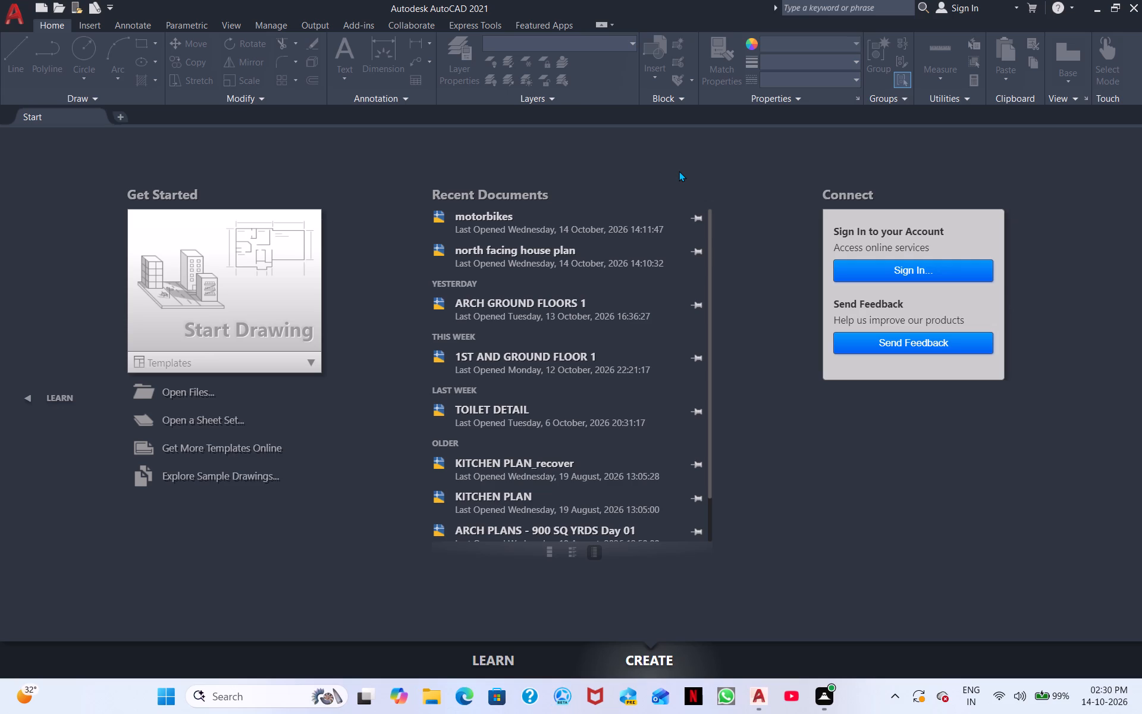
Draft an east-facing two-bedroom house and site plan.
Start a new blank drawing.
click(214, 309)
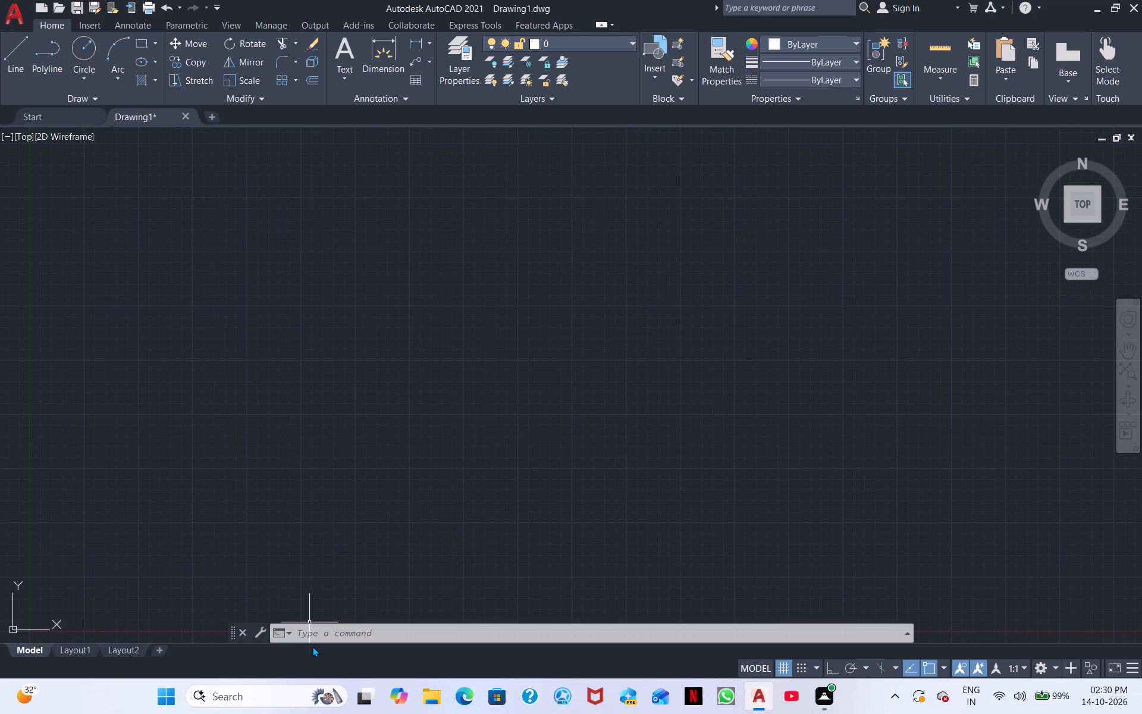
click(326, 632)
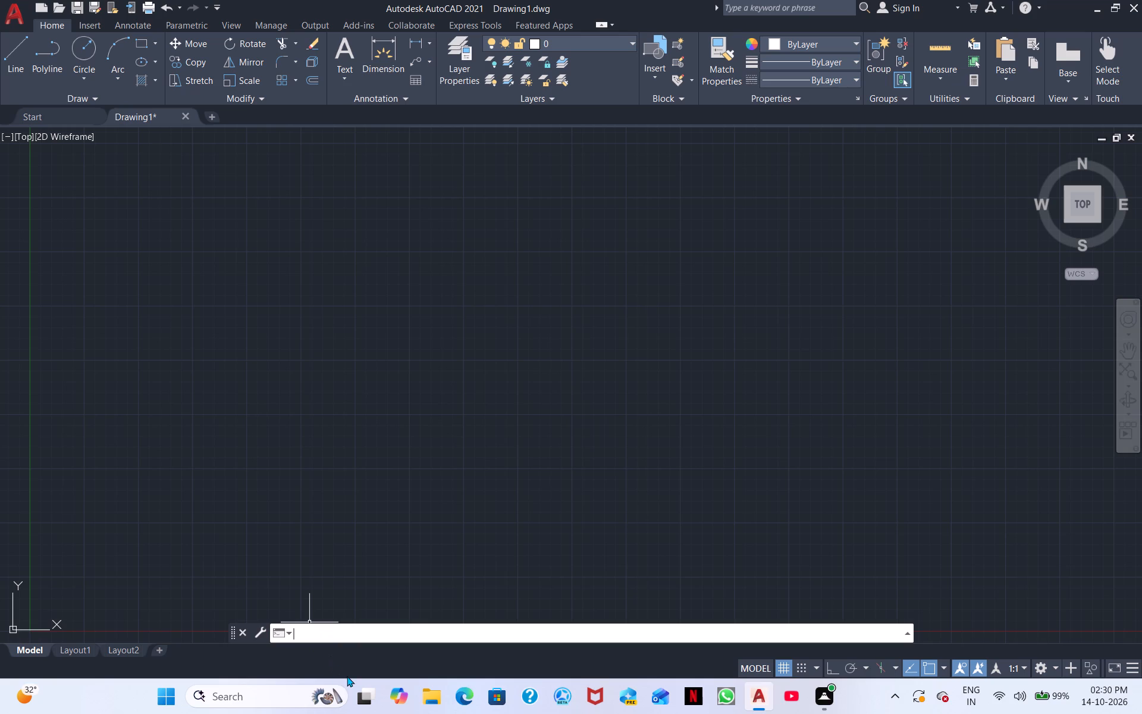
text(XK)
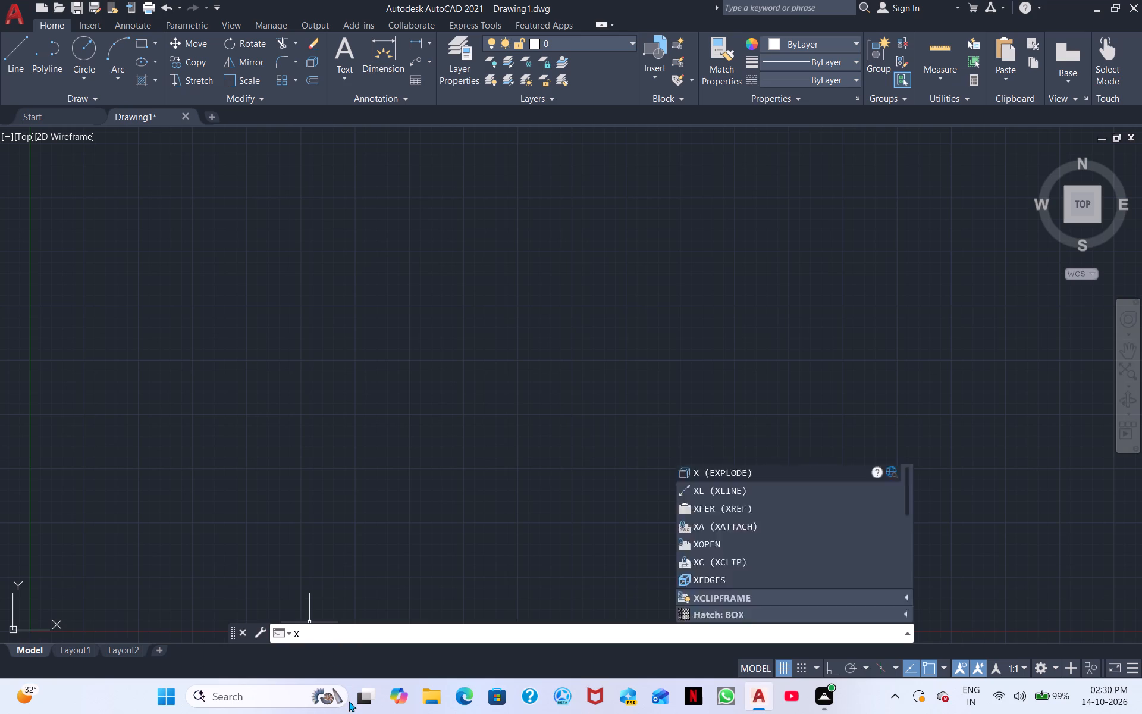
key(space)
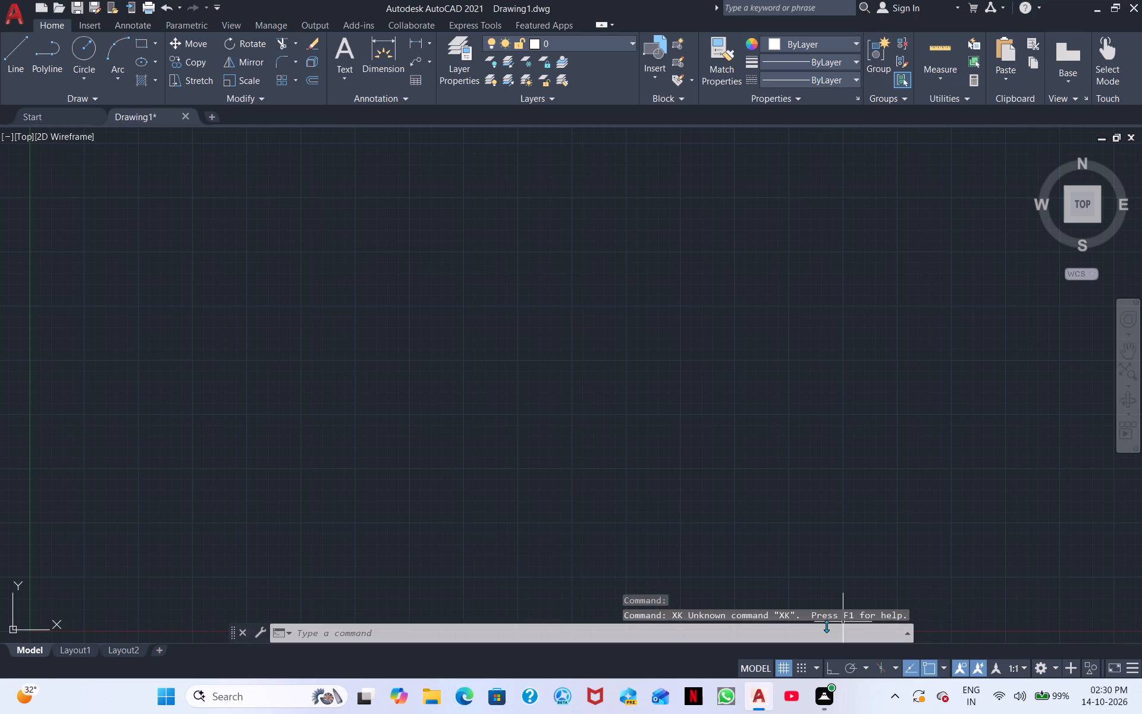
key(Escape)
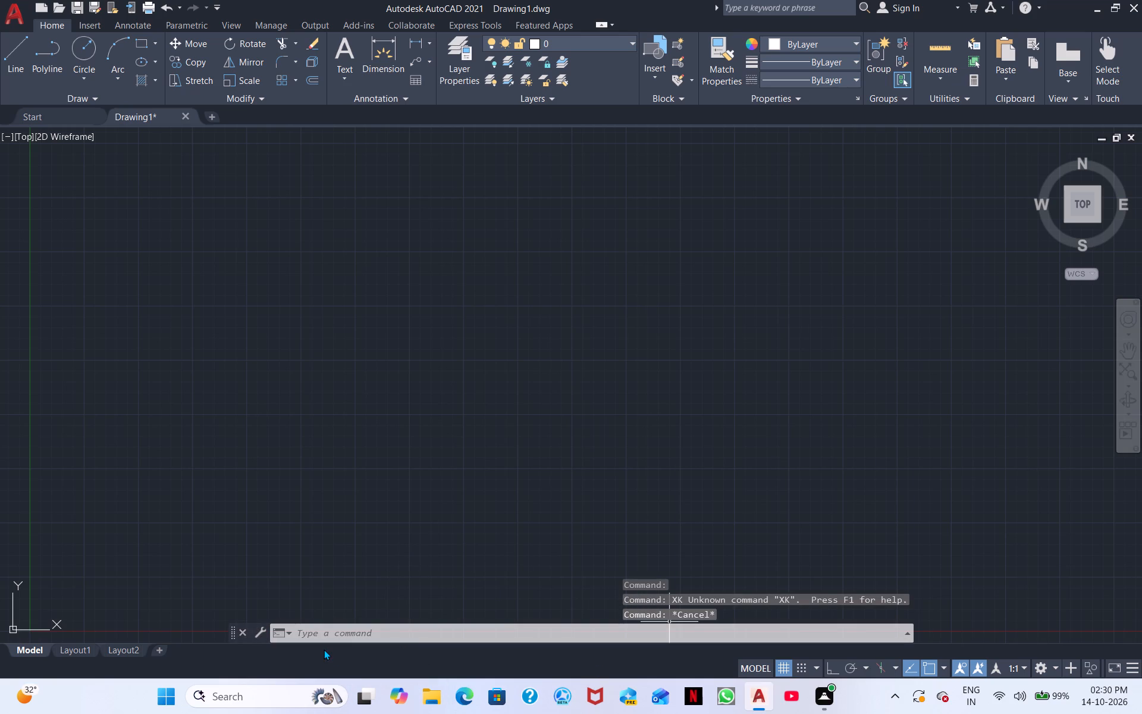
Open the program options and apply the existing Open and Save settings.
click(325, 633)
text(OP)
key(space)
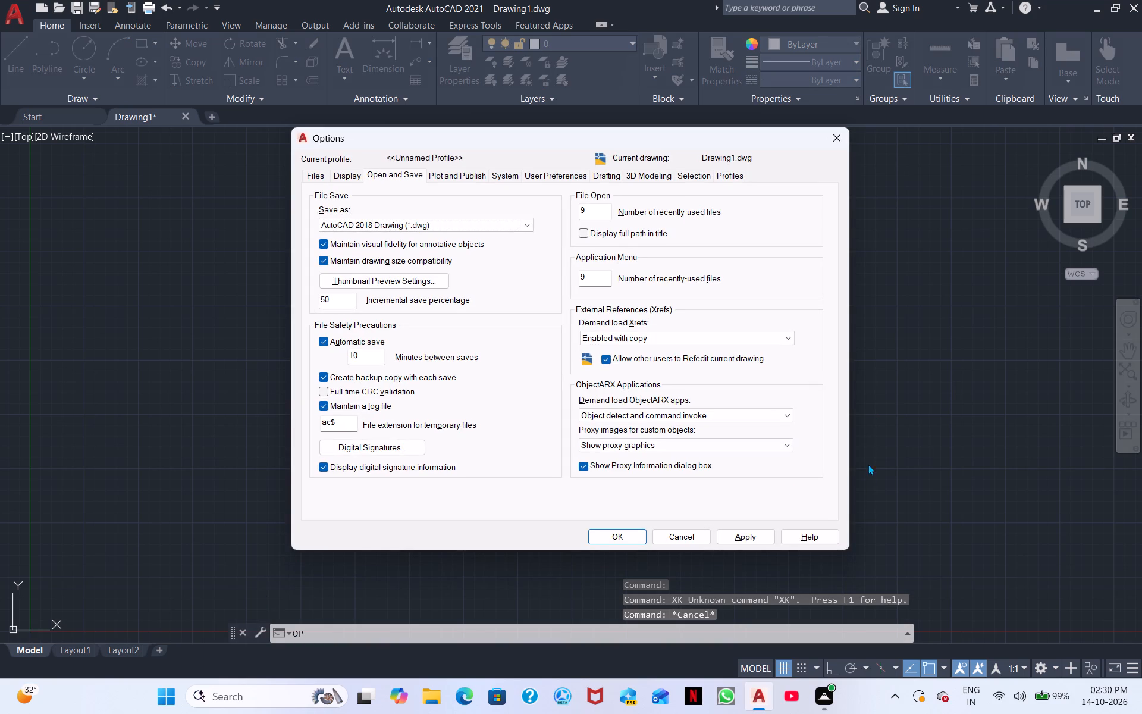
click(754, 537)
click(613, 538)
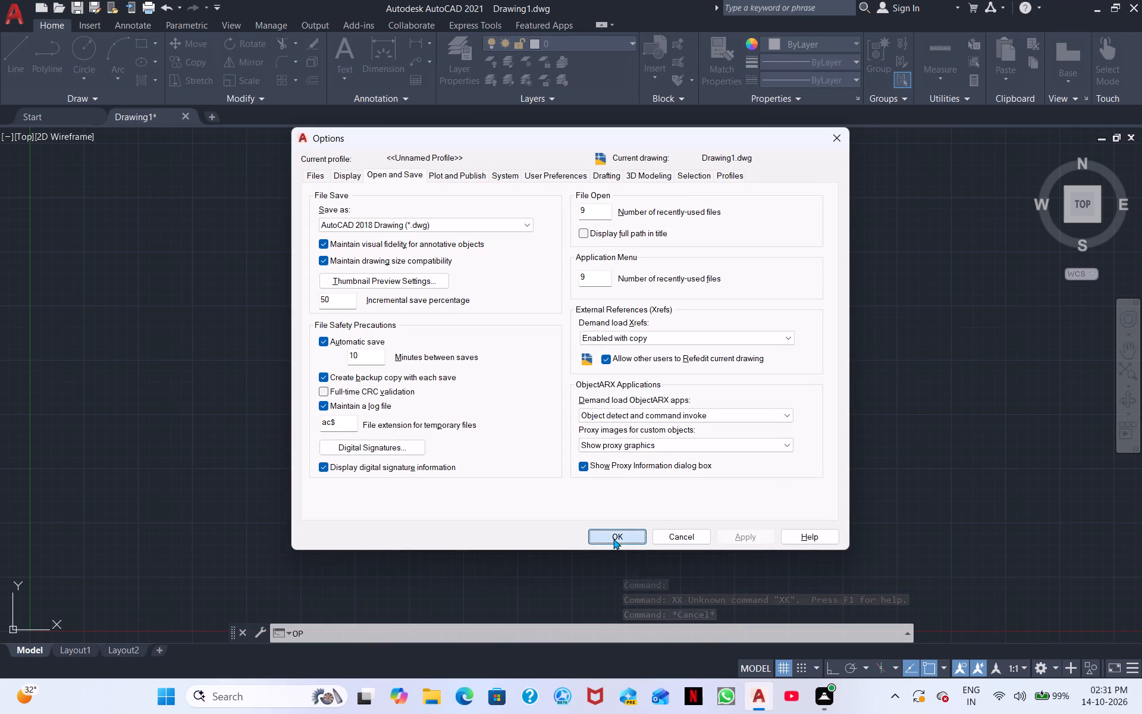
Configure the drawing units to Architectural length type with a precision of 0'-0 1/2".
click(335, 638)
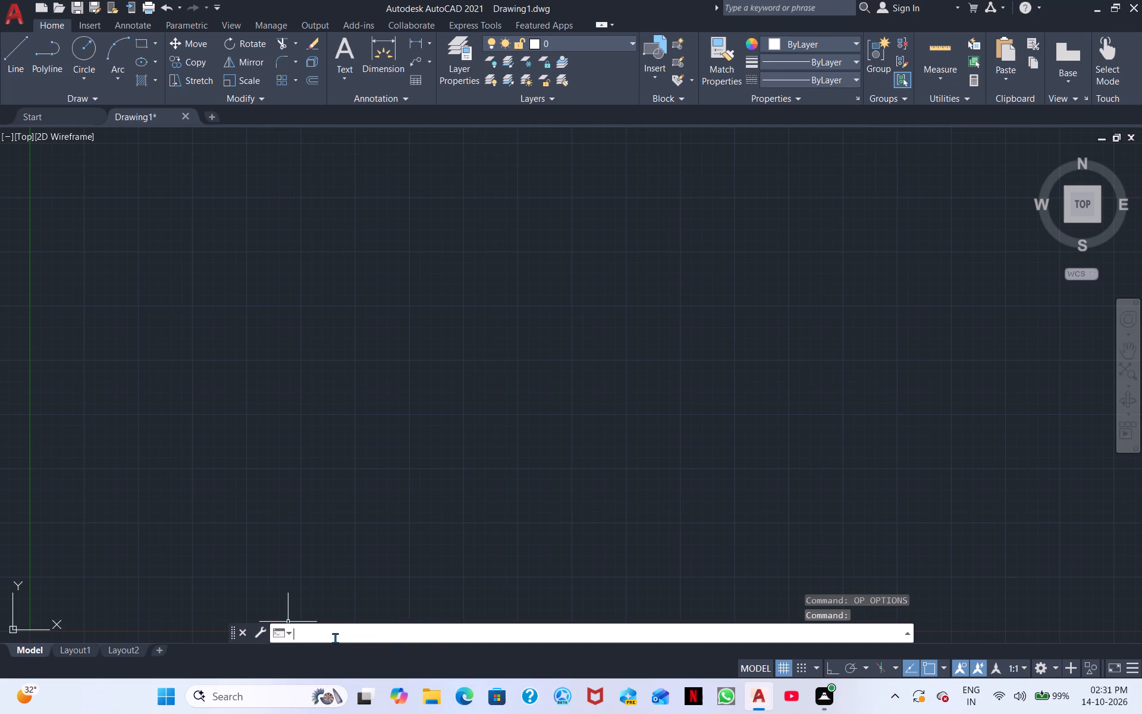
key(u)
text(NITS)
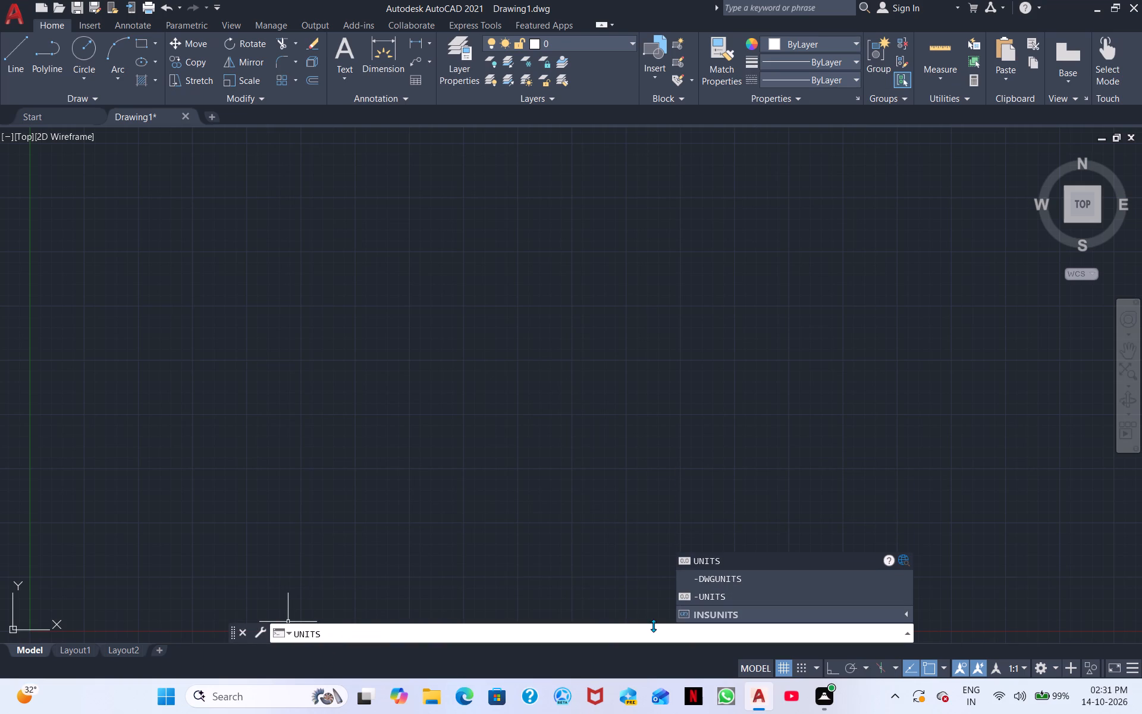
click(744, 558)
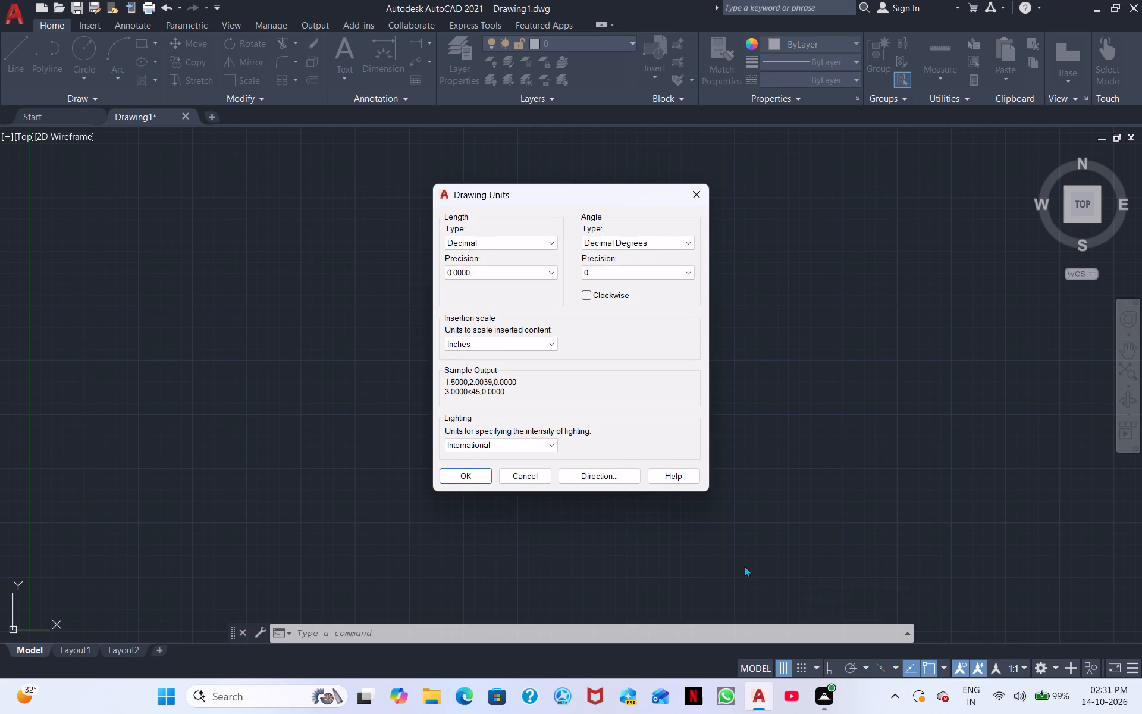
click(504, 249)
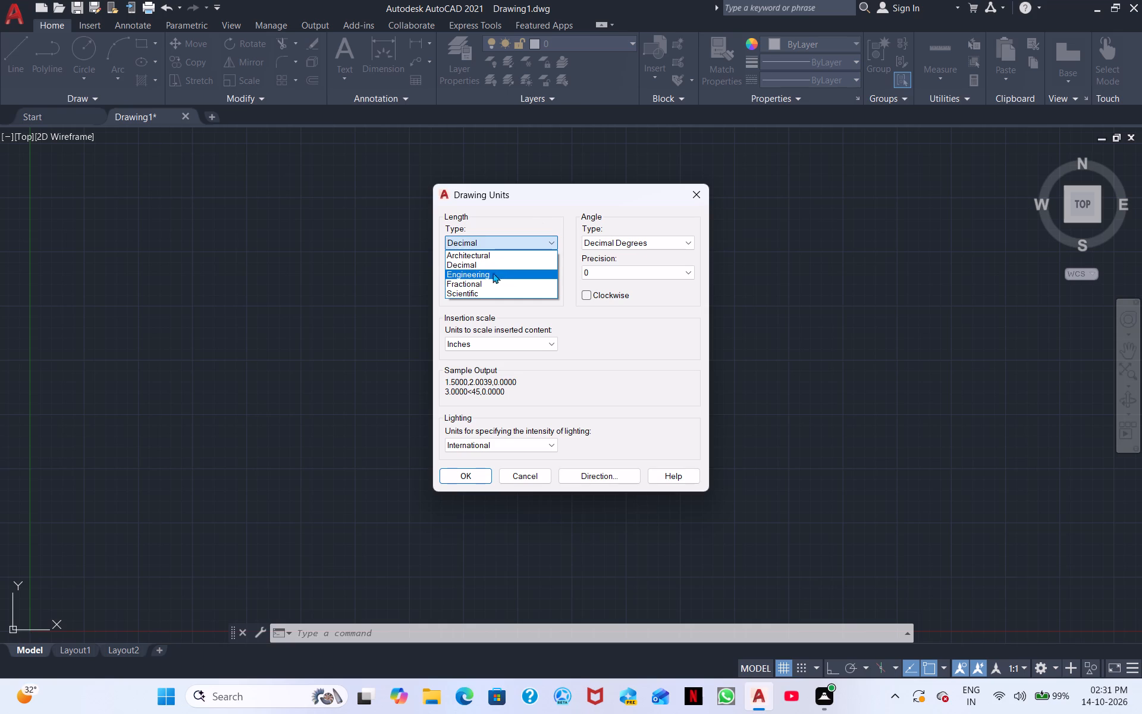
click(494, 256)
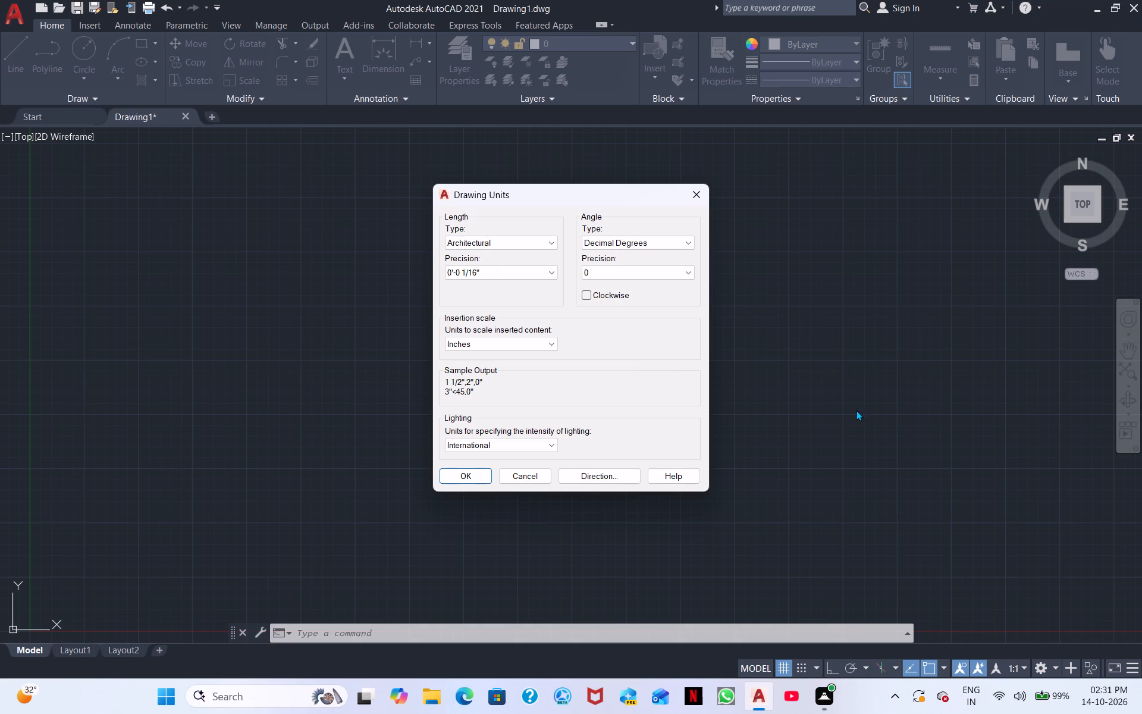
click(531, 268)
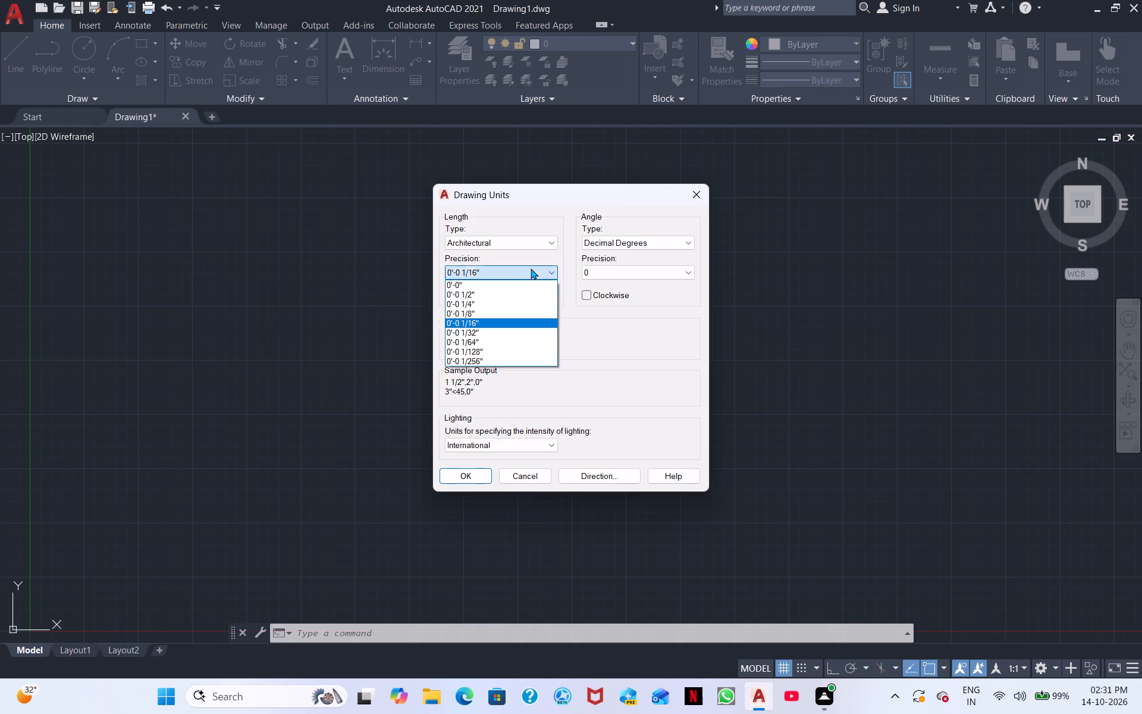
click(501, 294)
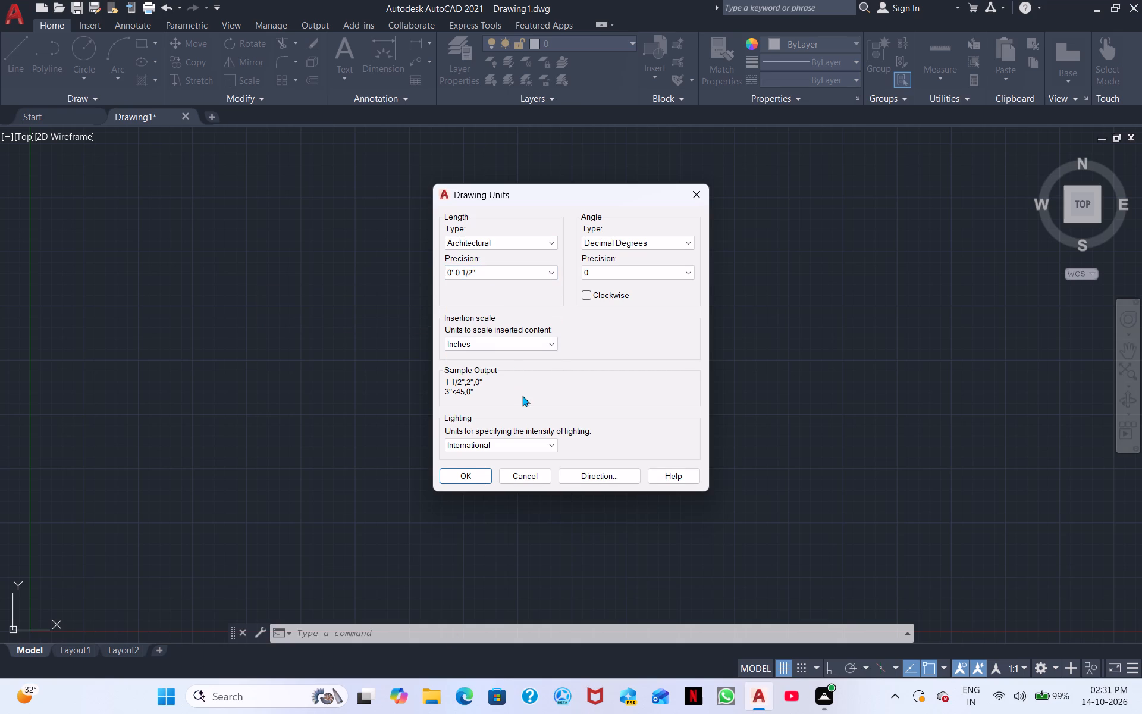
click(474, 473)
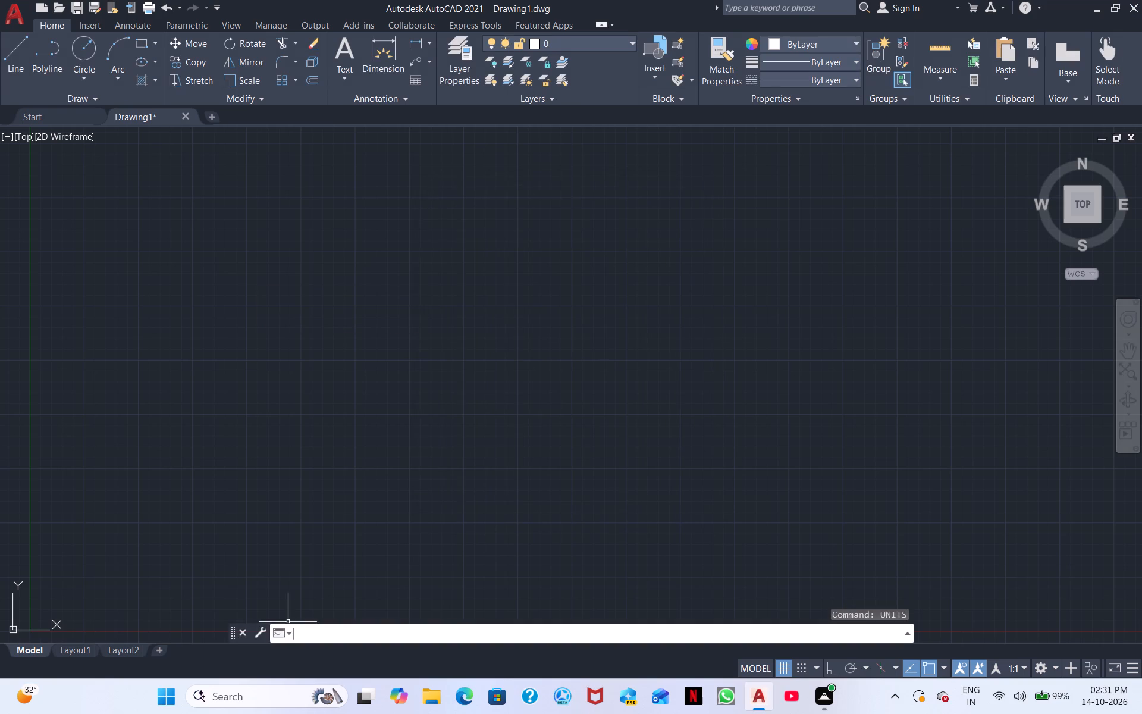
Open the Standard dimension style for modification and bring up its primary units settings.
text(D)
key(space)
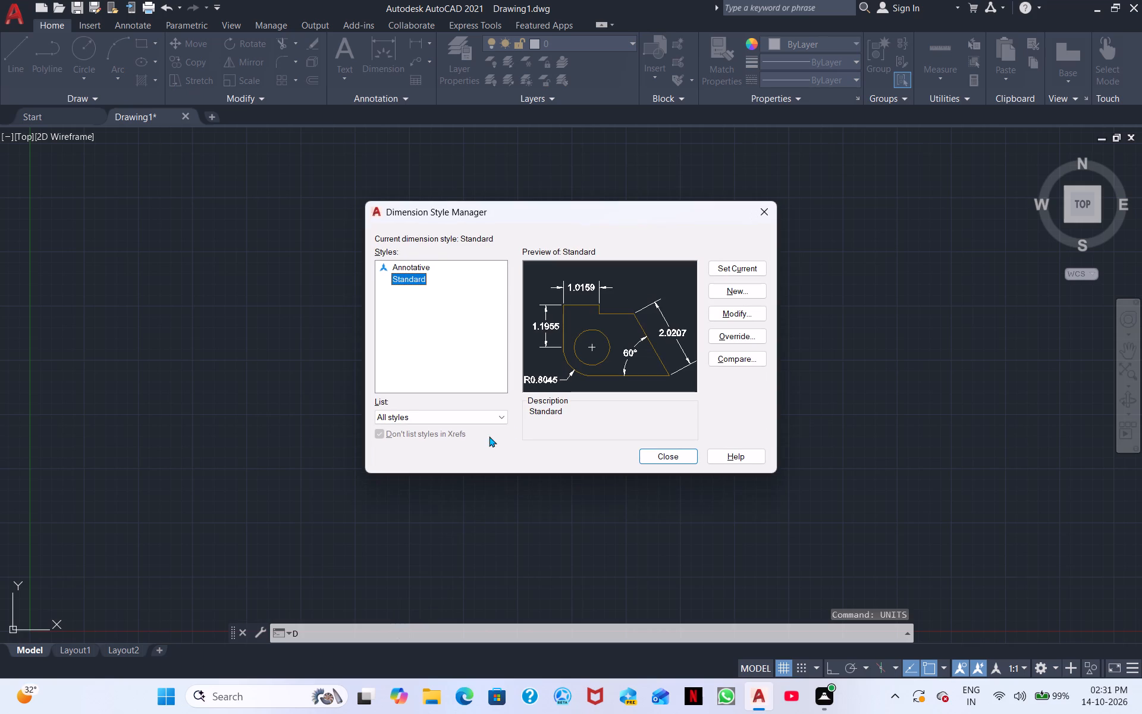
click(743, 319)
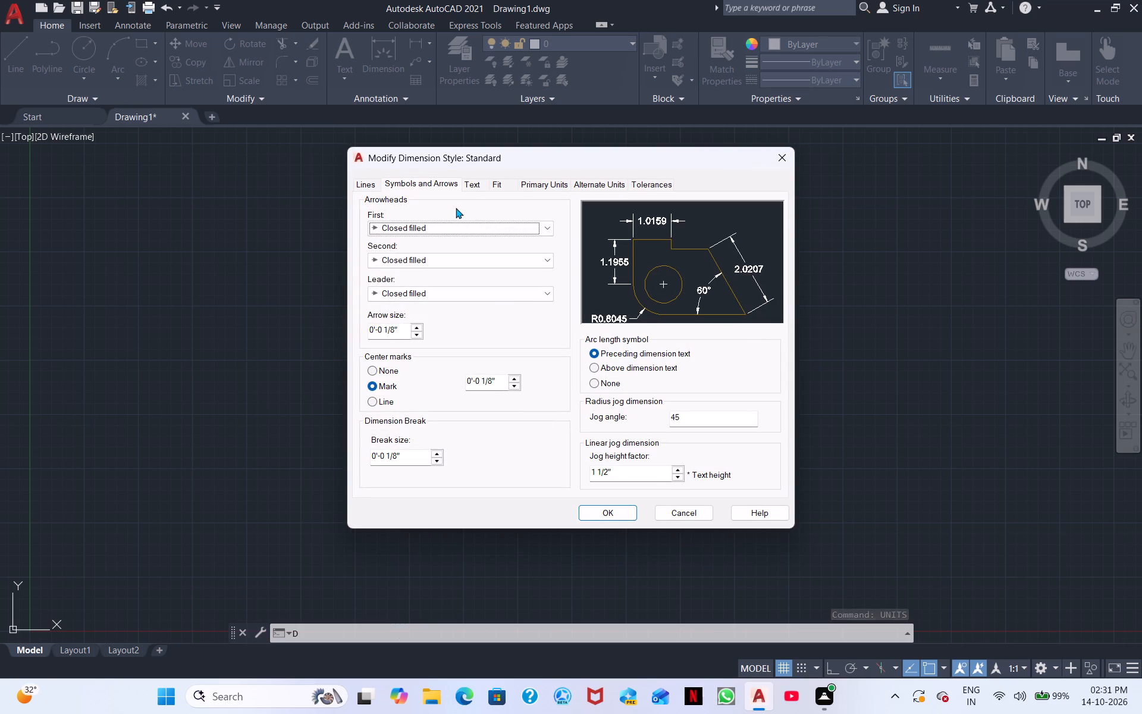
click(532, 188)
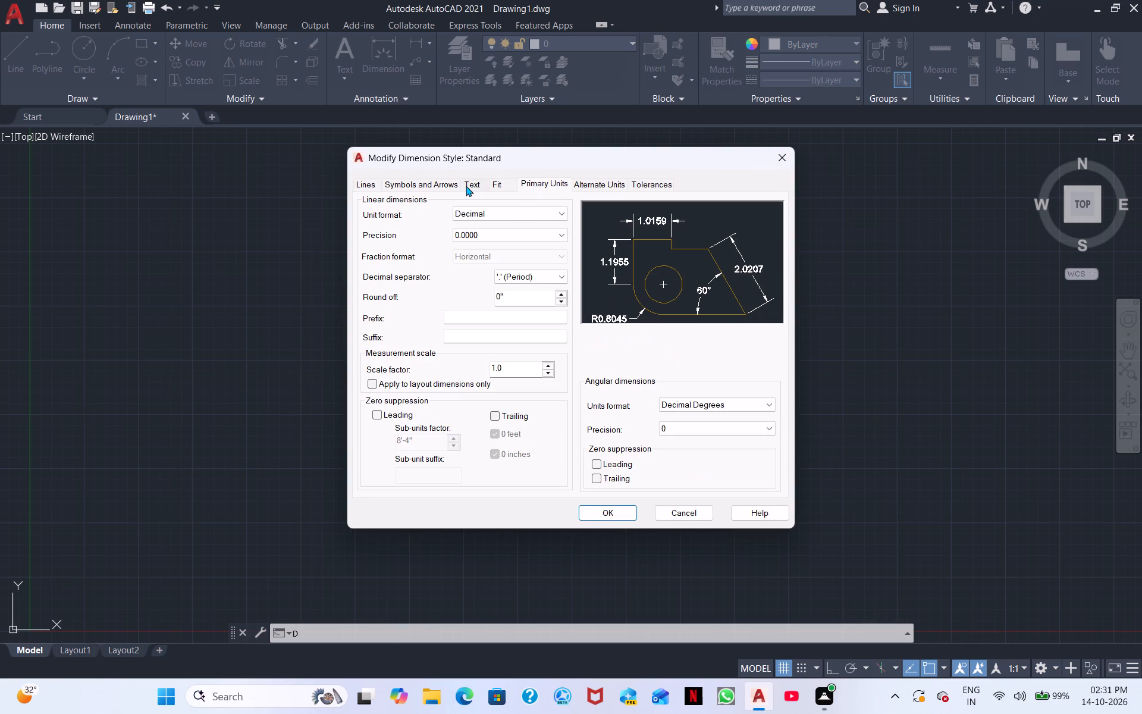
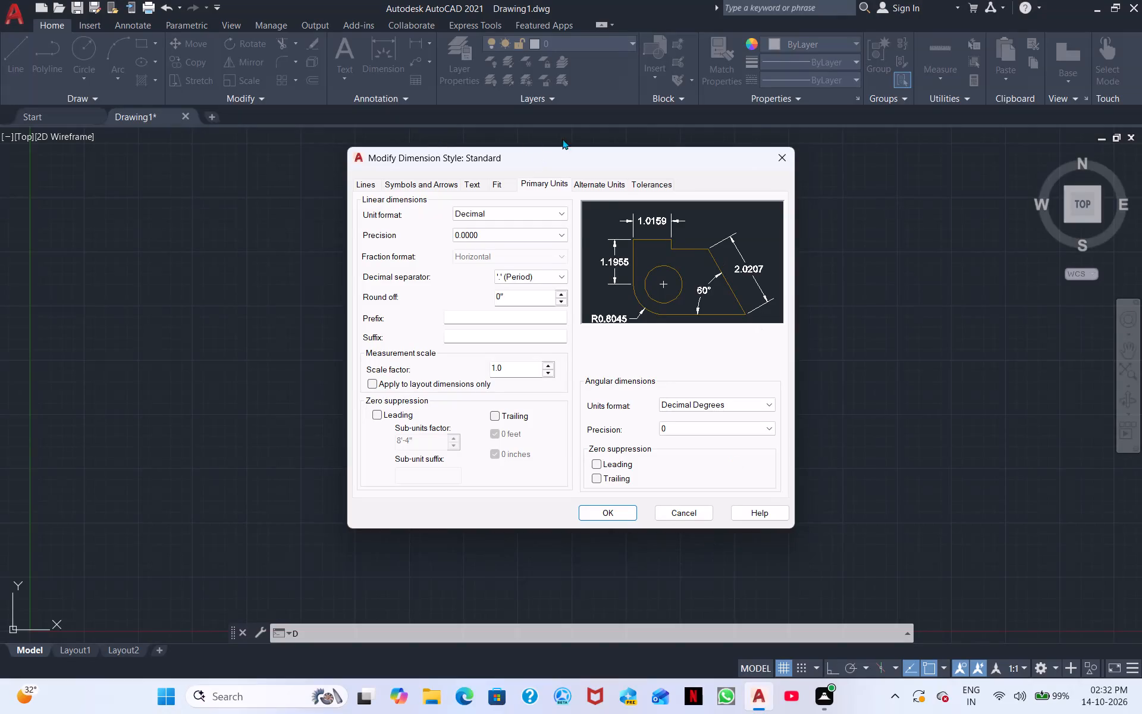
Set the Standard dimension style's linear unit format to Architectural with a precision of 0'-0 1/2".
click(490, 213)
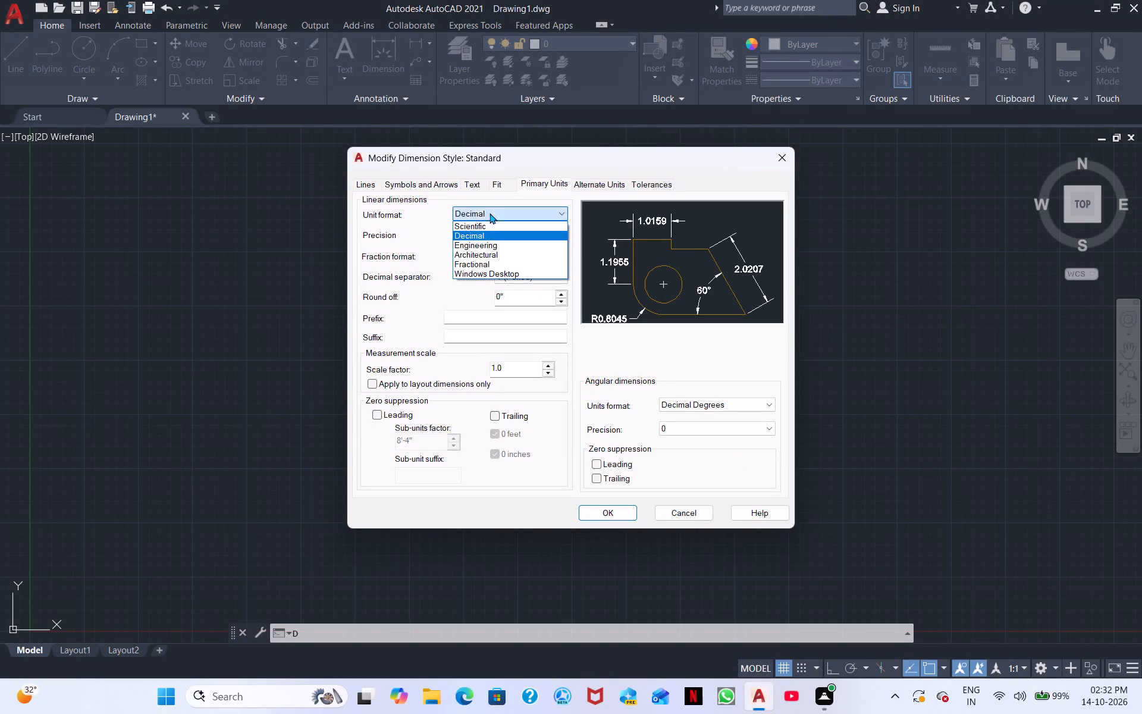
click(490, 258)
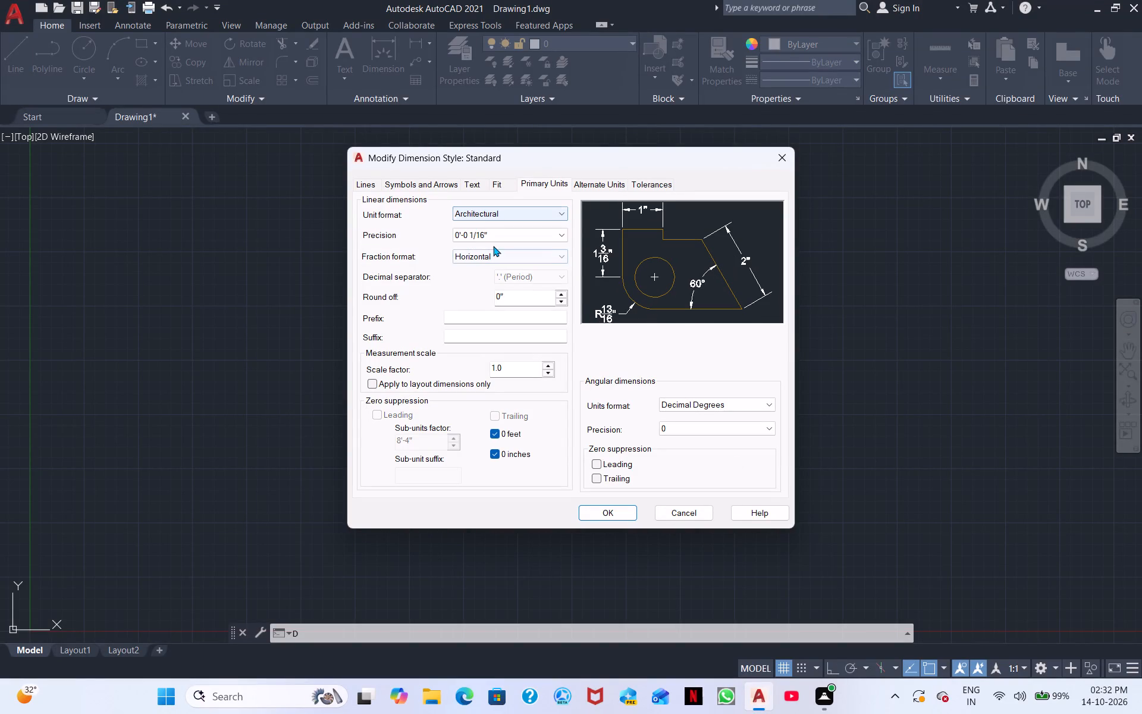
click(495, 230)
click(498, 252)
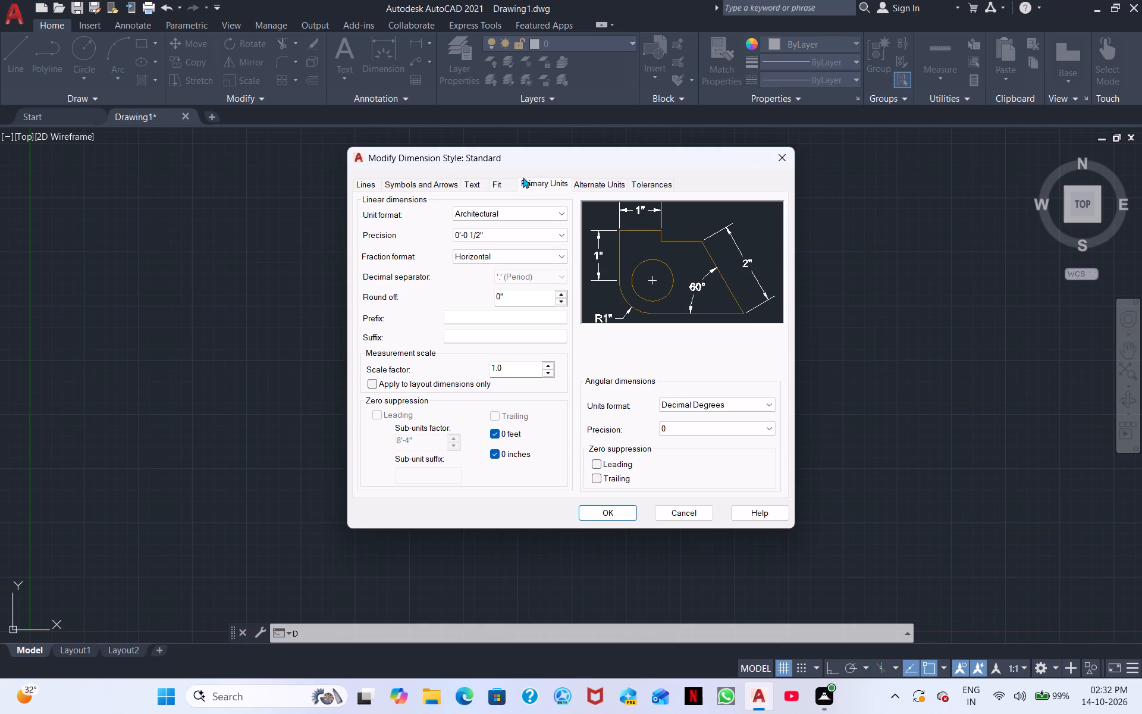
Set the dimension text height of the Standard style to 5".
click(484, 184)
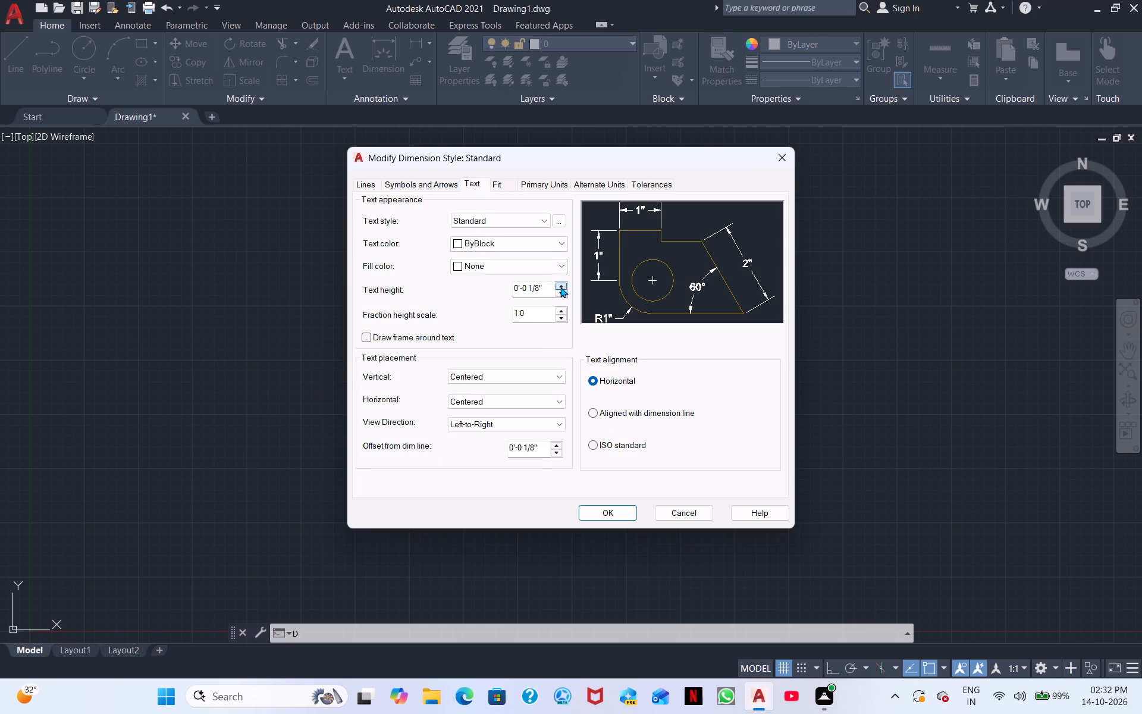
drag(546, 289, 476, 278)
key(BackSpace)
text(5")
key(Return)
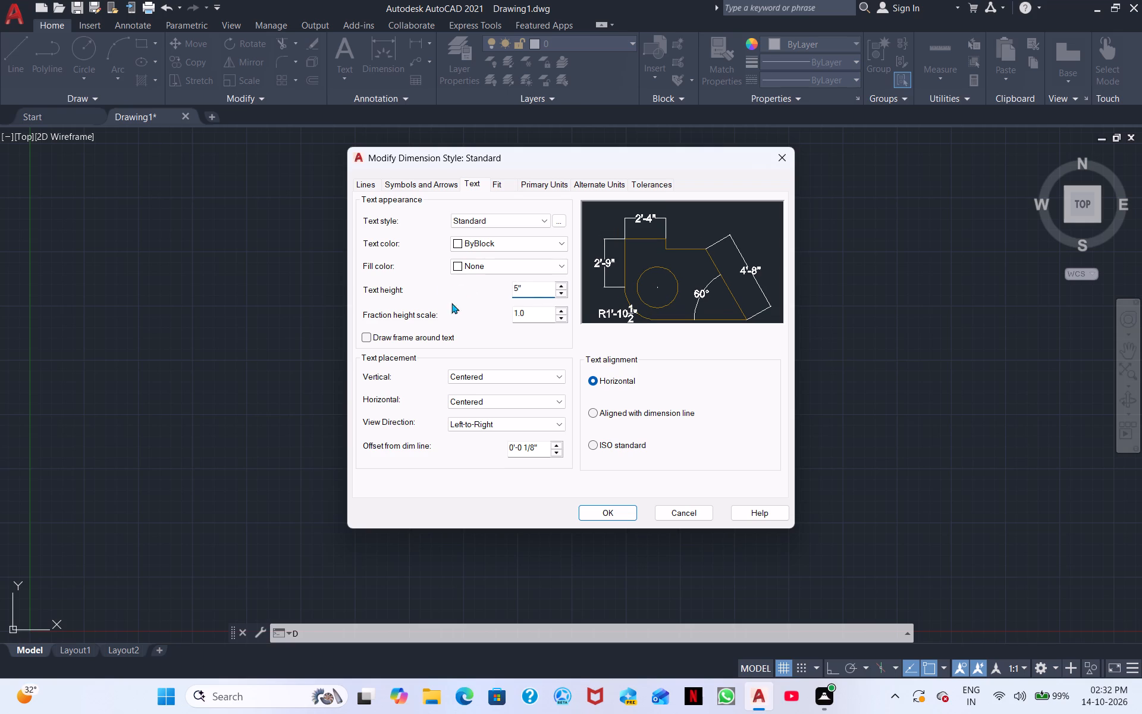
Set the arrow size of the Standard dimension style to 4" and accept the style modifications.
click(447, 186)
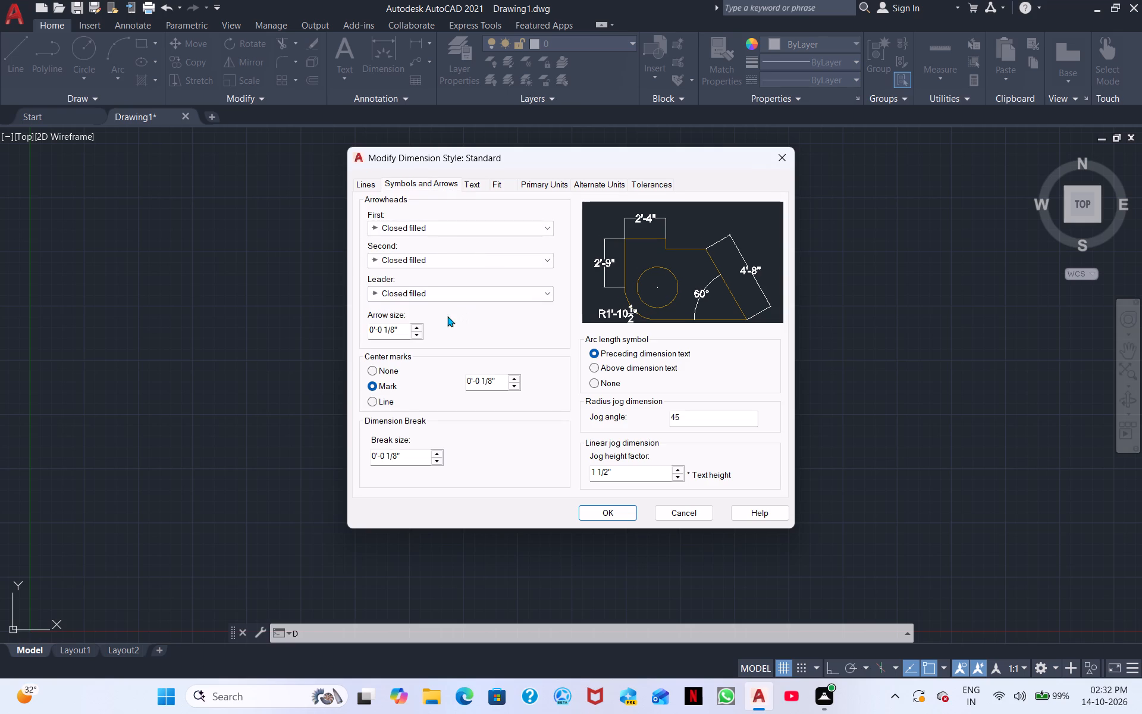
drag(395, 327, 352, 340)
drag(401, 333, 374, 334)
click(374, 334)
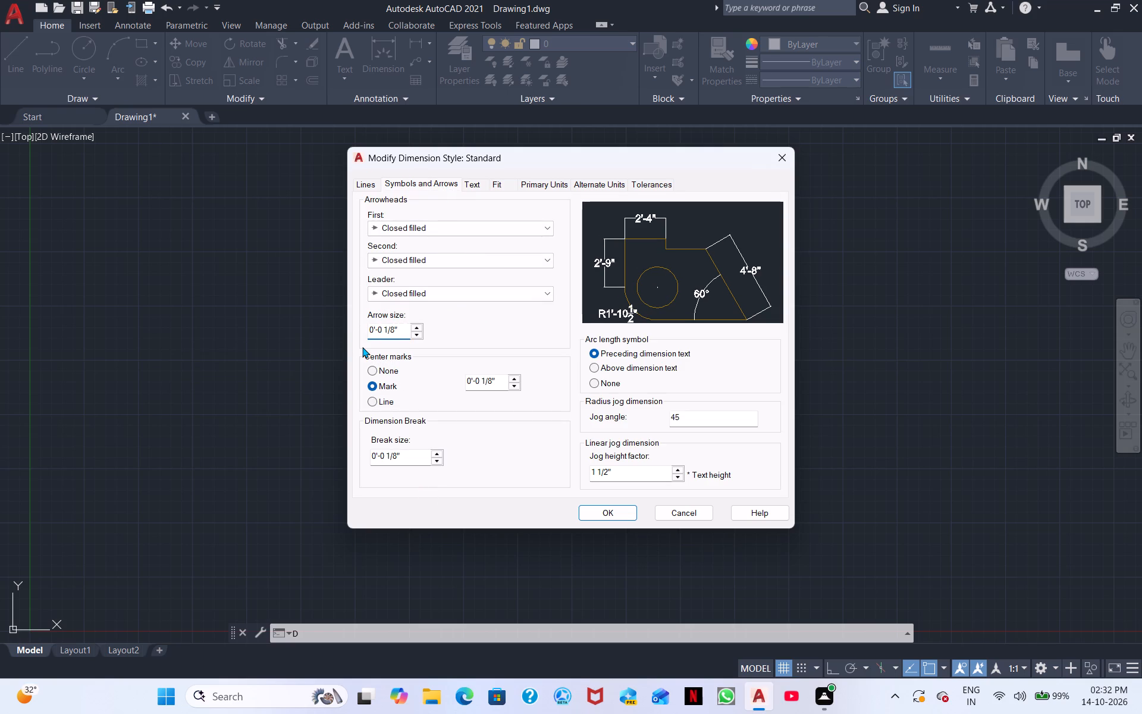
scroll(362, 346, up, 2)
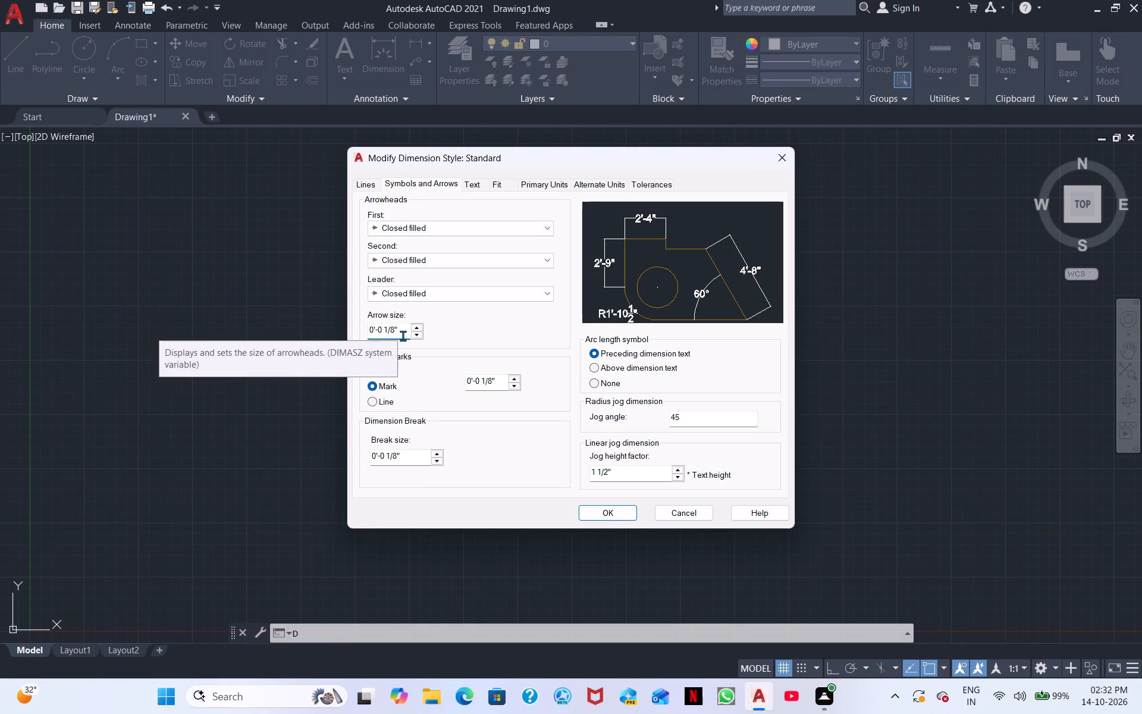
drag(404, 336, 357, 332)
key(BackSpace)
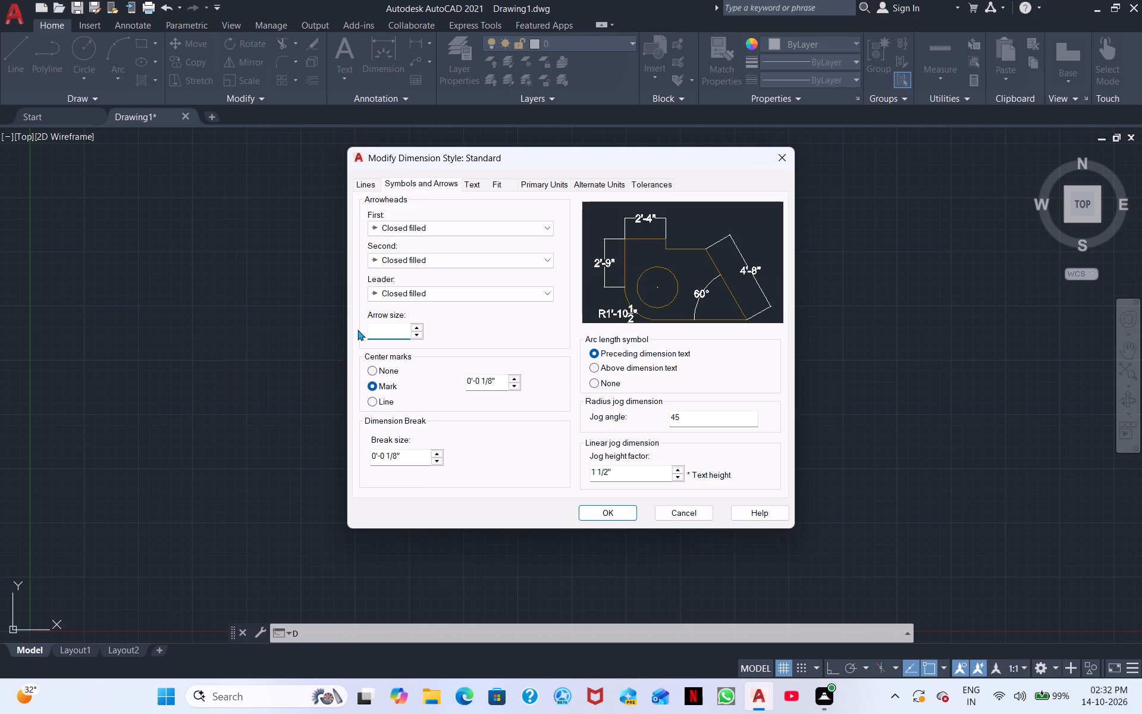
key(5)
key(BackSpace)
text(4")
key(Return)
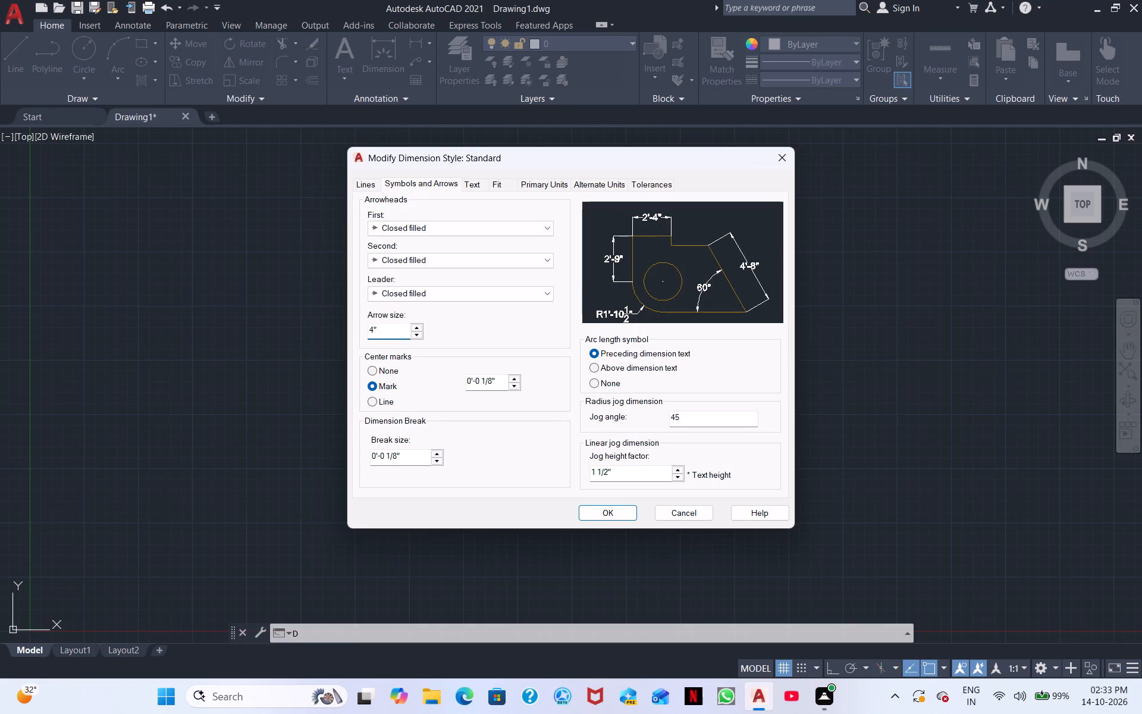
click(623, 512)
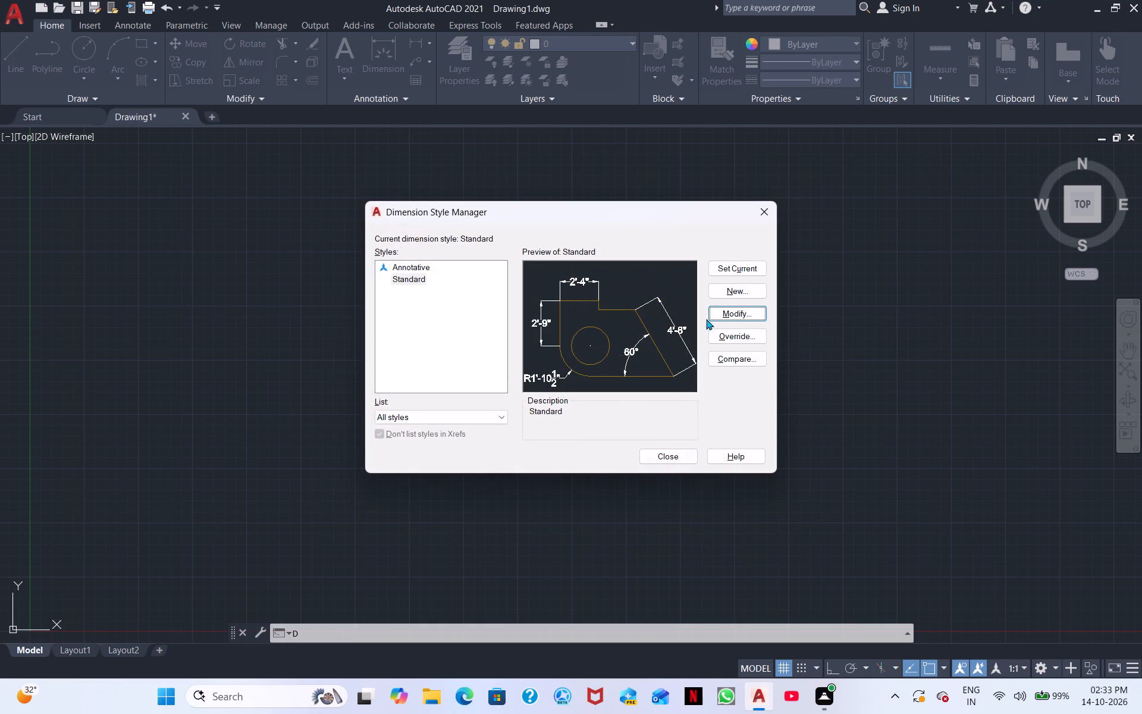
Make the Standard dimension style current and close the Dimension Style Manager.
click(739, 265)
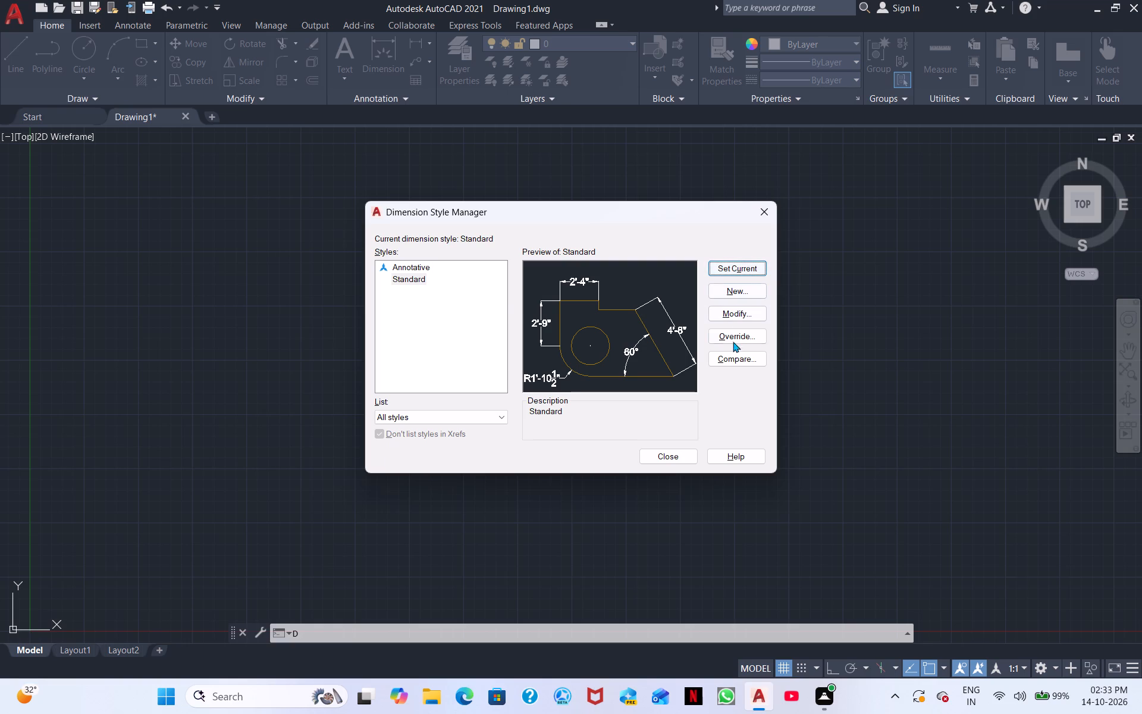
click(737, 270)
click(680, 453)
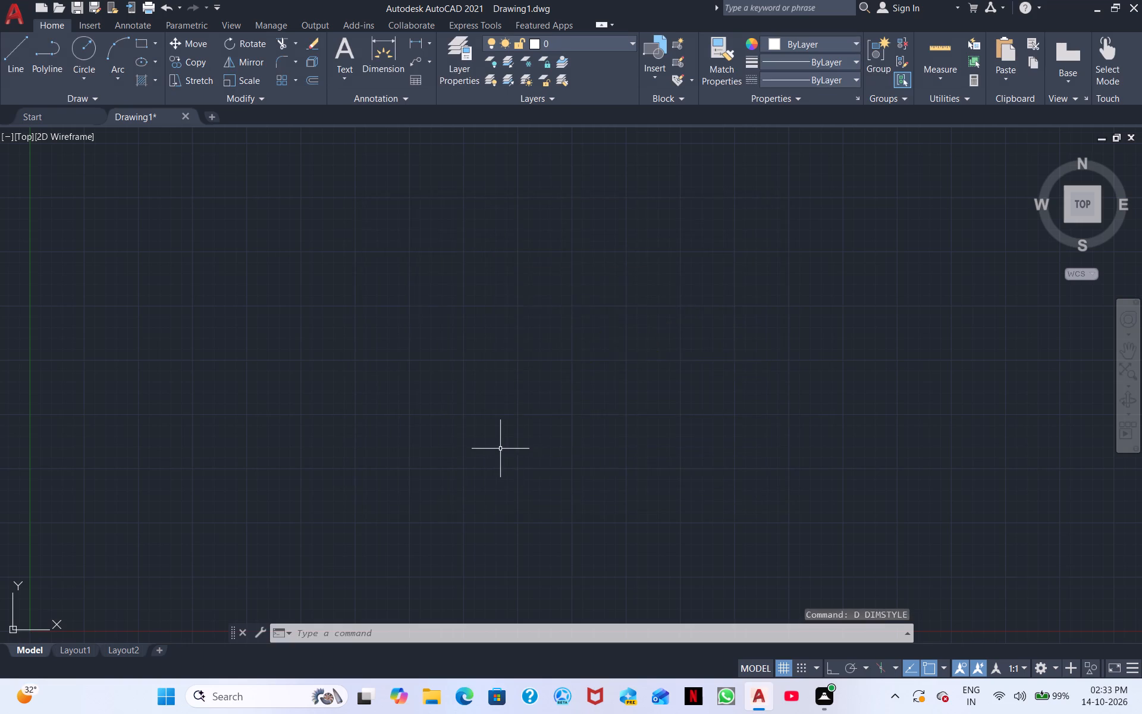
Draw one vertical construction line (XLINE) just to the right of the drawing's Y axis.
scroll(500, 449, down, 1)
scroll(262, 390, up, 2)
middle_drag(291, 383, 437, 318)
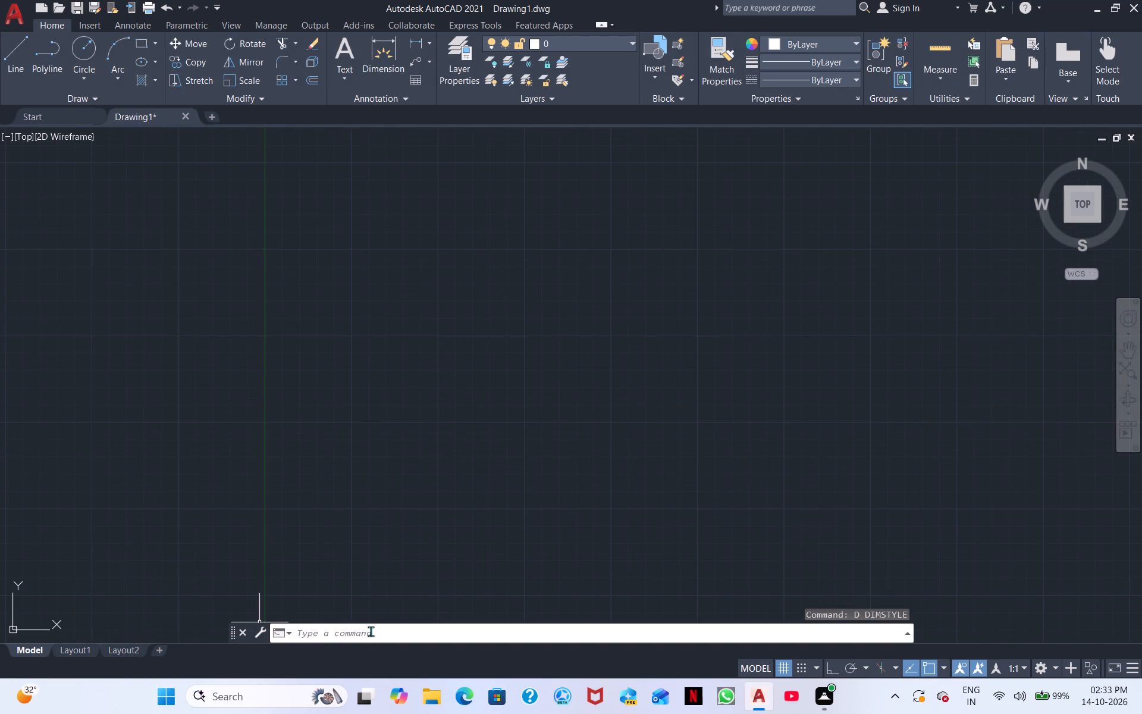
click(313, 629)
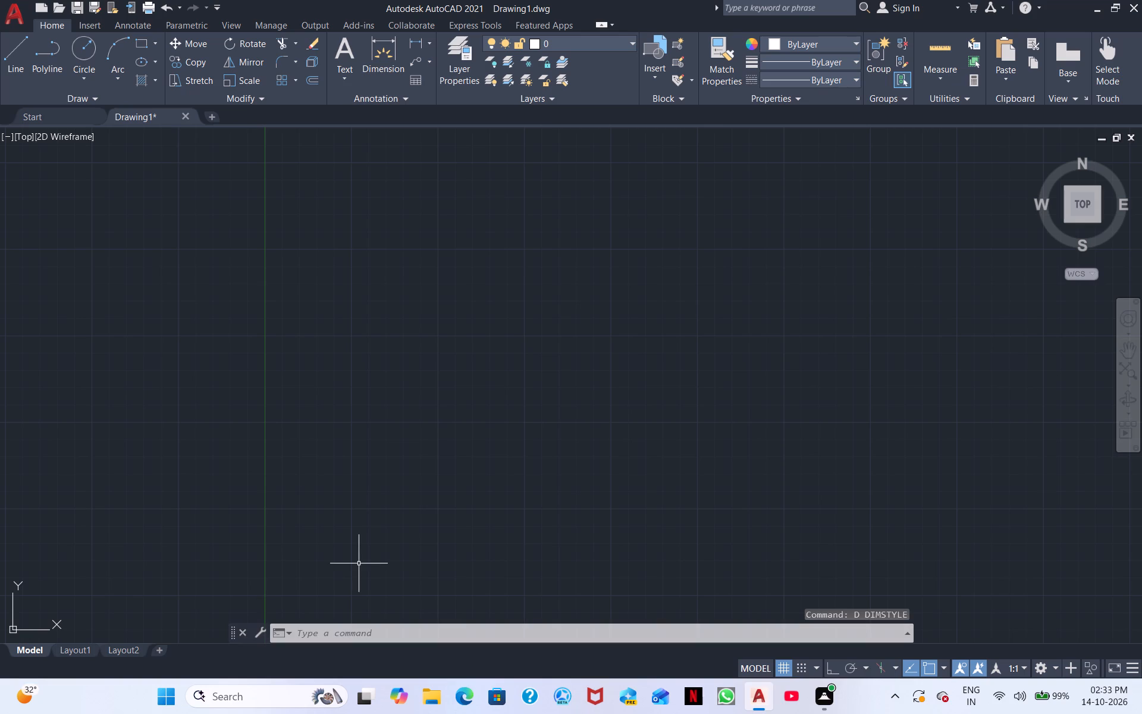
text(XL)
key(space)
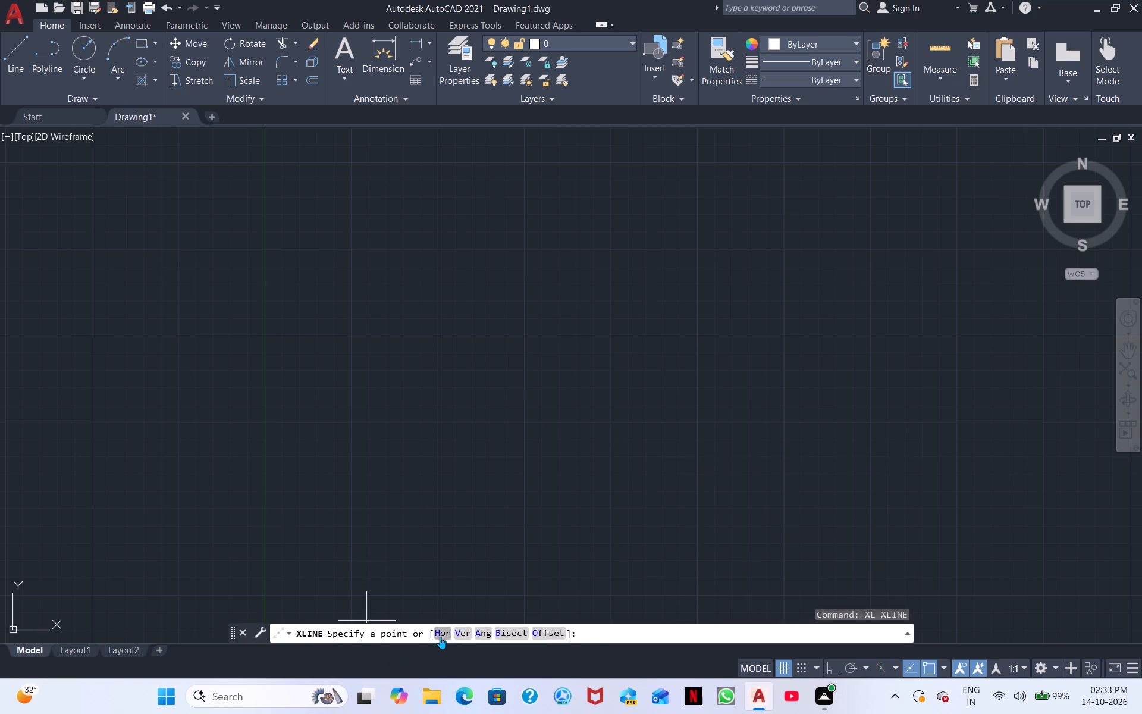
click(465, 636)
click(278, 450)
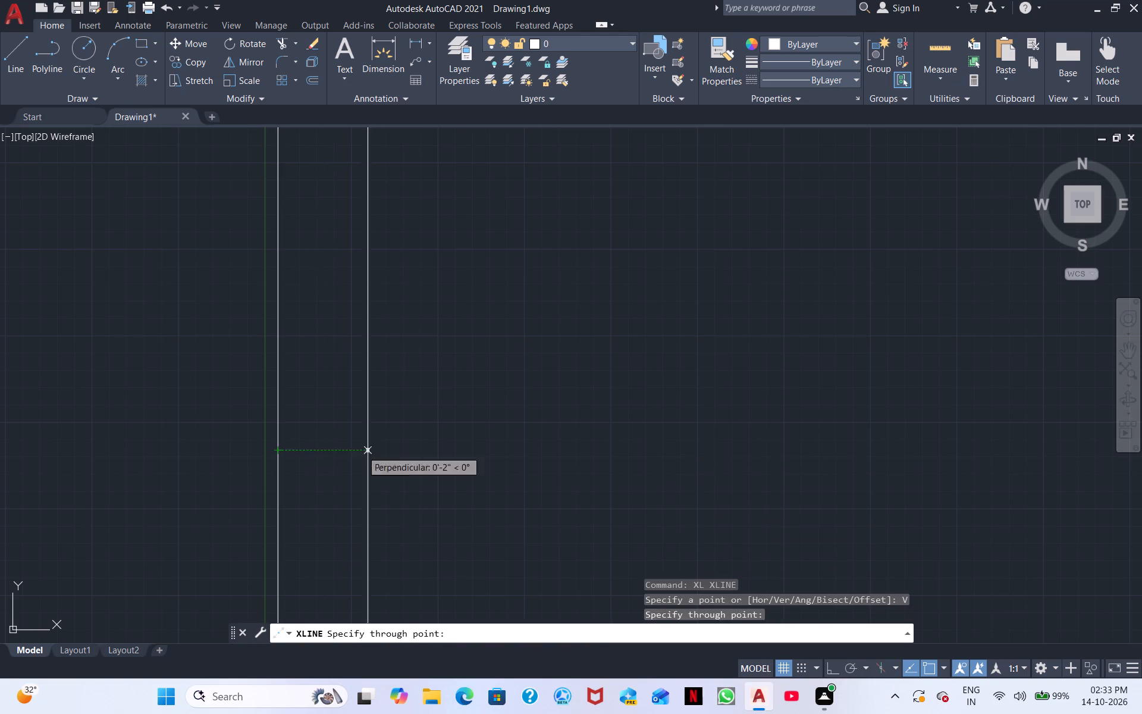
key(Escape)
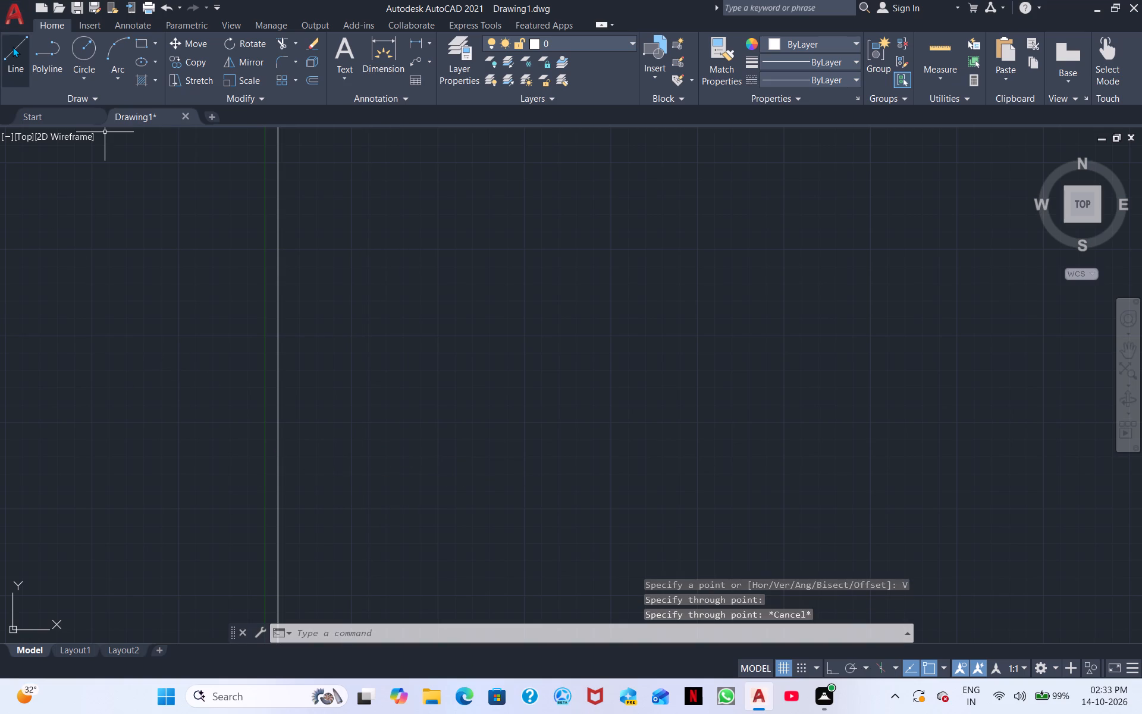
Save the drawing in Documents as EAST FACING HOUSE PLAN and dismiss the web and mobile promotion.
click(16, 28)
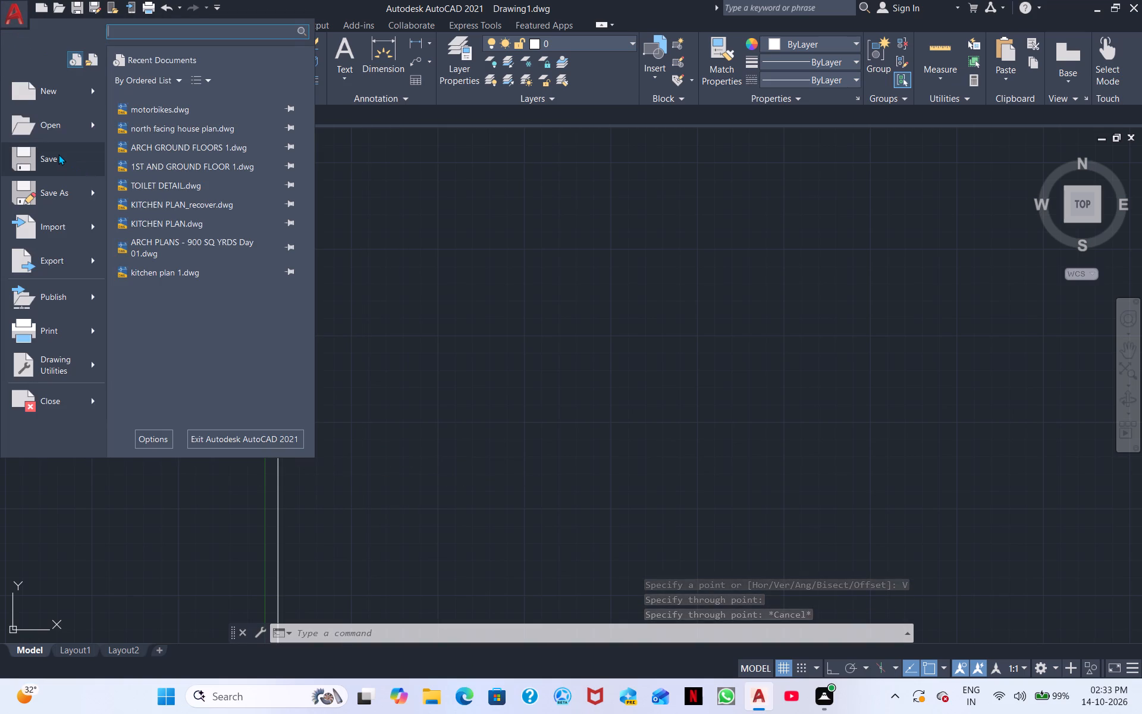
click(58, 154)
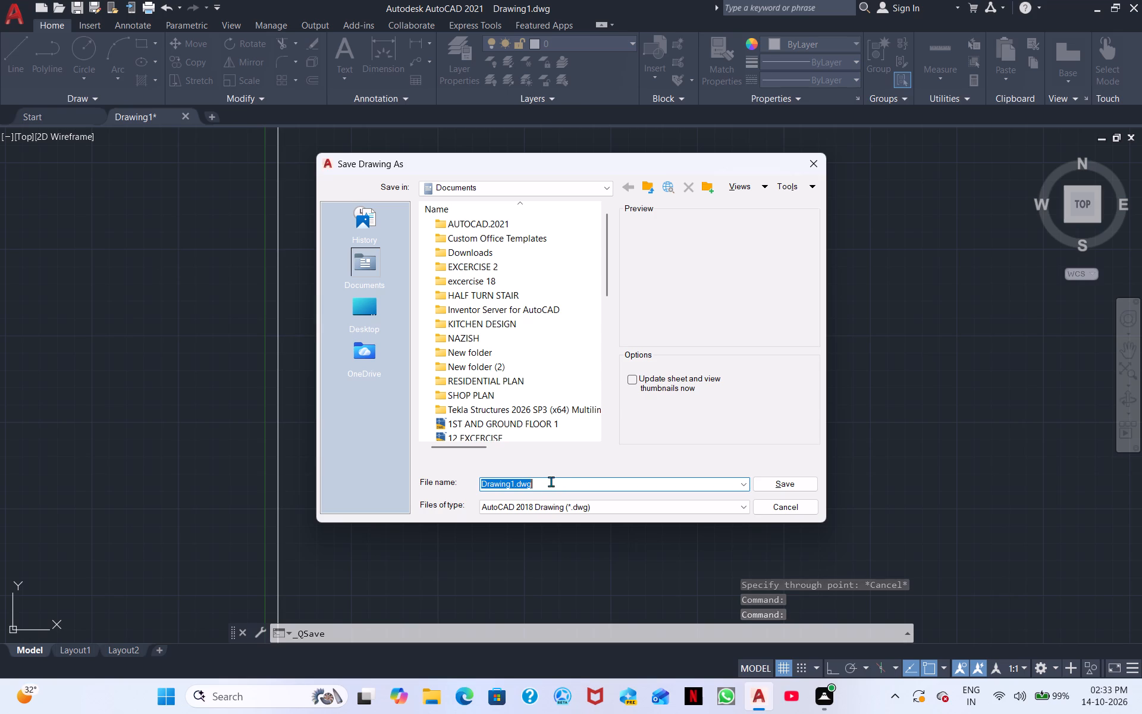
key(BackSpace)
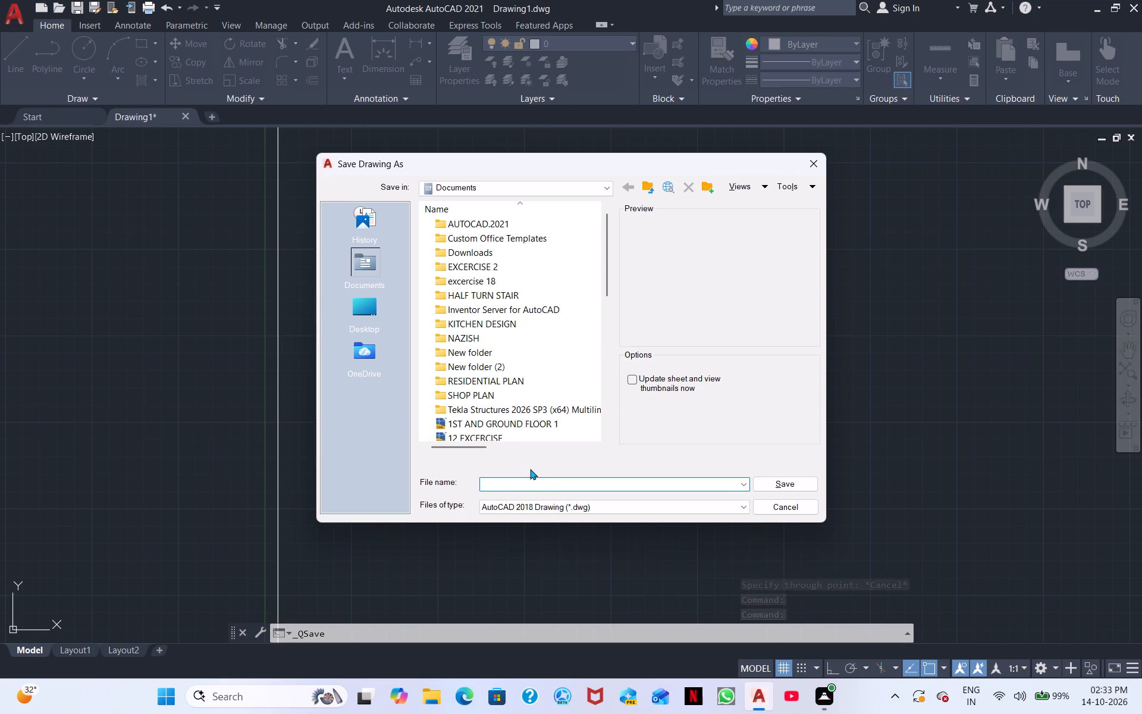
text(EAST FACING)
key(space)
text(HOUSE PLAN)
key(space)
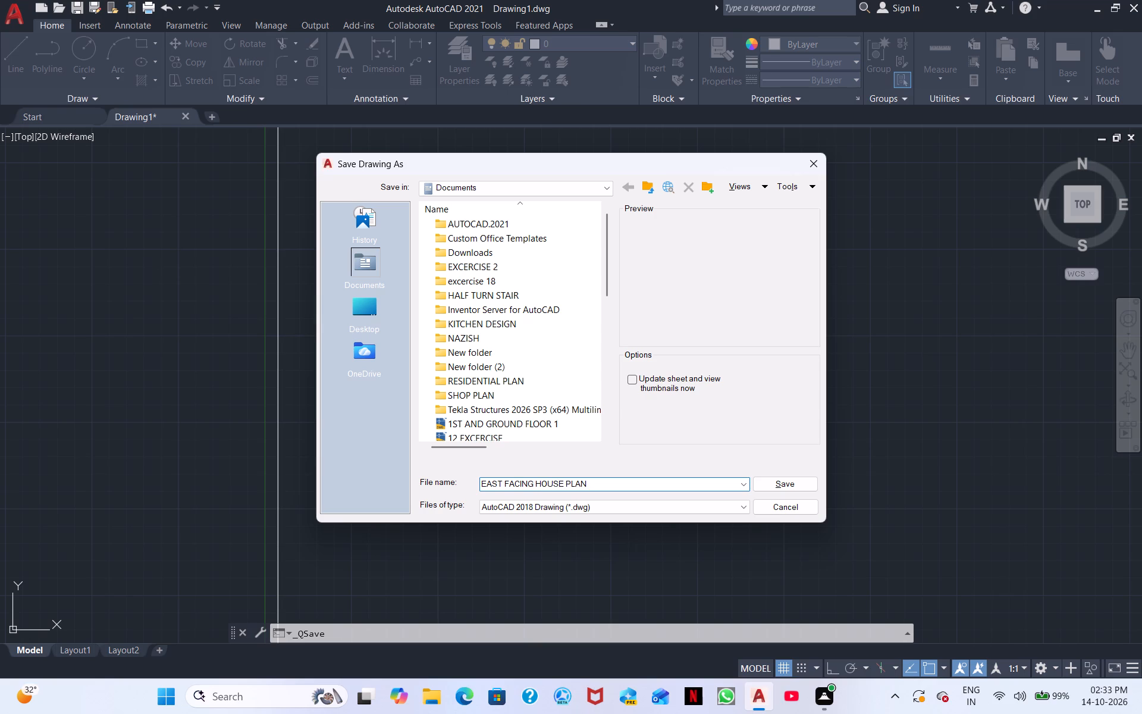
click(783, 477)
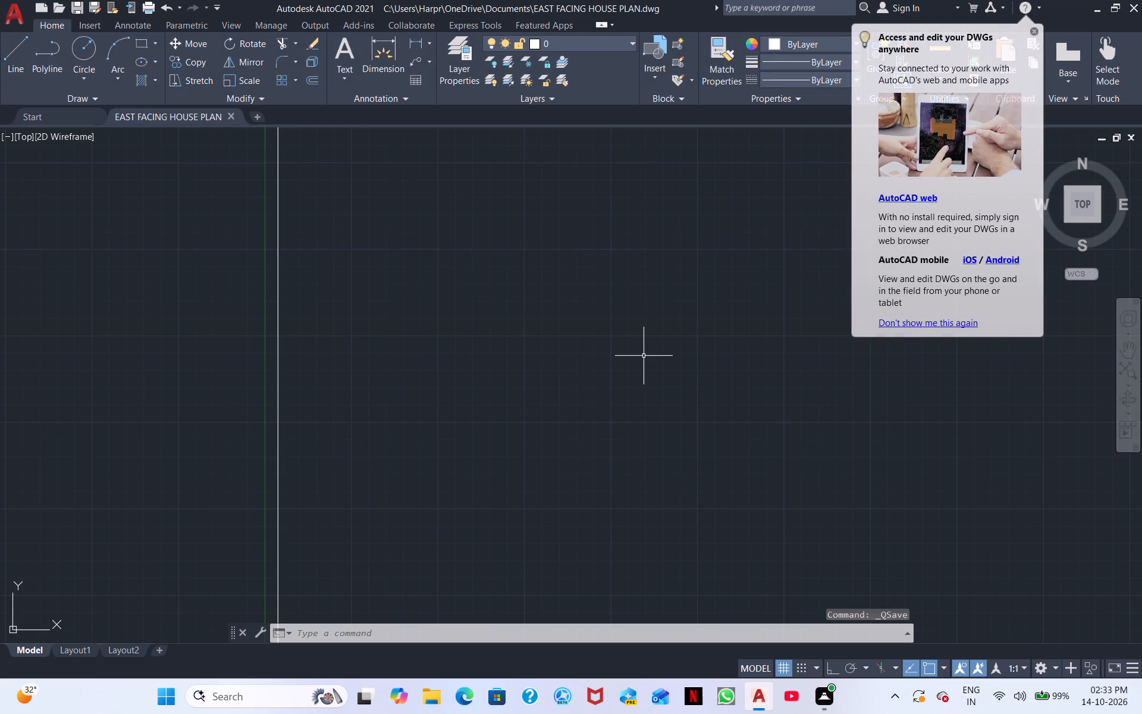
key(ctrl+s)
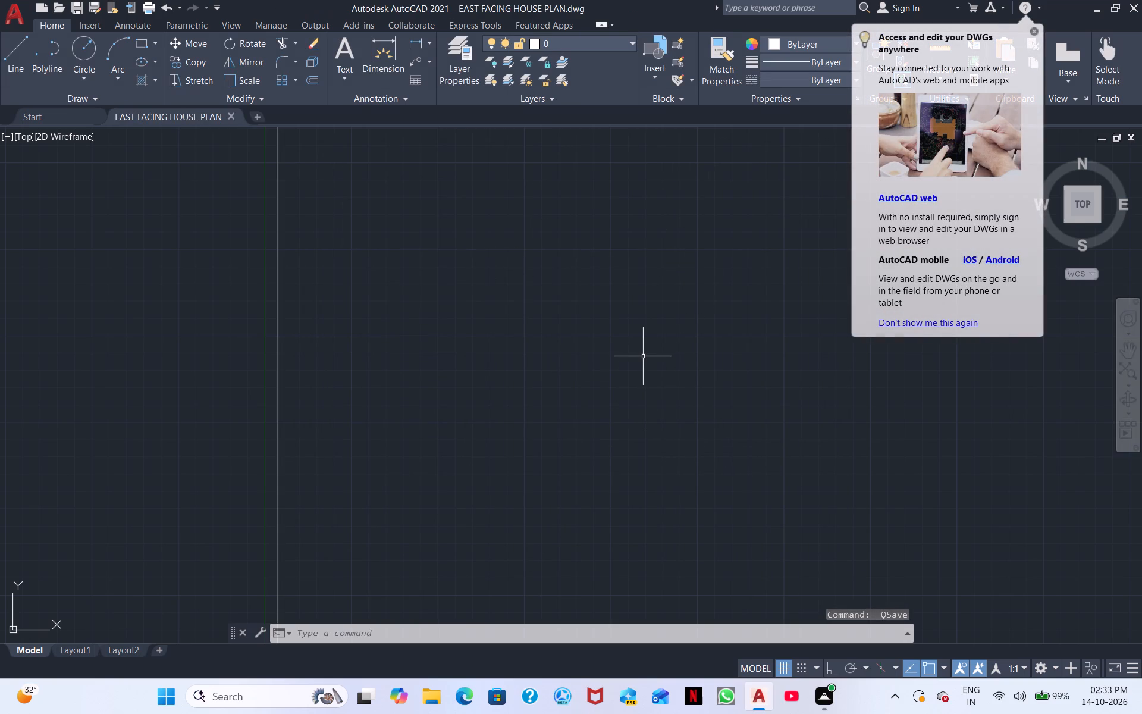
click(1033, 33)
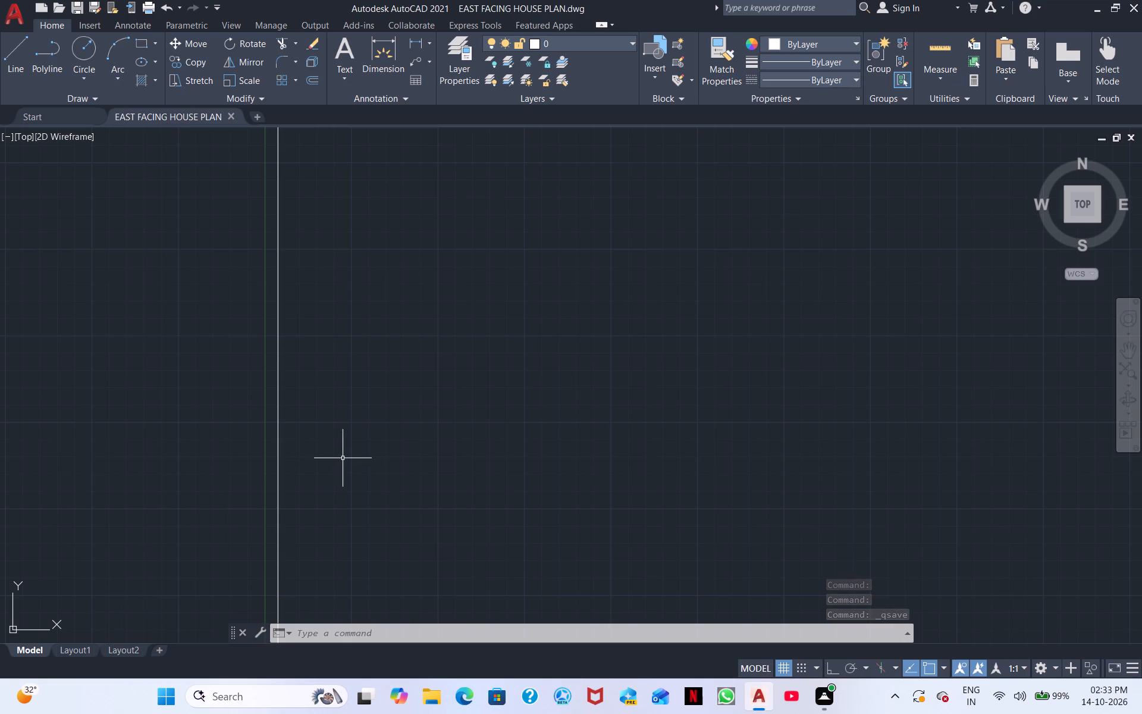
key(Escape)
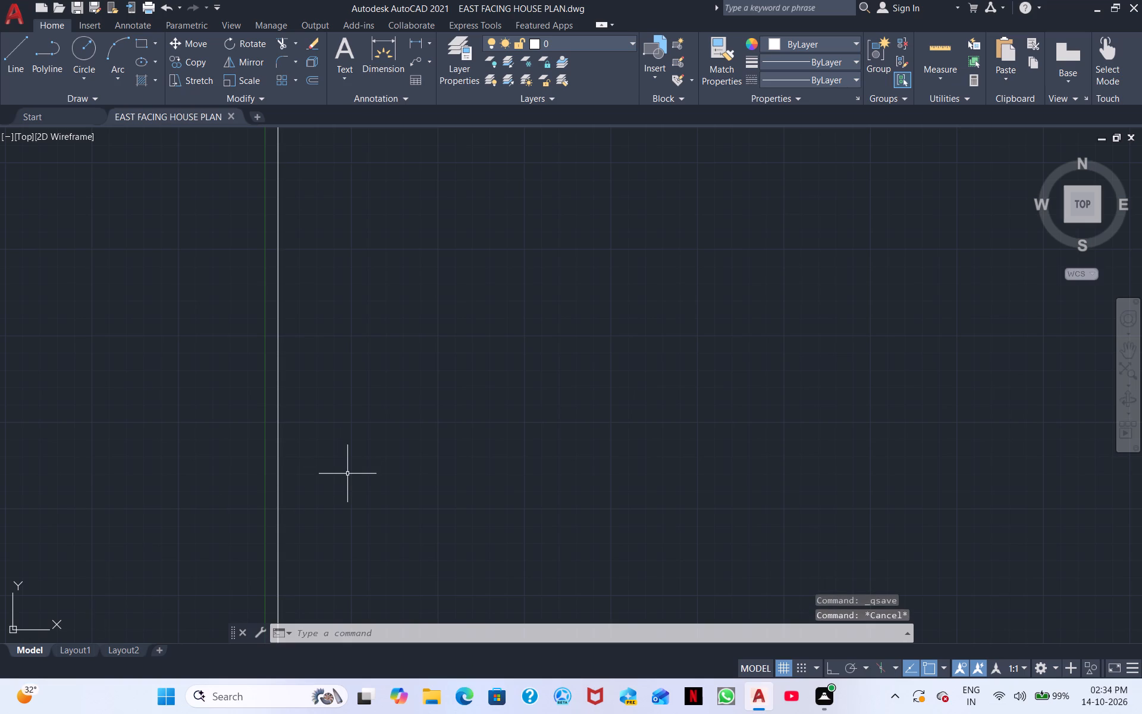
Start the Offset command for the vertical construction line.
key(o)
key(space)
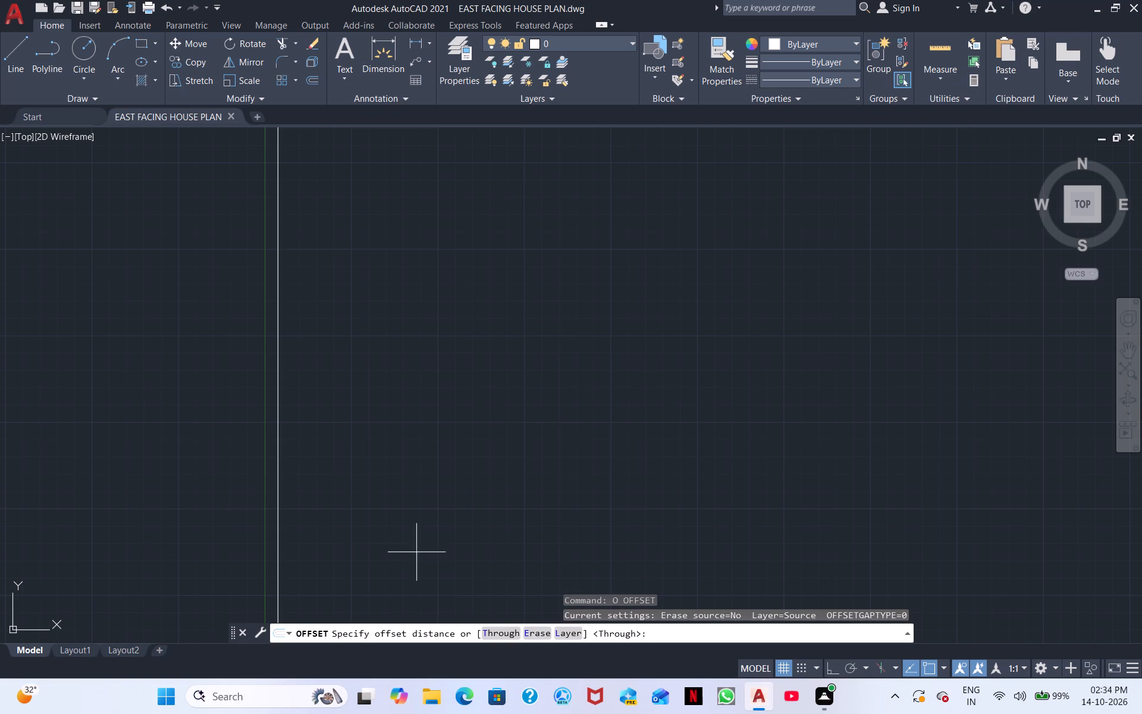
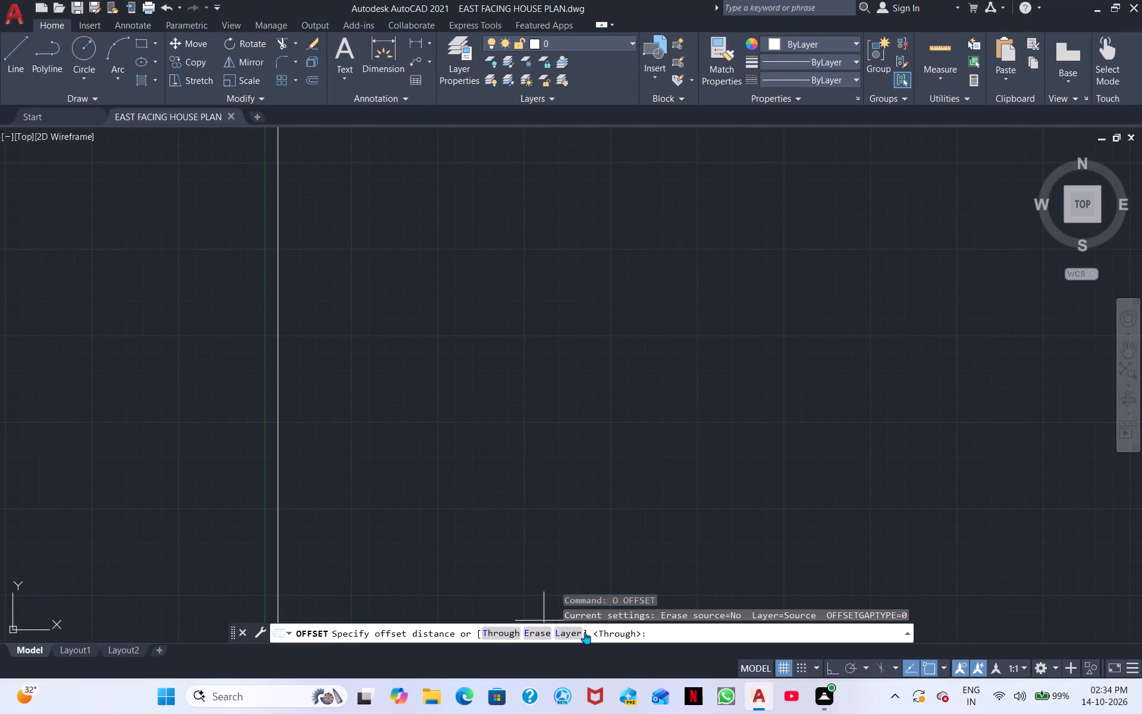
Offset the original vertical construction line 3" to its right, away from the Y axis.
key(space)
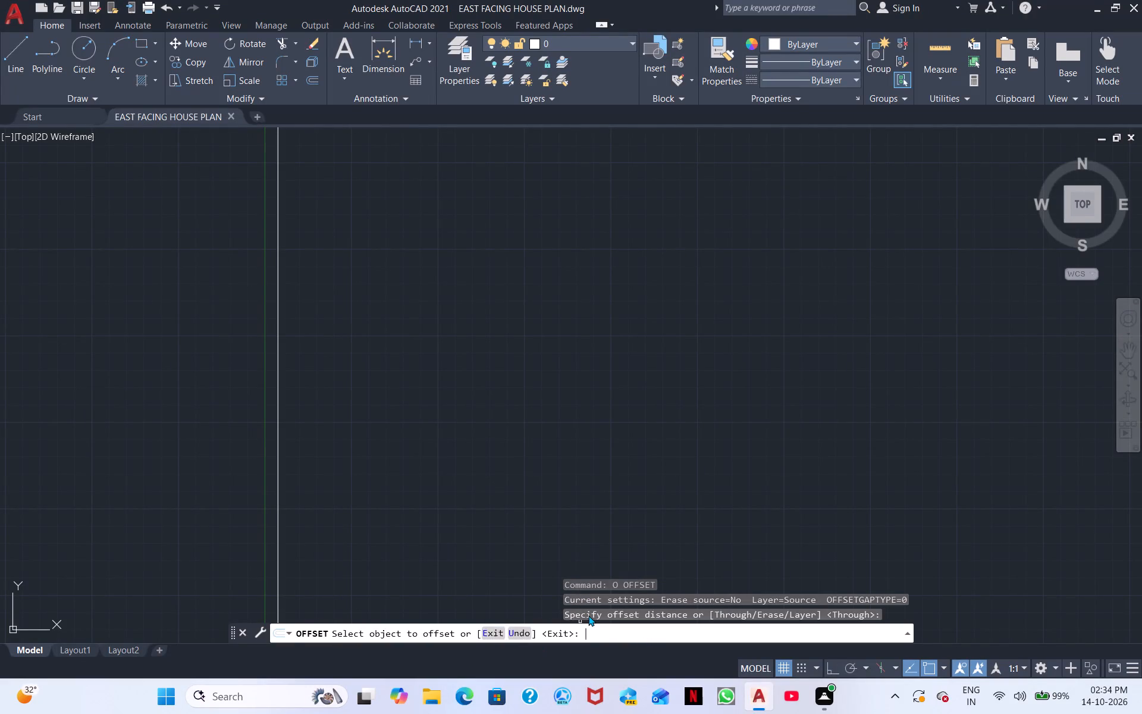
key(space)
key(space)
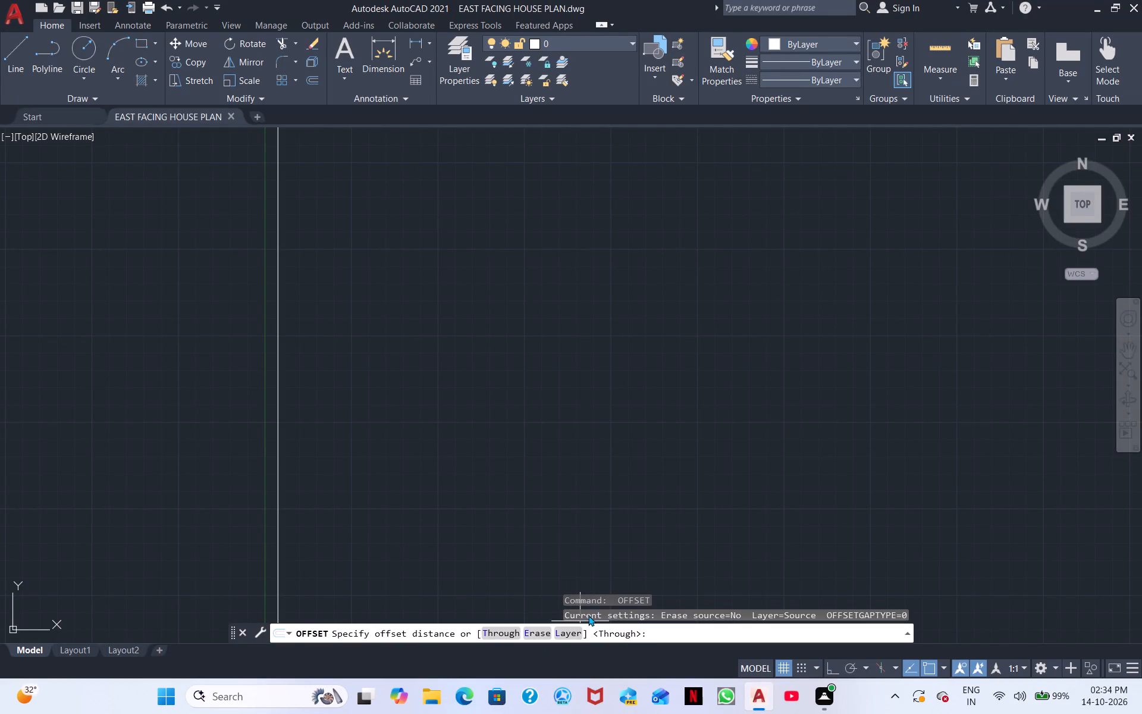
text(3')
key(BackSpace)
key(shift+quotedbl)
key(Return)
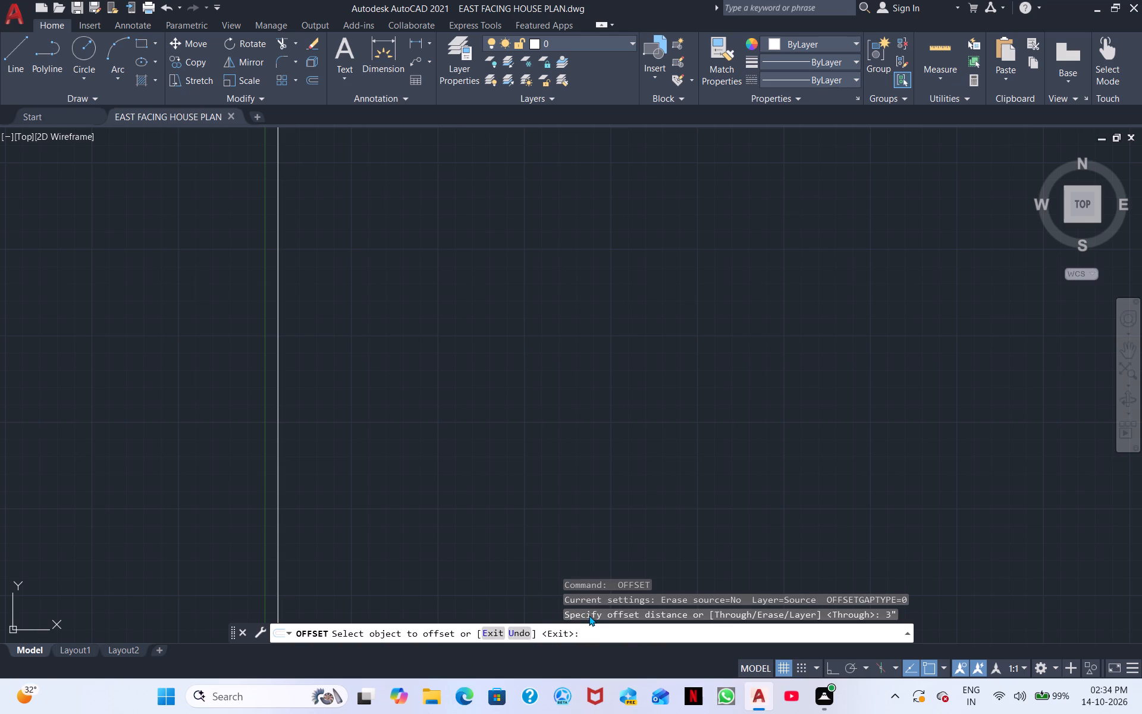
click(280, 511)
click(358, 518)
scroll(378, 509, down, 5)
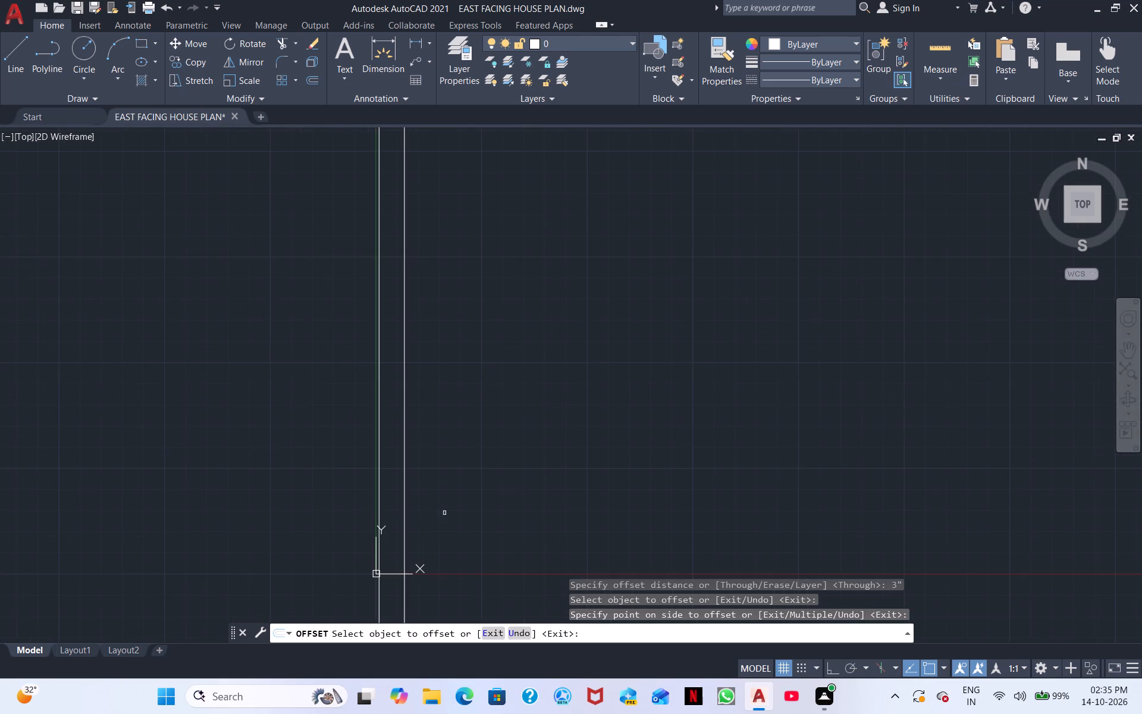
middle_drag(458, 494, 172, 597)
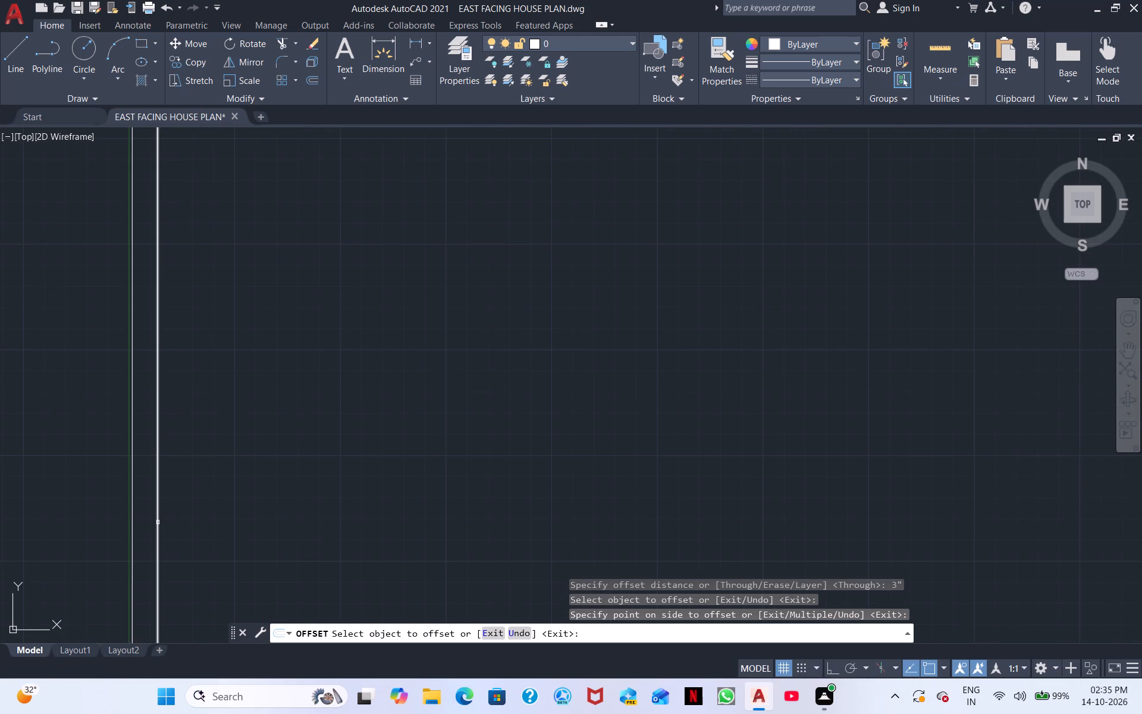
key(space)
Offset the rightmost vertical construction line 3' further to the right.
key(space)
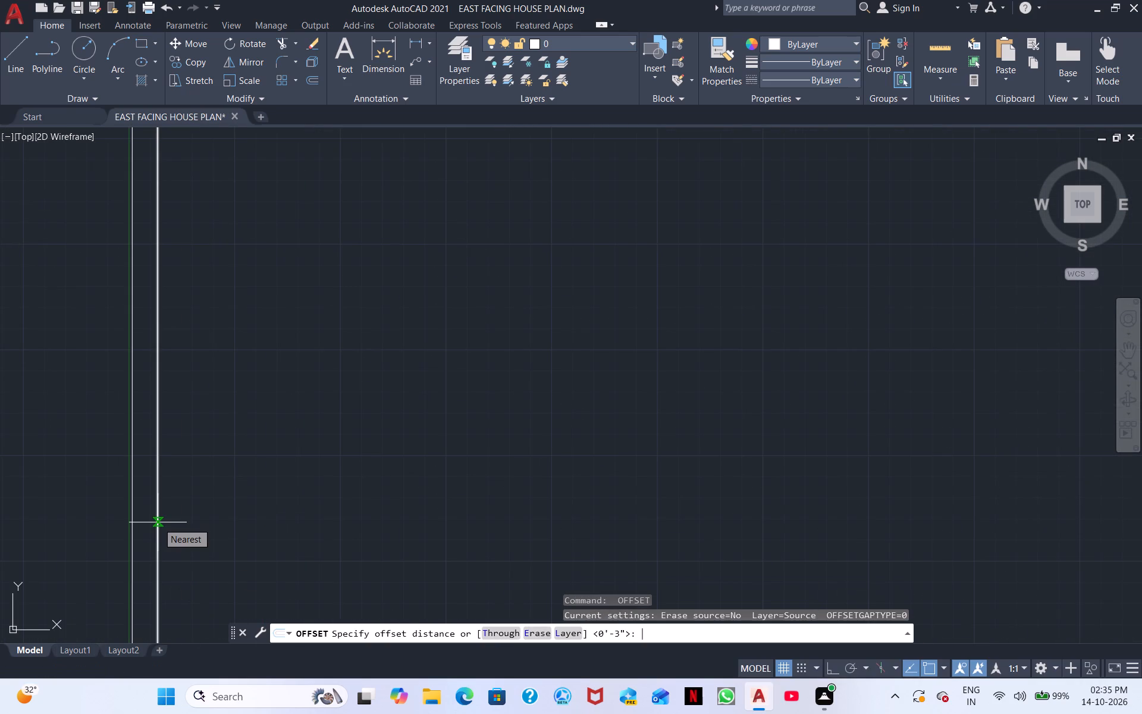
key(3)
text(')
key(space)
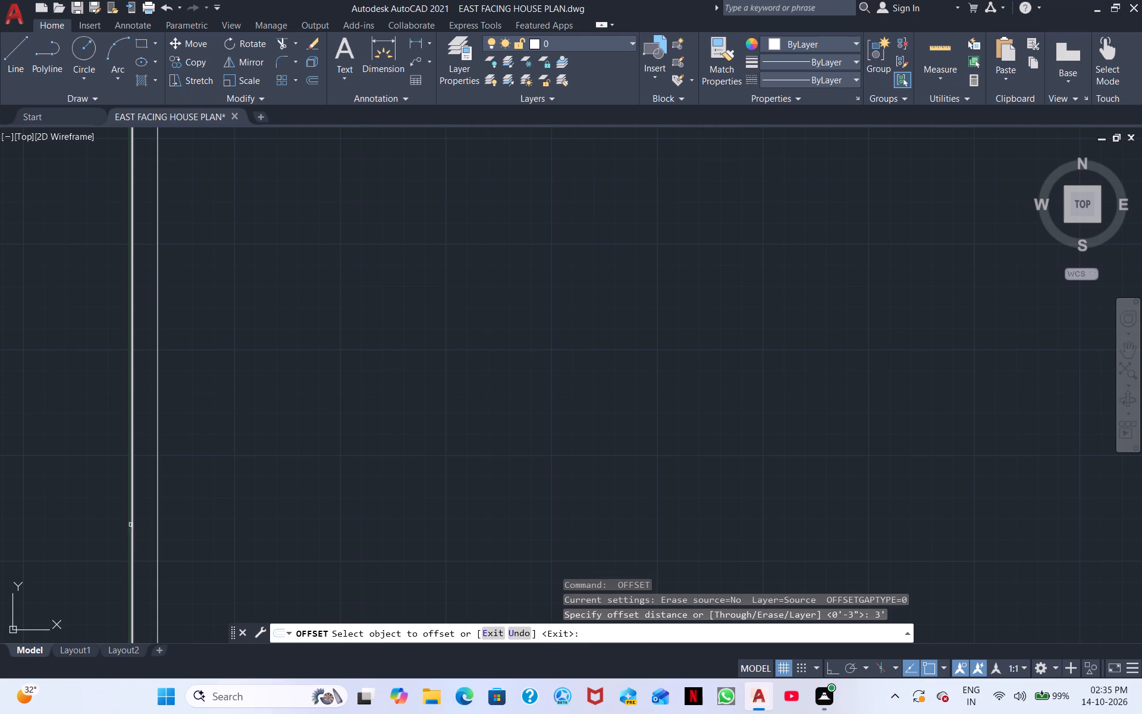
drag(156, 571, 168, 581)
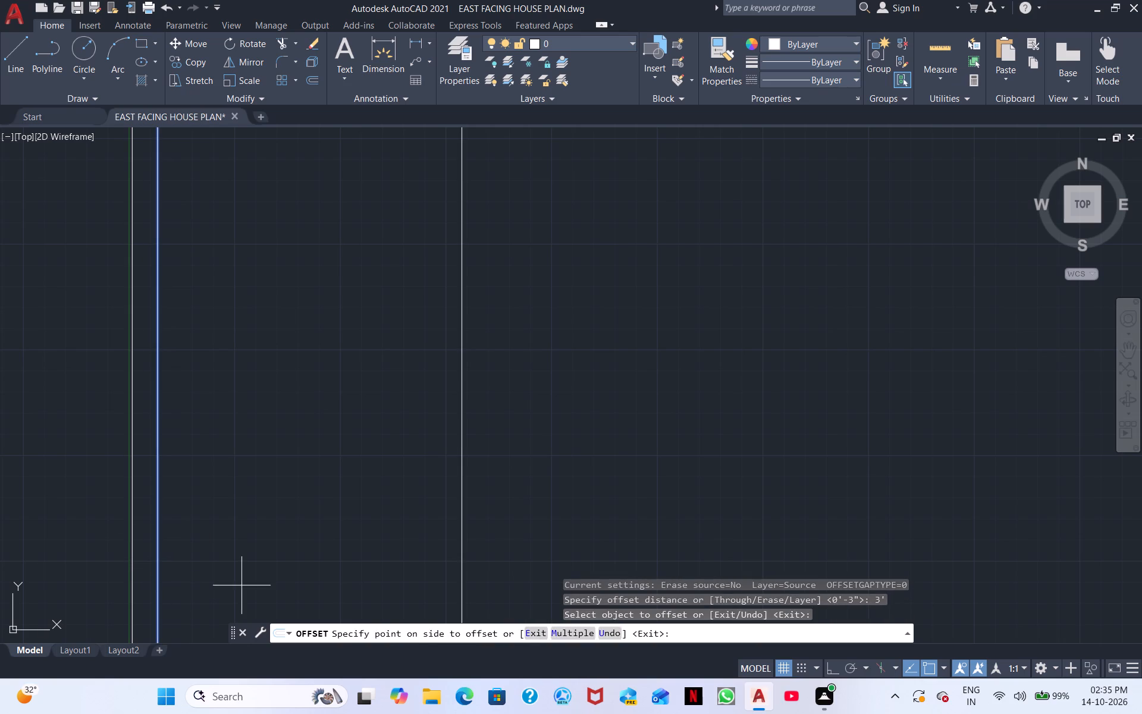
click(241, 585)
key(space)
Offset the vertical line at the far side of the 3' gap by 9" to the right.
key(space)
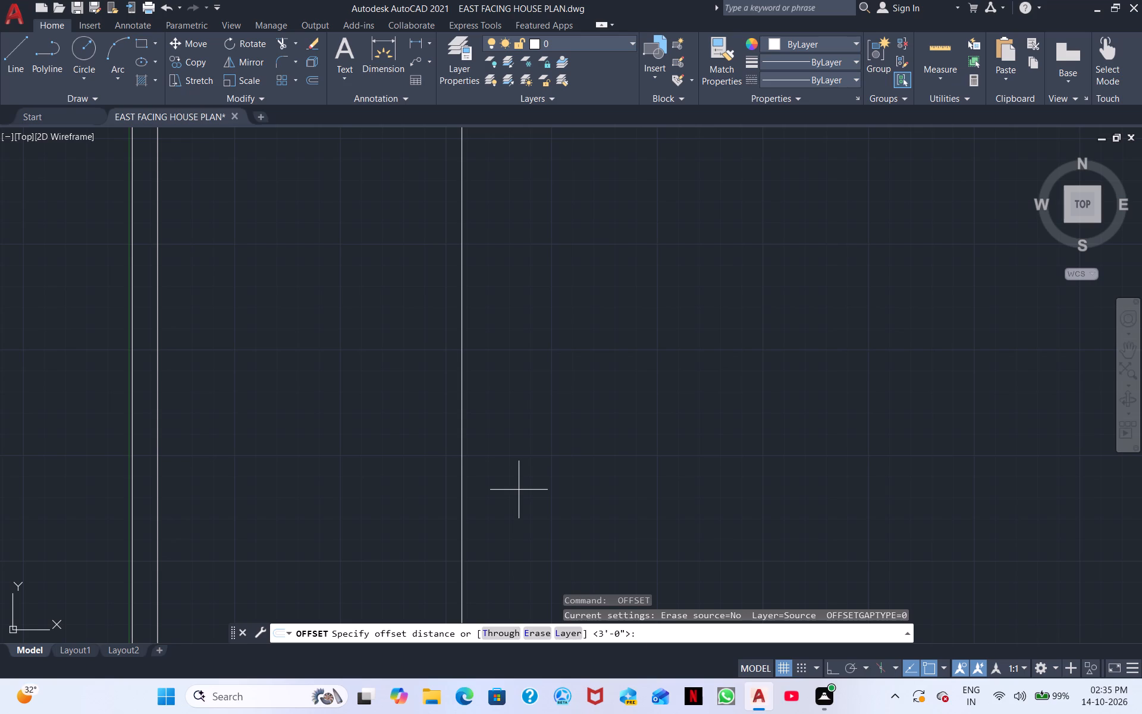
key(9)
key(shift+quotedbl)
key(BackSpace)
key(apostrophe)
key(BackSpace)
text(")
key(space)
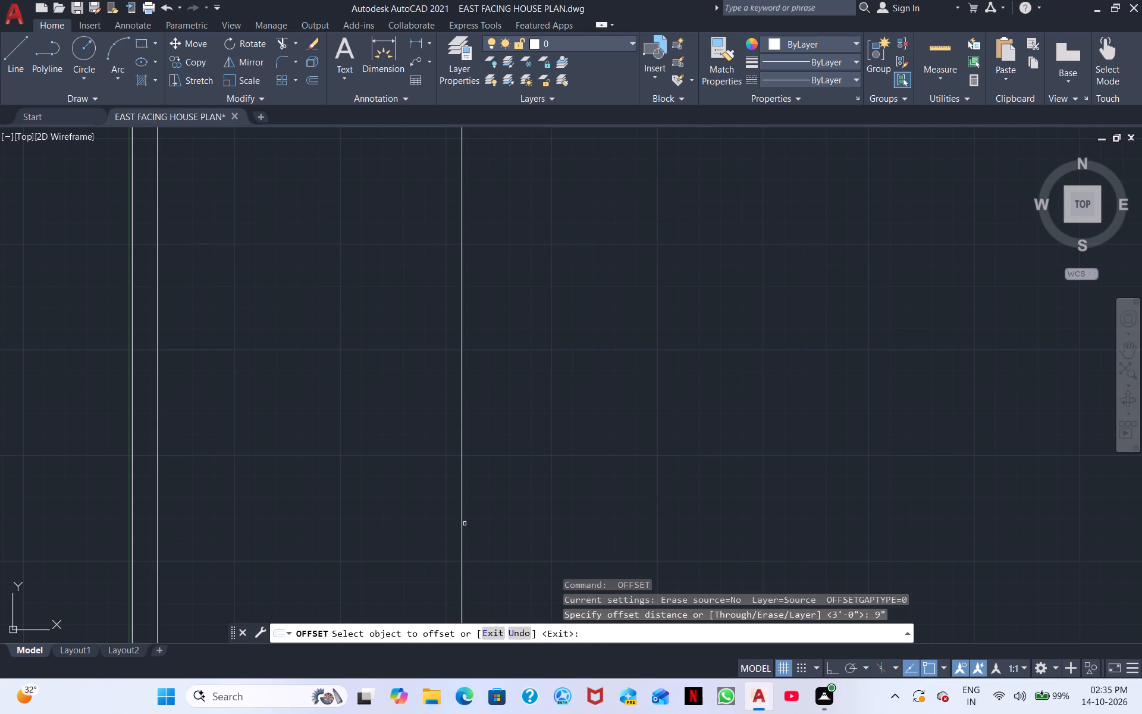
click(462, 524)
click(472, 524)
middle_drag(723, 510, 378, 612)
scroll(378, 612, down, 2)
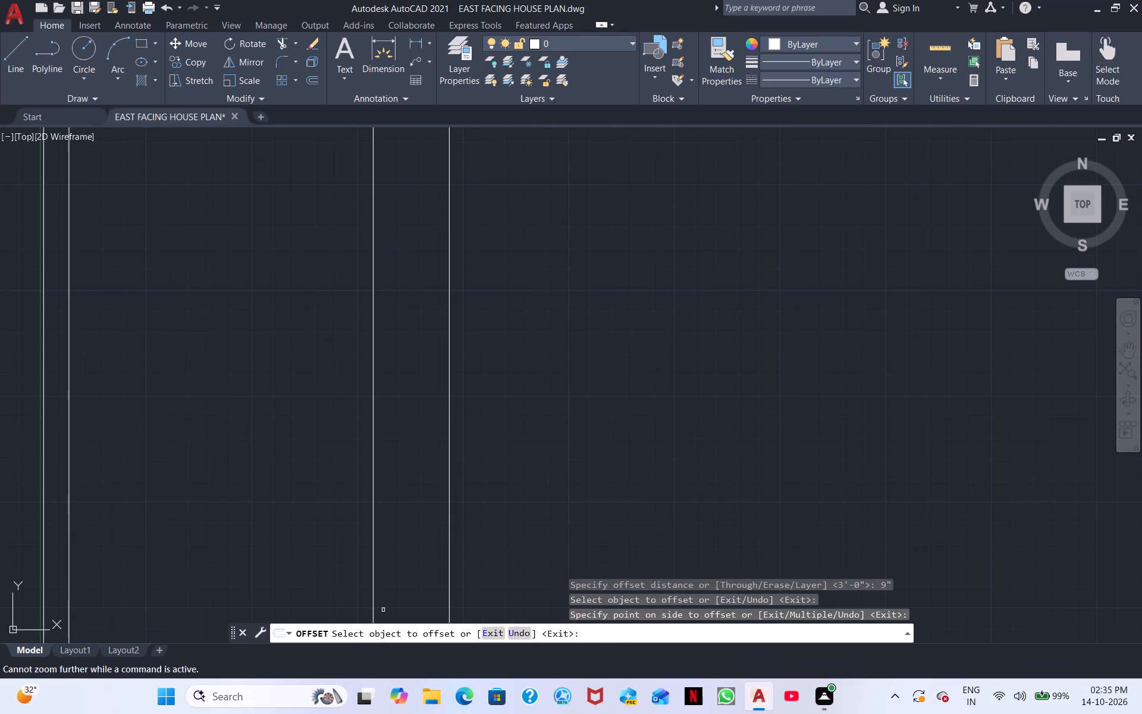
scroll(534, 499, down, 4)
key(space)
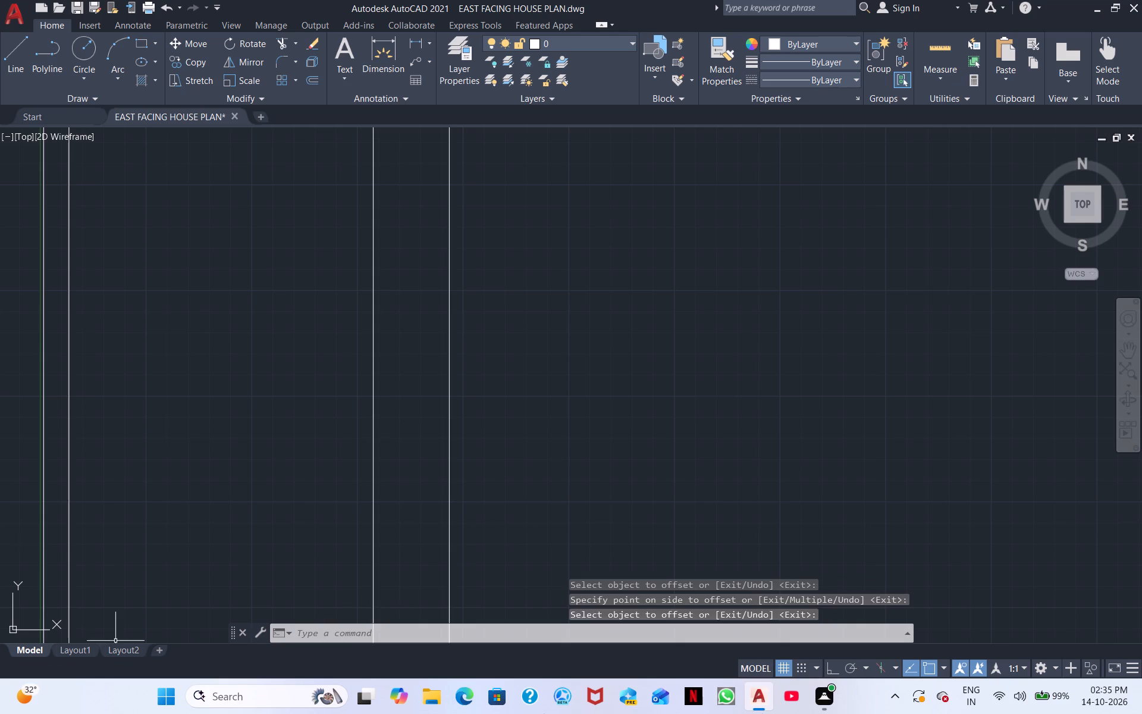
Offset the outer line of the 9" pair 10' to the right.
scroll(507, 559, down, 1)
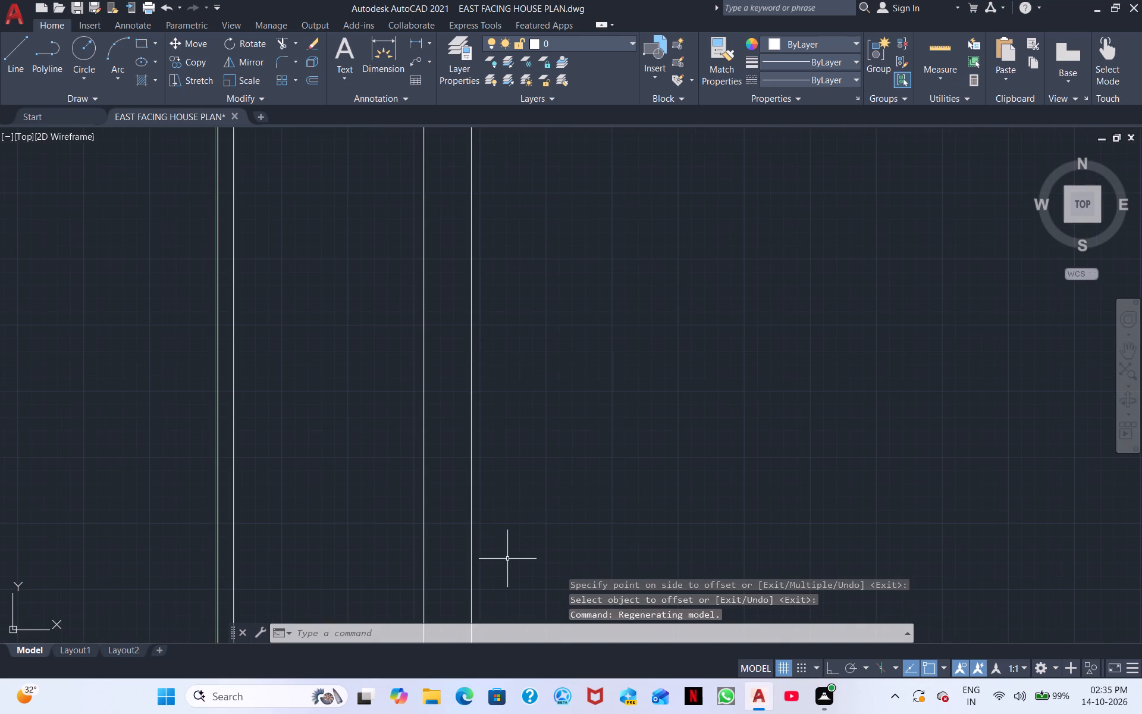
middle_drag(564, 466, 432, 471)
scroll(491, 515, down, 1)
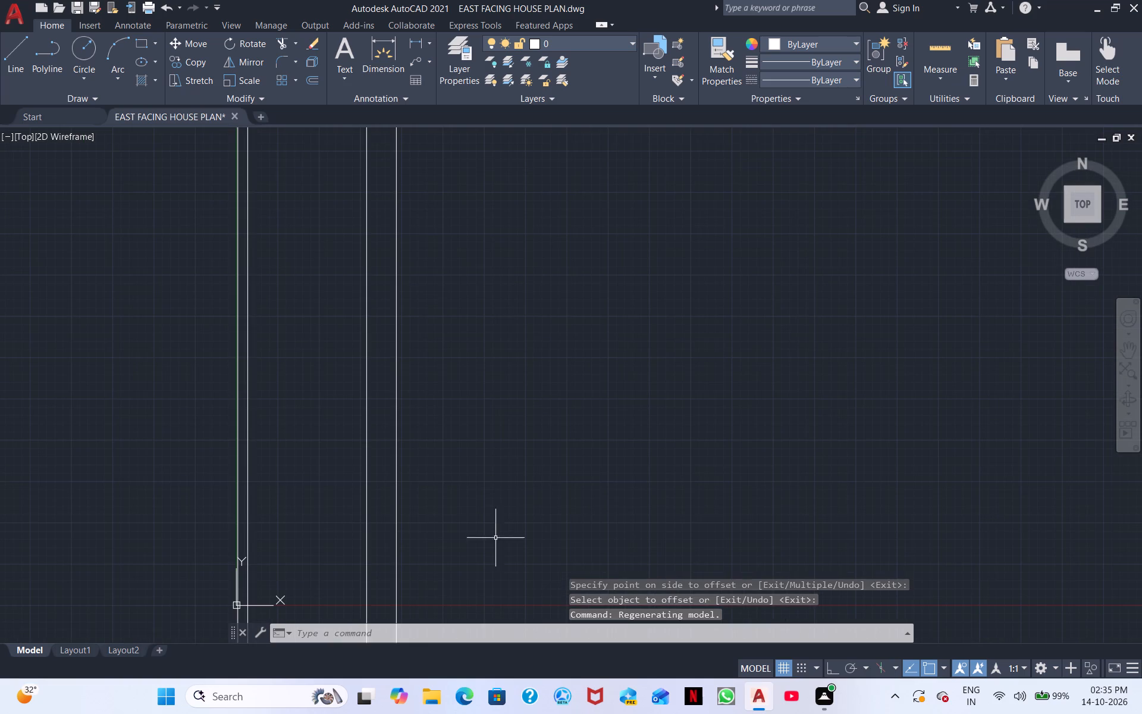
key(space)
text(10')
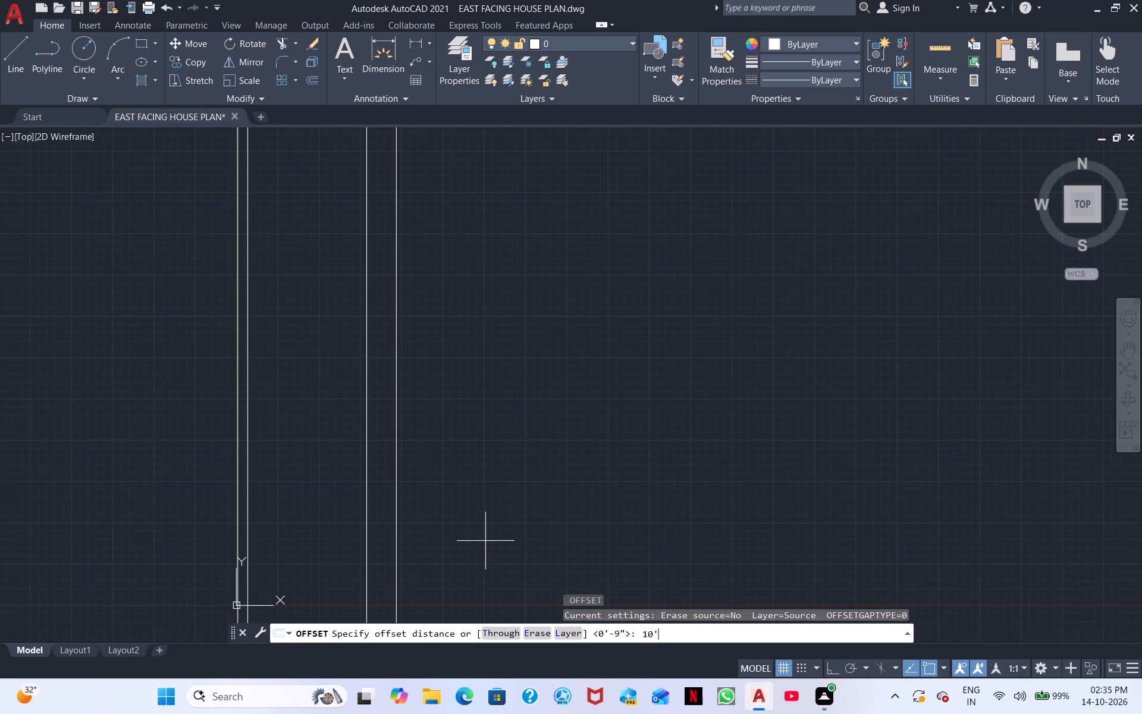
key(Return)
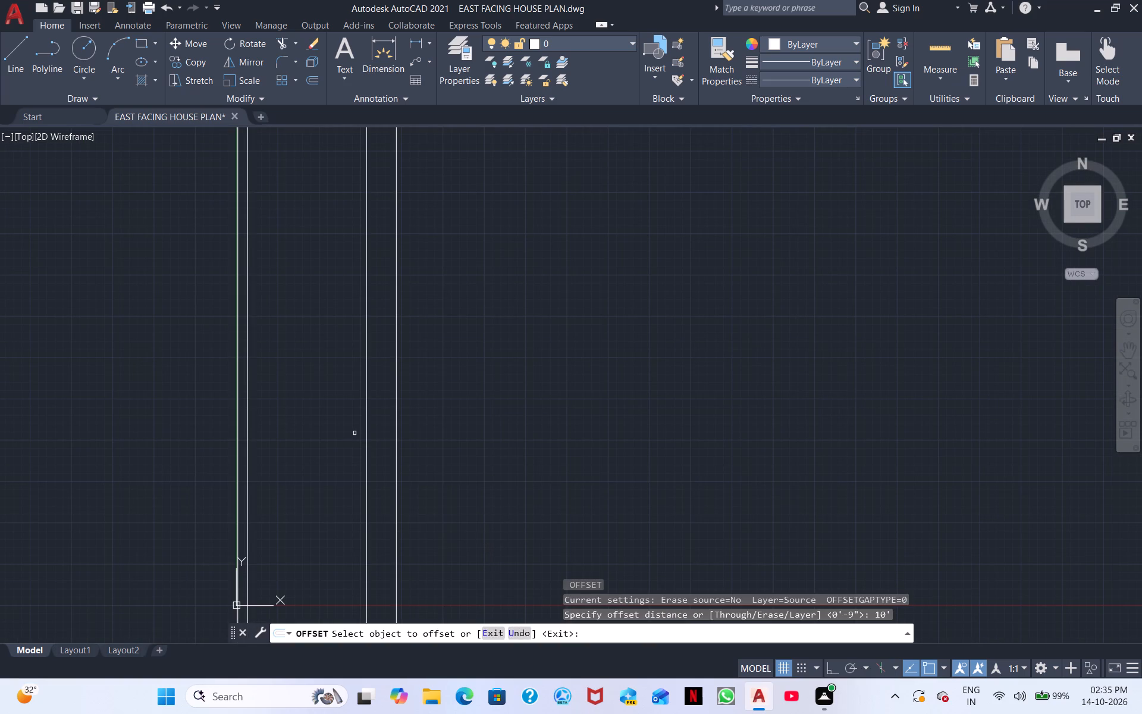
middle_drag(390, 415, 174, 422)
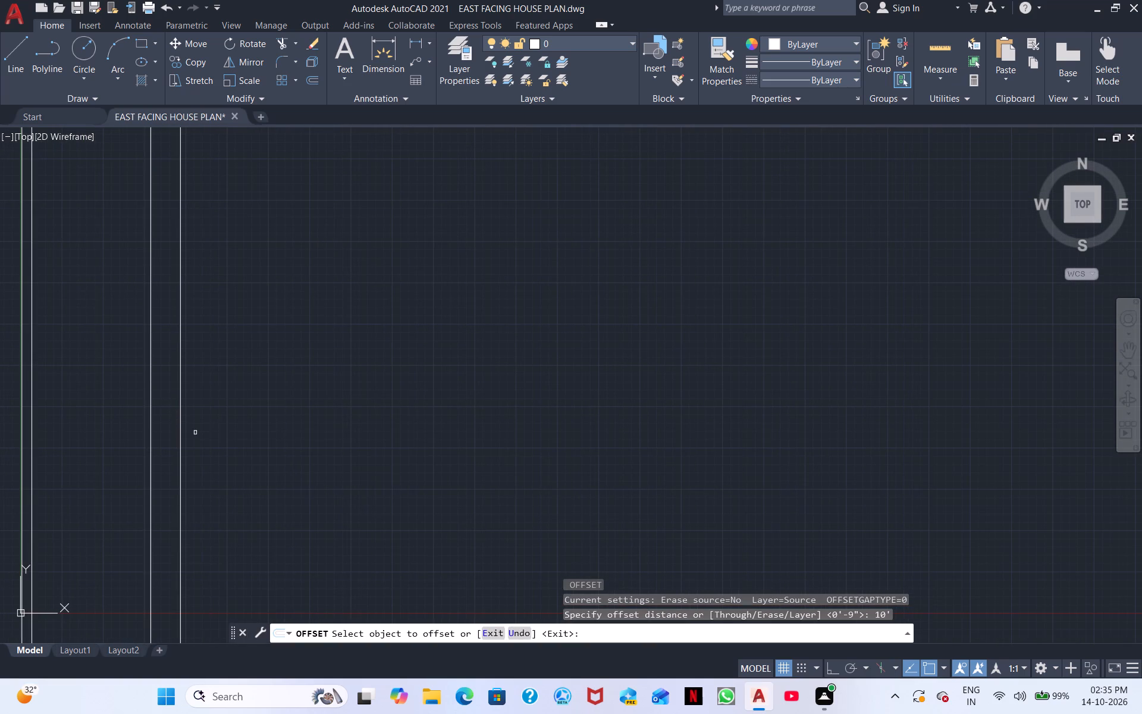
click(181, 455)
click(317, 477)
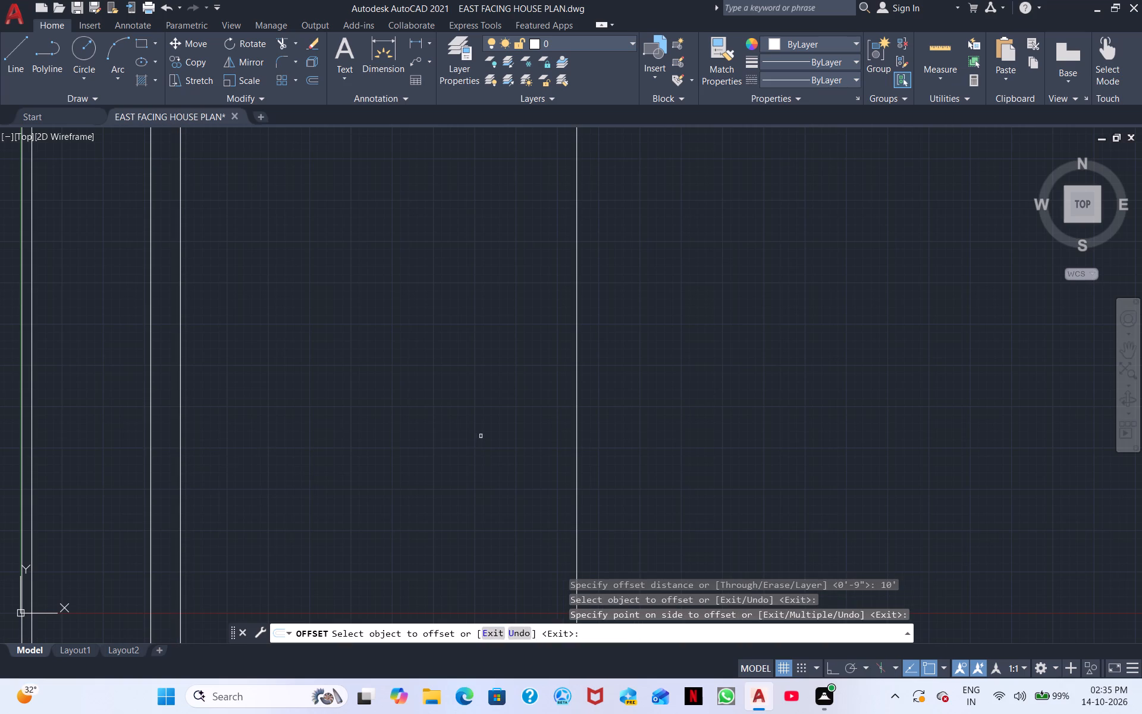
middle_drag(489, 431, 319, 455)
key(space)
Offset the vertical line at the far side of the 10' space by 9" to the right.
key(space)
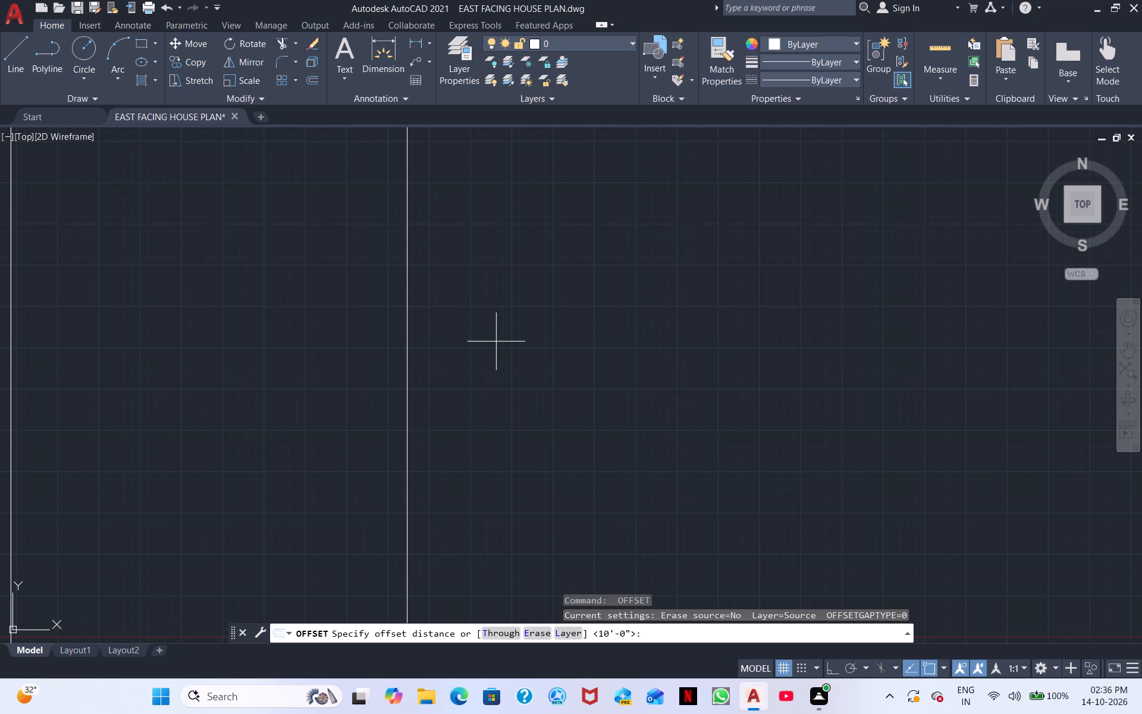
text(9")
key(Return)
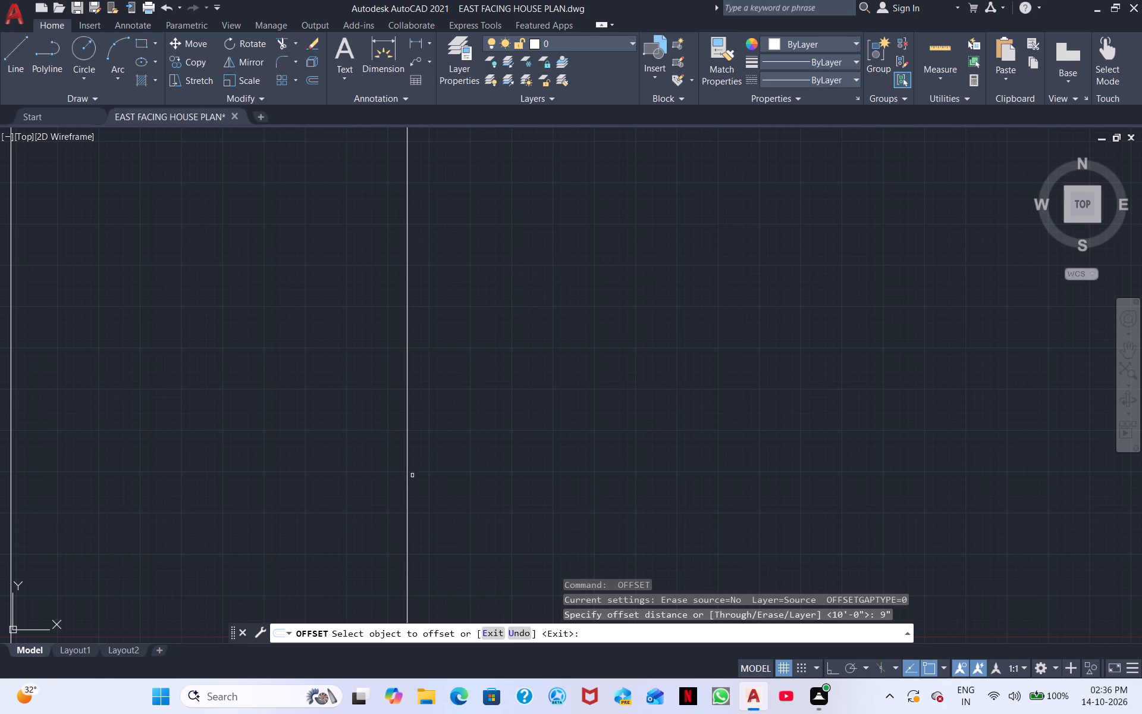
click(410, 497)
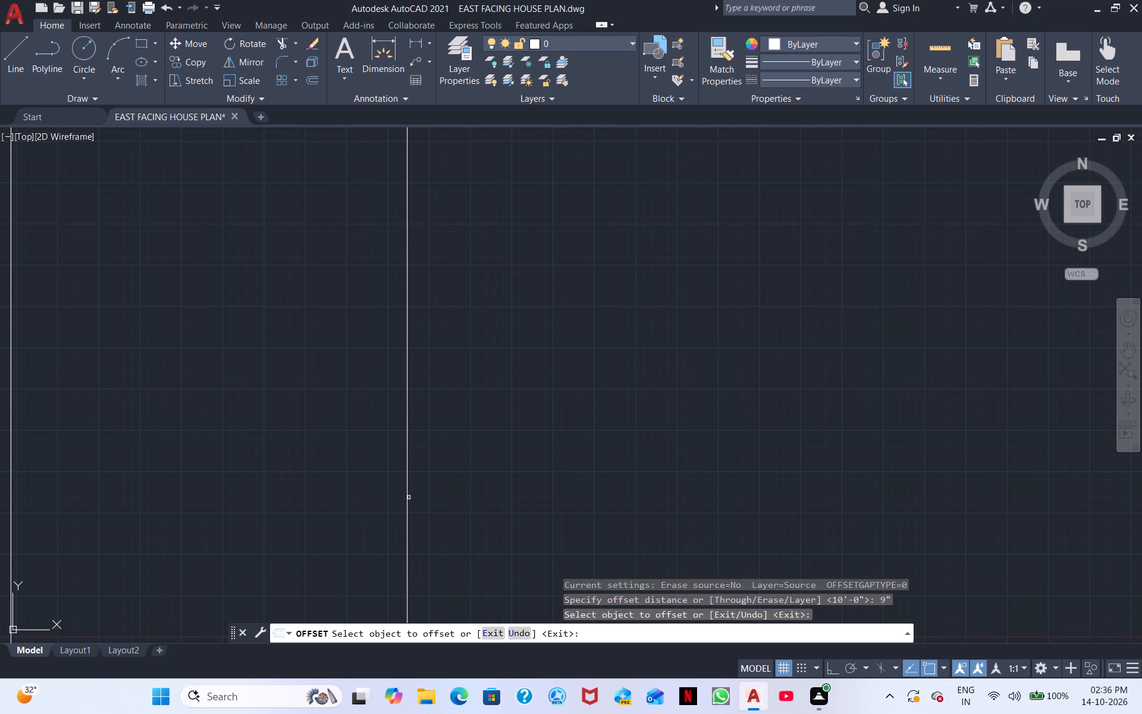
click(407, 516)
click(438, 519)
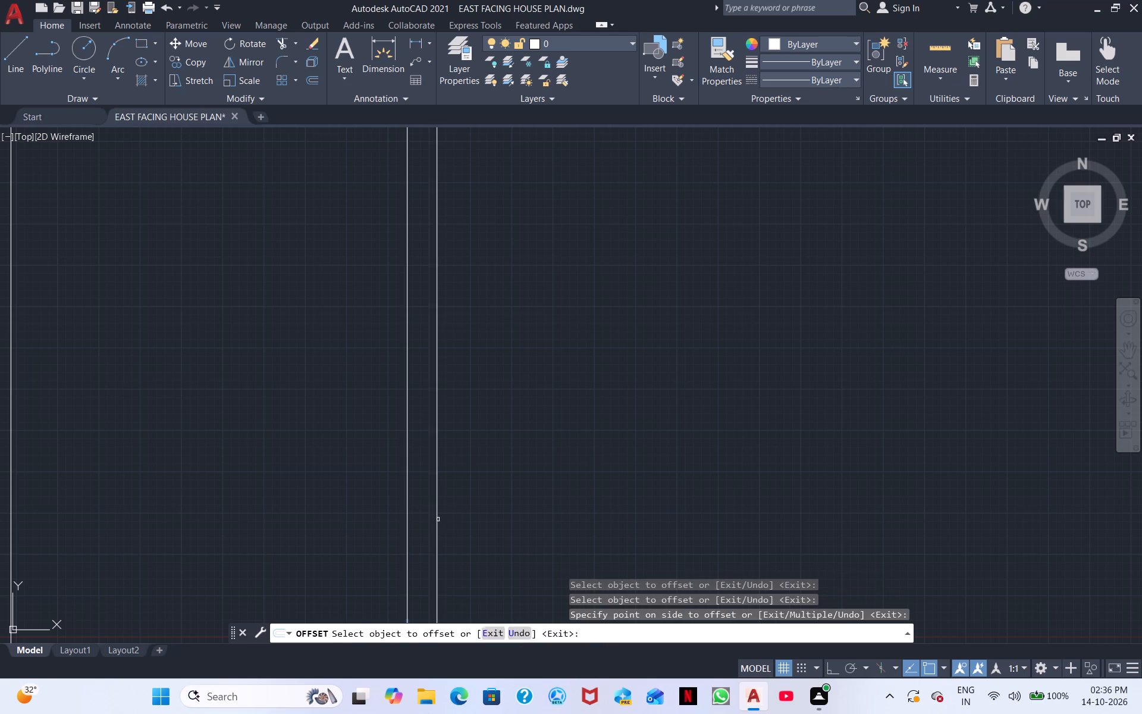
scroll(465, 501, down, 3)
scroll(537, 493, down, 6)
key(space)
Offset the outer line of the second 9" pair 4' to the right.
key(space)
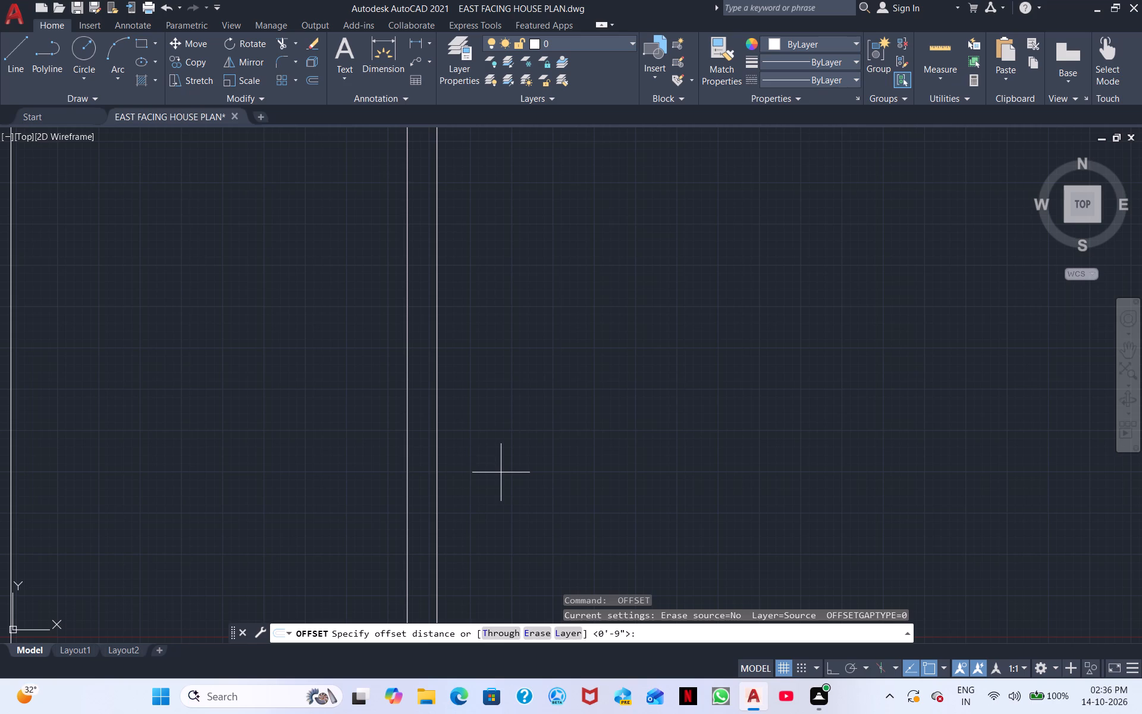
key(4)
text(')
key(space)
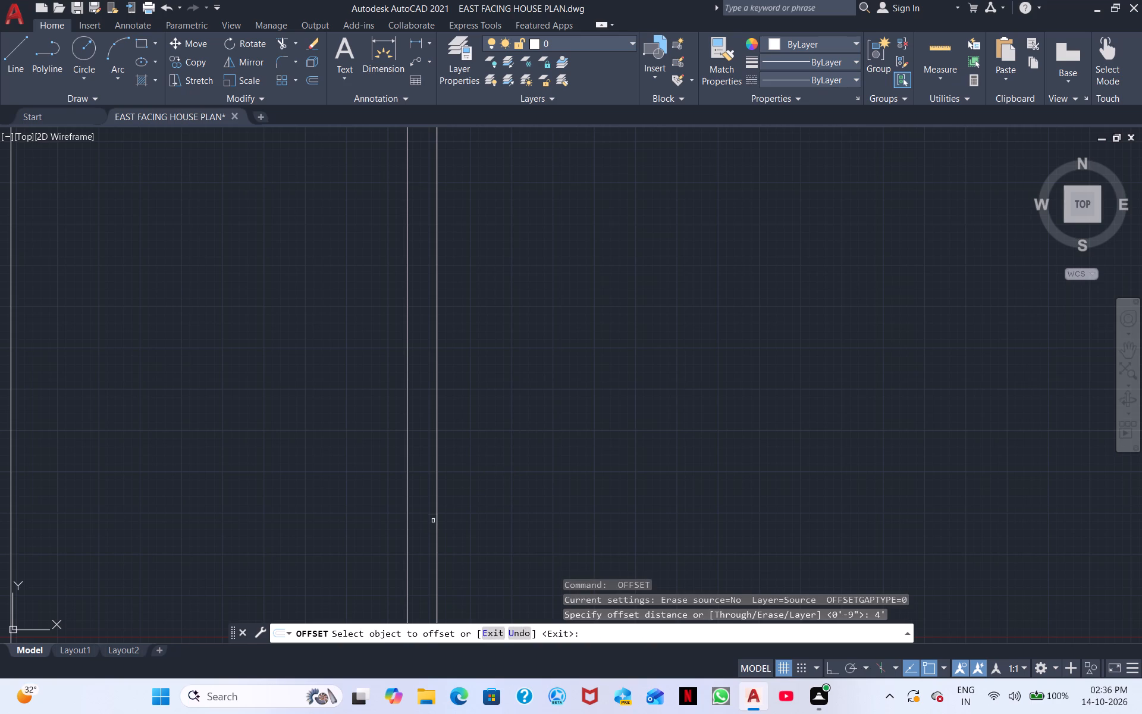
click(435, 519)
click(544, 509)
key(space)
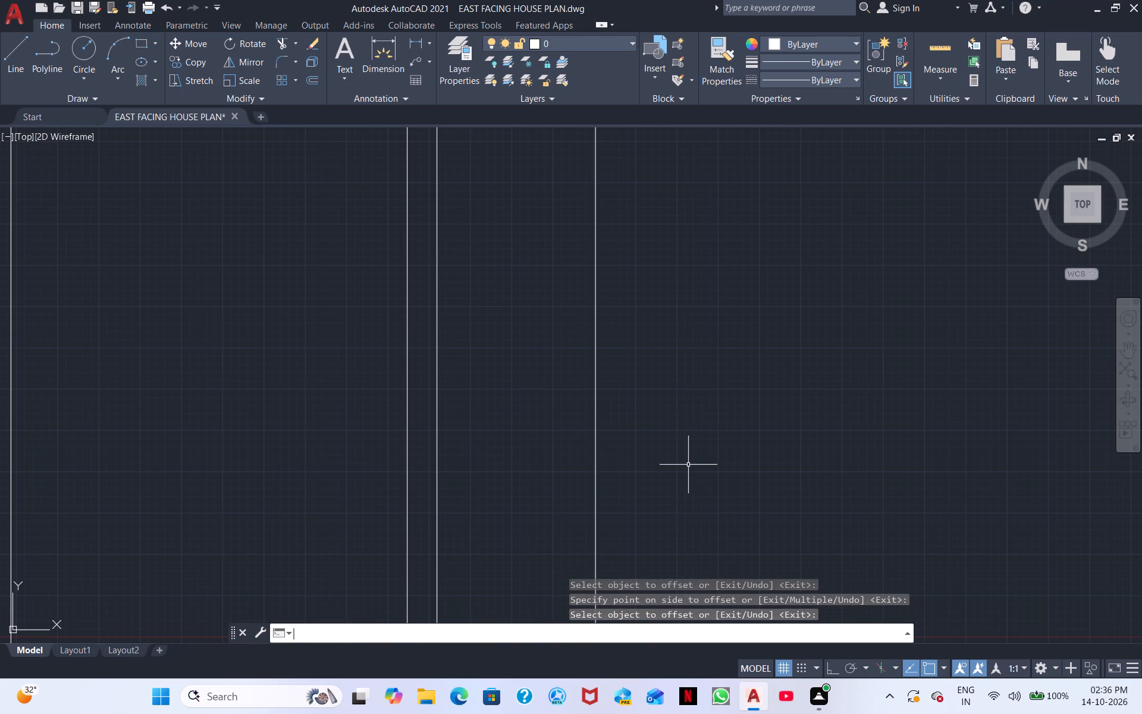
Offset the vertical line at the far side of the 4' space by 4.5" to the right.
key(space)
text(4.5")
key(Return)
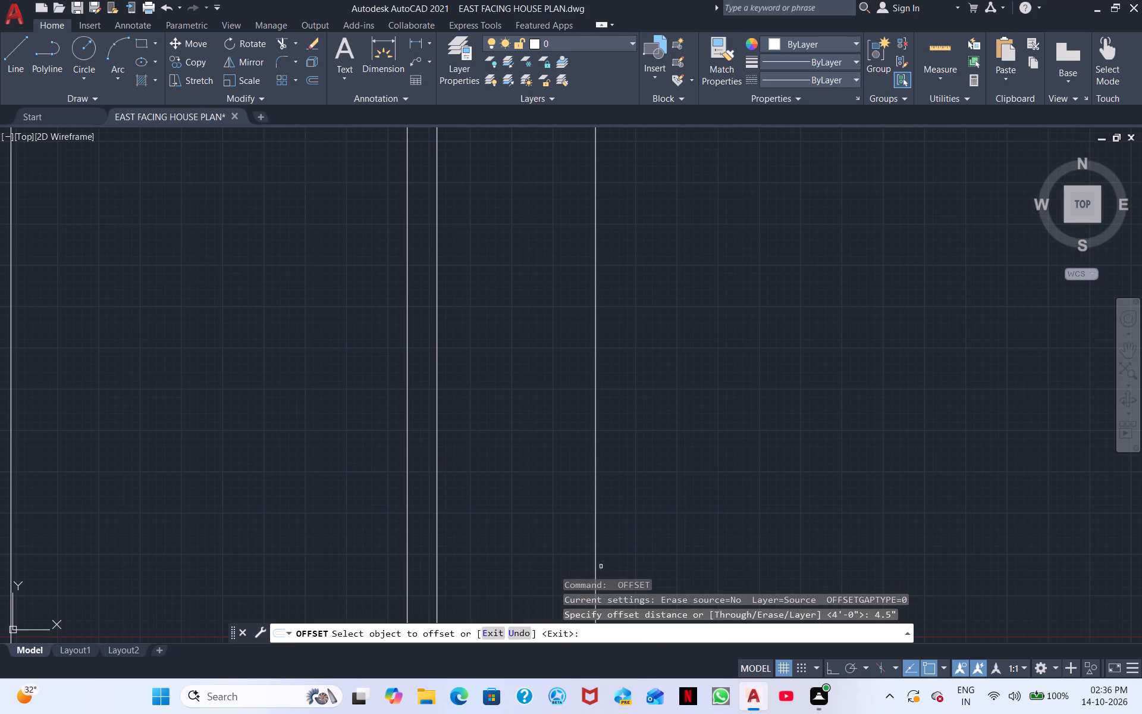
click(594, 571)
click(618, 562)
key(space)
Offset the outer line of the 4.5" pair 4' to the right.
key(space)
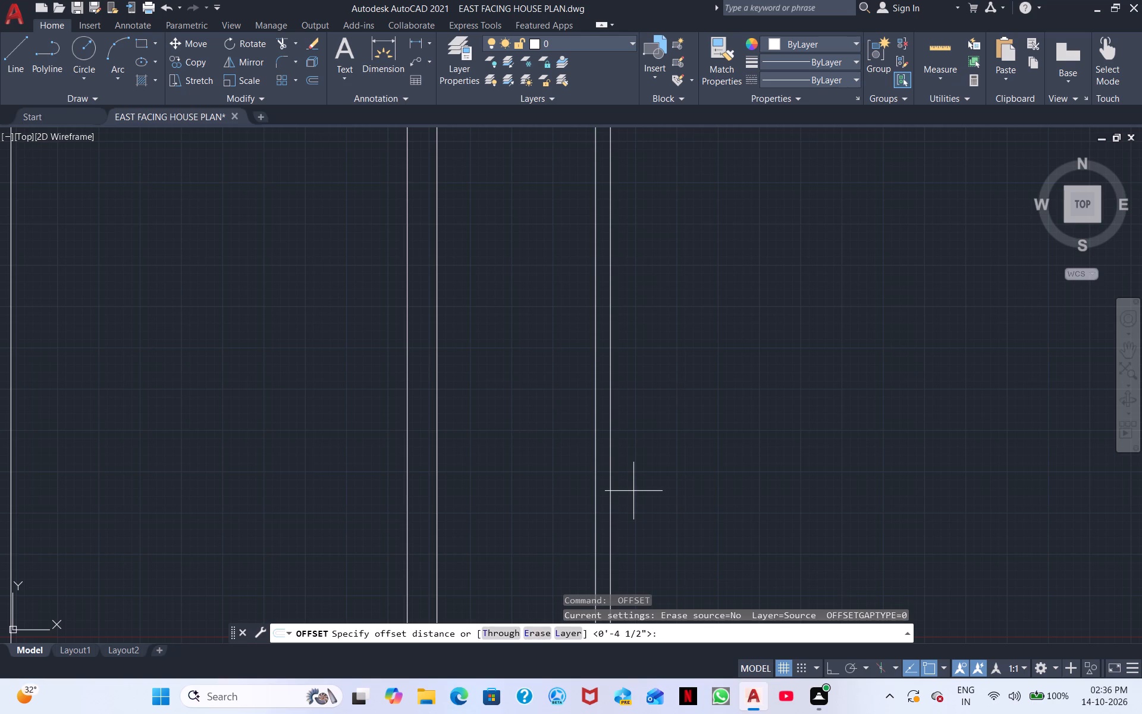
text(4')
key(space)
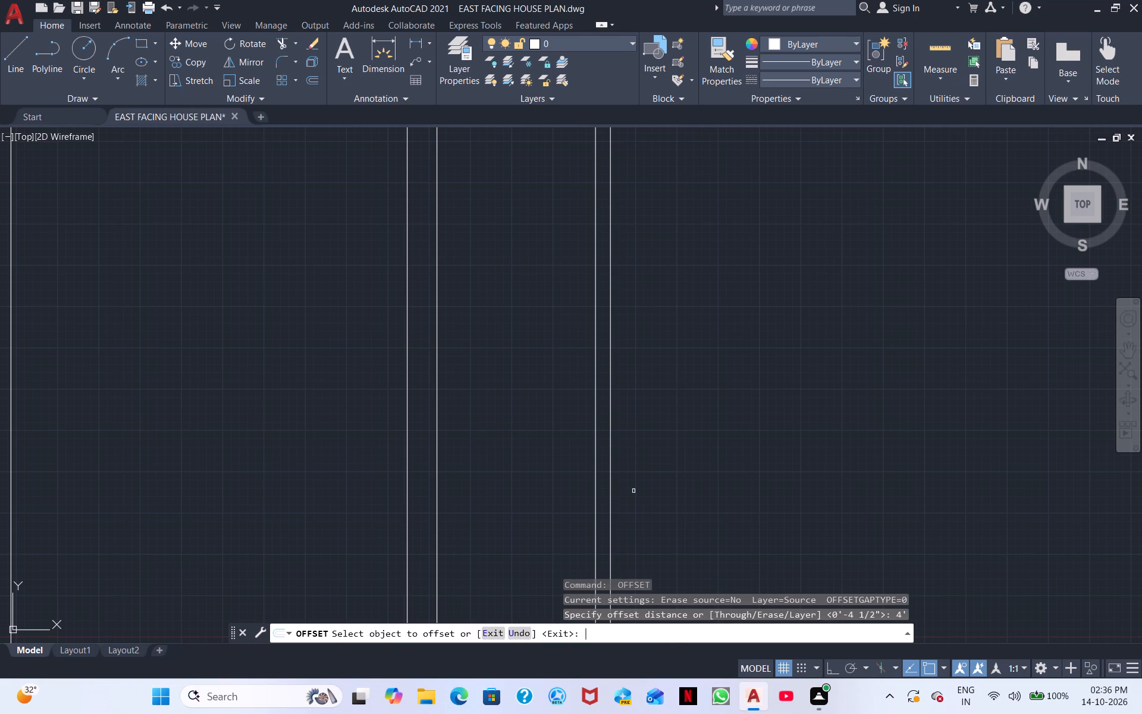
click(610, 550)
click(669, 537)
key(space)
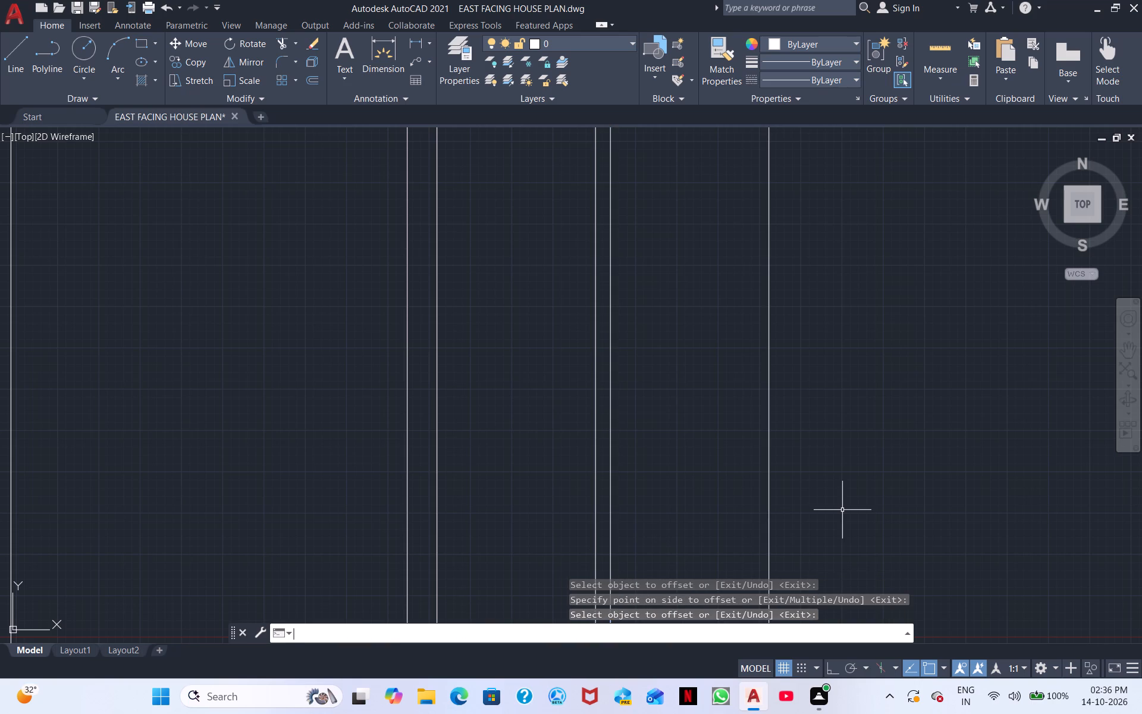
Offset the vertical line at the far side of the second 4' space by 9" to the right.
key(9)
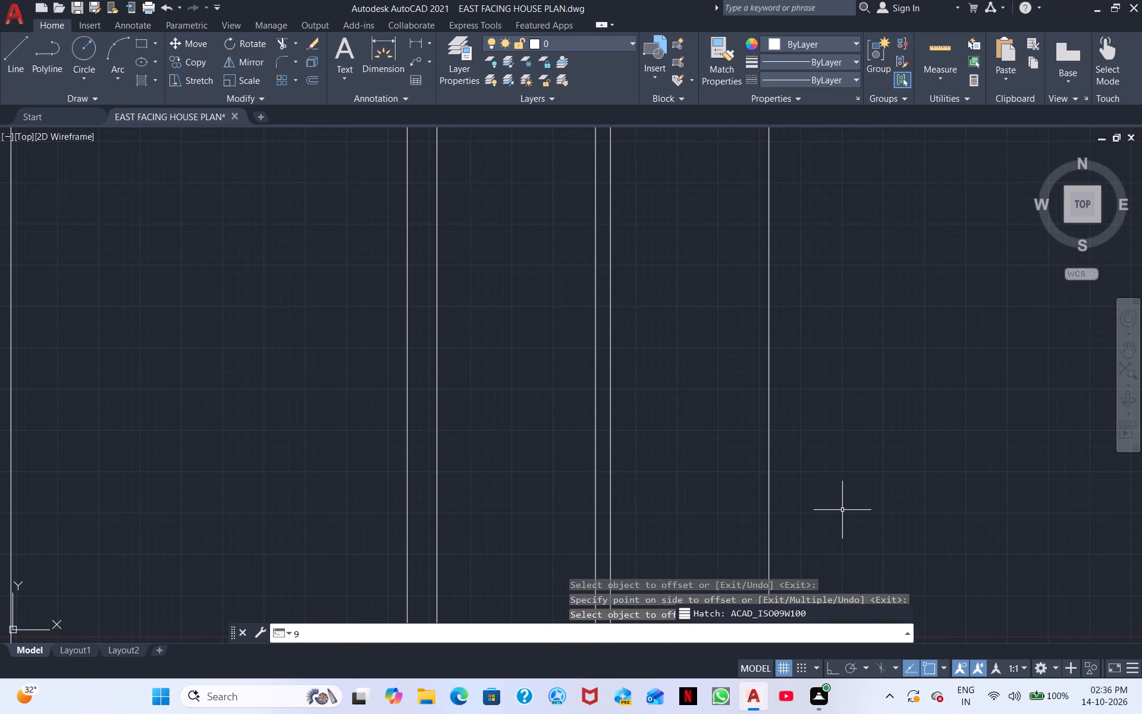
key(BackSpace)
key(space)
text(9")
key(Return)
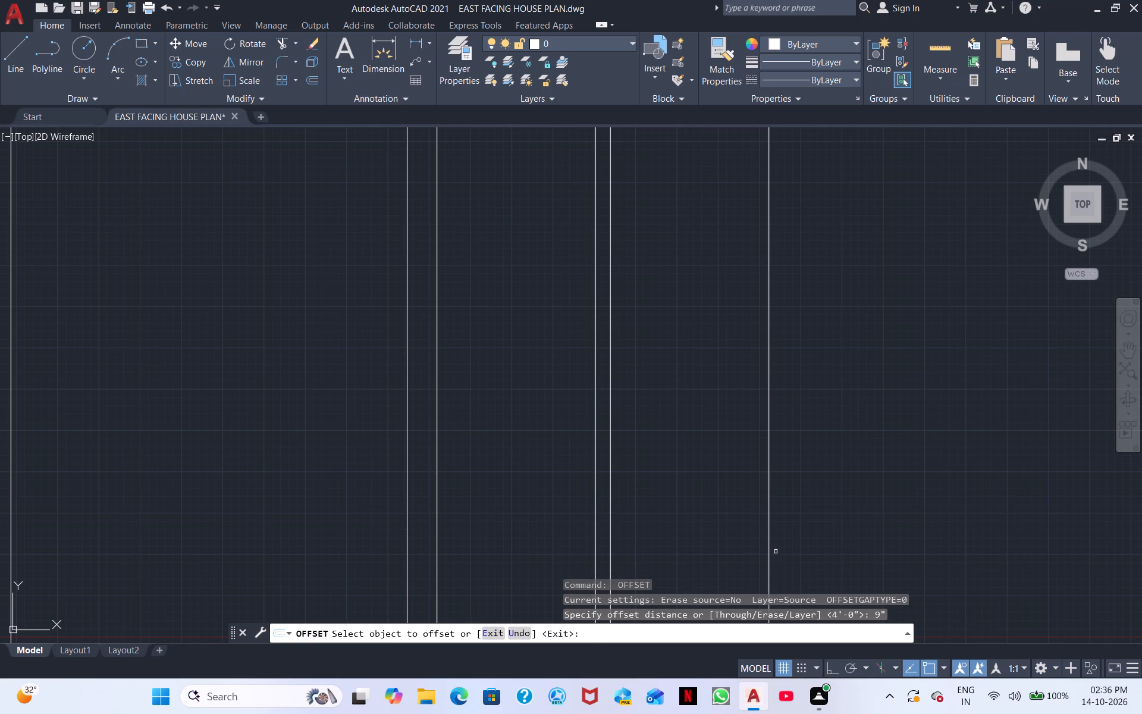
click(769, 539)
click(799, 531)
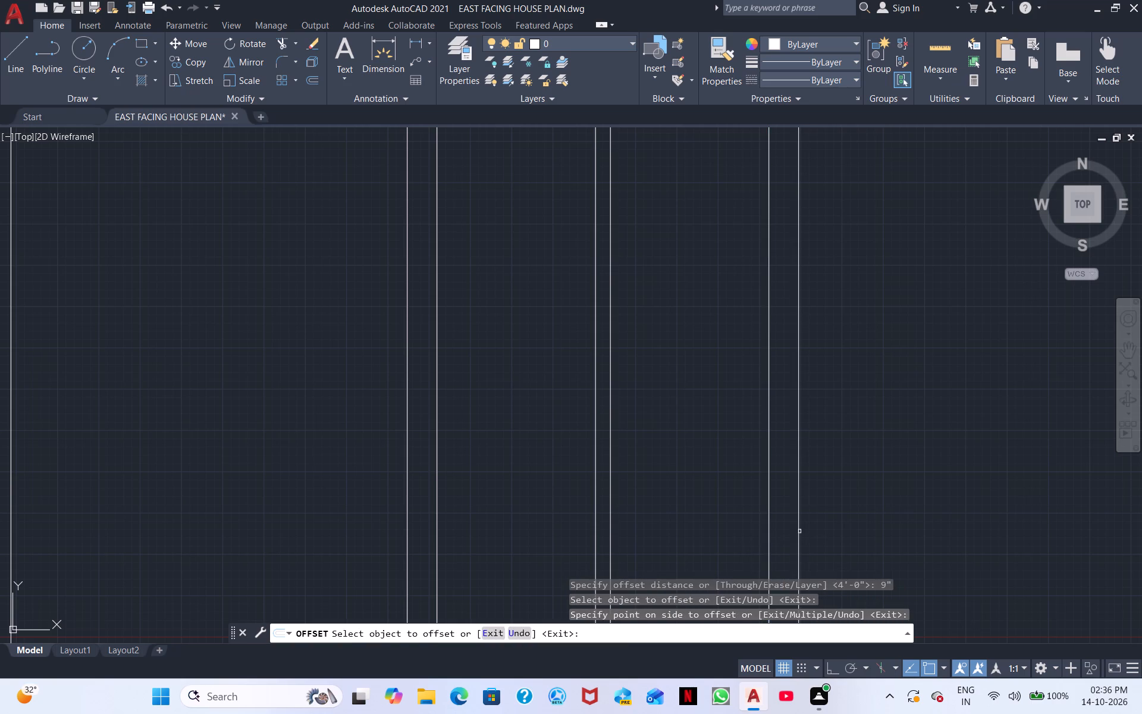
Offset the outer line of the newest 9" pair 10' to the right.
scroll(928, 505, down, 2)
middle_drag(964, 500, 826, 546)
scroll(826, 546, down, 2)
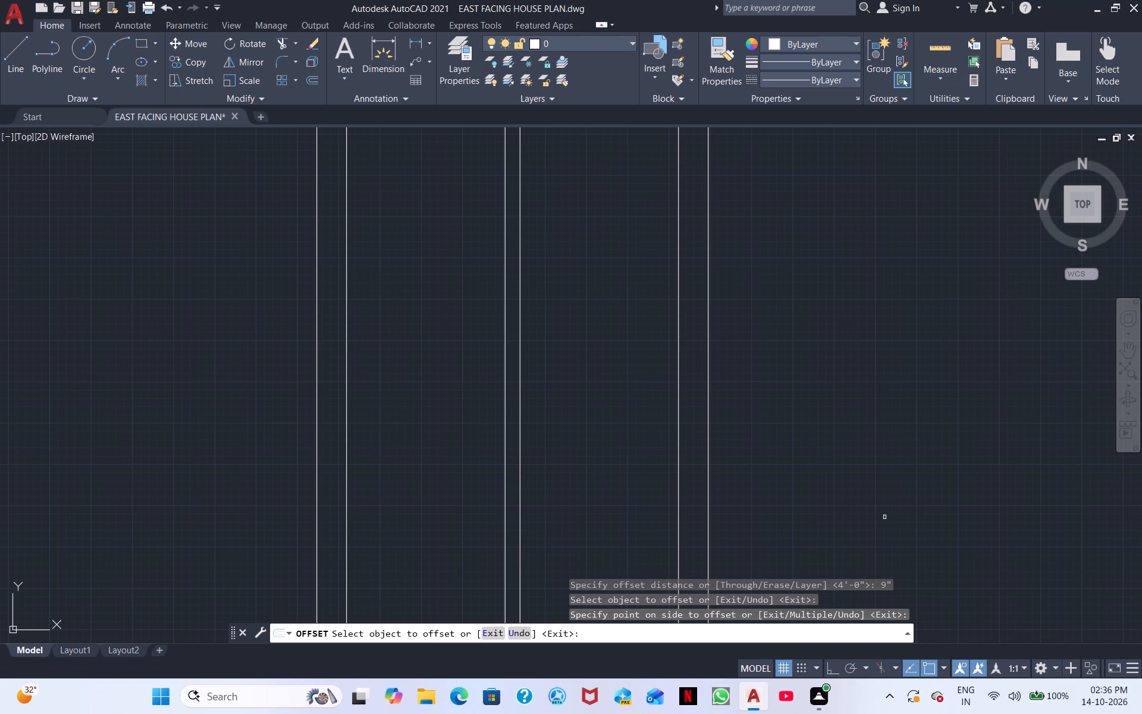
key(space)
key(space)
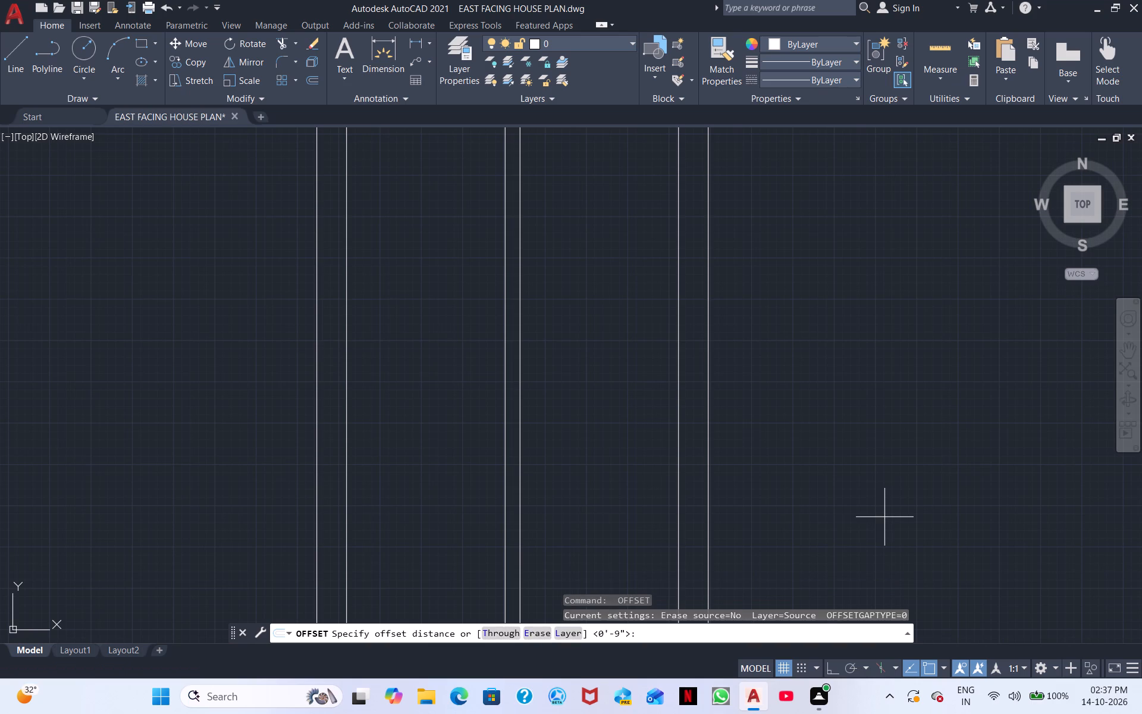
text(10')
key(Return)
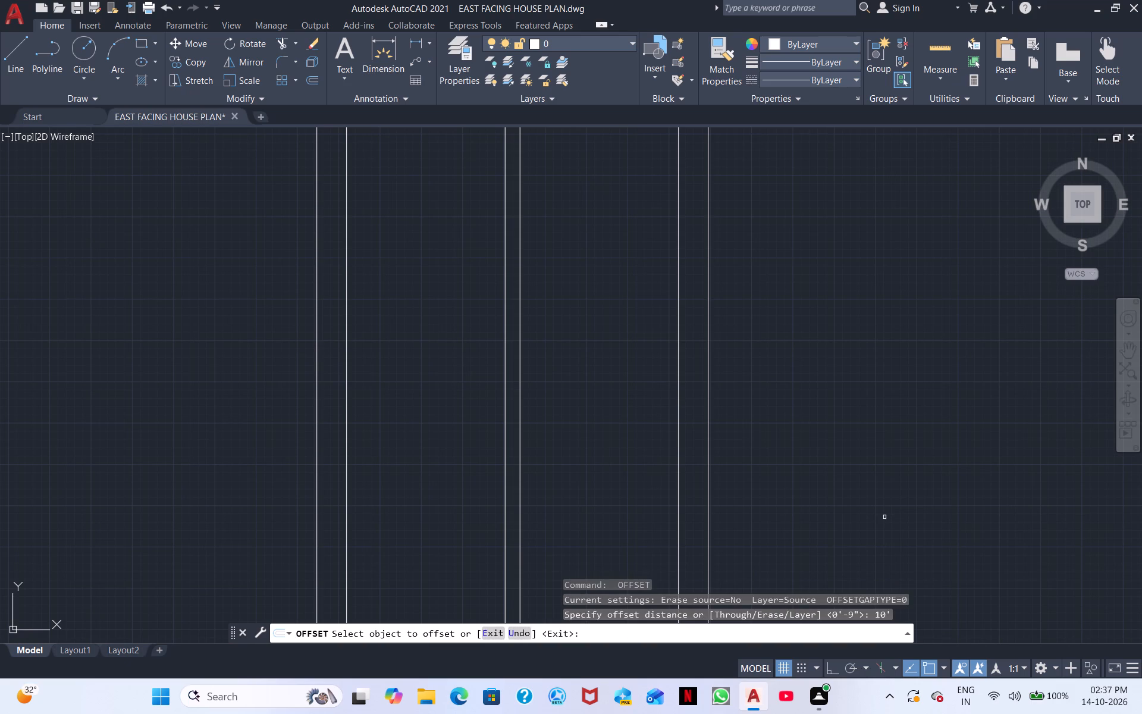
click(710, 464)
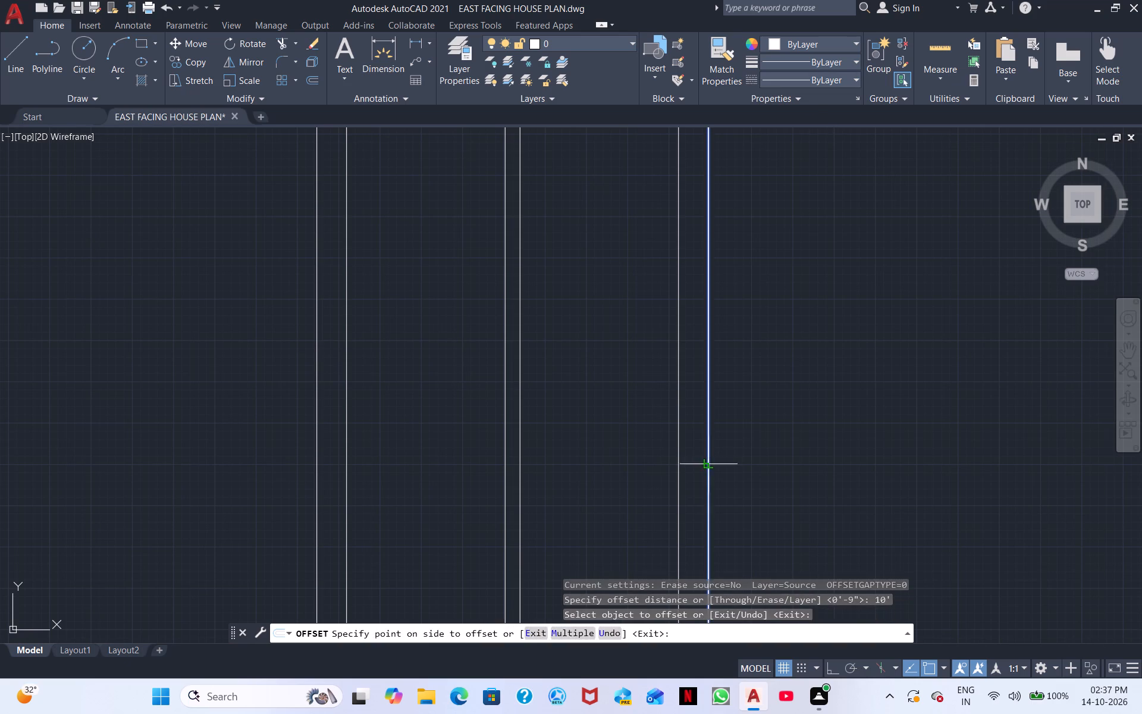
click(749, 465)
scroll(982, 398, down, 3)
middle_drag(1031, 406, 453, 433)
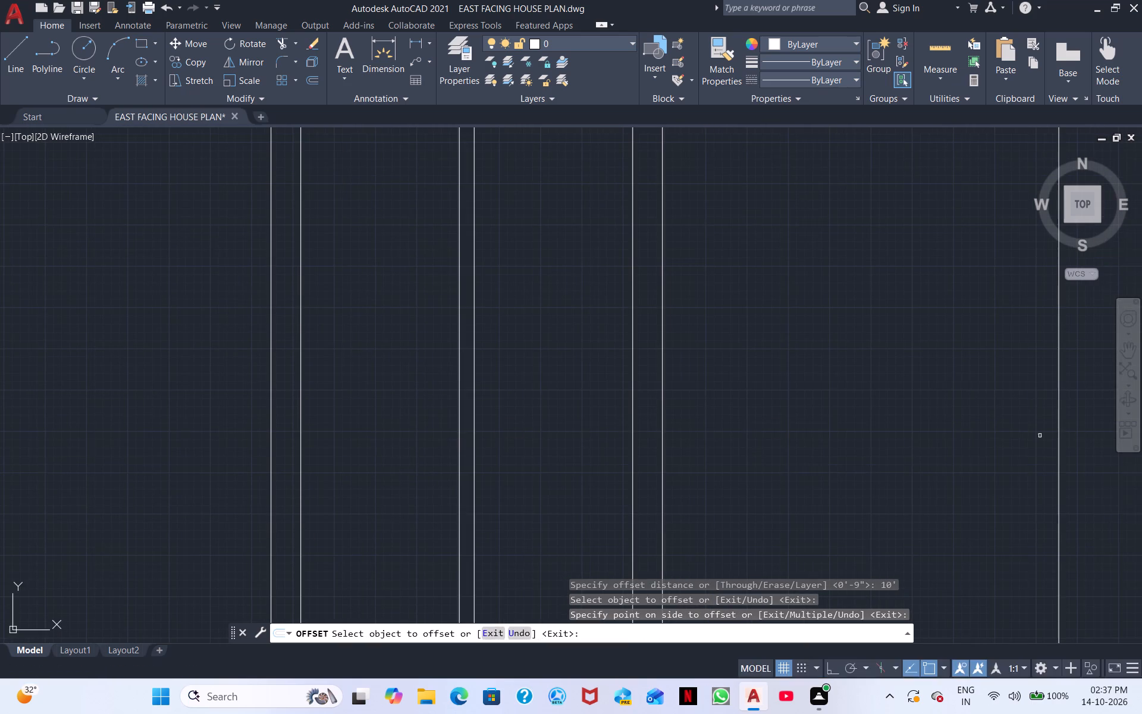
middle_drag(1133, 439, 750, 459)
middle_drag(1068, 458, 695, 471)
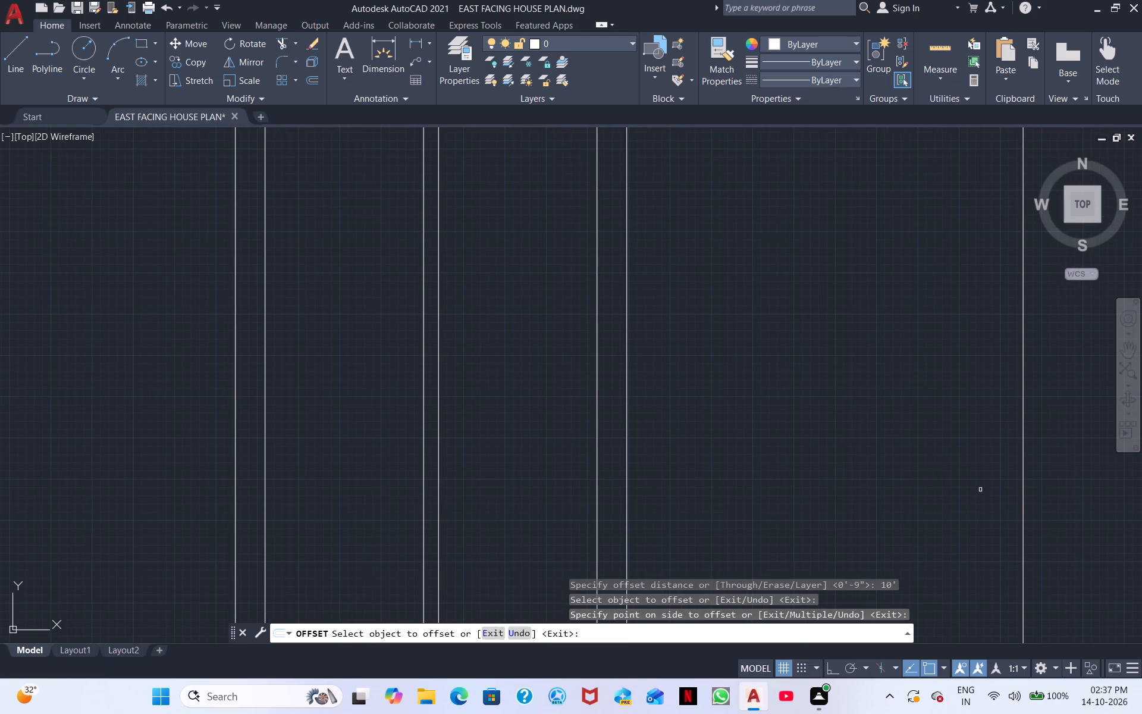
scroll(1025, 499, down, 1)
middle_drag(1025, 499, 647, 485)
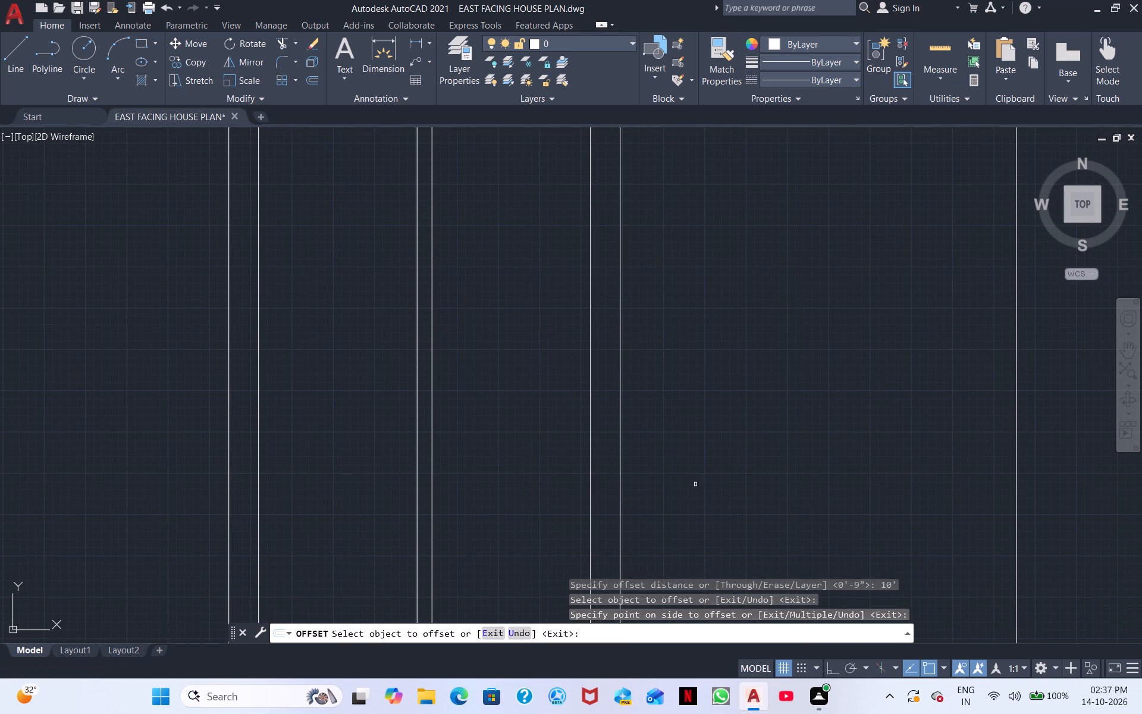
key(Escape)
Offset the vertical line at the far side of the second 10' space by 9" to the right.
middle_drag(903, 475, 505, 496)
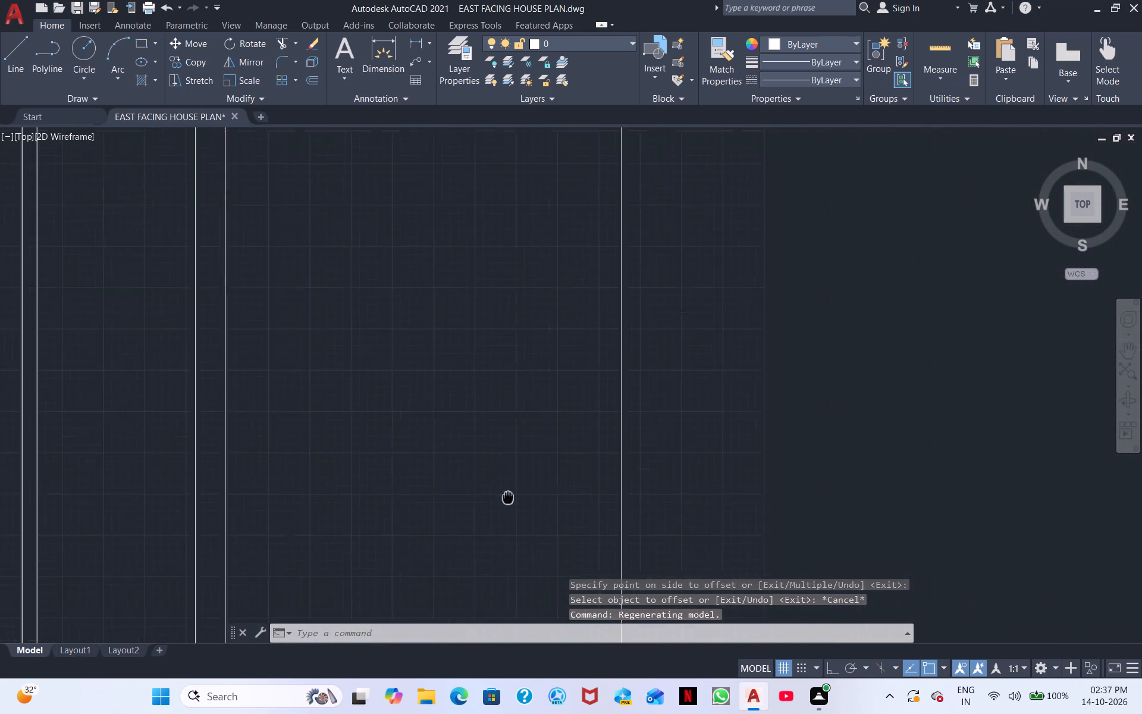
middle_drag(505, 496, 432, 422)
text(O)
key(space)
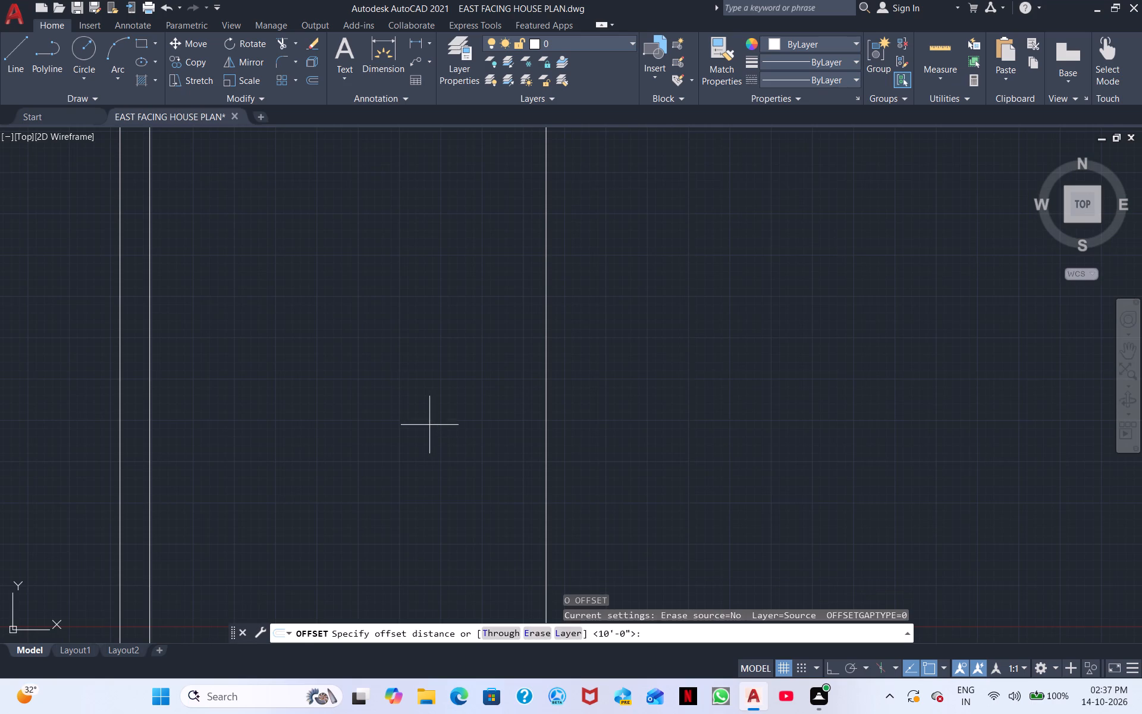
text(9")
key(Return)
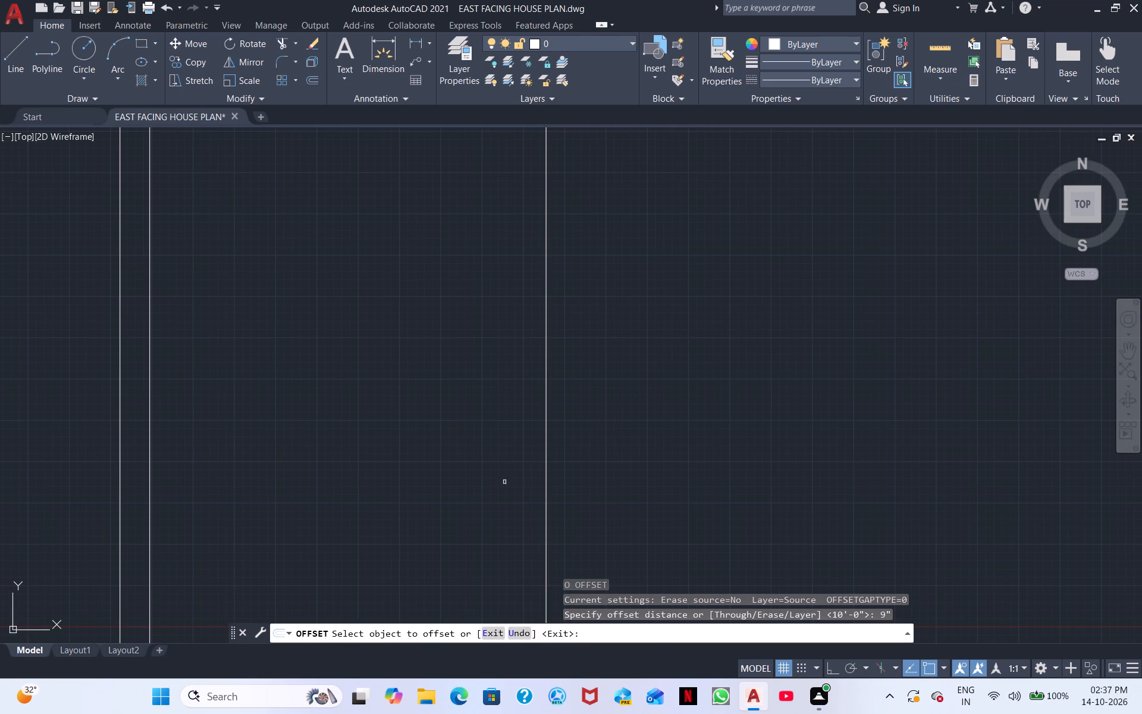
click(545, 462)
click(596, 453)
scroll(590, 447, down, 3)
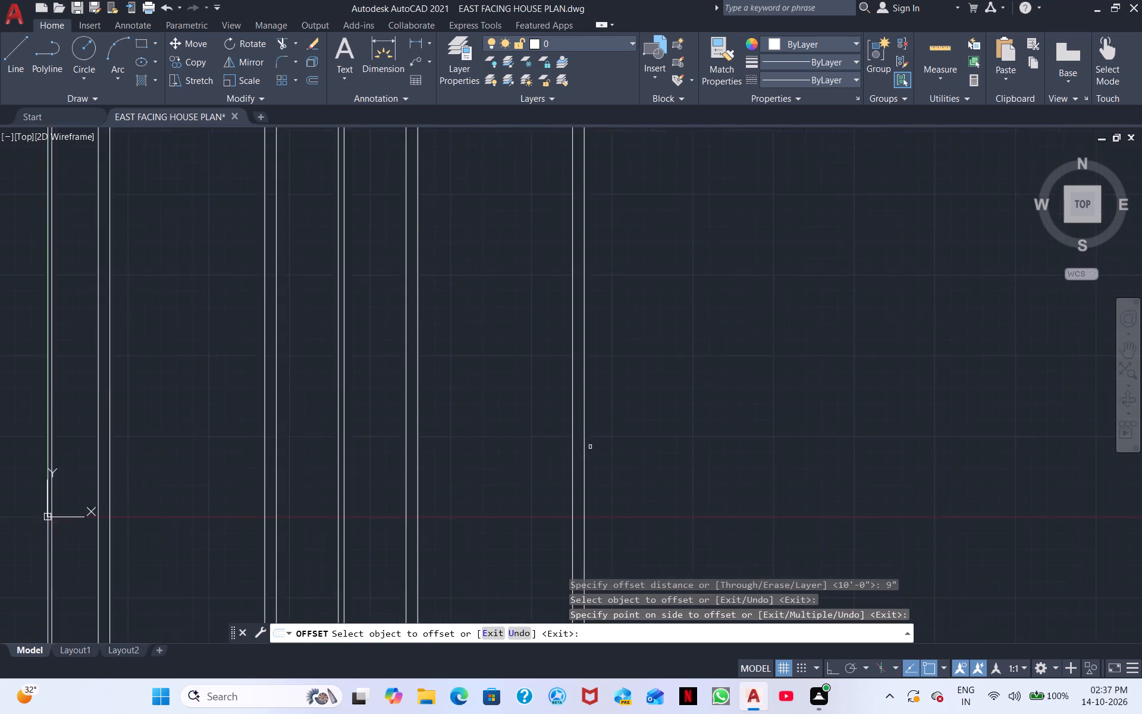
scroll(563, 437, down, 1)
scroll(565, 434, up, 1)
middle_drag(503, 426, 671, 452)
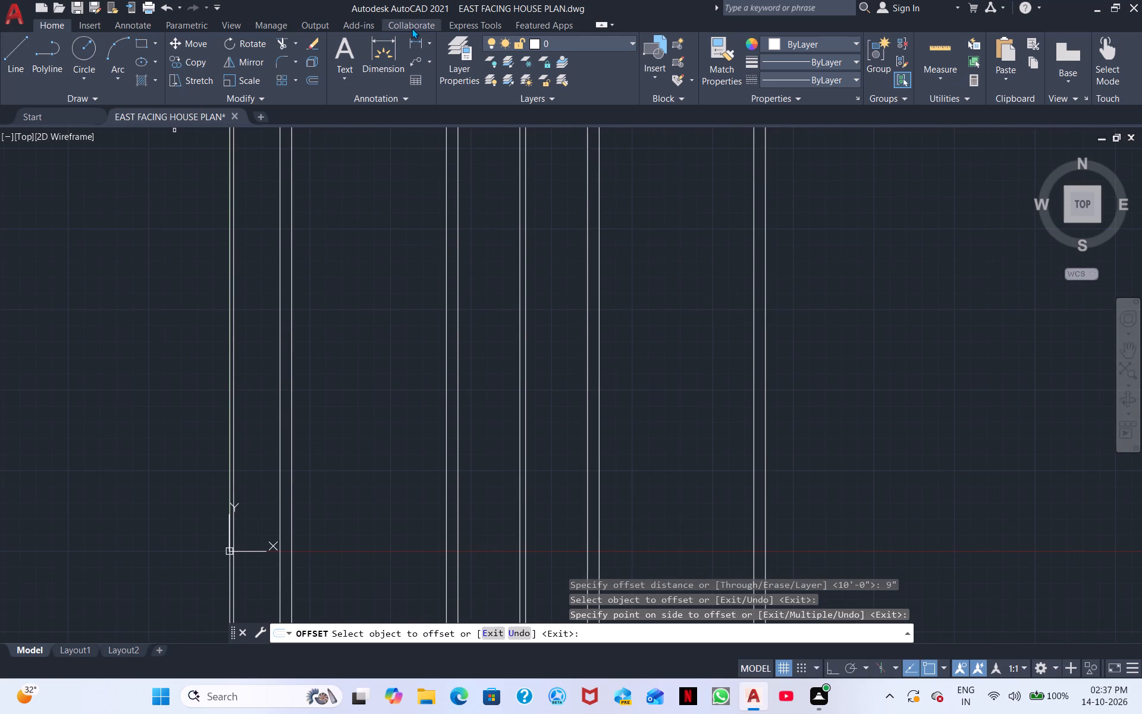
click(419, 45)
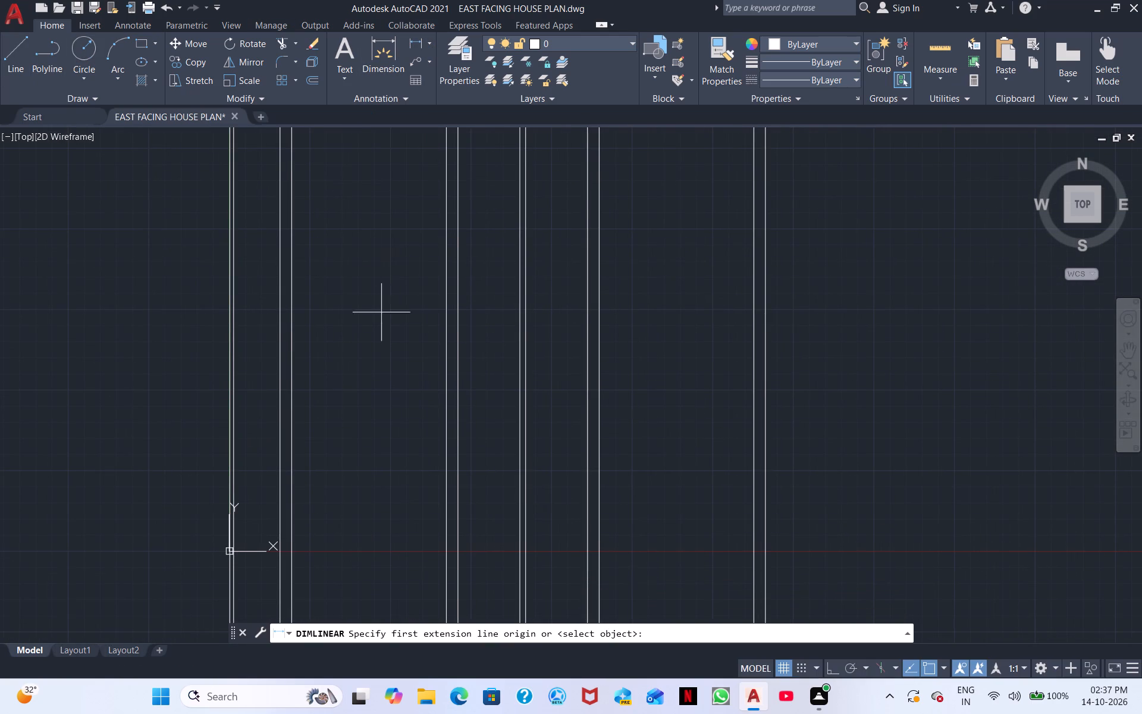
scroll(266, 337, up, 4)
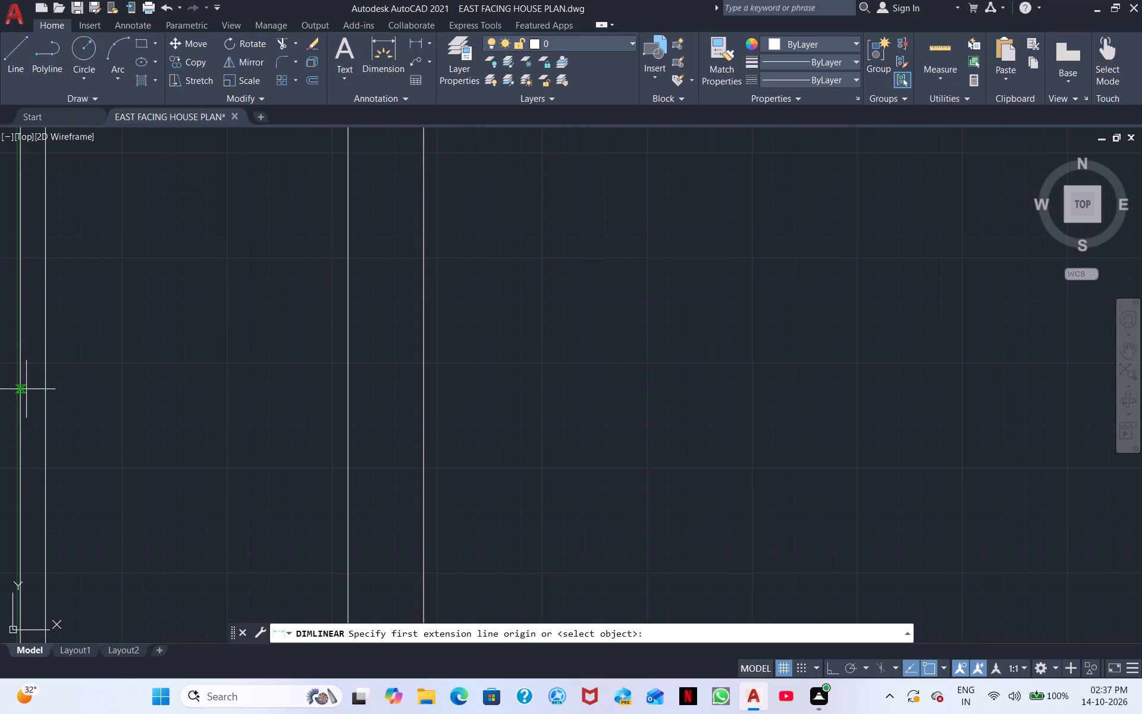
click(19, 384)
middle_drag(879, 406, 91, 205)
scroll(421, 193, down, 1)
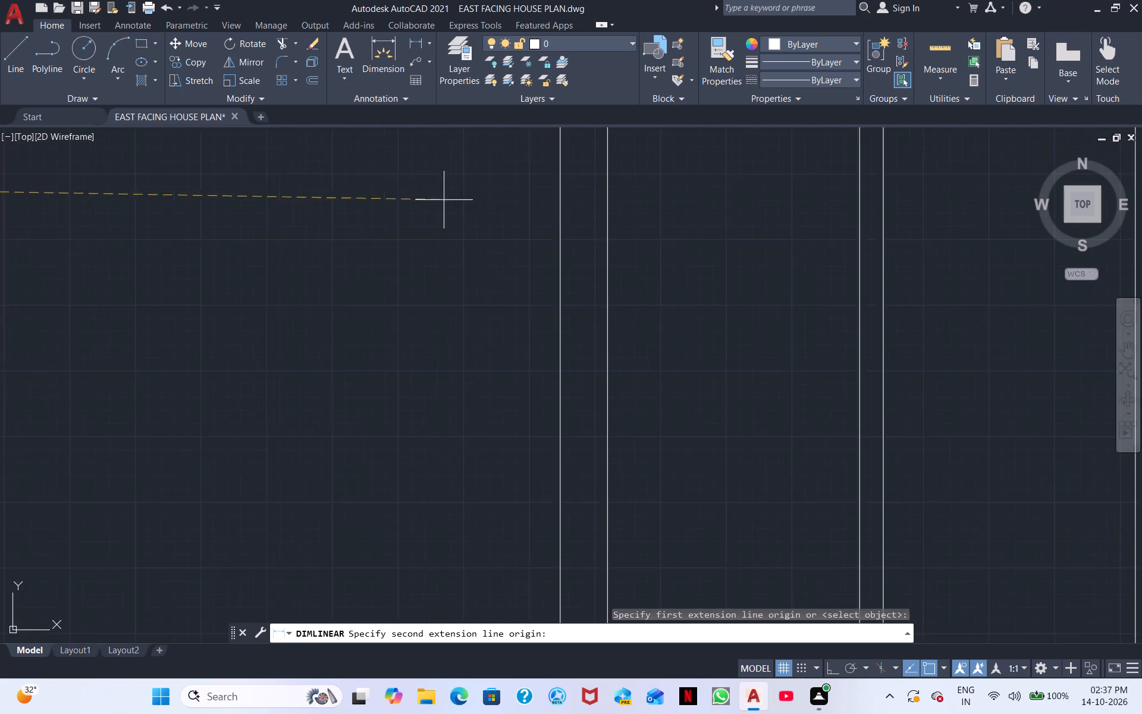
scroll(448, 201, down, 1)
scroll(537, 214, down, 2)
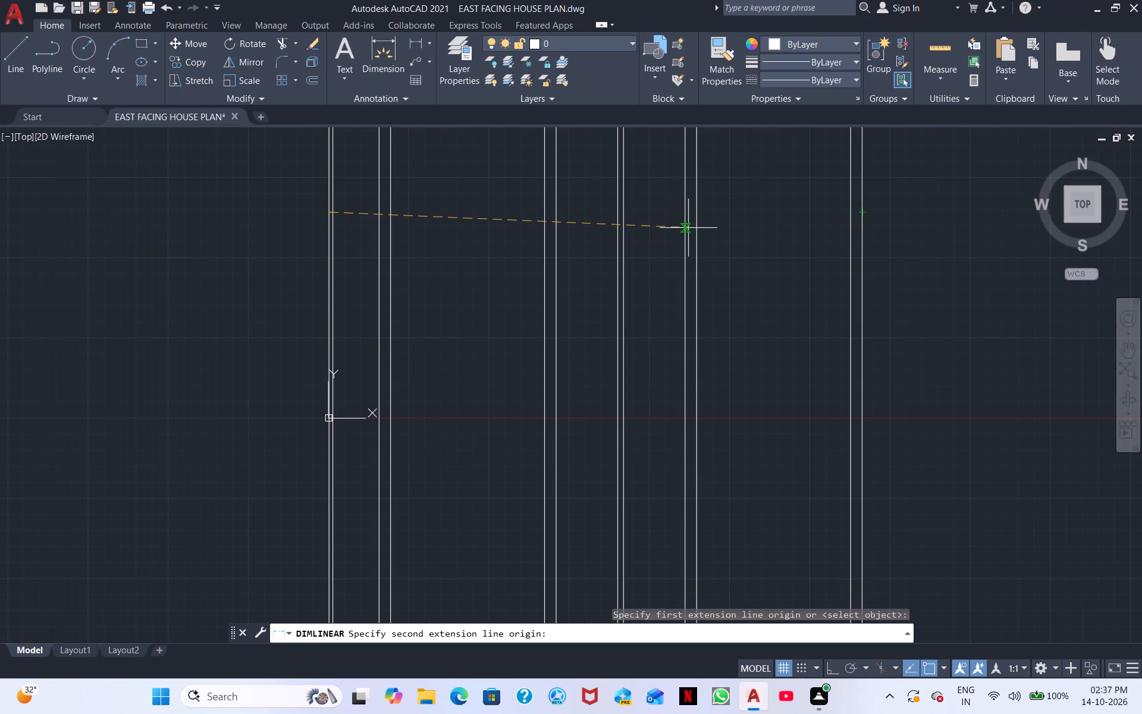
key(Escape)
Offset the outer line of the rightmost 9" pair 3' to the right.
middle_drag(779, 279, 632, 340)
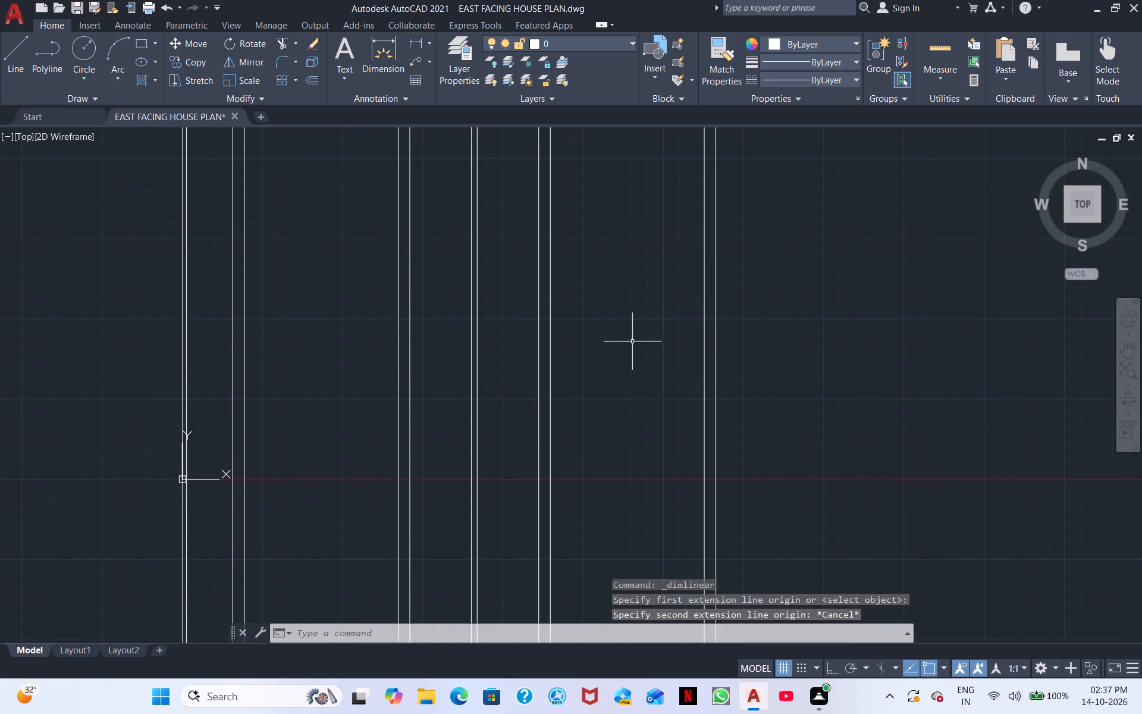
scroll(724, 353, up, 1)
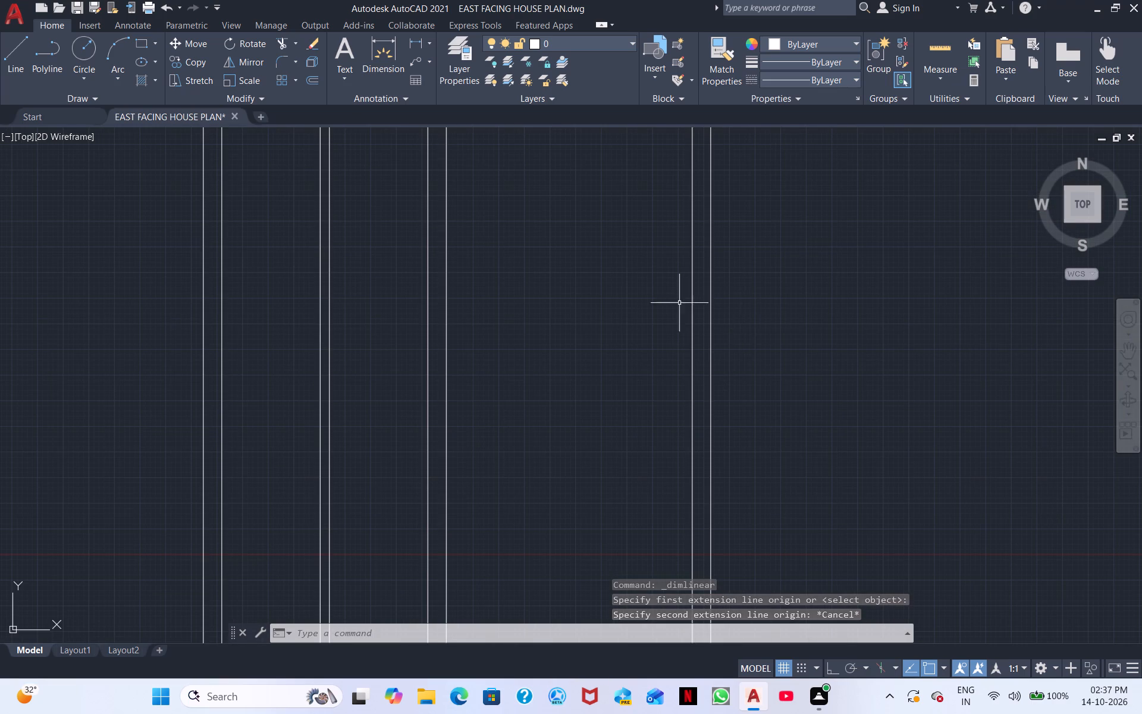
scroll(661, 323, down, 2)
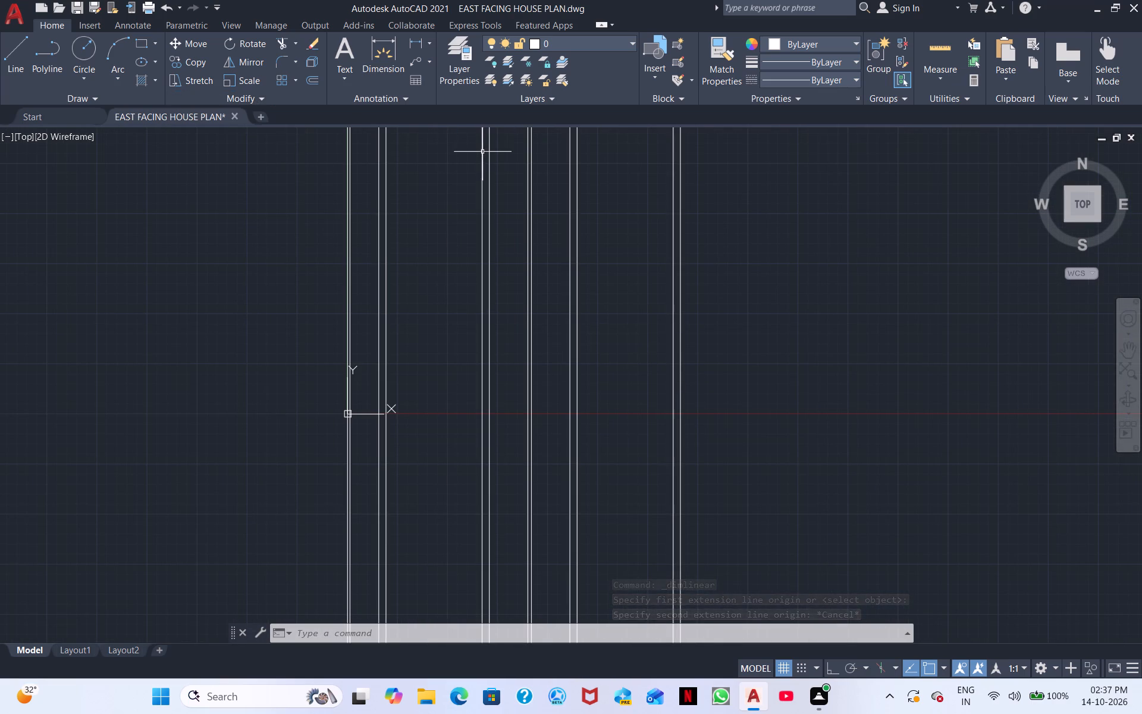
text(O)
key(space)
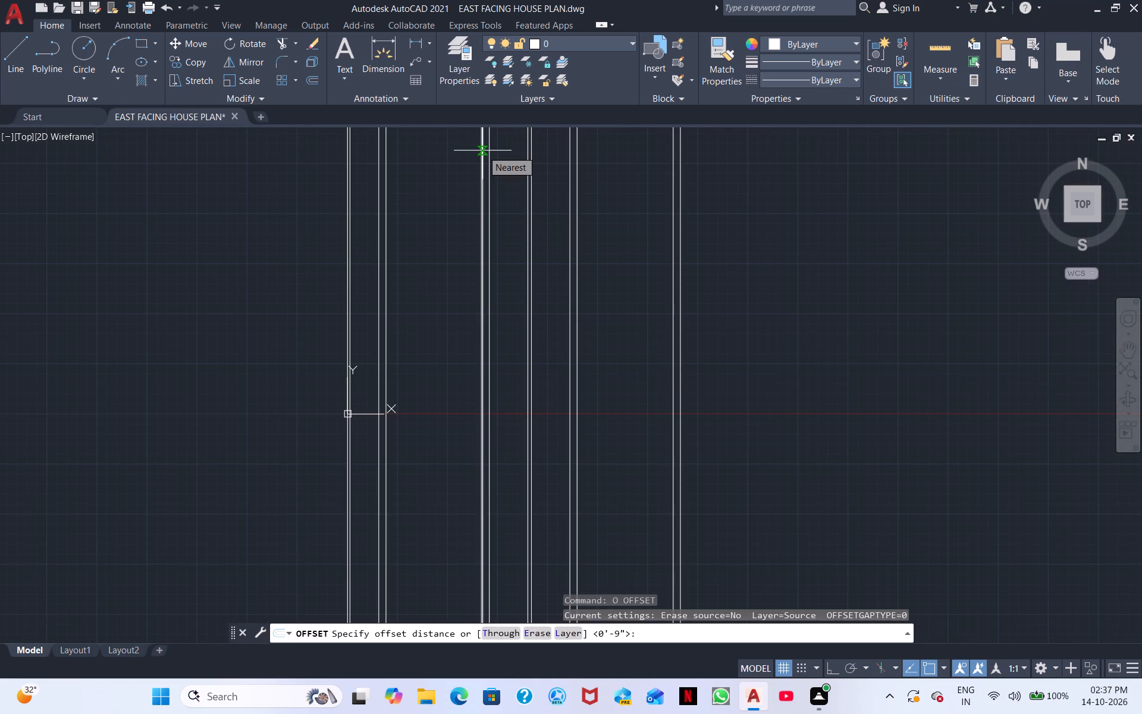
text(3')
key(Return)
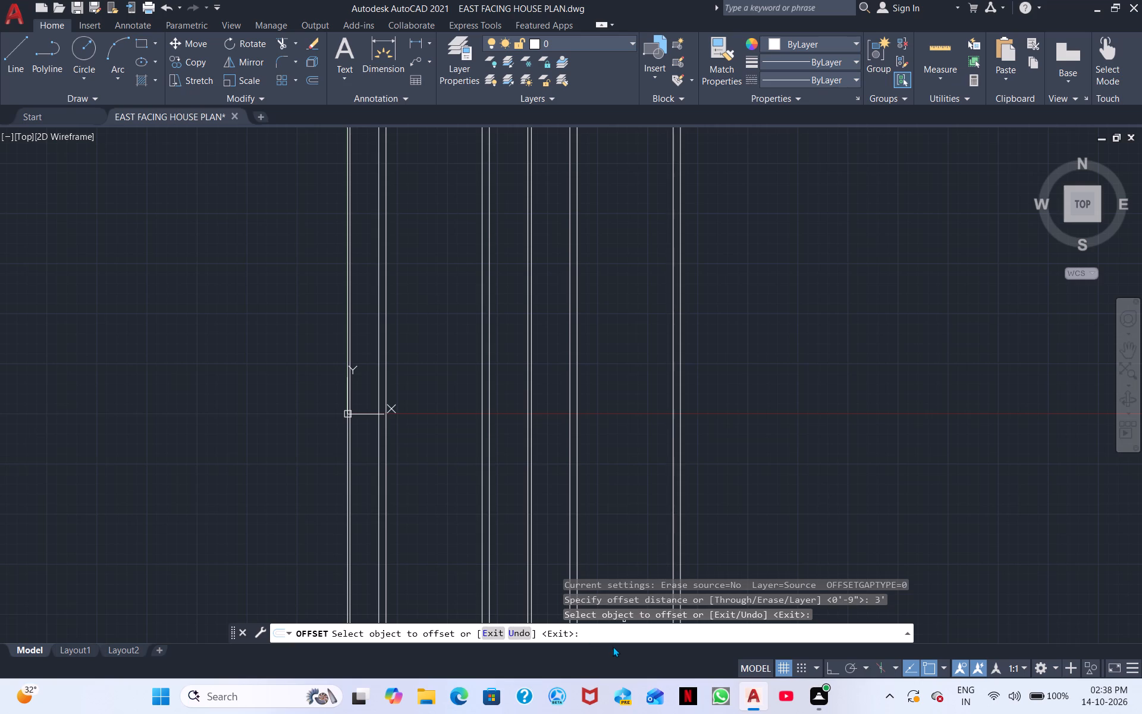
key(space)
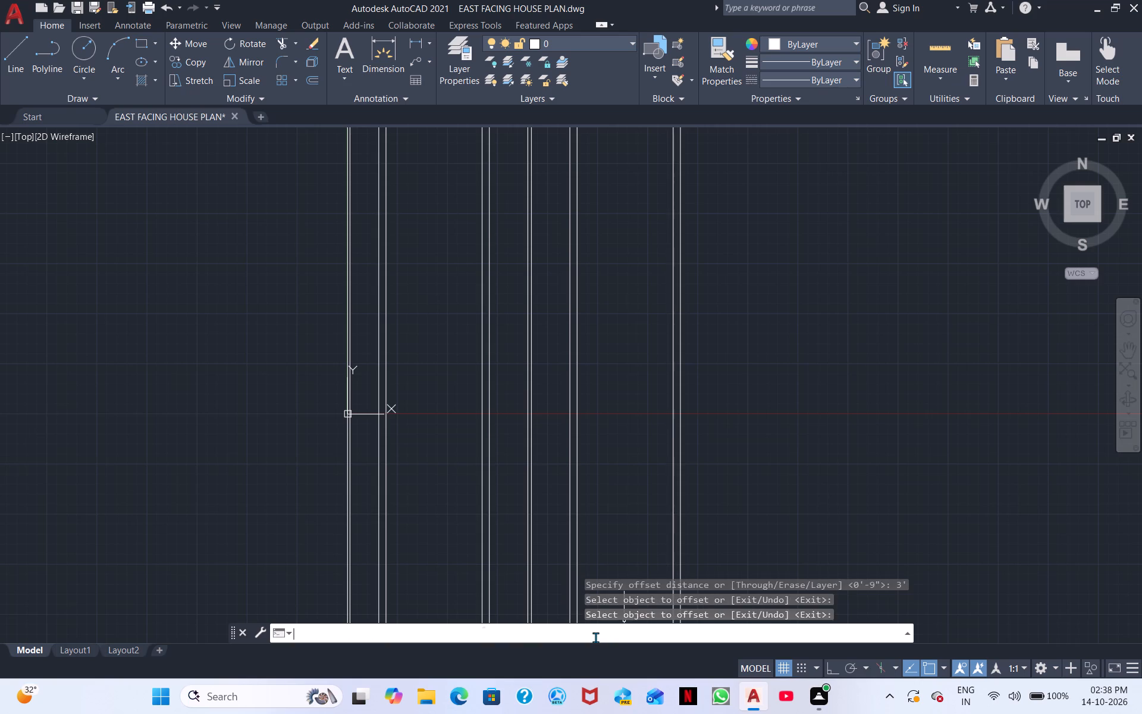
key(space)
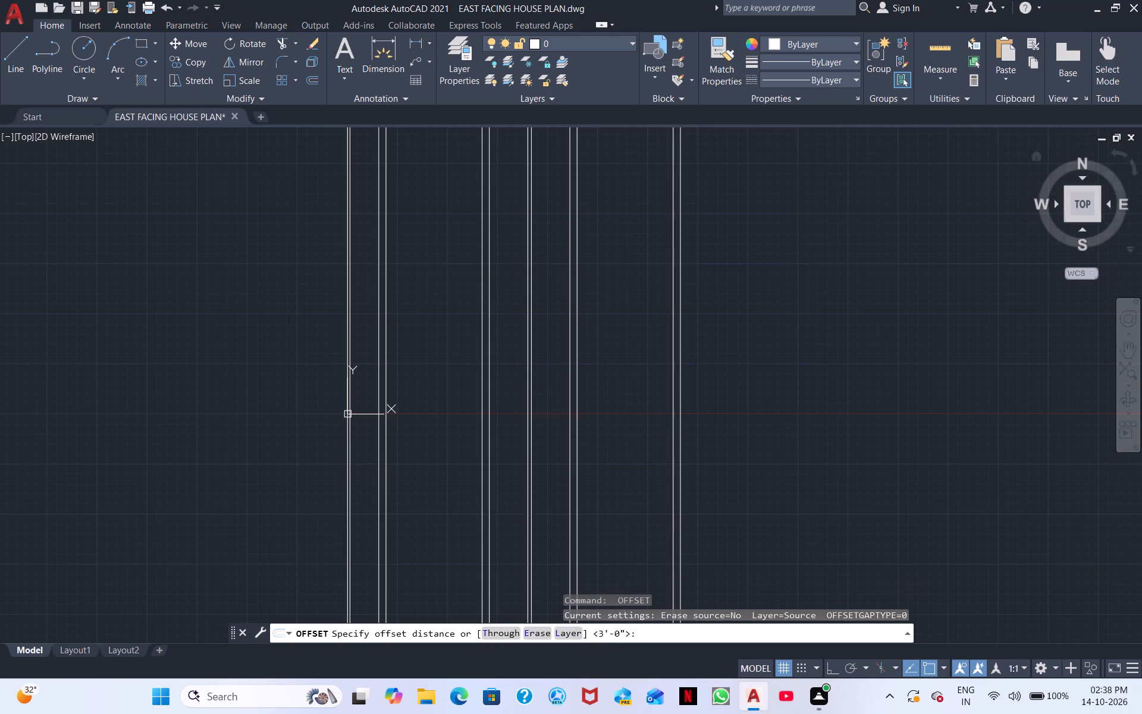
key(space)
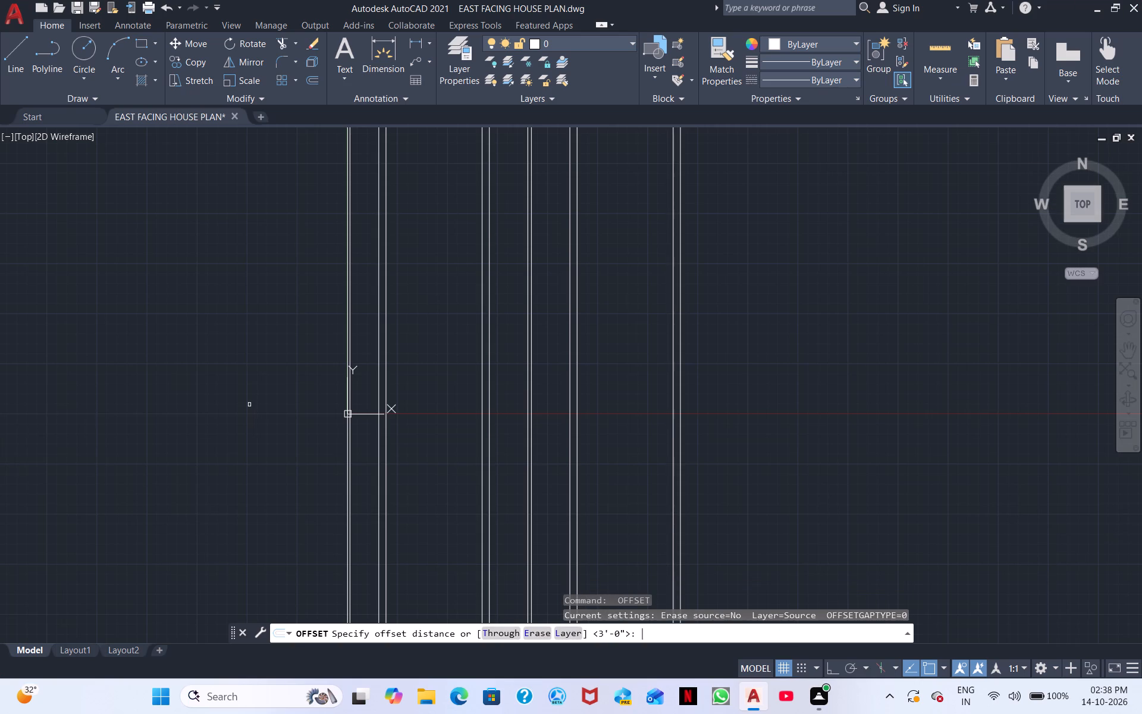
click(682, 522)
click(730, 524)
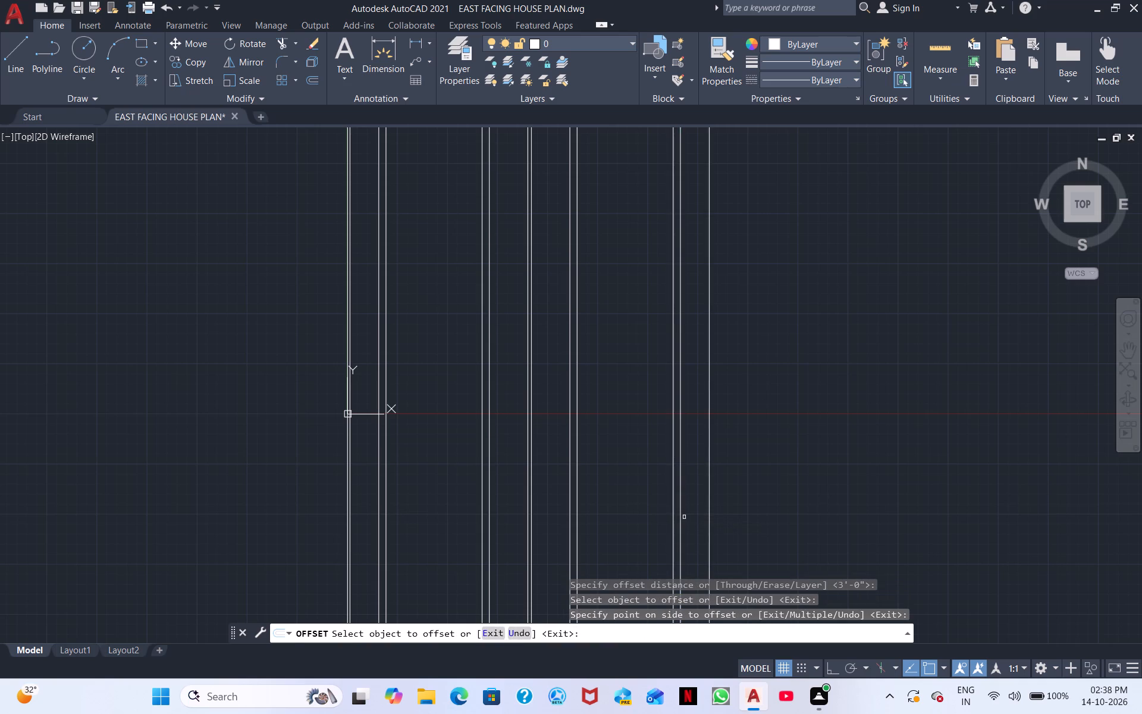
Offset the vertical line at the far side of the 3' space by 4.5" to the right.
key(space)
key(space)
text(4.5")
key(Return)
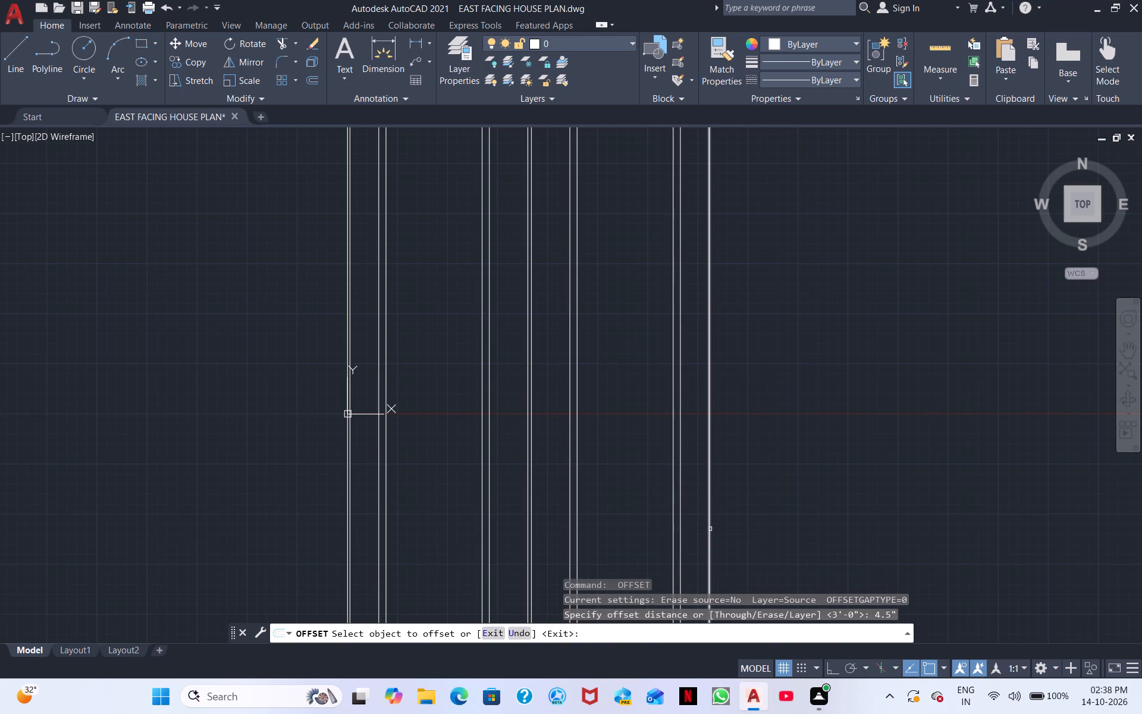
click(710, 531)
click(730, 535)
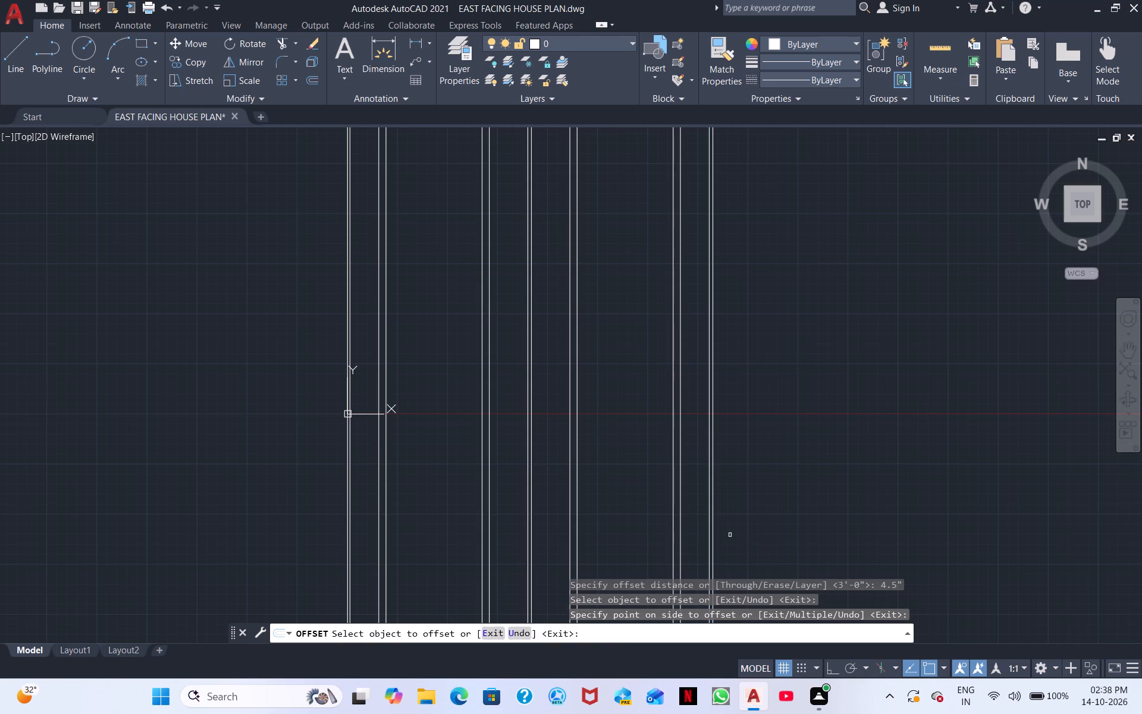
With Ortho on, measure the overall width between the two outermost vertical lines using a linear dimension, without placing it.
click(410, 39)
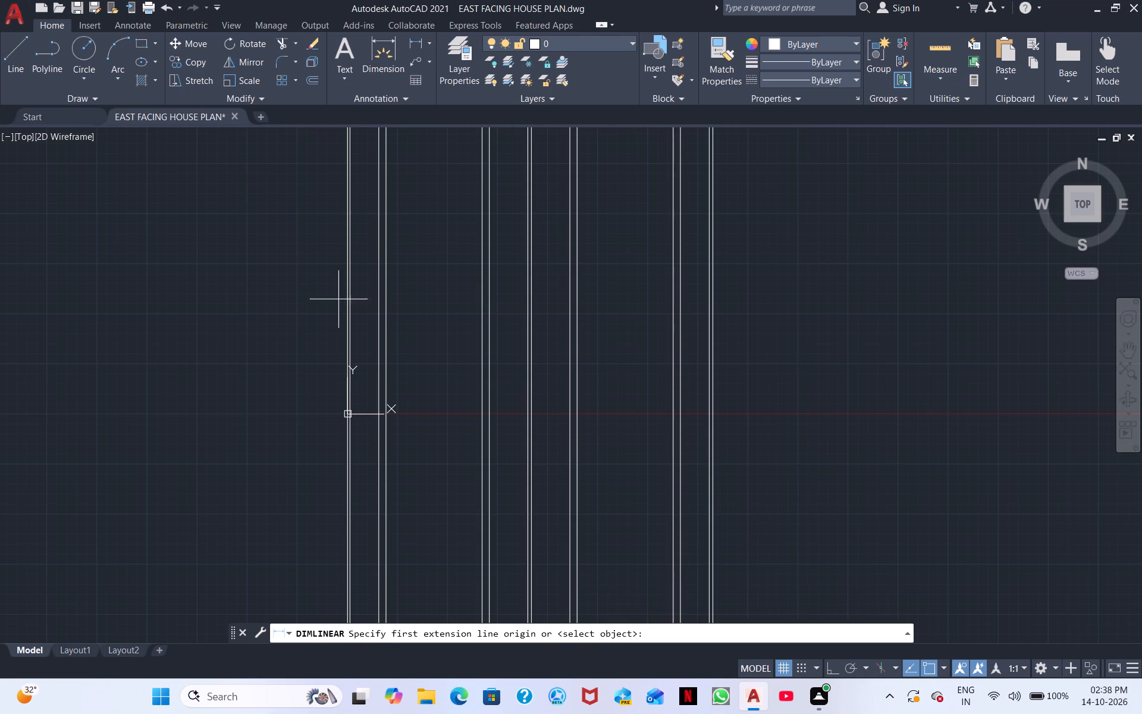
scroll(236, 449, up, 3)
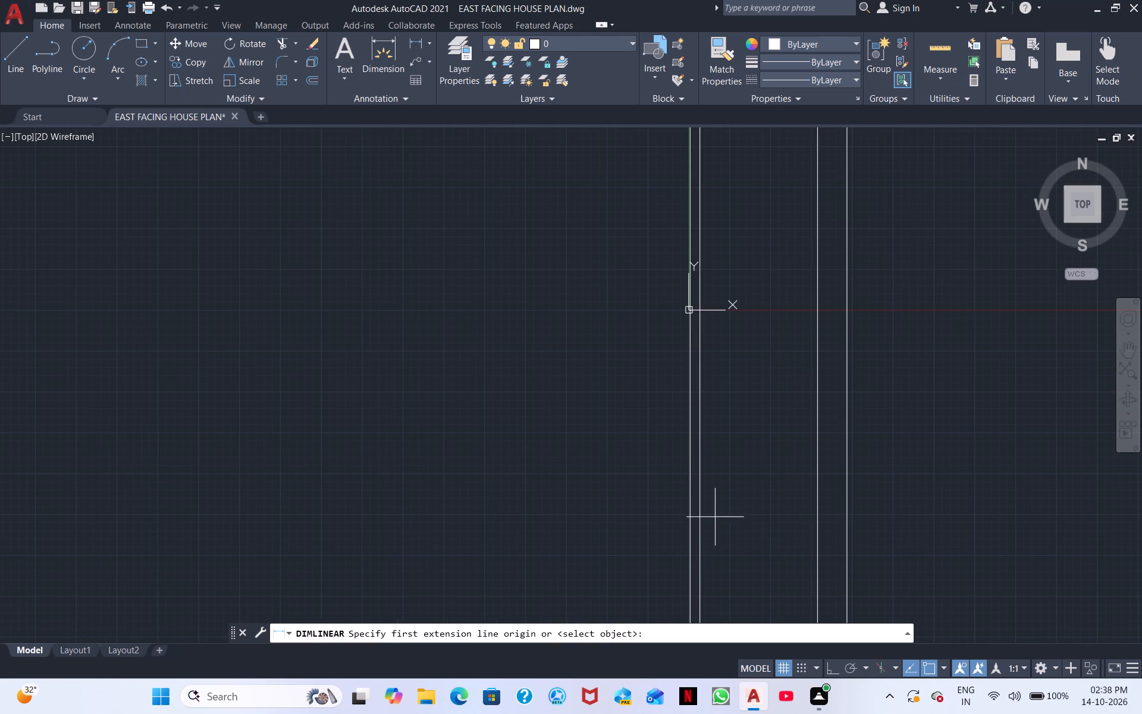
click(689, 526)
middle_drag(731, 516, 0, 285)
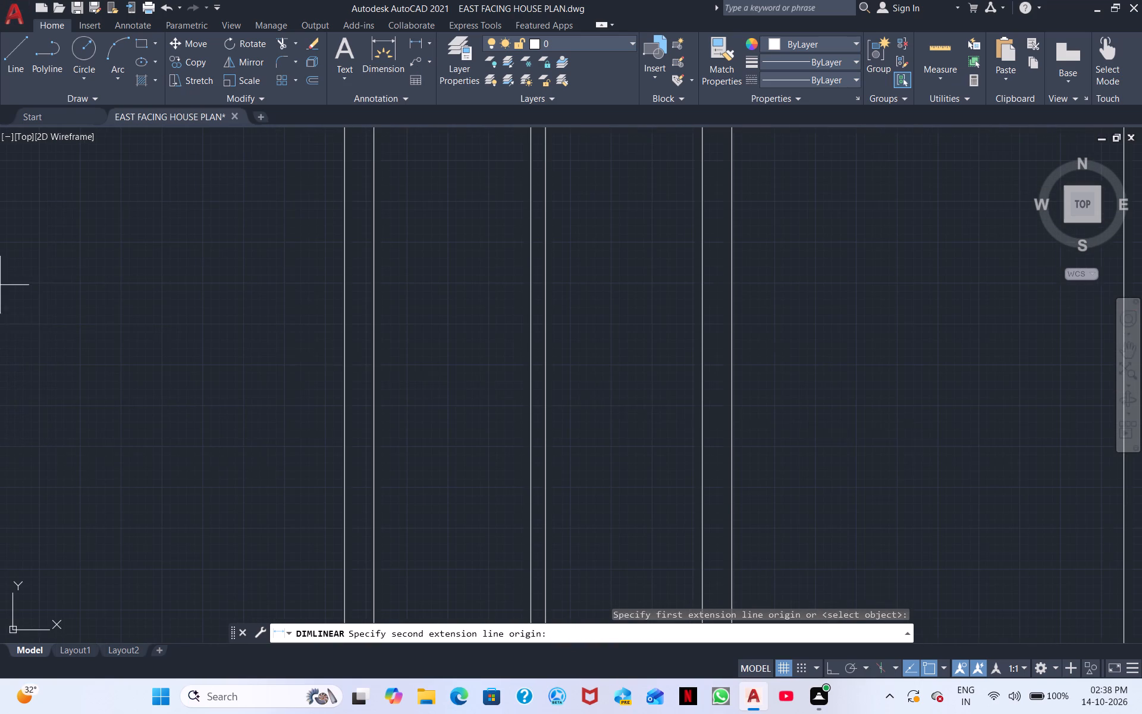
click(835, 666)
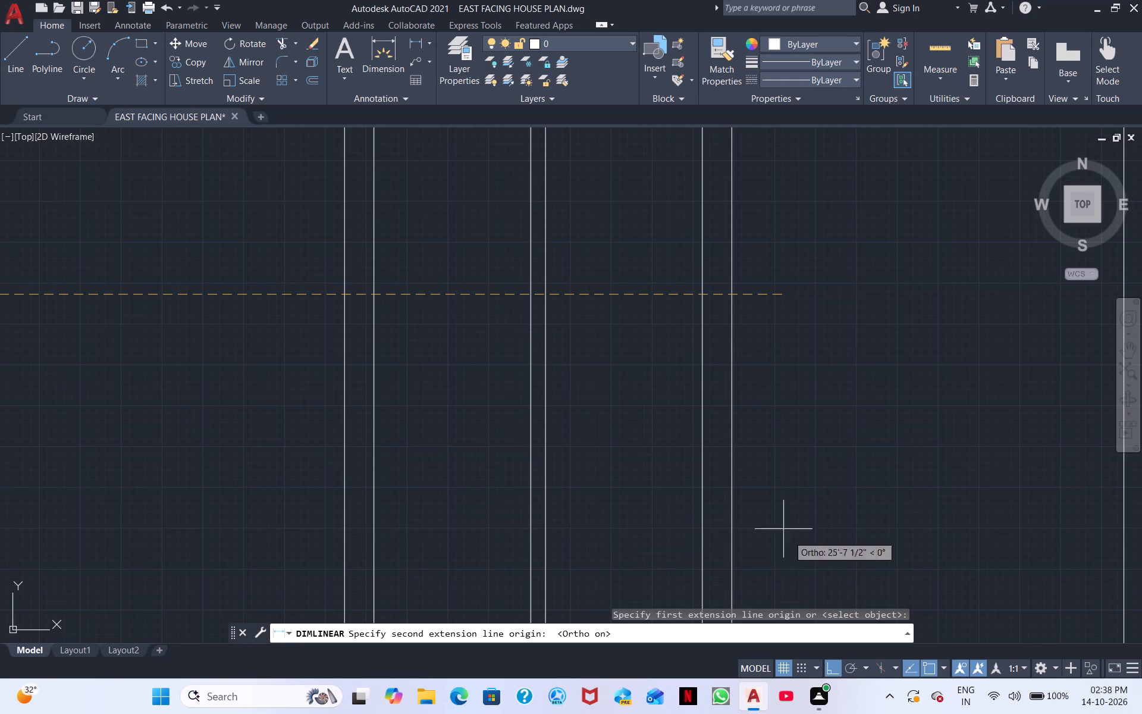
scroll(760, 315, down, 2)
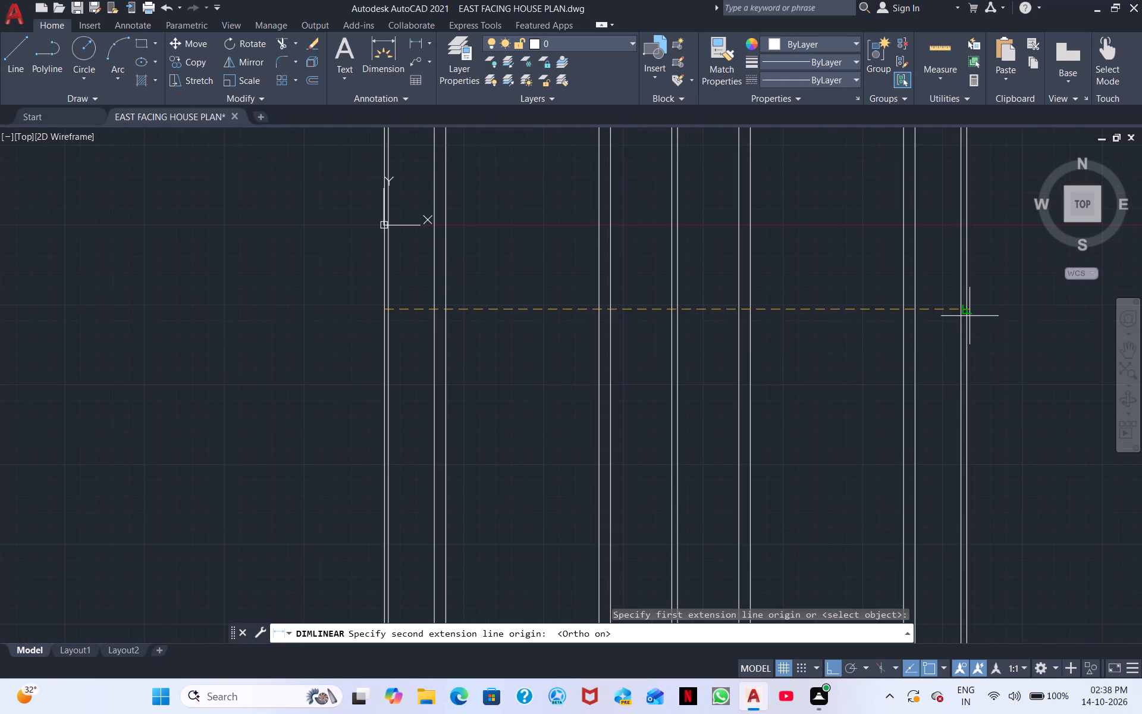
scroll(967, 310, up, 3)
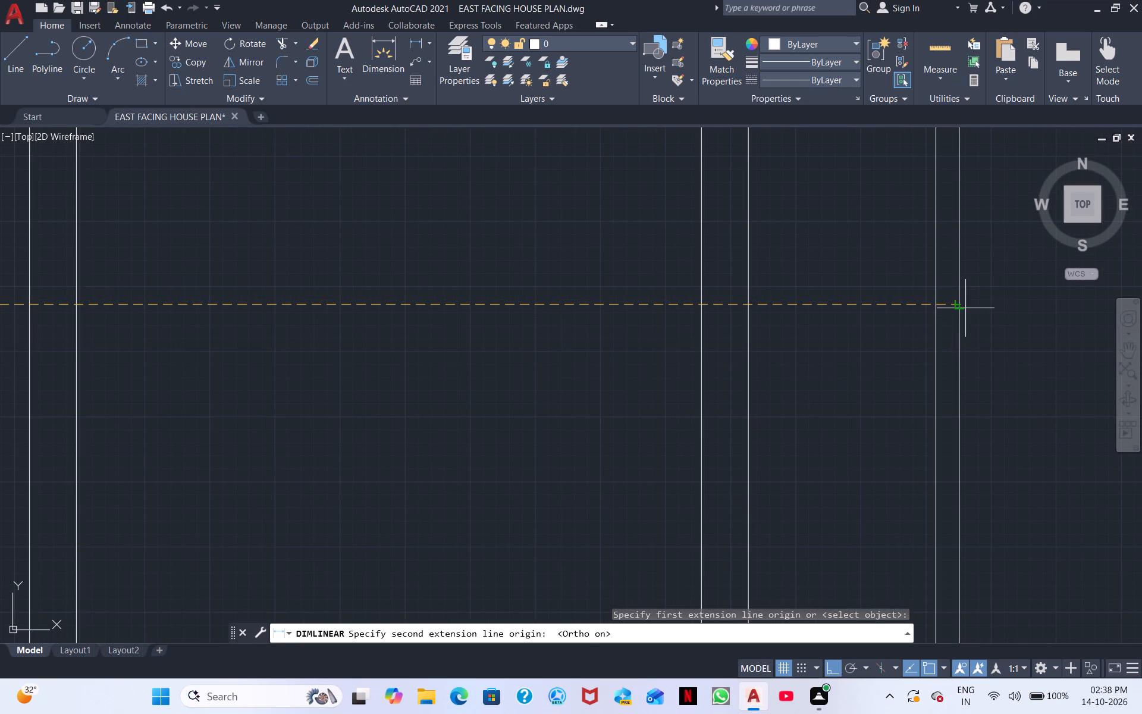
click(963, 306)
scroll(564, 380, down, 2)
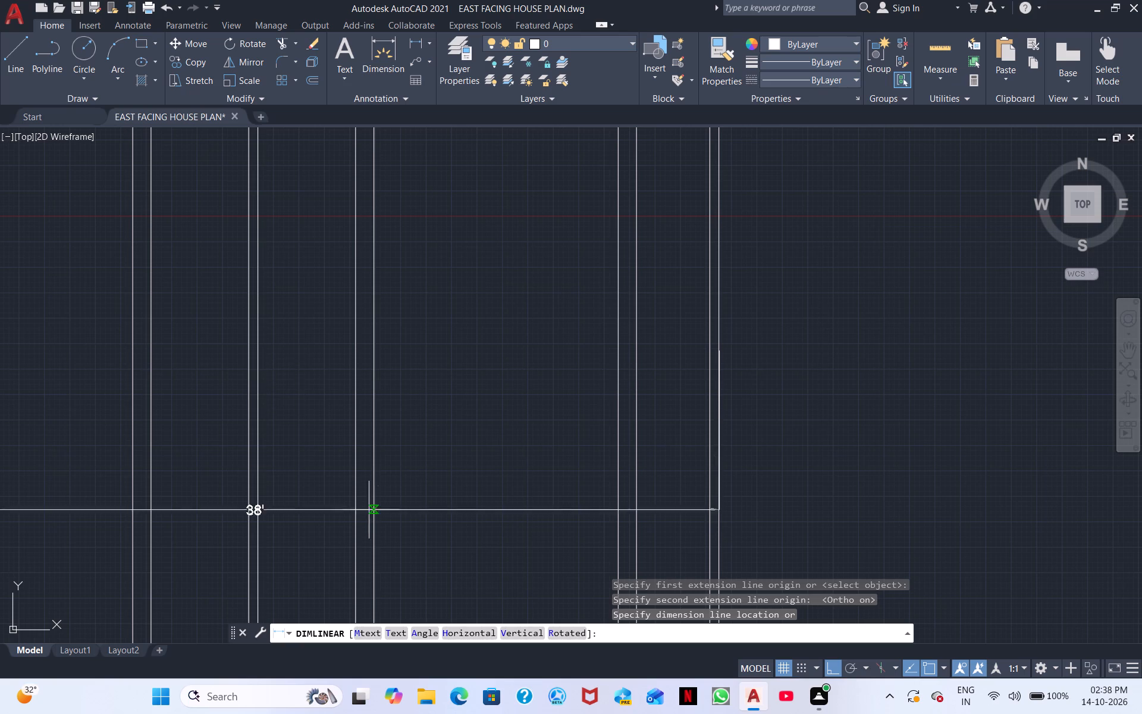
key(Escape)
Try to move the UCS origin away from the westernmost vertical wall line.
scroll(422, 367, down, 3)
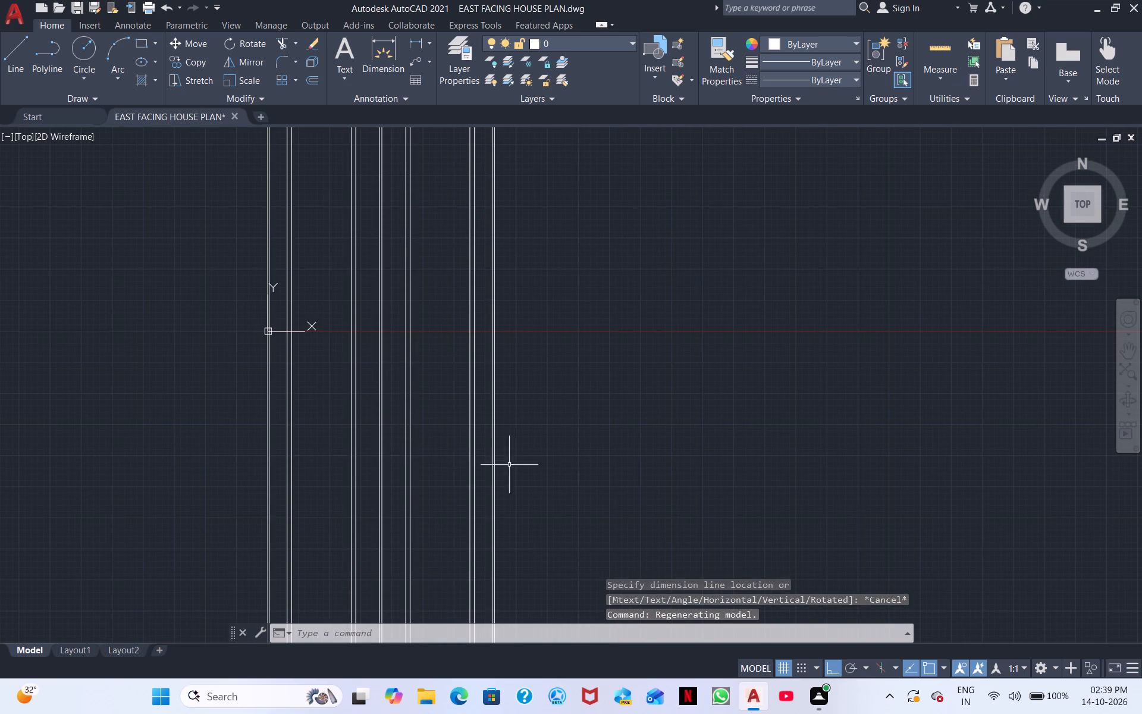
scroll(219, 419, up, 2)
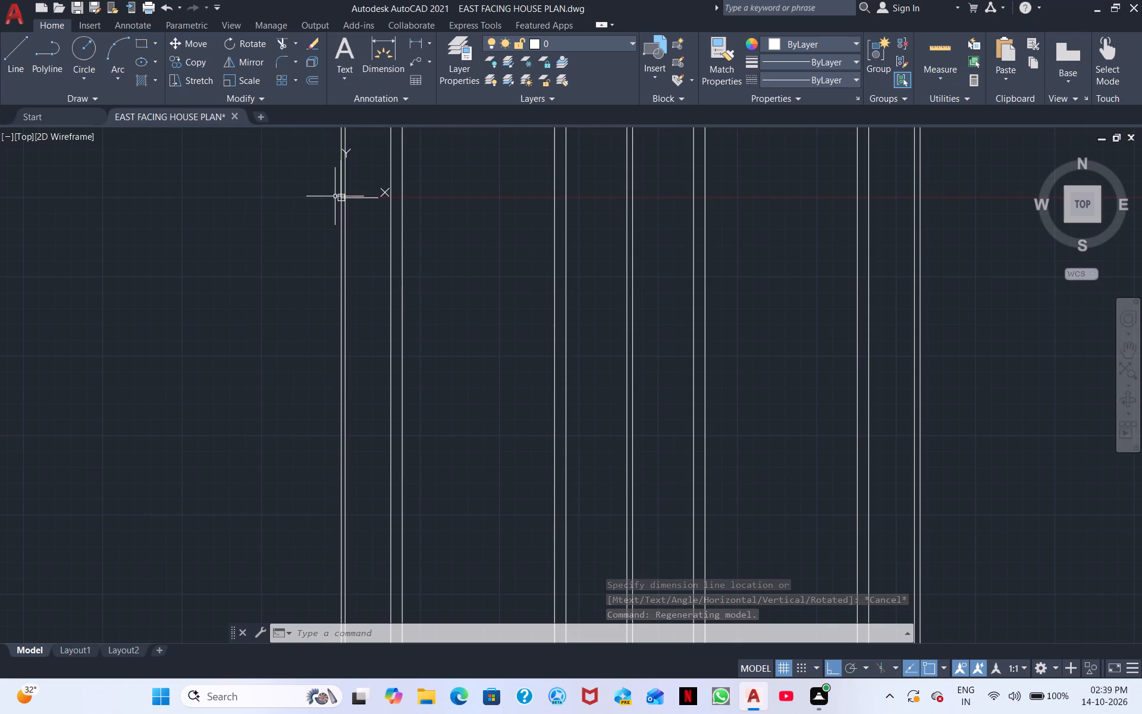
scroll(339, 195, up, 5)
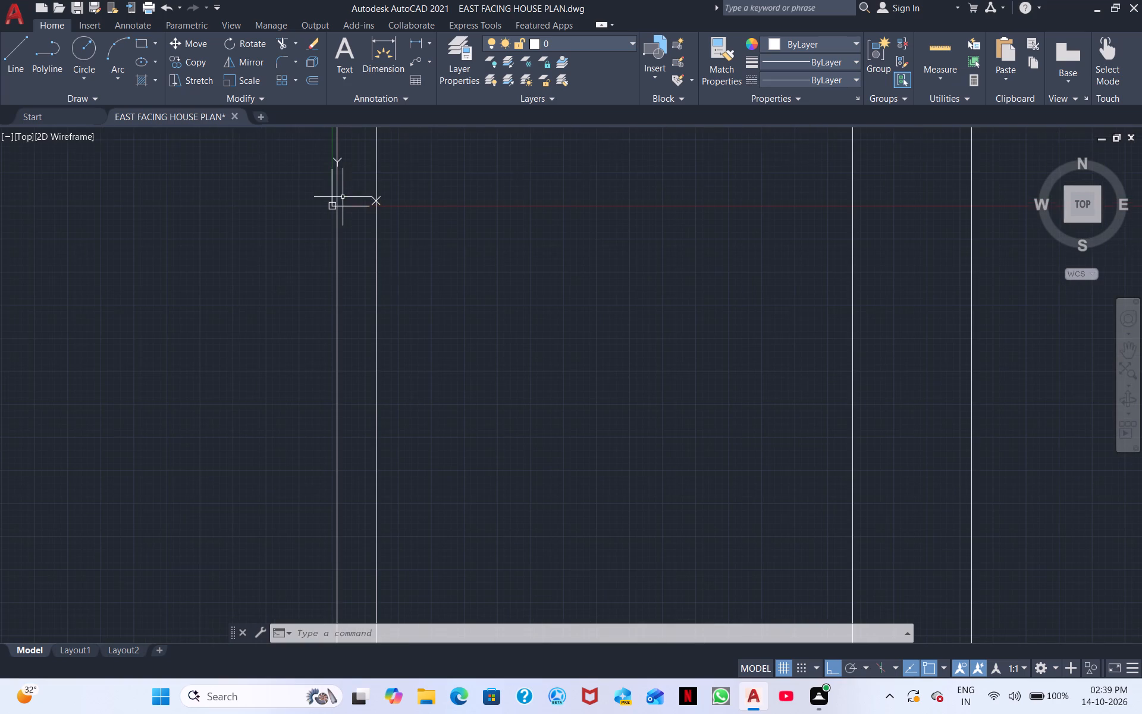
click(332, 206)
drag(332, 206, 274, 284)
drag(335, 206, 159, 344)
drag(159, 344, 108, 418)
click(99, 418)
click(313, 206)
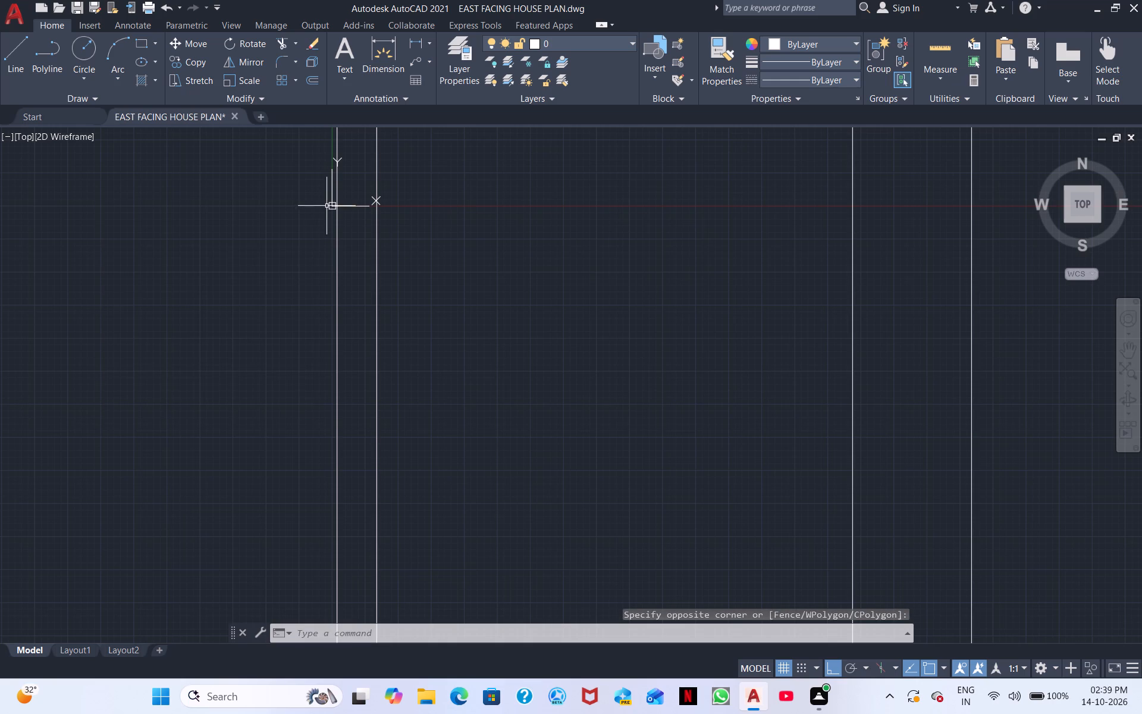
Move the UCS origin down and off the wall lines, to a point just west of the first vertical line.
double_click(330, 206)
drag(330, 206, 118, 459)
click(118, 459)
drag(118, 459, 0, 463)
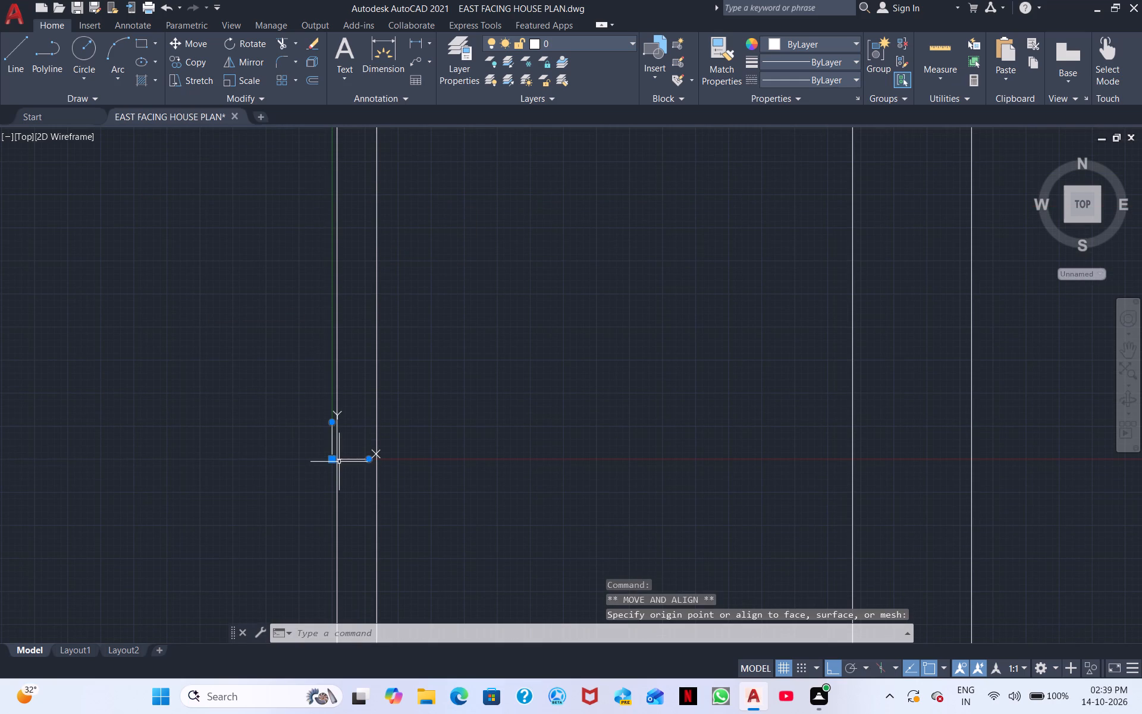
click(332, 458)
drag(330, 458, 109, 493)
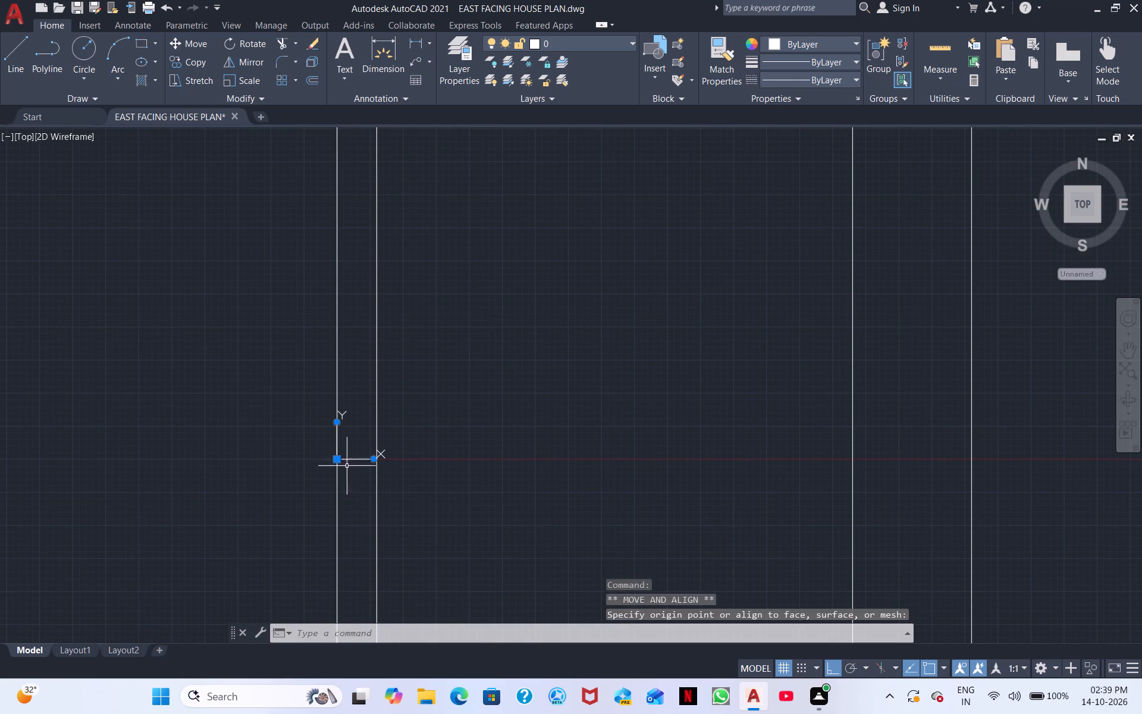
drag(338, 462, 159, 481)
scroll(271, 447, up, 4)
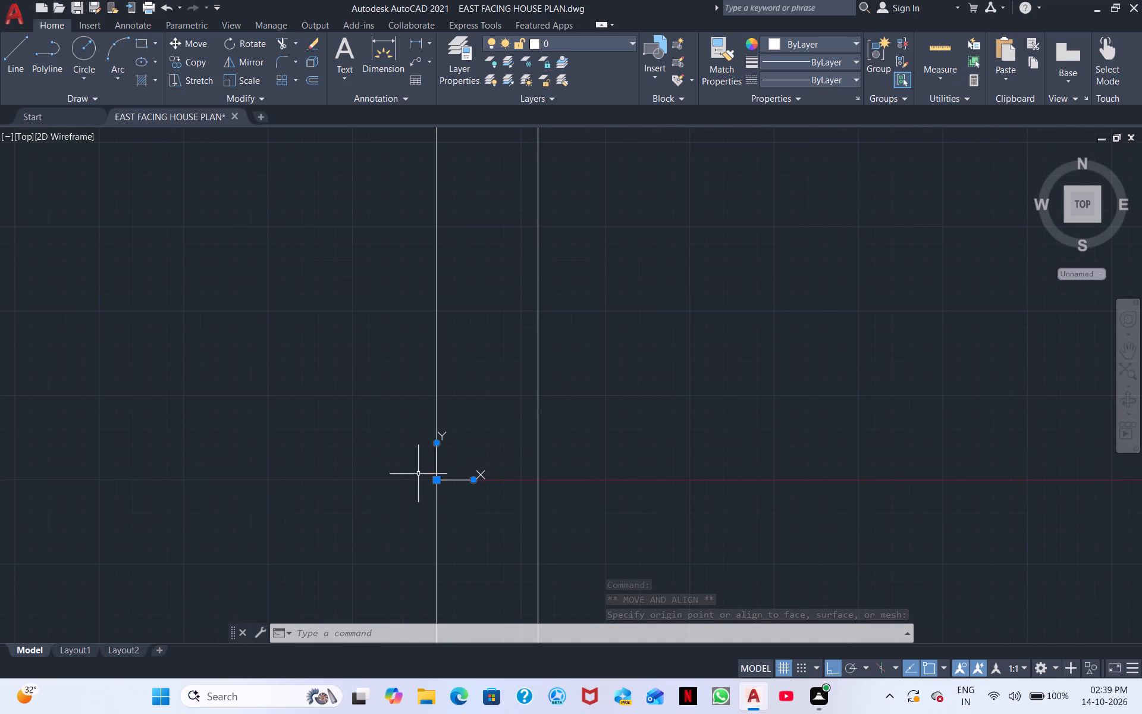
click(441, 481)
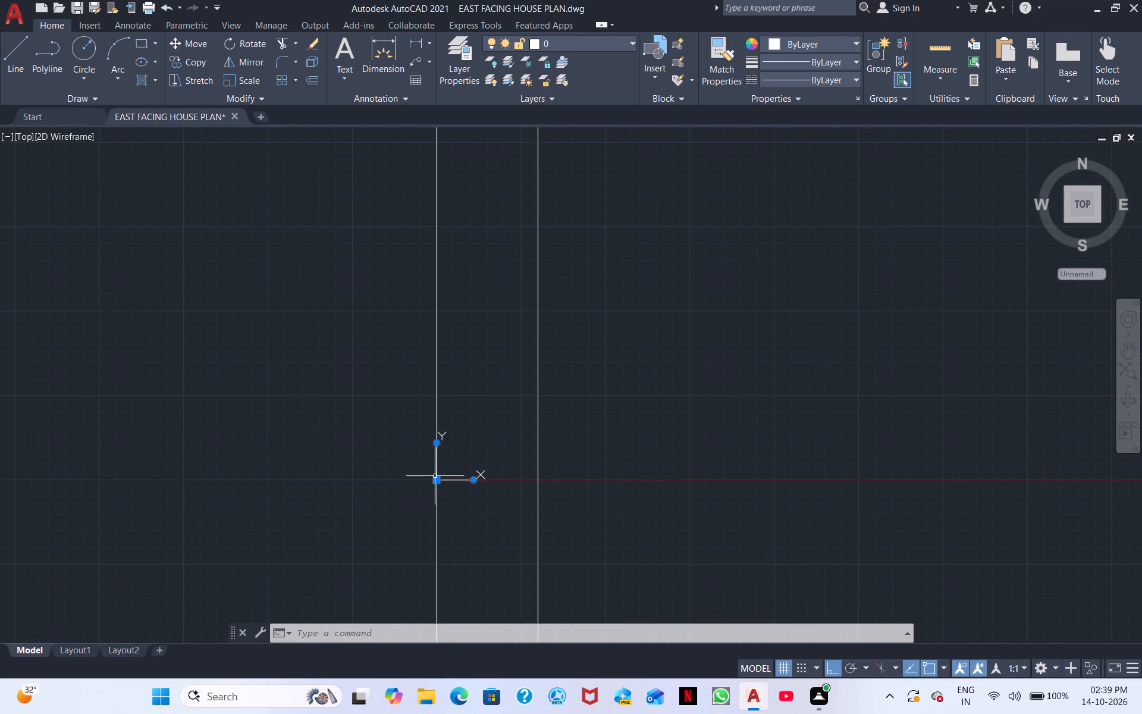
click(437, 481)
drag(437, 481, 0, 501)
click(0, 497)
Draw one horizontal construction line across all the vertical lines, above the UCS origin.
scroll(200, 438, down, 2)
middle_drag(386, 428, 239, 562)
scroll(251, 509, down, 2)
scroll(331, 487, down, 2)
scroll(472, 486, up, 2)
middle_drag(489, 484, 371, 487)
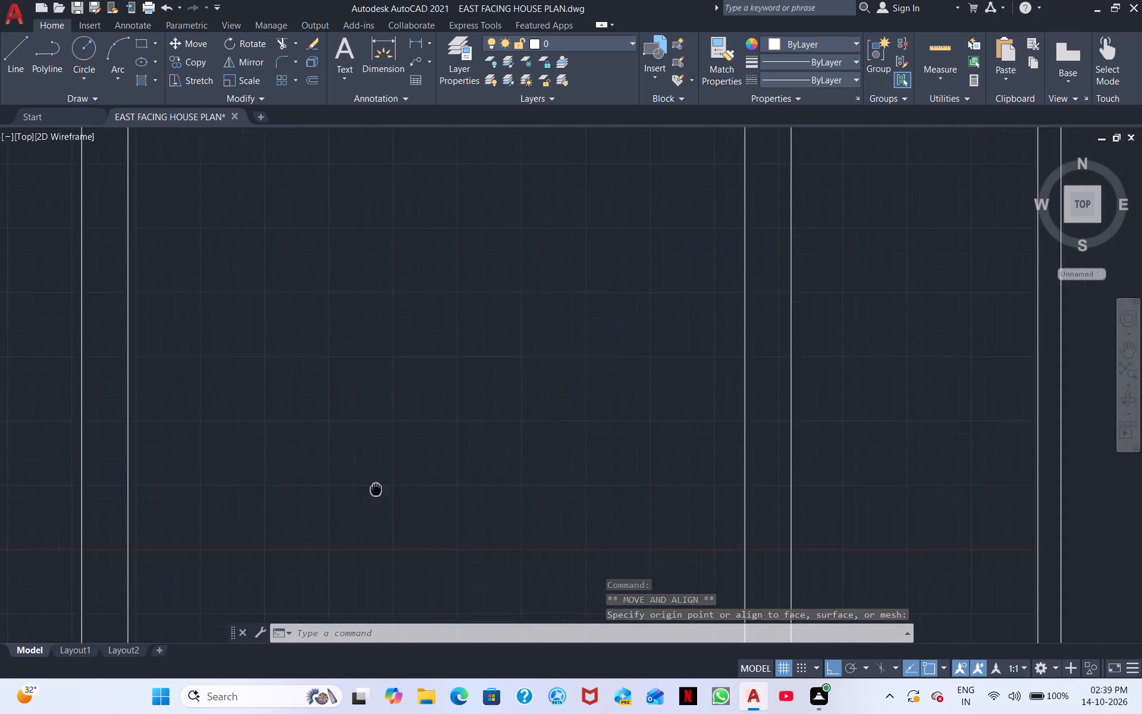
middle_drag(371, 487, 324, 453)
scroll(321, 450, down, 3)
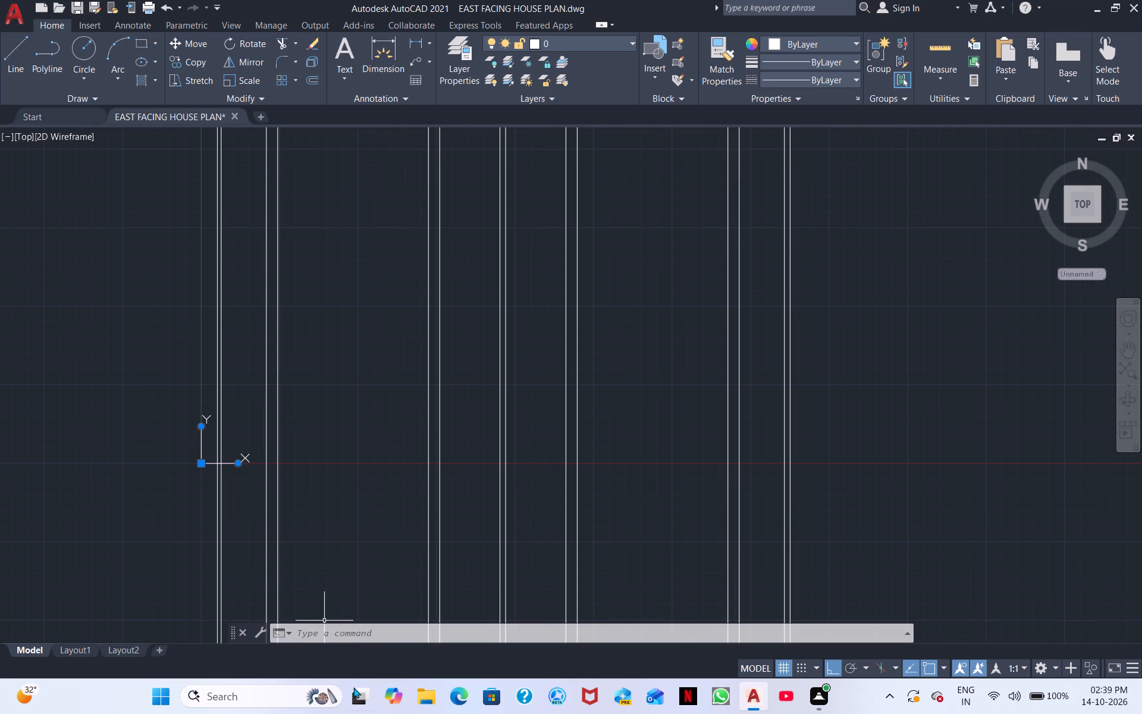
click(338, 634)
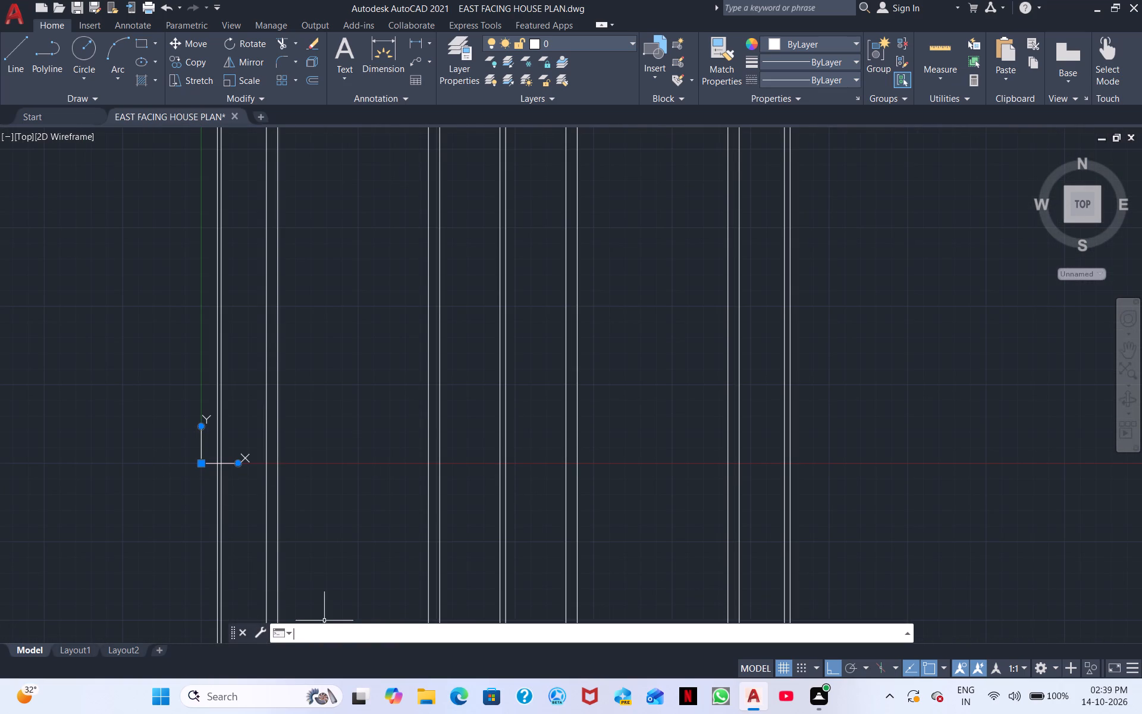
text(XL)
key(space)
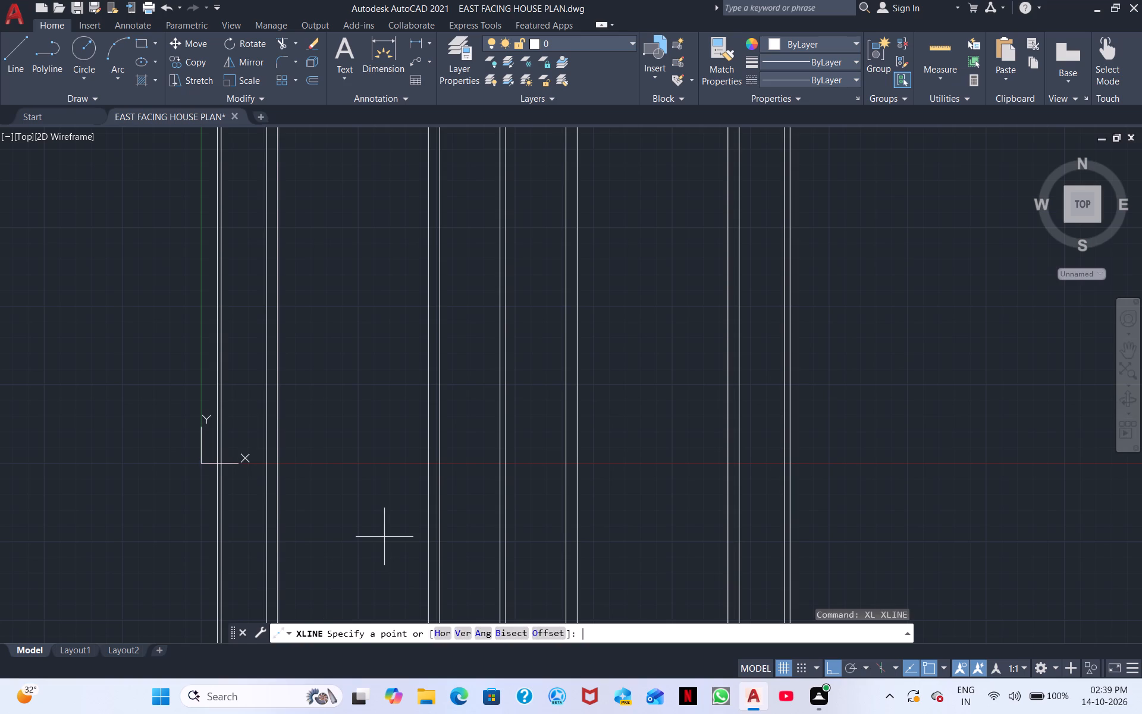
click(438, 629)
click(378, 277)
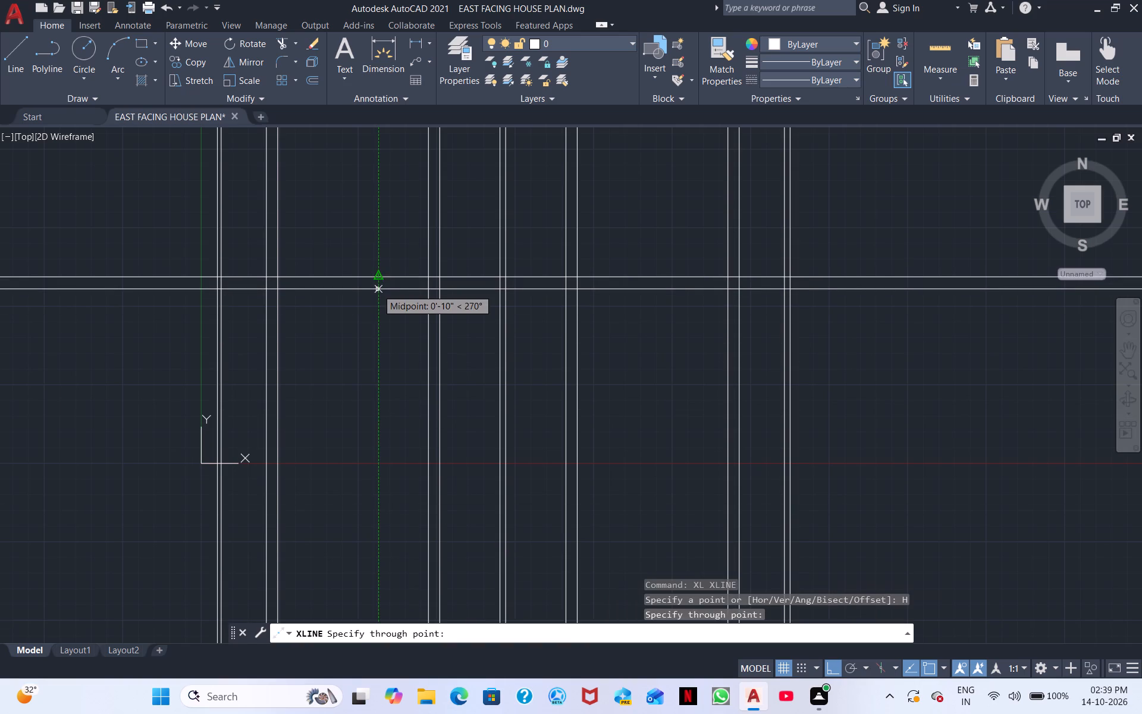
key(Escape)
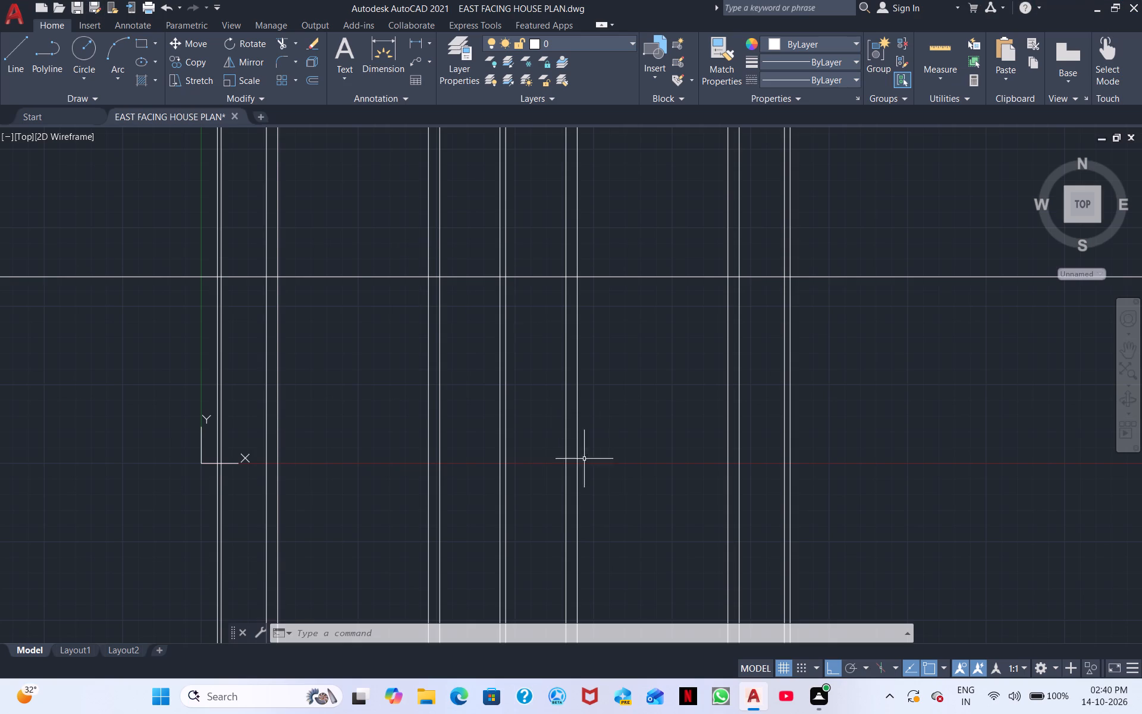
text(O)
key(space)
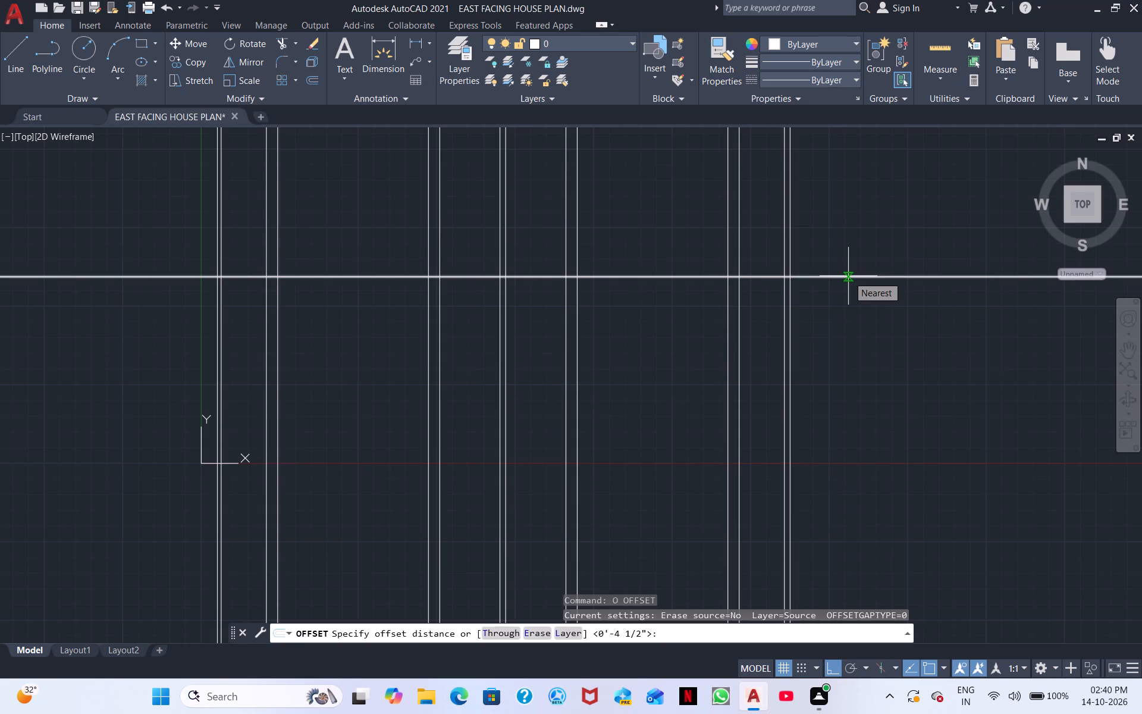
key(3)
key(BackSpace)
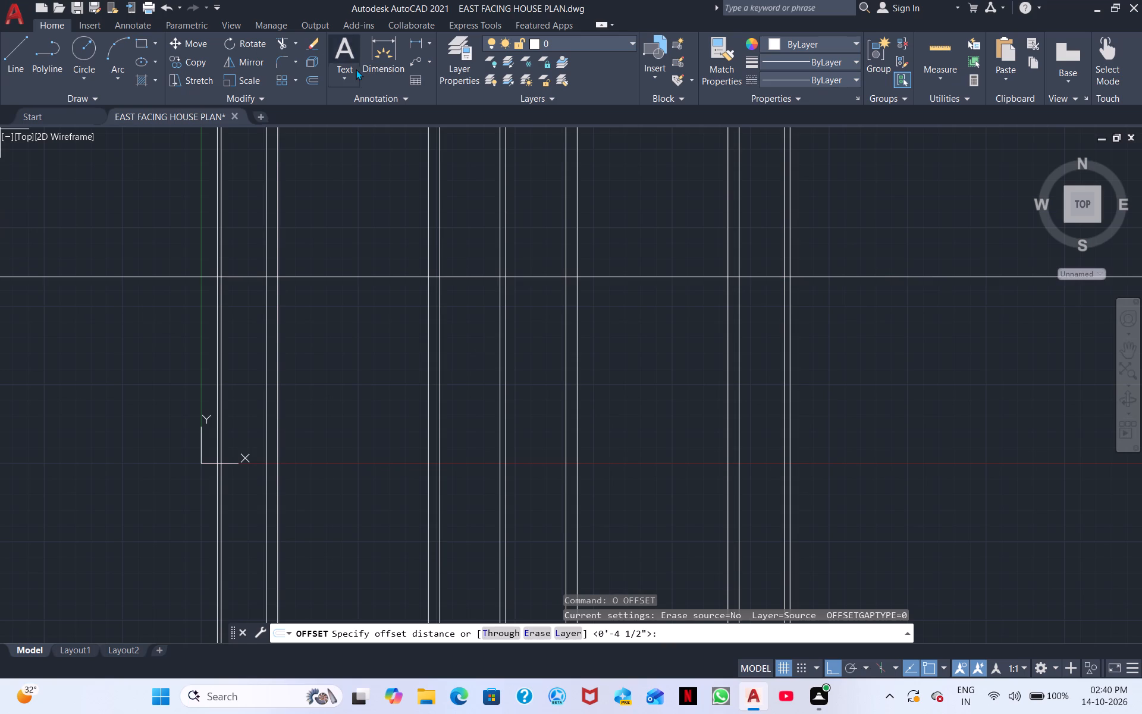
Measure the gap between the westernmost pair of vertical lines using a linear dimension, without placing it.
click(412, 41)
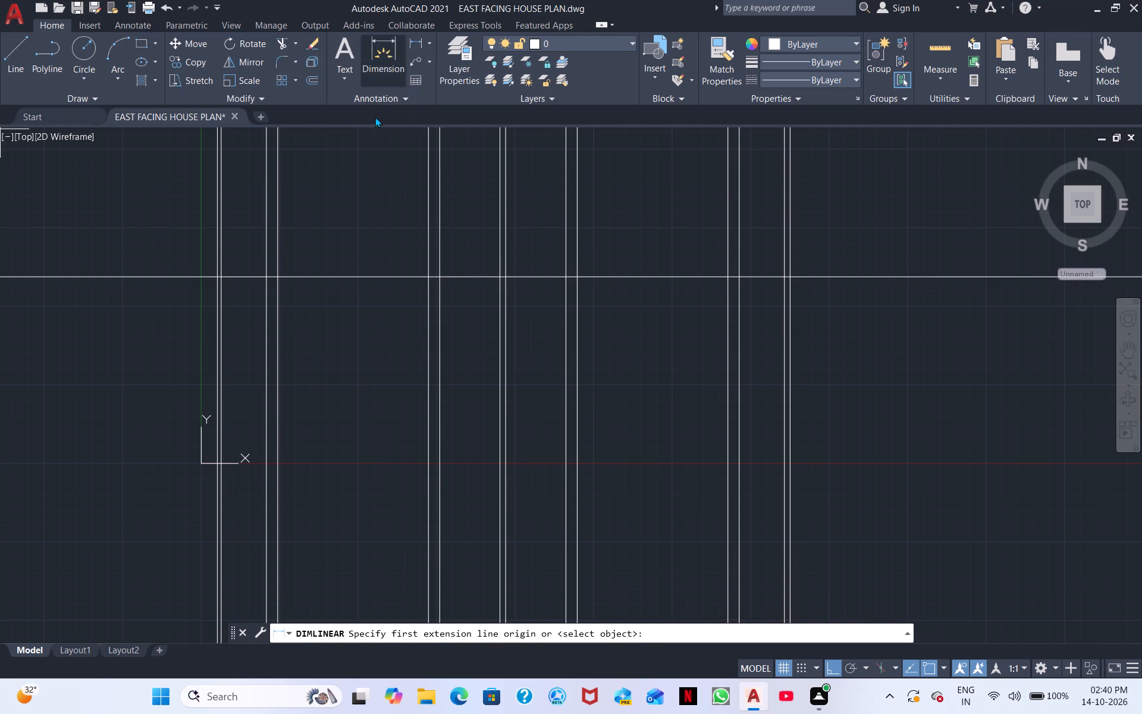
scroll(171, 411, up, 3)
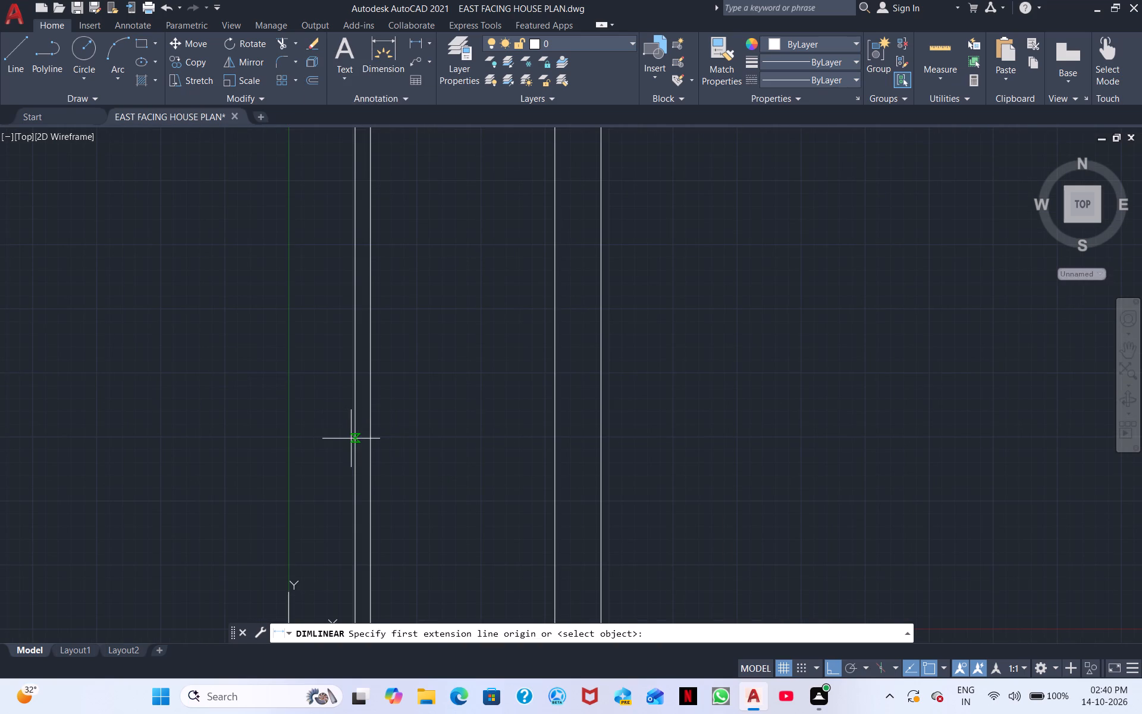
drag(351, 439, 371, 444)
click(372, 437)
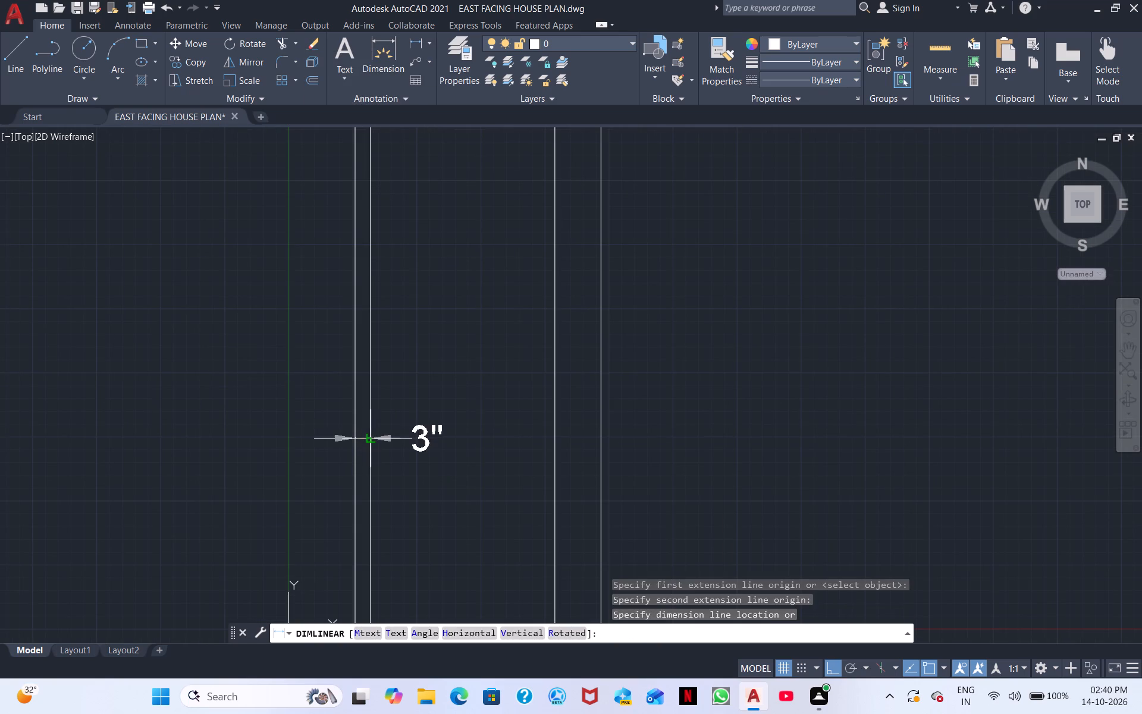
right_click(387, 406)
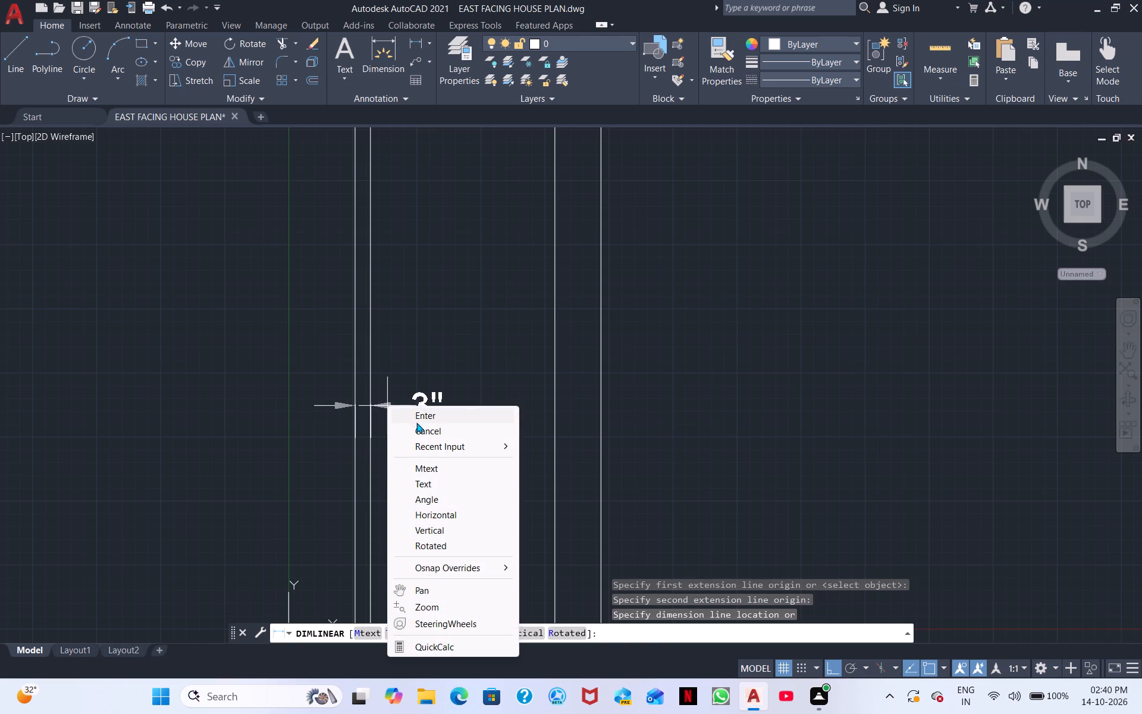
click(425, 431)
Measure the gap between the easternmost pair of vertical lines using a linear dimension, without placing it.
middle_drag(602, 426, 219, 376)
scroll(436, 399, down, 2)
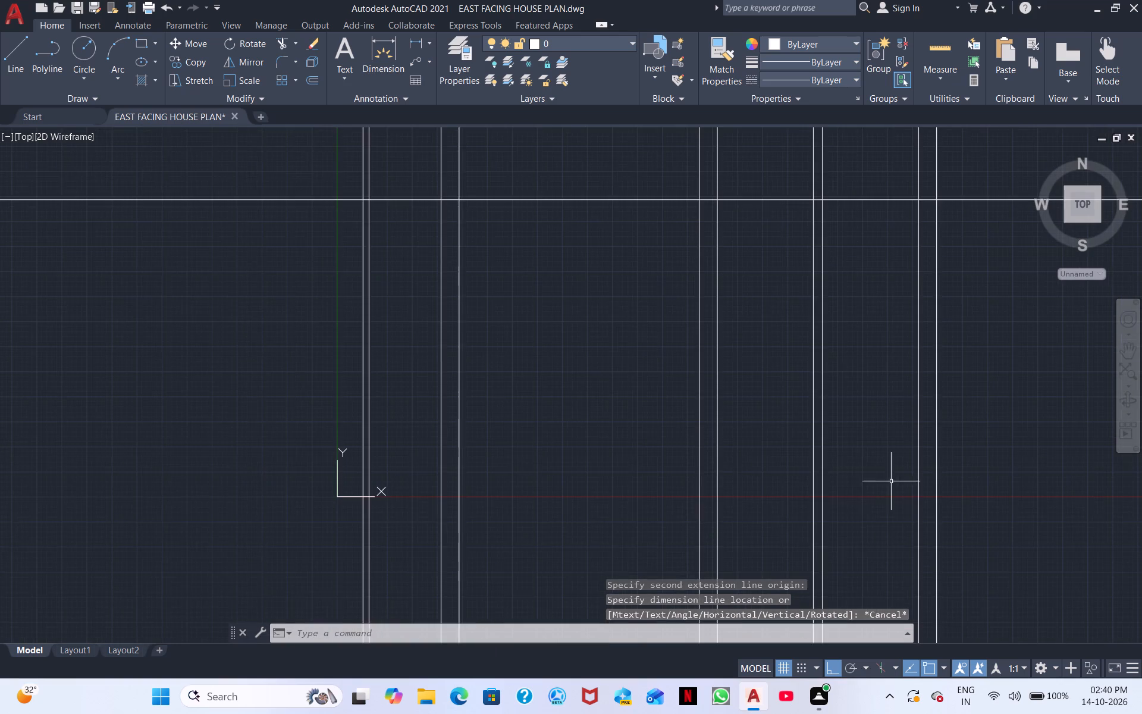
middle_drag(893, 481, 363, 389)
scroll(365, 389, down, 1)
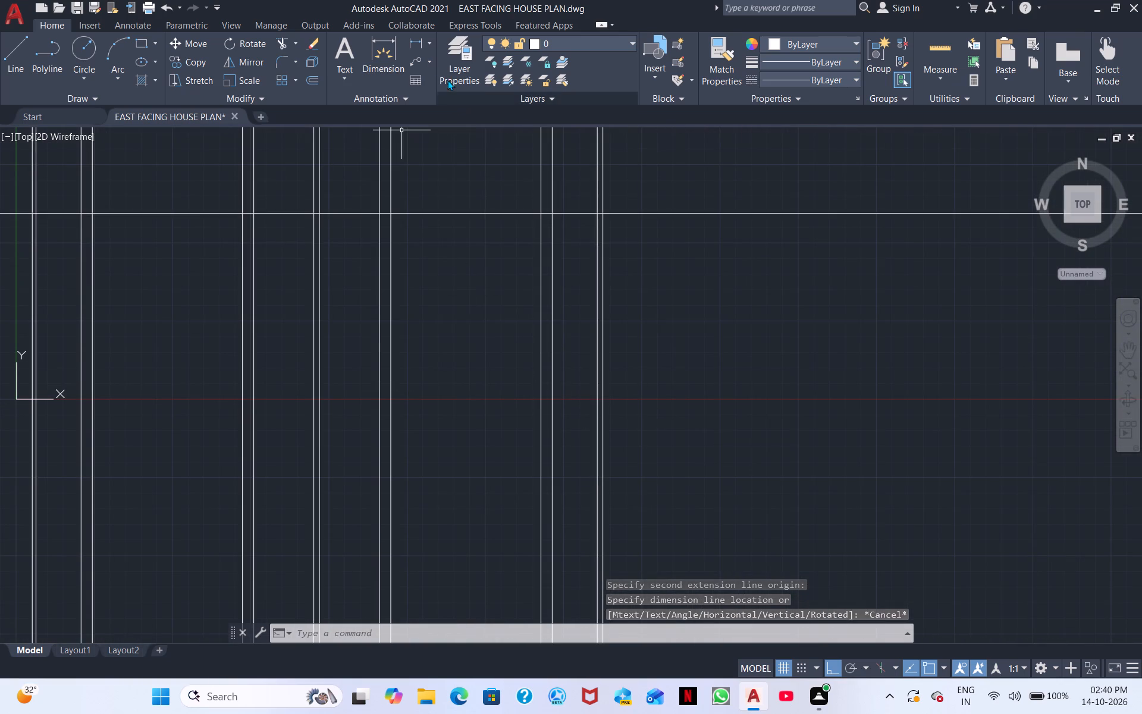
click(418, 45)
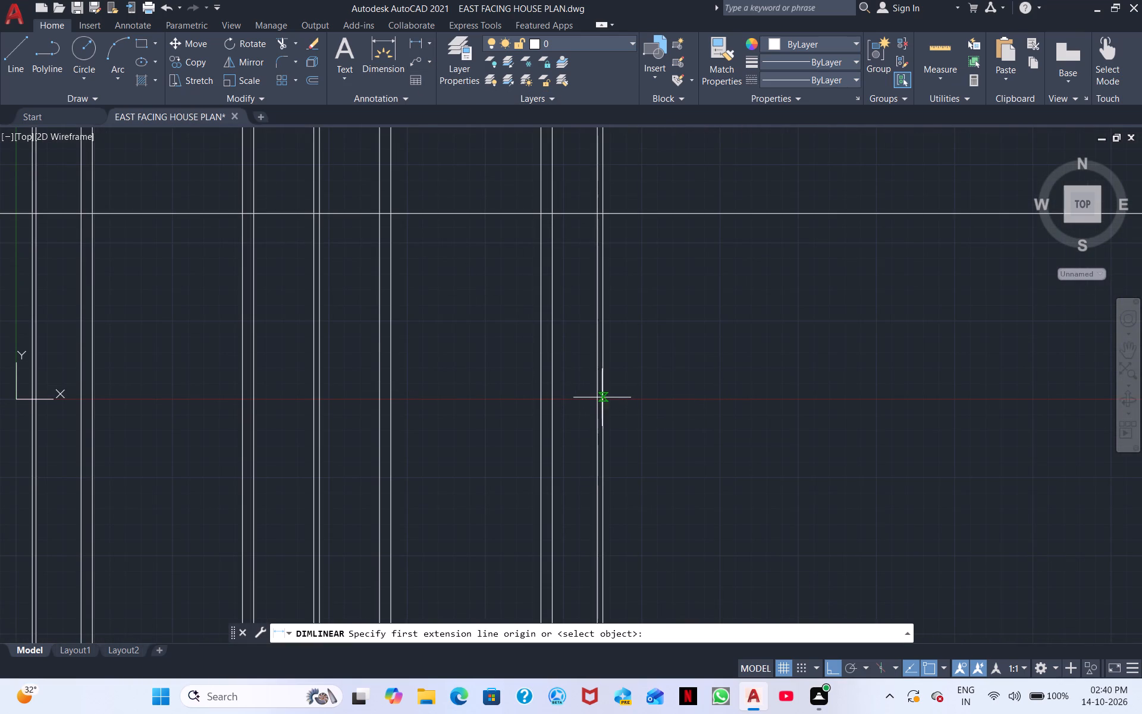
scroll(586, 397, up, 3)
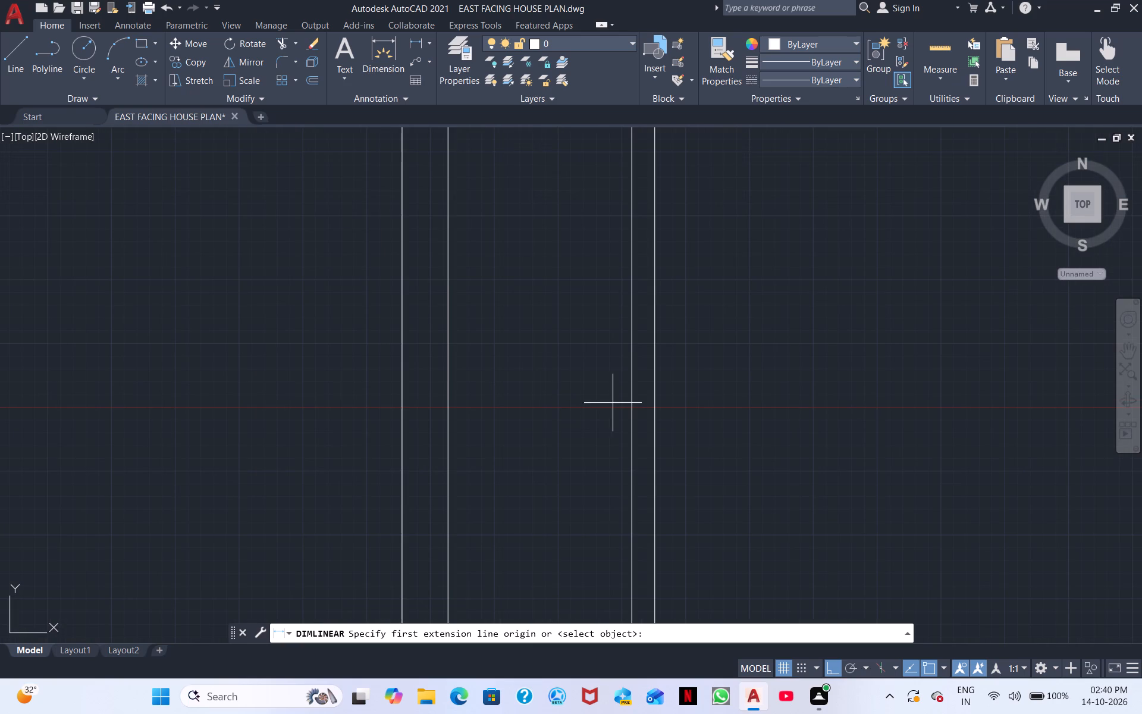
click(632, 398)
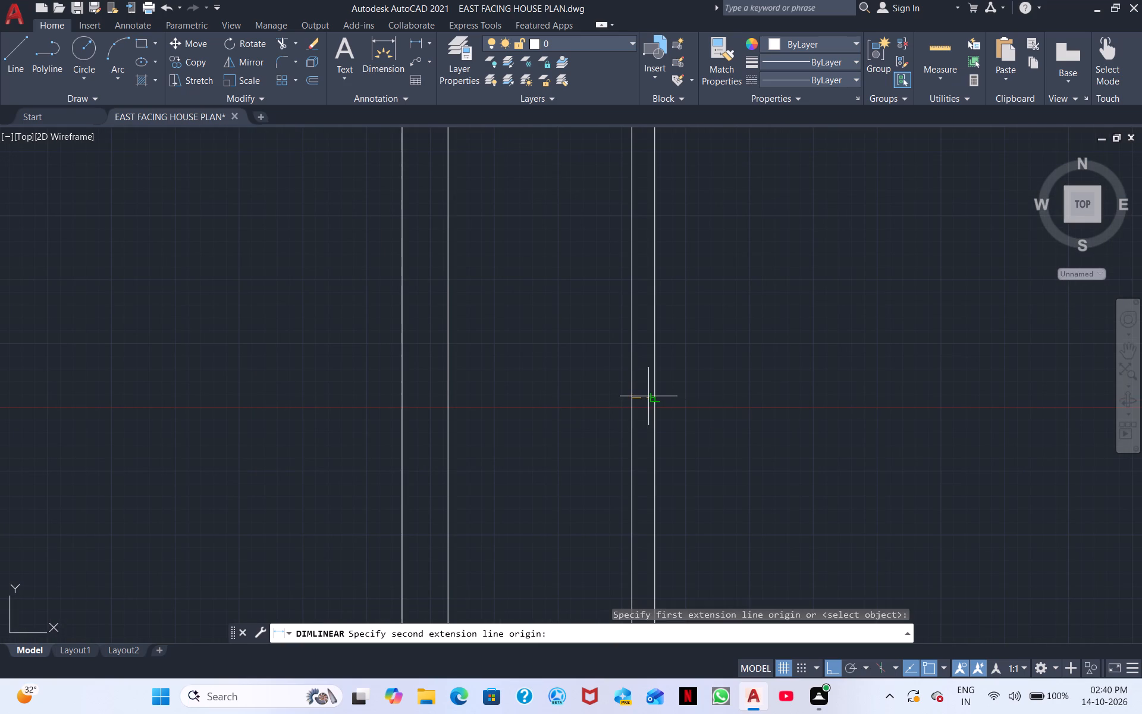
click(654, 394)
right_click(675, 395)
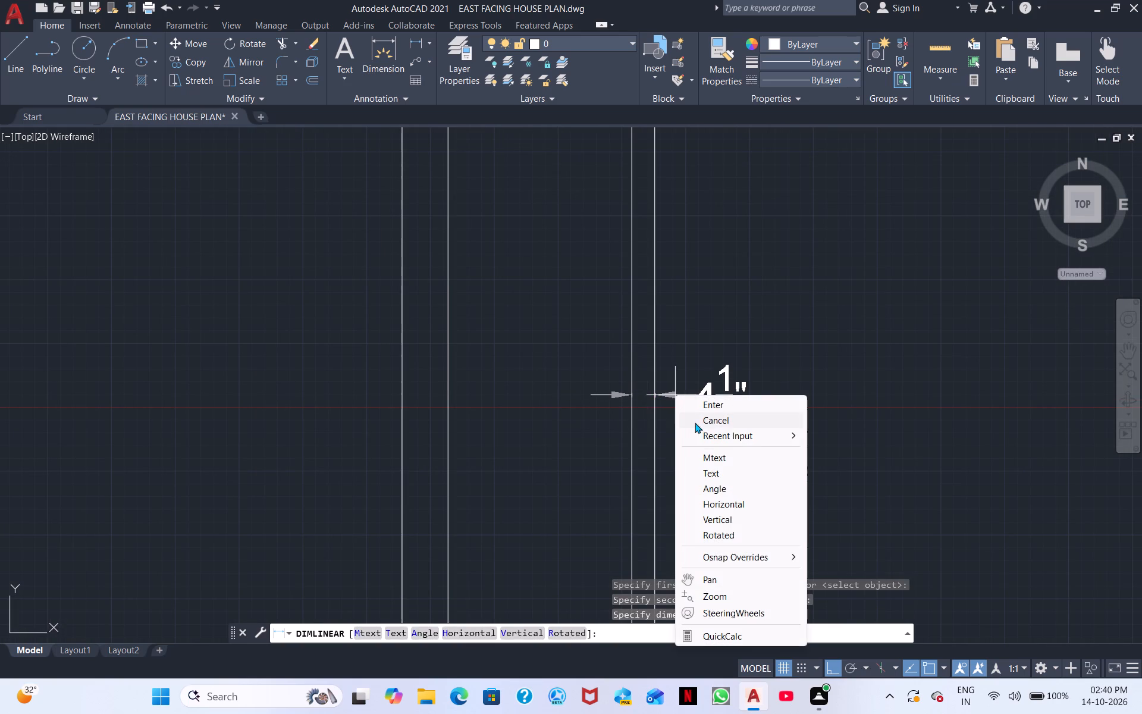
click(705, 420)
Measure the overall width from the westernmost to the easternmost vertical line using a linear dimension, without placing it.
scroll(694, 422, down, 3)
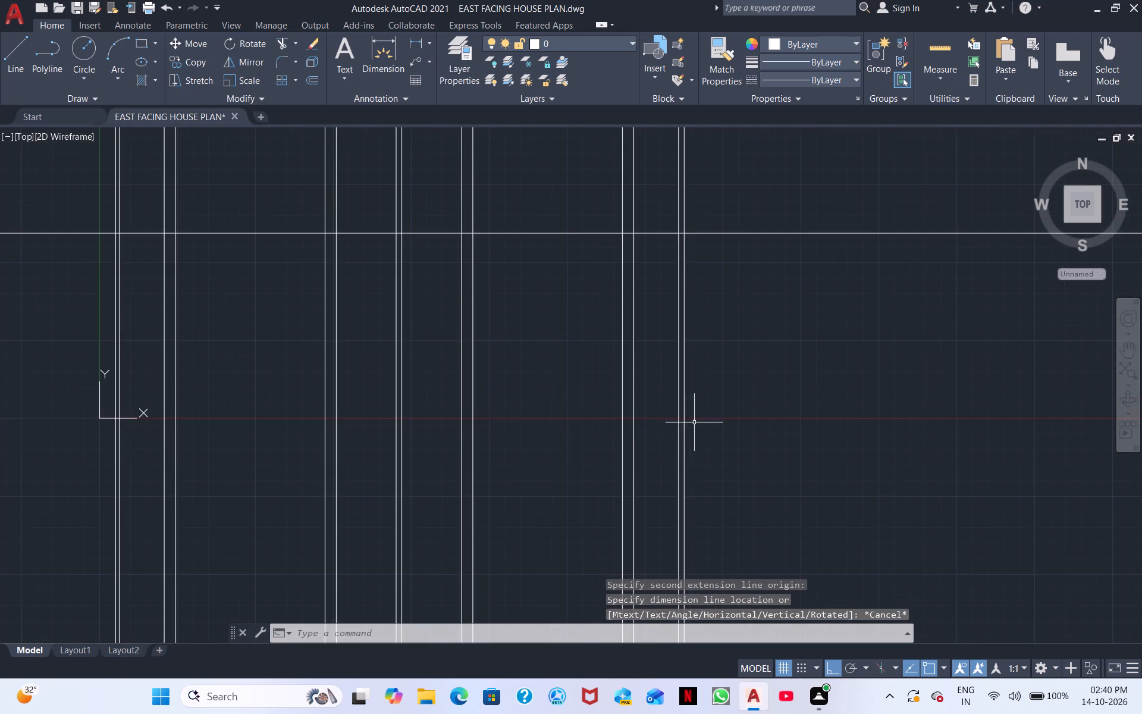
middle_drag(640, 437, 702, 540)
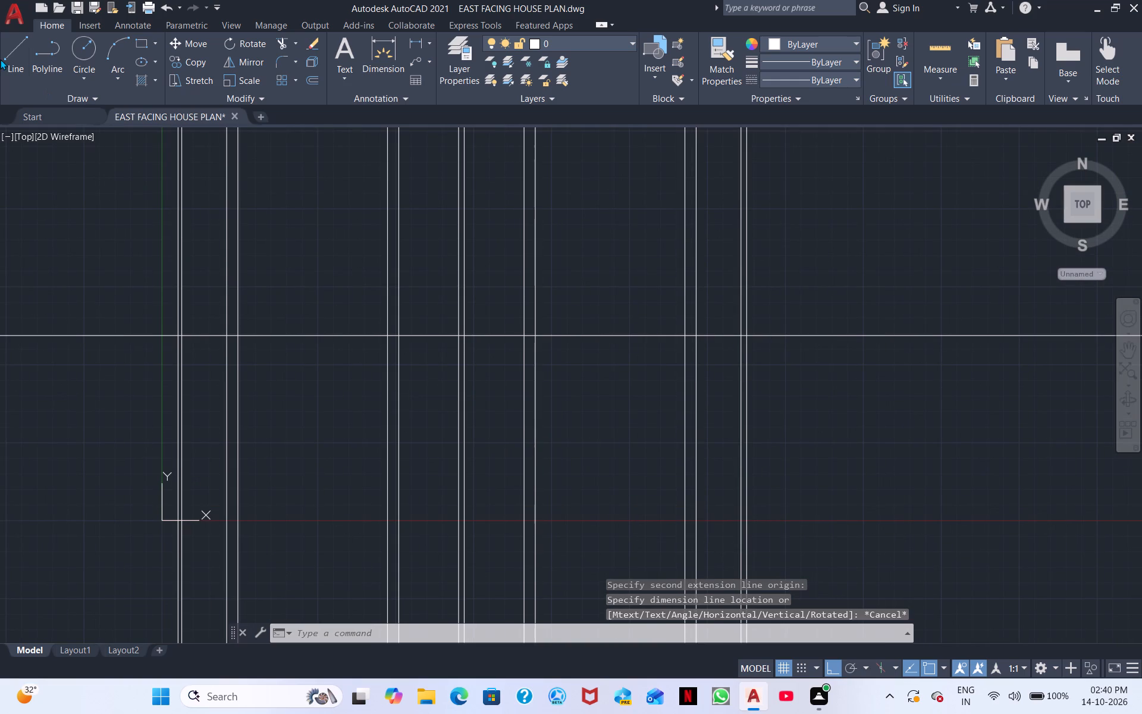
click(415, 38)
scroll(159, 394, up, 2)
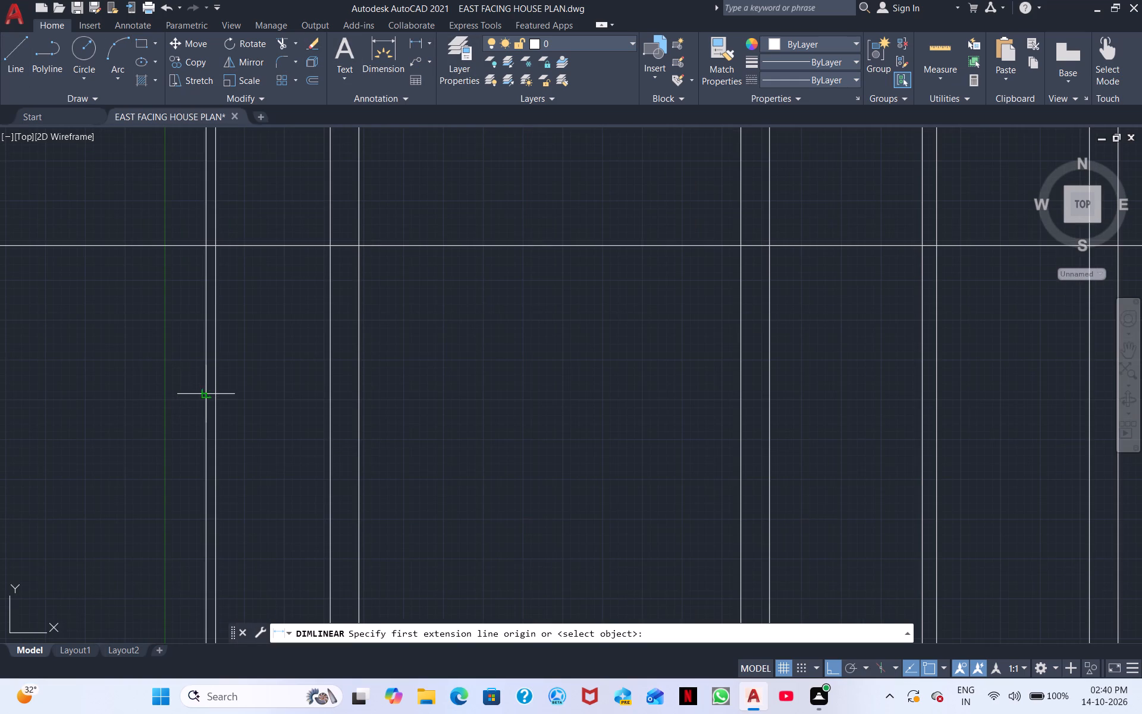
click(206, 394)
middle_drag(835, 494, 99, 321)
scroll(101, 321, down, 3)
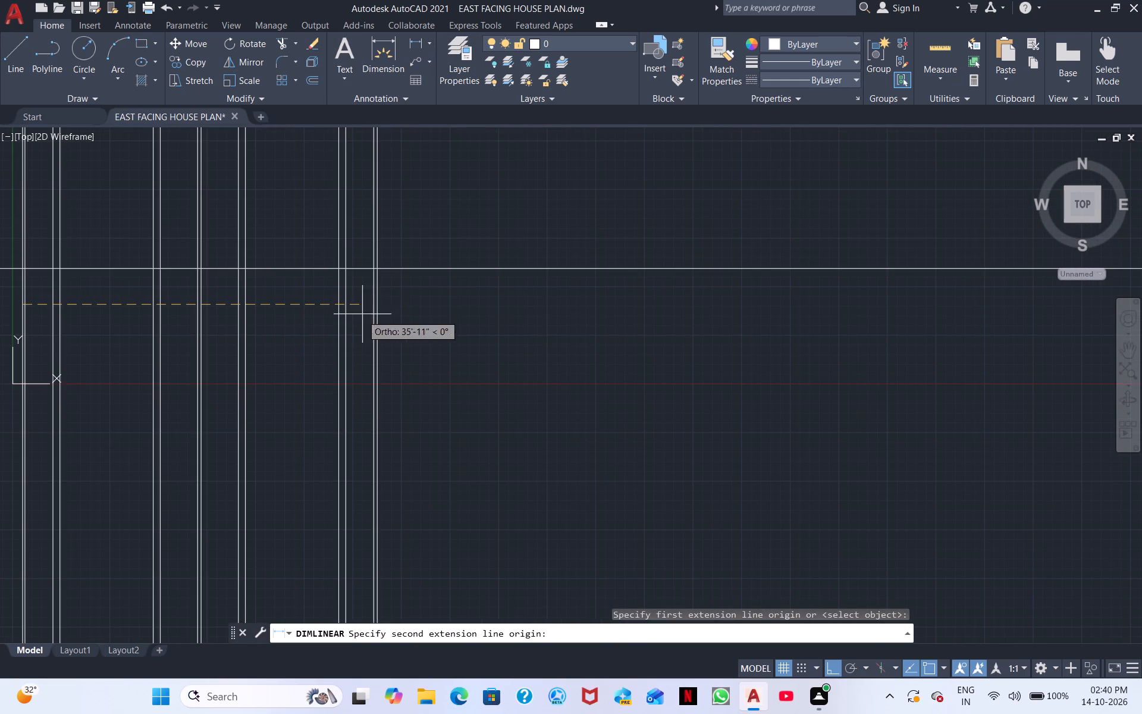
scroll(378, 306, up, 2)
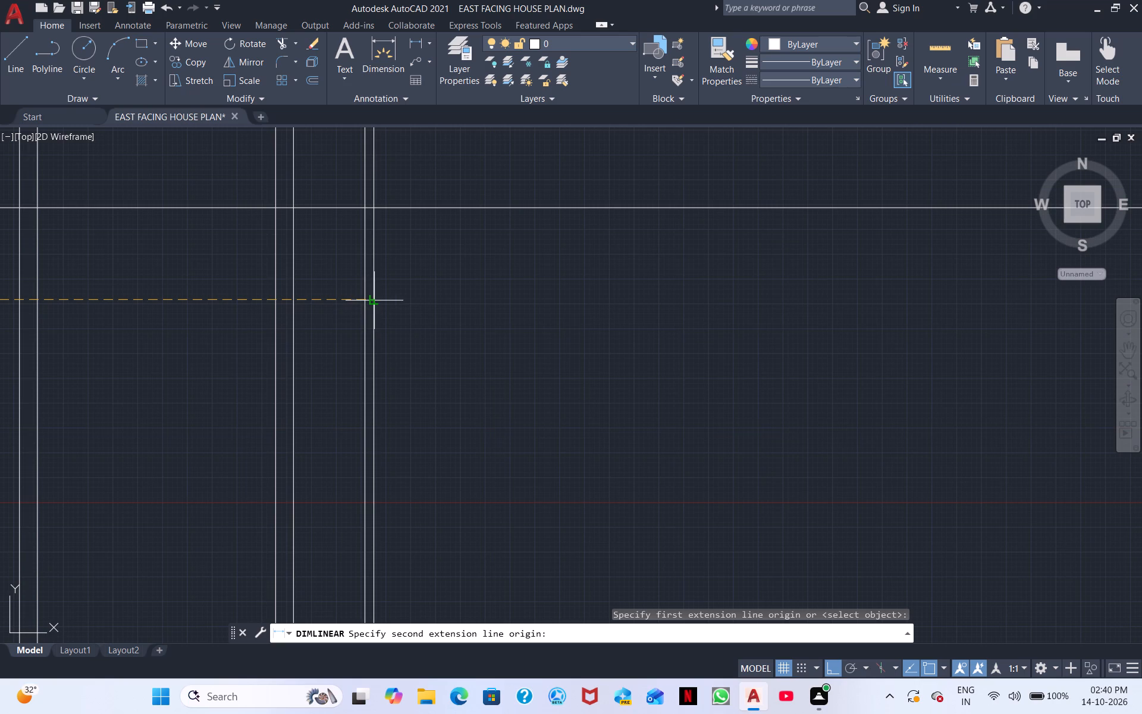
click(371, 301)
middle_drag(437, 362, 742, 367)
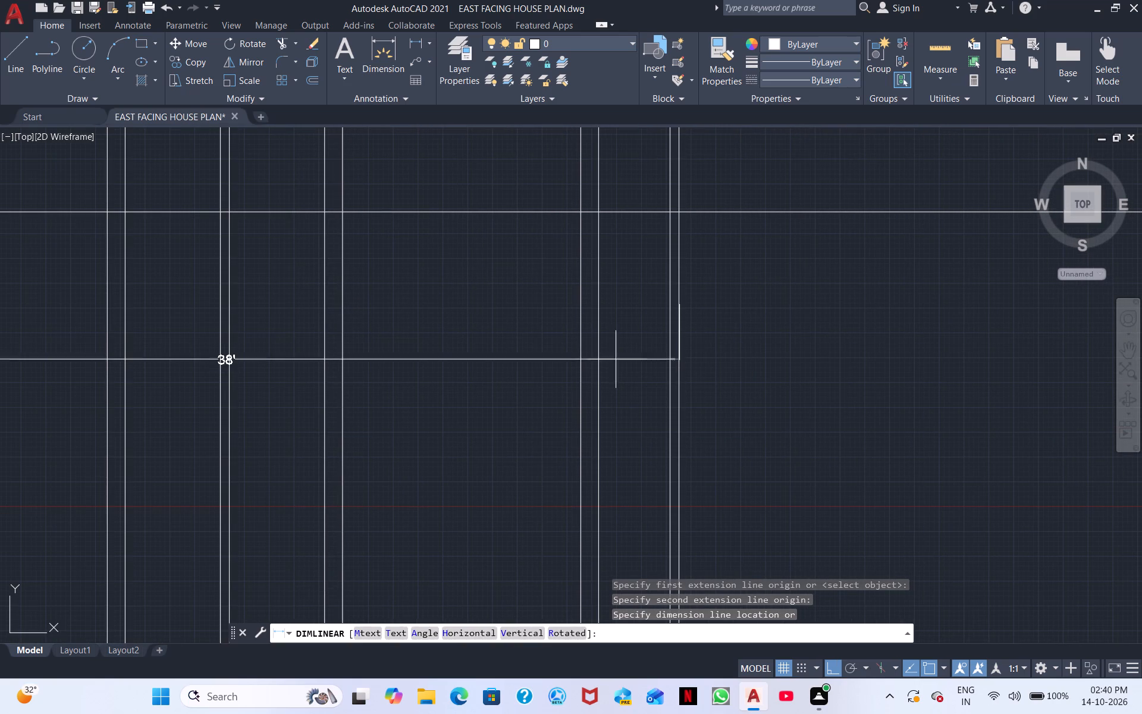
right_click(594, 354)
click(623, 377)
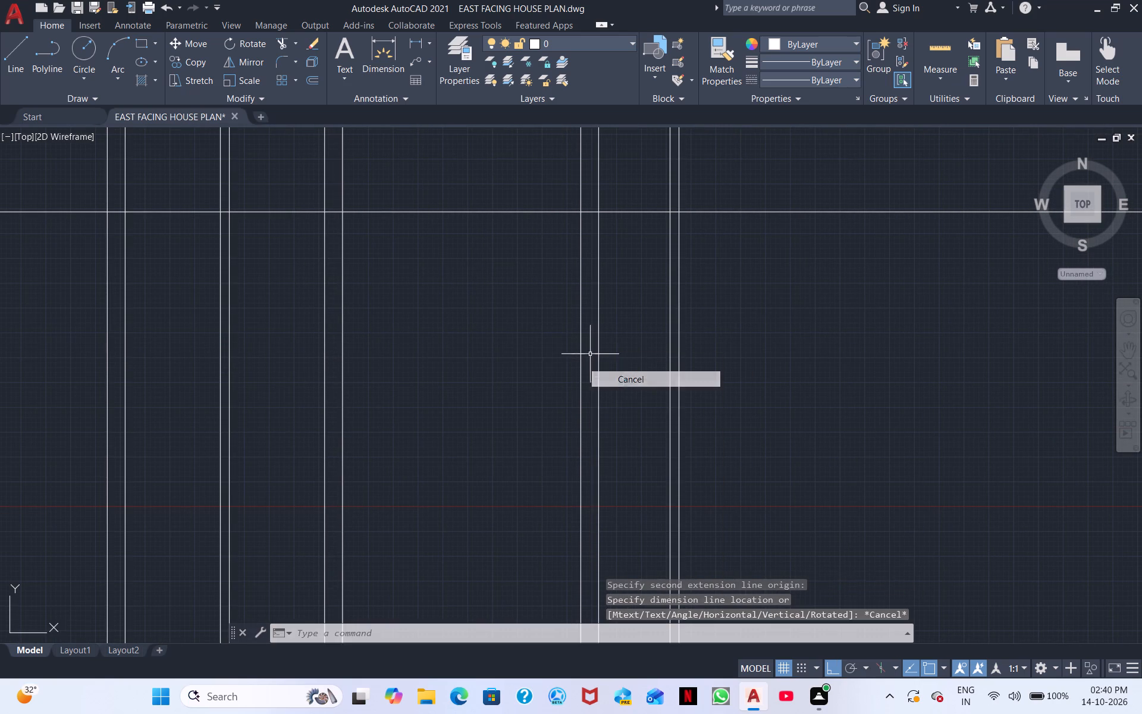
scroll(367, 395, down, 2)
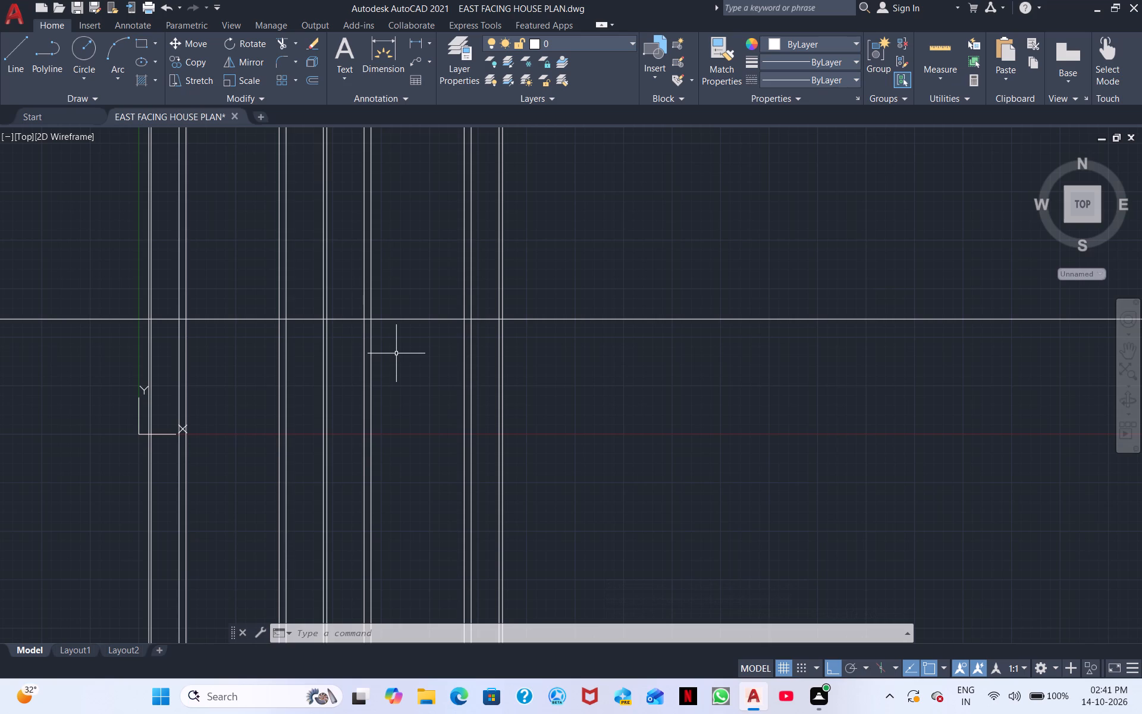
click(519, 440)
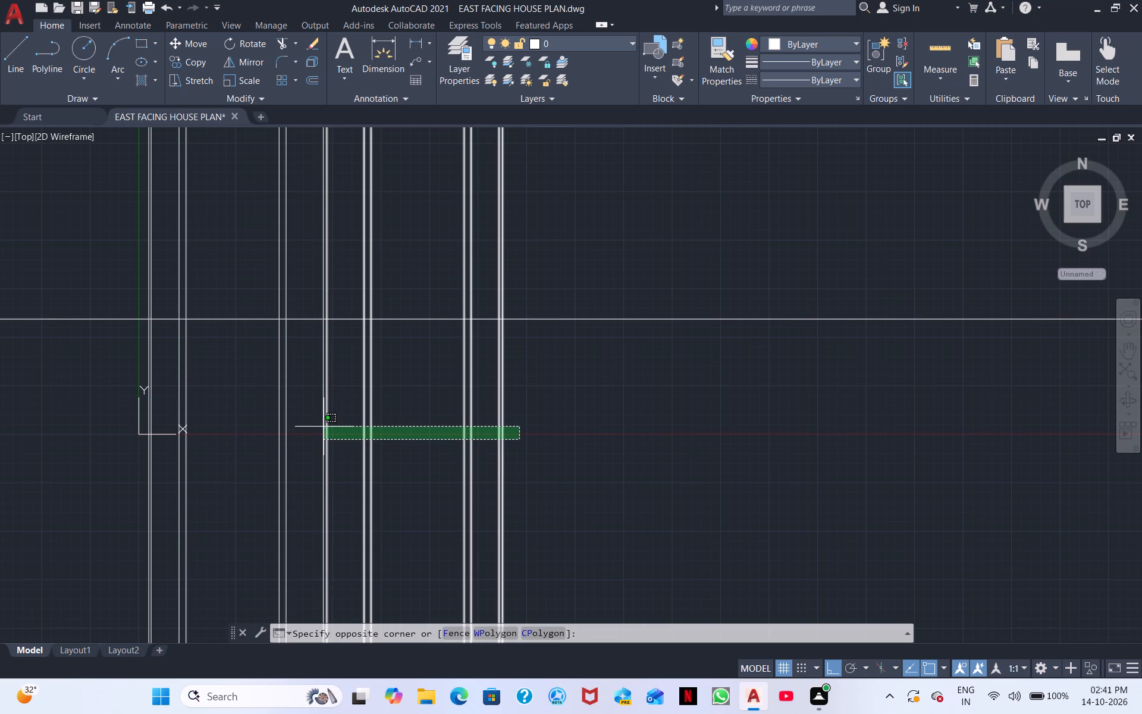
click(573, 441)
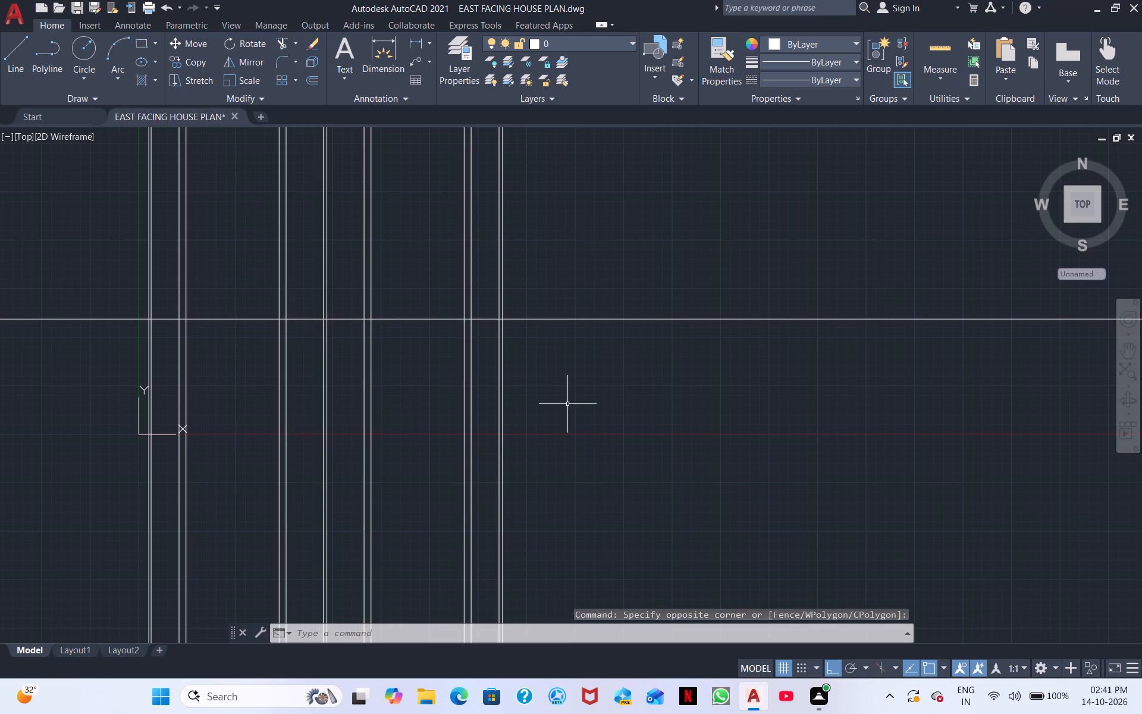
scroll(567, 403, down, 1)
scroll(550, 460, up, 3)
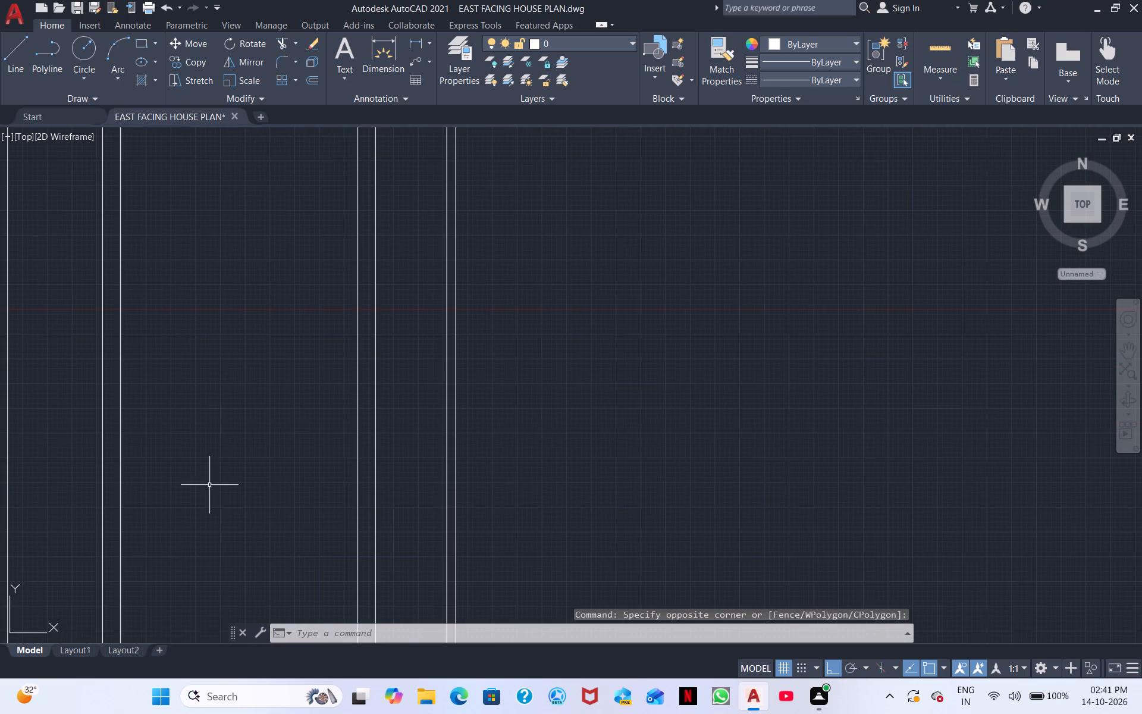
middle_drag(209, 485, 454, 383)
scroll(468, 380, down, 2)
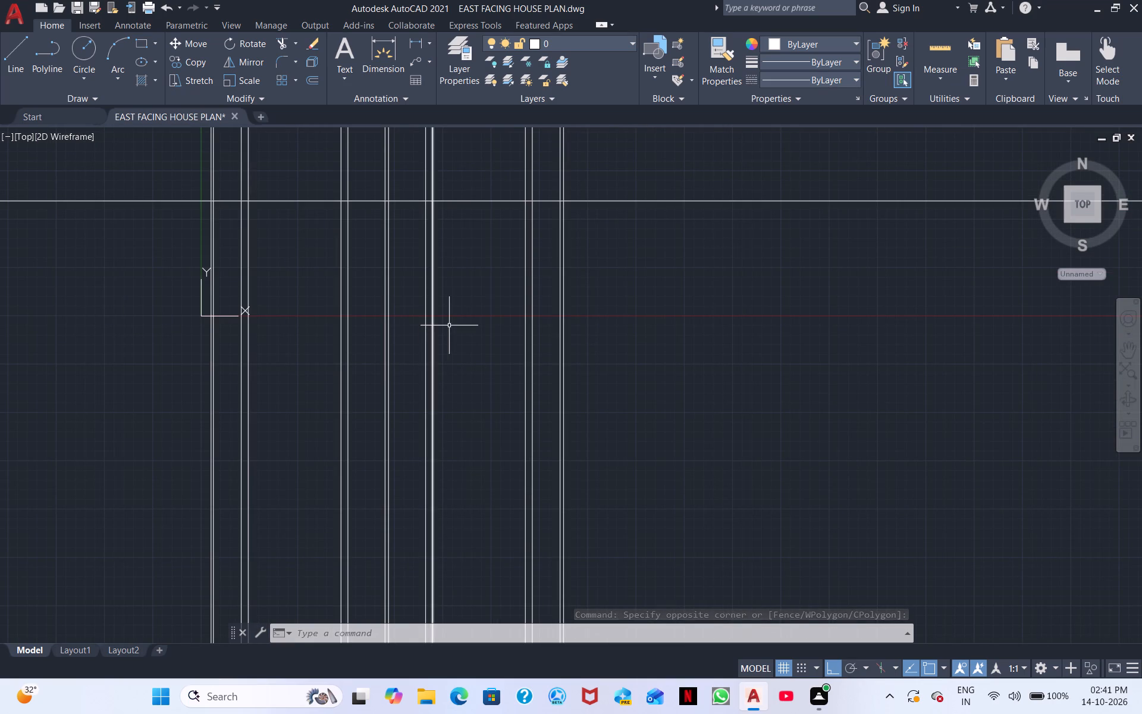
Erase the three easternmost pairs of vertical lines and the east line of the fourth pair from the west.
scroll(421, 362, up, 1)
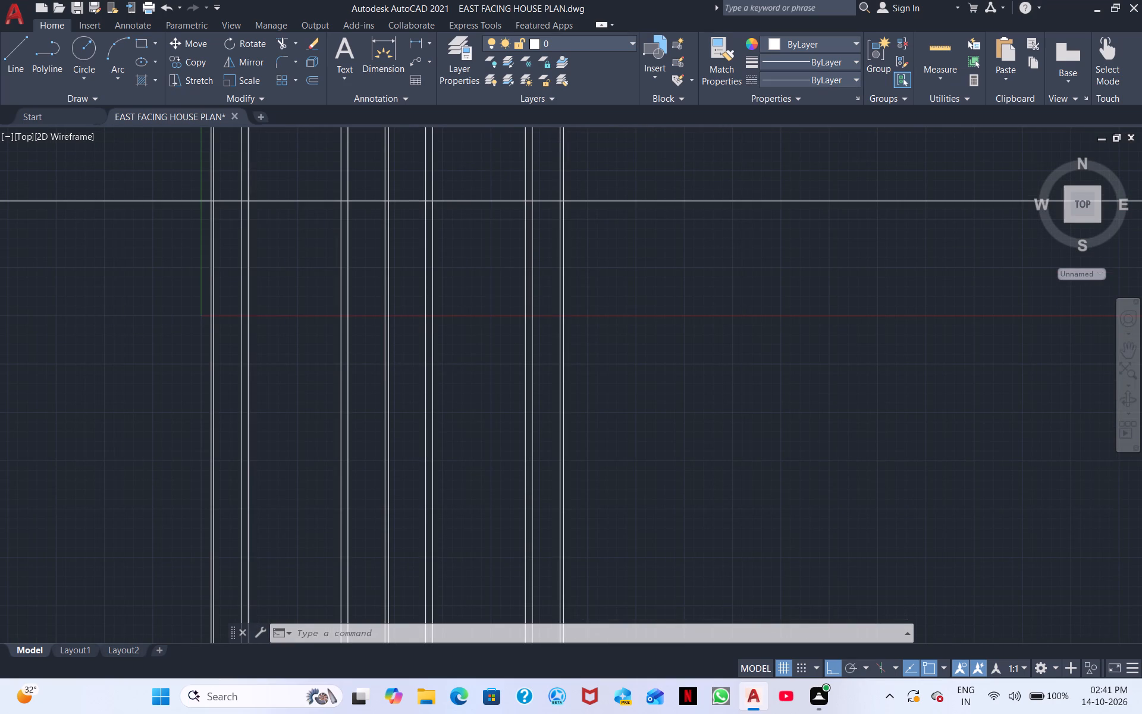
click(369, 382)
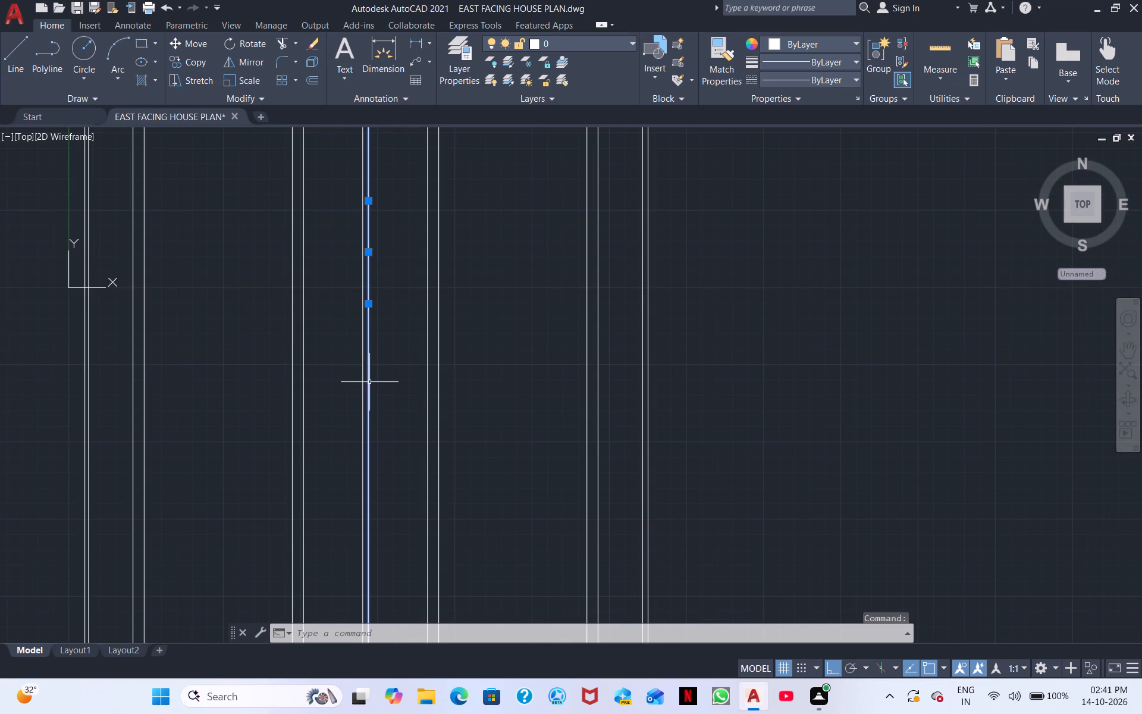
drag(381, 390, 675, 396)
click(691, 427)
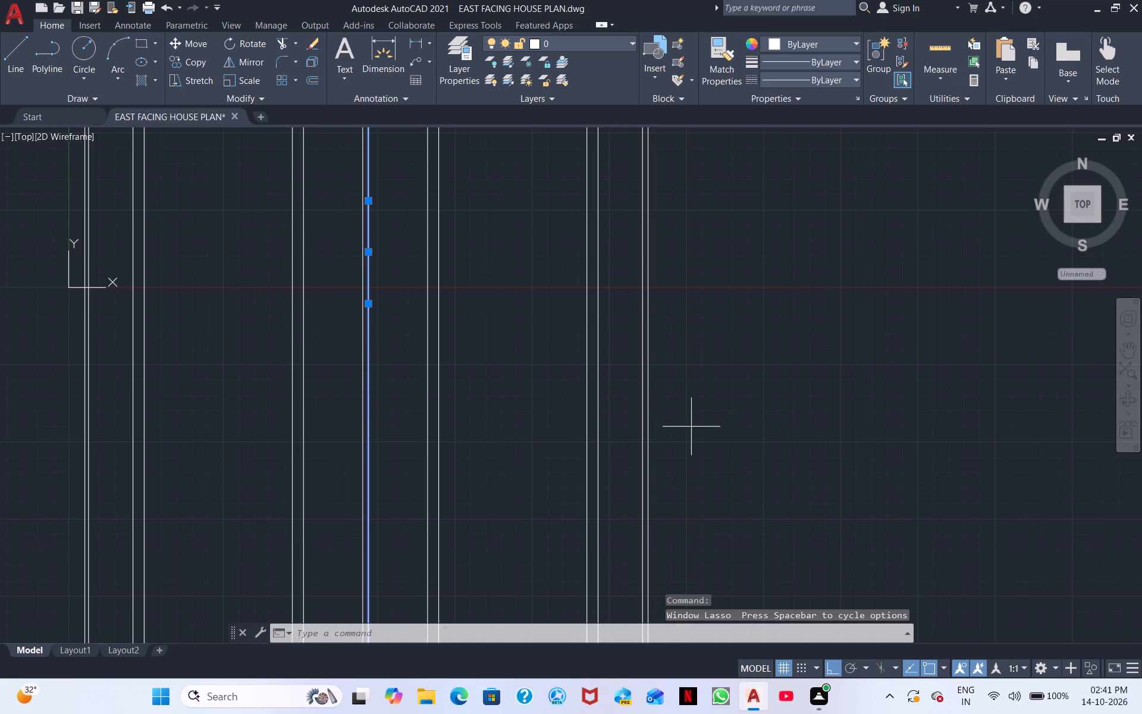
click(384, 326)
right_click(384, 326)
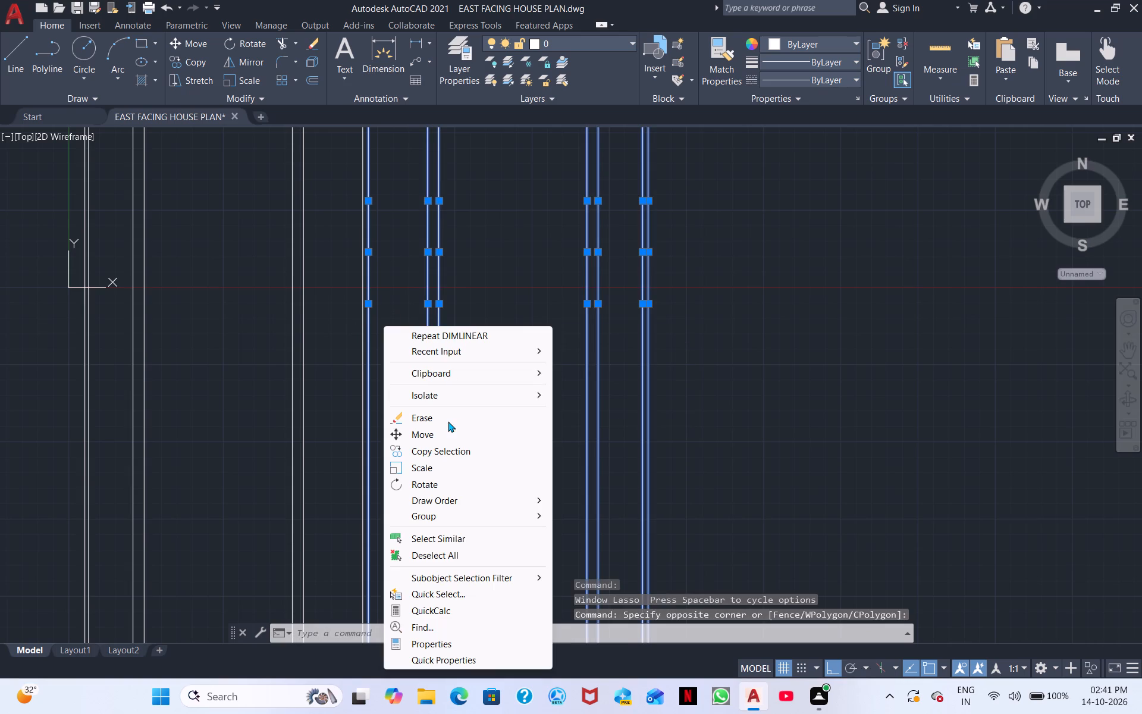
click(448, 421)
scroll(388, 400, down, 1)
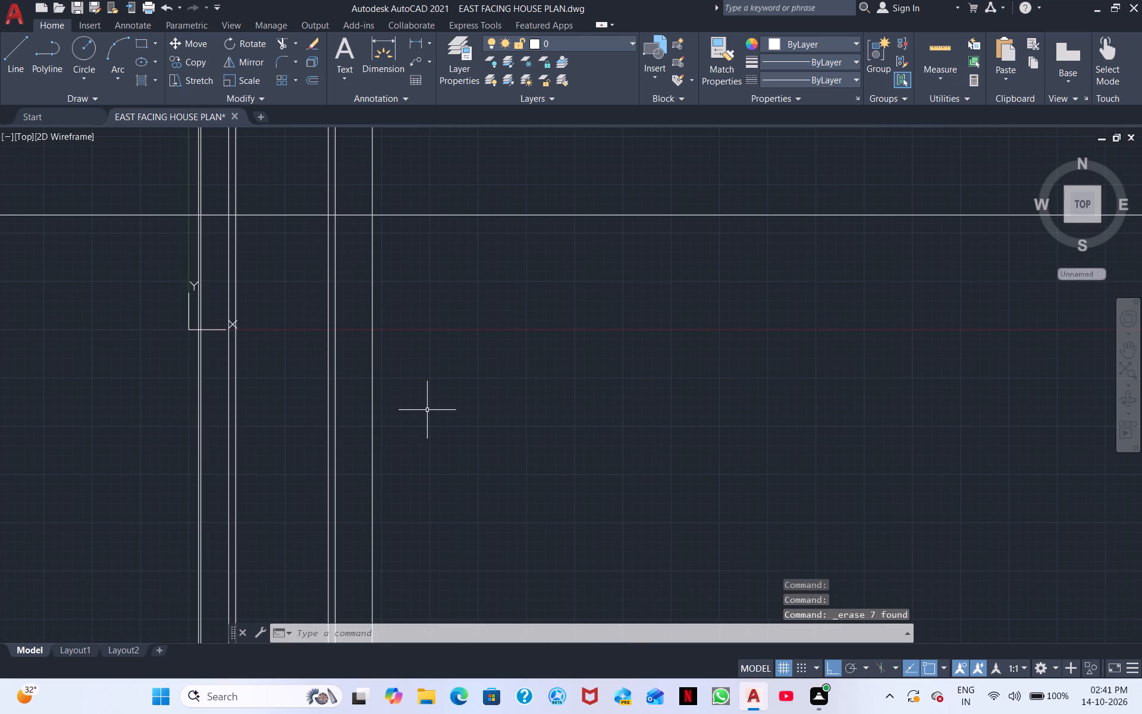
Offset the remaining easternmost vertical line 6" to the east.
text(O)
key(space)
text(6")
key(Return)
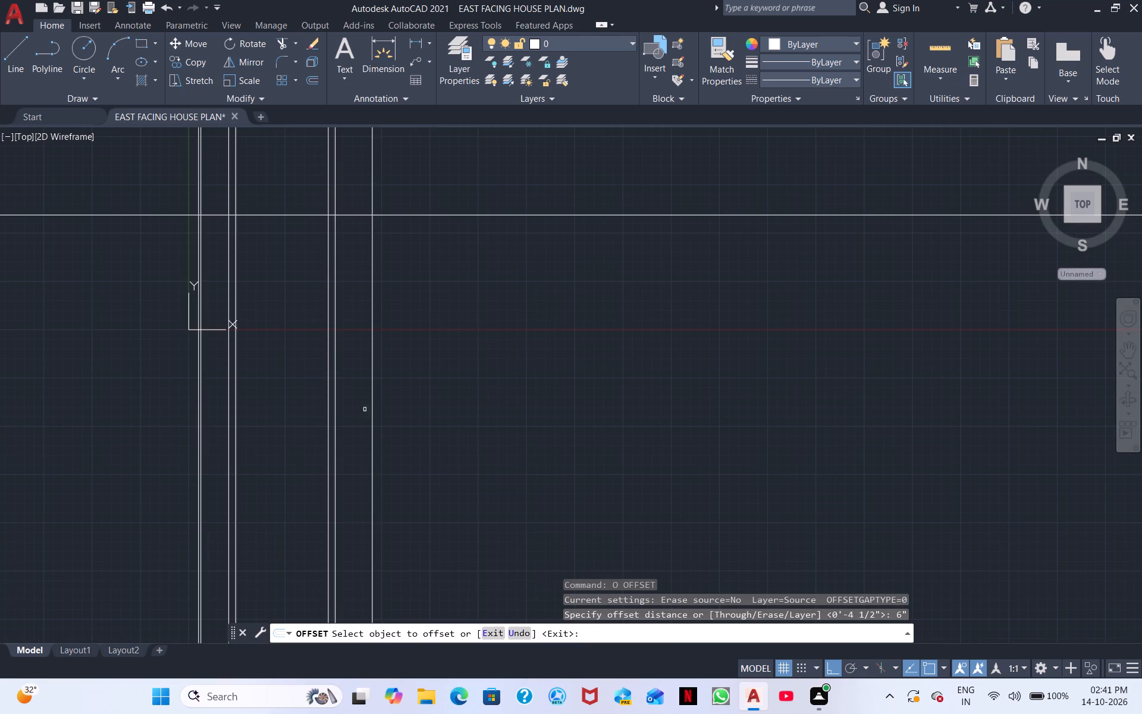
click(375, 421)
drag(374, 421, 387, 436)
click(390, 437)
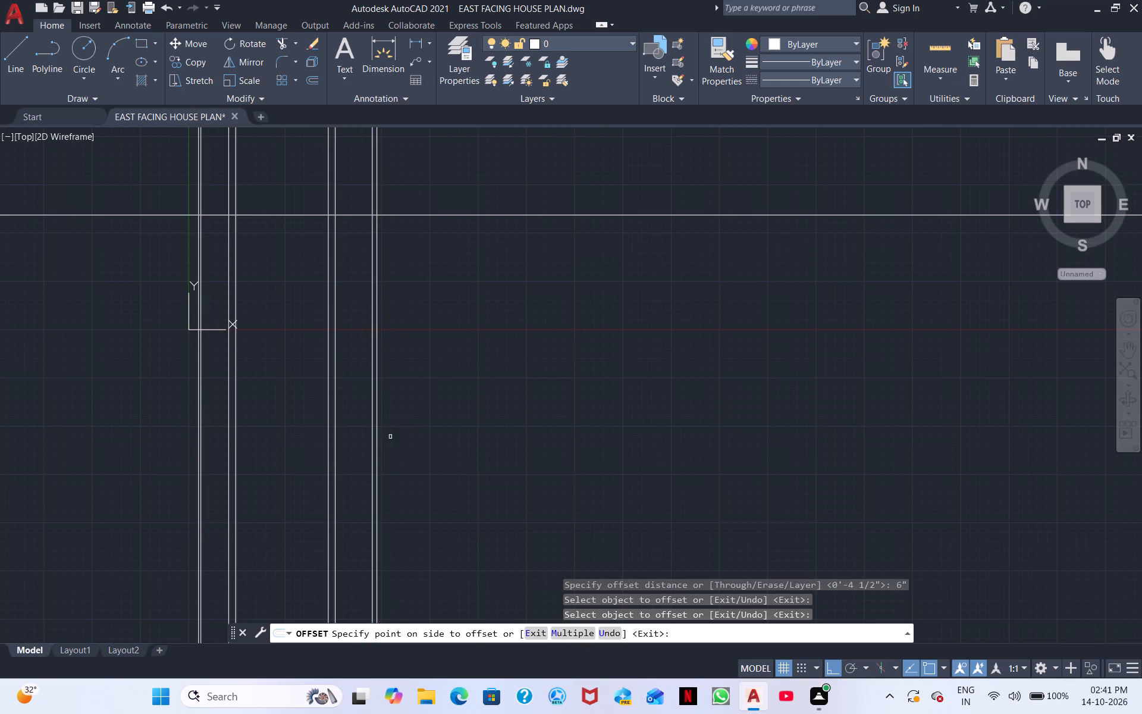
key(space)
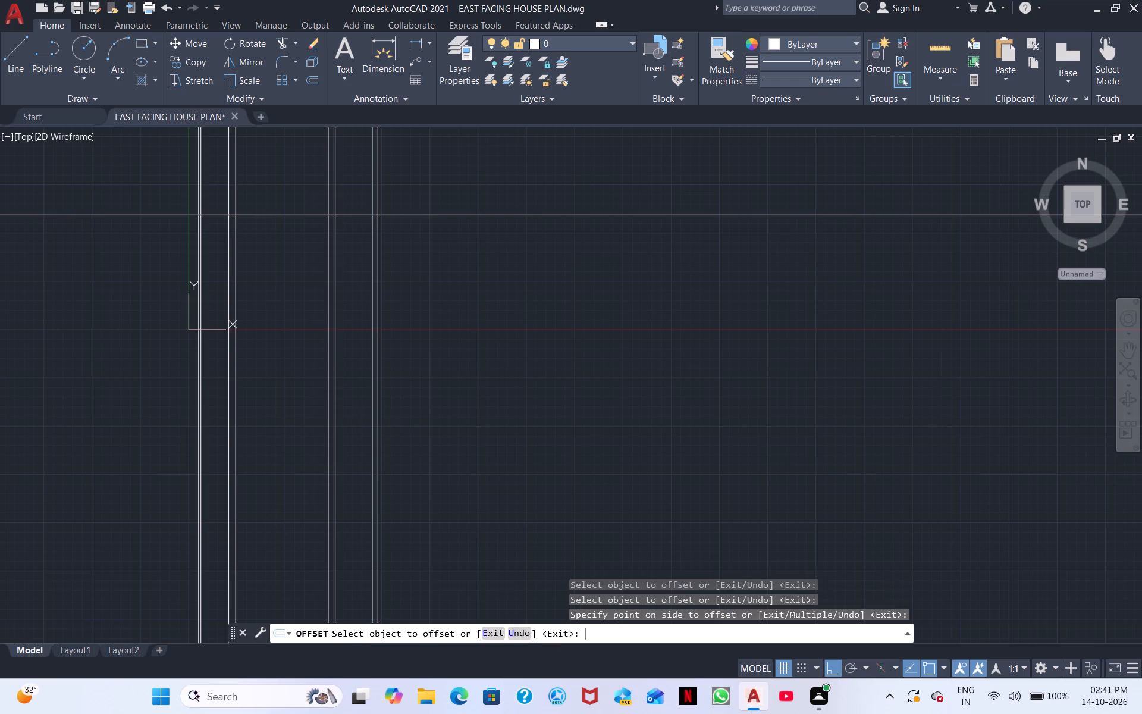
Offset the new easternmost vertical line 4' to the east.
key(space)
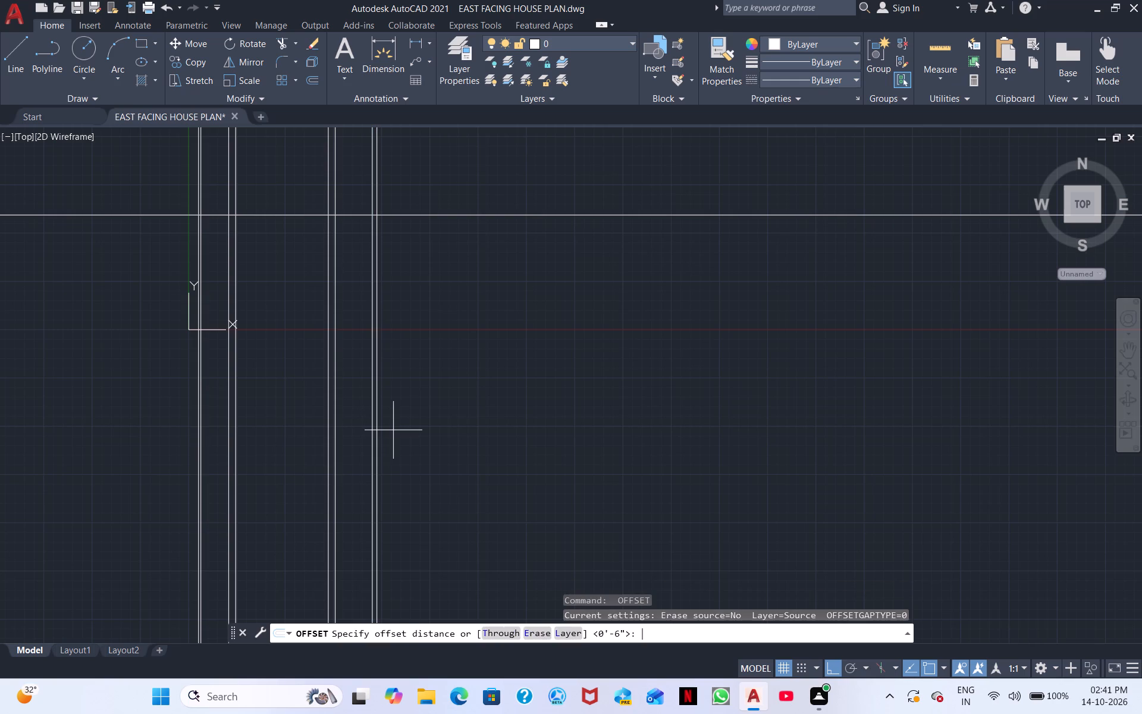
key(4)
key(apostrophe)
key(Return)
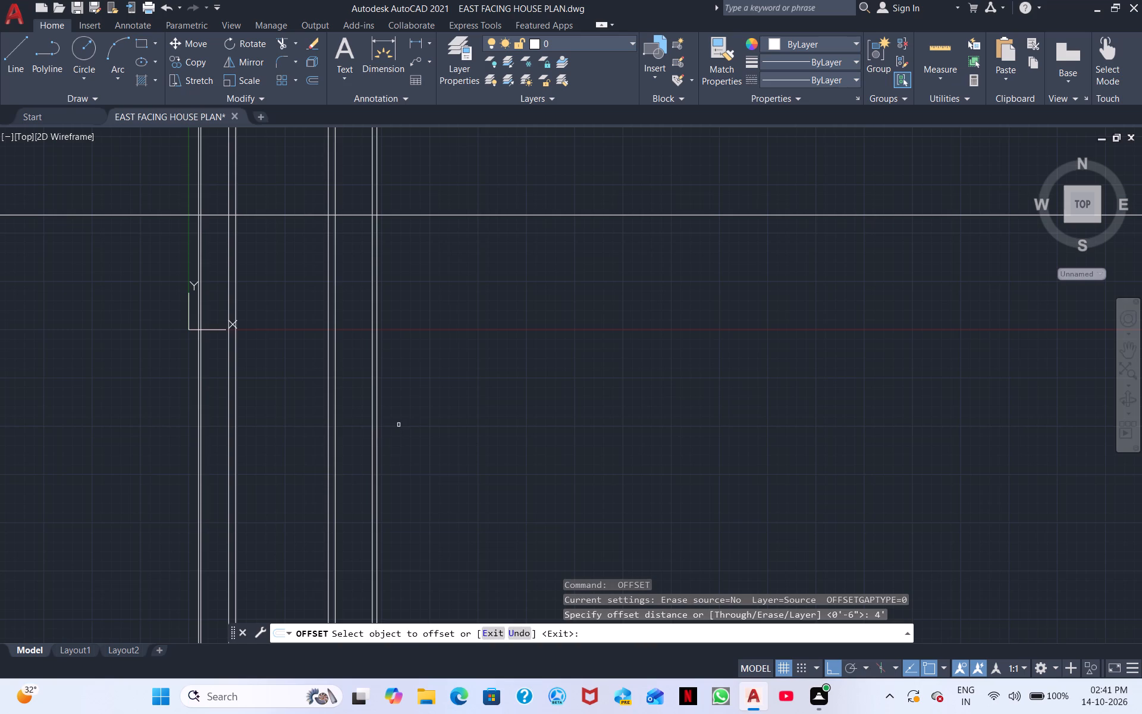
click(377, 449)
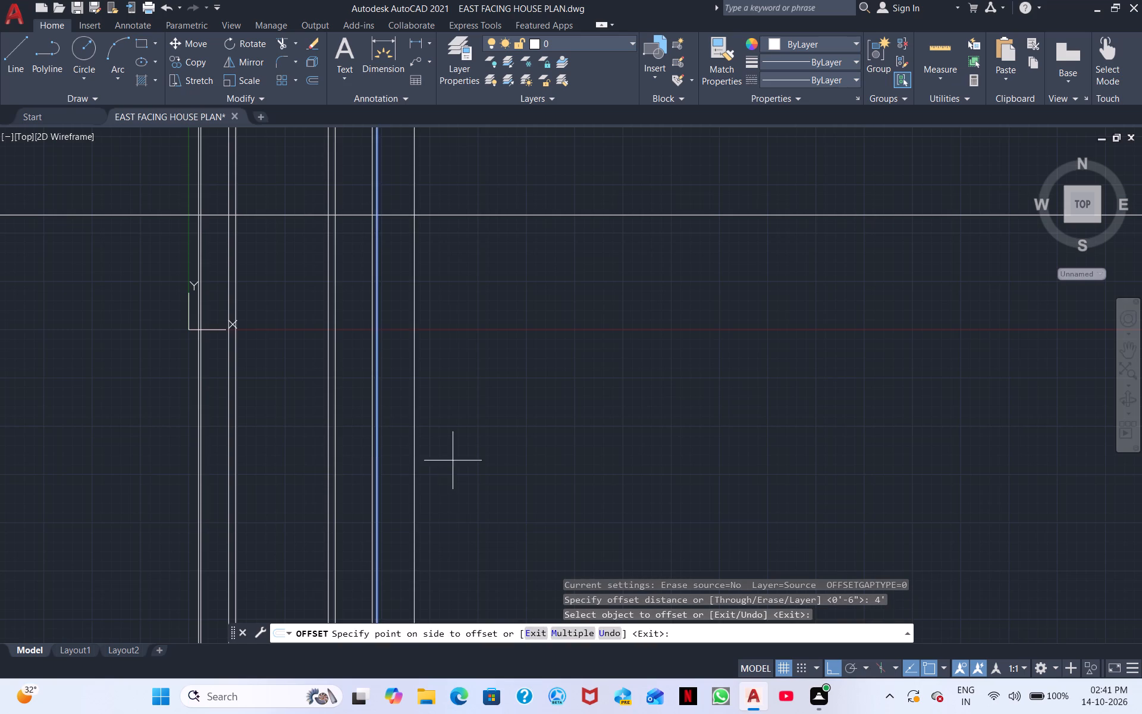
click(453, 461)
key(space)
Offset the easternmost vertical line 9" to the east to form a wall pair.
key(space)
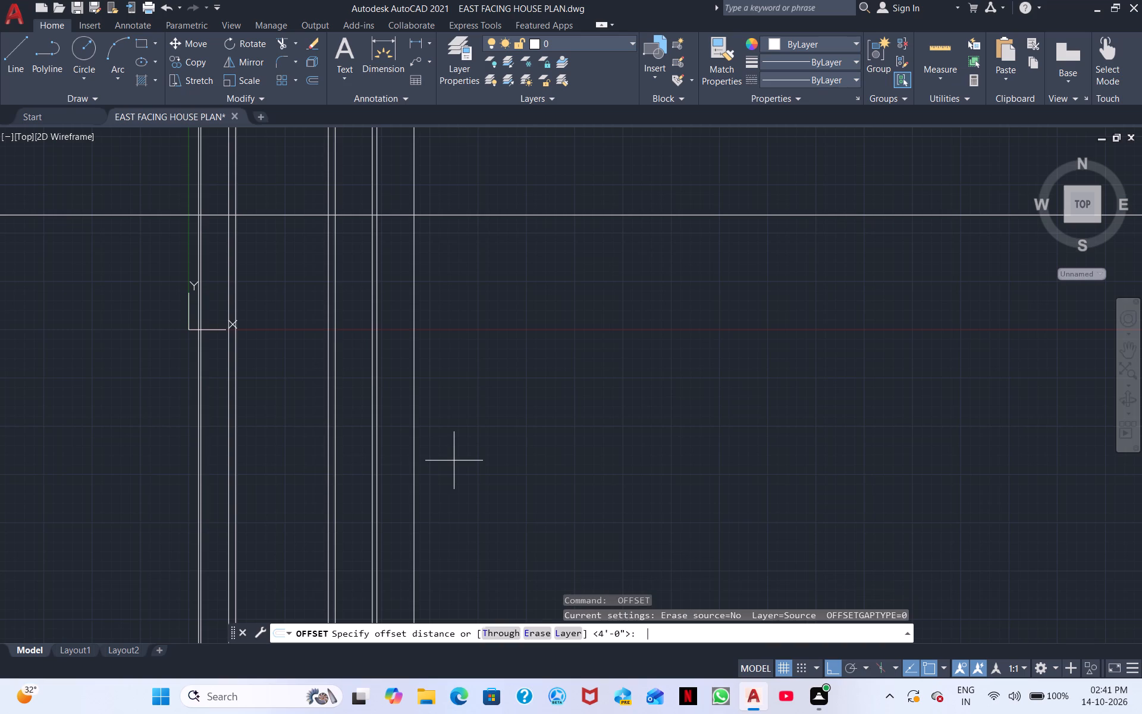
text(9")
key(Return)
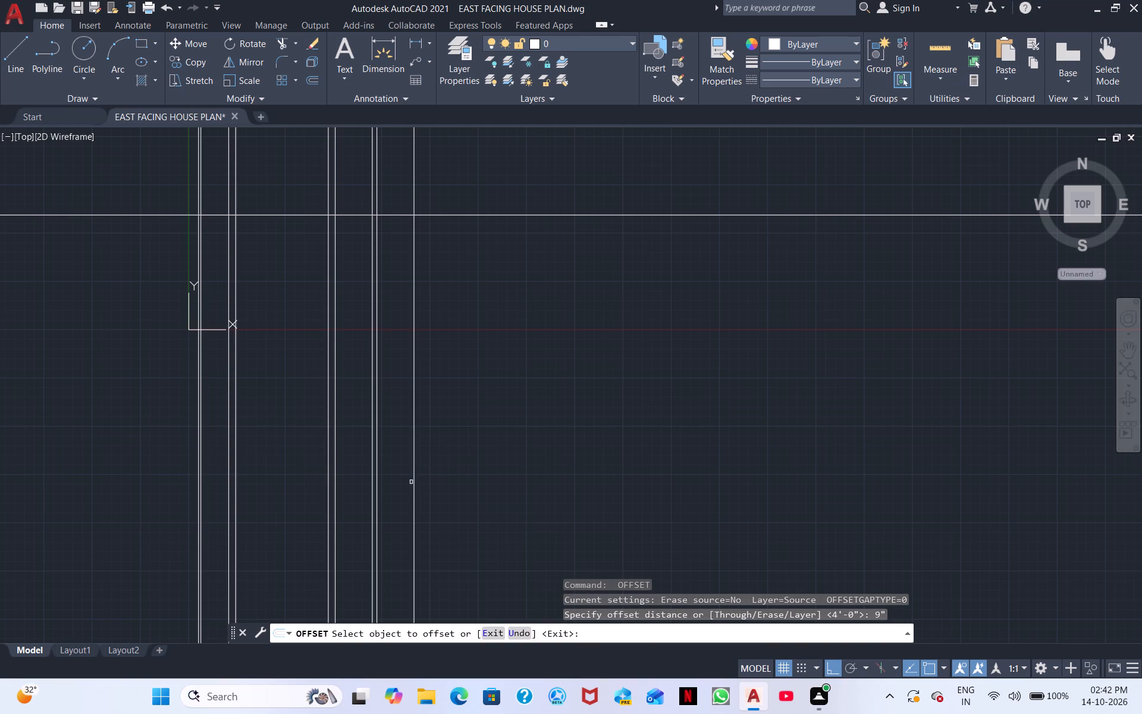
click(413, 482)
click(443, 491)
key(space)
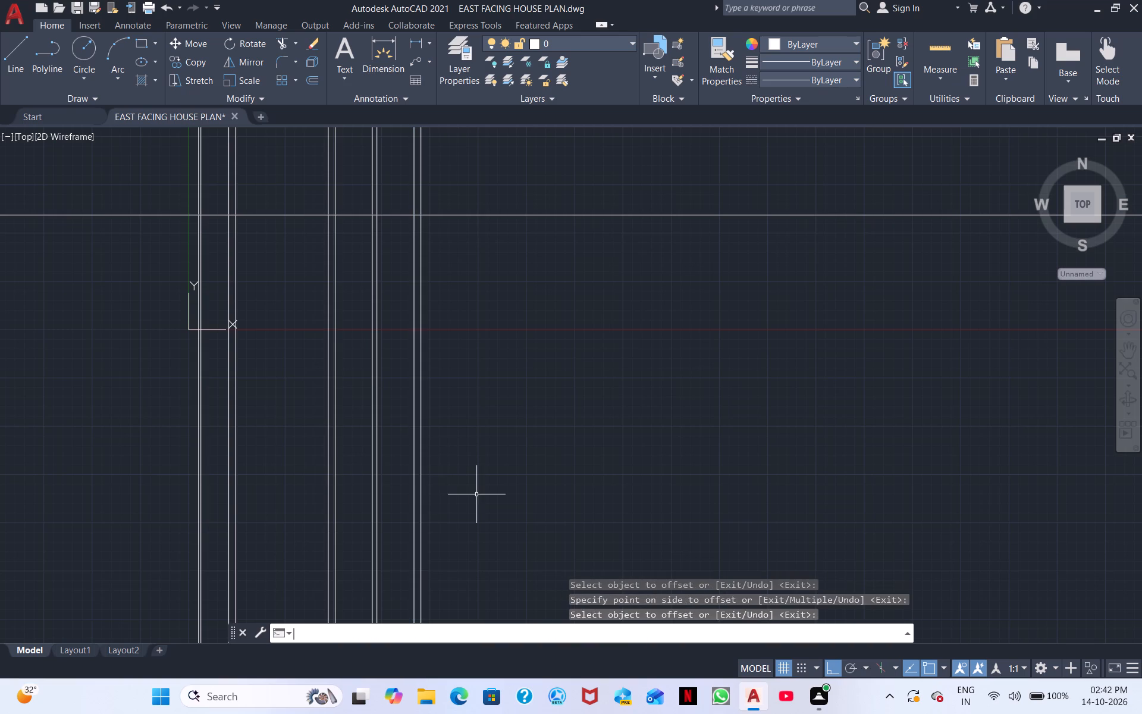
Offset the easternmost vertical line 10' to the east.
key(space)
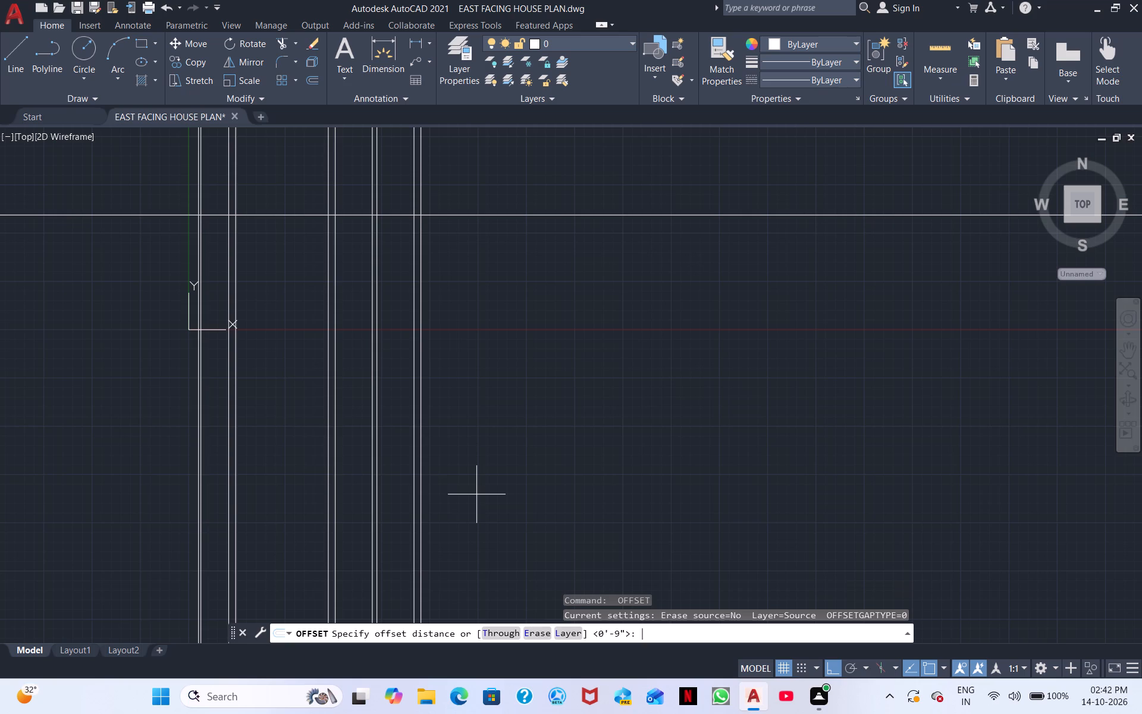
text(10')
key(Return)
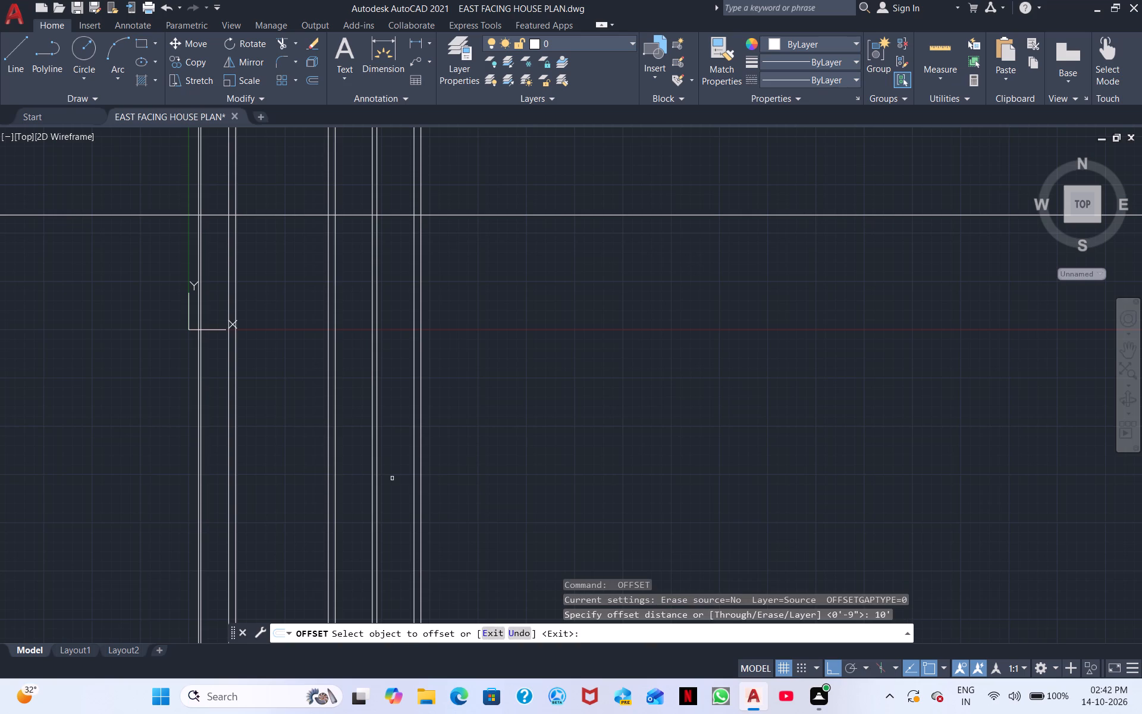
click(422, 491)
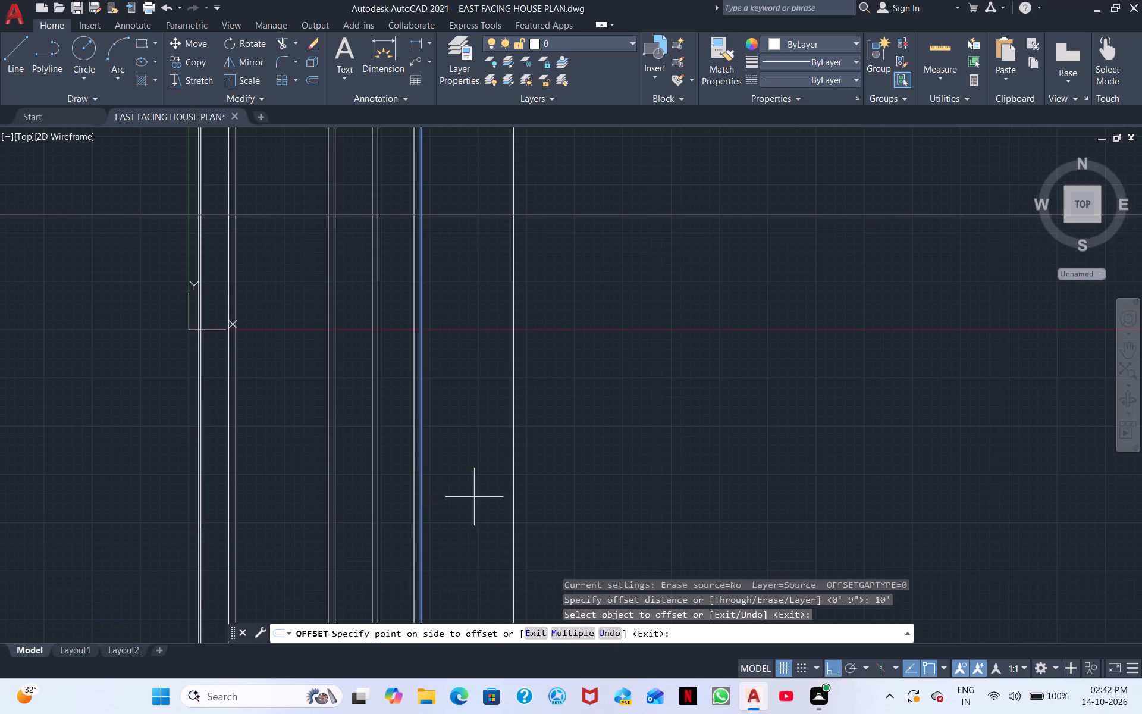
click(474, 497)
key(space)
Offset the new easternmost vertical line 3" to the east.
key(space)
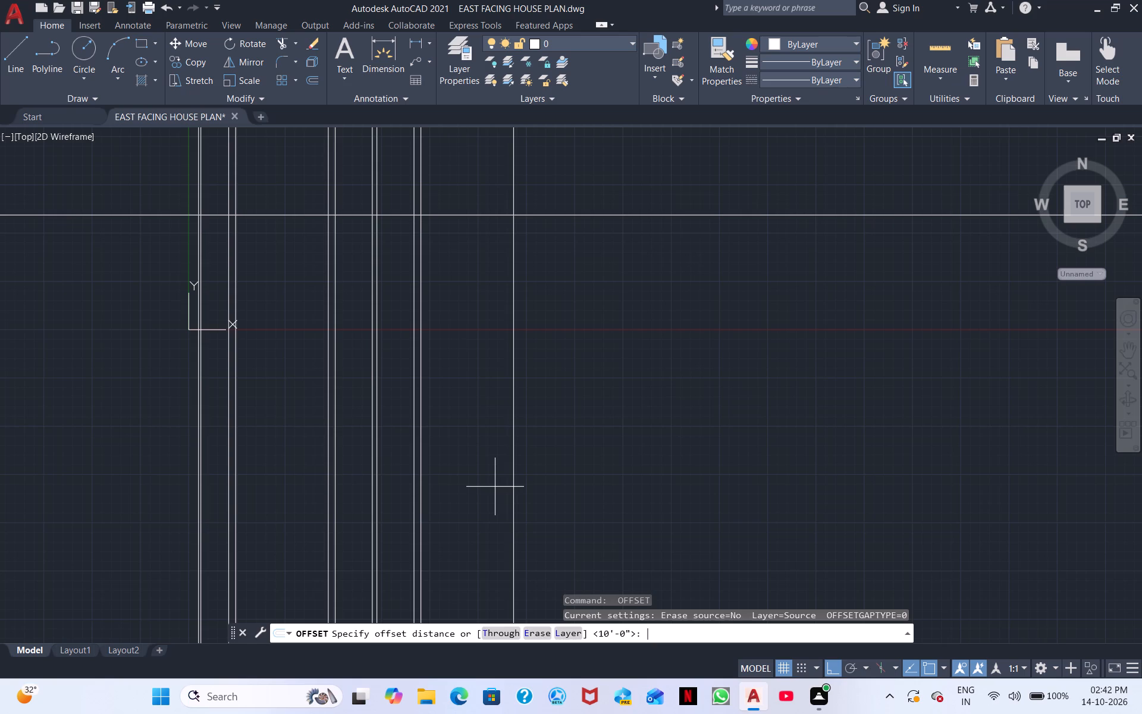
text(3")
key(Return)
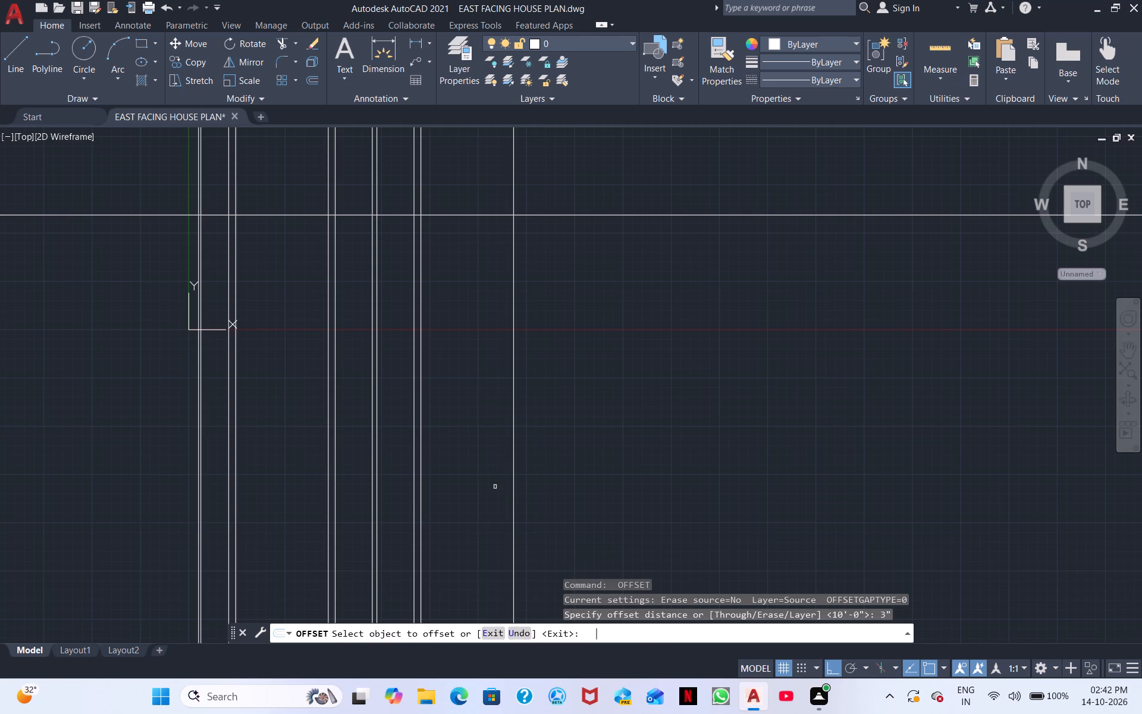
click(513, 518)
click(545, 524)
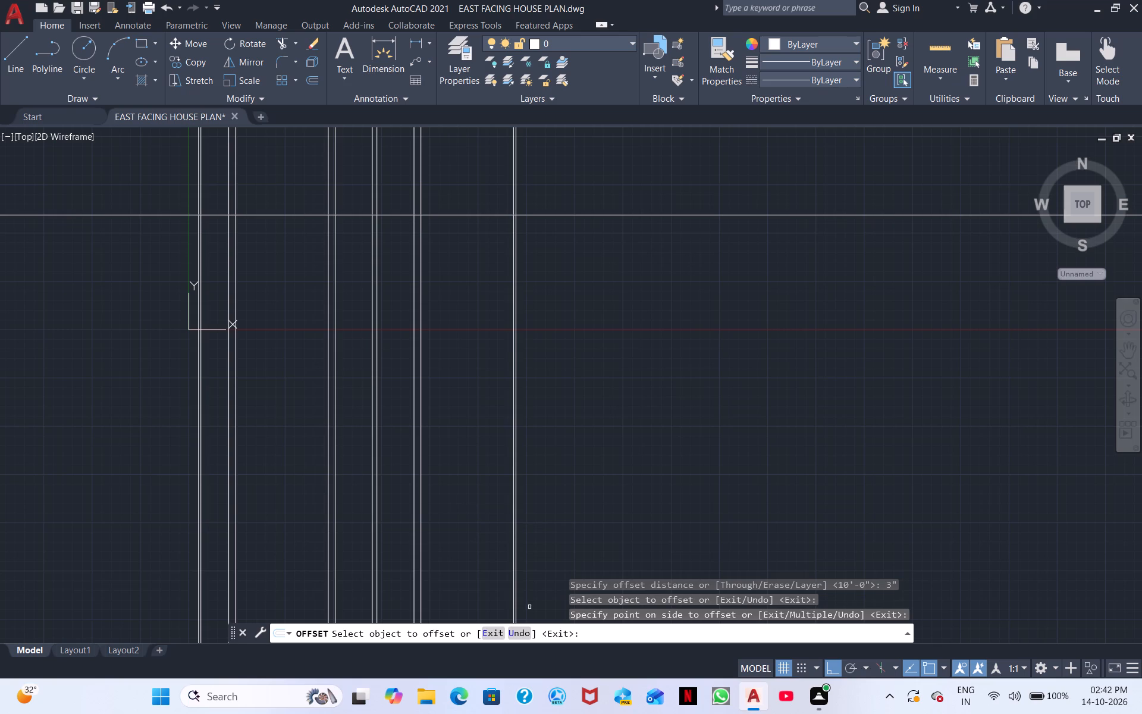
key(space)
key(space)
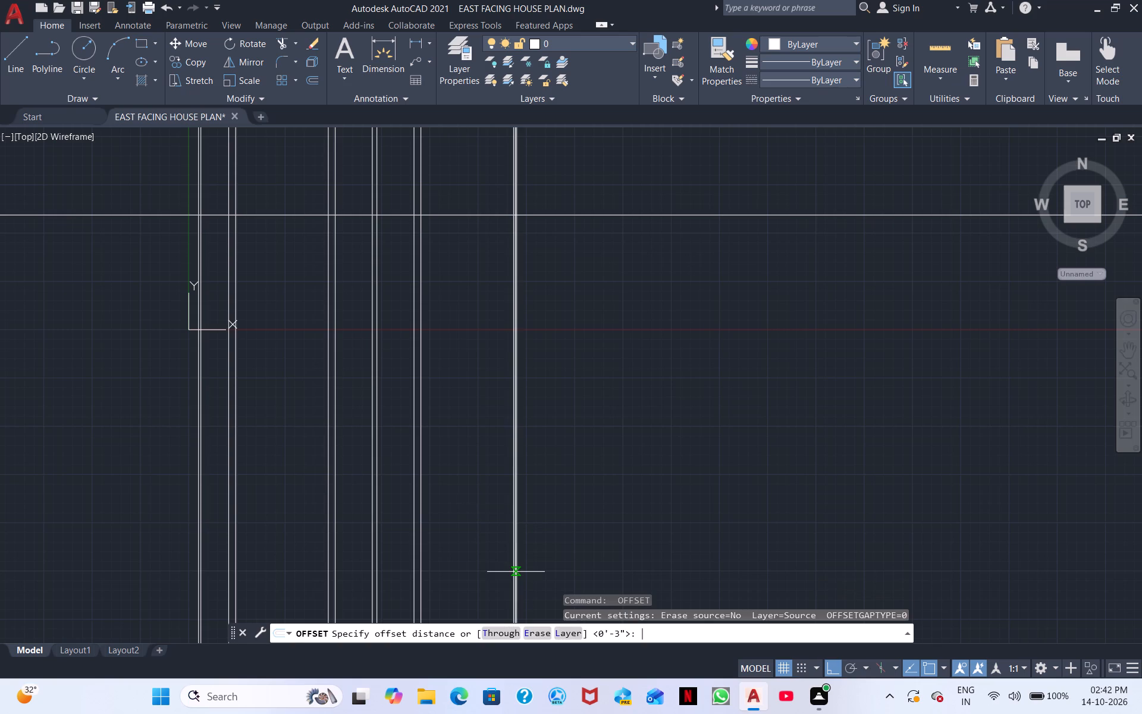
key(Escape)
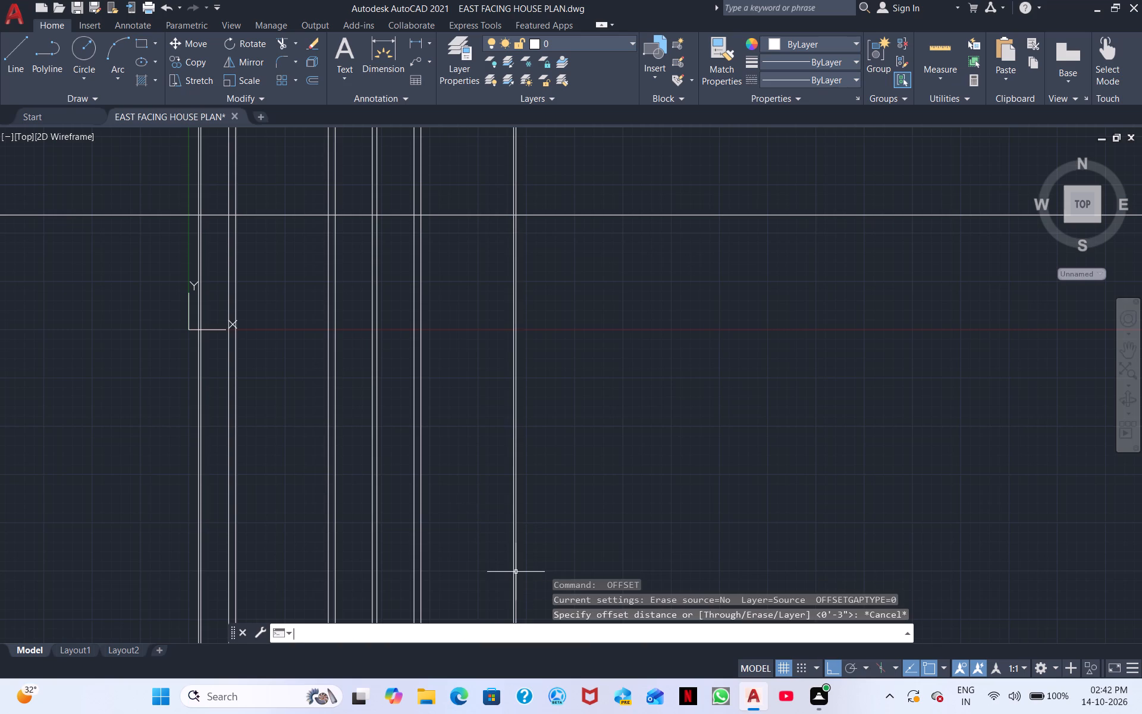
Measure the overall width from the westernmost to the easternmost vertical line with a linear dimension, without placing it.
click(408, 40)
scroll(339, 311, down, 1)
middle_drag(338, 314, 347, 284)
scroll(344, 300, up, 2)
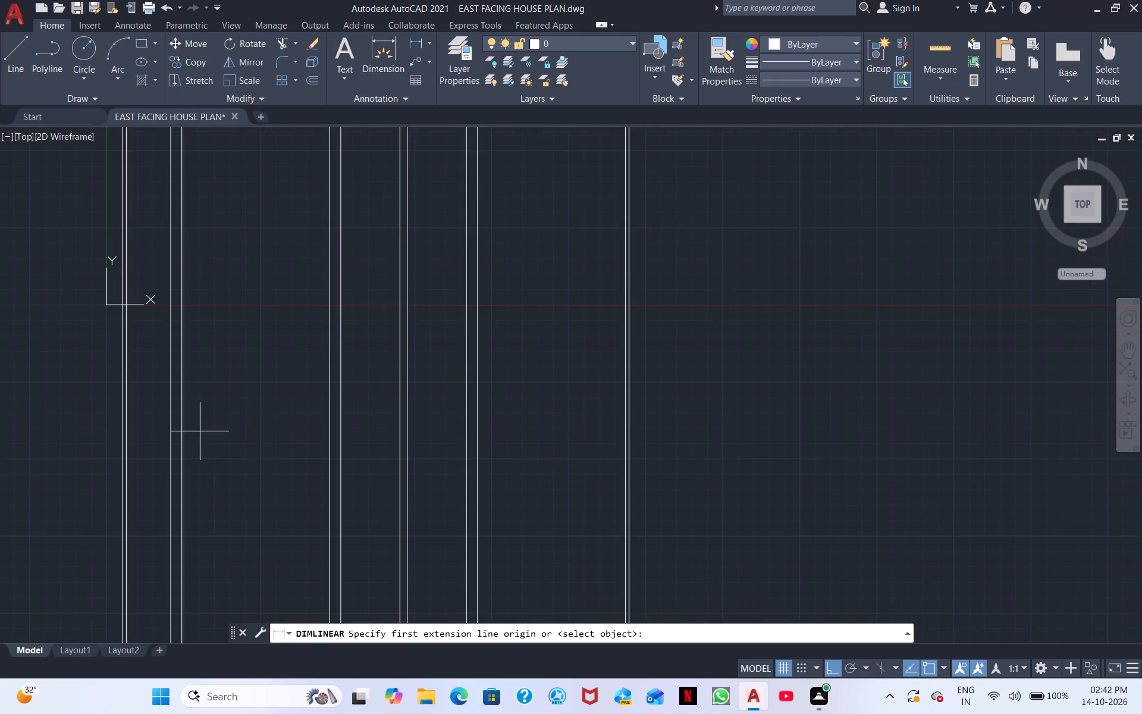
scroll(200, 431, up, 1)
click(73, 434)
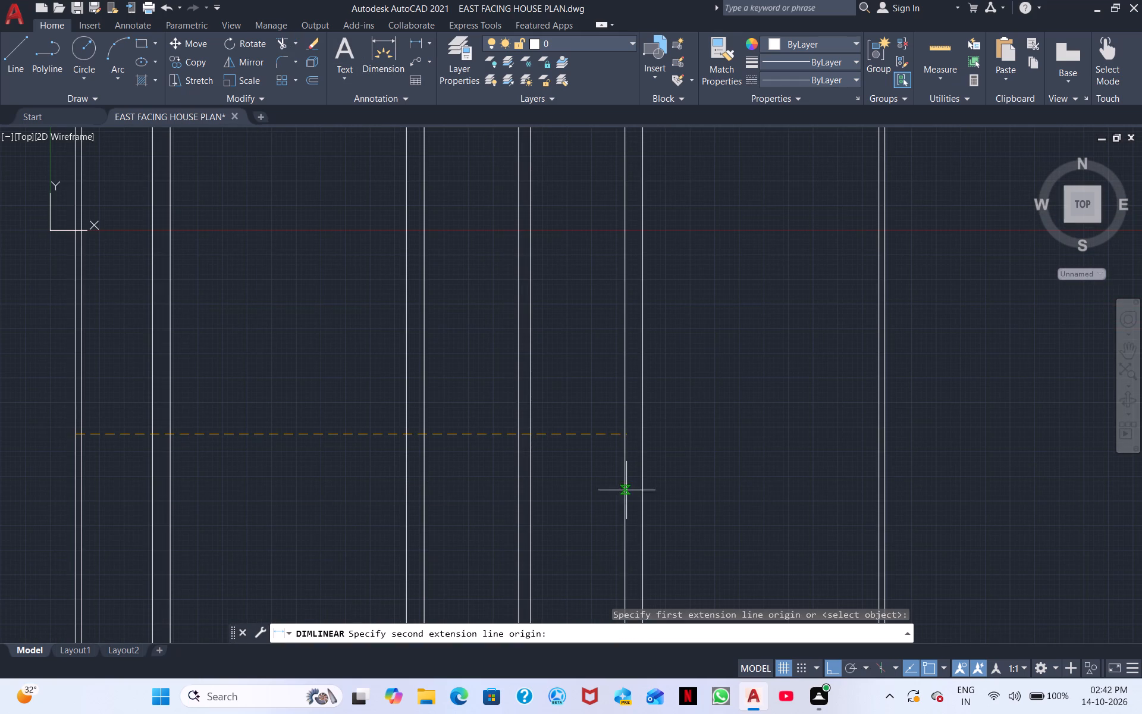
scroll(695, 438, down, 1)
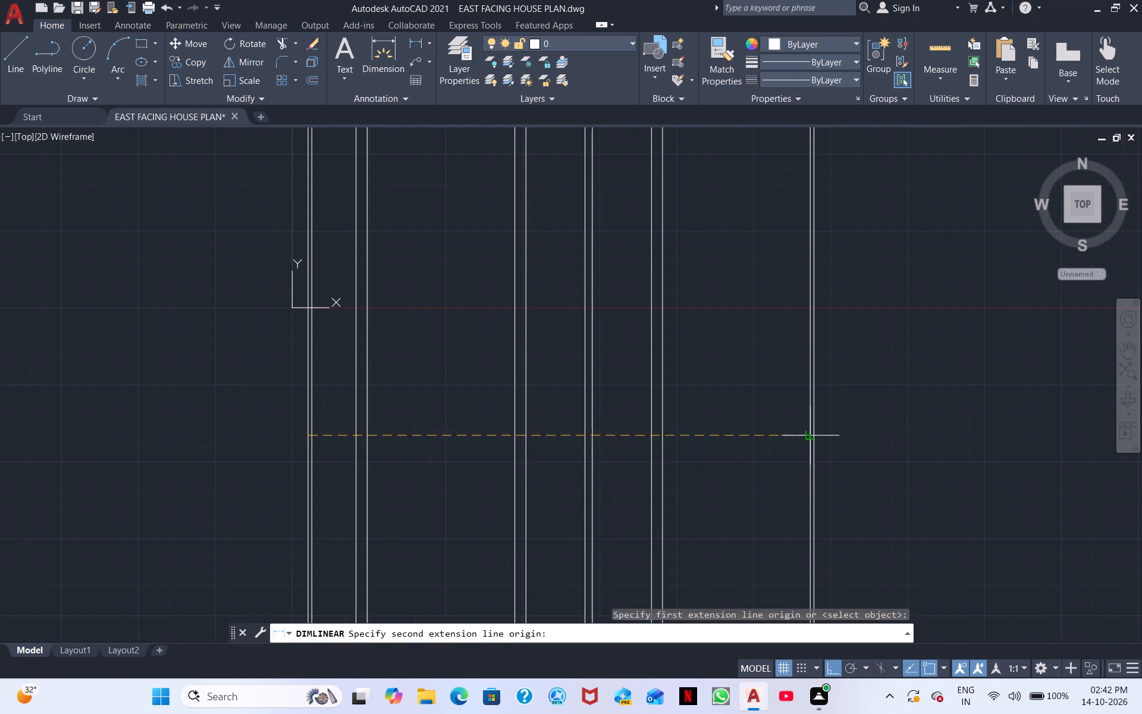
scroll(809, 431, up, 3)
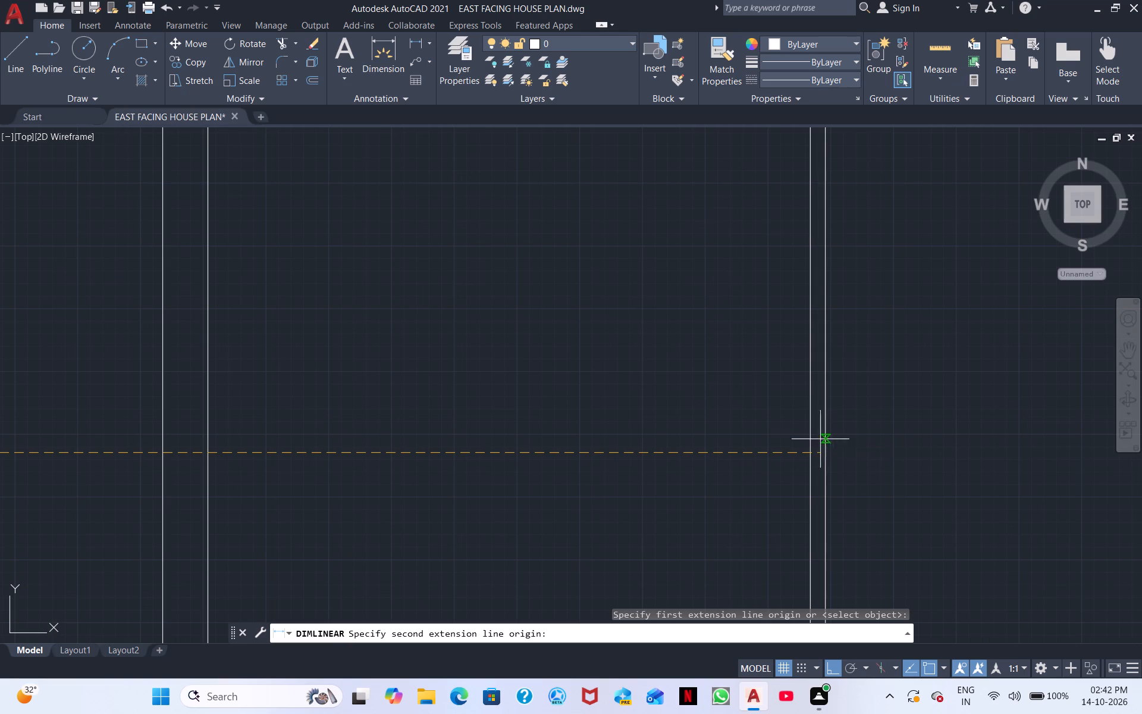
click(825, 452)
scroll(411, 397, down, 2)
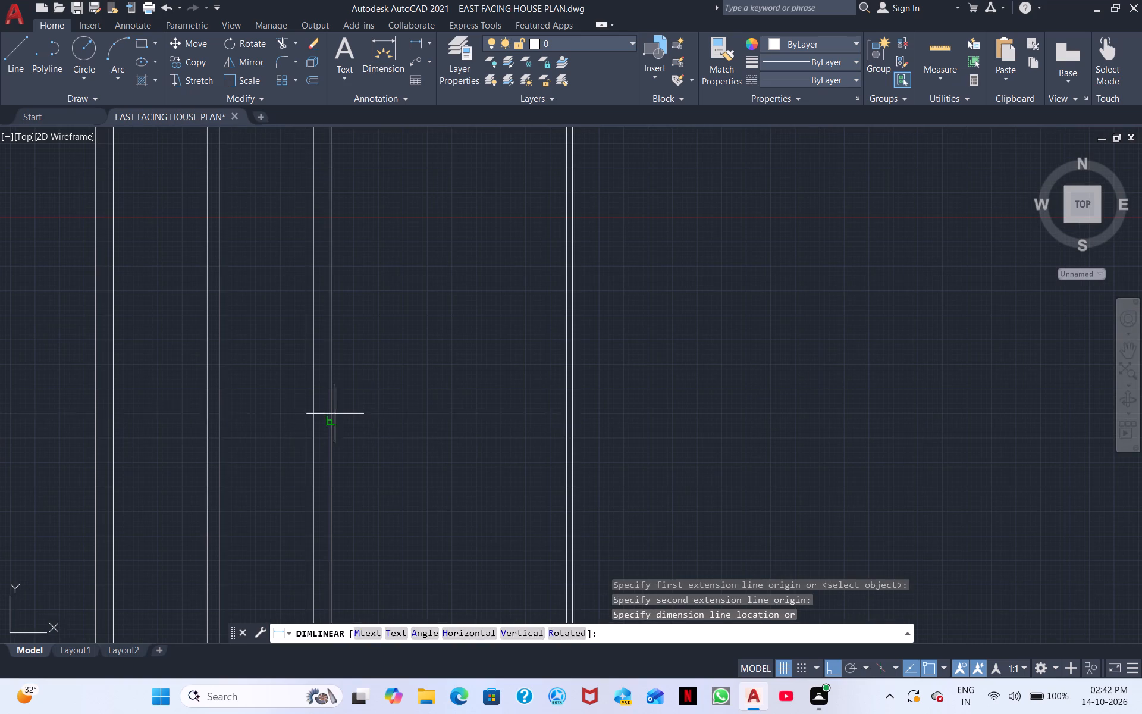
scroll(315, 392, down, 1)
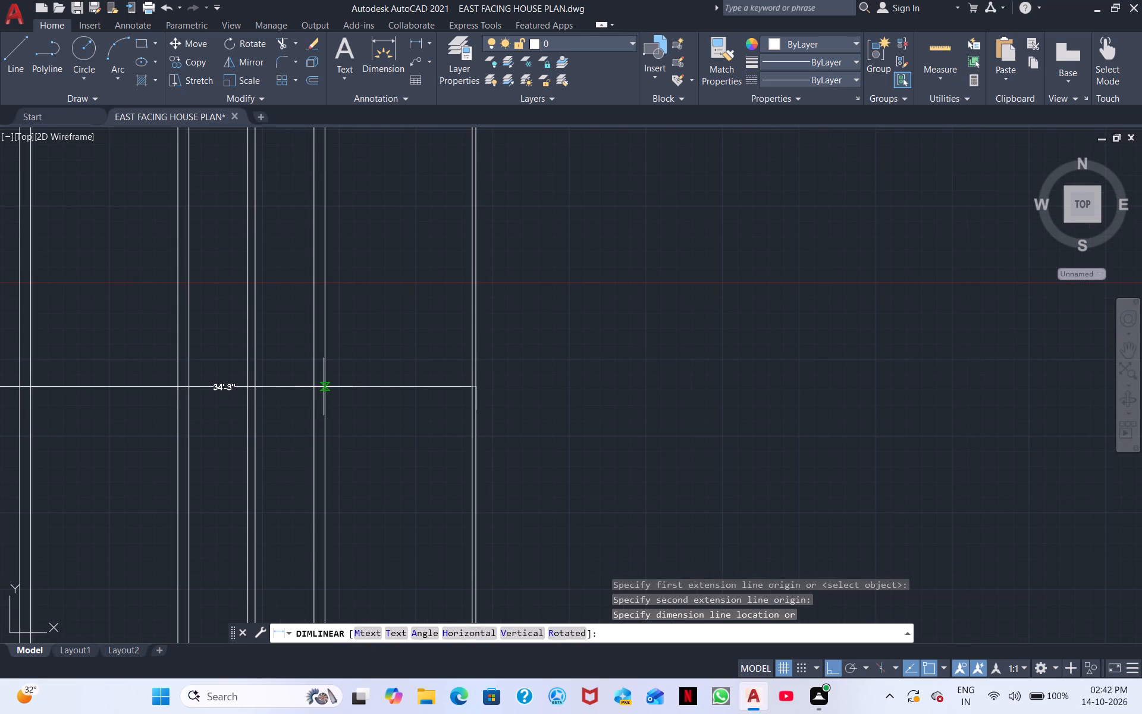
scroll(357, 382, down, 1)
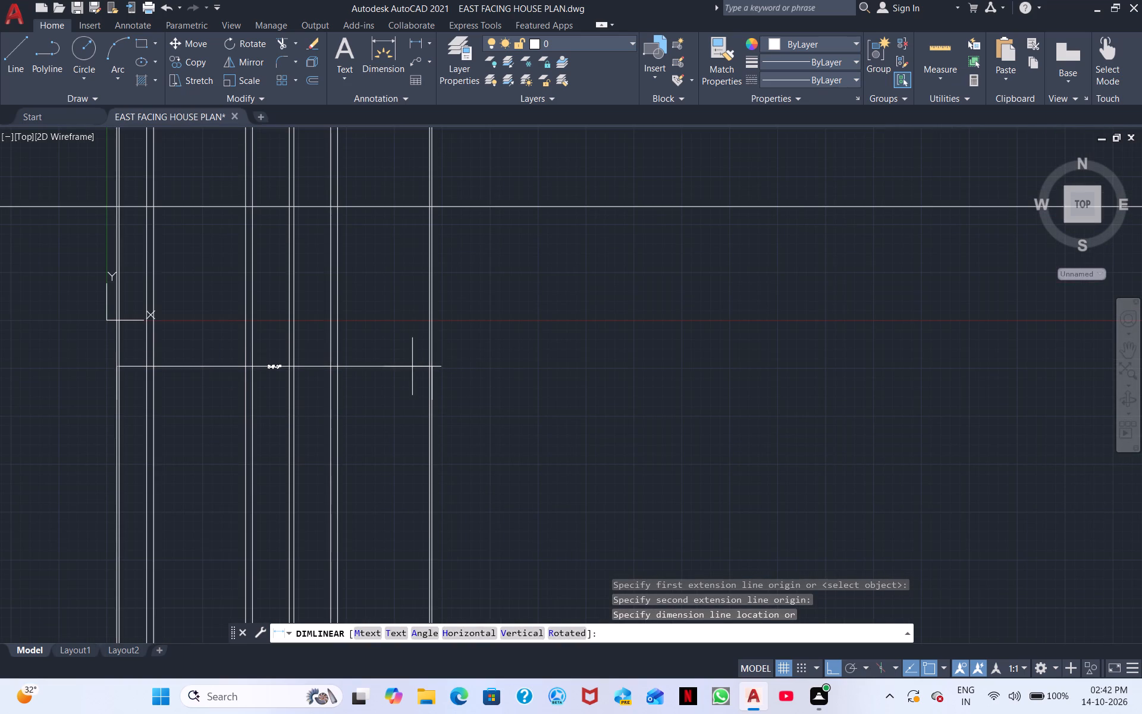
scroll(399, 352, up, 2)
middle_drag(315, 356, 456, 336)
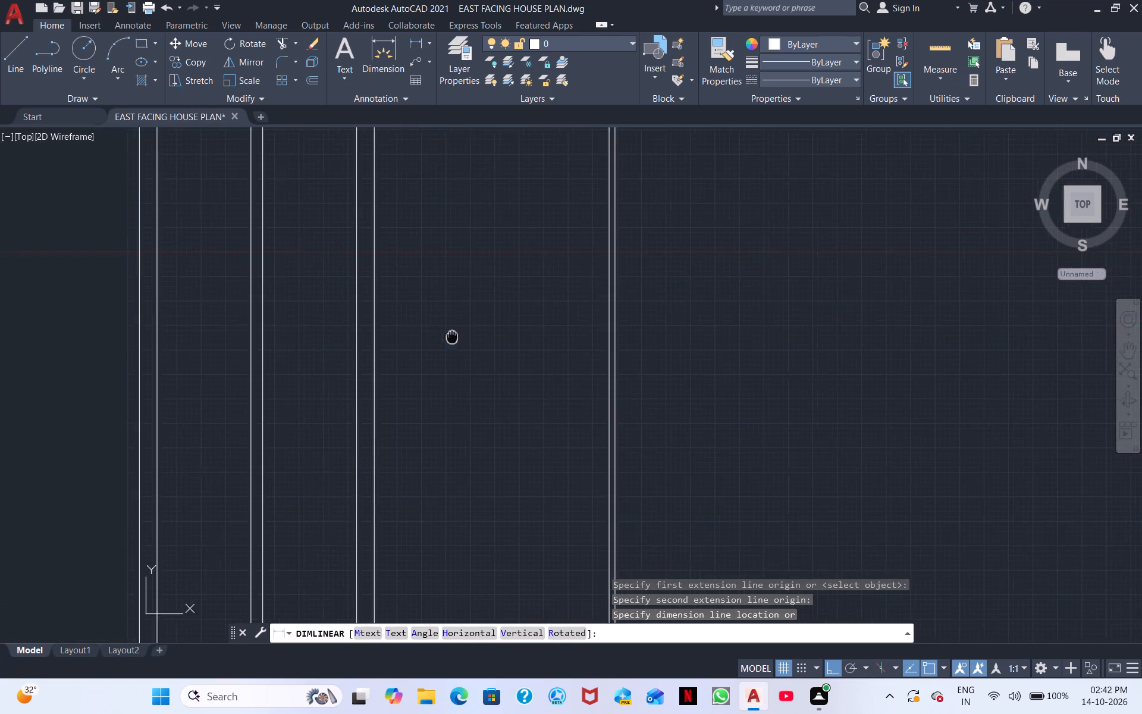
middle_drag(456, 336, 564, 323)
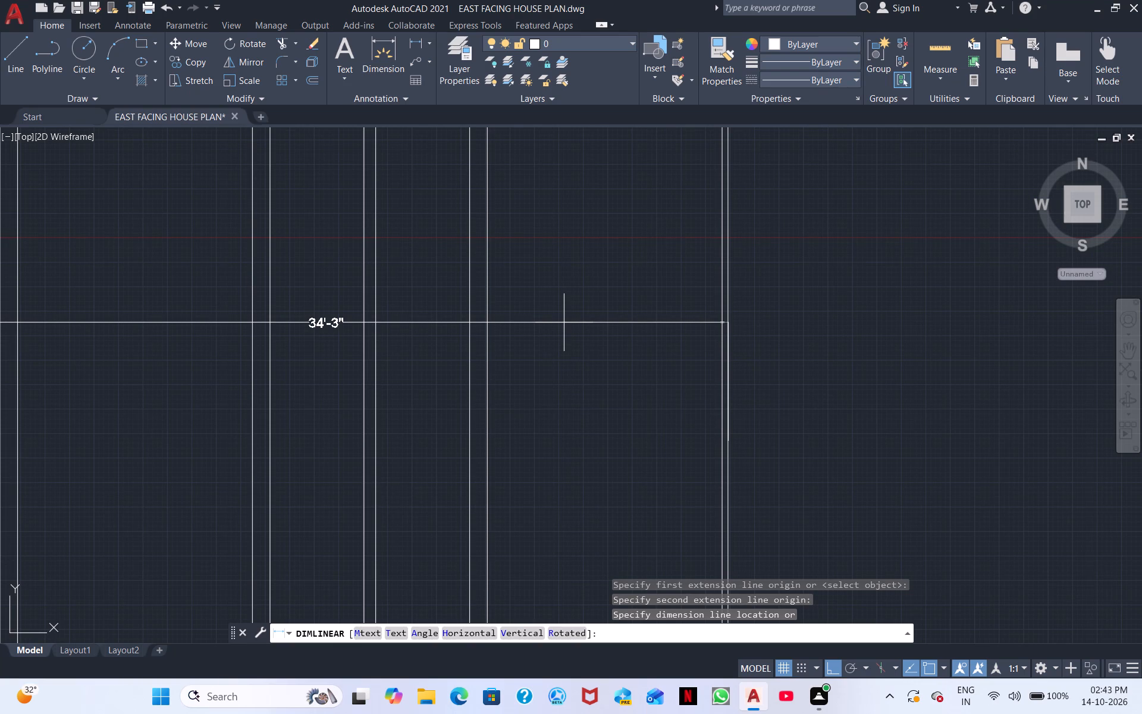
right_click(510, 314)
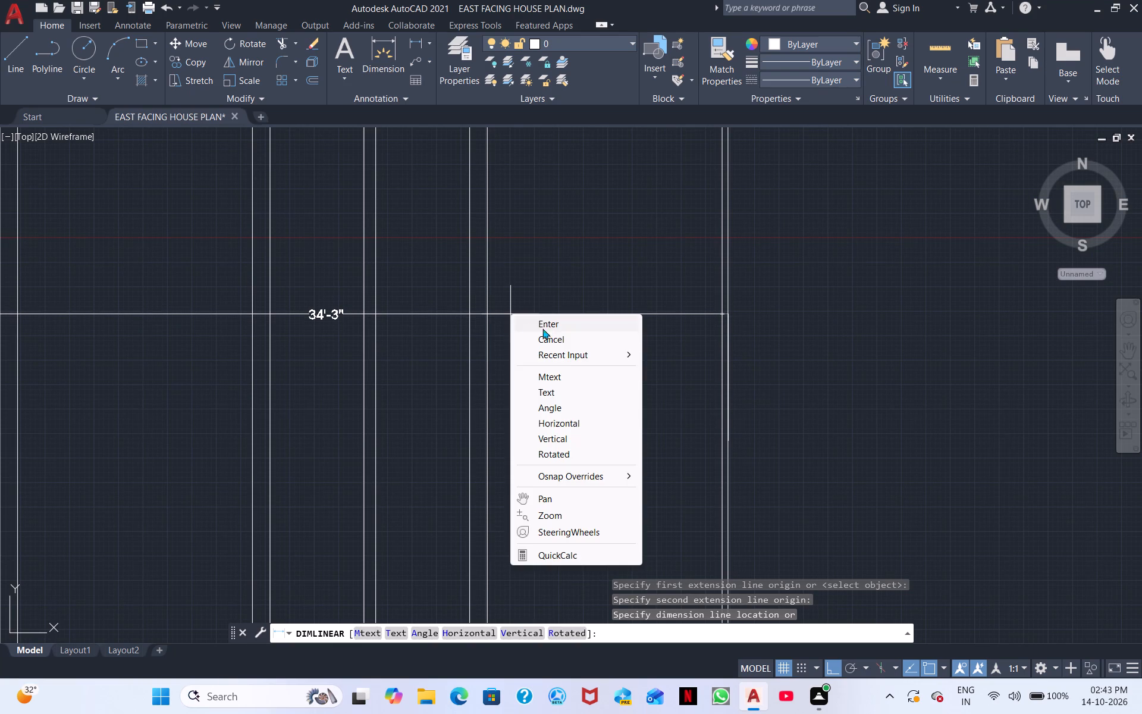
click(538, 337)
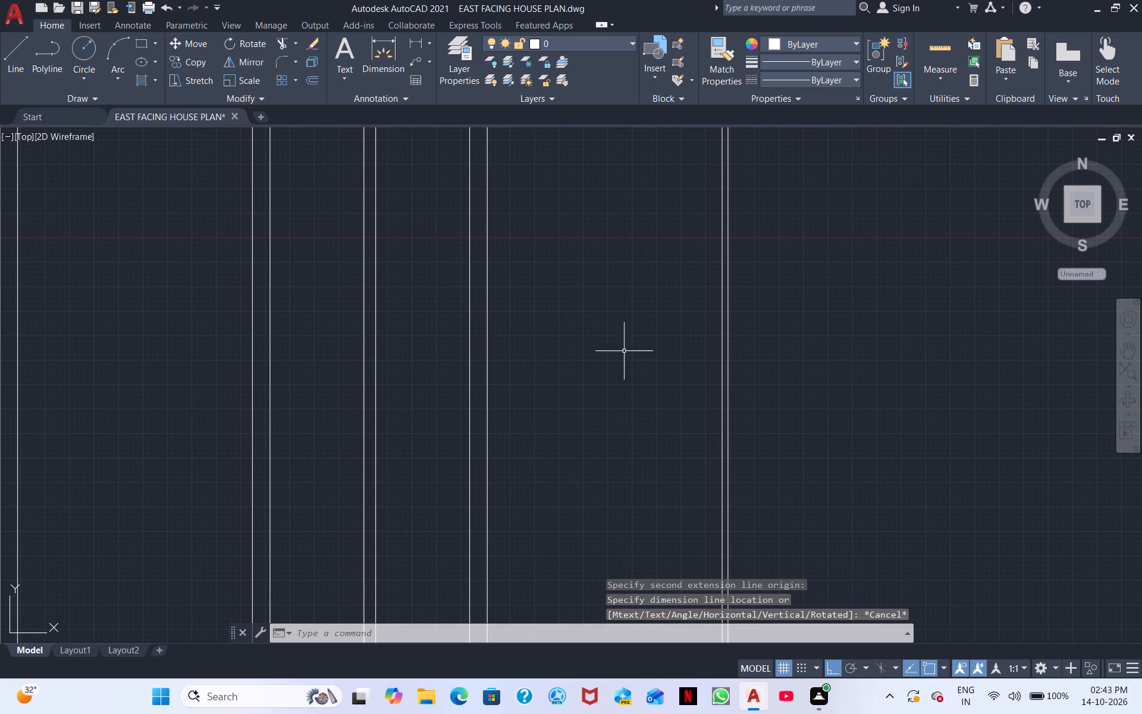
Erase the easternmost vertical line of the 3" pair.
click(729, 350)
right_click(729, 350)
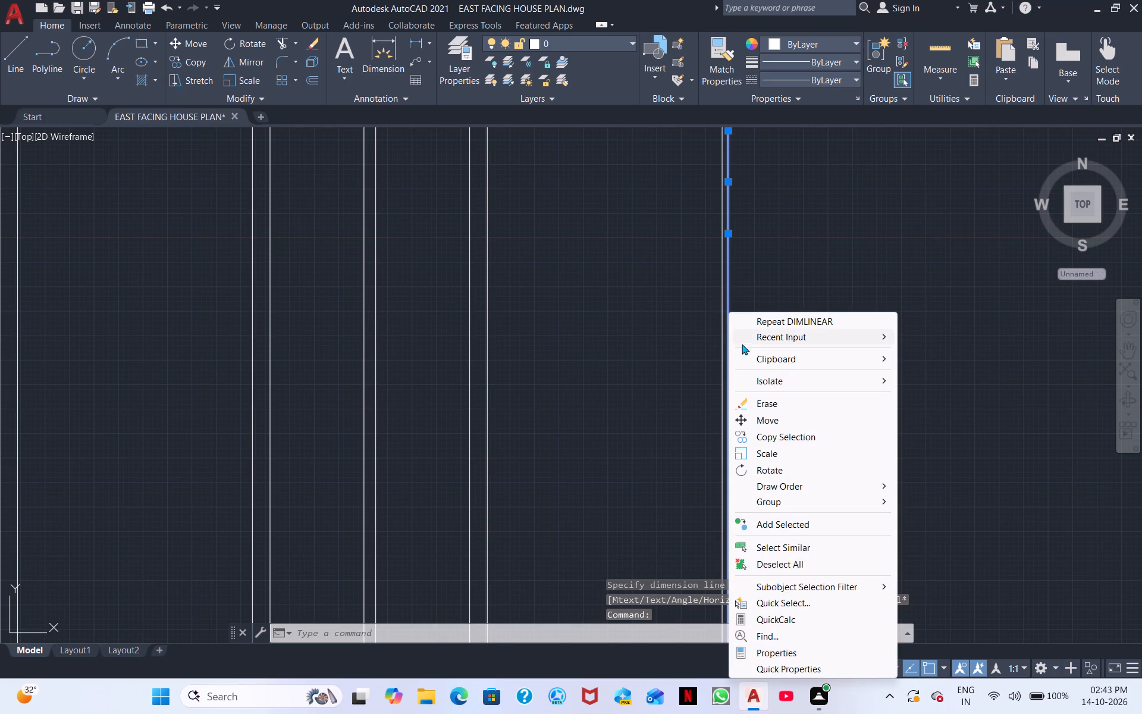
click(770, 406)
Offset the remaining easternmost vertical line 9" to the east to form a wall pair.
scroll(715, 371, down, 2)
middle_drag(779, 383, 599, 372)
key(BackSpace)
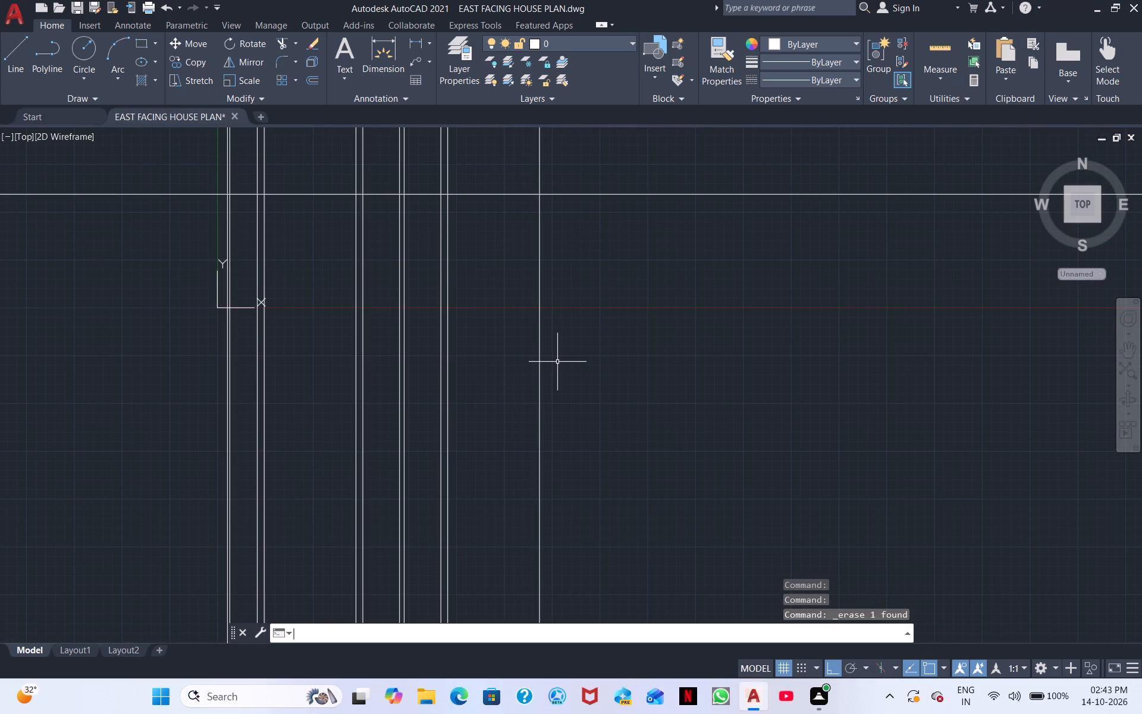
text(O)
key(space)
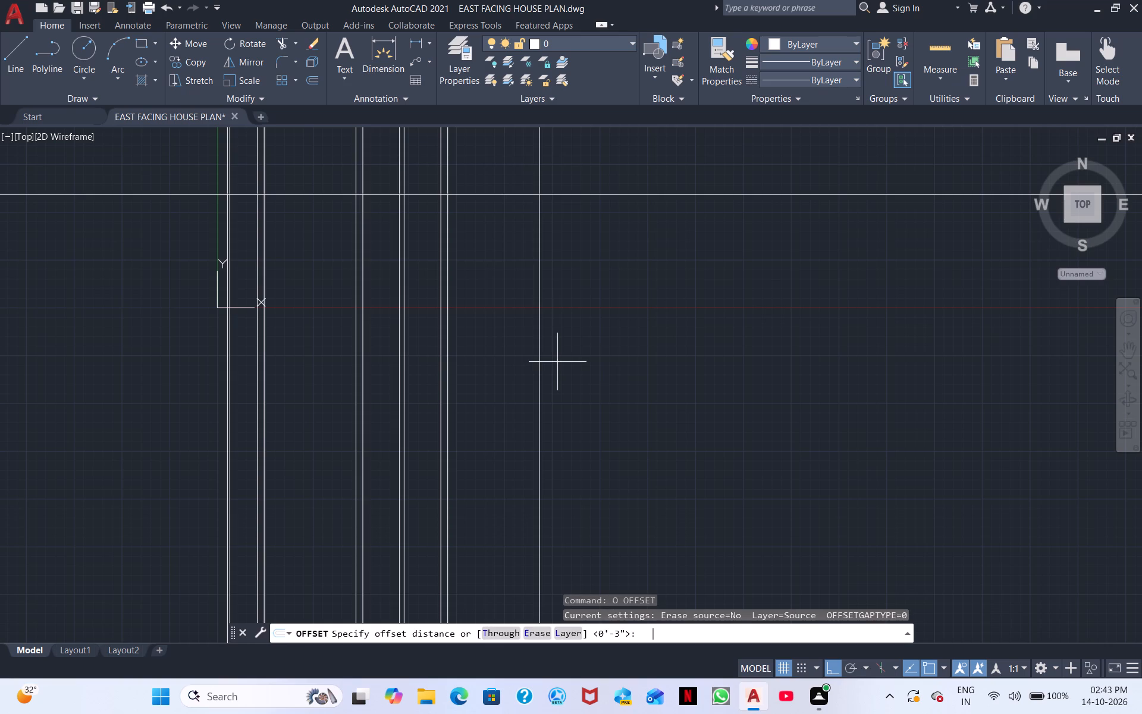
text(9")
key(Return)
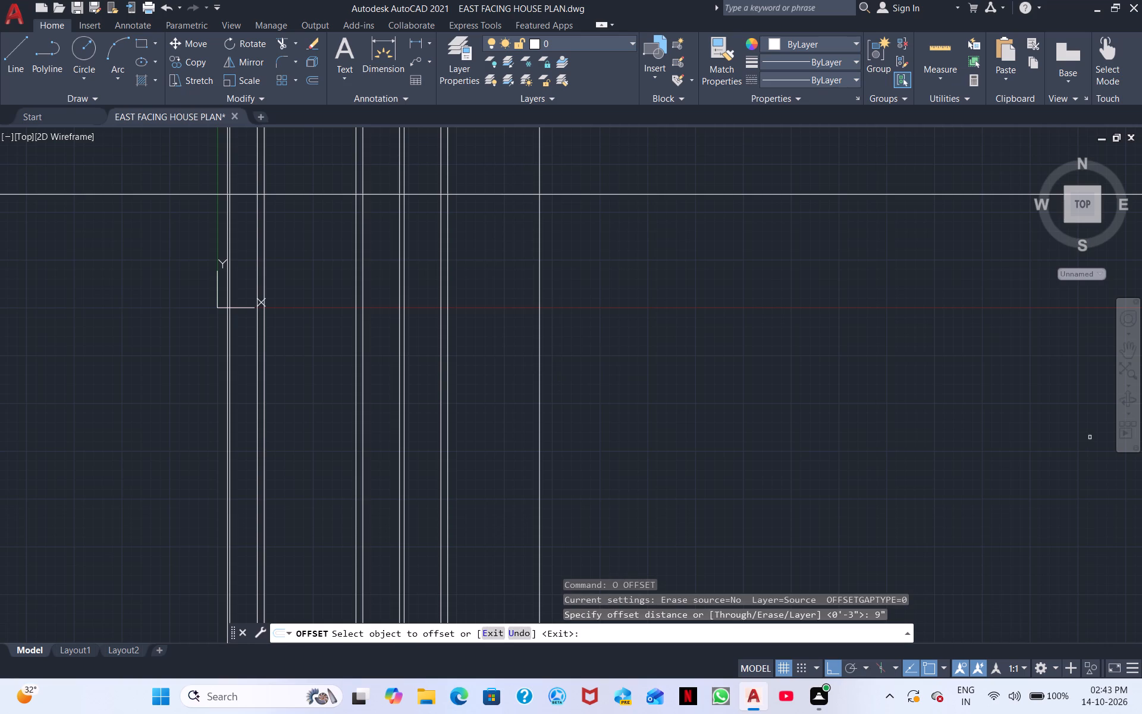
click(539, 446)
click(564, 449)
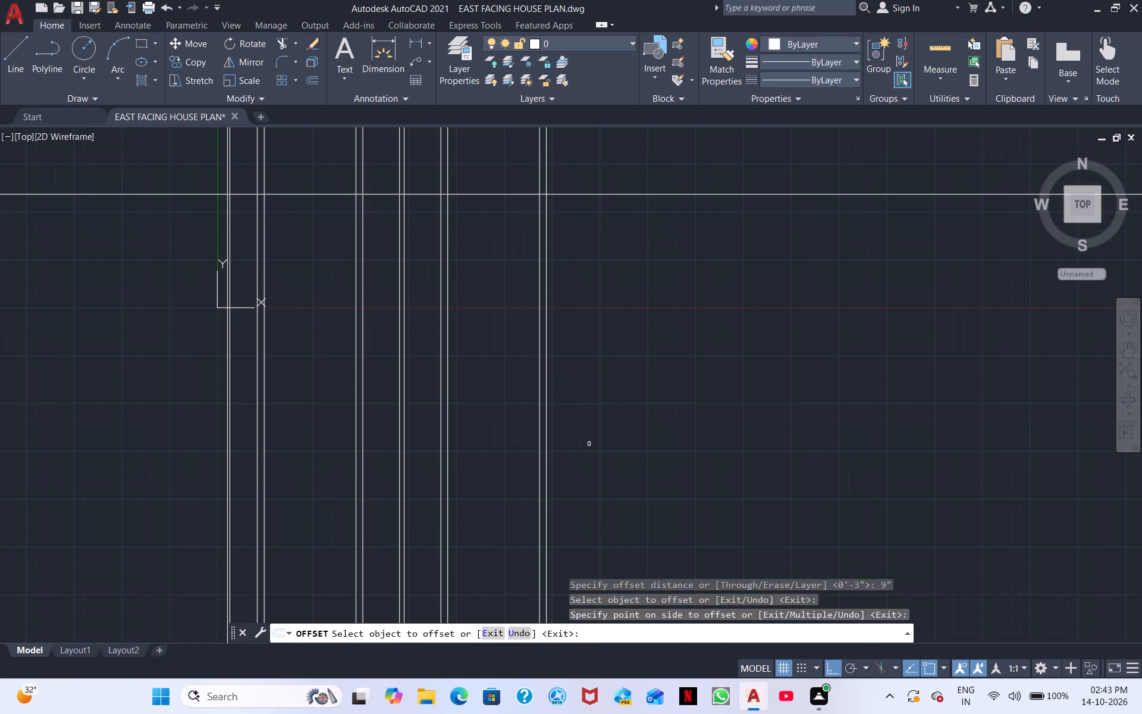
key(space)
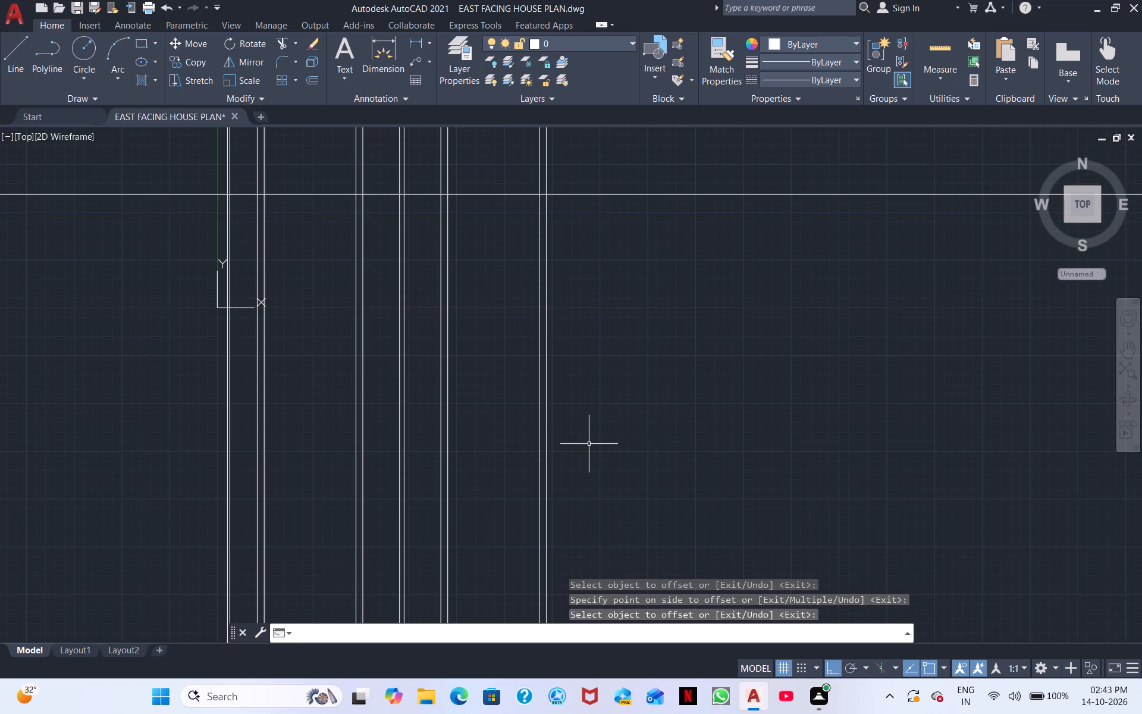
Offset the easternmost line of the new wall pair 3' to the east.
key(space)
text(3)
key(apostrophe)
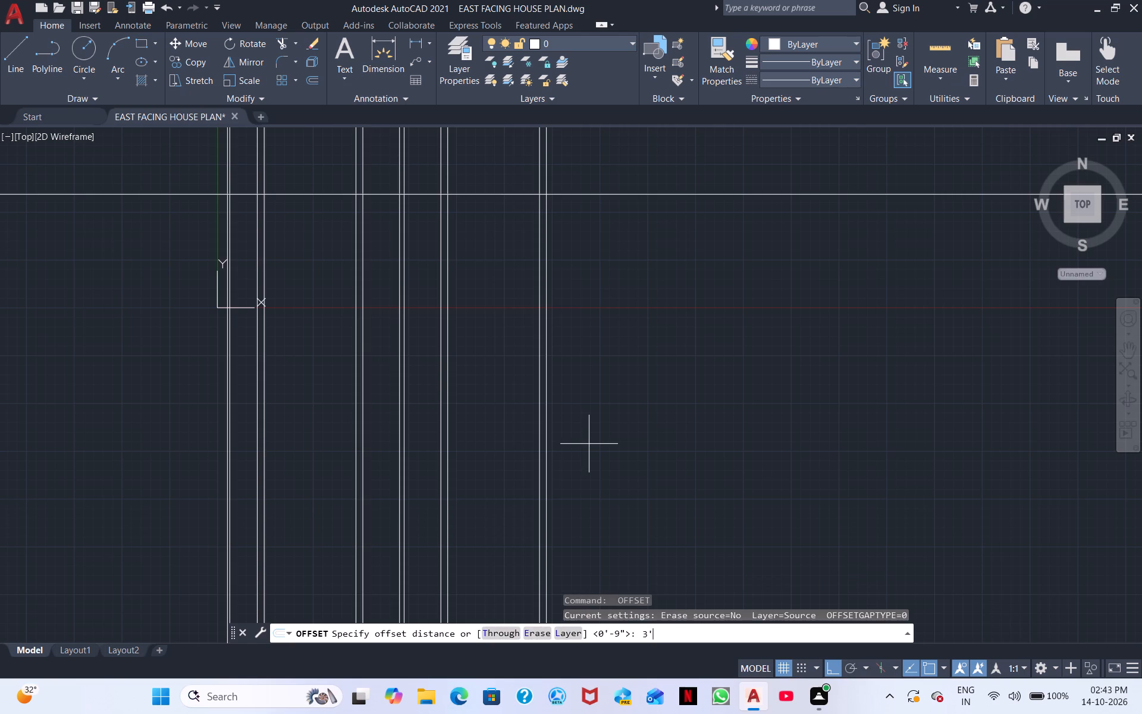
key(Return)
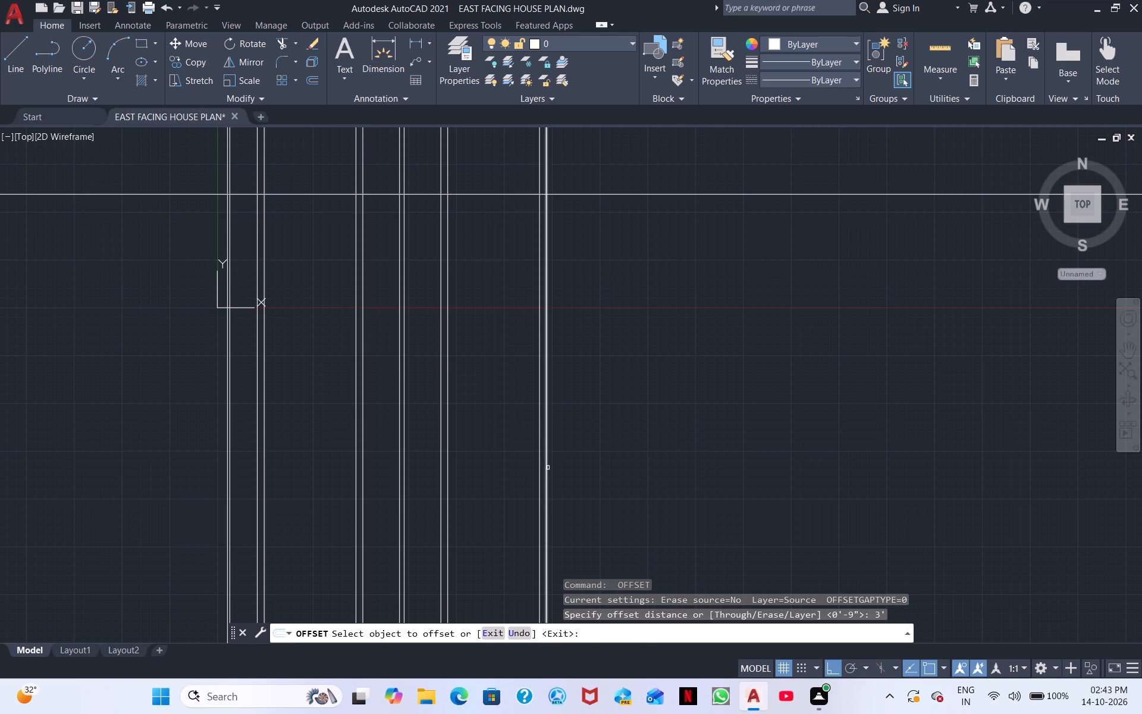
click(548, 468)
click(586, 463)
key(space)
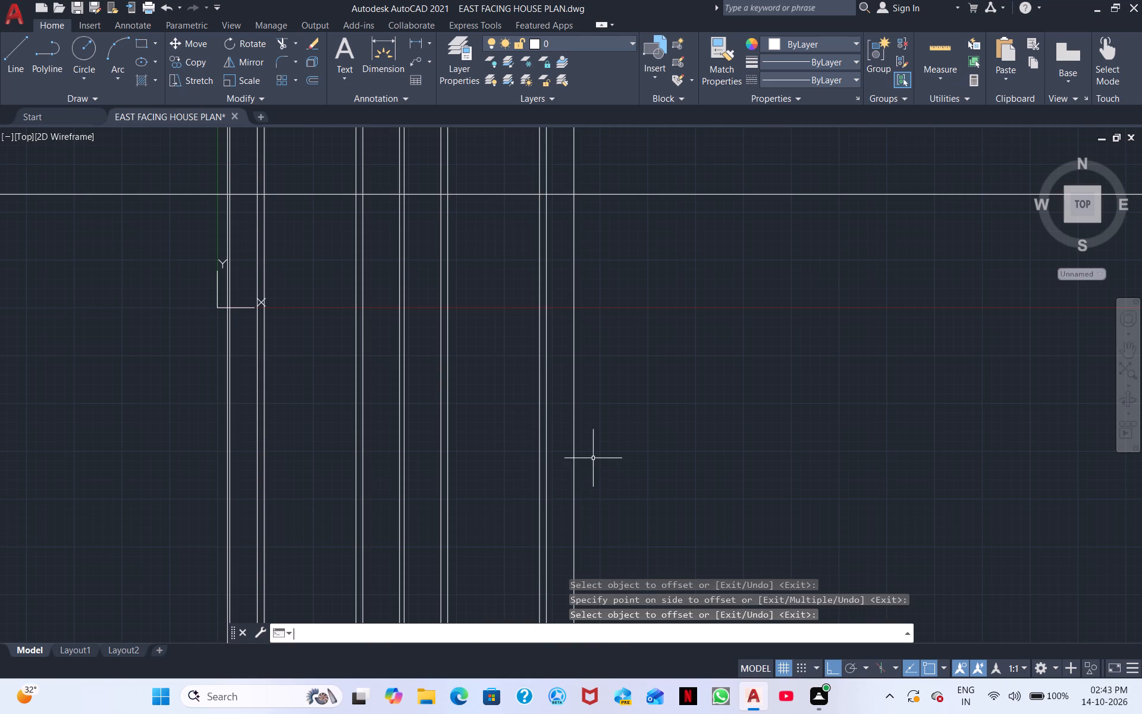
Offset the new easternmost vertical line 3" to the east to form a thin wall pair.
key(space)
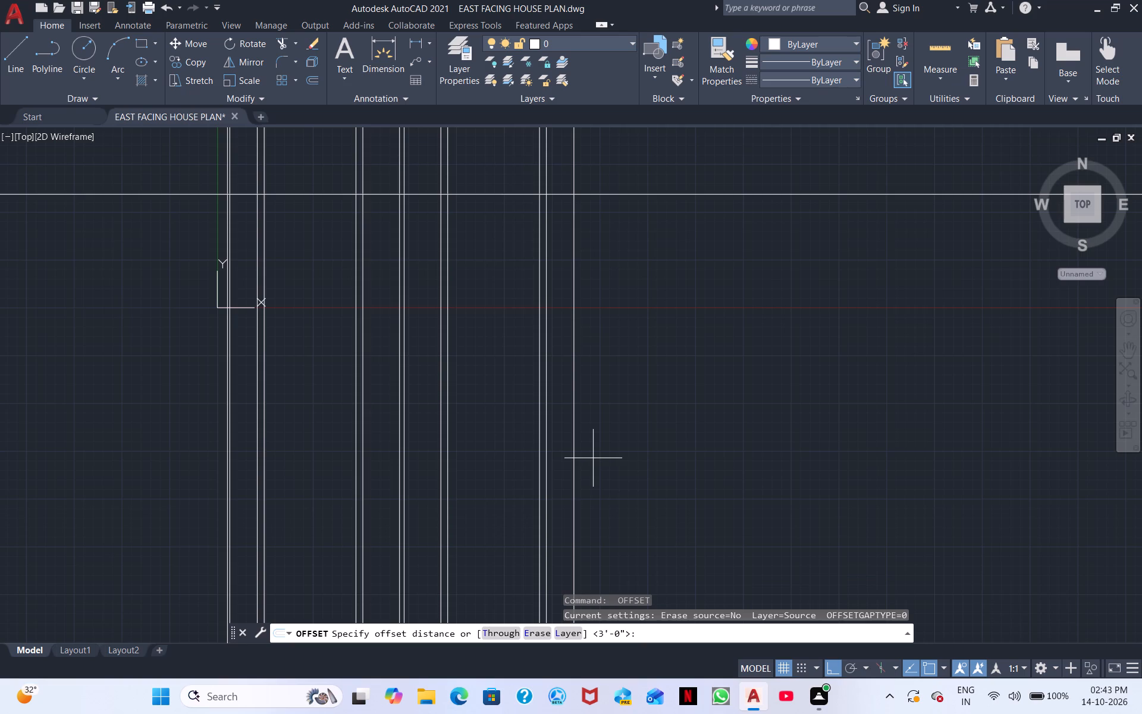
text(3")
key(Return)
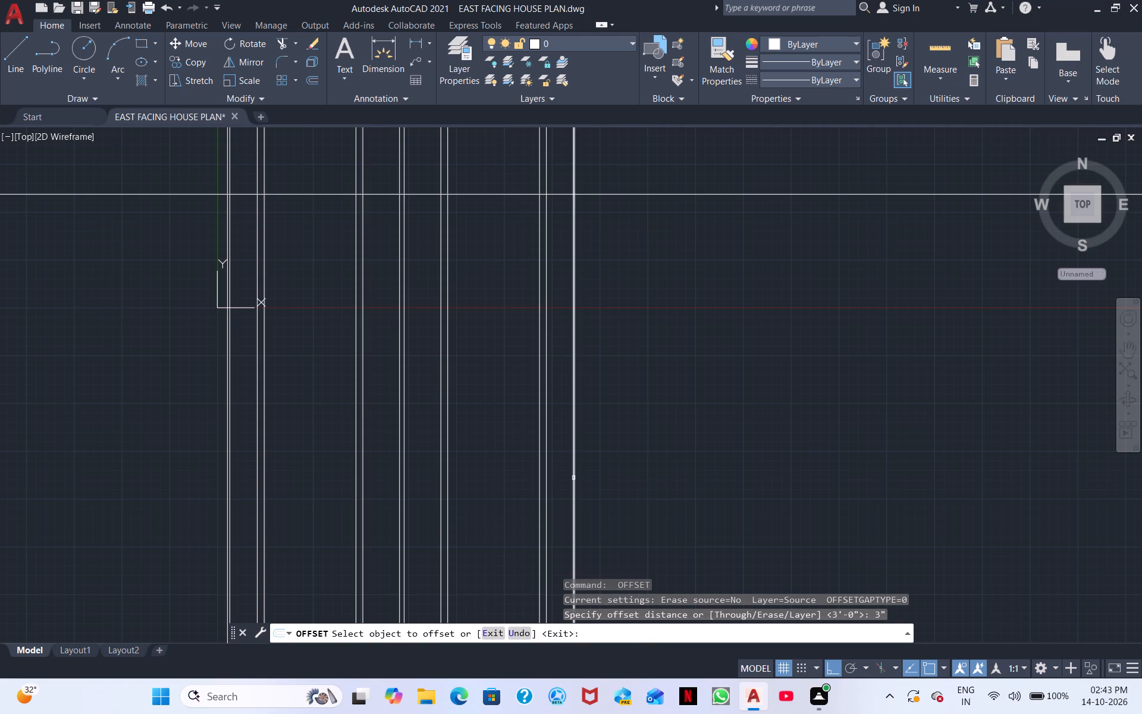
click(573, 478)
click(607, 484)
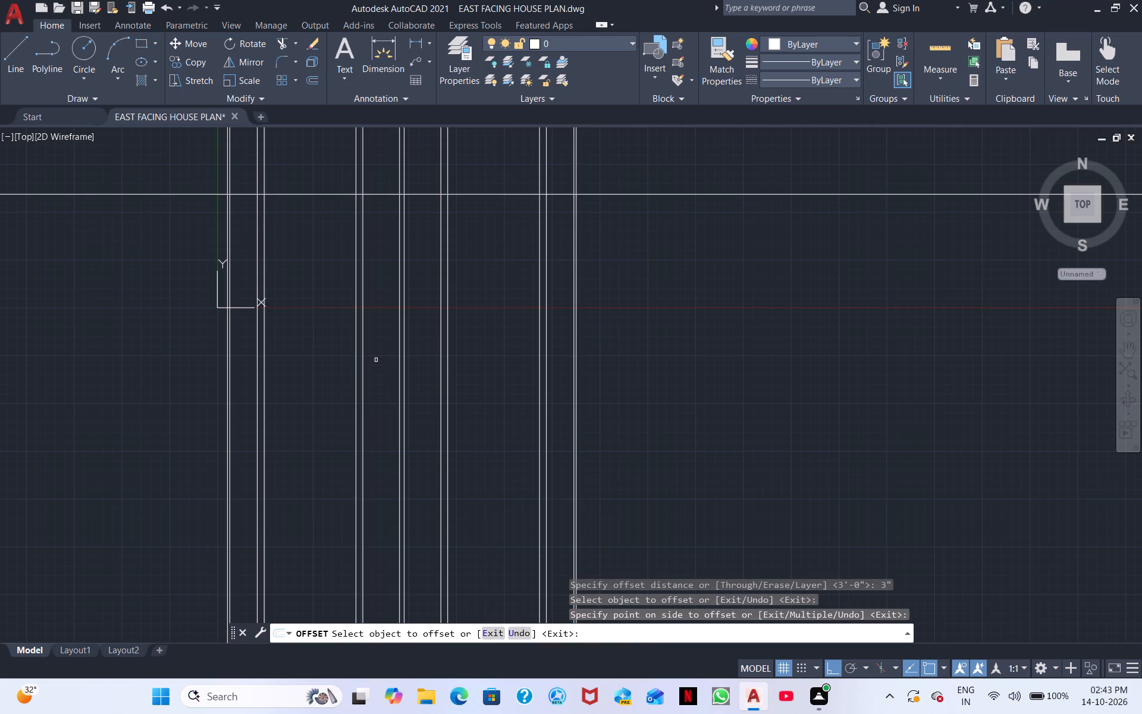
right_click(376, 360)
click(430, 380)
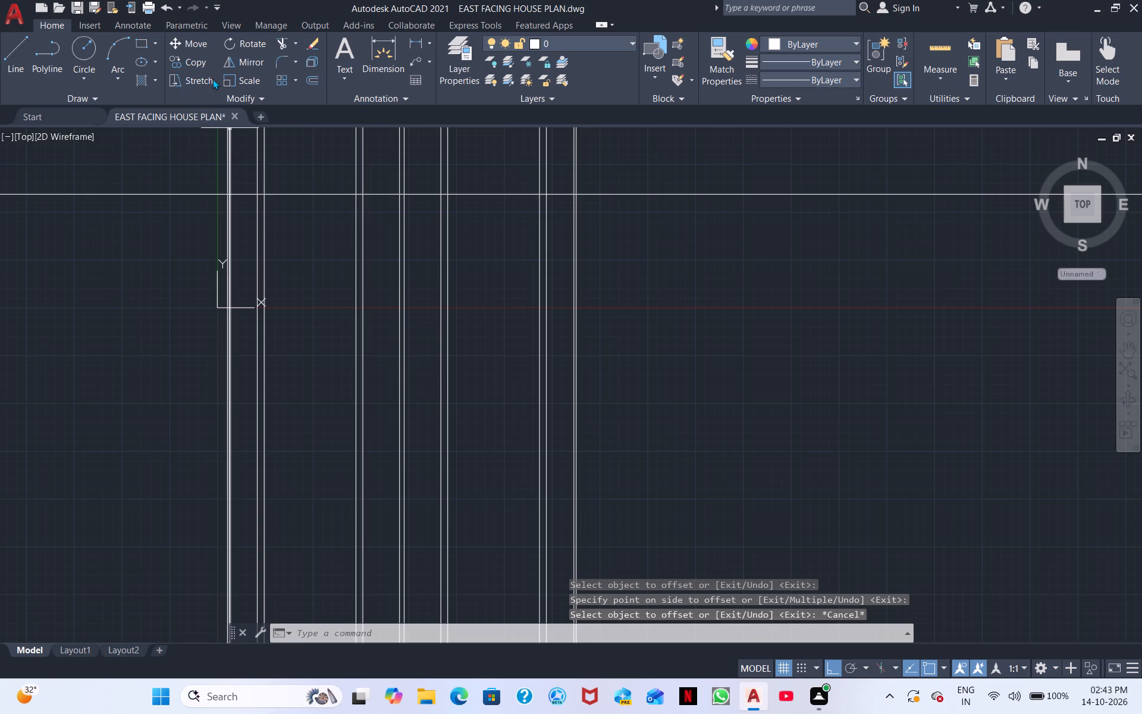
Measure the overall width between the westernmost and easternmost vertical lines with a temporary linear dimension.
click(410, 40)
scroll(224, 337, up, 2)
click(231, 336)
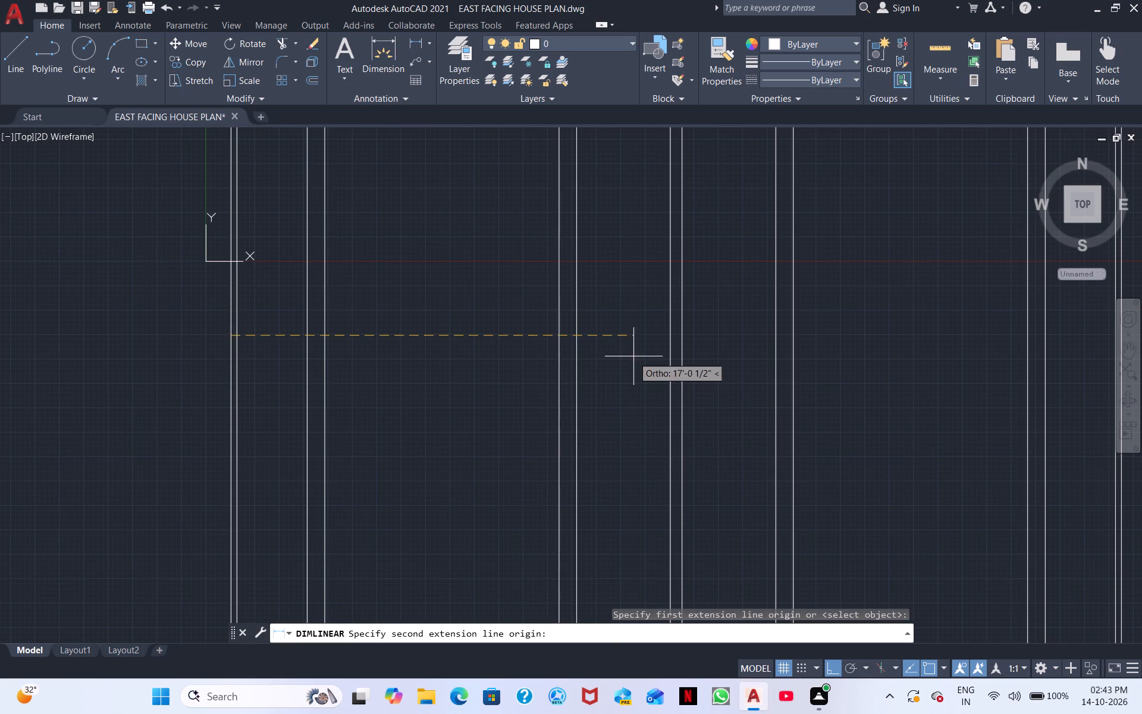
middle_drag(635, 356, 397, 339)
middle_drag(708, 334, 343, 302)
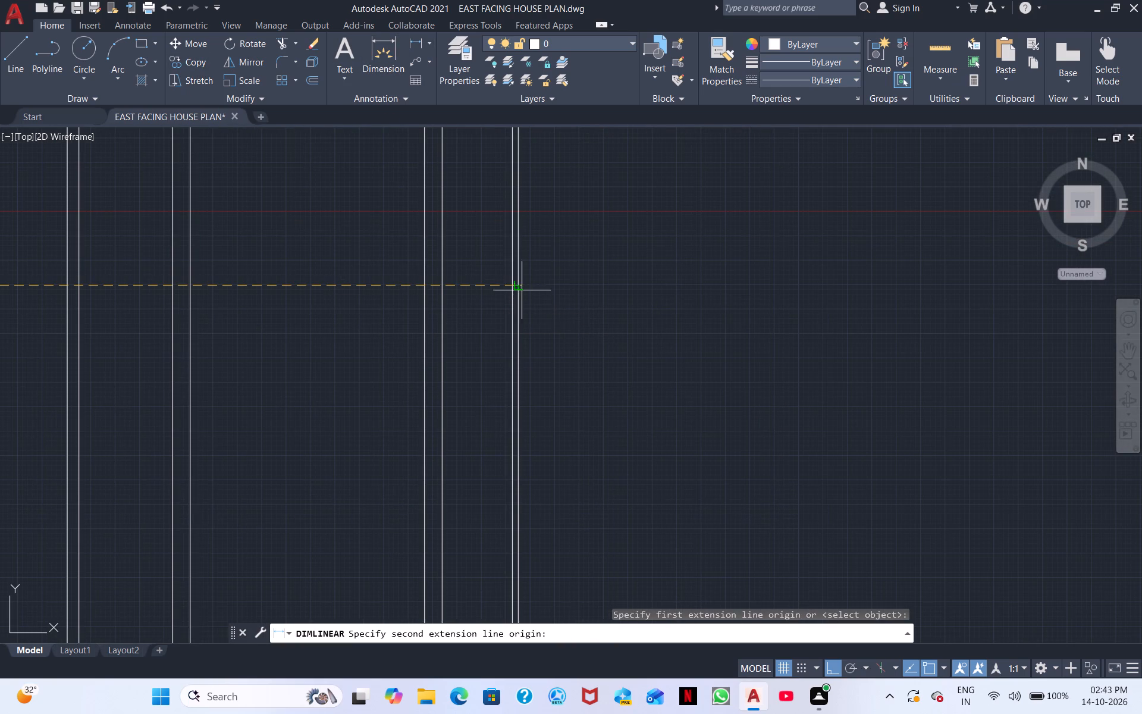
click(515, 283)
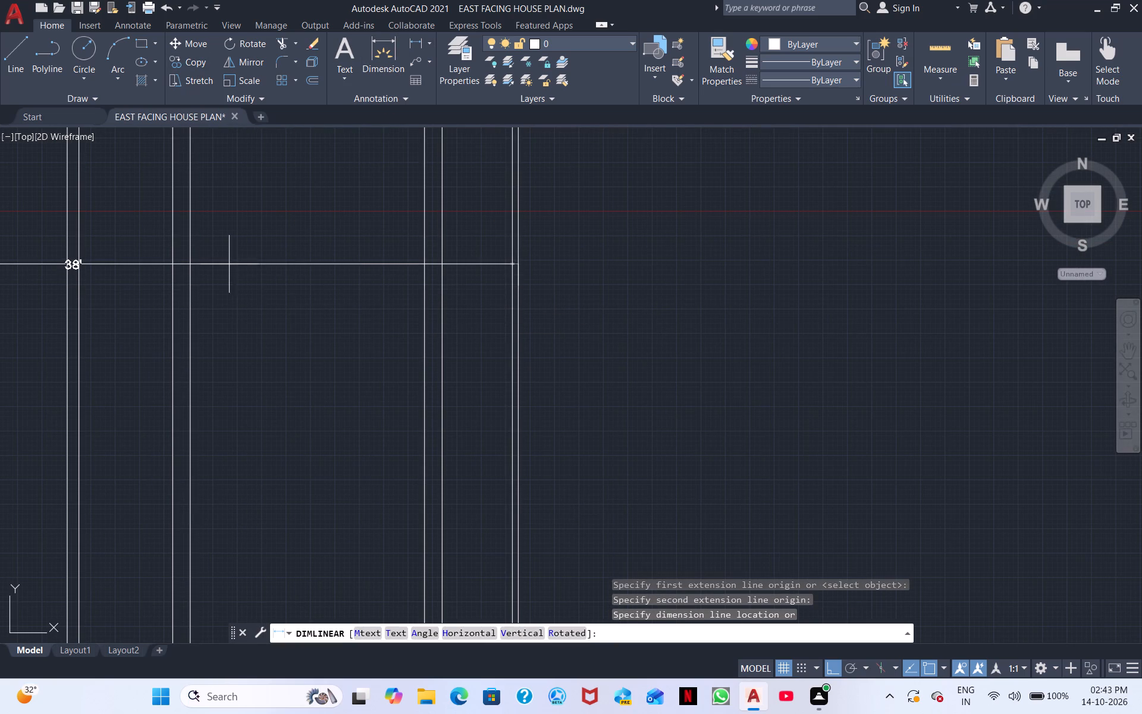
right_click(229, 264)
click(288, 289)
Offset the long horizontal line 3" to the south to form a thin wall pair.
scroll(228, 300, down, 3)
middle_drag(158, 300, 175, 310)
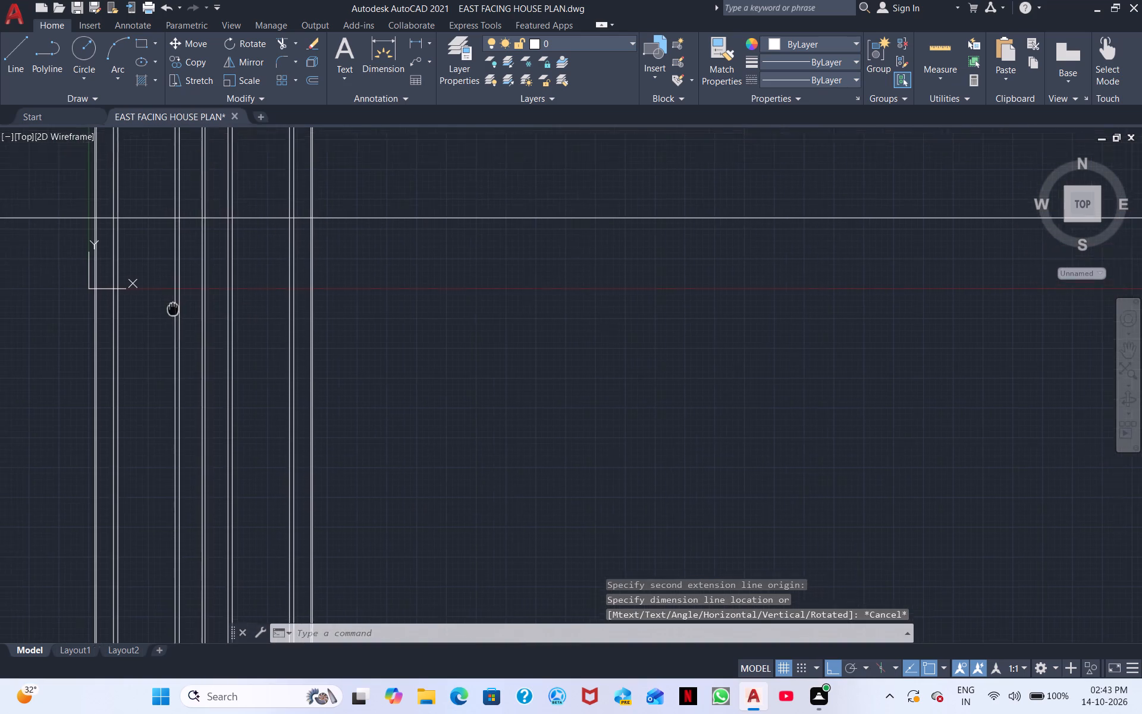
middle_drag(175, 310, 324, 336)
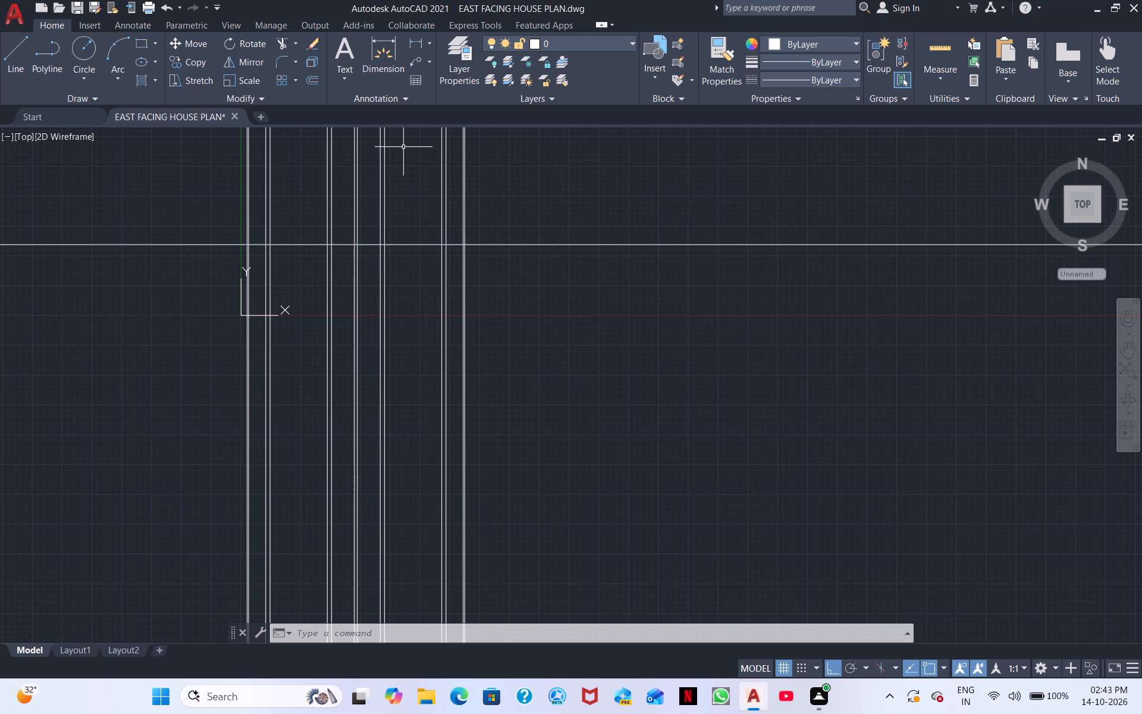
text(O)
key(space)
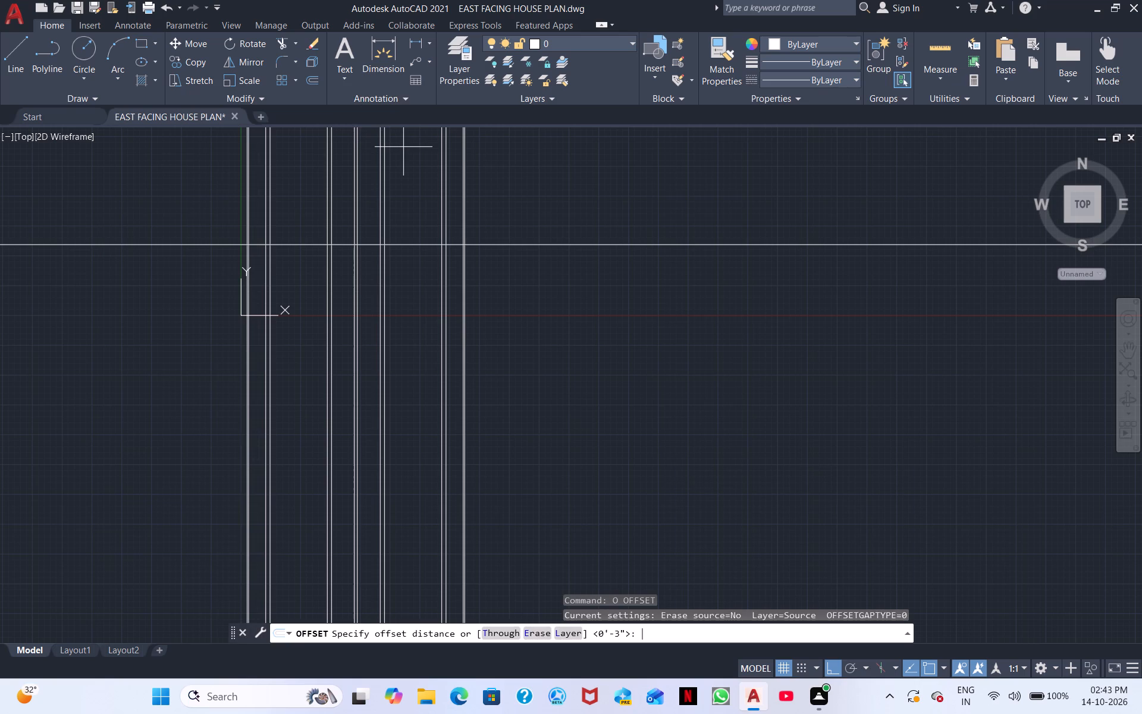
key(3)
key(space)
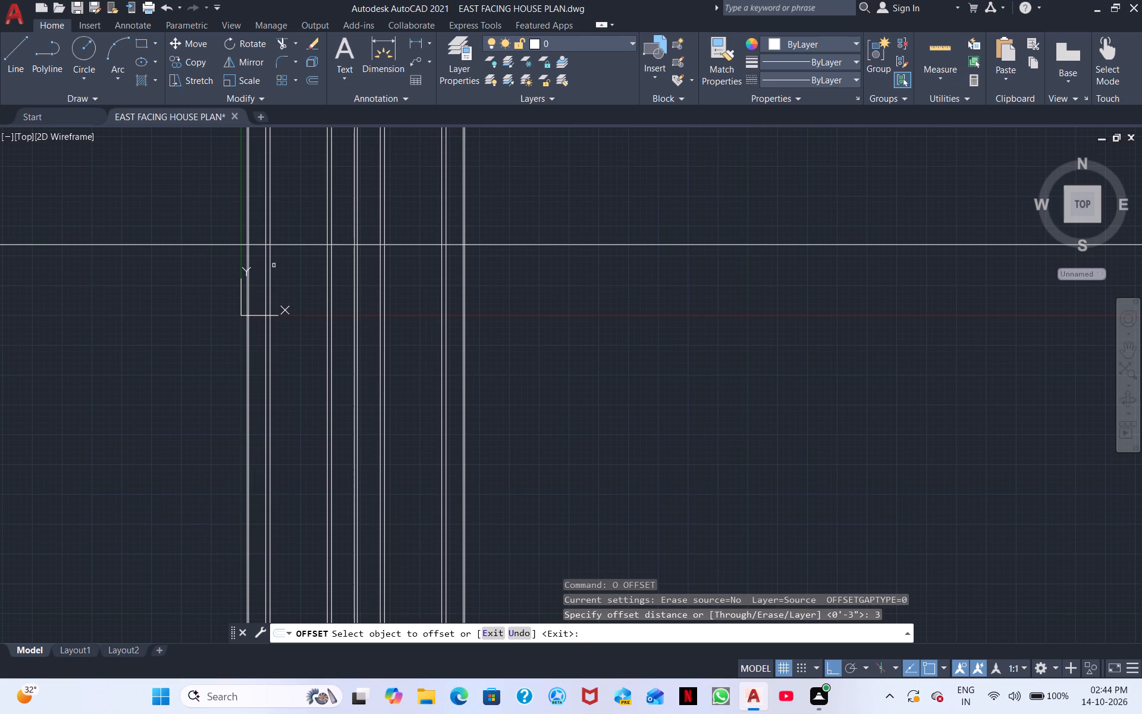
click(305, 245)
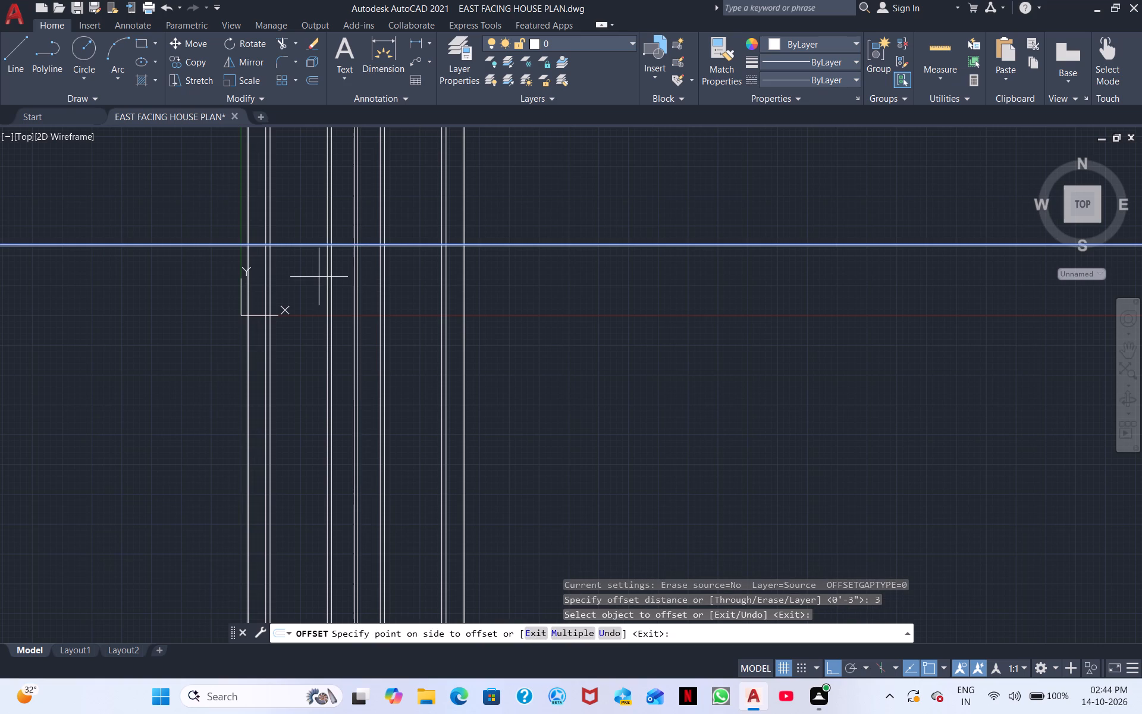
click(319, 277)
scroll(320, 277, up, 2)
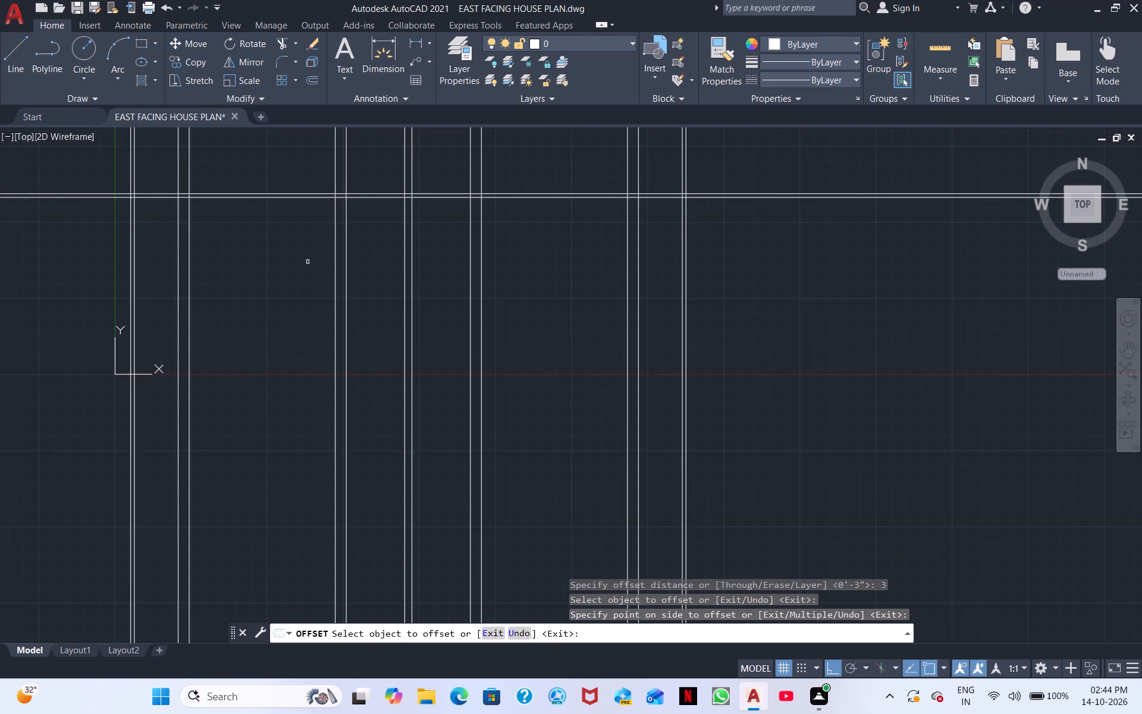
middle_drag(308, 262, 306, 329)
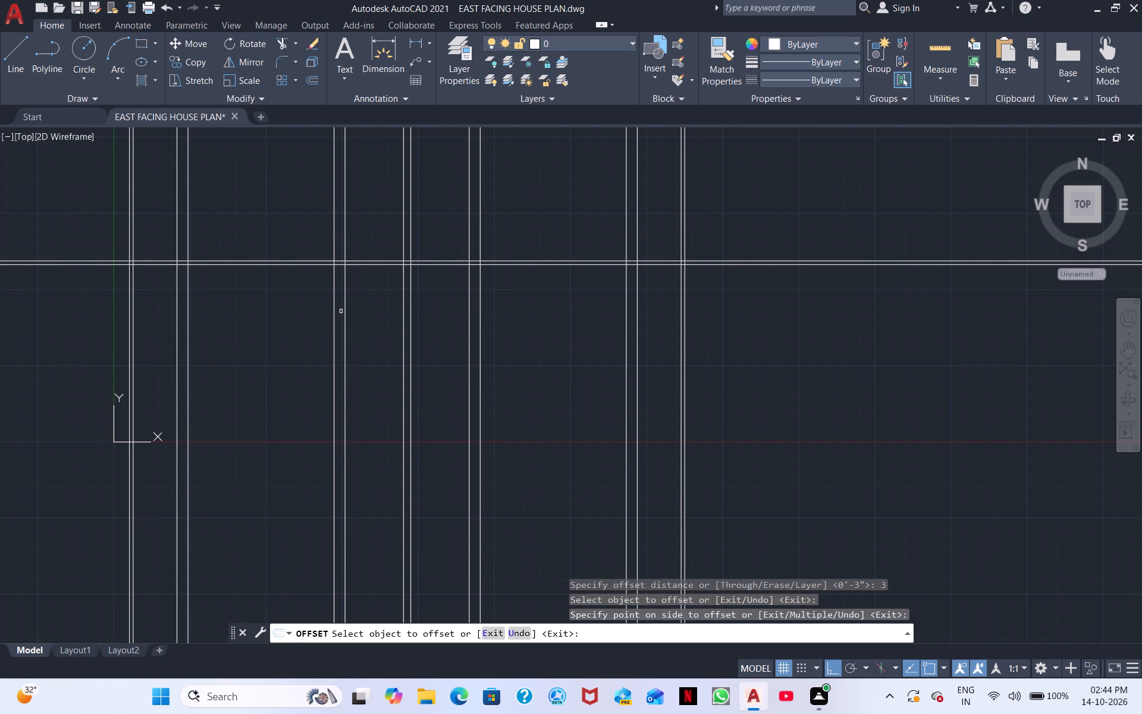
key(space)
Offset the lower line of the thin horizontal pair 3' to the south.
key(space)
key(3)
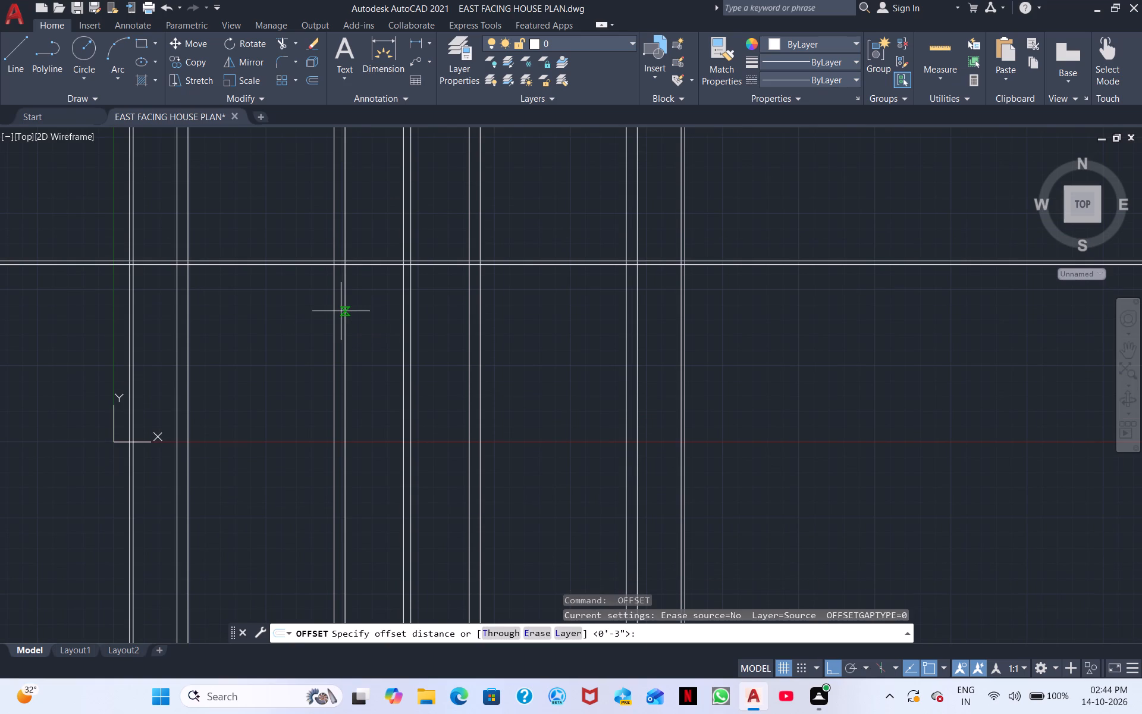
key(apostrophe)
key(Return)
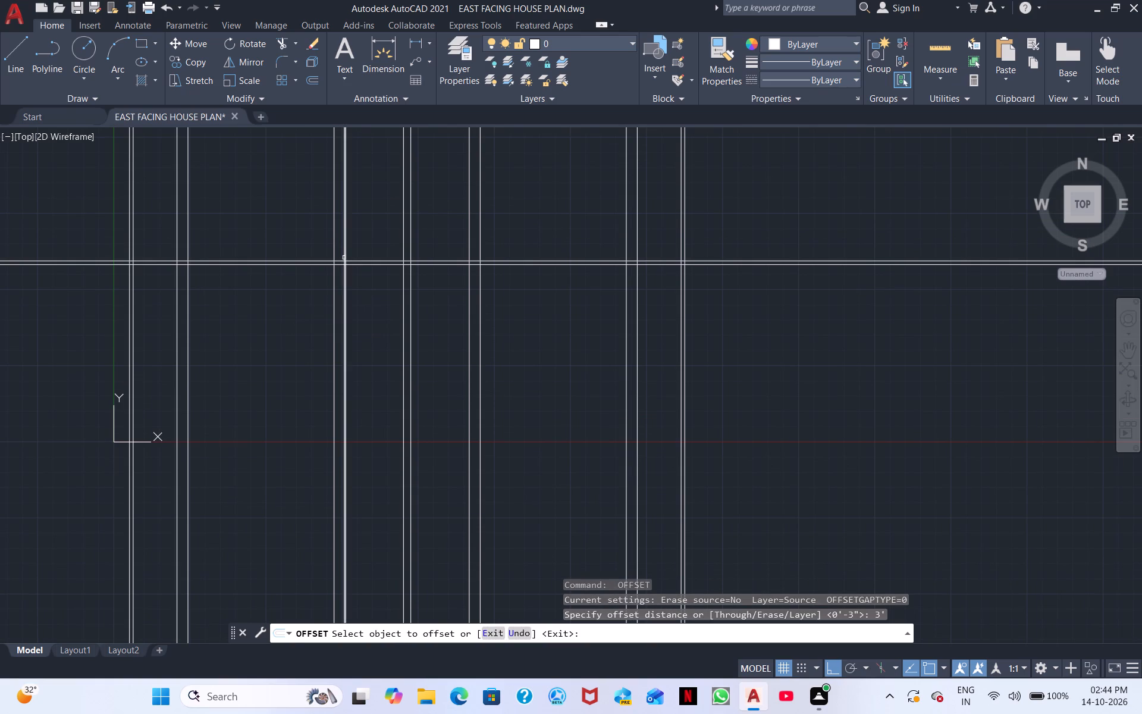
click(313, 265)
click(295, 286)
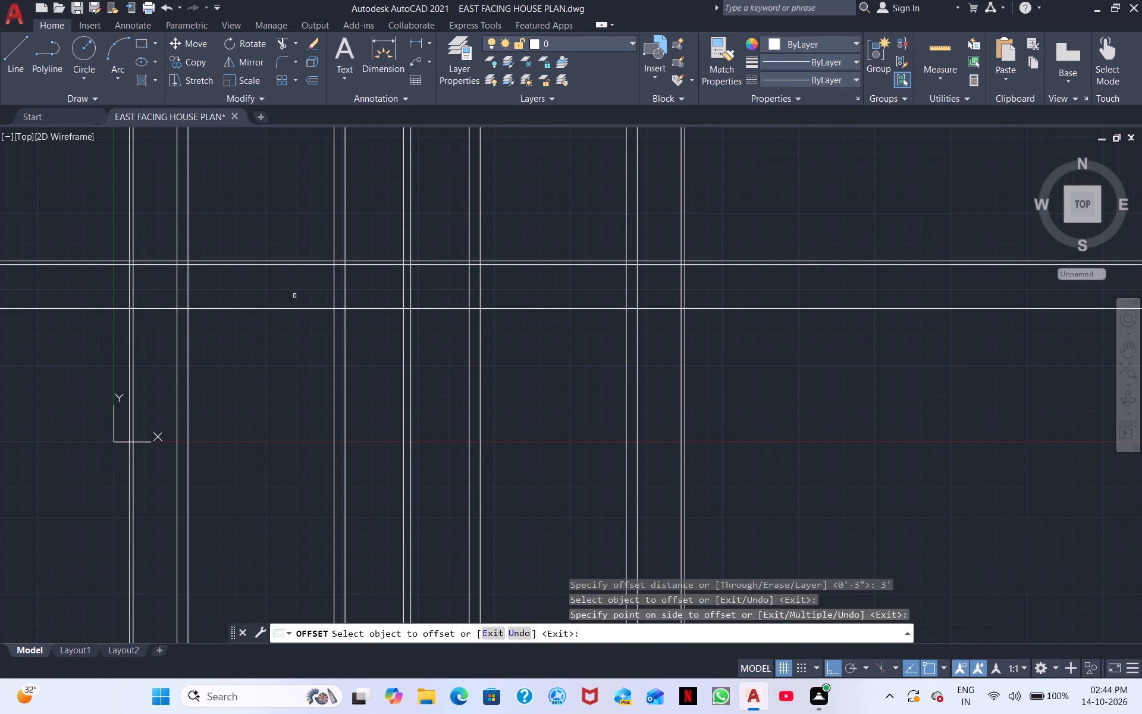
key(space)
Offset the new southernmost horizontal line 9" to the south to form a wall pair.
key(space)
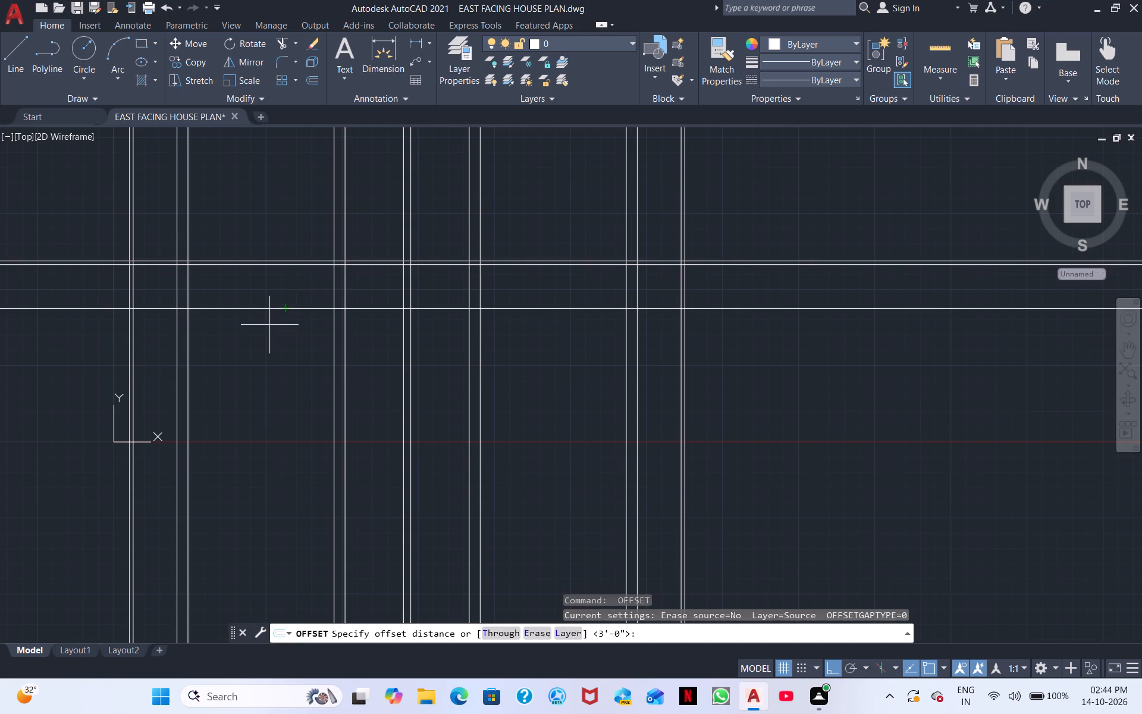
text(9")
key(Return)
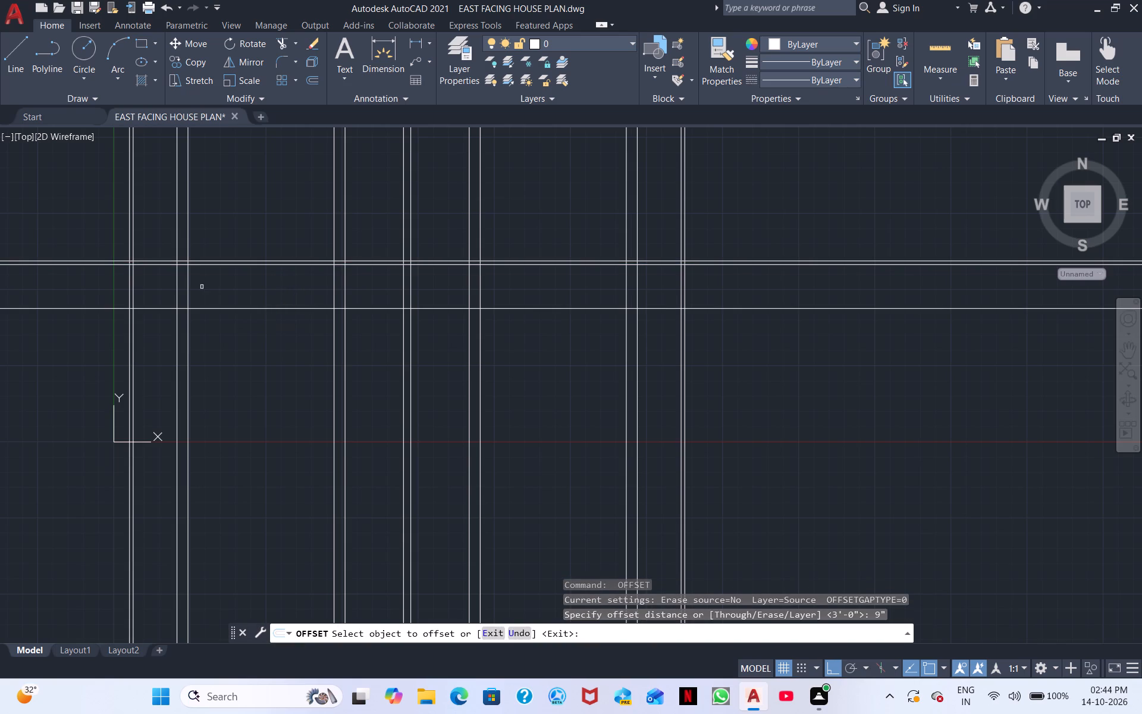
drag(217, 308, 218, 331)
click(221, 342)
middle_drag(321, 382, 306, 302)
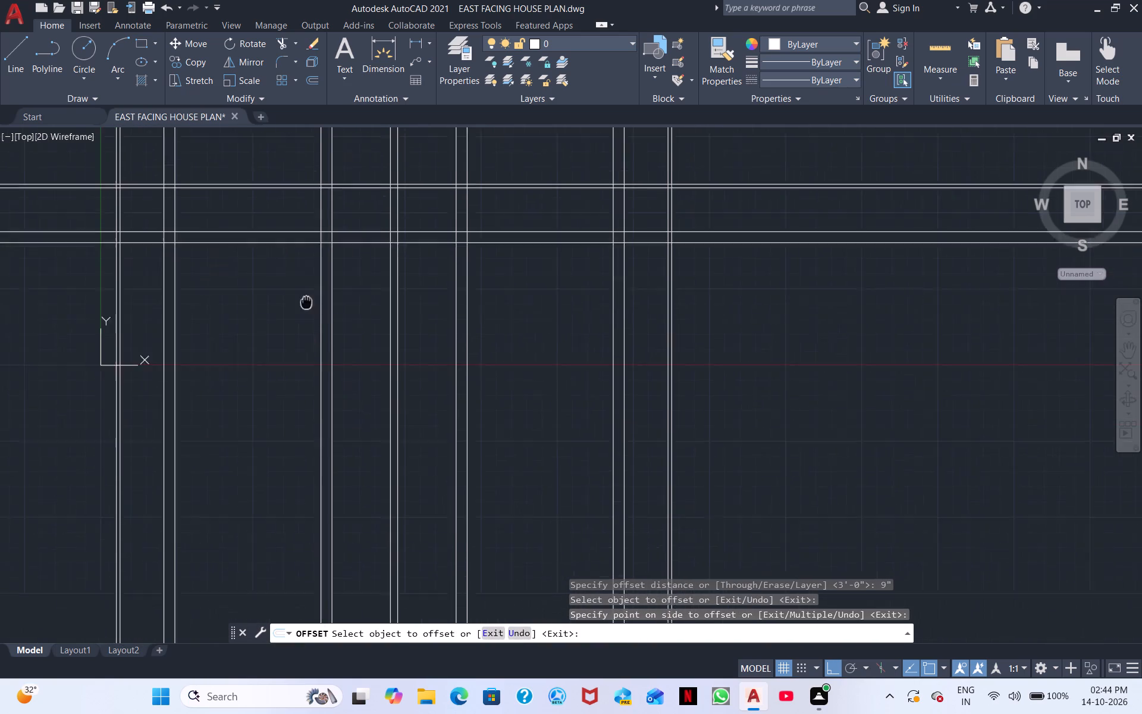
middle_drag(306, 302, 297, 288)
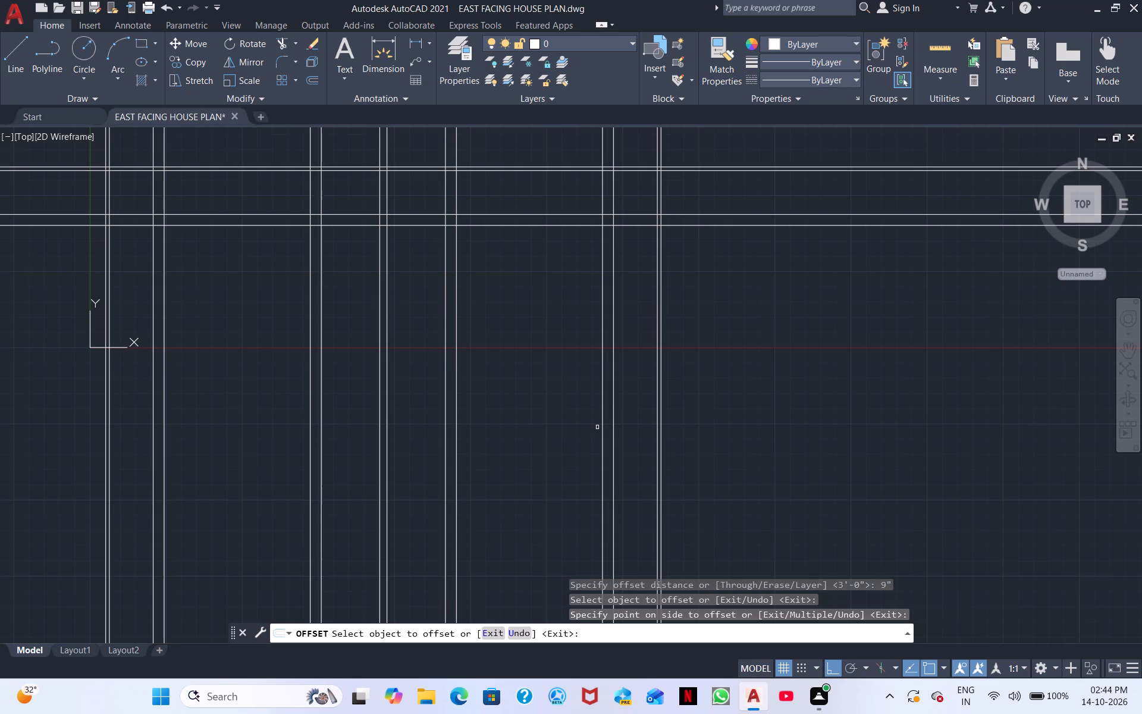
key(space)
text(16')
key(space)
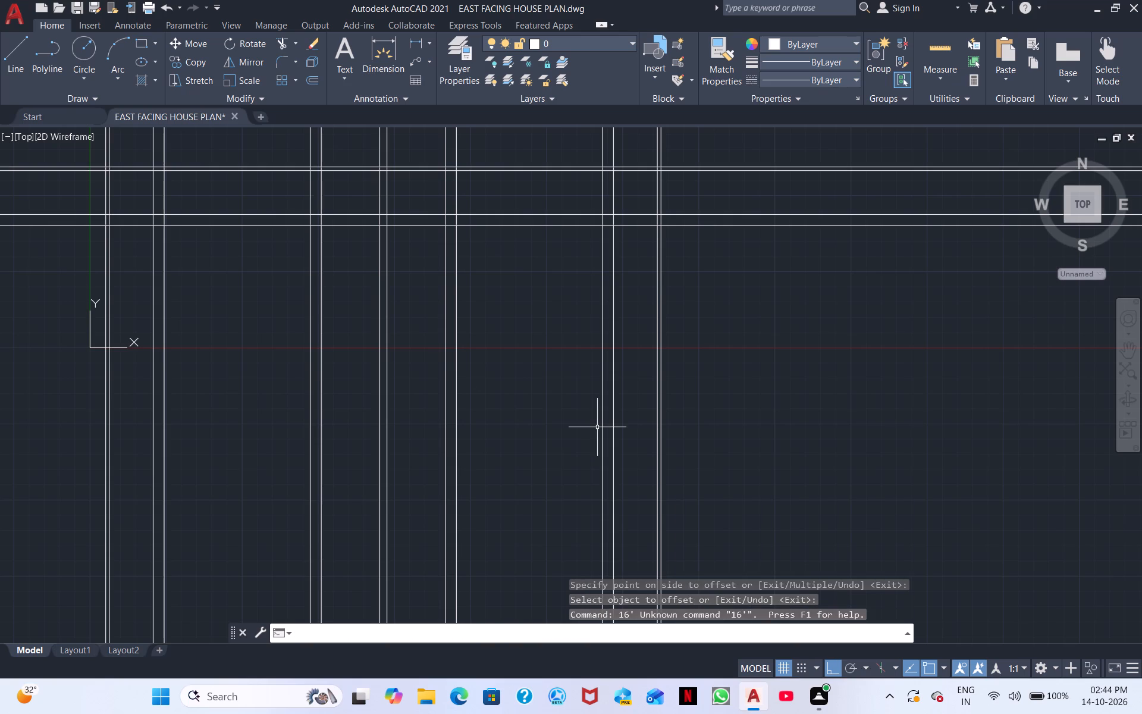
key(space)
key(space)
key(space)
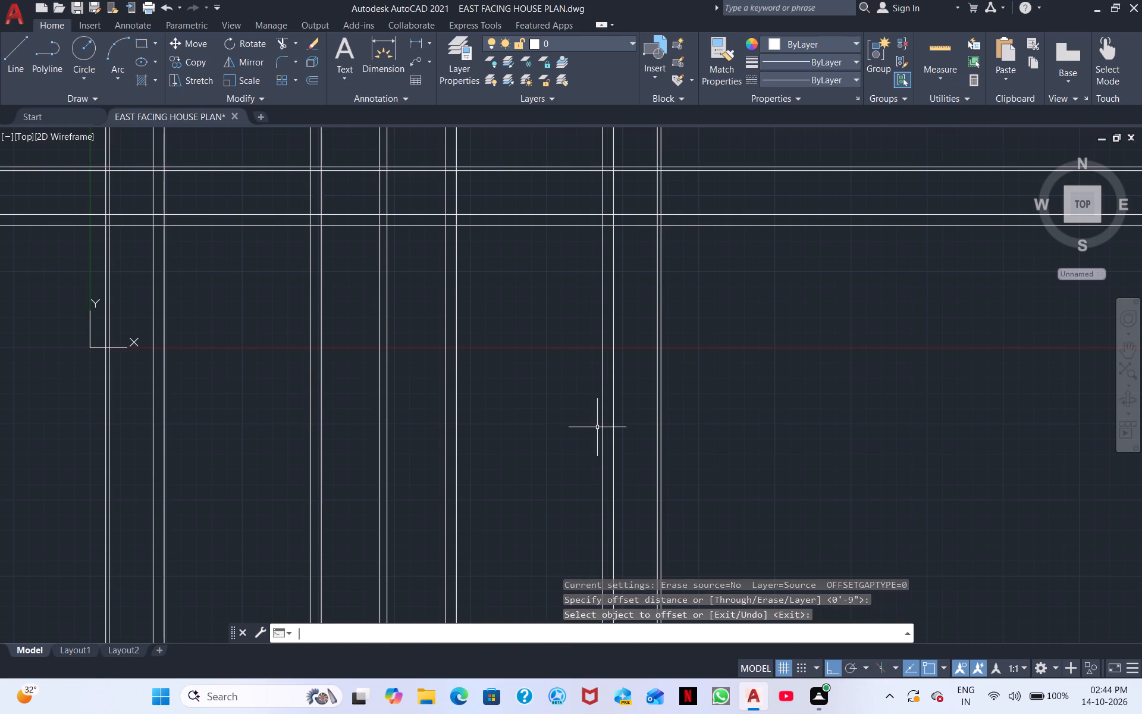
Offset the lower line of the 9" horizontal wall pair 16' to the south.
key(space)
text(16')
key(Return)
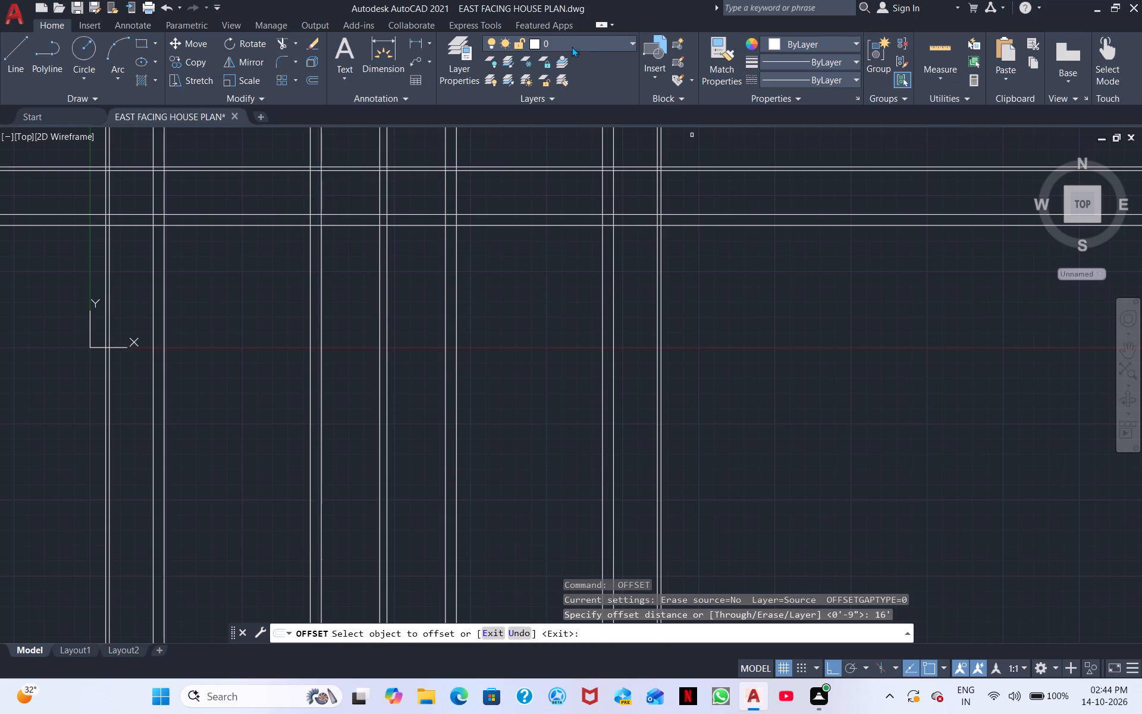
click(276, 226)
click(262, 324)
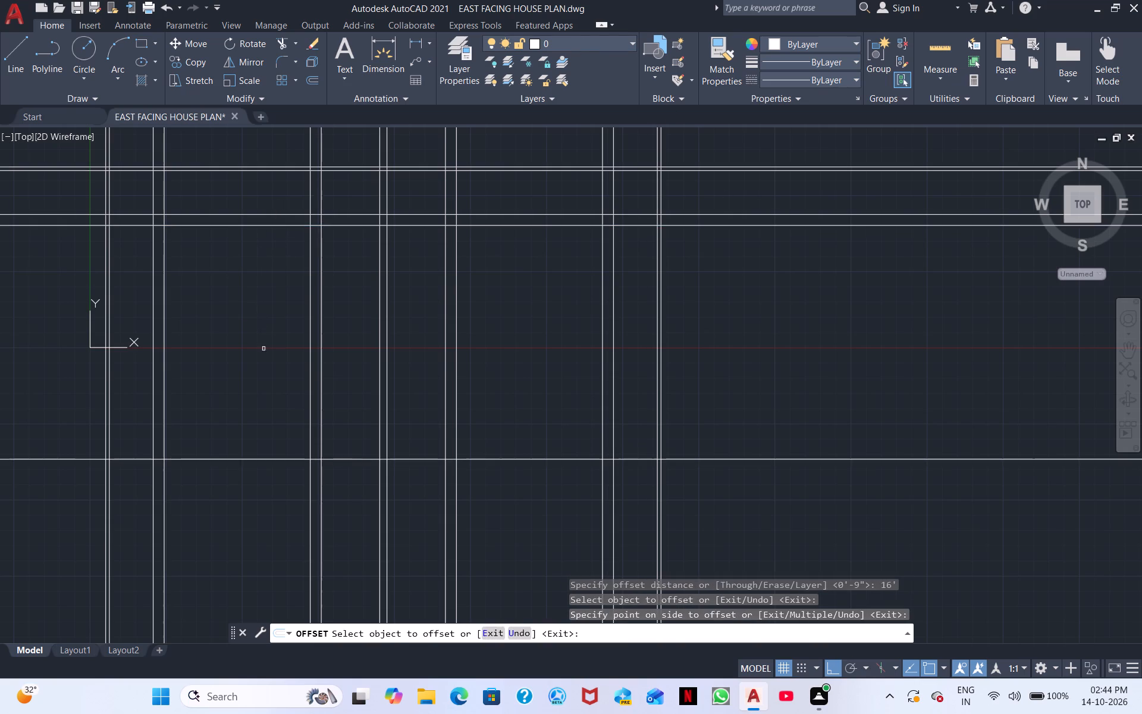
middle_drag(315, 417, 324, 247)
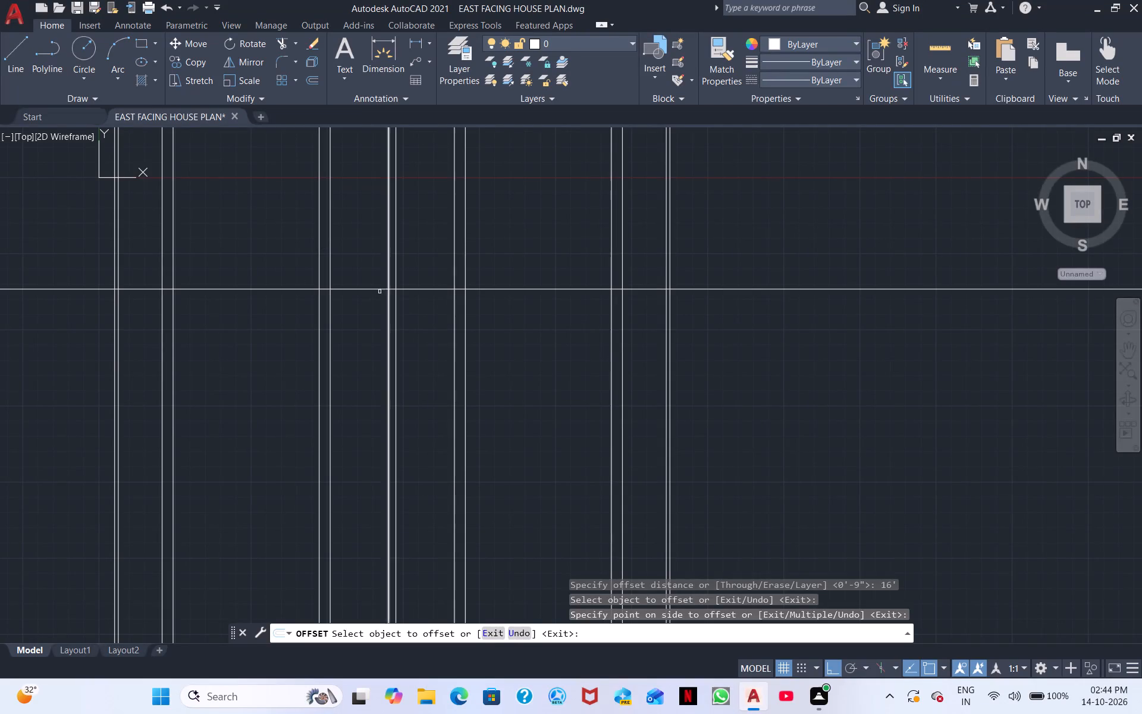
key(space)
Offset the new southernmost horizontal line 9" to the south to form a second wall pair.
key(space)
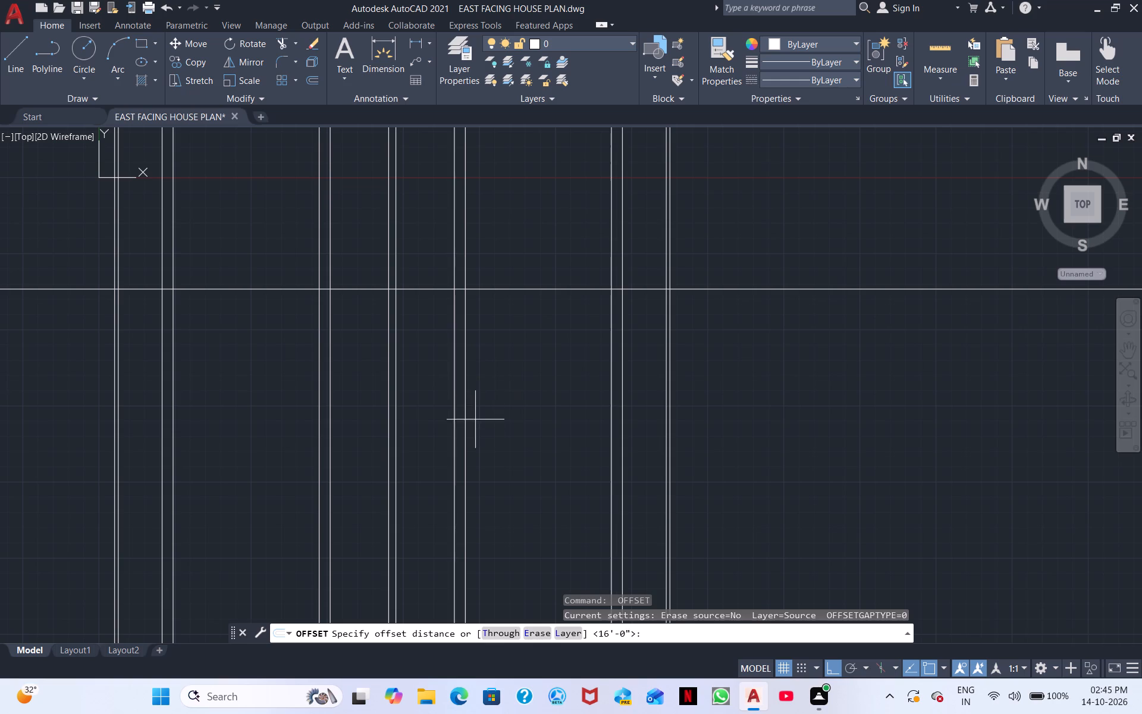
scroll(337, 346, down, 1)
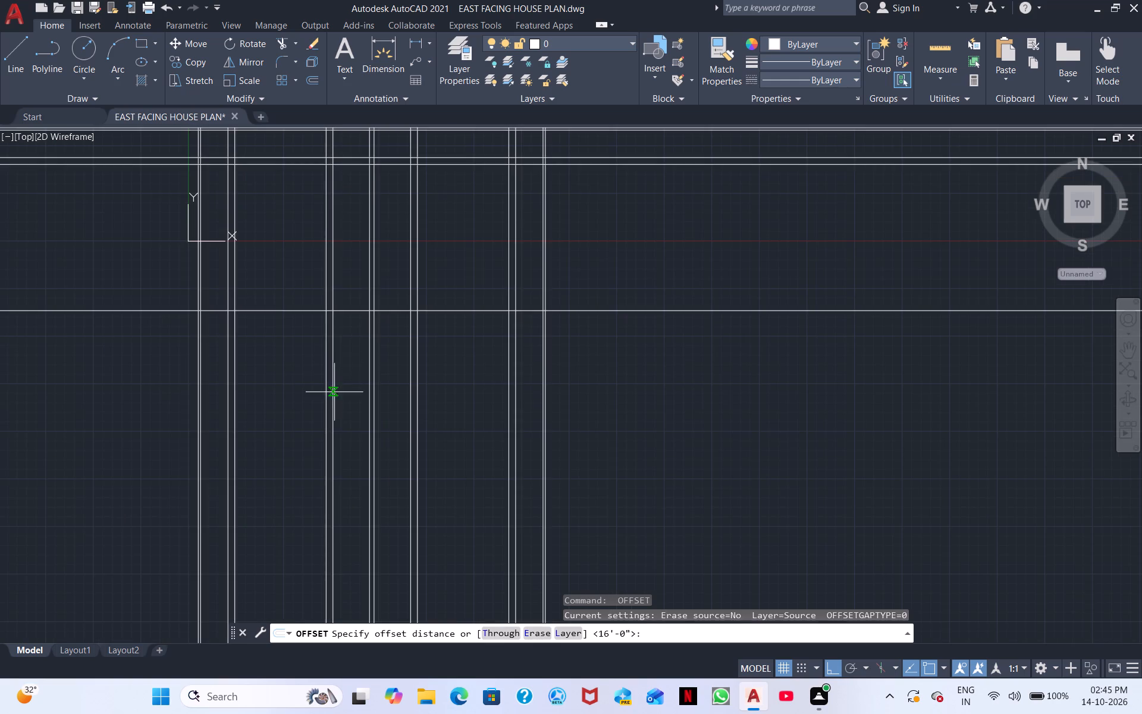
scroll(335, 397, up, 1)
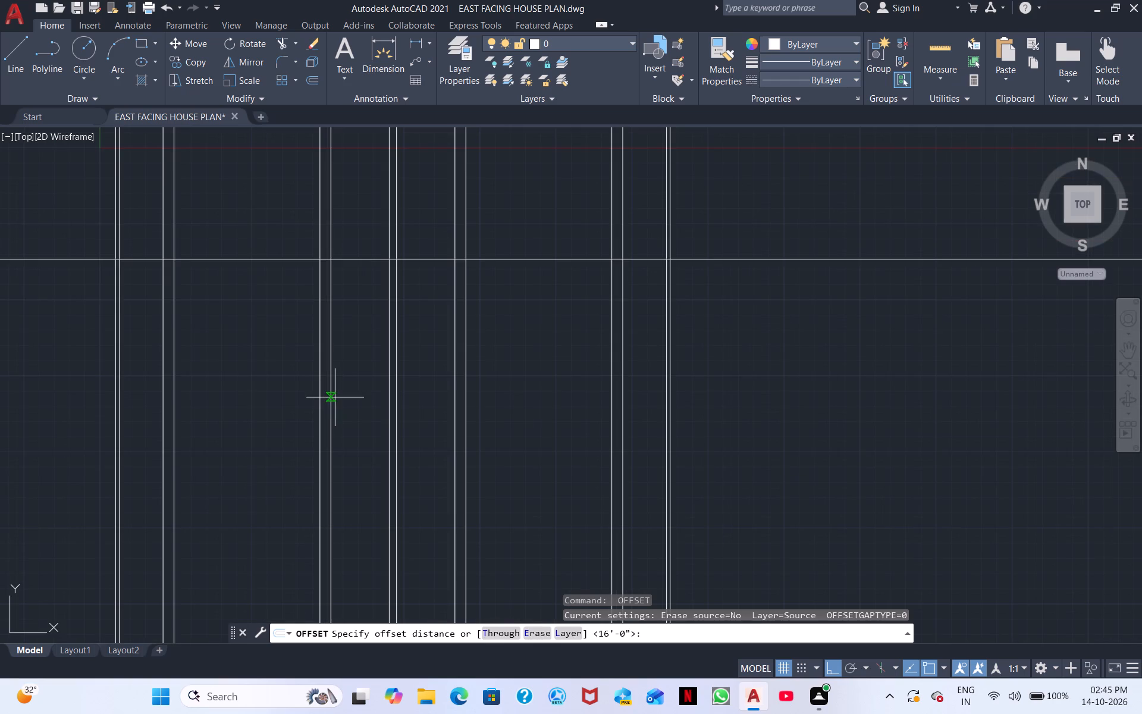
text(9")
key(Return)
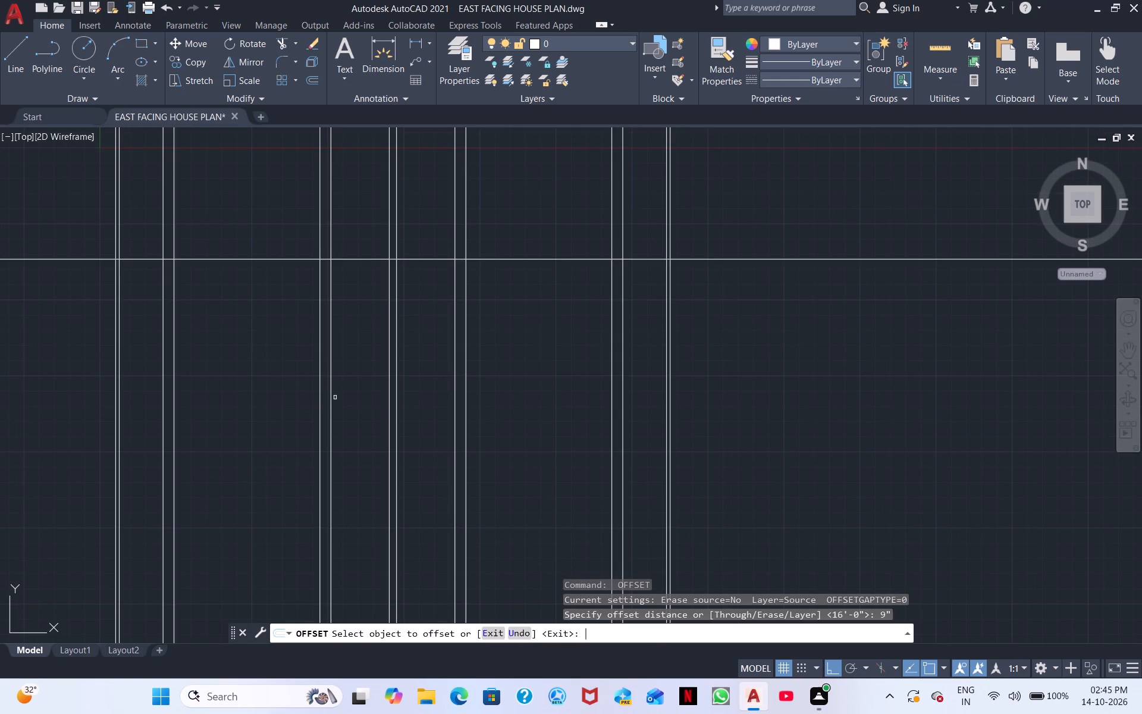
click(278, 259)
click(272, 289)
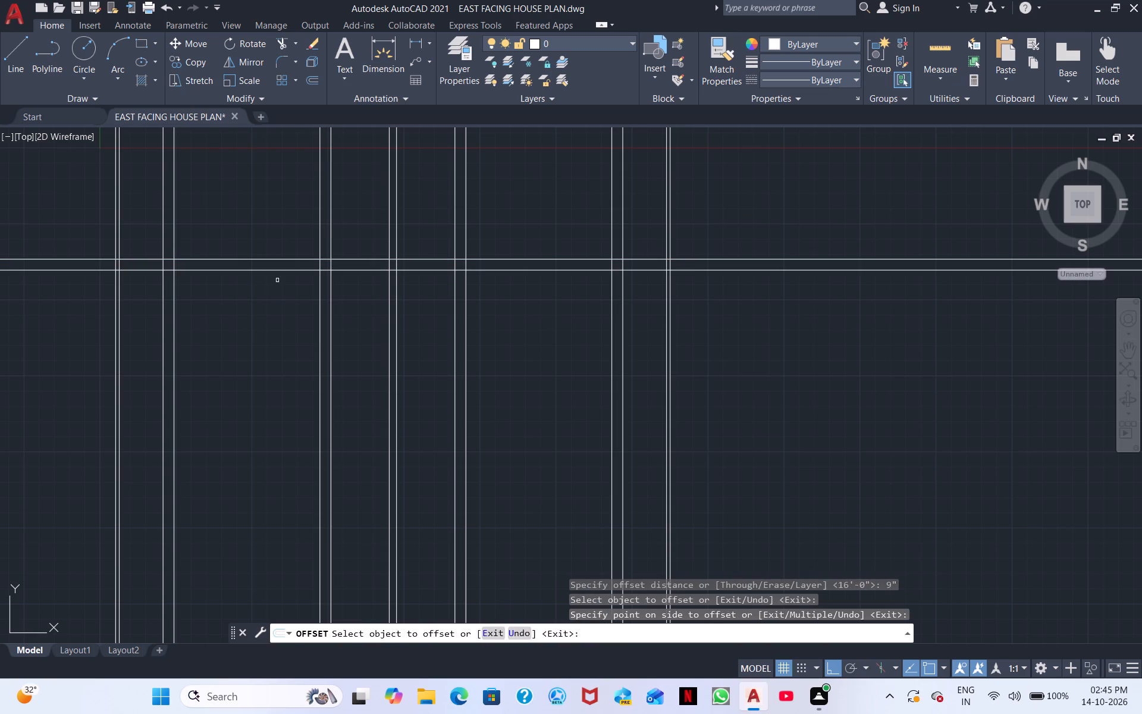
key(space)
Offset the lower line of the second 9" horizontal wall pair 4'6" to the south.
key(space)
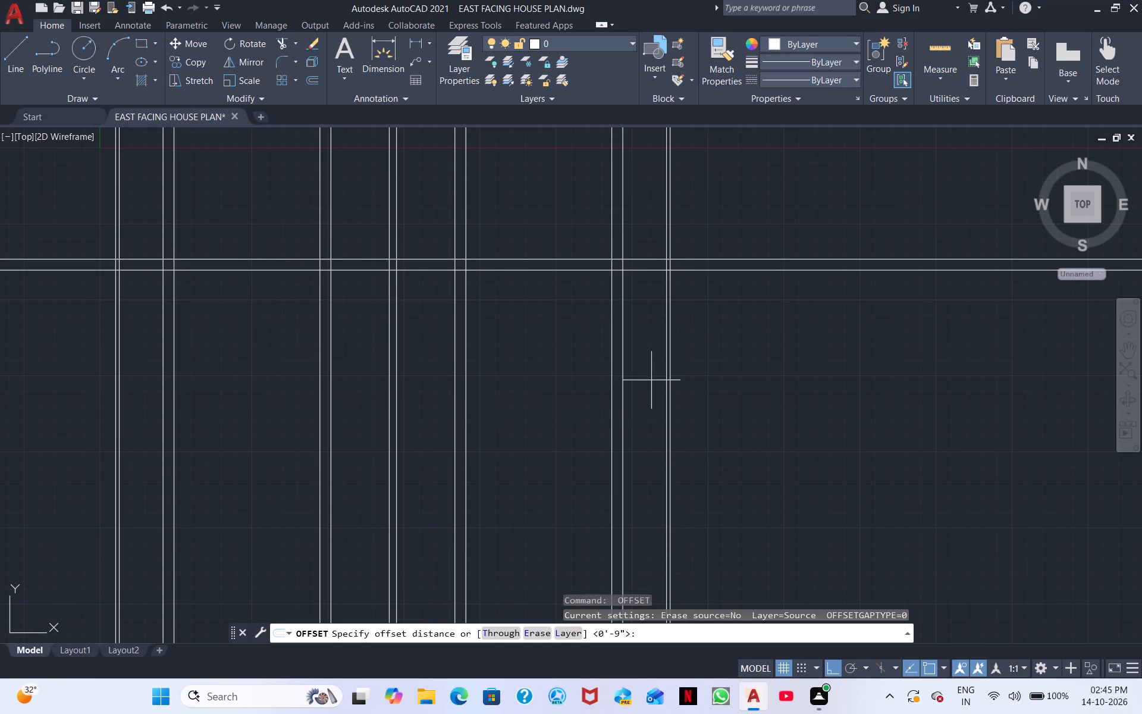
scroll(423, 368, down, 1)
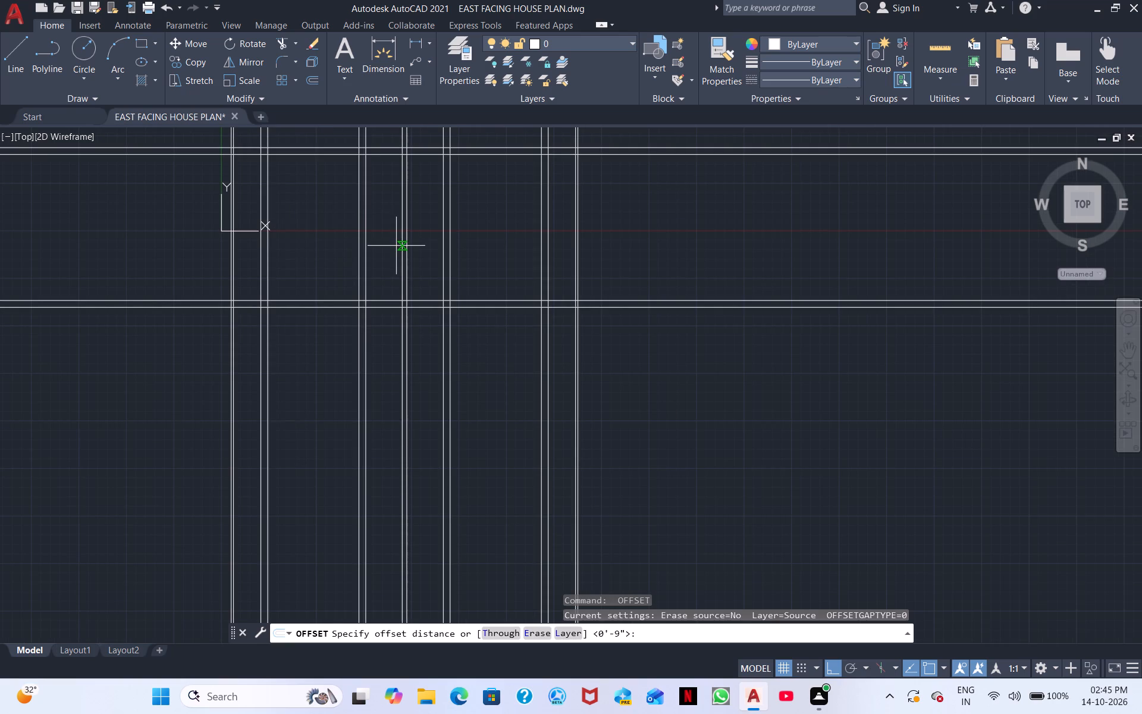
key(4)
text('6")
key(Return)
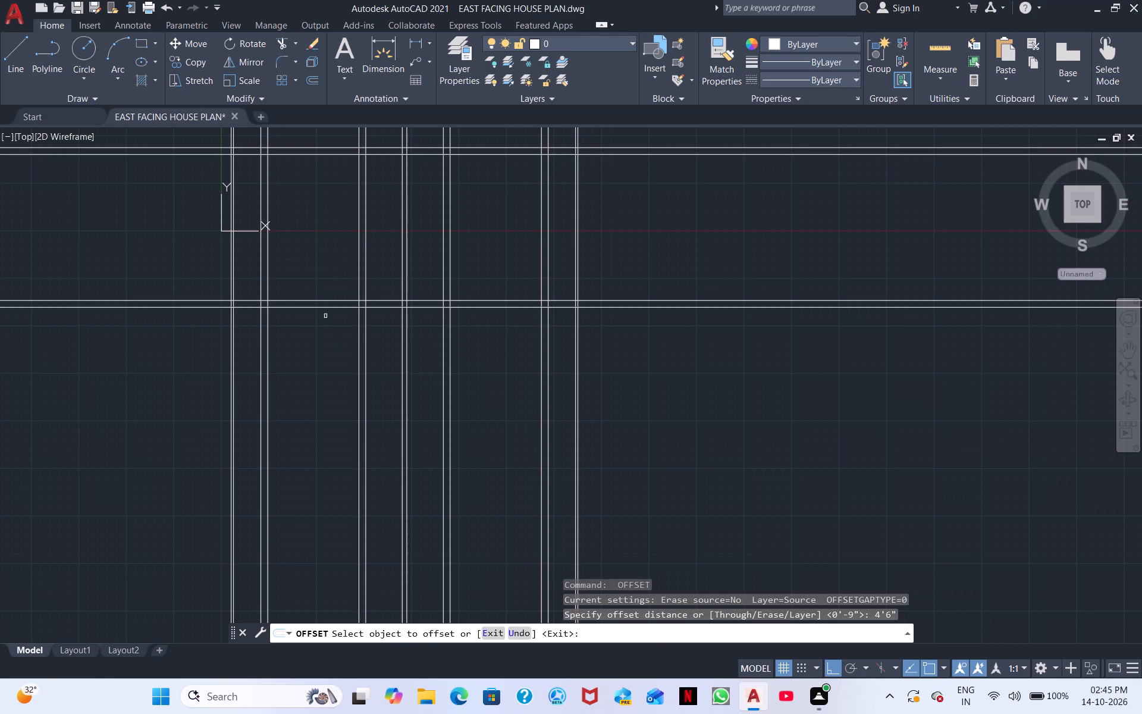
click(317, 307)
click(306, 335)
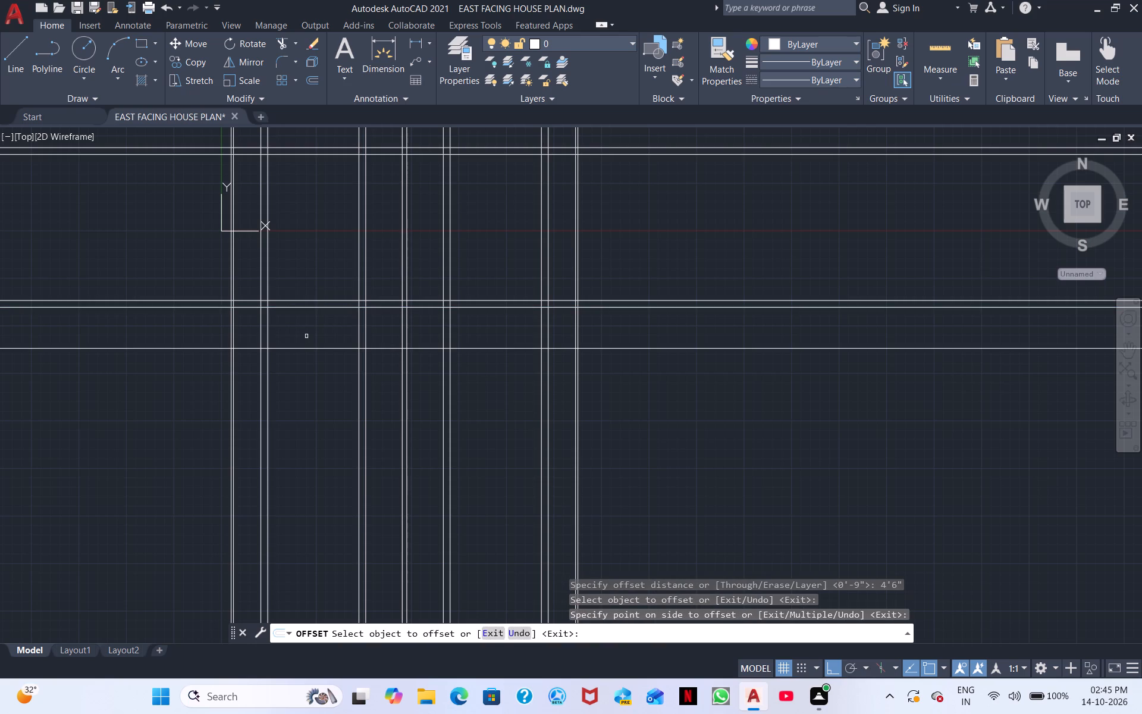
key(space)
Offset the southernmost horizontal line 6" to the south to form a wall pair.
scroll(342, 350, up, 2)
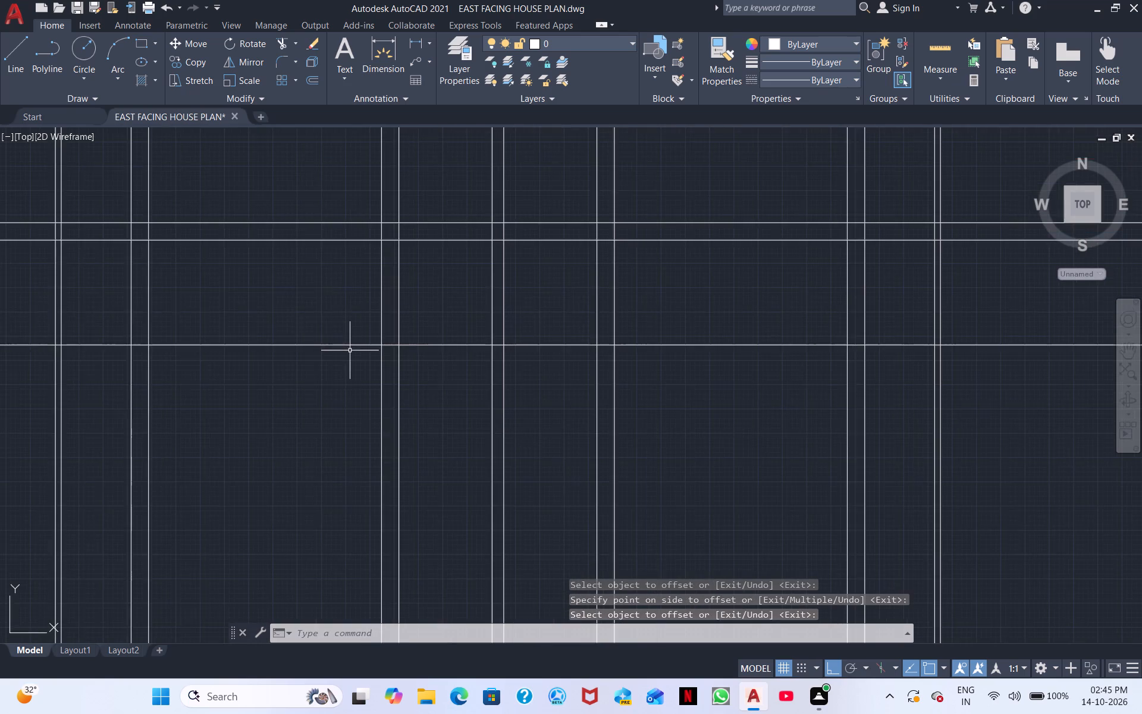
middle_drag(350, 350, 349, 281)
key(space)
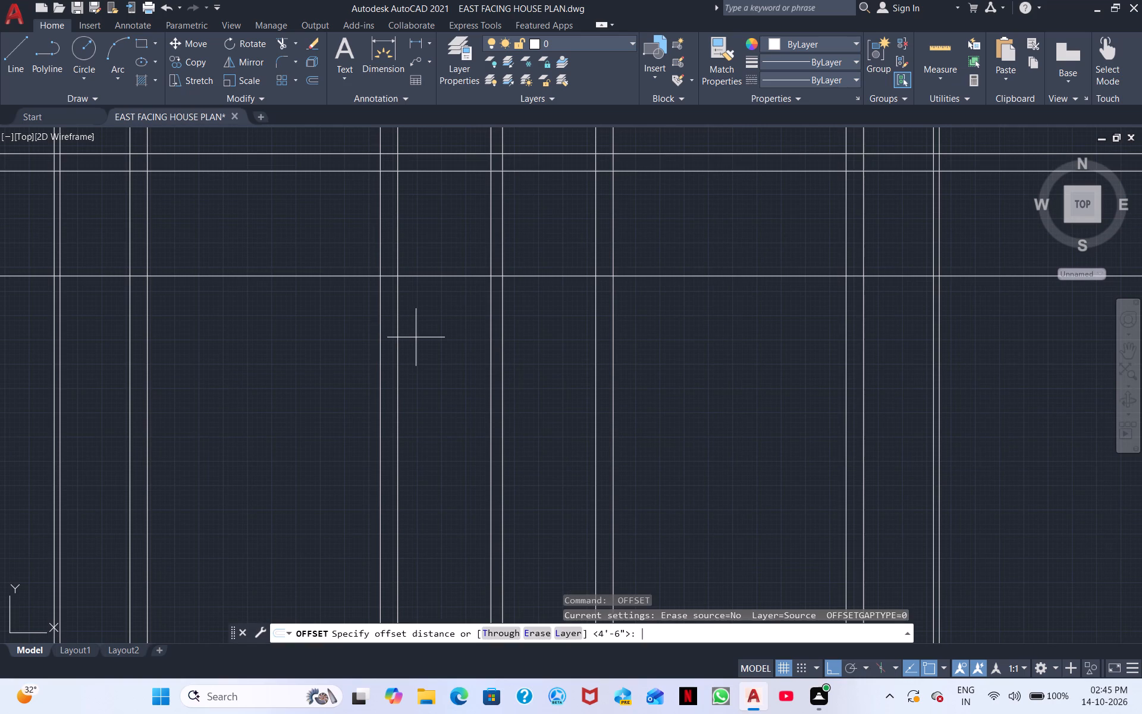
text(6")
key(Return)
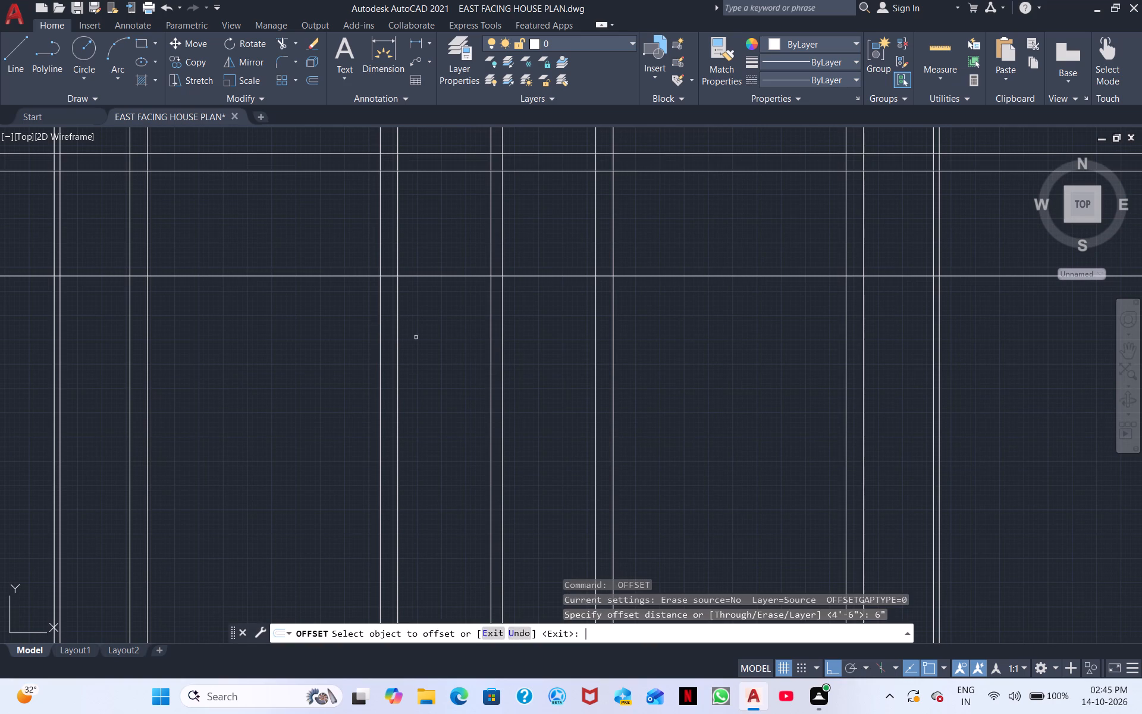
click(334, 277)
click(323, 295)
scroll(327, 320, down, 1)
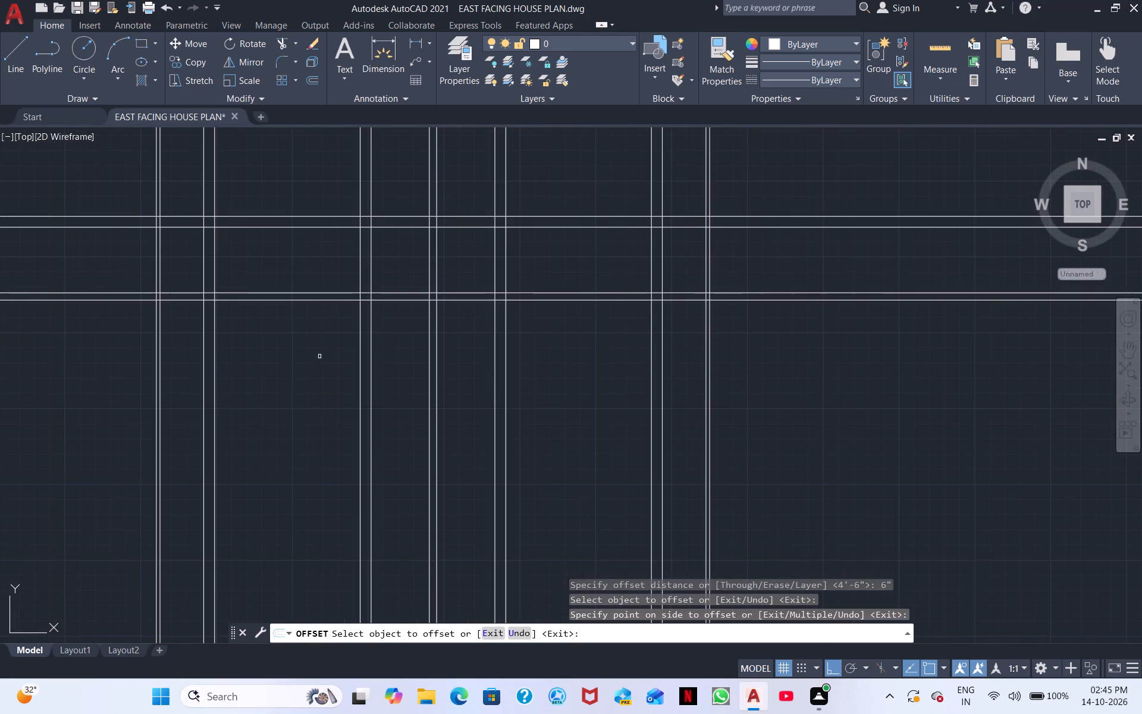
middle_drag(322, 356, 332, 312)
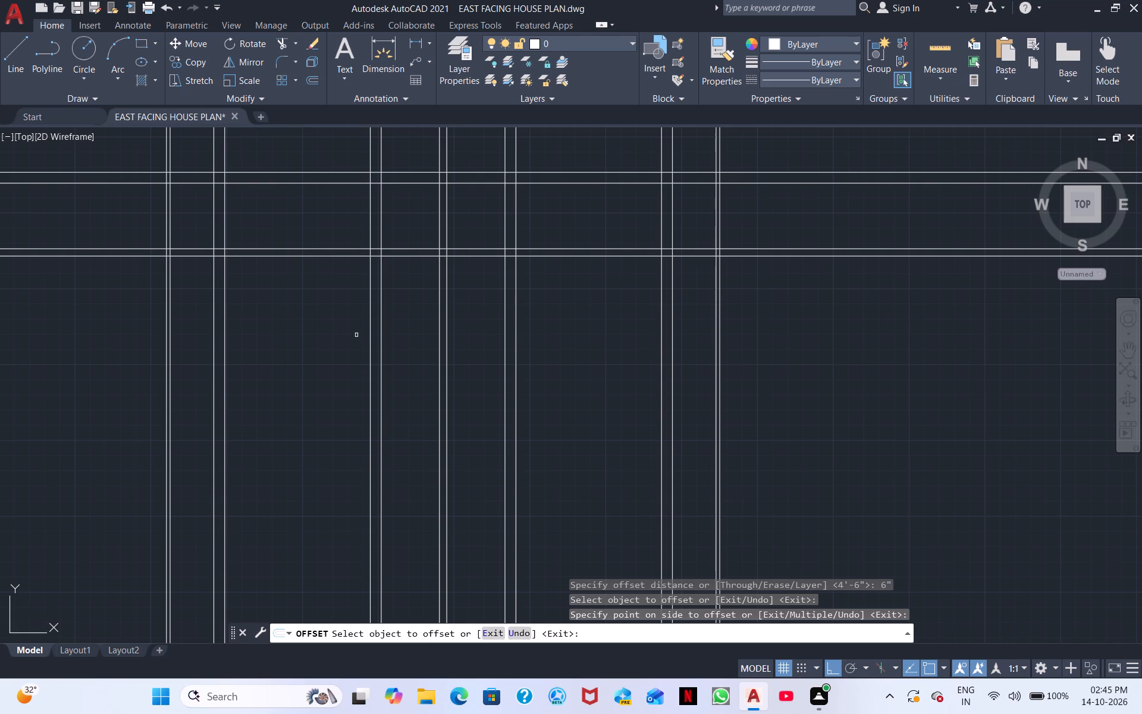
middle_drag(360, 337, 341, 283)
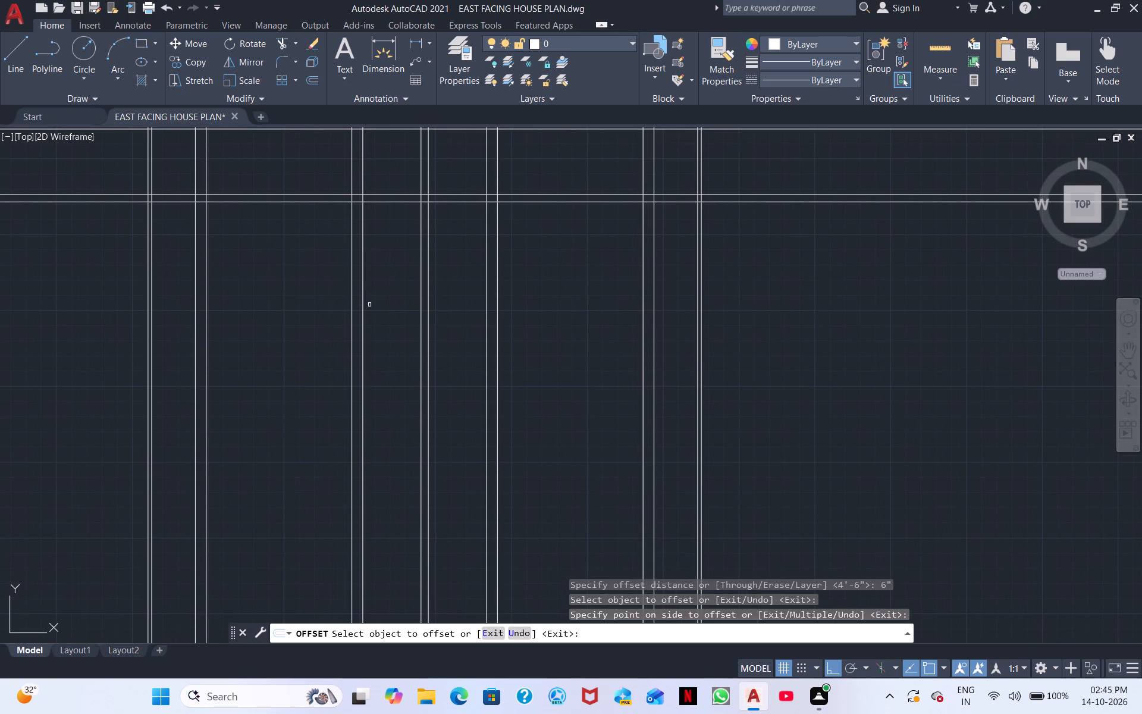
key(space)
Offset the lower line of the 6" horizontal wall pair 8'6" to the south.
key(space)
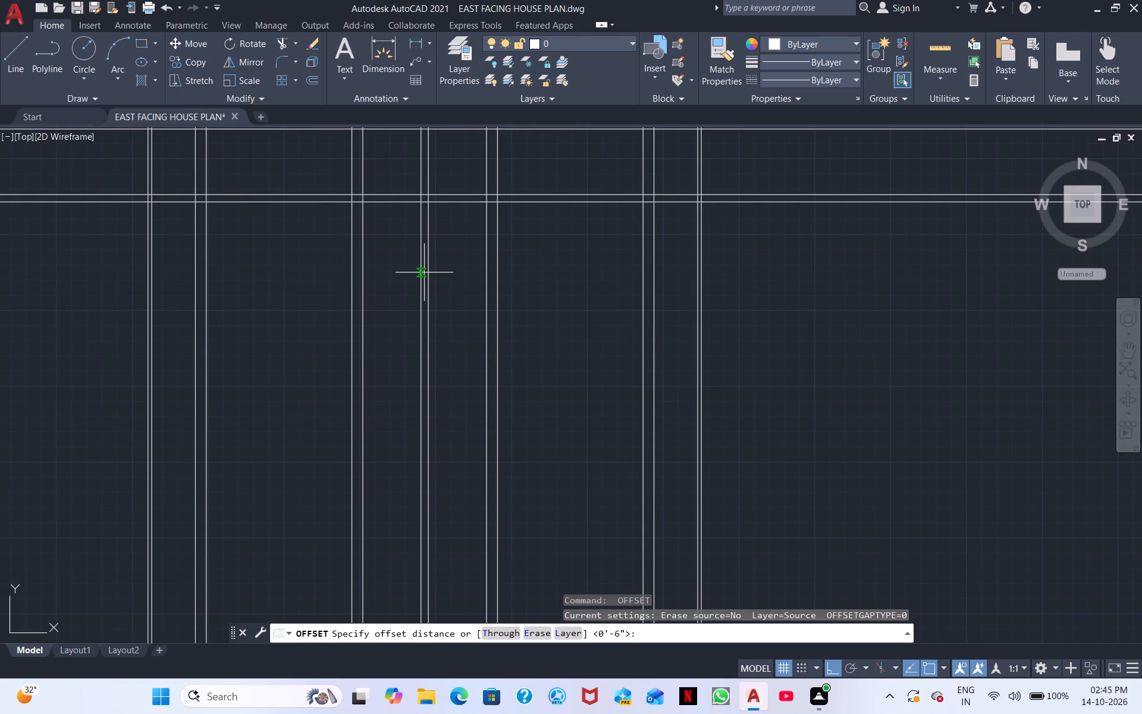
text(8'6)
key(shift+quotedbl)
key(Return)
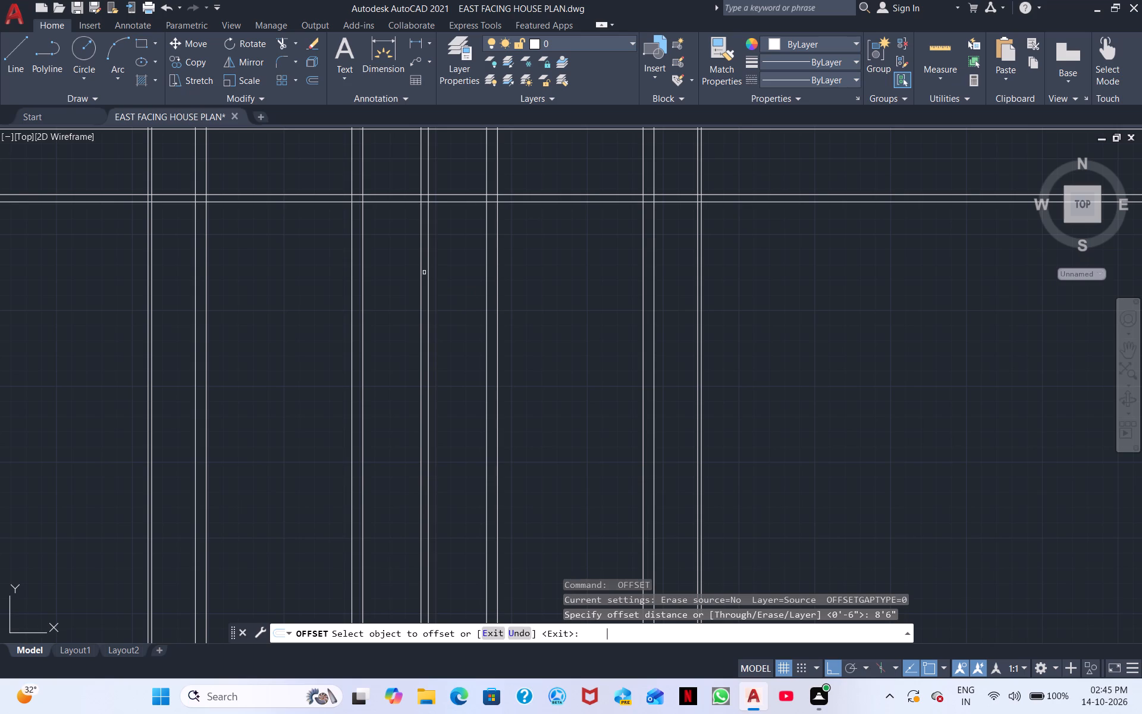
drag(299, 202, 304, 214)
click(303, 264)
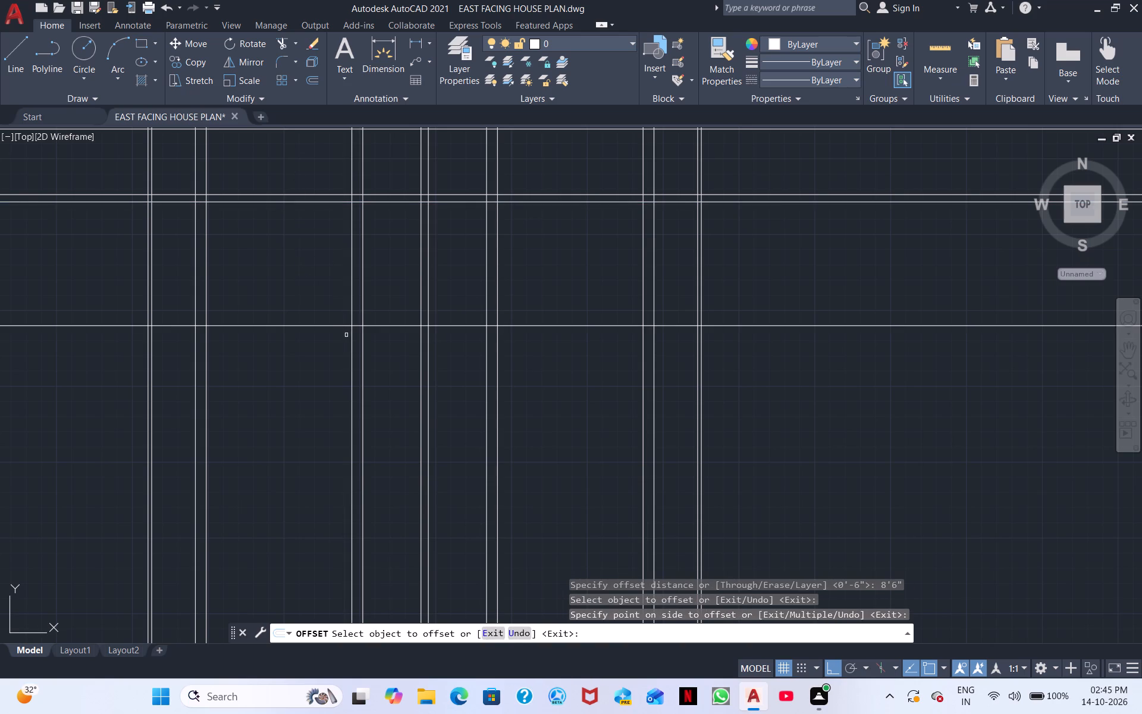
middle_drag(347, 336, 376, 297)
key(space)
Offset the new southernmost horizontal line 6" to the south to form a second 6" wall pair.
key(space)
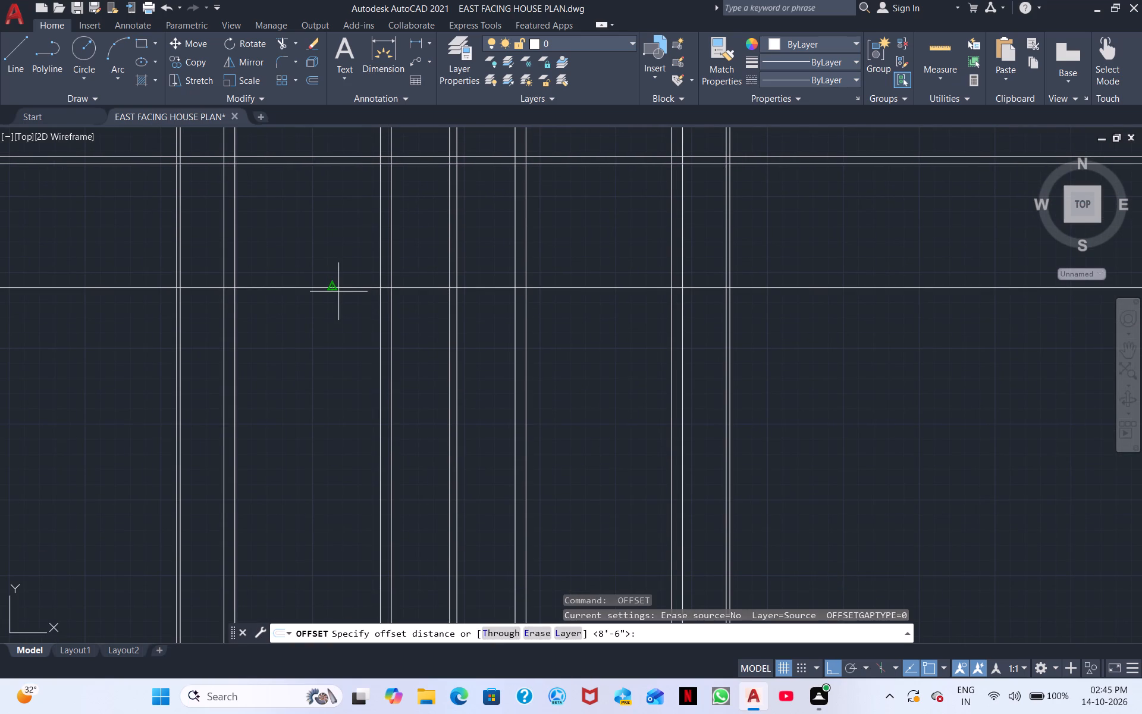
text(6")
key(Return)
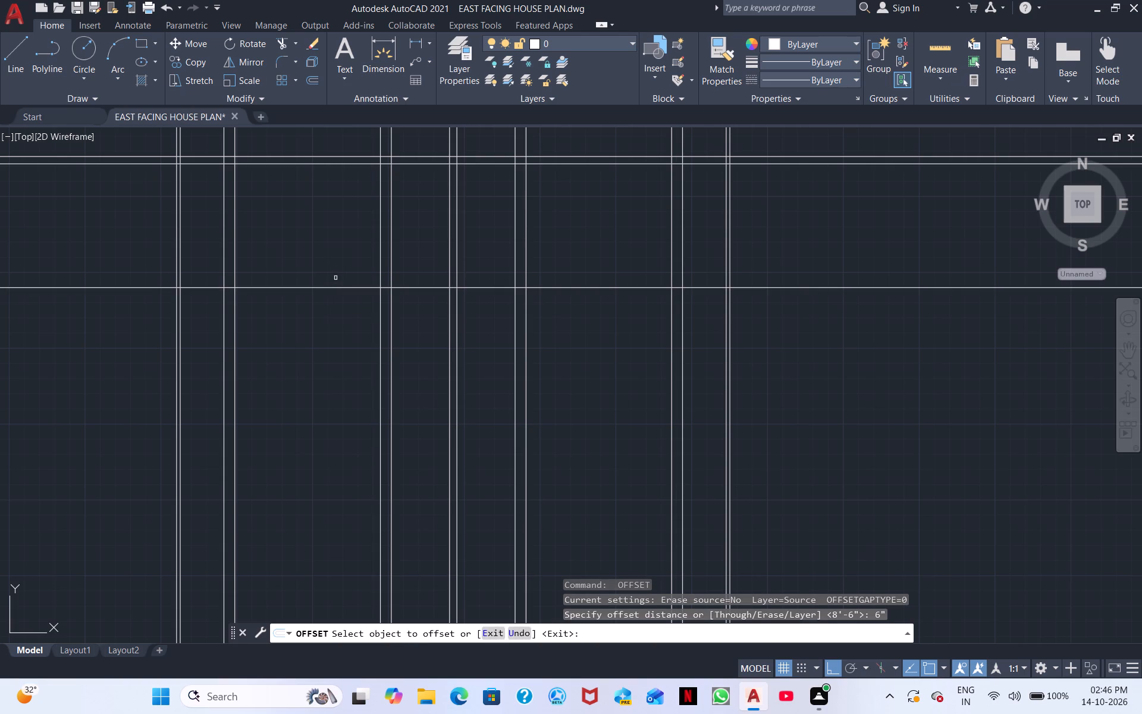
drag(334, 288, 332, 294)
click(332, 308)
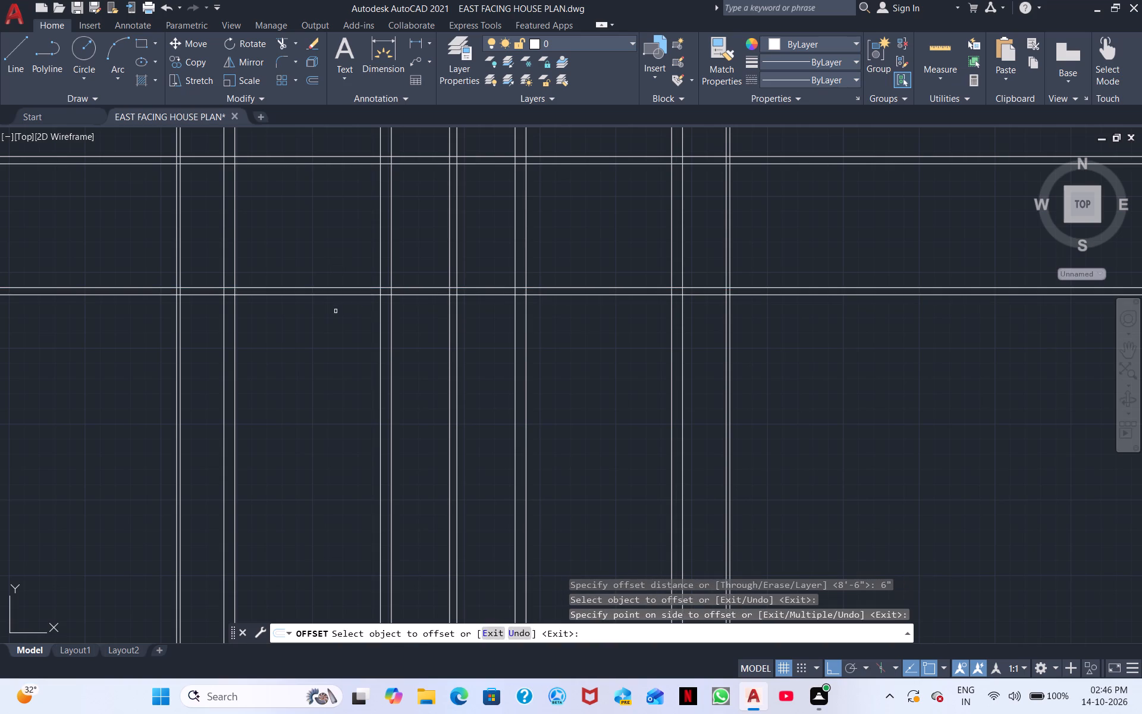
middle_drag(349, 312, 319, 237)
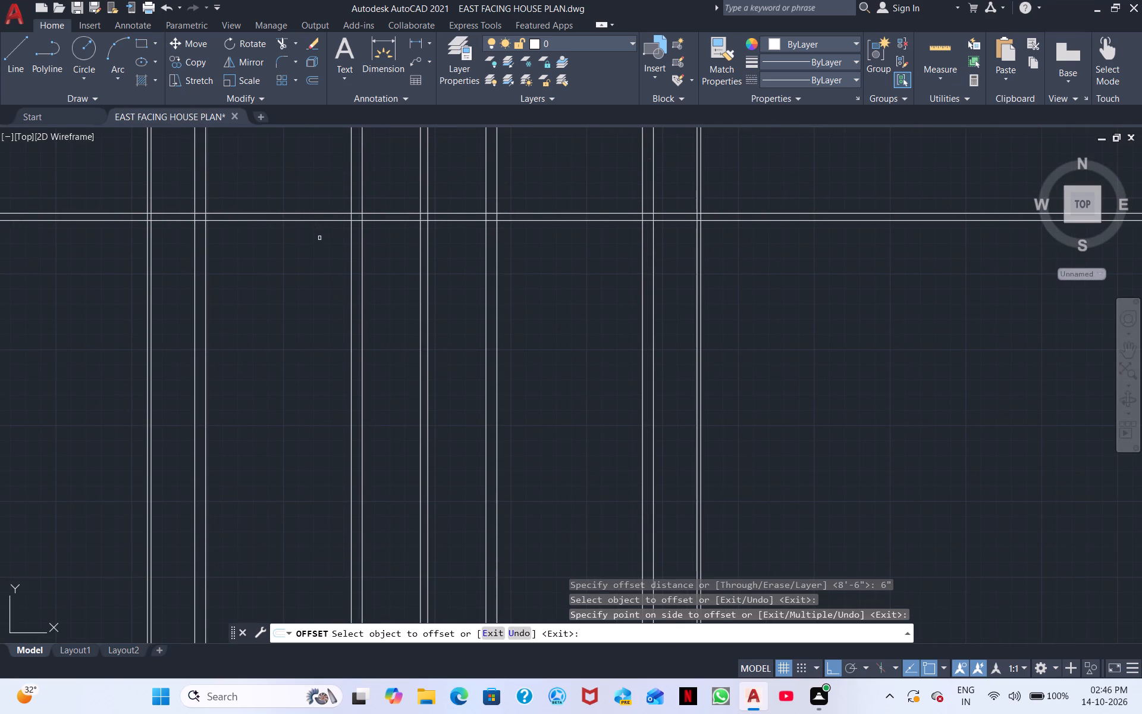
key(space)
Offset the lower line of the second 6" horizontal wall pair 11' to the south.
key(space)
text(11')
key(Return)
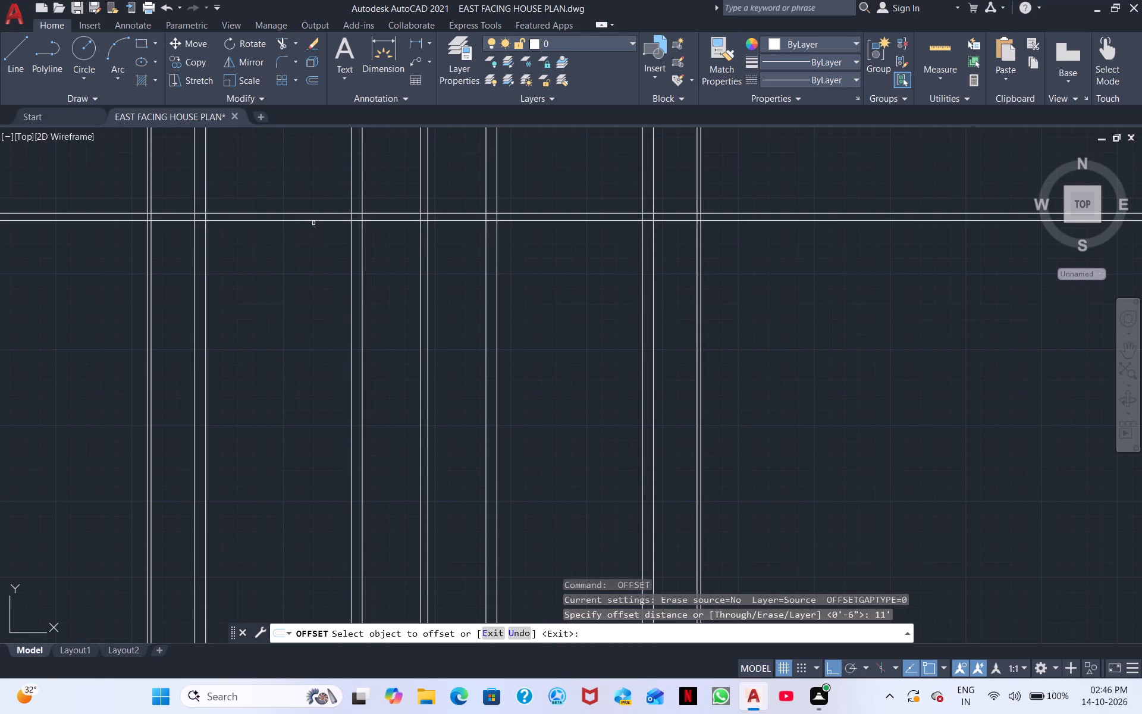
click(314, 223)
click(300, 276)
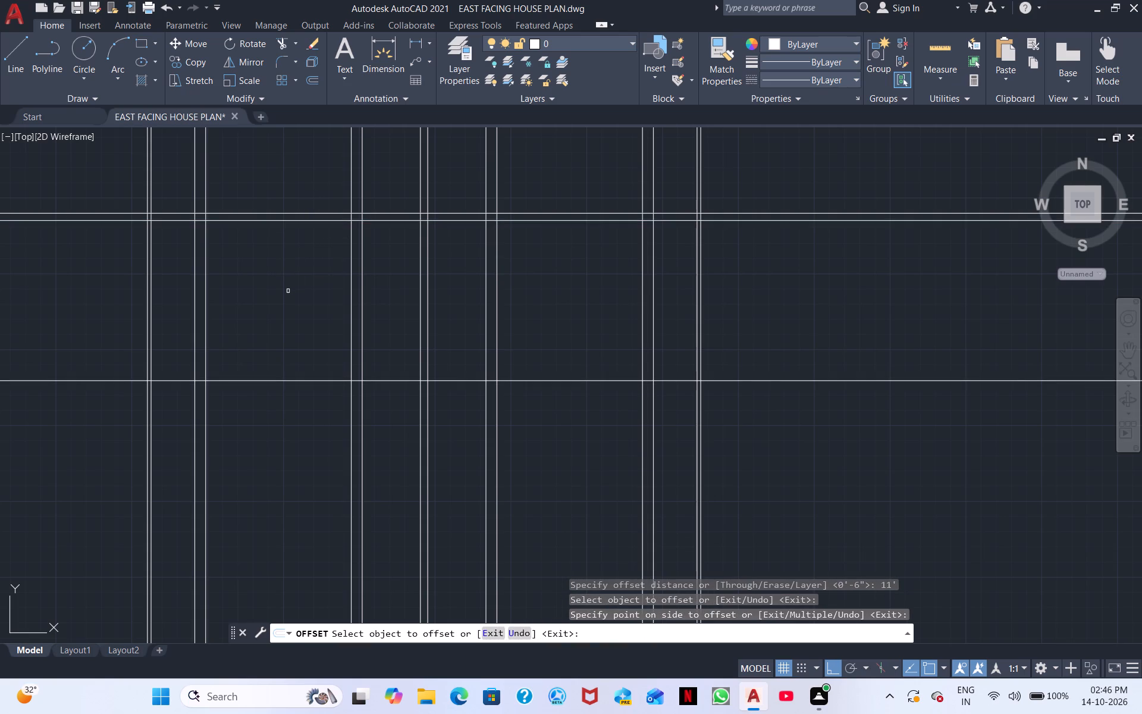
key(space)
Offset the new southernmost horizontal line 9" to the south to form the bottom wall pair.
text(9")
key(Return)
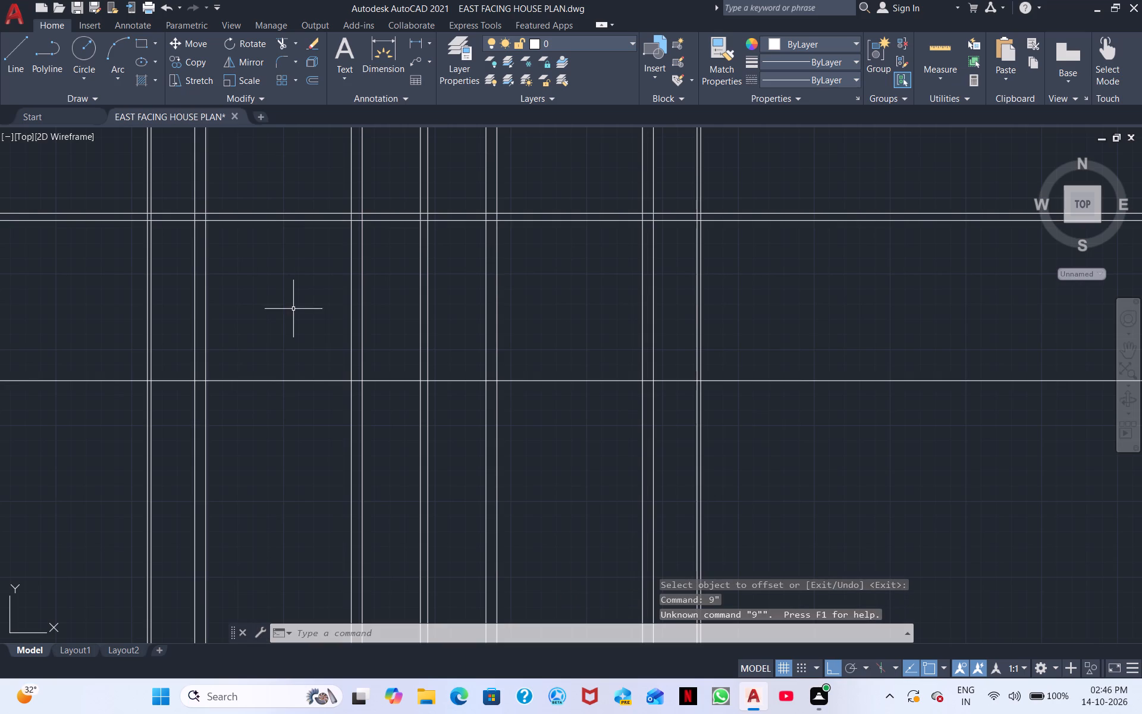
key(space)
key(space)
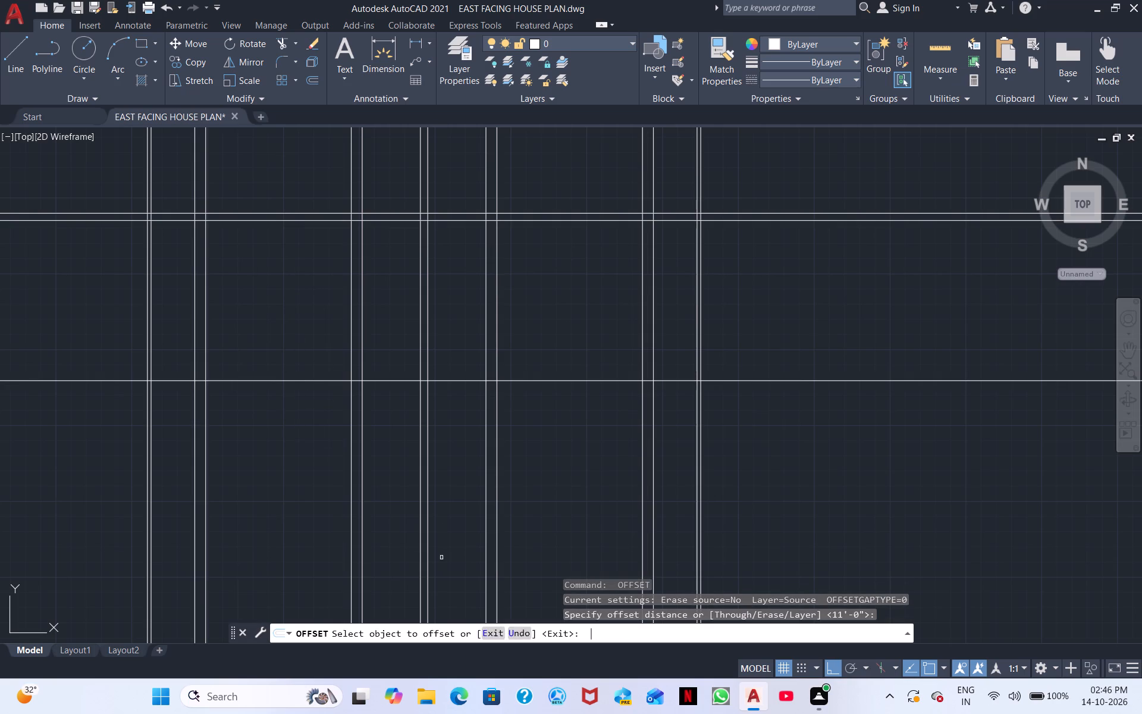
key(space)
key(space)
key(9)
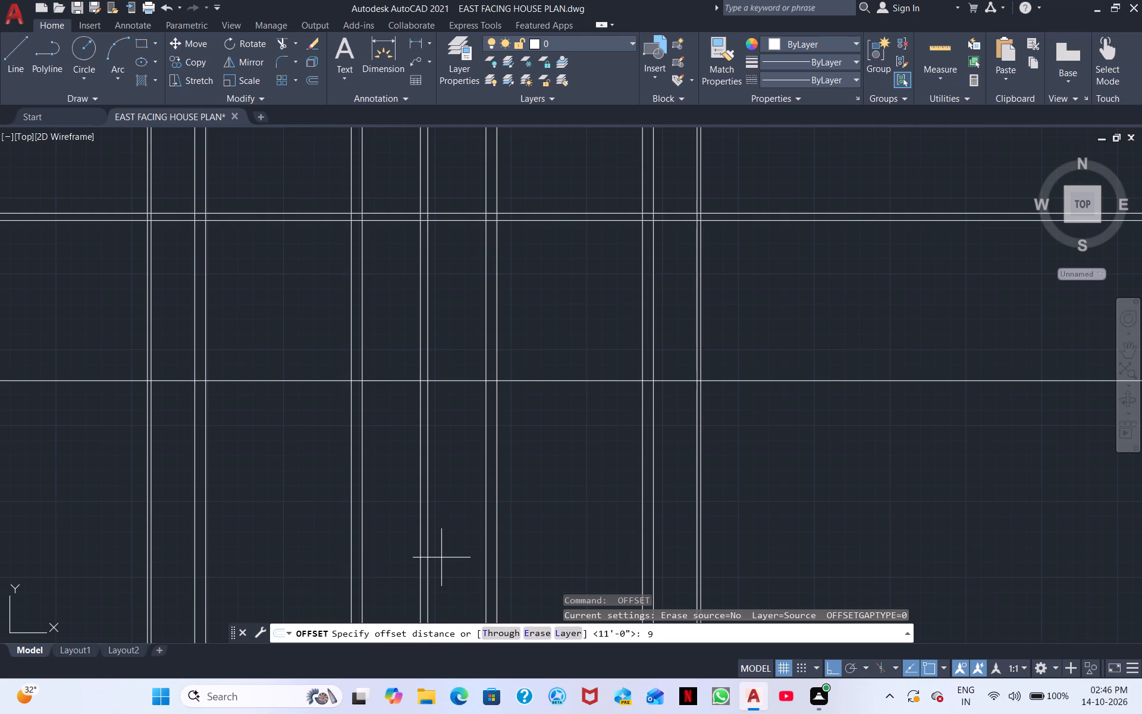
key(shift+quotedbl)
key(Return)
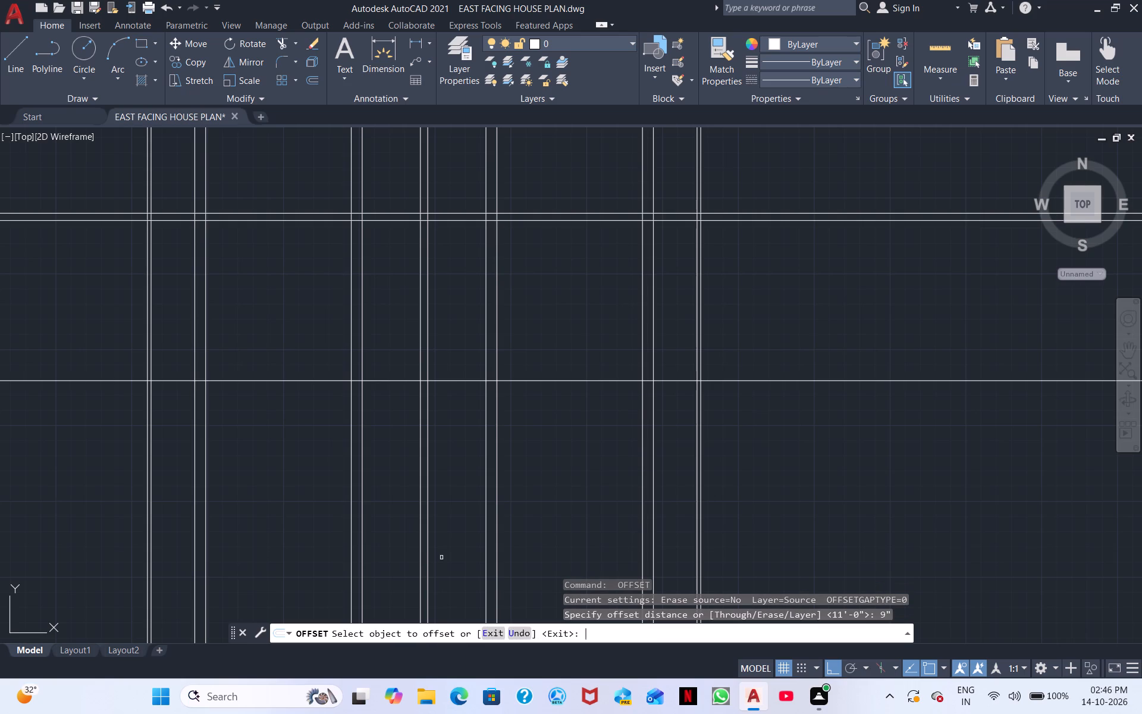
click(330, 381)
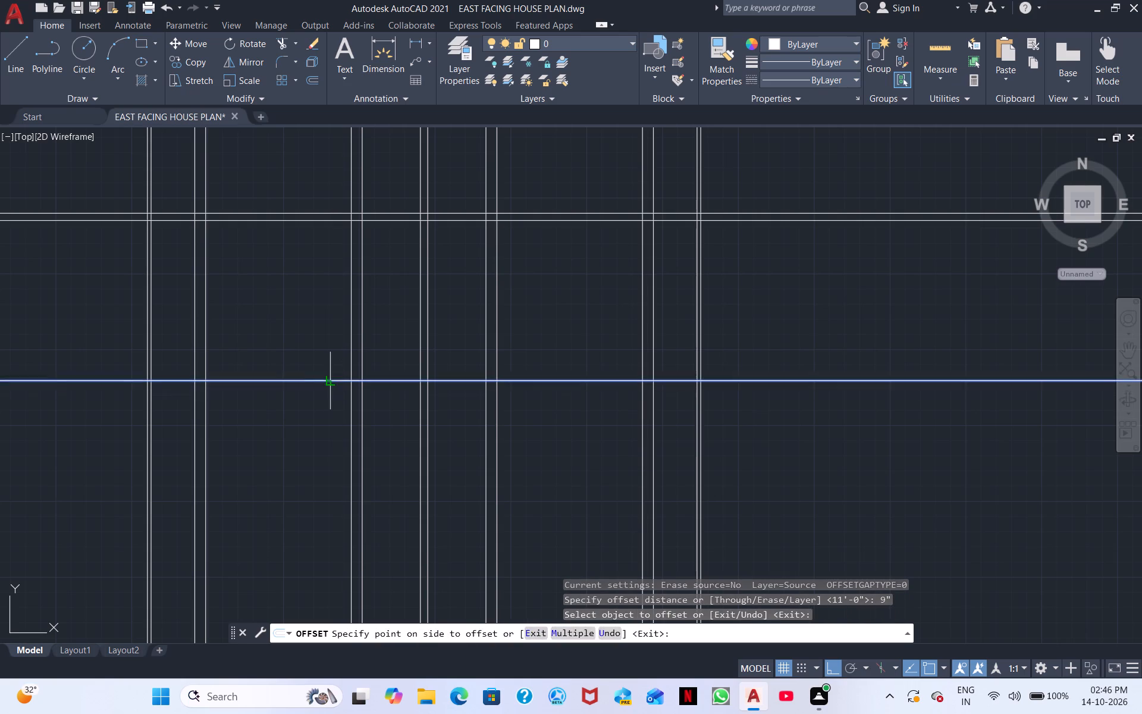
click(318, 400)
middle_drag(280, 369, 305, 265)
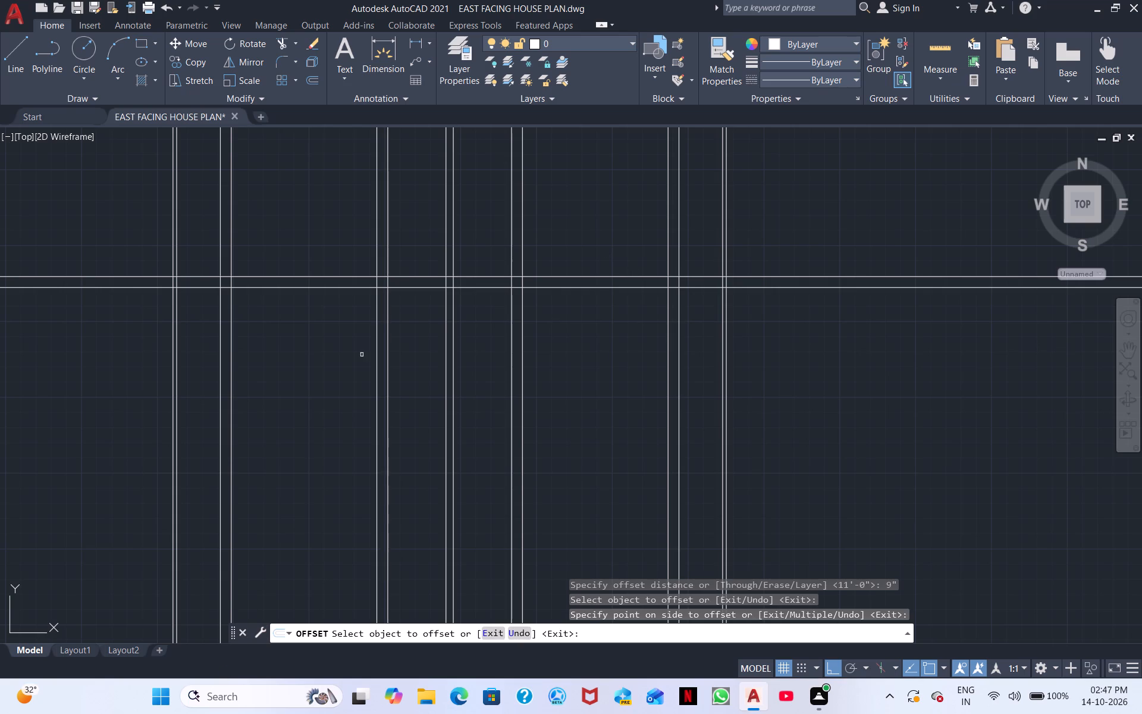
scroll(368, 303, down, 2)
scroll(335, 338, down, 3)
scroll(453, 590, down, 1)
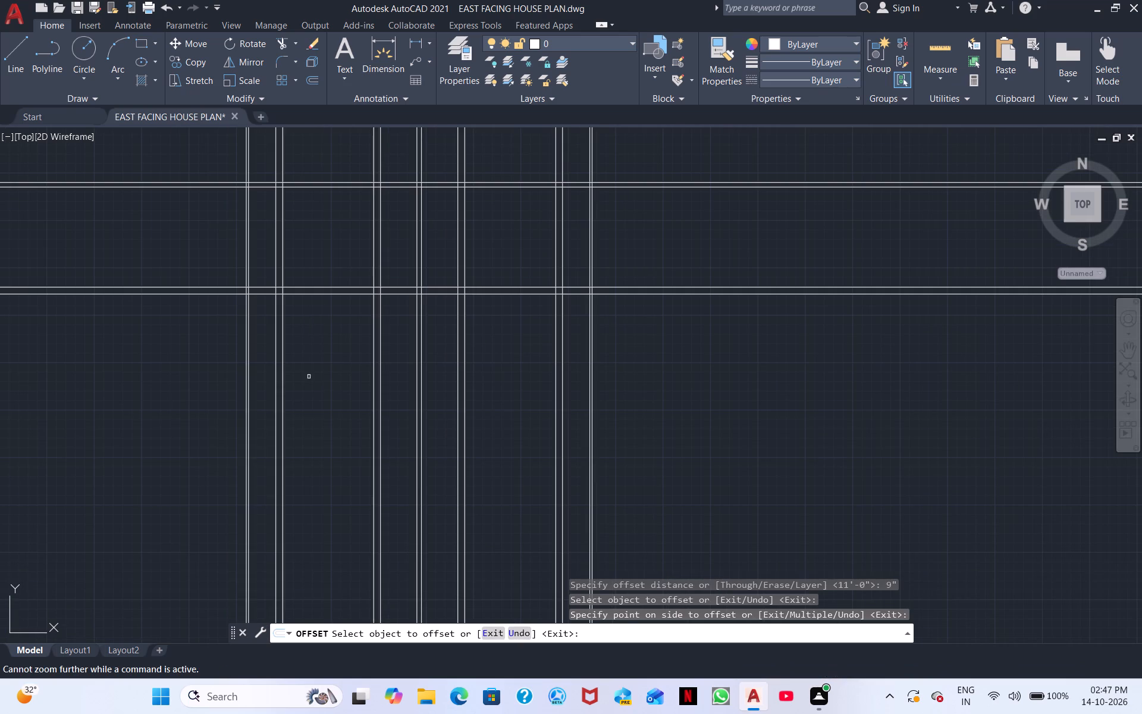
middle_drag(309, 377, 527, 567)
scroll(503, 499, down, 2)
scroll(335, 358, up, 3)
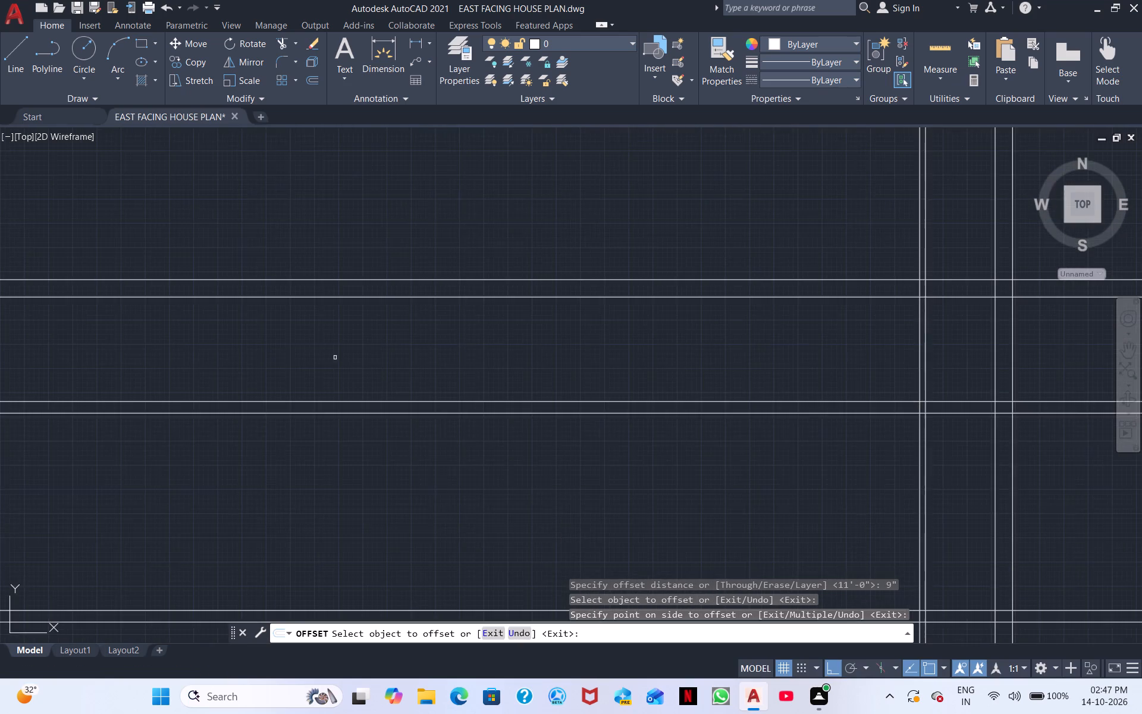
scroll(344, 354, down, 4)
key(Escape)
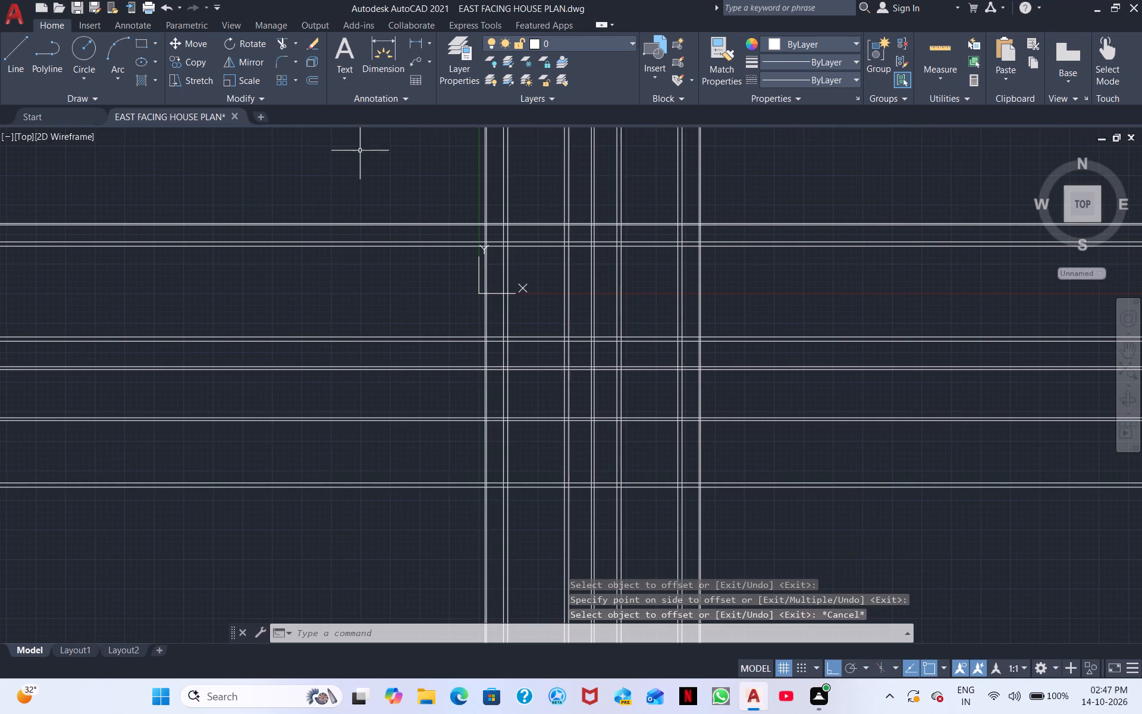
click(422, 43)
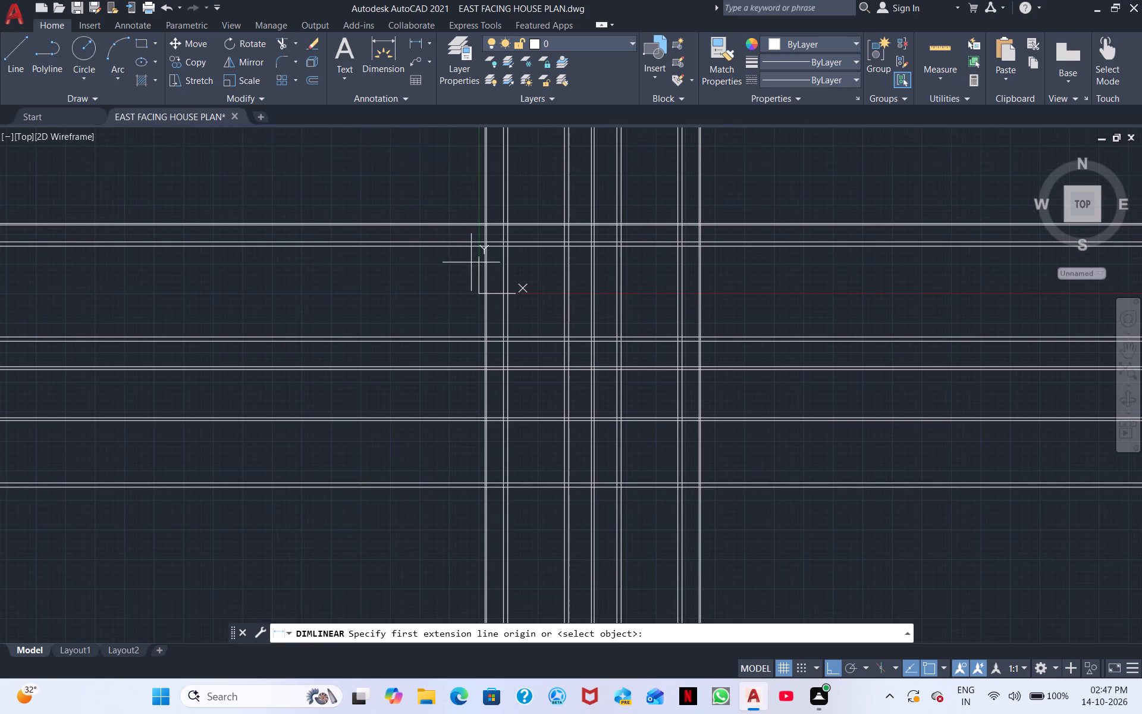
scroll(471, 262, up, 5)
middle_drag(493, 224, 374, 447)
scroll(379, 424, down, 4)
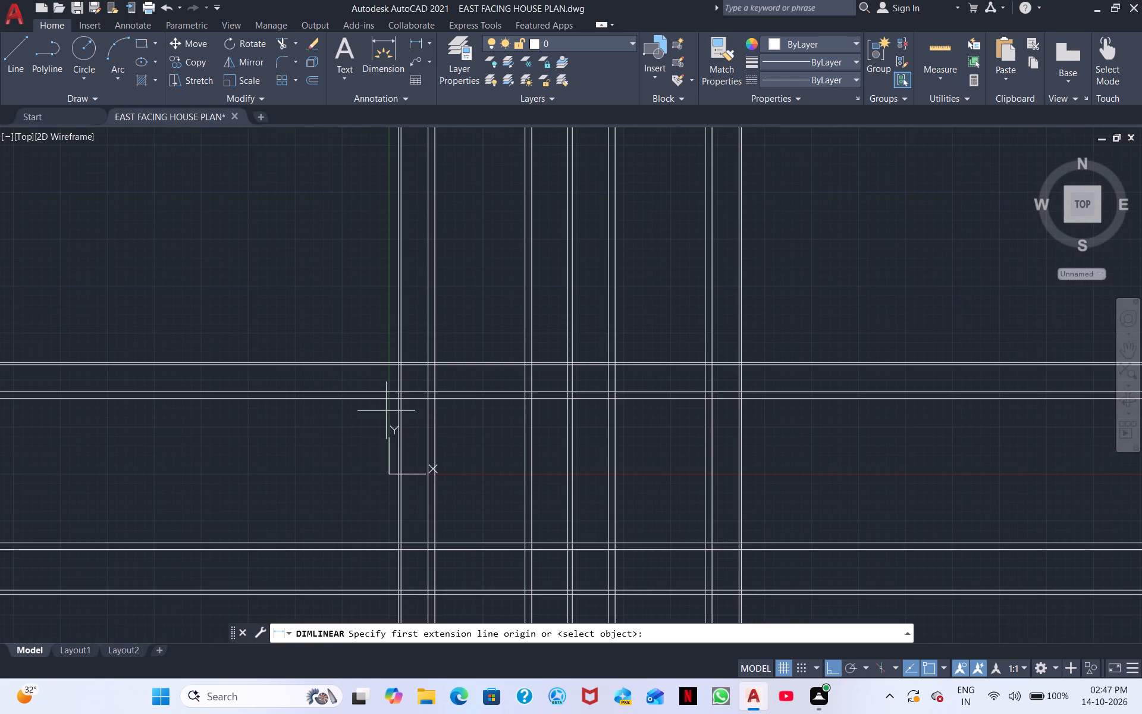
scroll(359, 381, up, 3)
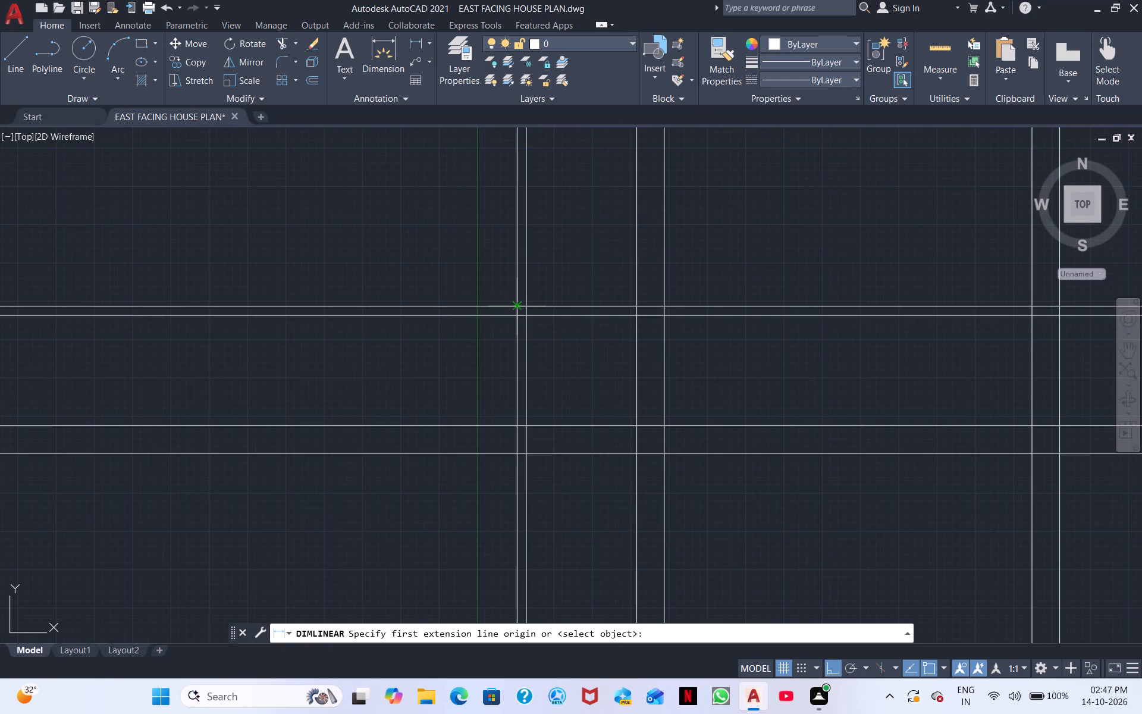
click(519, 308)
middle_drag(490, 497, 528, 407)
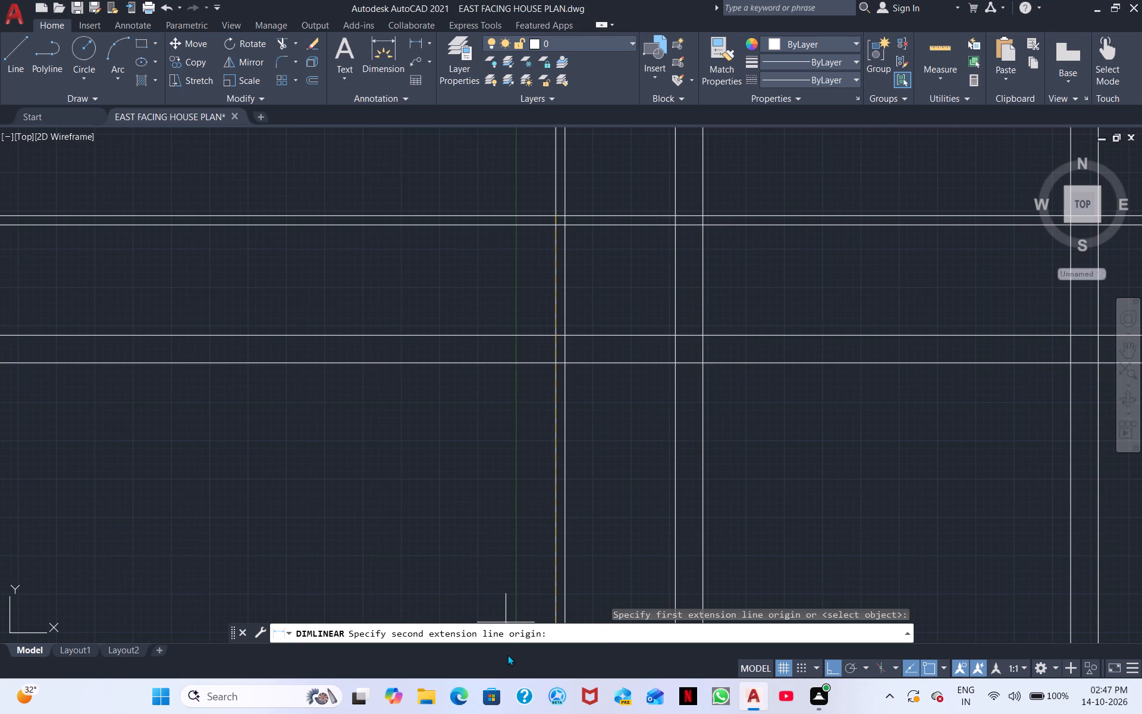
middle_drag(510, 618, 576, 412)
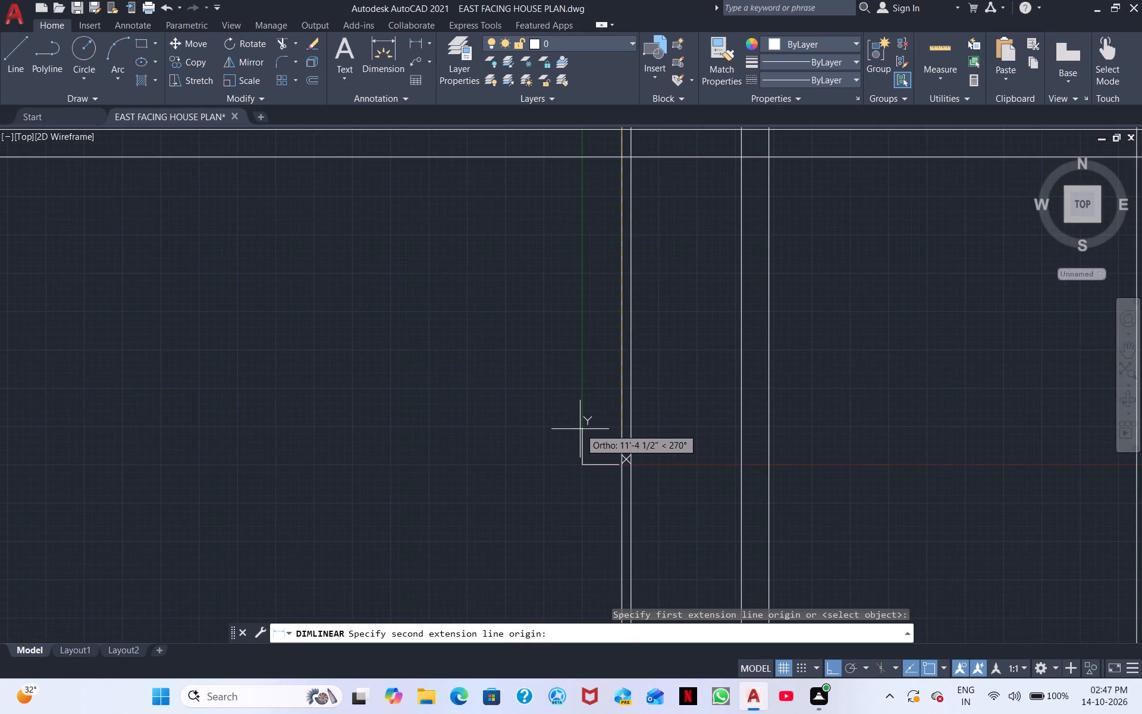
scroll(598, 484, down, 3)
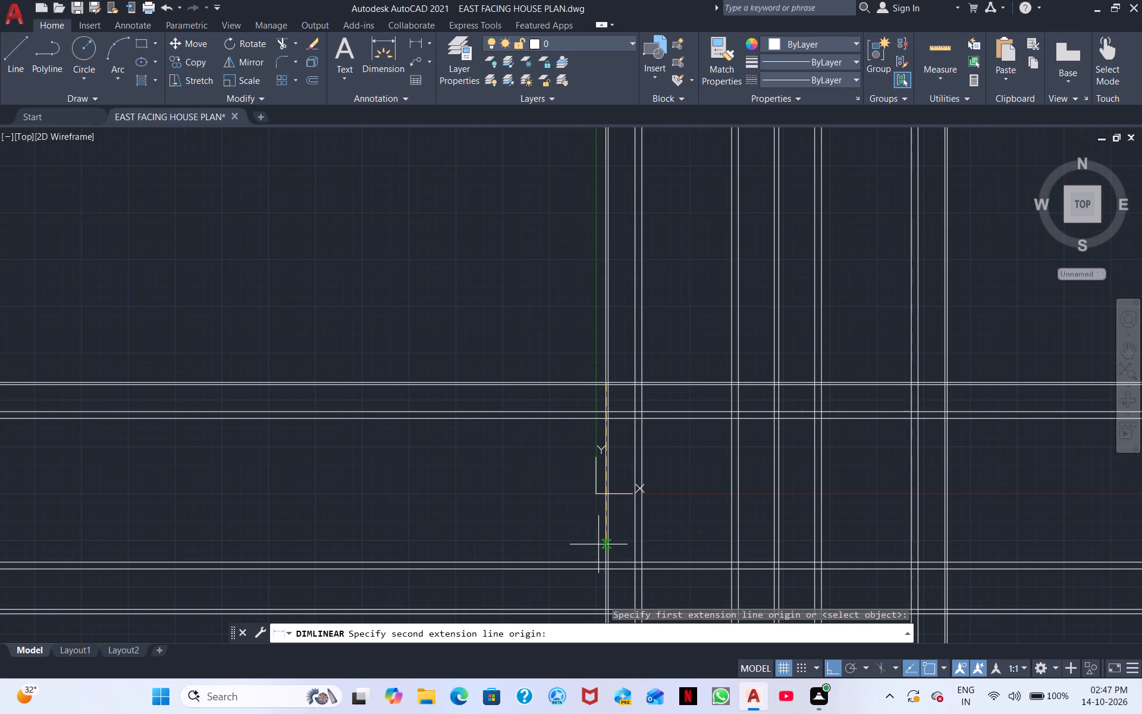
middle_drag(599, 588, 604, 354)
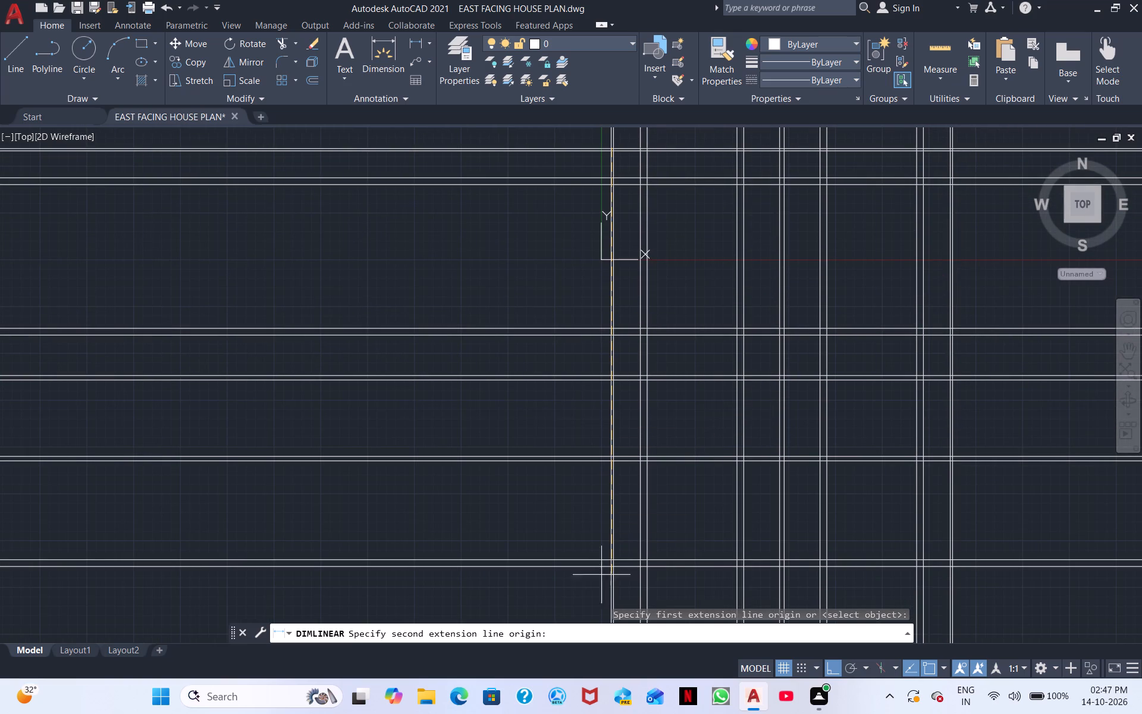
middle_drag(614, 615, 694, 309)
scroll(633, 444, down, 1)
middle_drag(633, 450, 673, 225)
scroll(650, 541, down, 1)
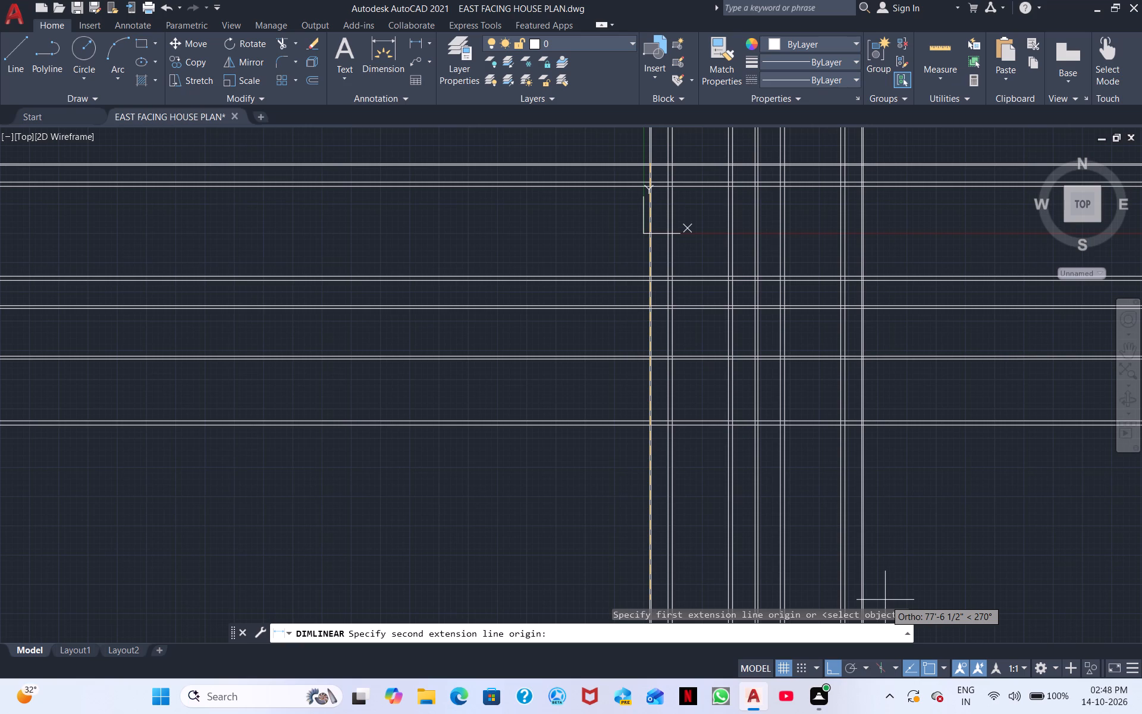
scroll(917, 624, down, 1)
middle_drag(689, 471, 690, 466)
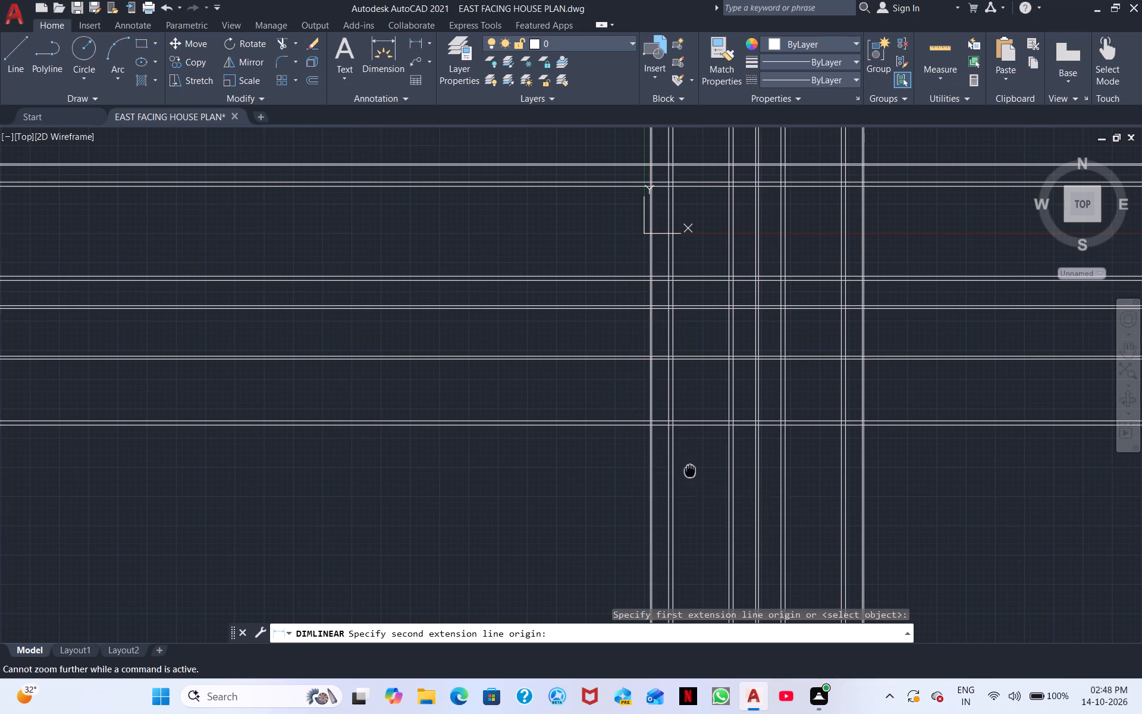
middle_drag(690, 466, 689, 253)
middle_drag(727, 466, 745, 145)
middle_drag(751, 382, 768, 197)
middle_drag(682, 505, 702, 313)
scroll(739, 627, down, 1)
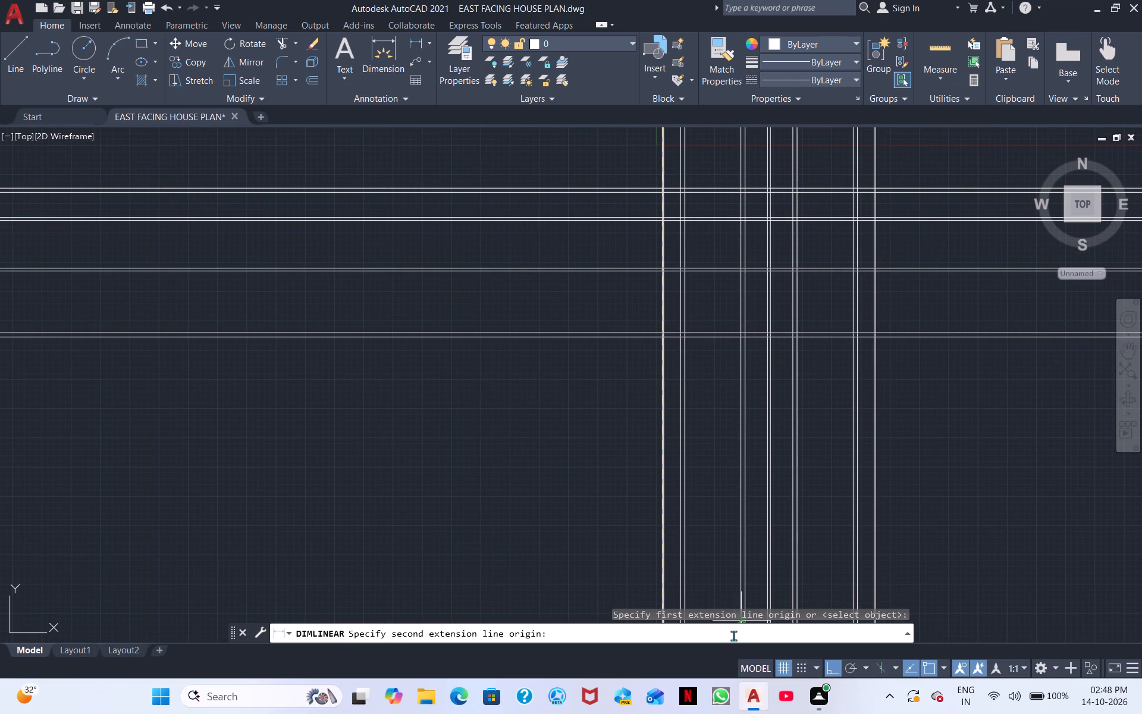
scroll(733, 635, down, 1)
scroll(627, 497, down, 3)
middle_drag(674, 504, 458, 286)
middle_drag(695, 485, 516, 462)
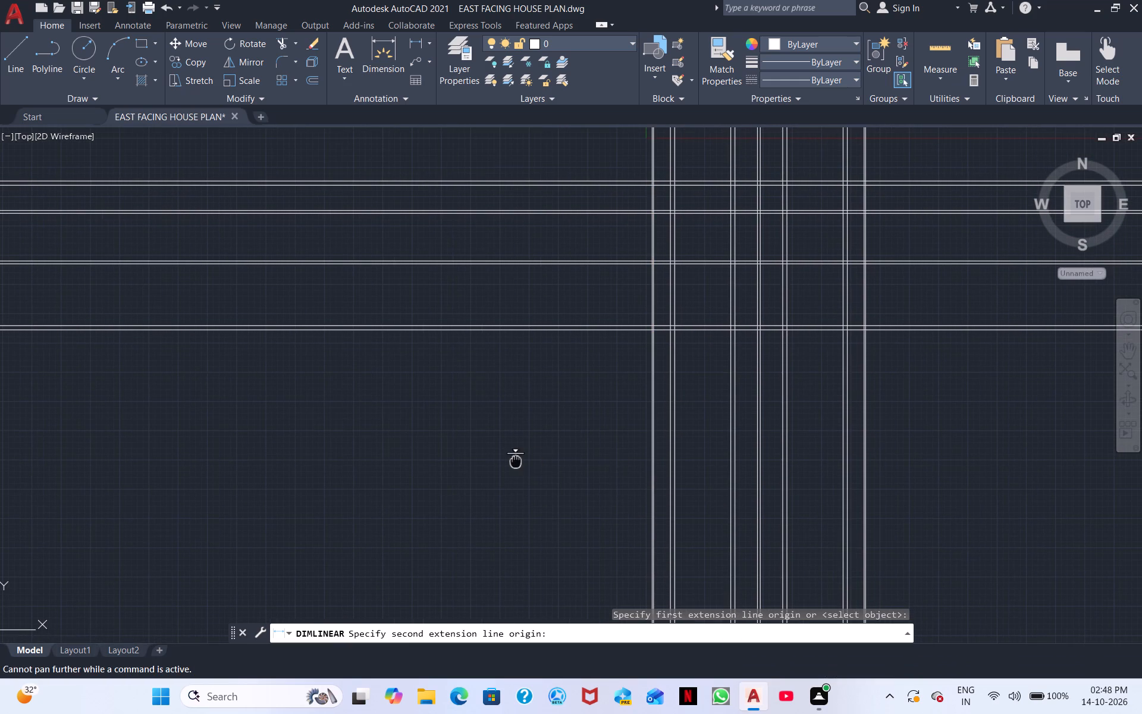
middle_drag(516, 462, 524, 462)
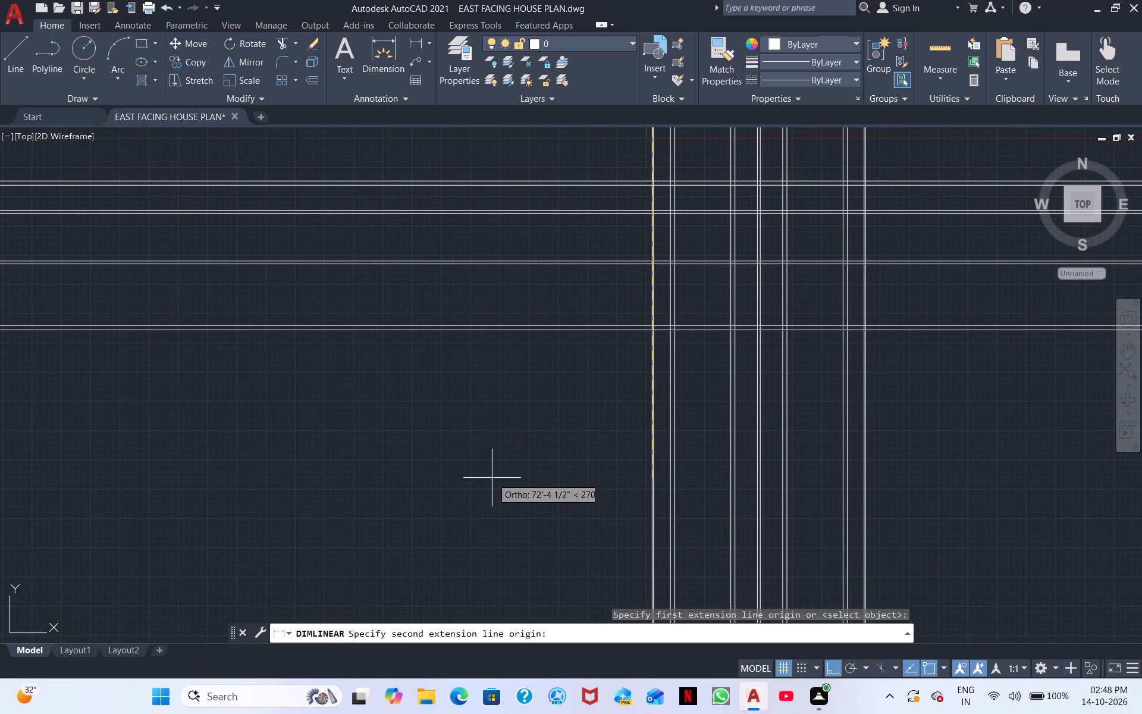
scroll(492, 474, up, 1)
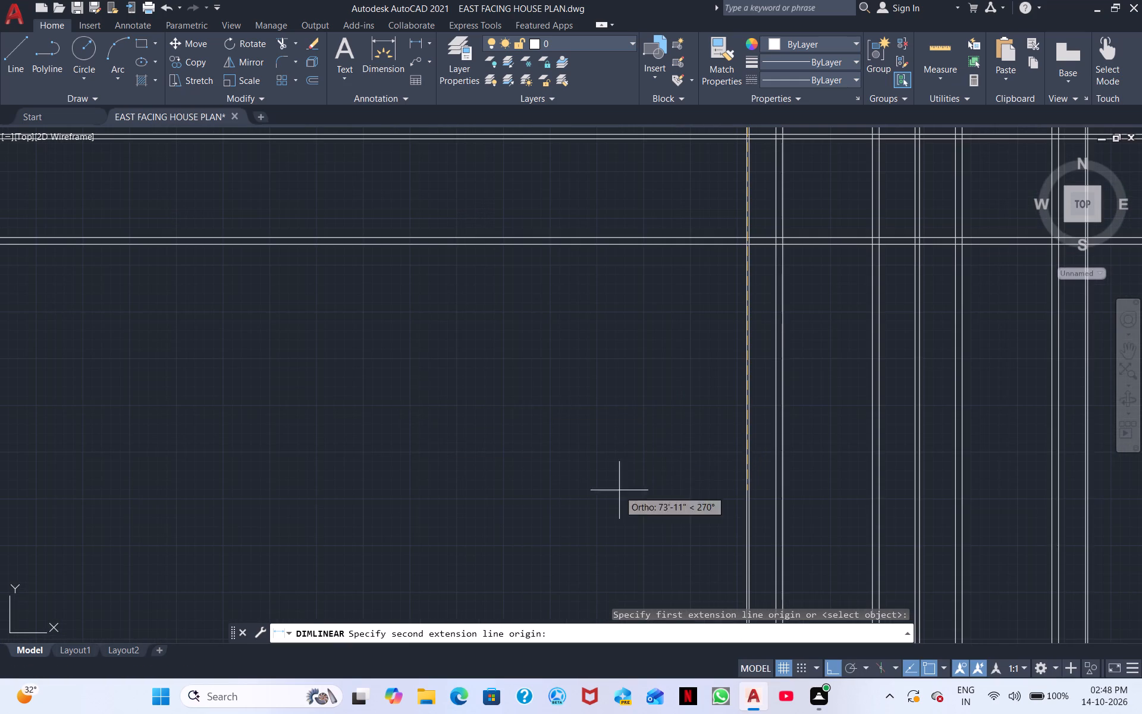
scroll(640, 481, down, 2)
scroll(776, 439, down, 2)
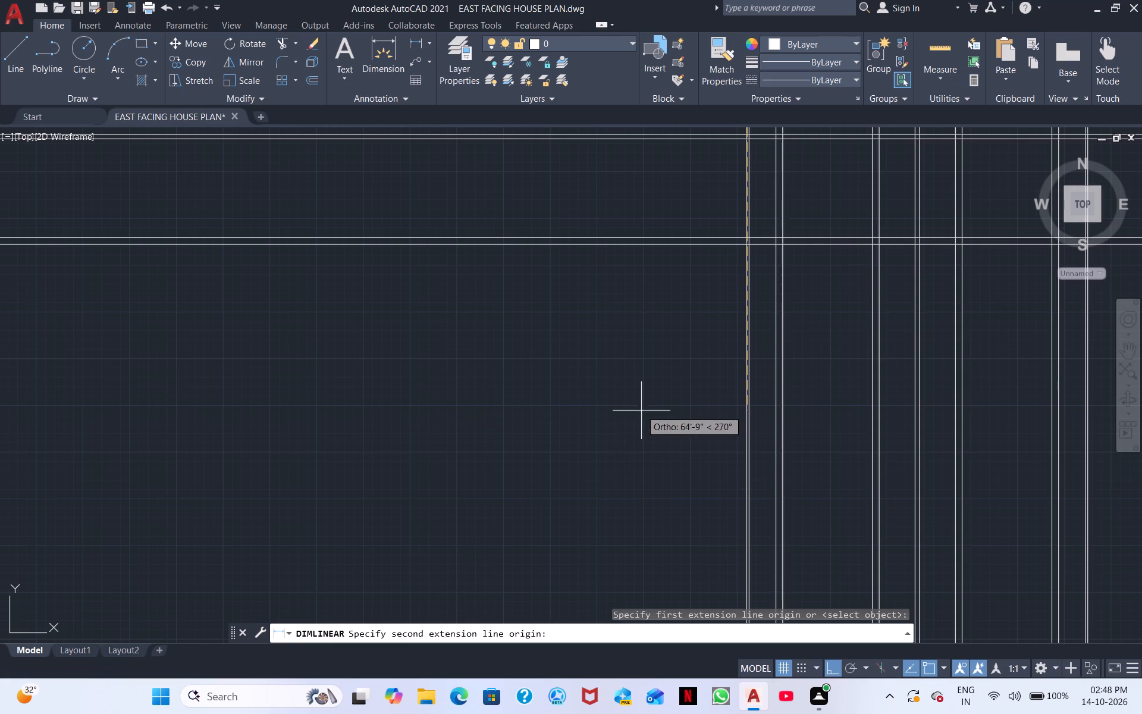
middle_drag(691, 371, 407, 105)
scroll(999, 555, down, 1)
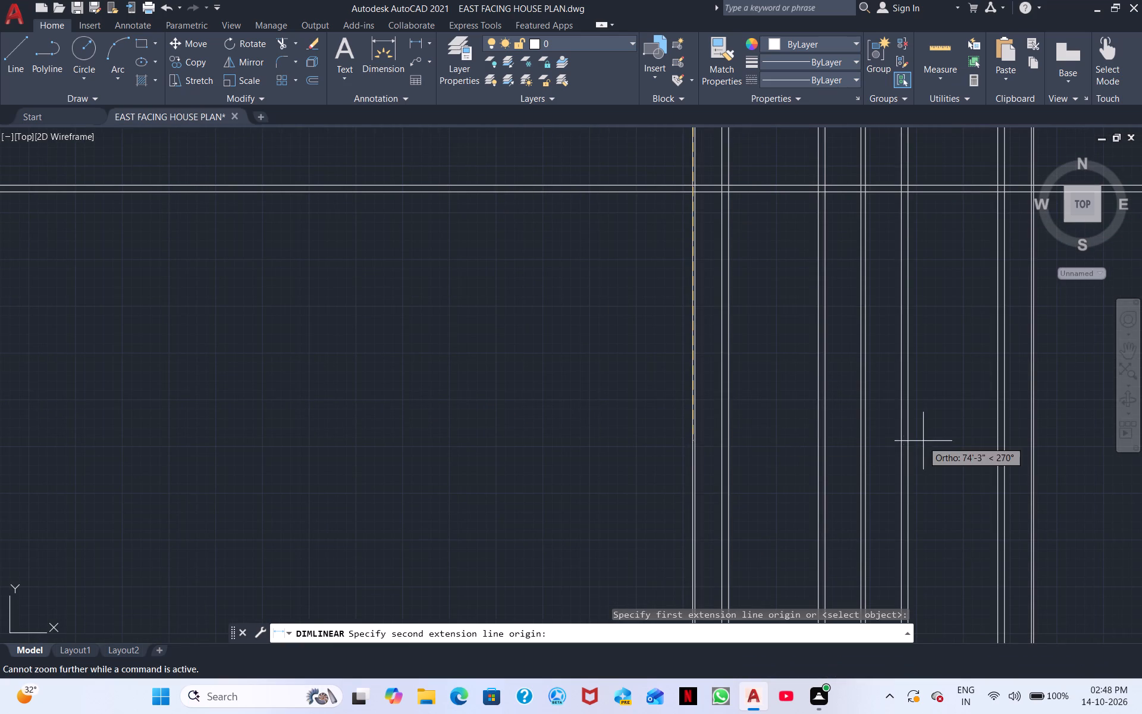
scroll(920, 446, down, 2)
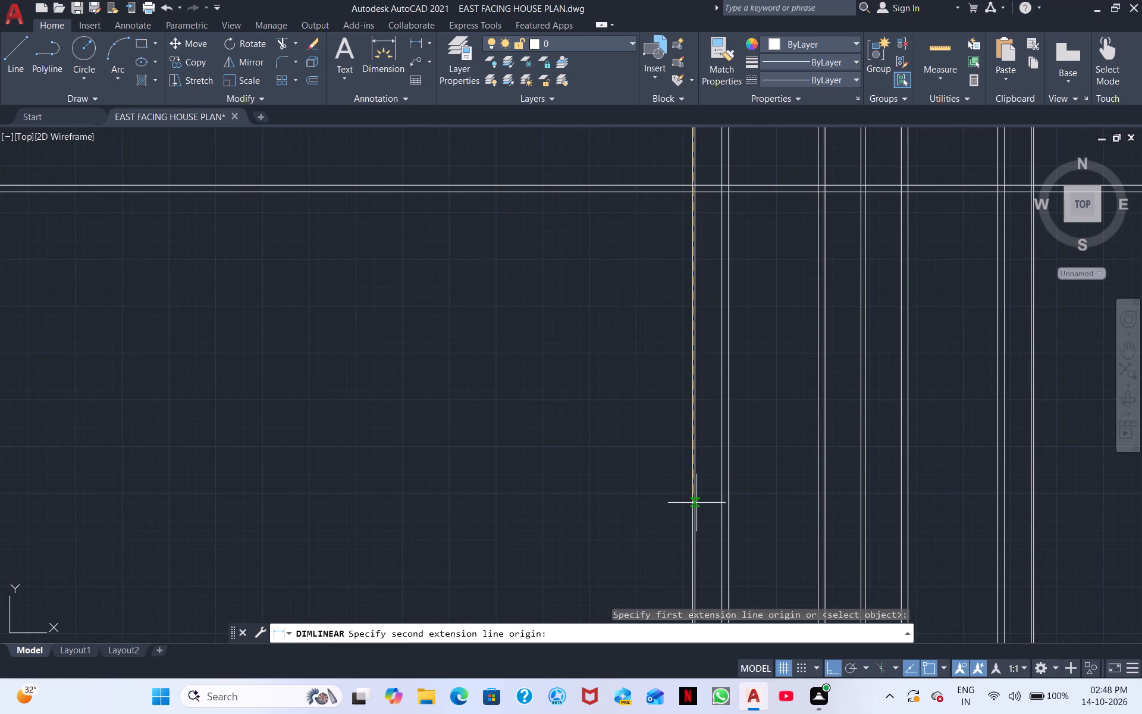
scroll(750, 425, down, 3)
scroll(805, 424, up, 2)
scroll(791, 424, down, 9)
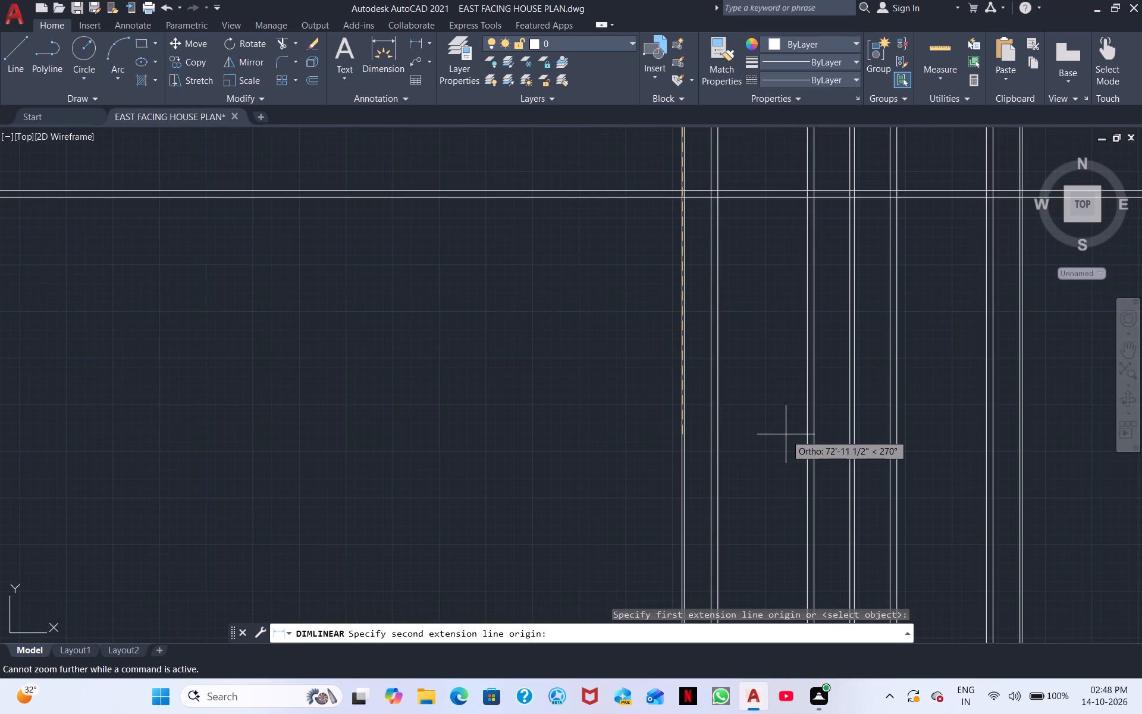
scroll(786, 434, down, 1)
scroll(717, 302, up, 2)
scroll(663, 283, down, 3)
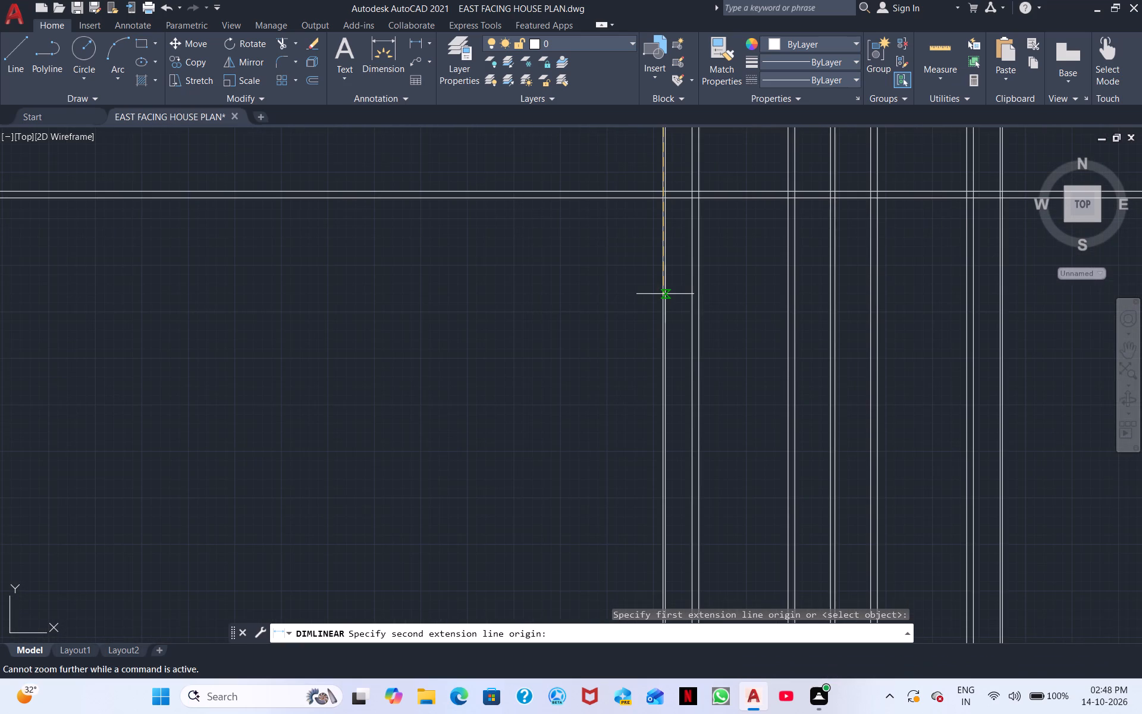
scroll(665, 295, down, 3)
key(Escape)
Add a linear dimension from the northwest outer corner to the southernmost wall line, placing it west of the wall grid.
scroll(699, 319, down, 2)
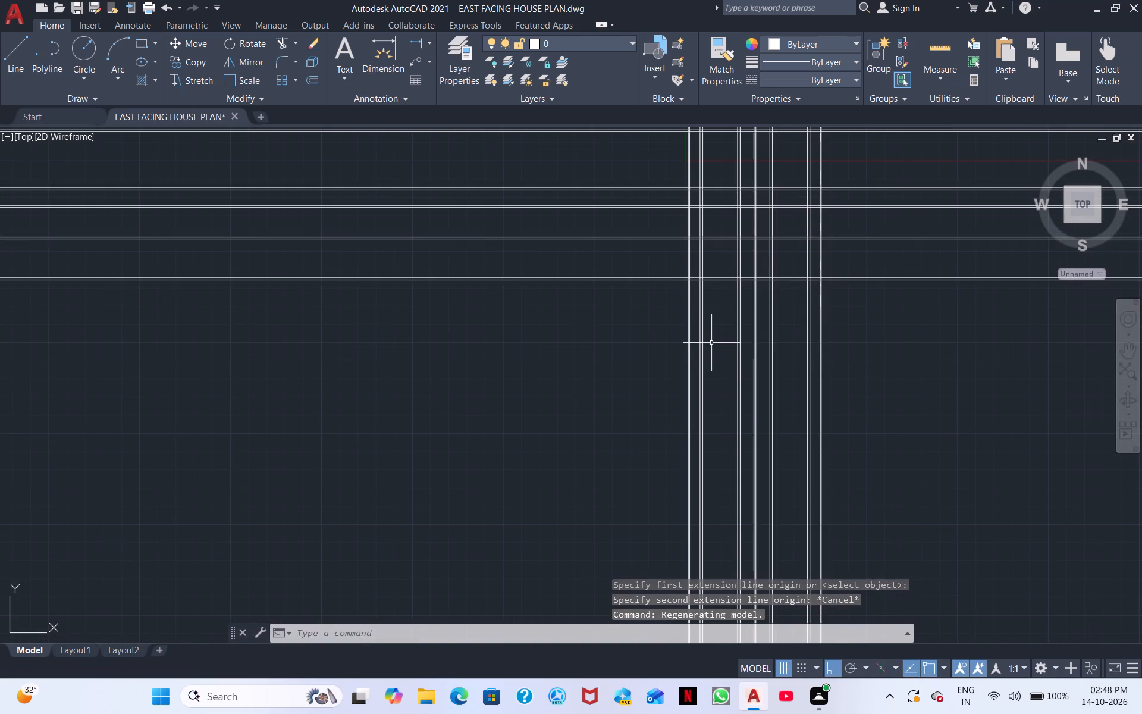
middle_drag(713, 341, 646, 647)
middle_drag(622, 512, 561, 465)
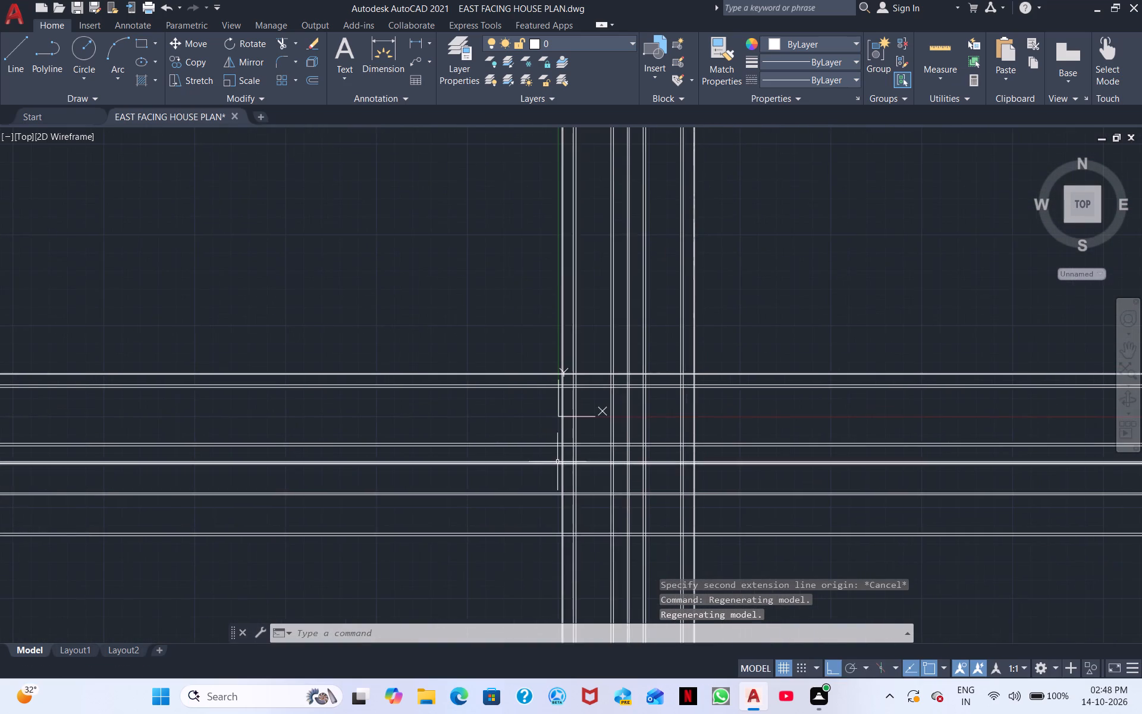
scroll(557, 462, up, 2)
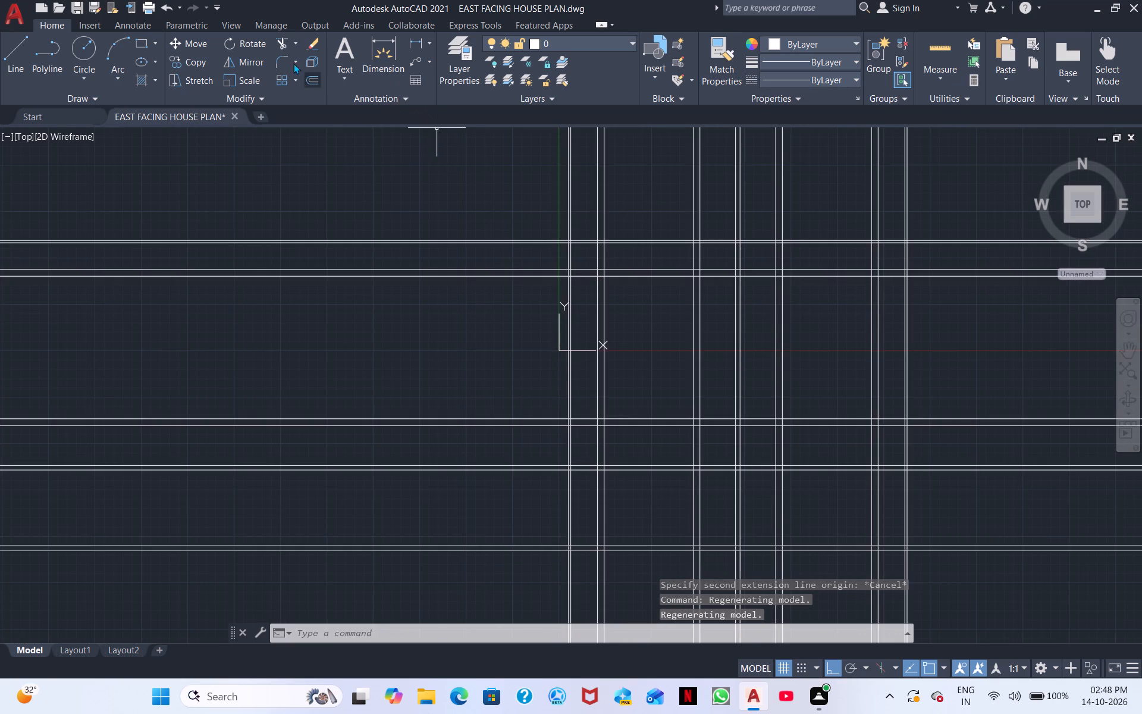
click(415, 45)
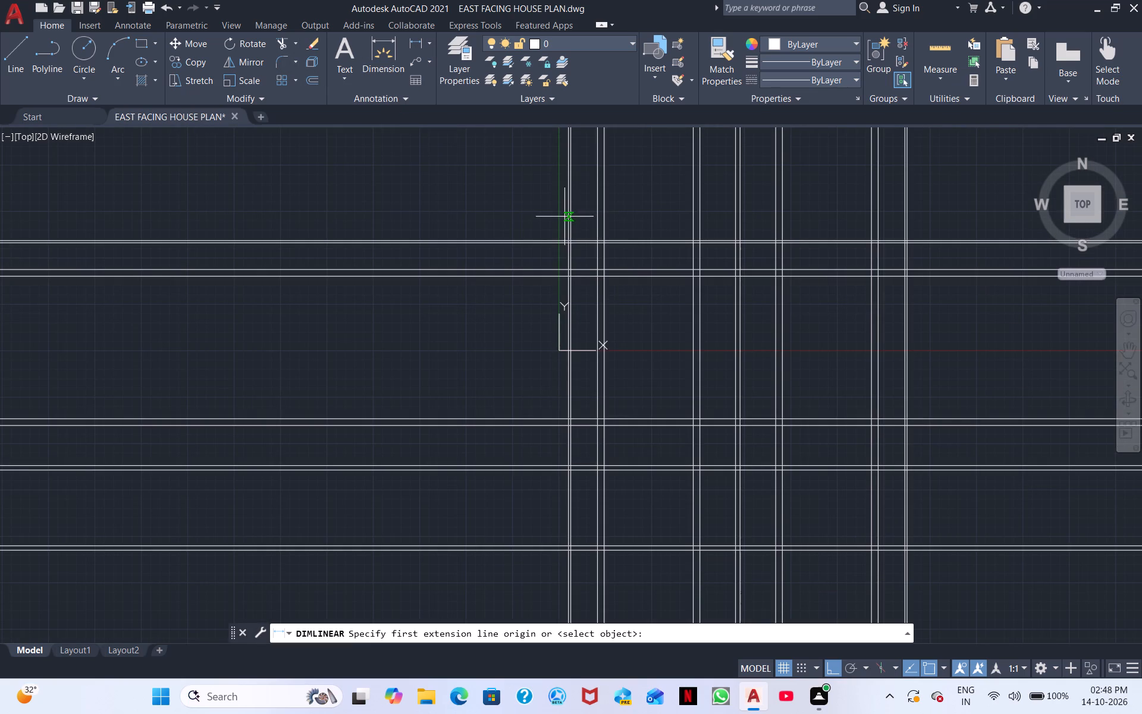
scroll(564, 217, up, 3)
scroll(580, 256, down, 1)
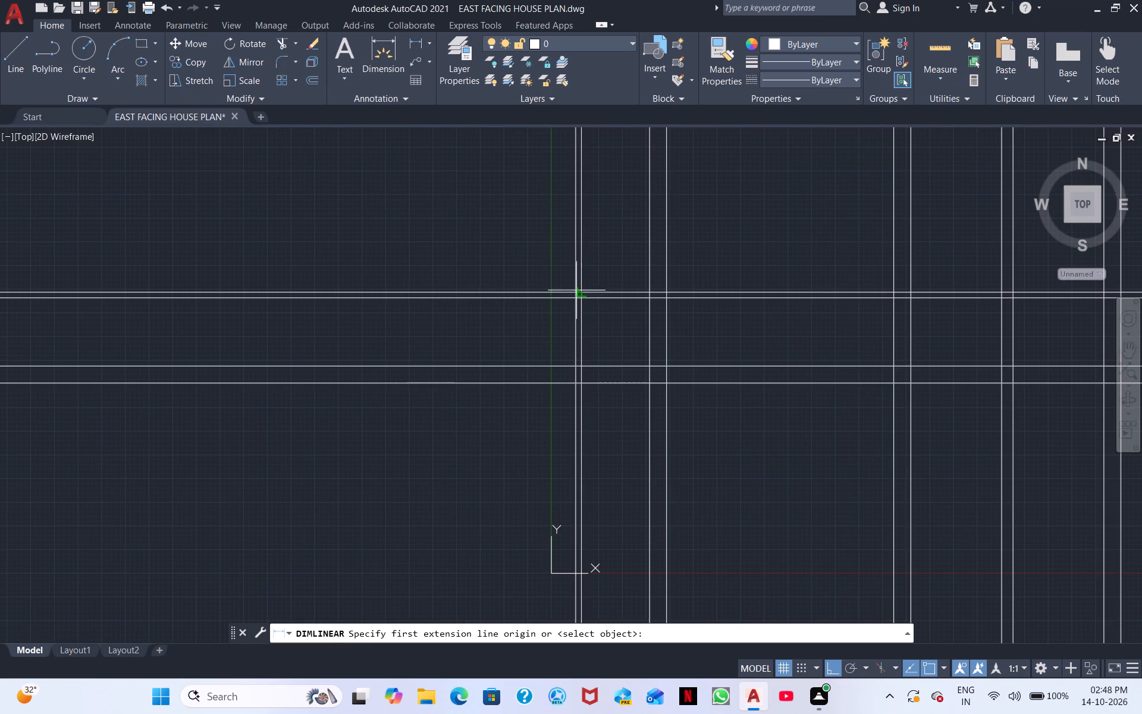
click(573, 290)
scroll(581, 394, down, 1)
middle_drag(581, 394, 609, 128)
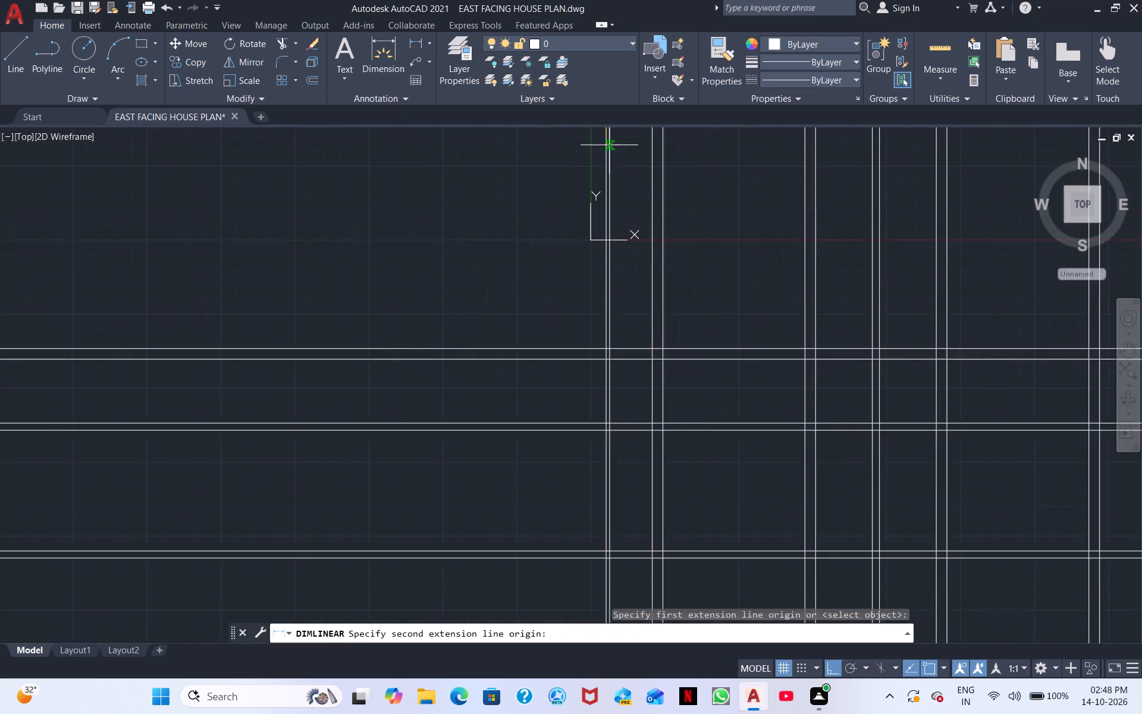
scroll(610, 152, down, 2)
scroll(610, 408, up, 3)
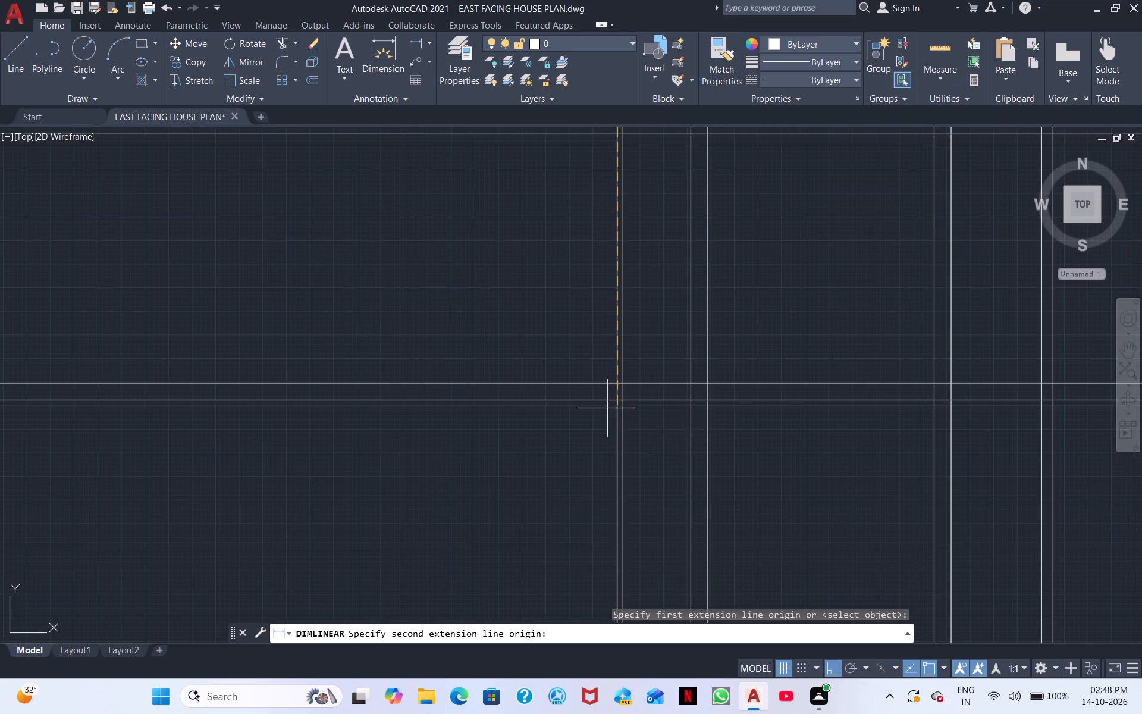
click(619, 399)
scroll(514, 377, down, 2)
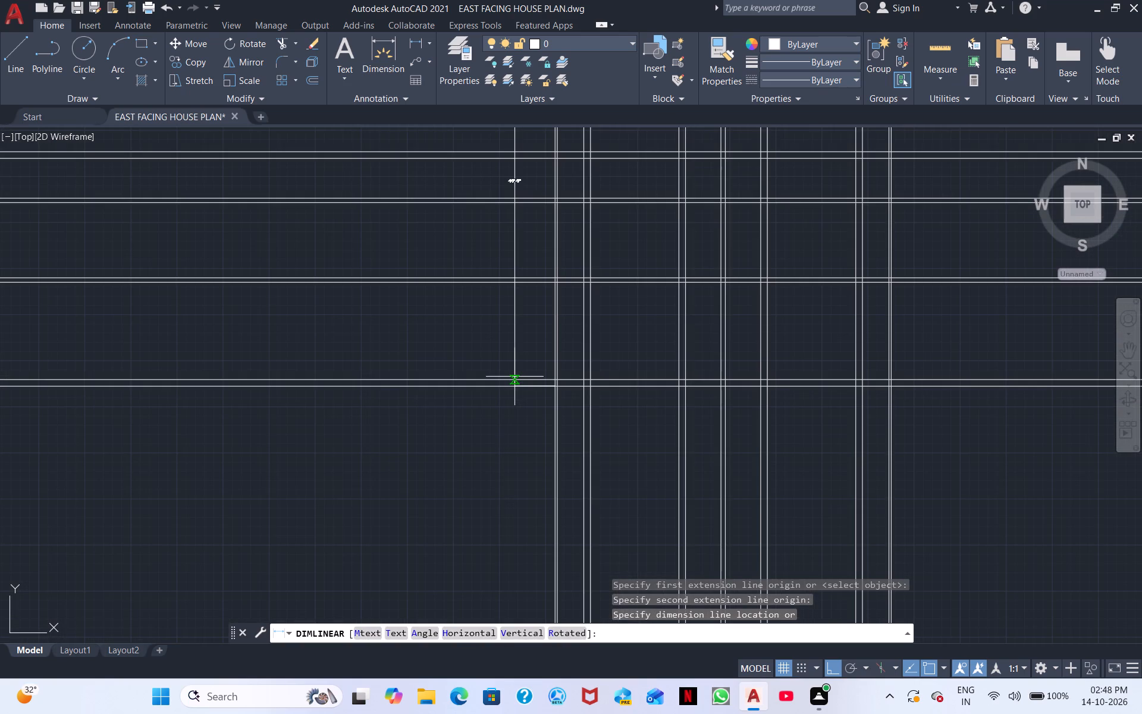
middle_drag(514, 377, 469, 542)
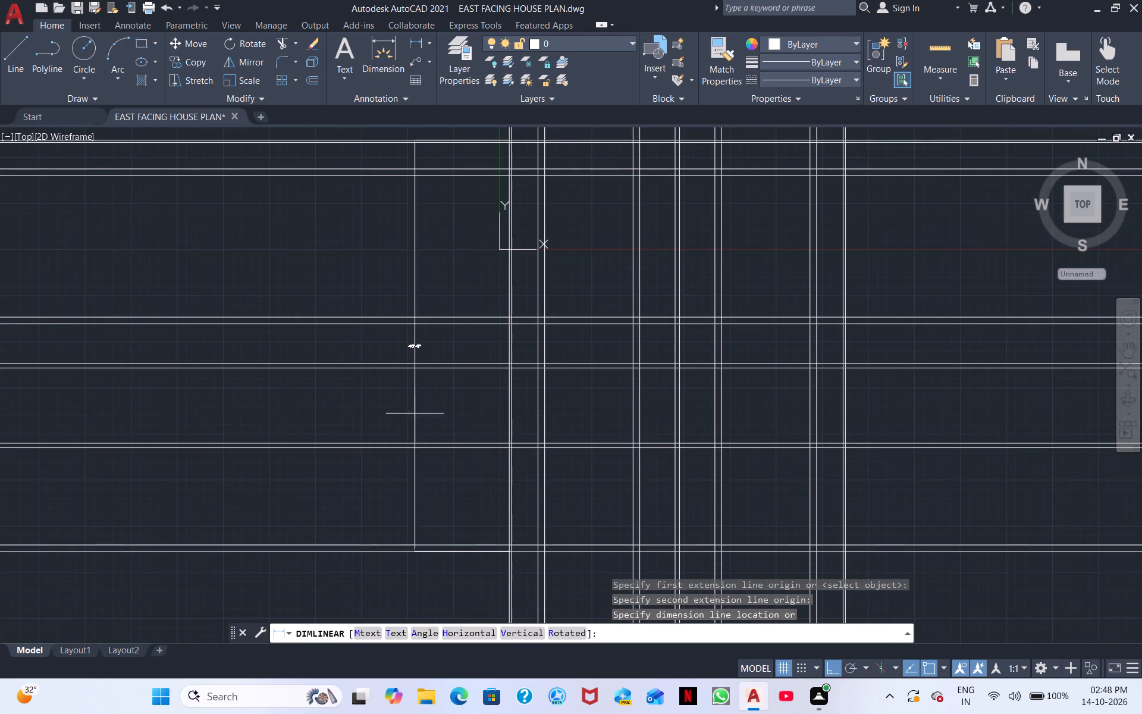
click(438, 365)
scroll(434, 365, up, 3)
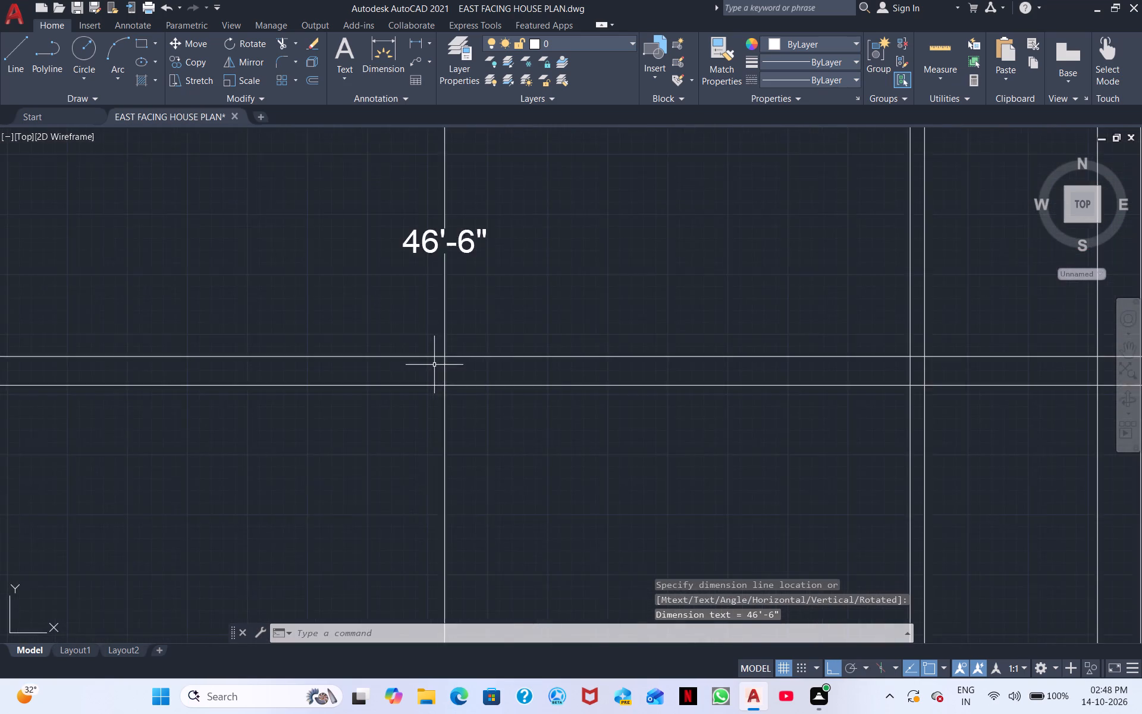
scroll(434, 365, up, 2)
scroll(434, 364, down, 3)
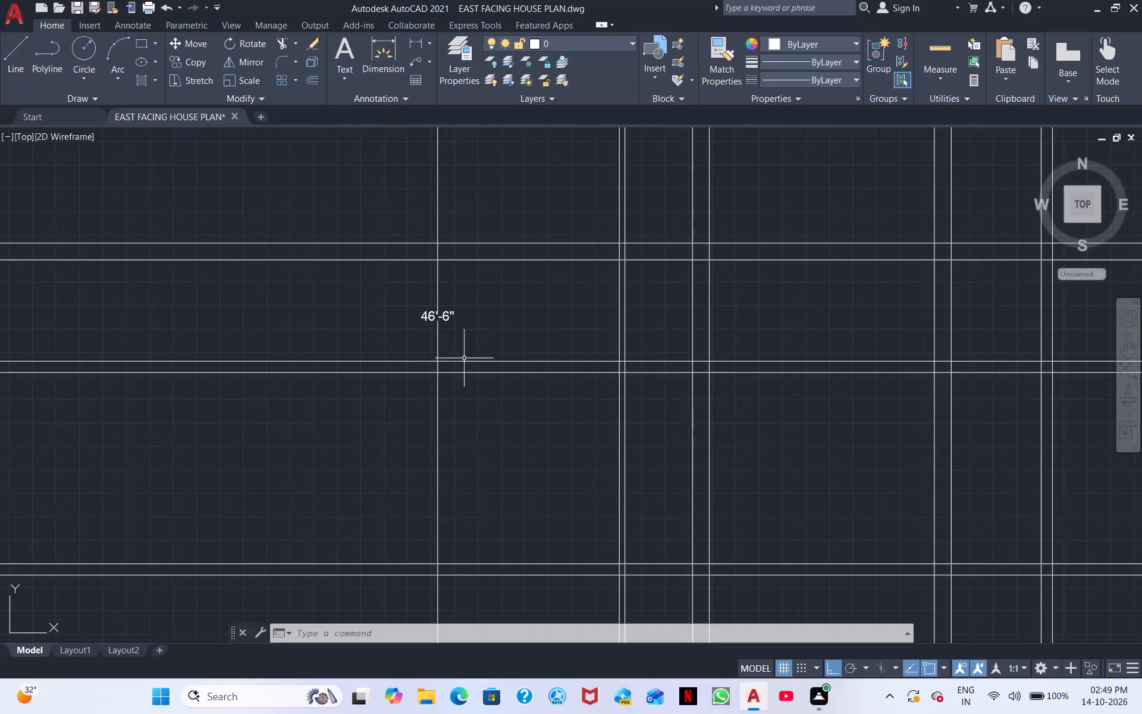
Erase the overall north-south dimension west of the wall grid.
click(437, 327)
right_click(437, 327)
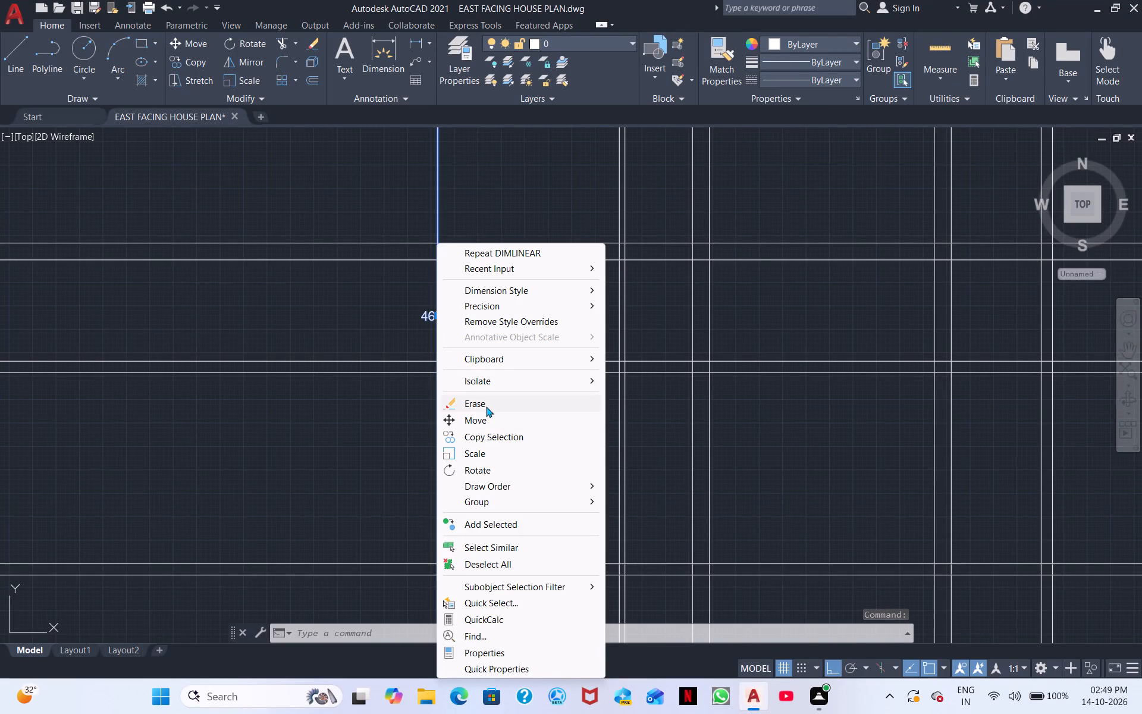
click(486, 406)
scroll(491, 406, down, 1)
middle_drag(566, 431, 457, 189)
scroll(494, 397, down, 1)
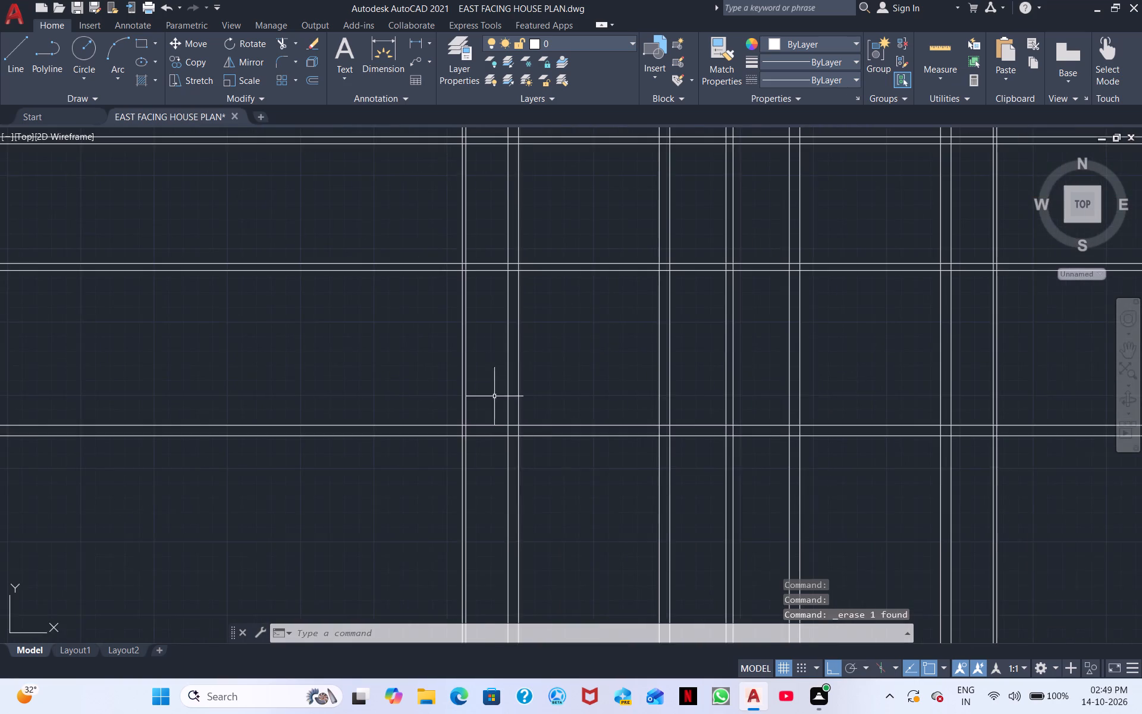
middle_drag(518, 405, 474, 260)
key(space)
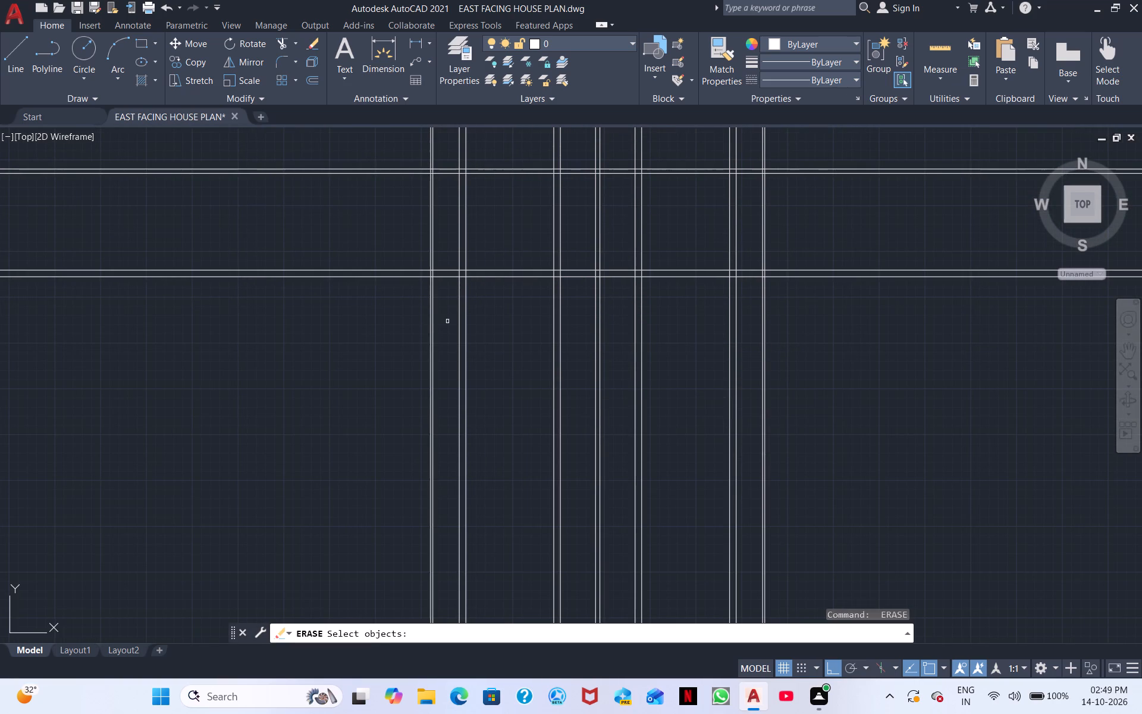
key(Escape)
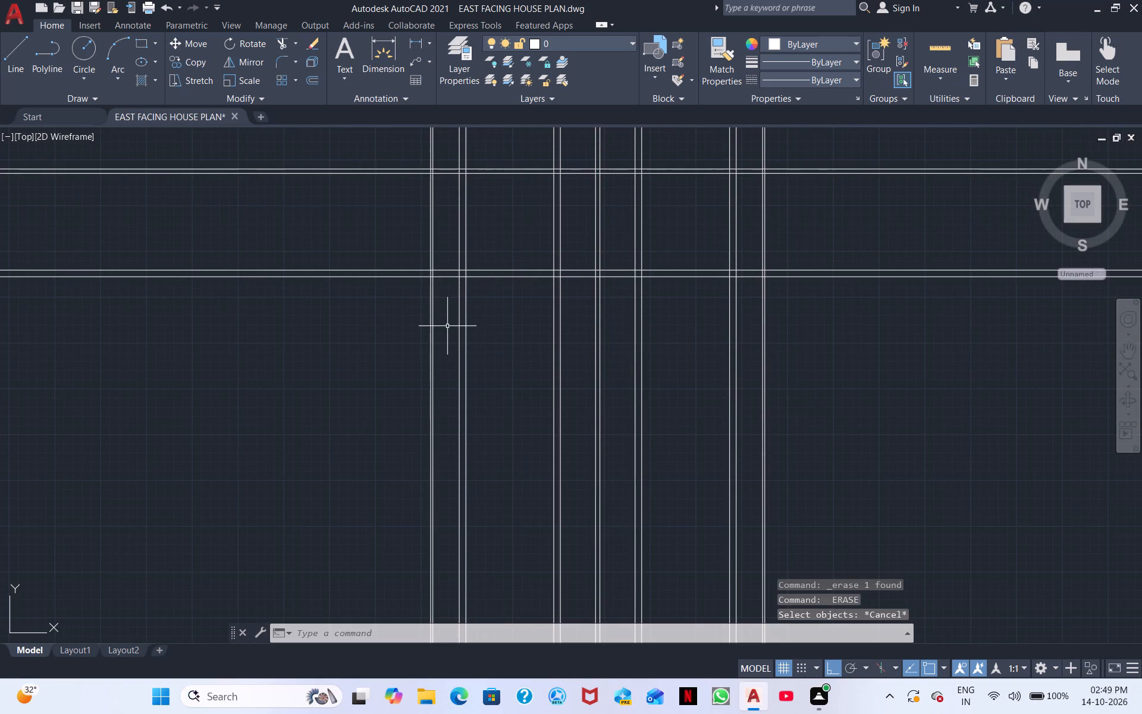
Offset the southernmost horizontal wall line 4' to the south.
text(O)
key(space)
scroll(401, 302, up, 2)
middle_drag(482, 317, 280, 315)
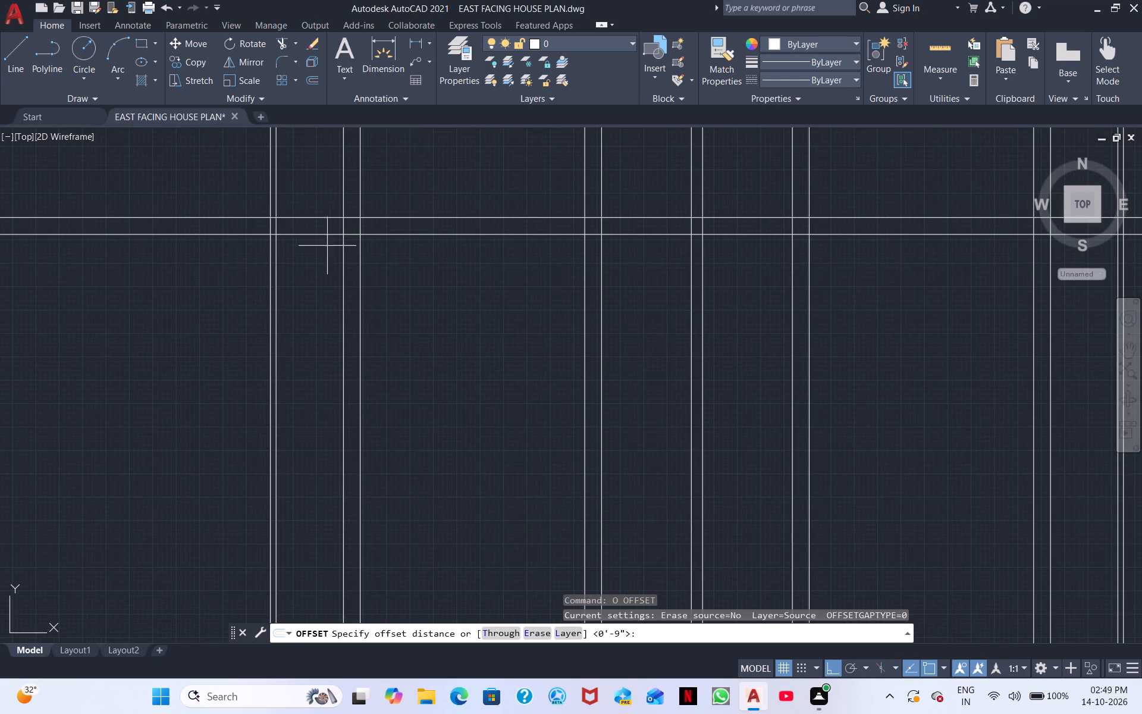
key(space)
key(space)
key(space)
key(4)
key(apostrophe)
key(Return)
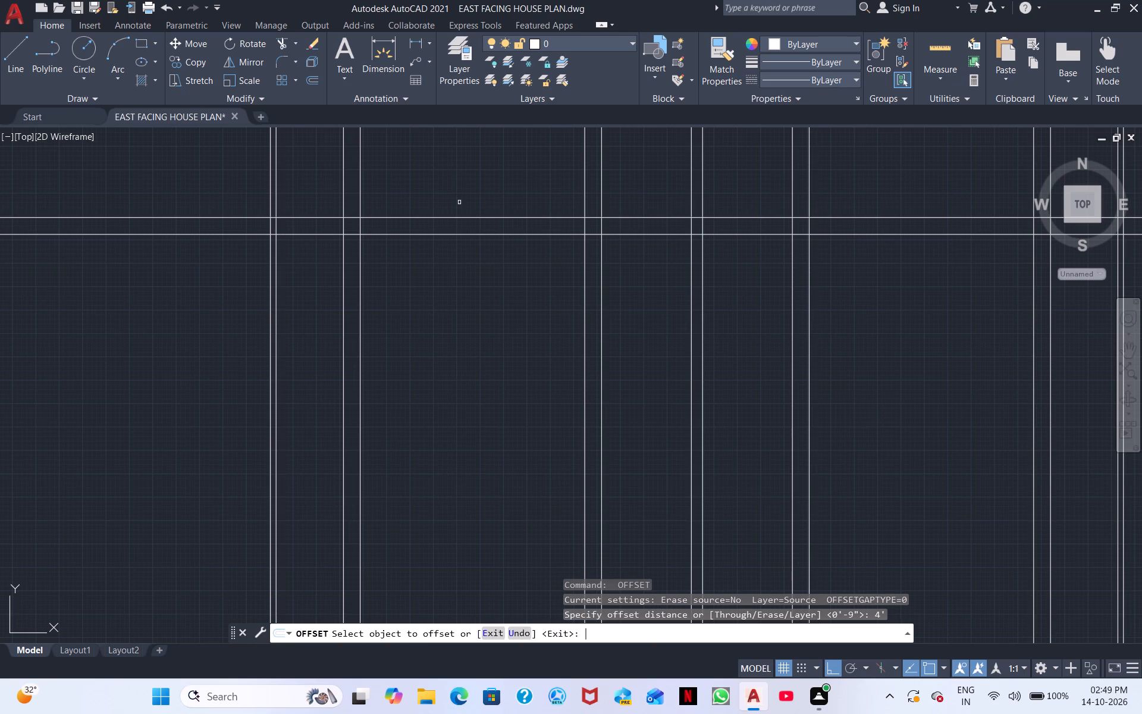
click(332, 234)
click(327, 307)
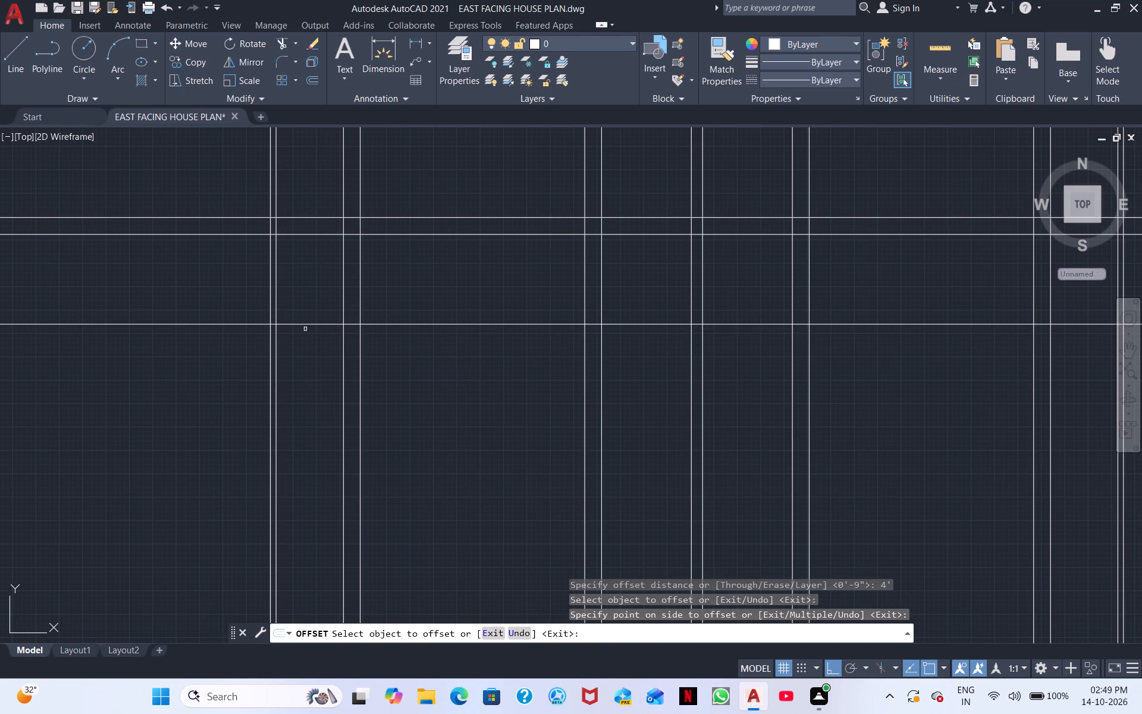
key(Escape)
Offset the new southernmost horizontal line 9" to the south to complete another wall pair.
middle_drag(323, 292, 301, 365)
scroll(323, 292, down, 1)
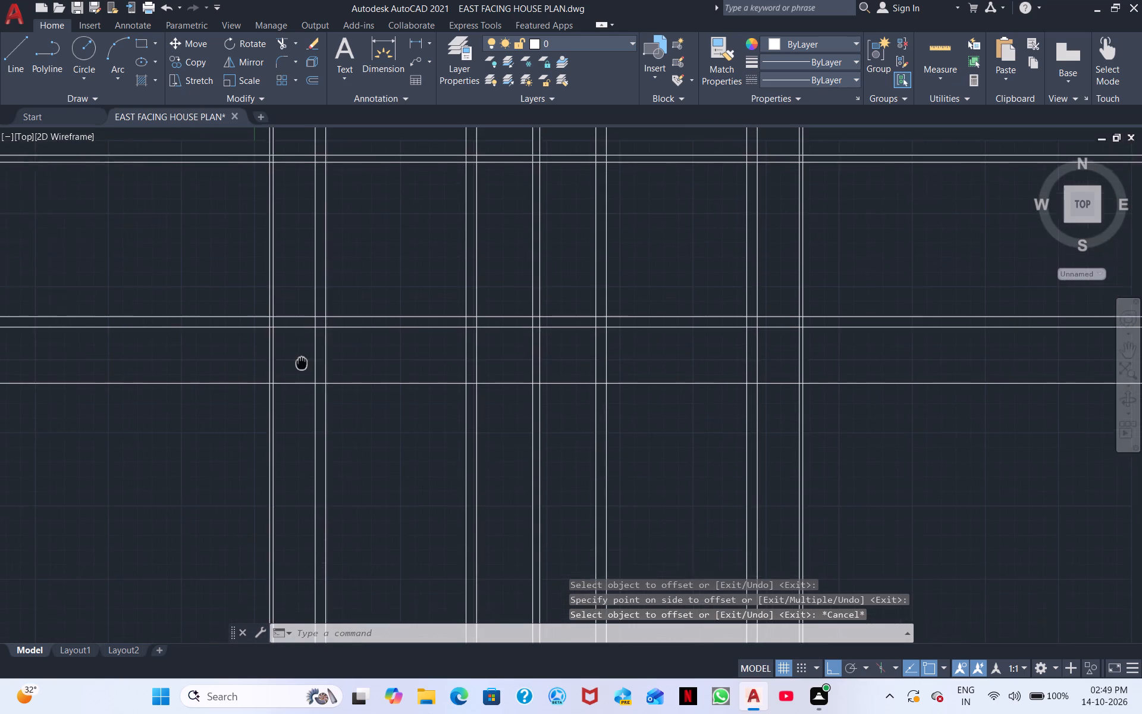
scroll(300, 367, down, 1)
scroll(295, 369, up, 3)
scroll(293, 369, down, 3)
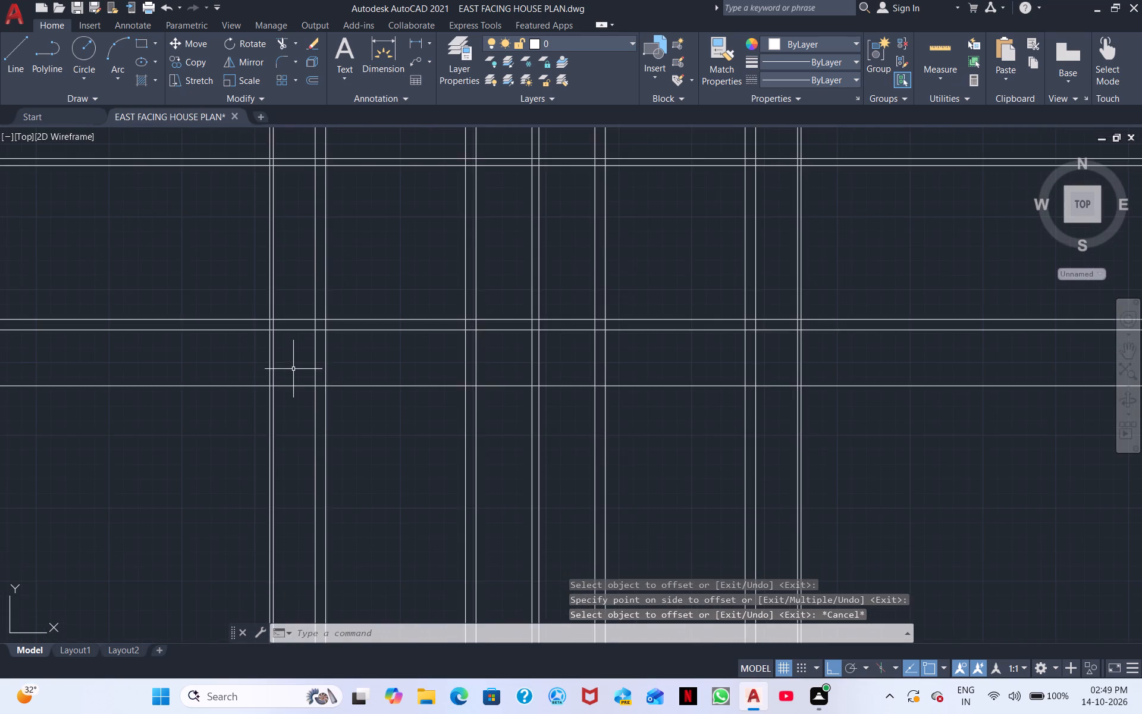
scroll(303, 374, up, 3)
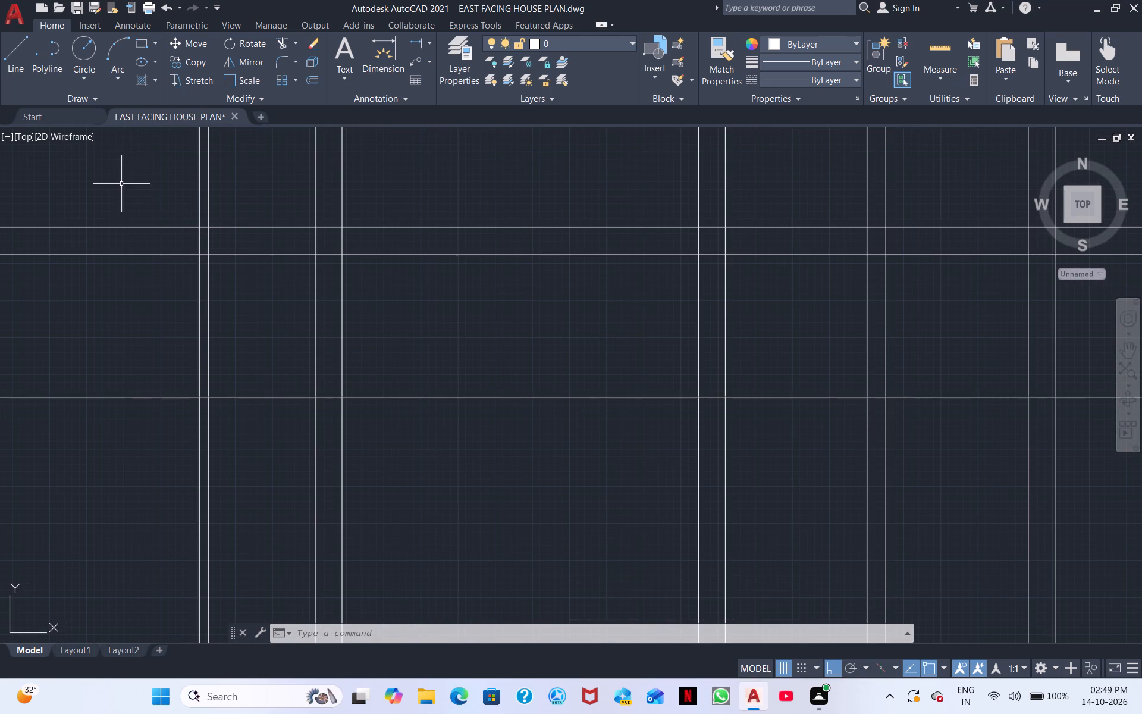
text(O)
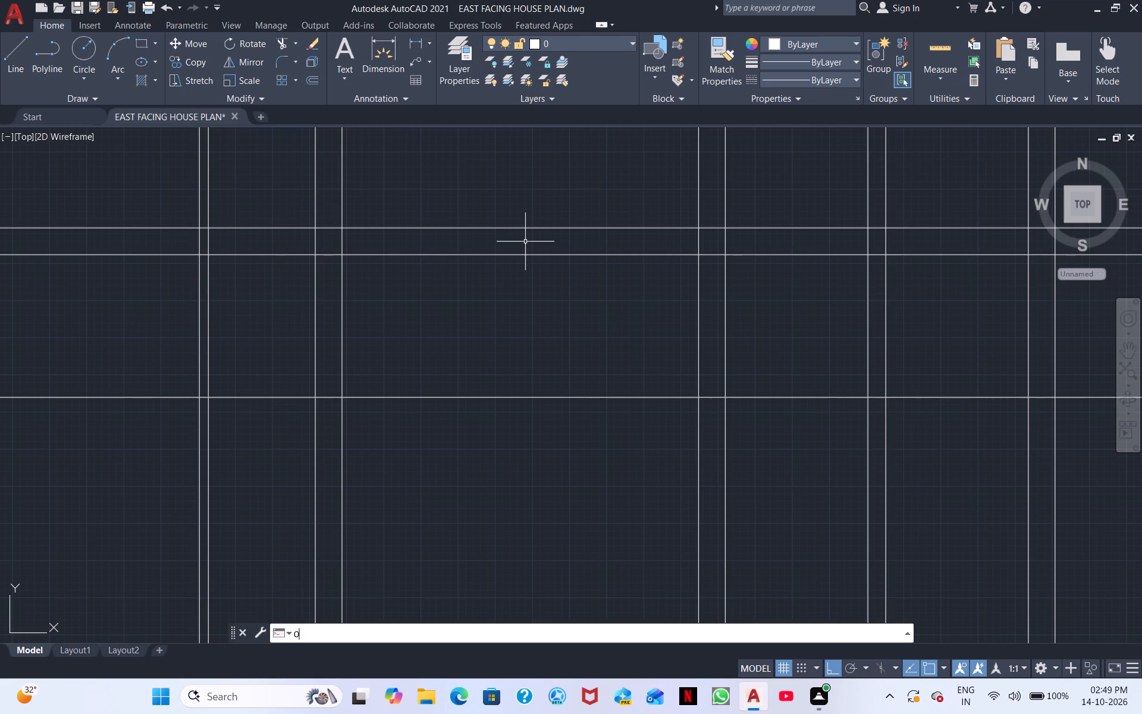
key(space)
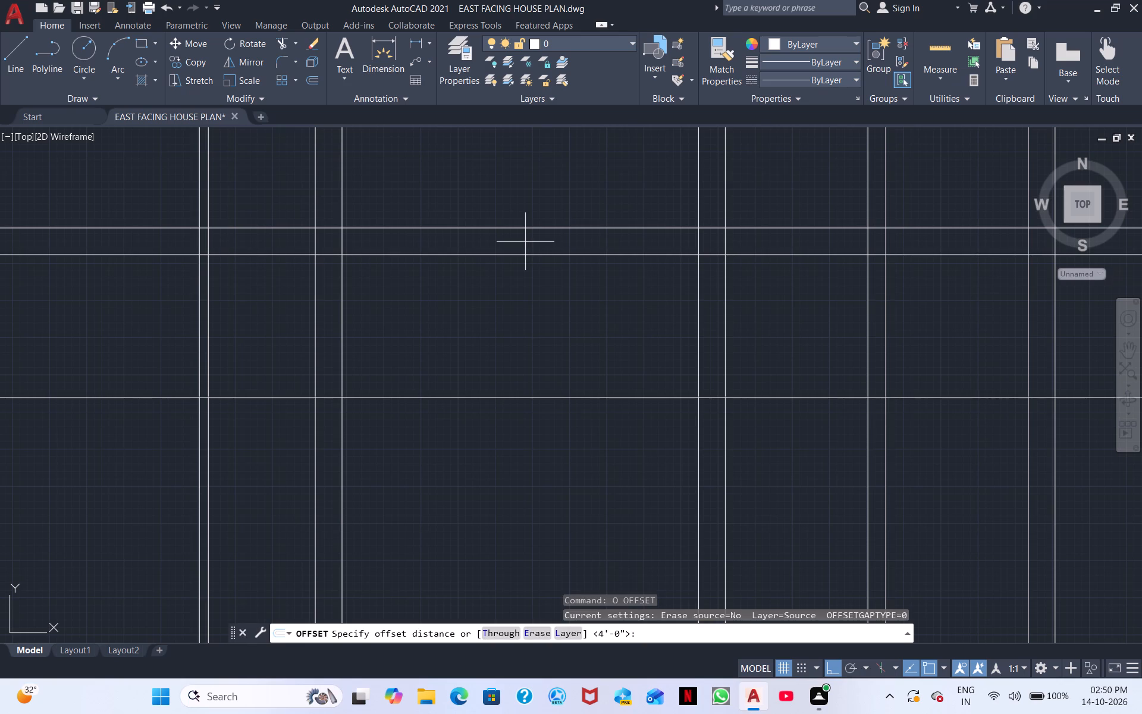
text(9")
key(Return)
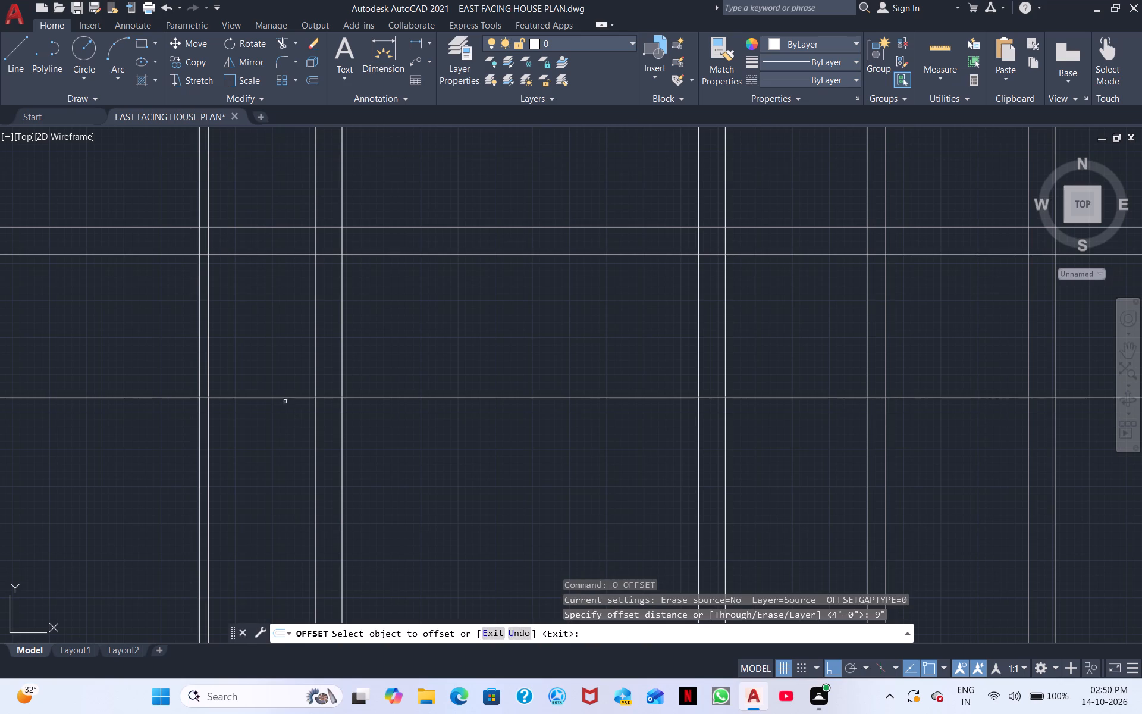
drag(285, 397, 284, 402)
click(283, 421)
scroll(288, 425, down, 2)
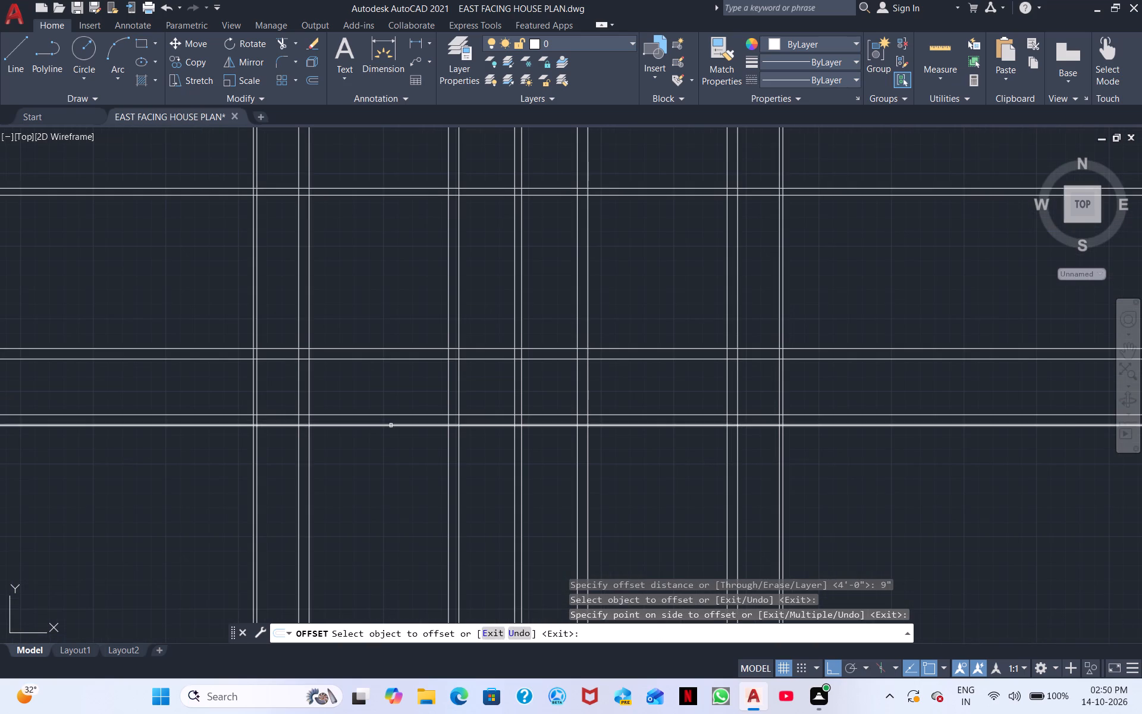
Offset the lower line of the bottom 9" wall pair 3' to the south.
middle_drag(391, 425, 260, 492)
scroll(260, 492, down, 1)
middle_drag(323, 433, 309, 528)
scroll(309, 528, down, 1)
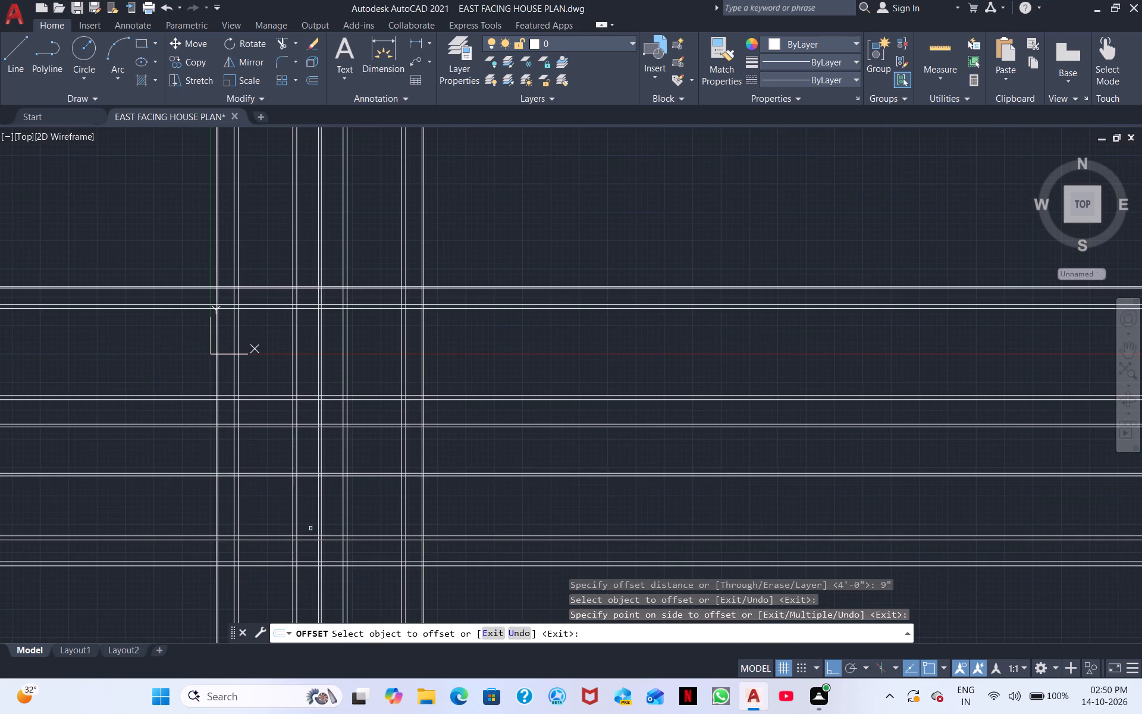
scroll(310, 490, up, 1)
middle_drag(302, 494, 325, 253)
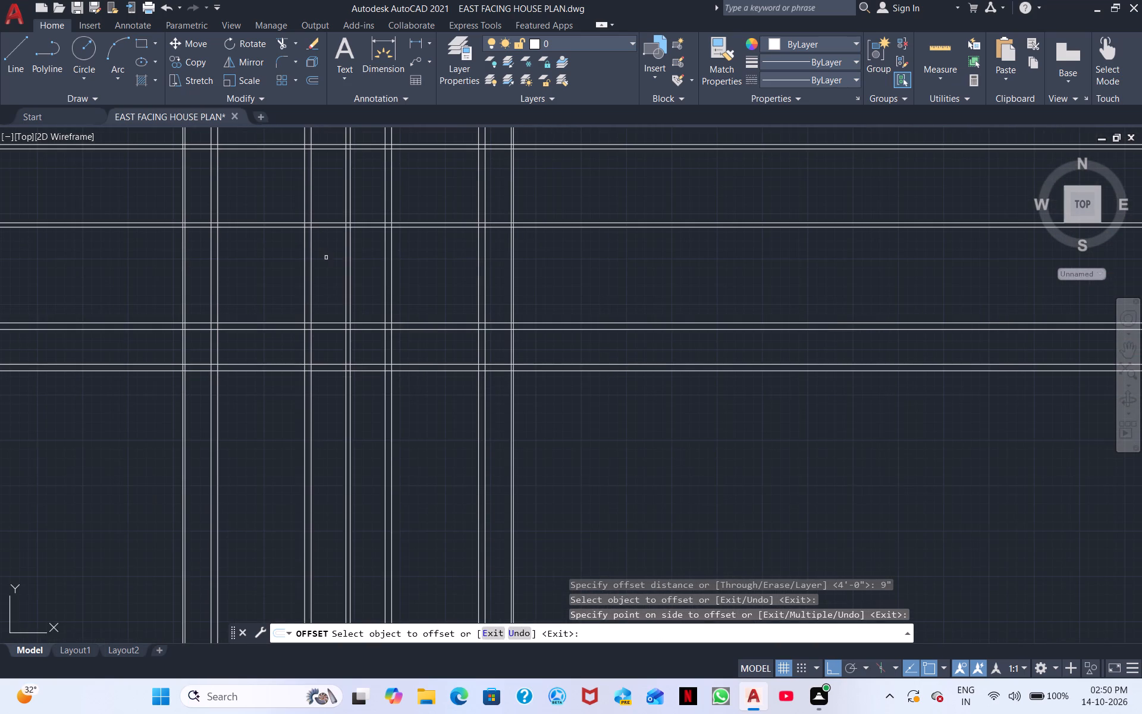
key(space)
key(space)
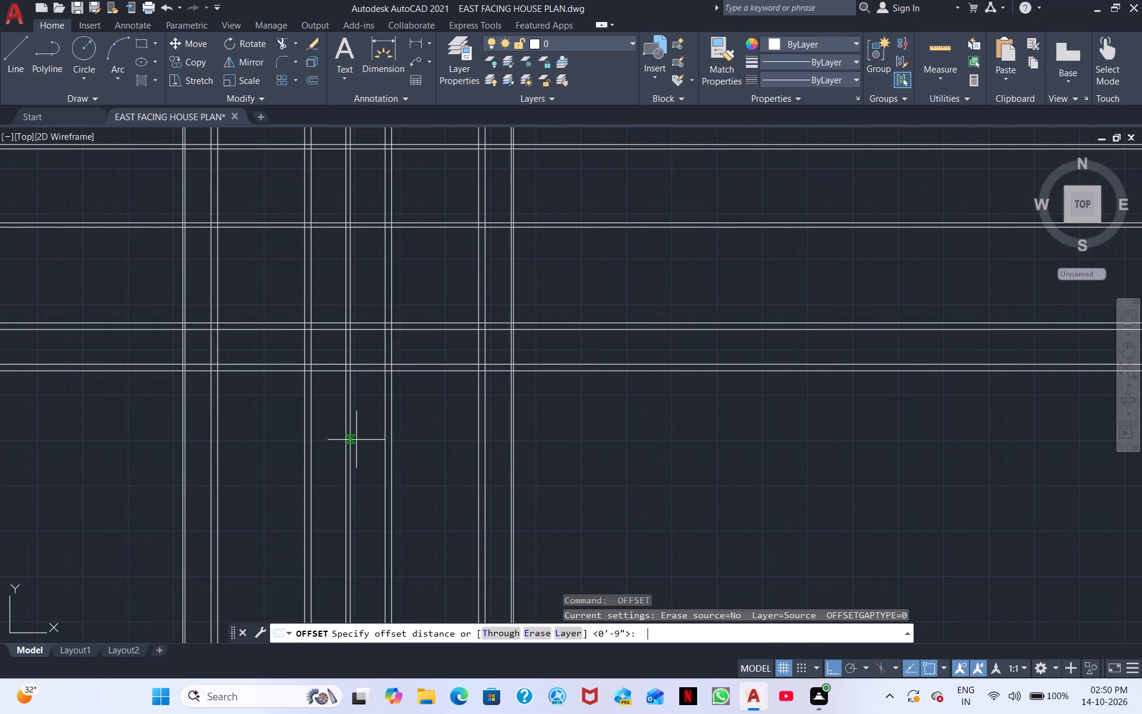
key(3)
key(apostrophe)
key(Return)
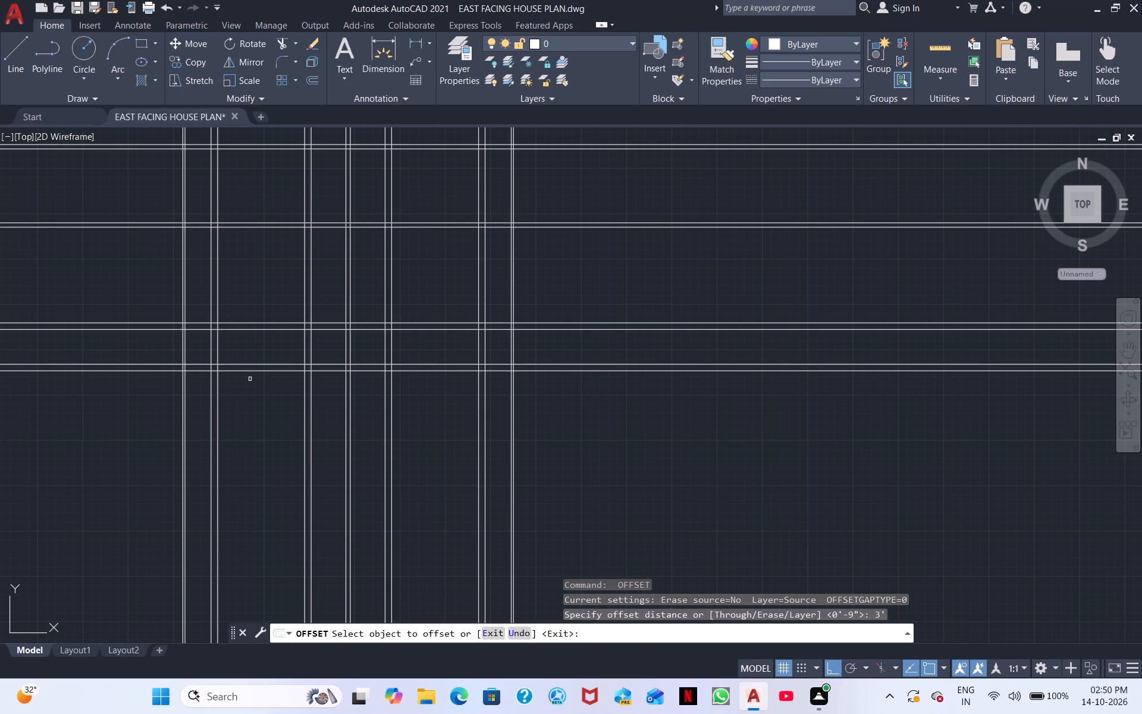
click(265, 371)
click(267, 408)
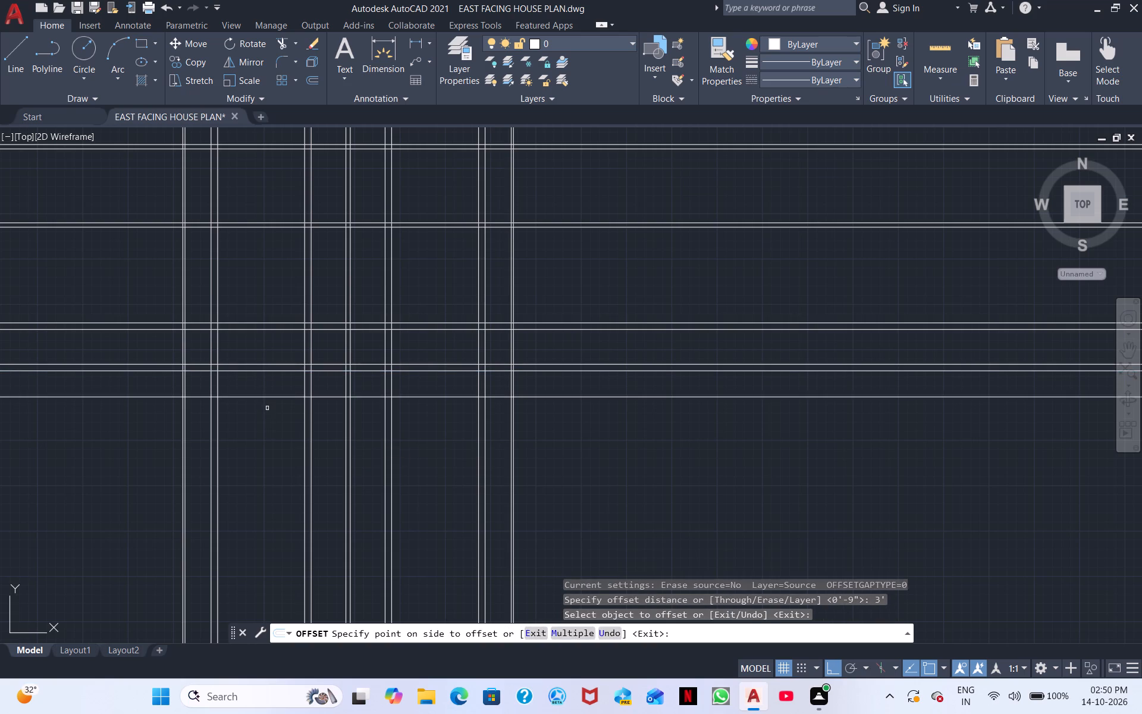
Offset the new southernmost horizontal line 3" to the south to form a thin bottom wall pair.
key(space)
key(space)
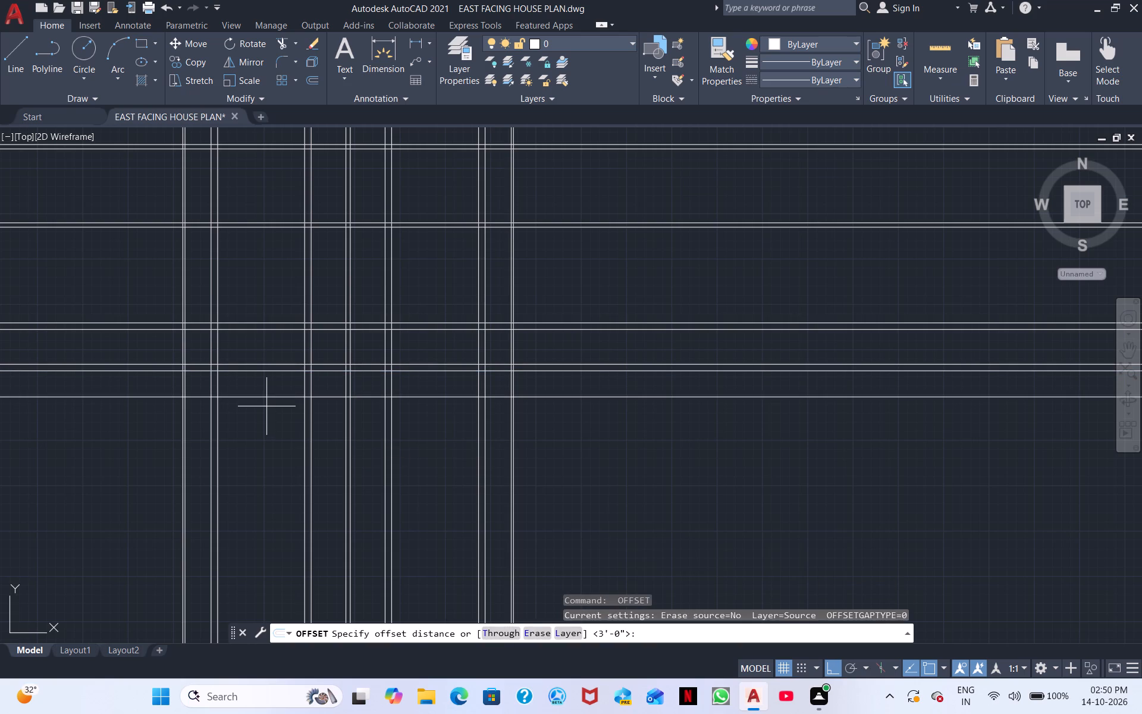
key(3)
key(shift+quotedbl)
key(Return)
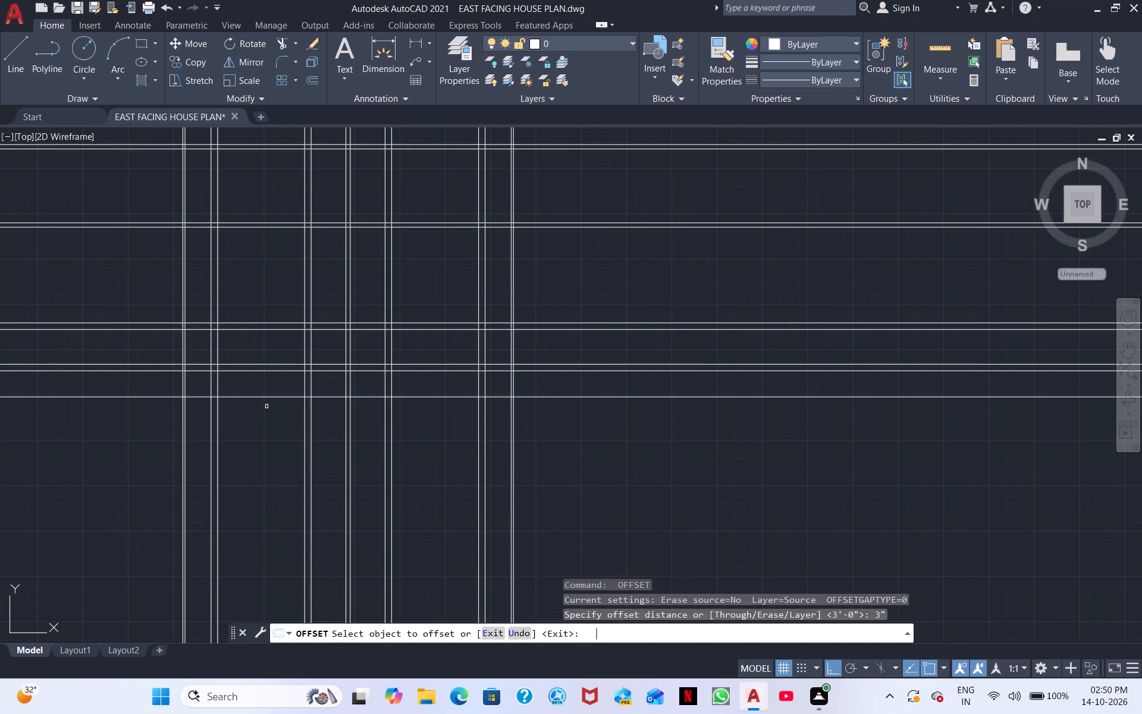
drag(262, 396, 261, 396)
drag(261, 396, 259, 408)
click(258, 421)
middle_drag(188, 450, 224, 605)
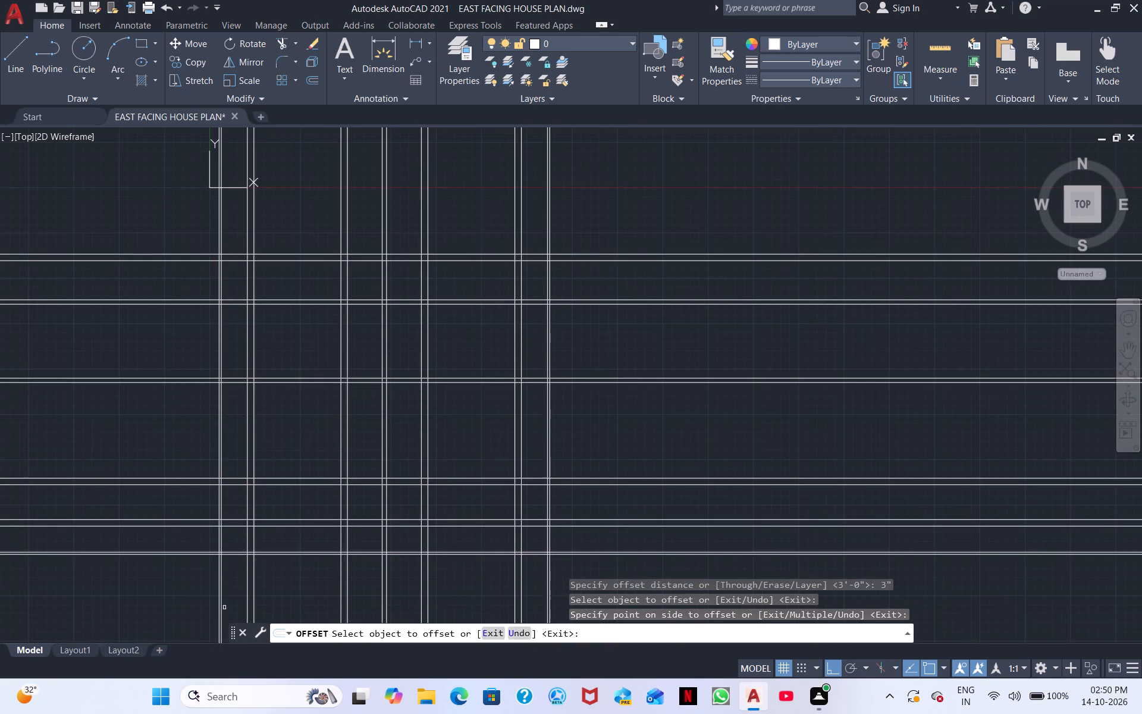
key(Escape)
Trim the wall-line ends projecting beyond the outermost walls on the north, east, south and west sides of the grid.
middle_drag(258, 424, 264, 483)
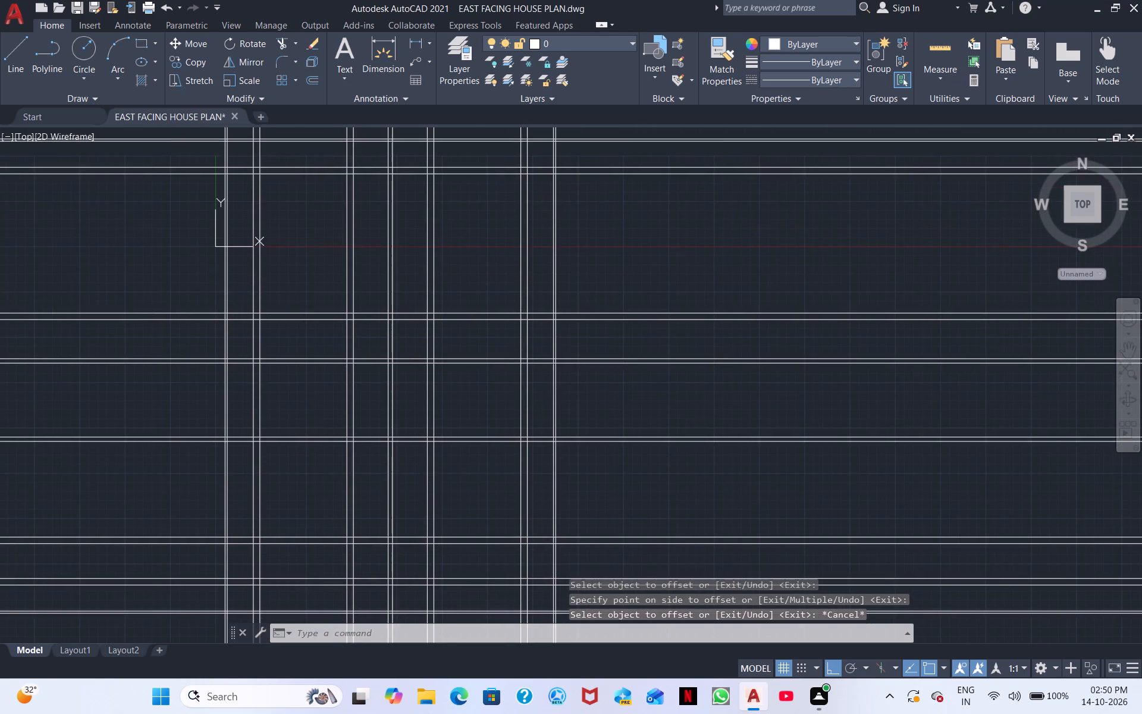
scroll(264, 483, down, 1)
middle_drag(294, 431, 293, 442)
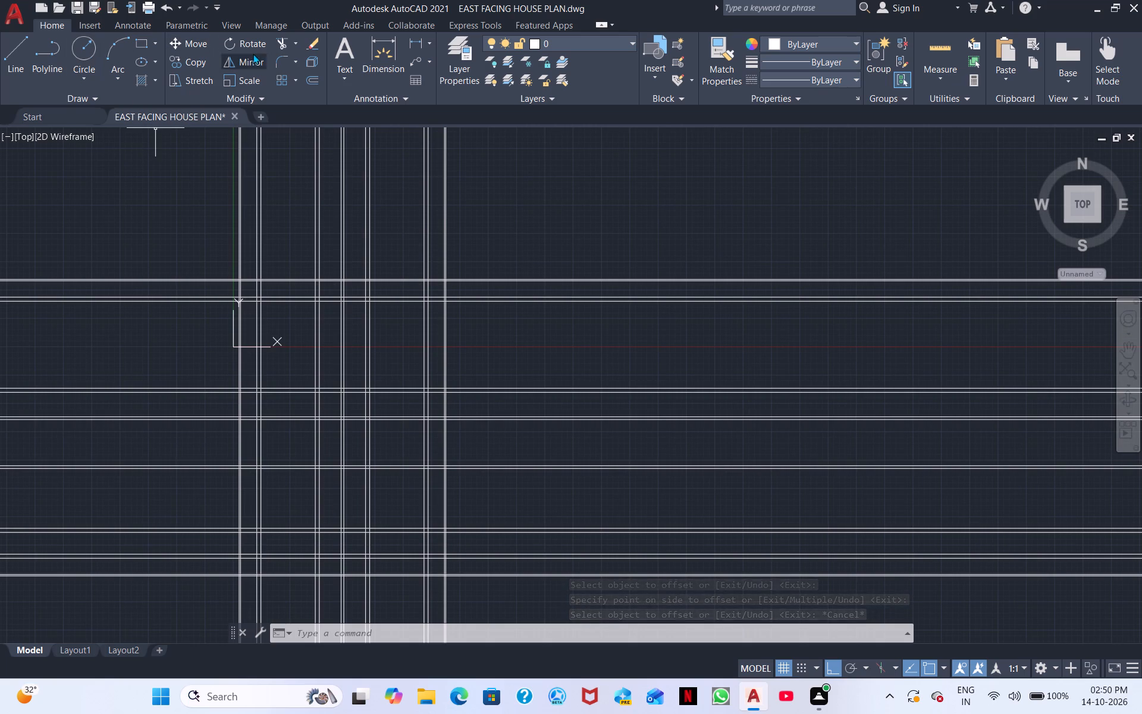
click(285, 42)
drag(138, 177, 539, 198)
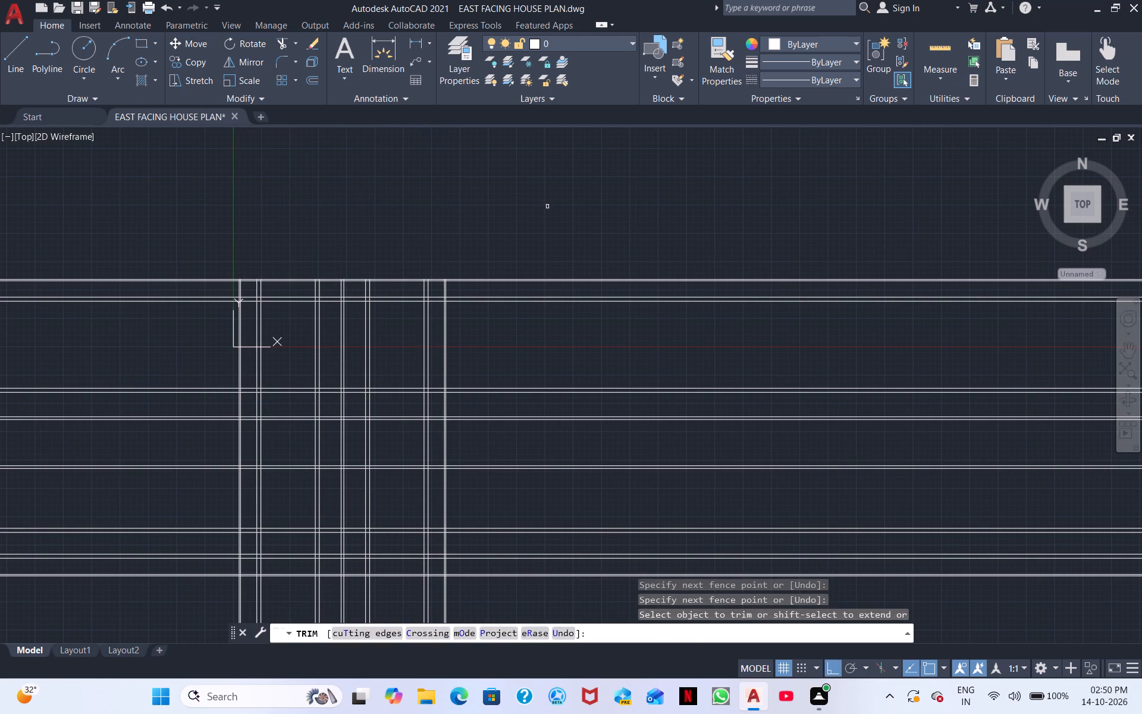
drag(548, 208, 373, 618)
middle_drag(369, 617, 448, 483)
drag(510, 518, 278, 490)
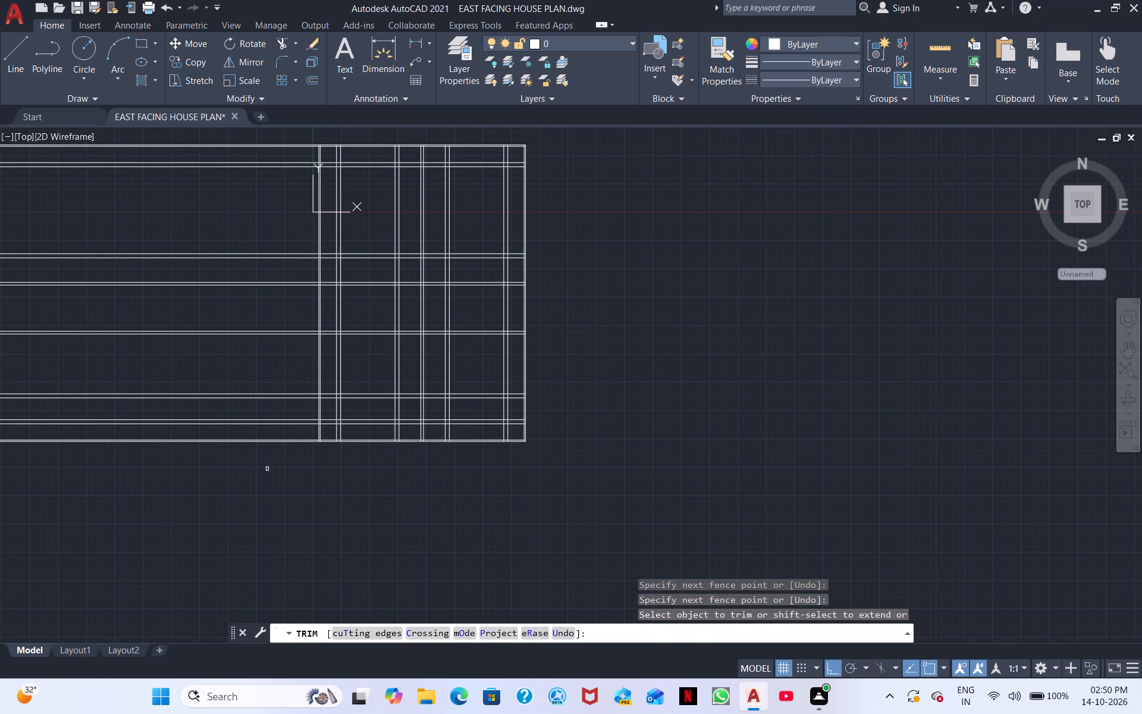
middle_drag(226, 306, 316, 455)
drag(313, 248, 313, 280)
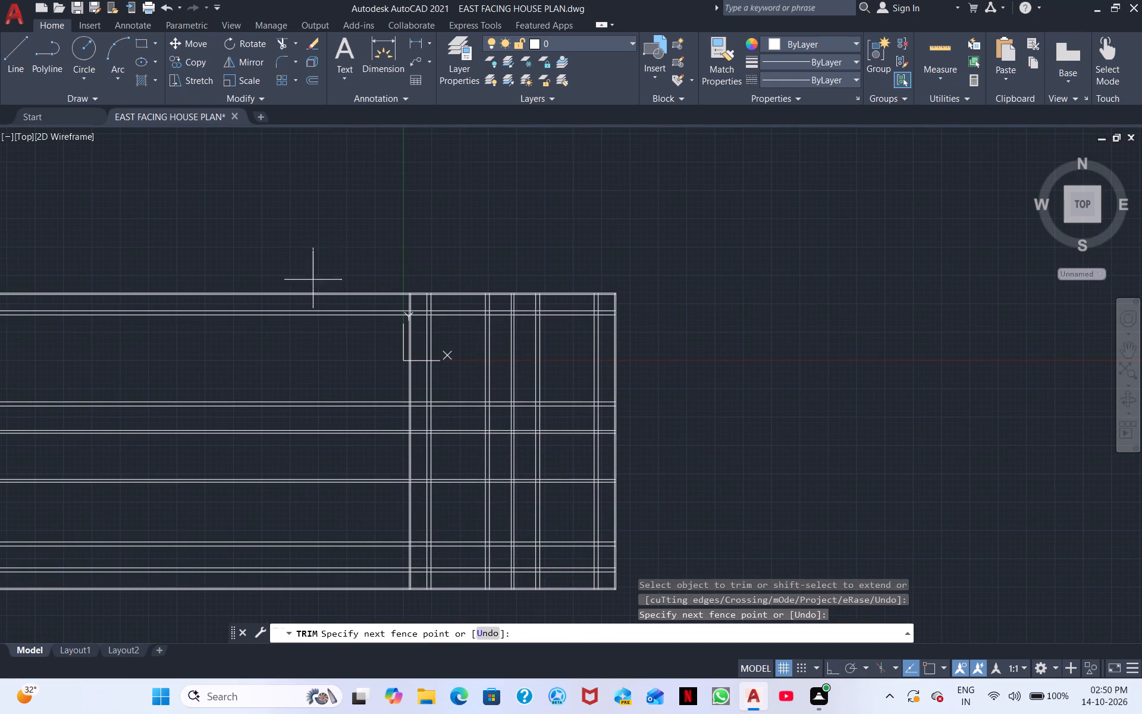
drag(313, 280, 328, 615)
scroll(318, 503, up, 3)
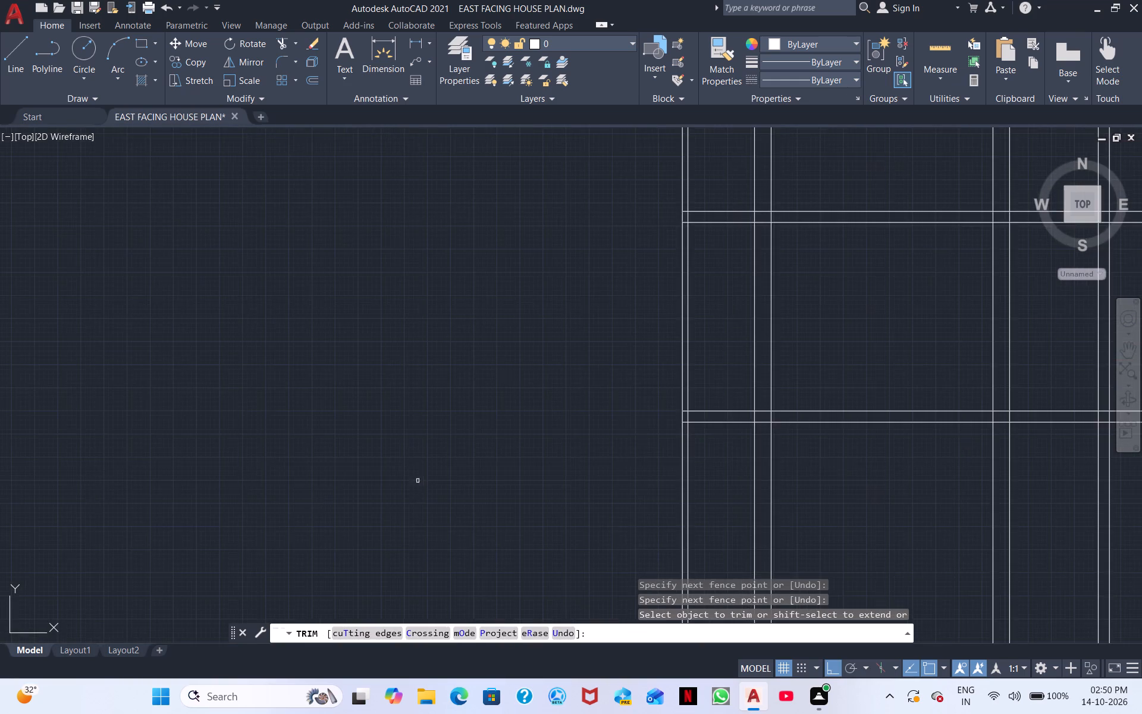
middle_drag(418, 481, 46, 481)
scroll(91, 499, down, 2)
middle_drag(306, 534, 221, 351)
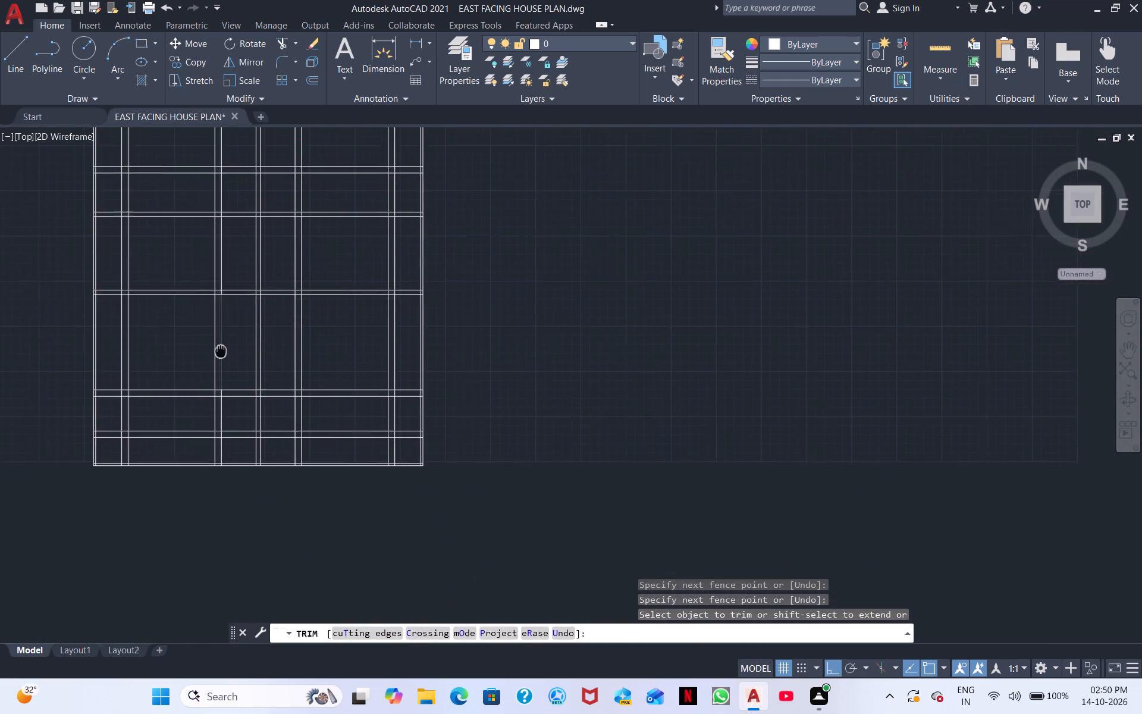
middle_drag(221, 351, 236, 386)
click(443, 569)
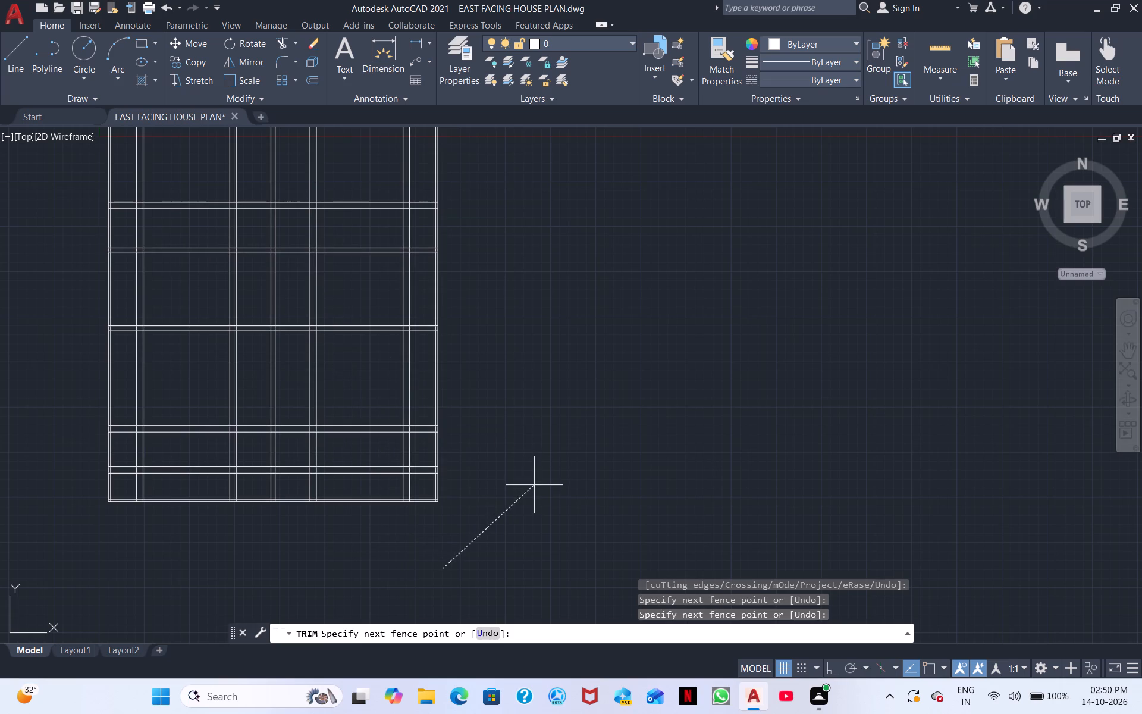
key(Escape)
Move the entire wall-line grid horizontally to the east, clear of the drawing origin.
drag(468, 521, 453, 533)
middle_drag(94, 303, 131, 660)
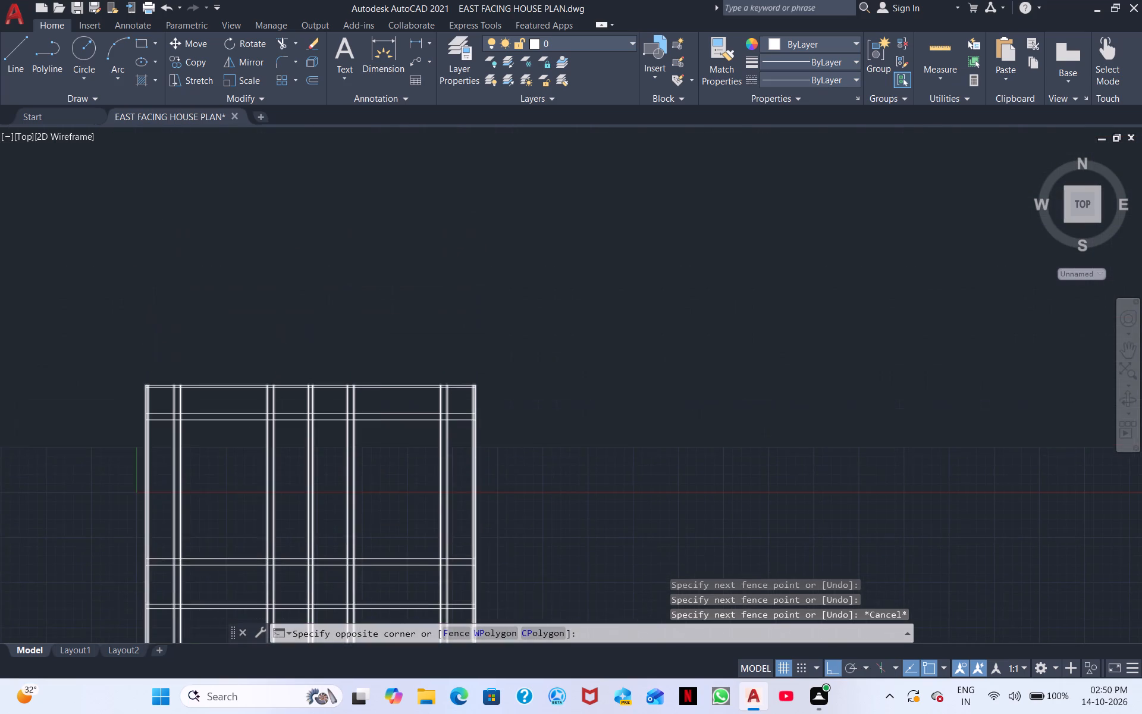
middle_drag(131, 660, 131, 662)
click(133, 360)
right_drag(133, 361, 131, 373)
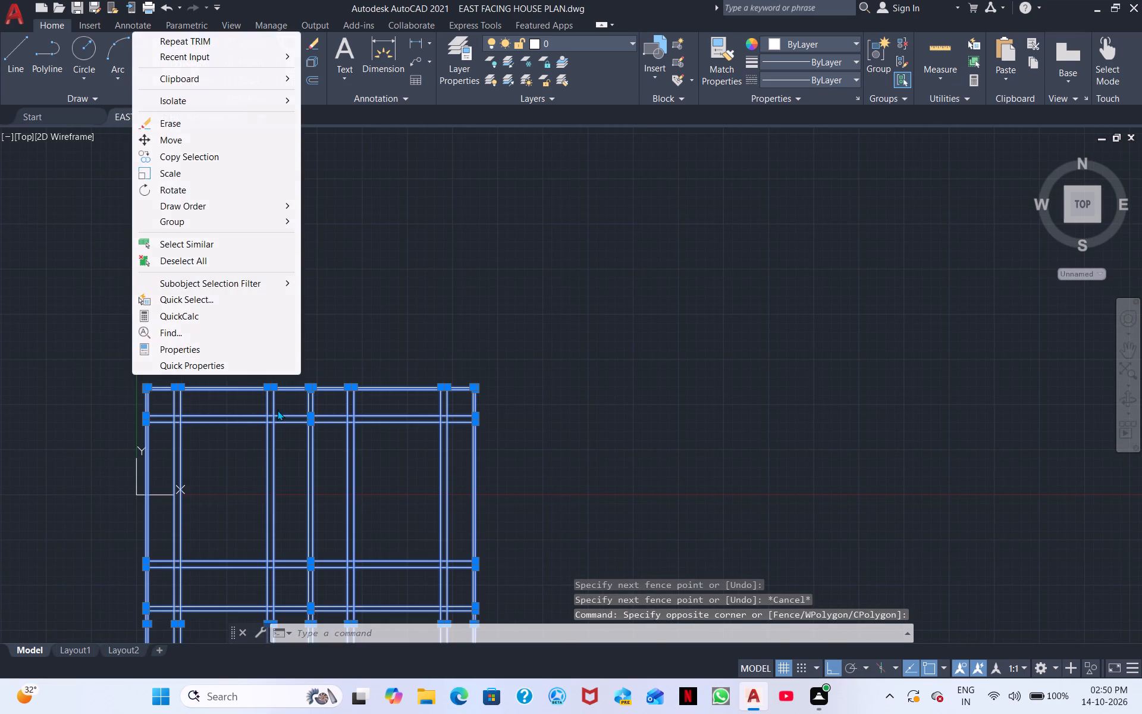
click(194, 136)
click(233, 501)
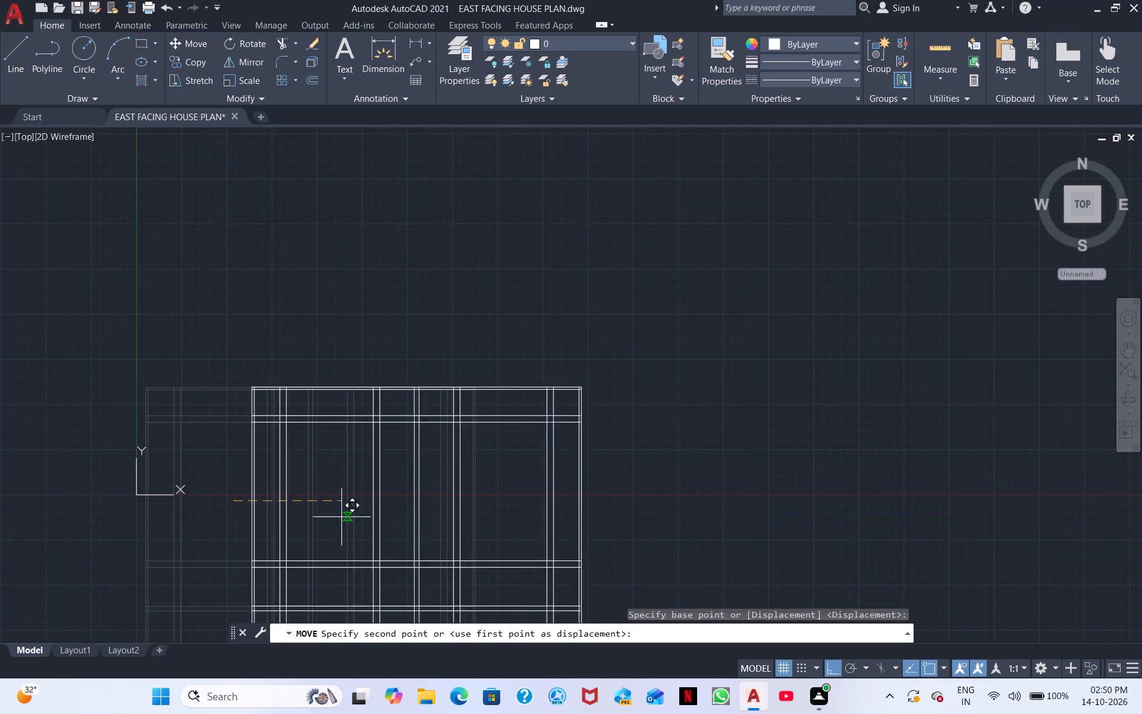
click(611, 302)
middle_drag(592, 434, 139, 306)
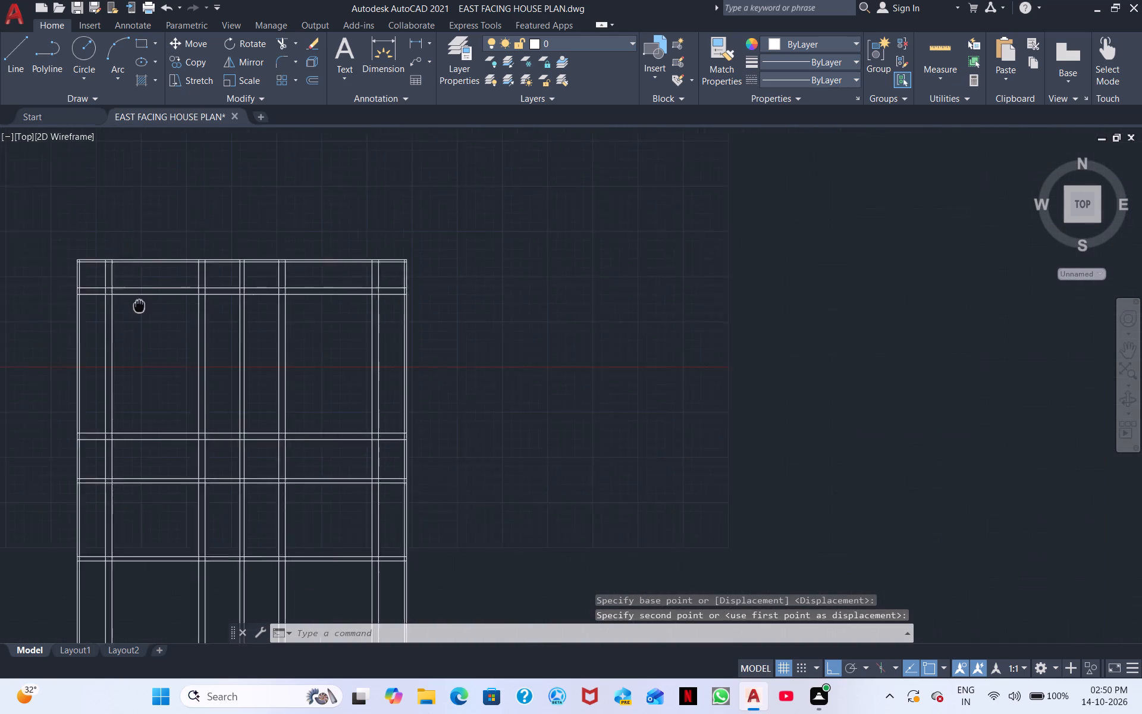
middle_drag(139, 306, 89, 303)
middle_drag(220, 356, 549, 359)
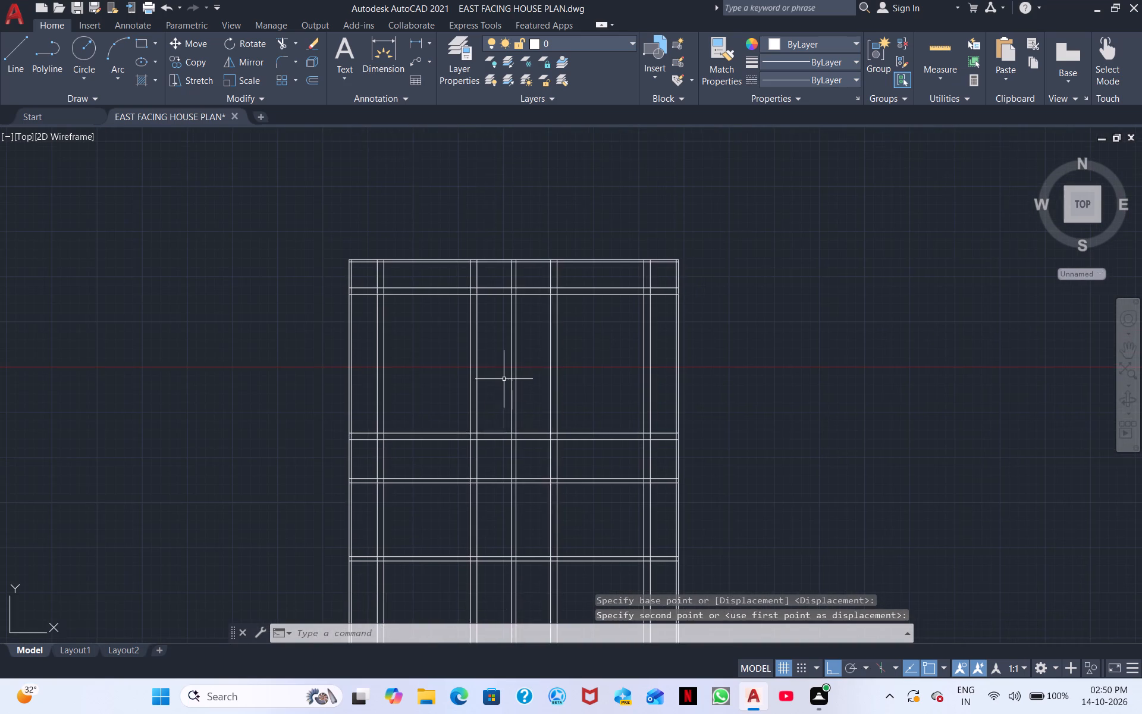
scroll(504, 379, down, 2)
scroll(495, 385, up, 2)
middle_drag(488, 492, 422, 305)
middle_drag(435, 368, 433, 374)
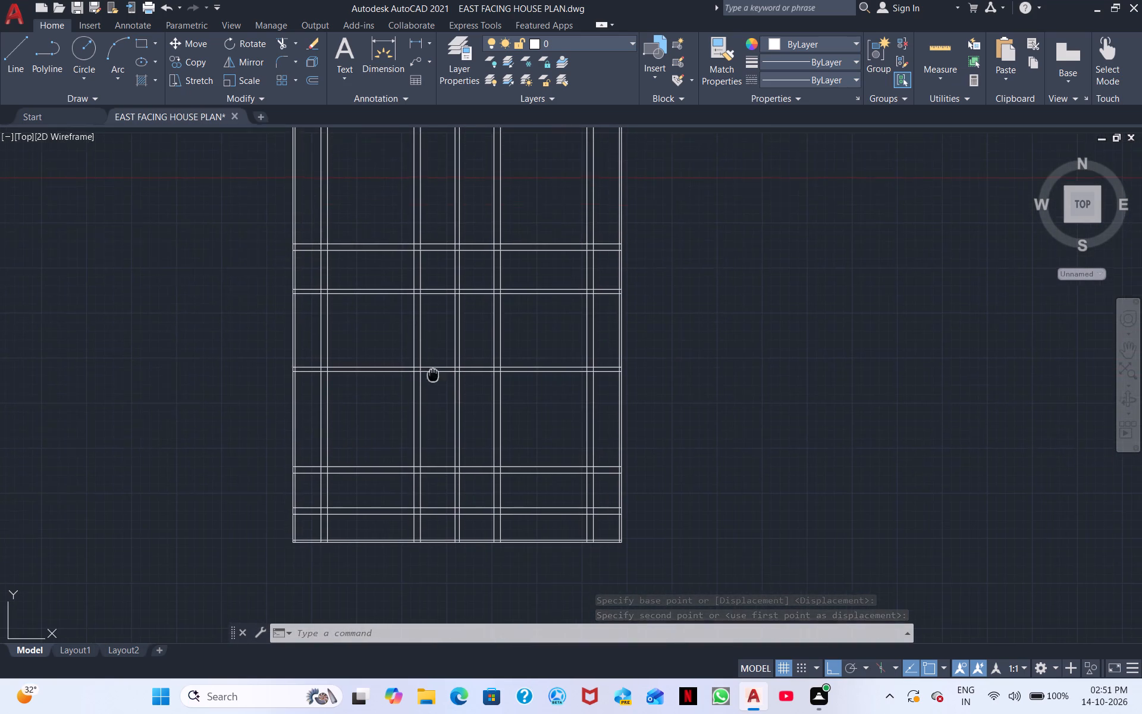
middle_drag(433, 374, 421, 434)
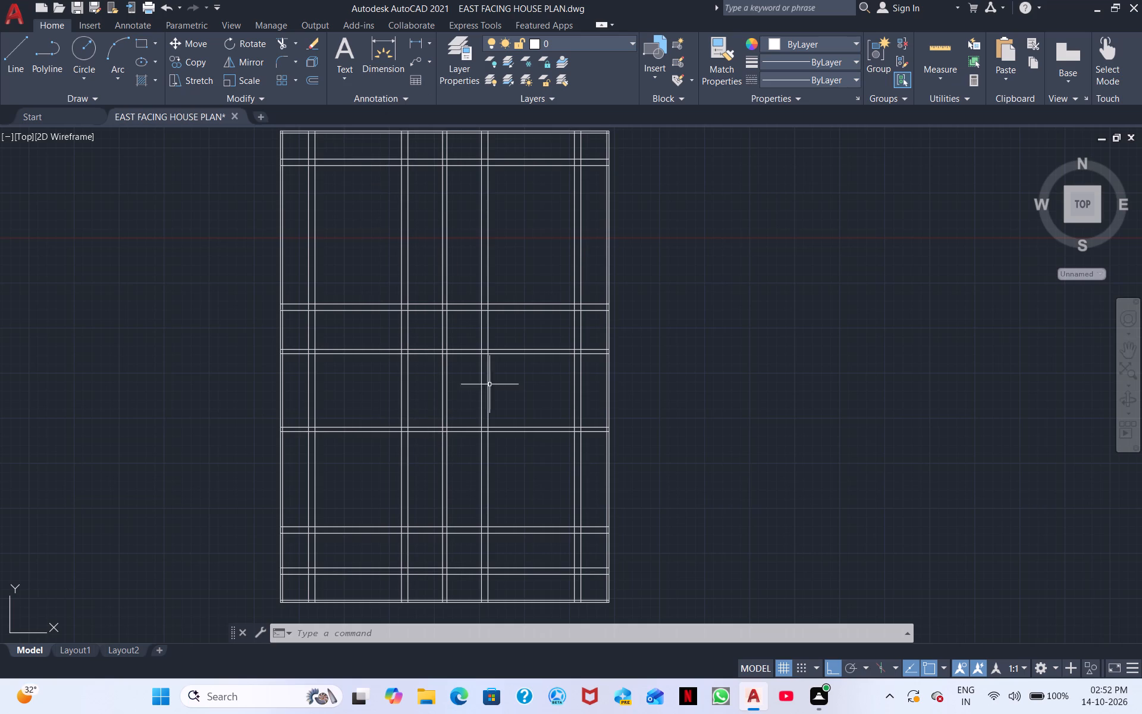
Trim the overlapping inner line ends at the northwest corner of the thin outer wall.
scroll(303, 233, up, 2)
middle_drag(302, 245, 289, 463)
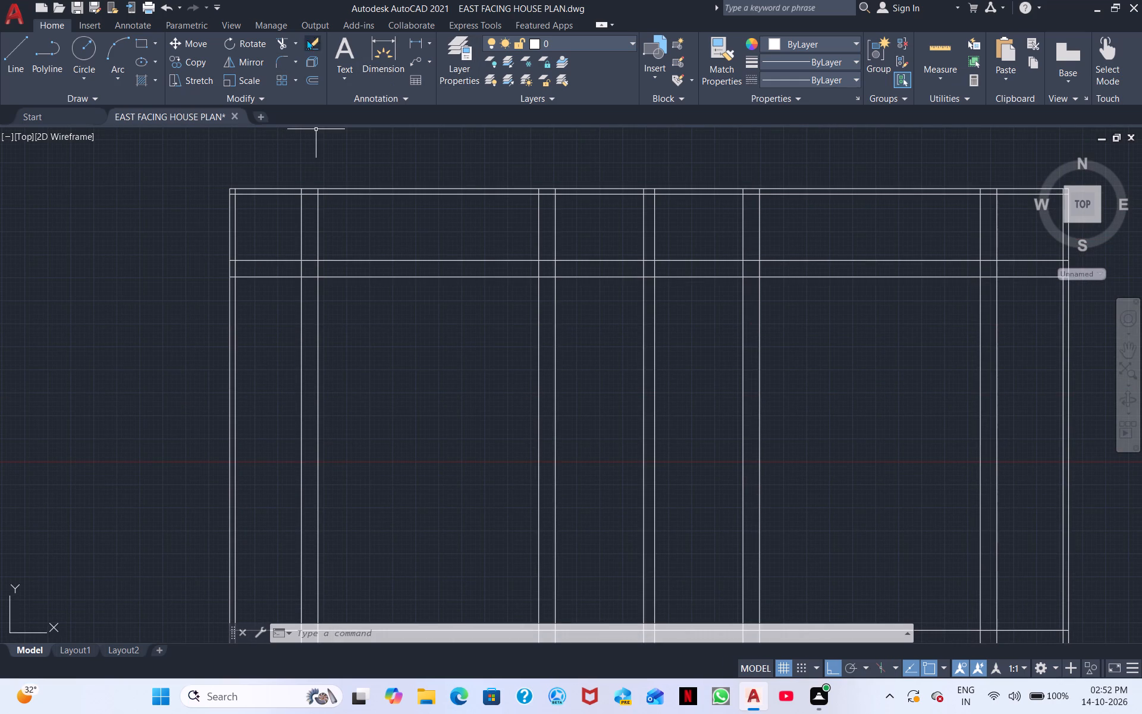
click(272, 43)
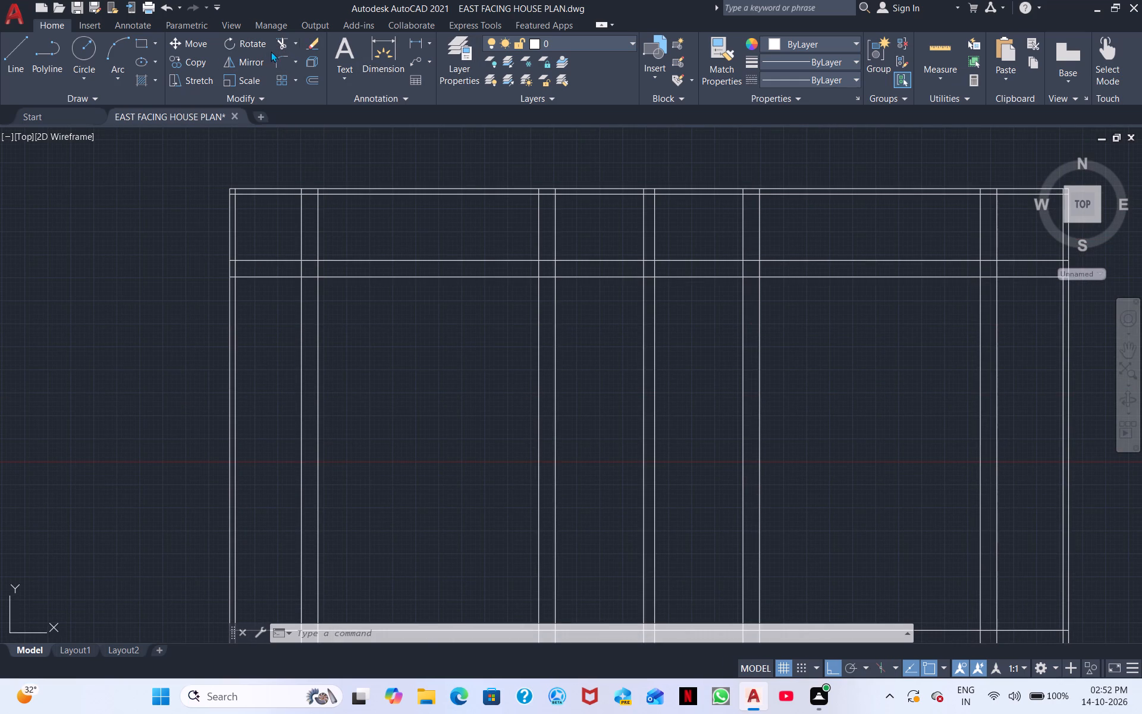
click(281, 45)
scroll(318, 261, up, 1)
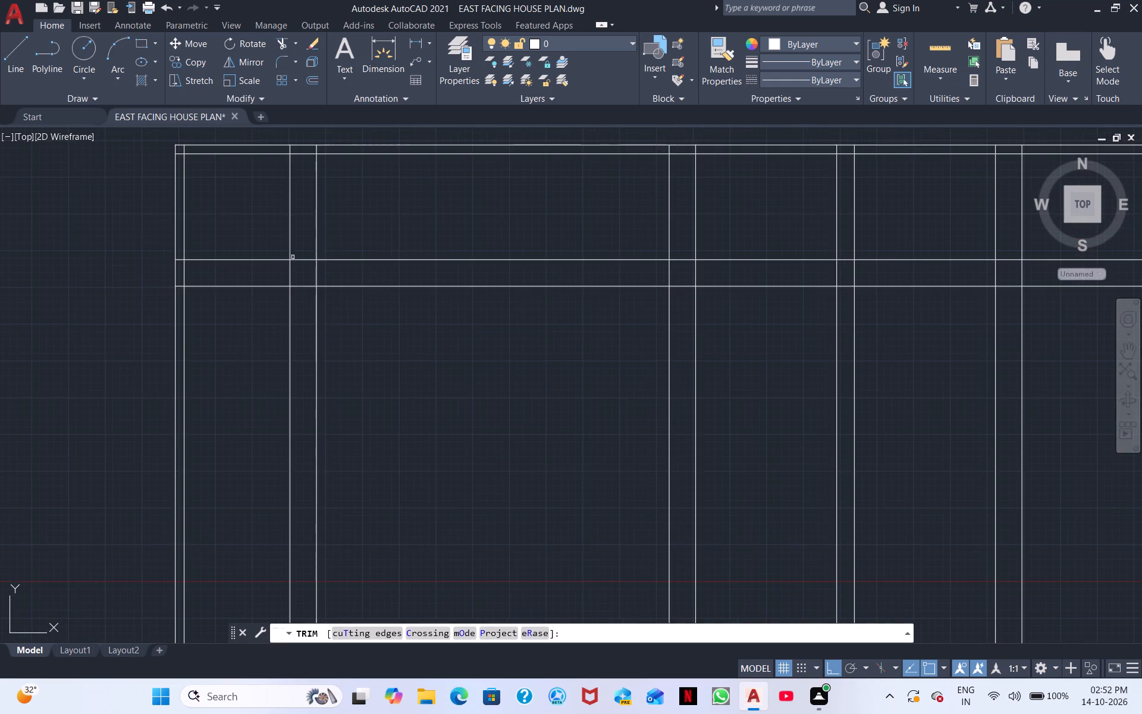
middle_drag(265, 235, 301, 365)
scroll(251, 342, up, 3)
middle_drag(345, 558, 379, 607)
middle_drag(270, 339, 335, 526)
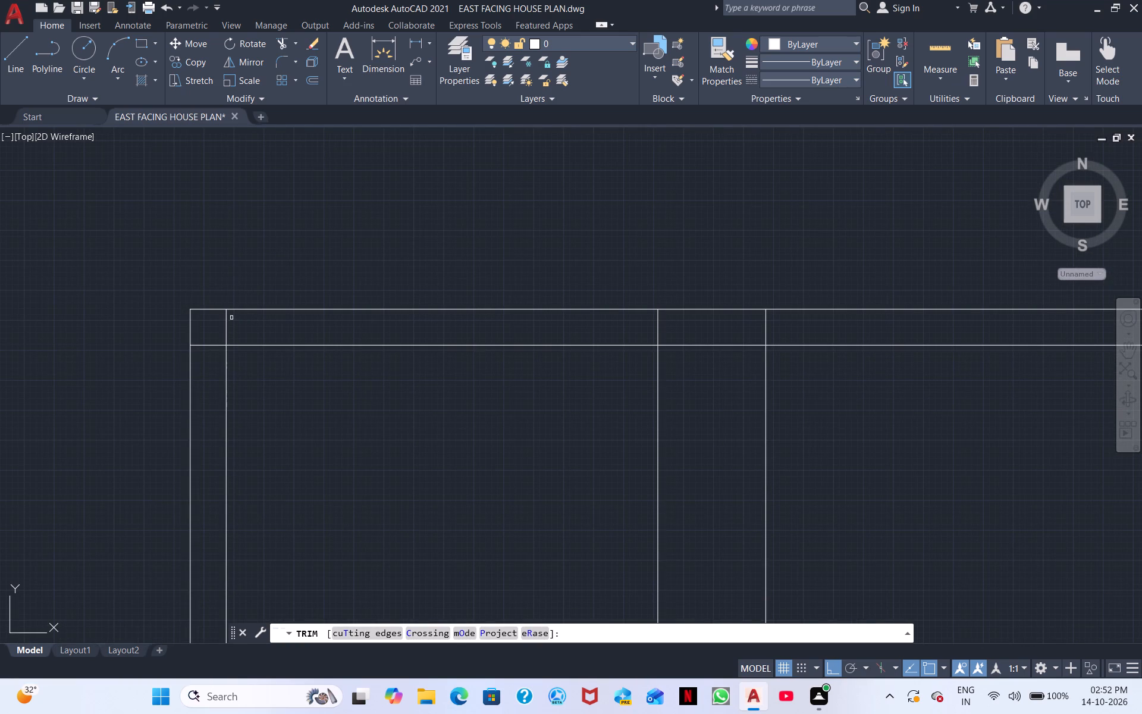
click(227, 324)
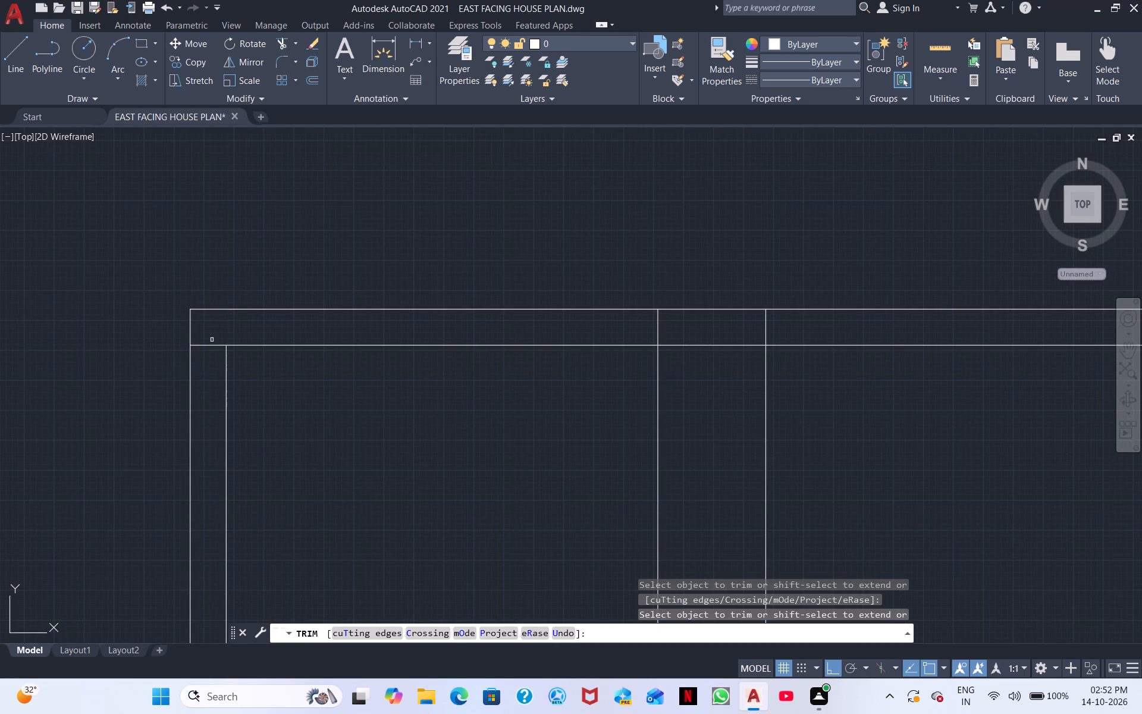
click(211, 346)
Trim the westernmost interior vertical wall pair inside the thin north wall and across the strip below it.
middle_drag(332, 389, 114, 306)
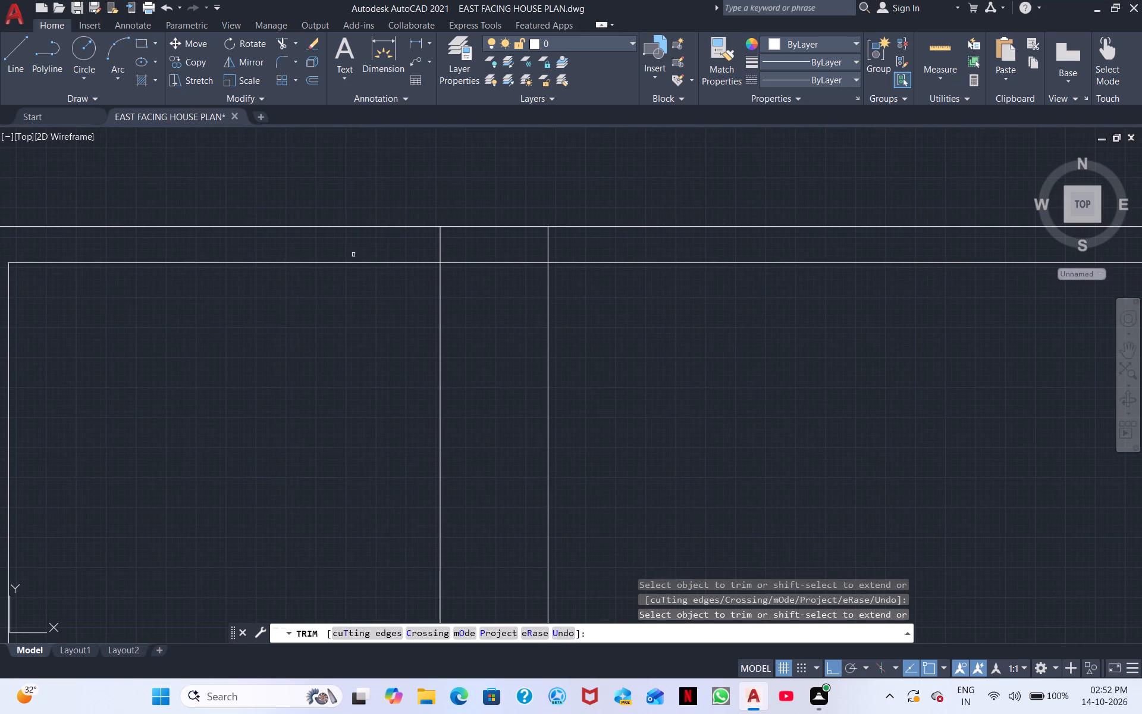
drag(409, 242, 544, 238)
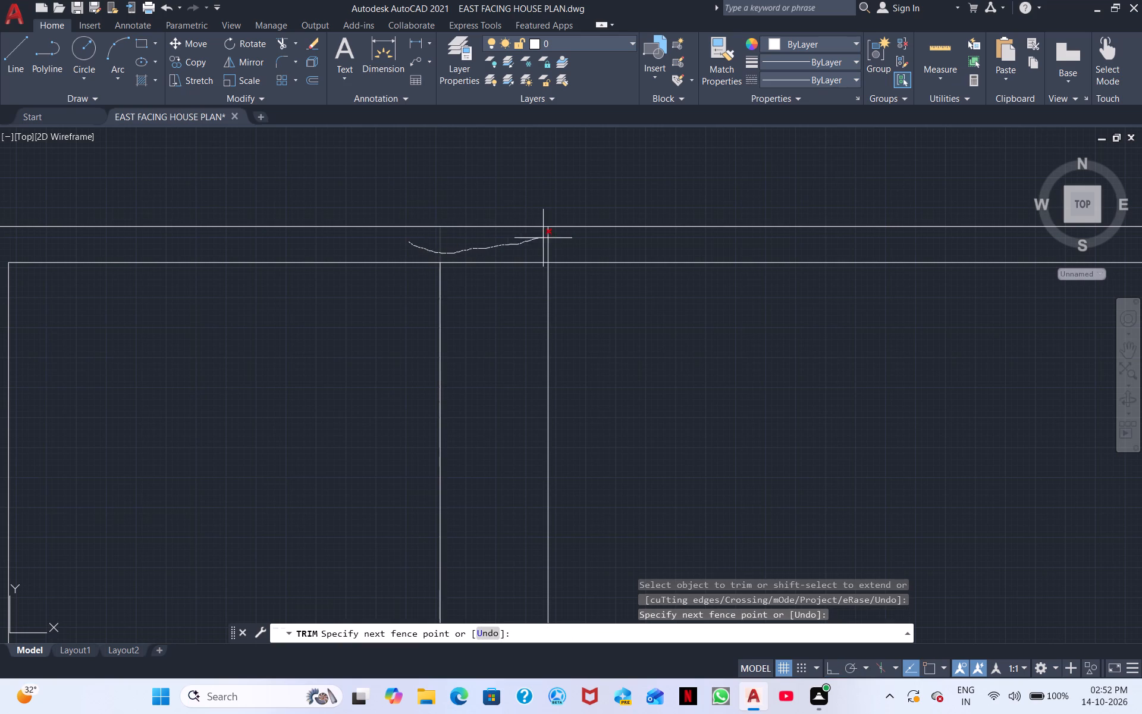
drag(544, 238, 550, 239)
middle_drag(579, 491, 529, 314)
drag(541, 289, 357, 303)
Trim the northernmost interior horizontal wall pair out of the west strip and from inside the thin west wall.
middle_drag(290, 333, 482, 52)
drag(406, 122, 443, 238)
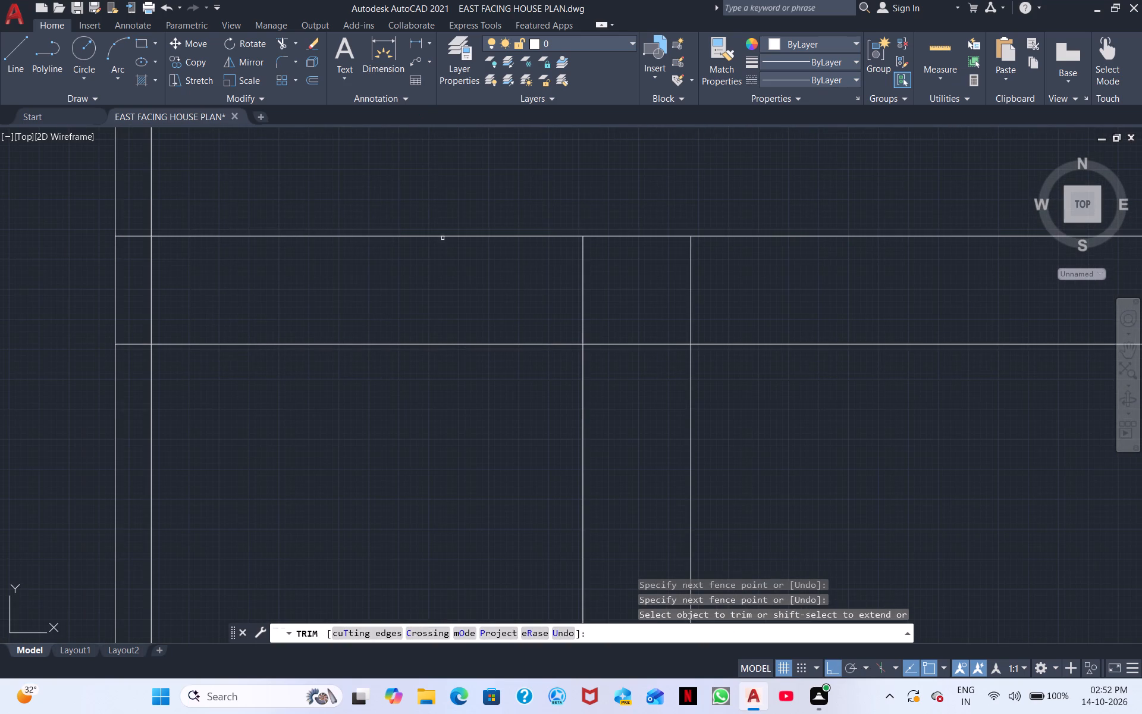
drag(443, 238, 447, 264)
drag(437, 201, 462, 461)
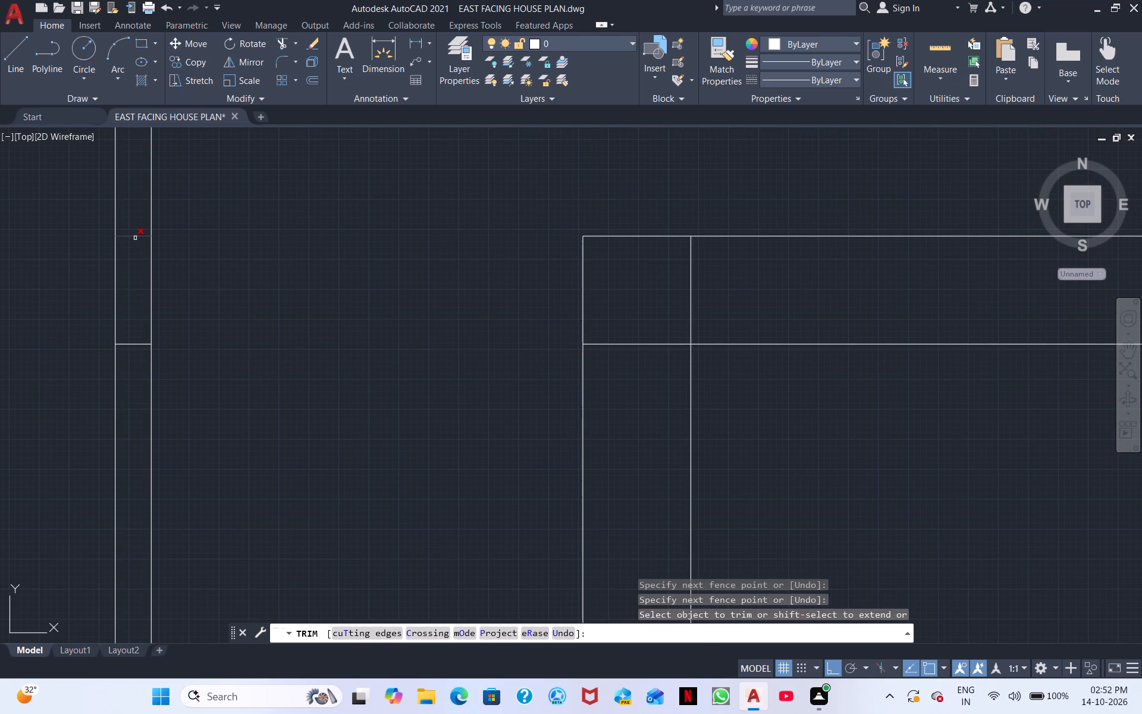
click(135, 238)
click(133, 343)
Trim the second and third interior horizontal wall pairs from the north where they cross the west strip.
scroll(311, 349, down, 4)
middle_drag(325, 333, 340, 0)
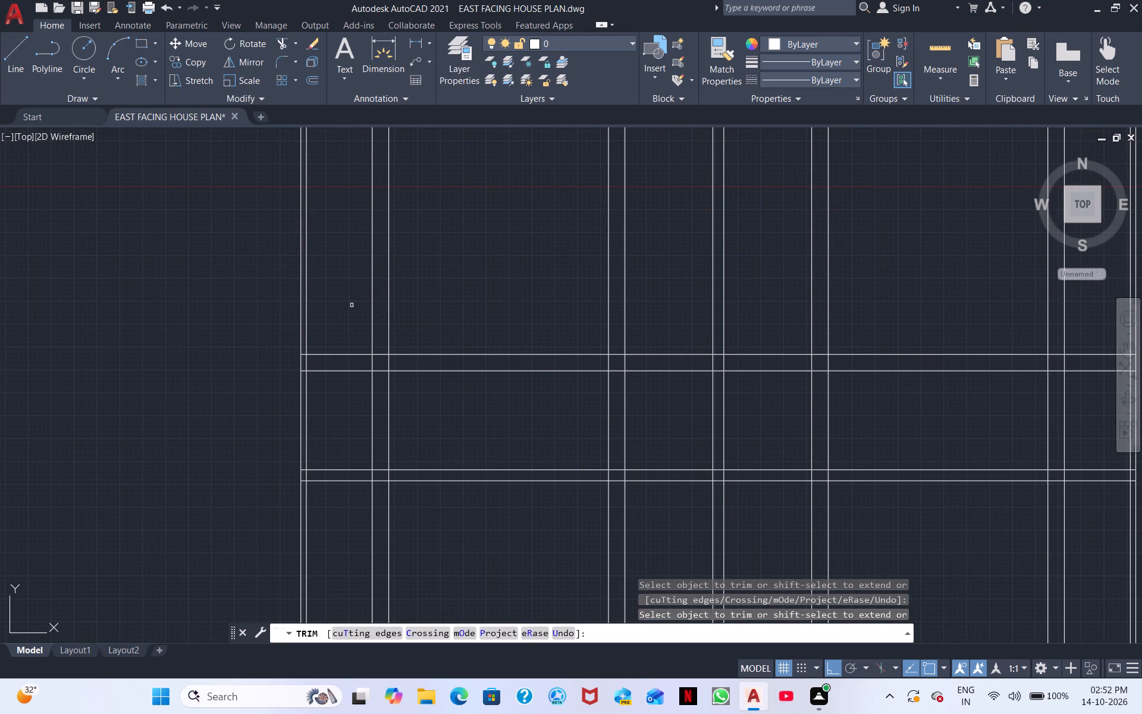
drag(352, 305, 339, 478)
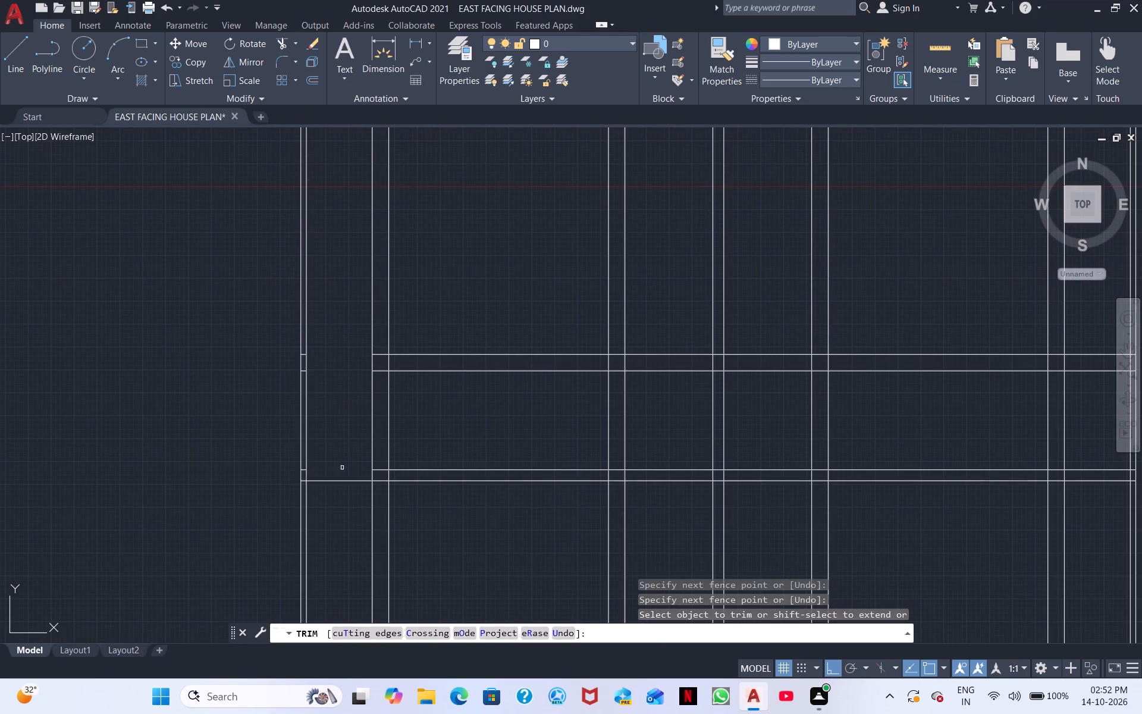
middle_drag(346, 404, 372, 265)
drag(355, 293, 368, 362)
Trim the leftover stubs of the second and third horizontal wall pairs inside the thin west wall.
scroll(350, 321, up, 1)
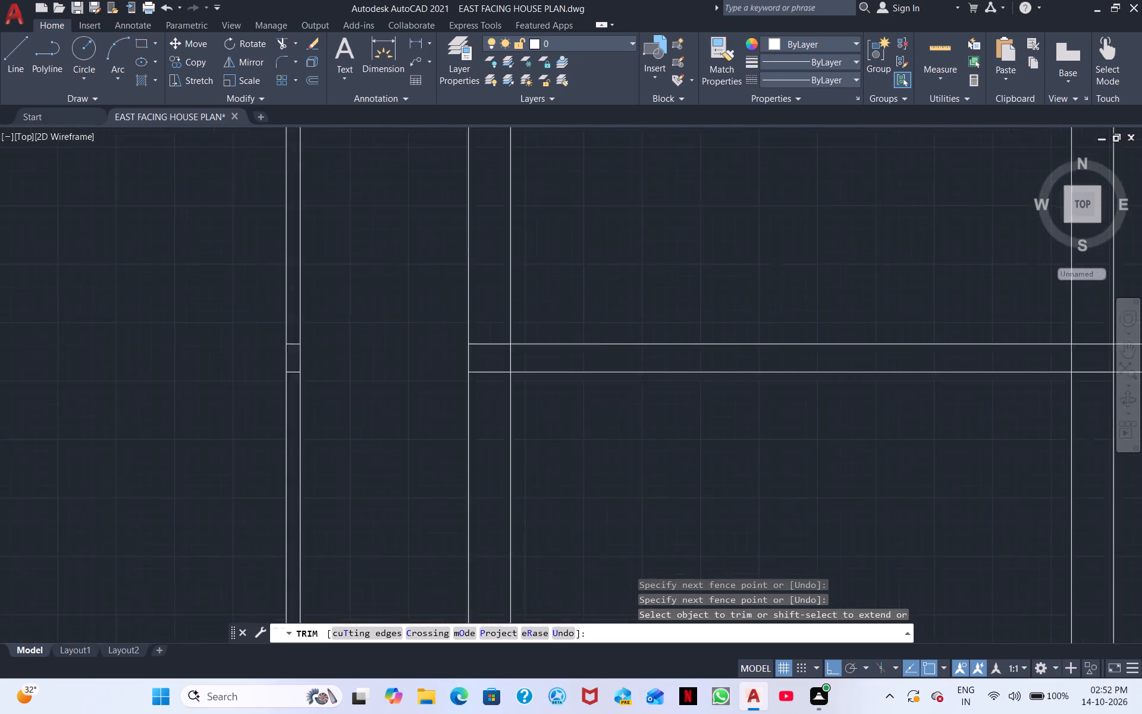
scroll(350, 321, up, 2)
middle_drag(329, 248, 496, 449)
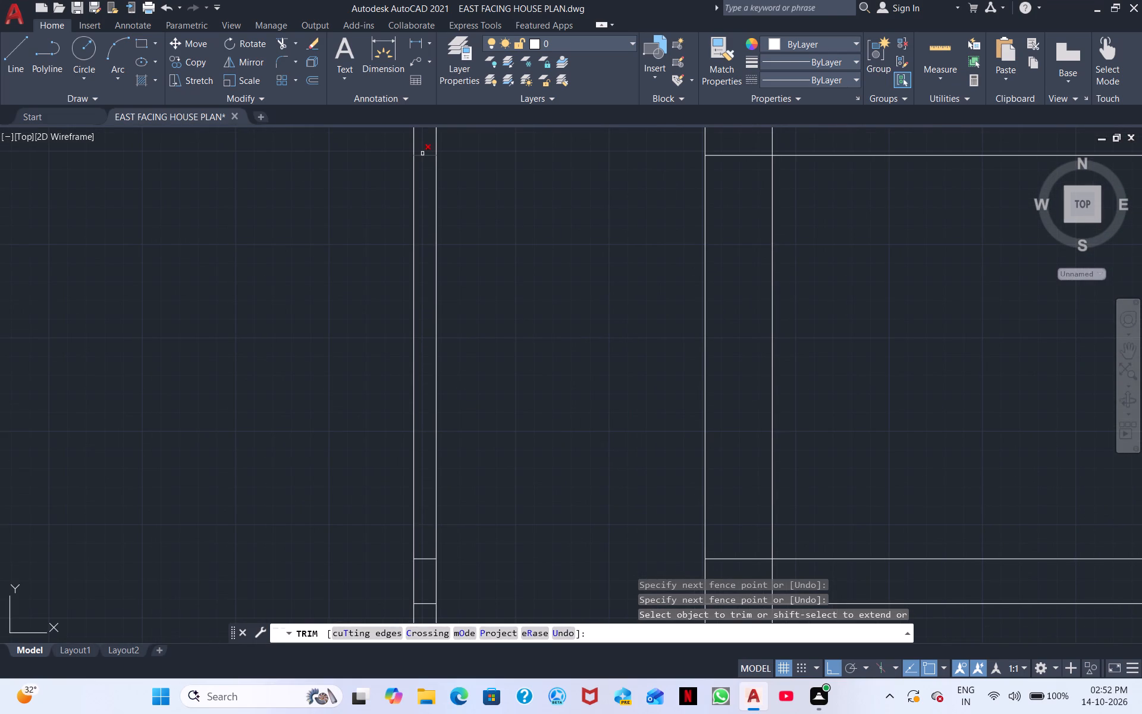
click(422, 154)
middle_drag(420, 161, 401, 255)
click(405, 182)
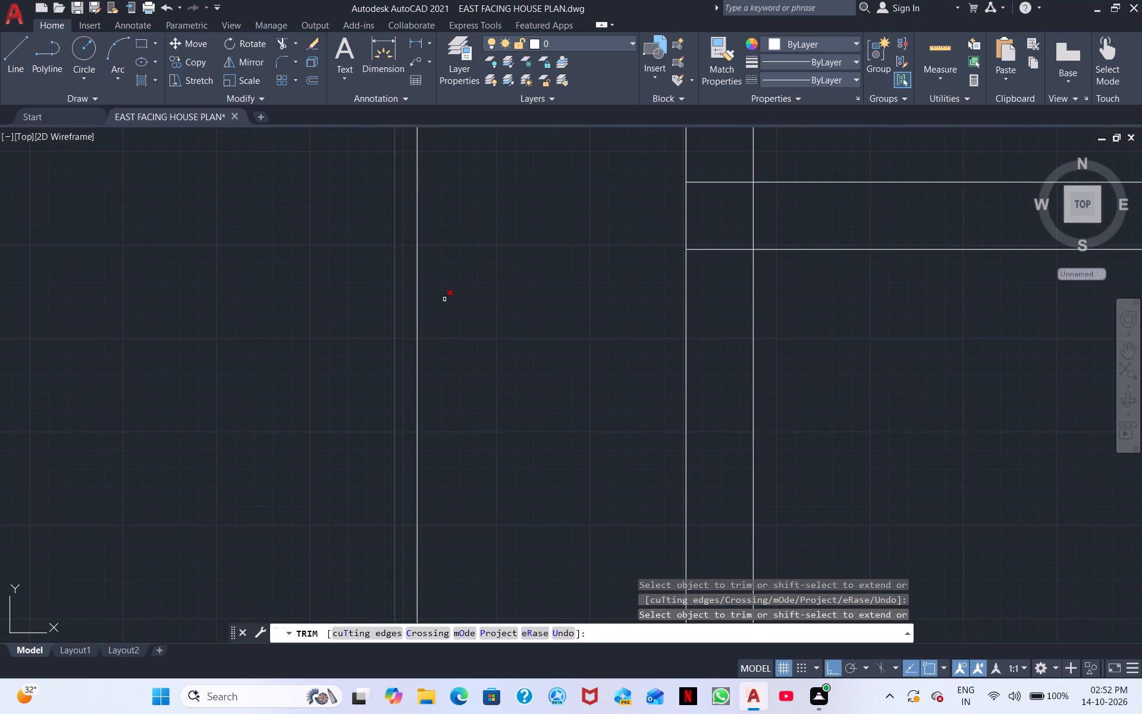
middle_drag(466, 335, 494, 215)
middle_drag(492, 431, 509, 249)
middle_drag(482, 383, 499, 292)
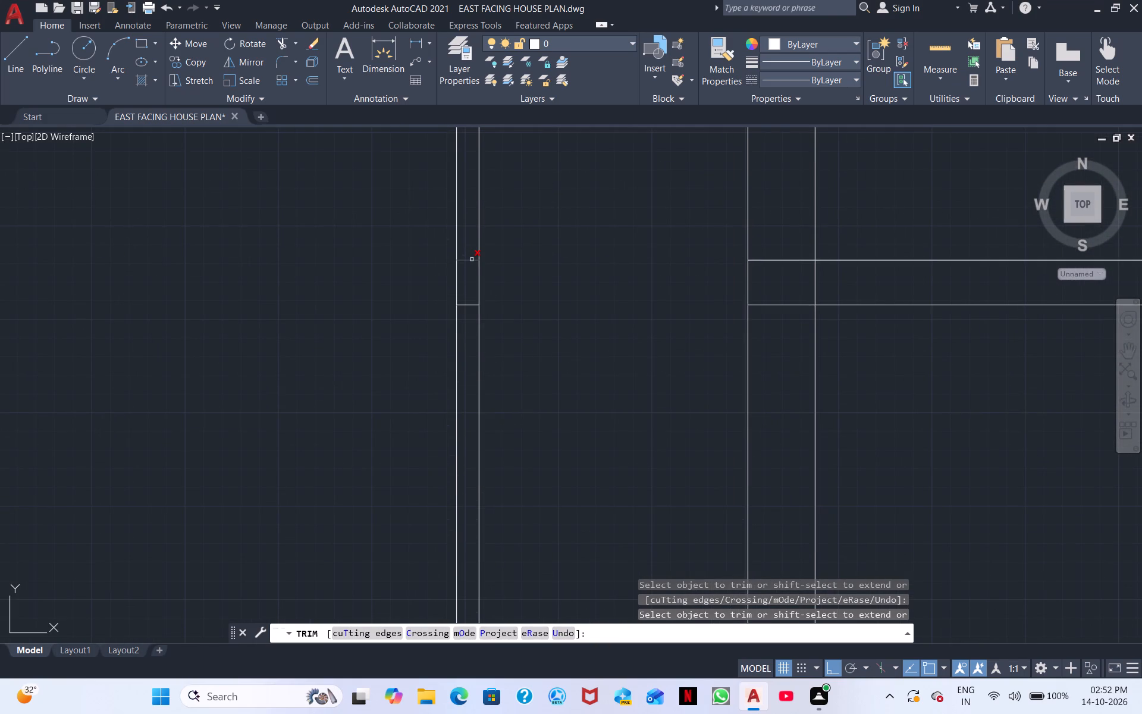
click(471, 261)
click(467, 306)
Trim the fourth interior horizontal wall pair from the north across the west strip and inside the thin west wall.
scroll(517, 371, down, 2)
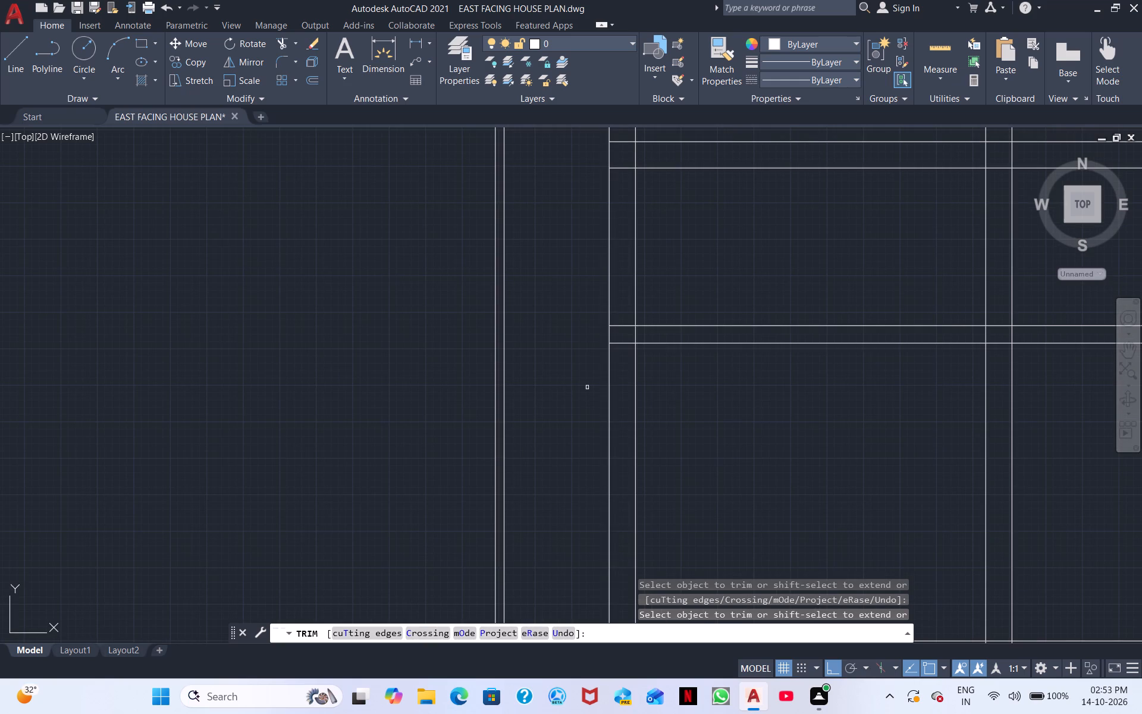
middle_drag(587, 387, 585, 212)
middle_drag(543, 320, 569, 196)
drag(582, 295, 579, 396)
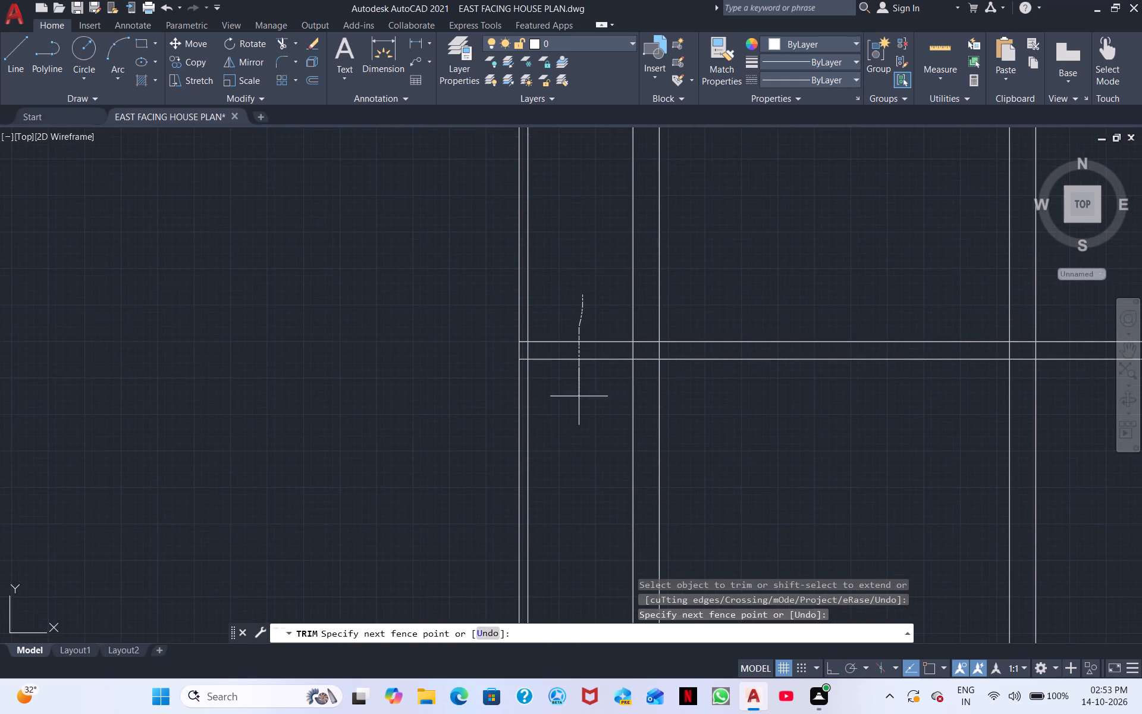
drag(579, 396, 579, 411)
scroll(534, 367, up, 3)
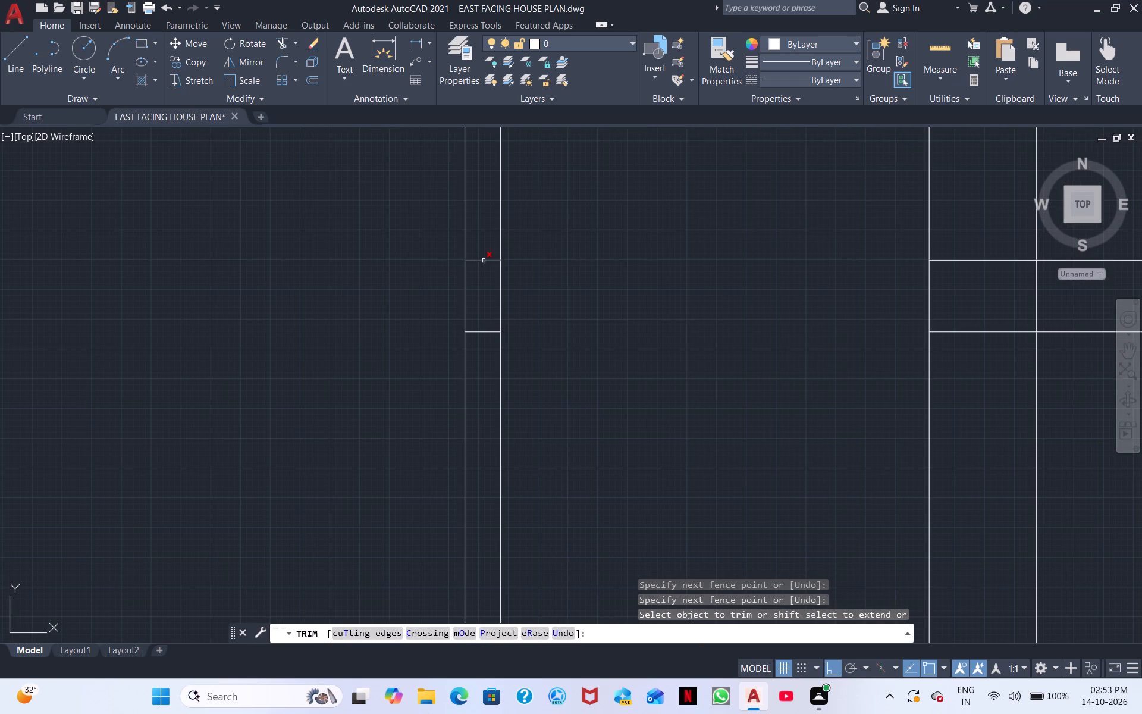
click(484, 261)
click(487, 331)
Trim the two southernmost interior horizontal pairs across the west strip and the westernmost interior vertical pair across the south strip.
scroll(593, 447, down, 2)
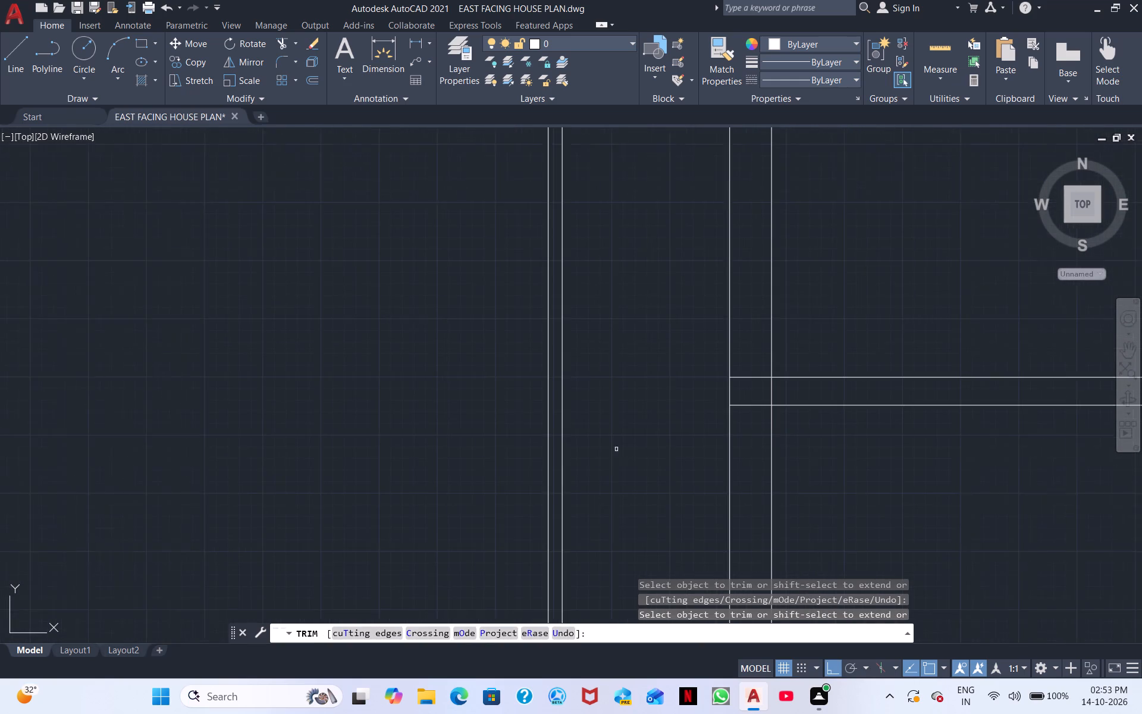
middle_drag(616, 446, 537, 179)
scroll(449, 304, down, 2)
middle_drag(501, 380, 479, 179)
drag(484, 228, 579, 435)
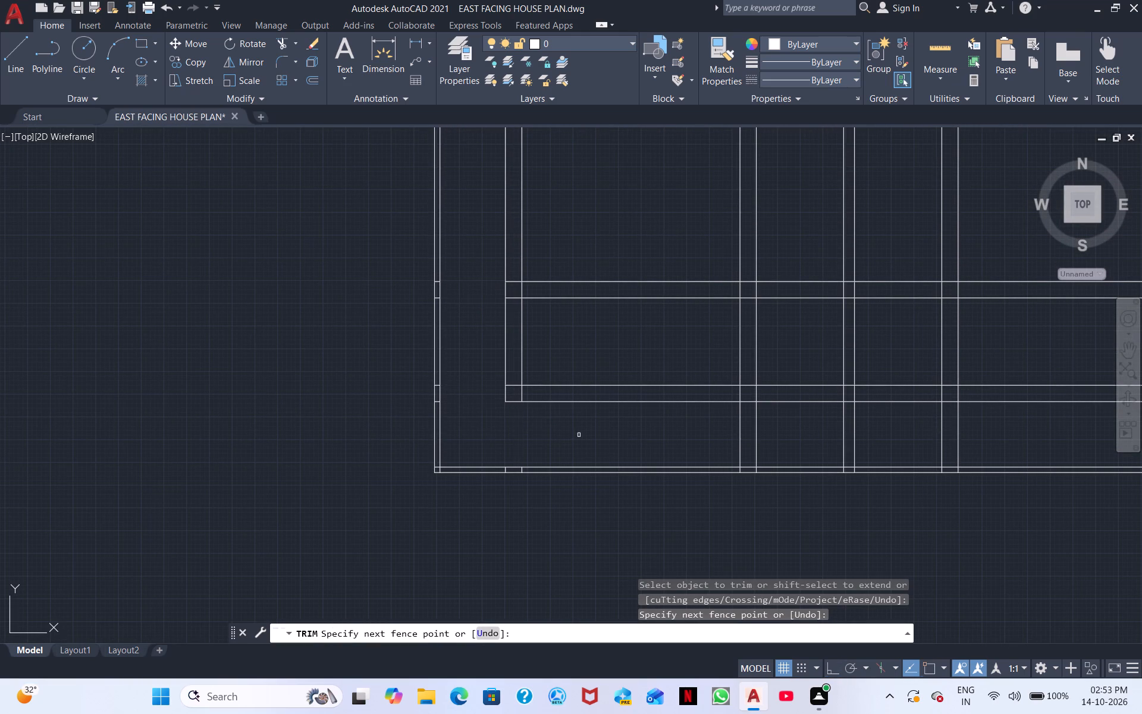
Trim the leftover stubs of the two southernmost interior horizontal wall pairs inside the thin west wall.
scroll(436, 314, up, 3)
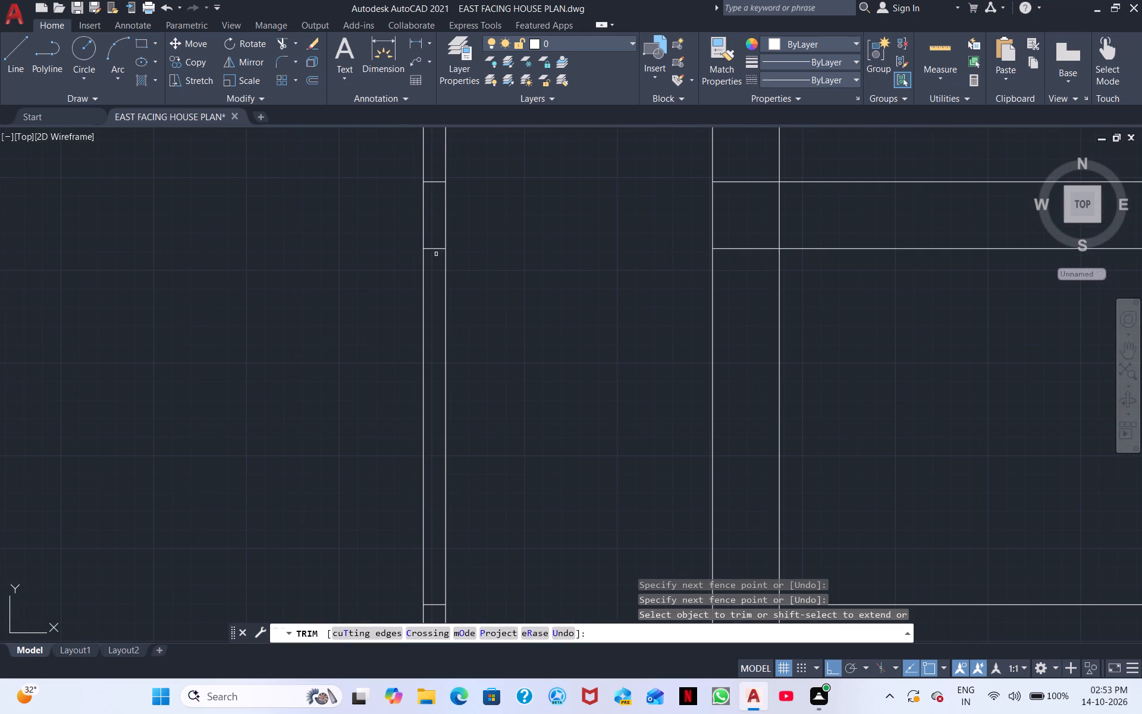
click(434, 246)
click(435, 183)
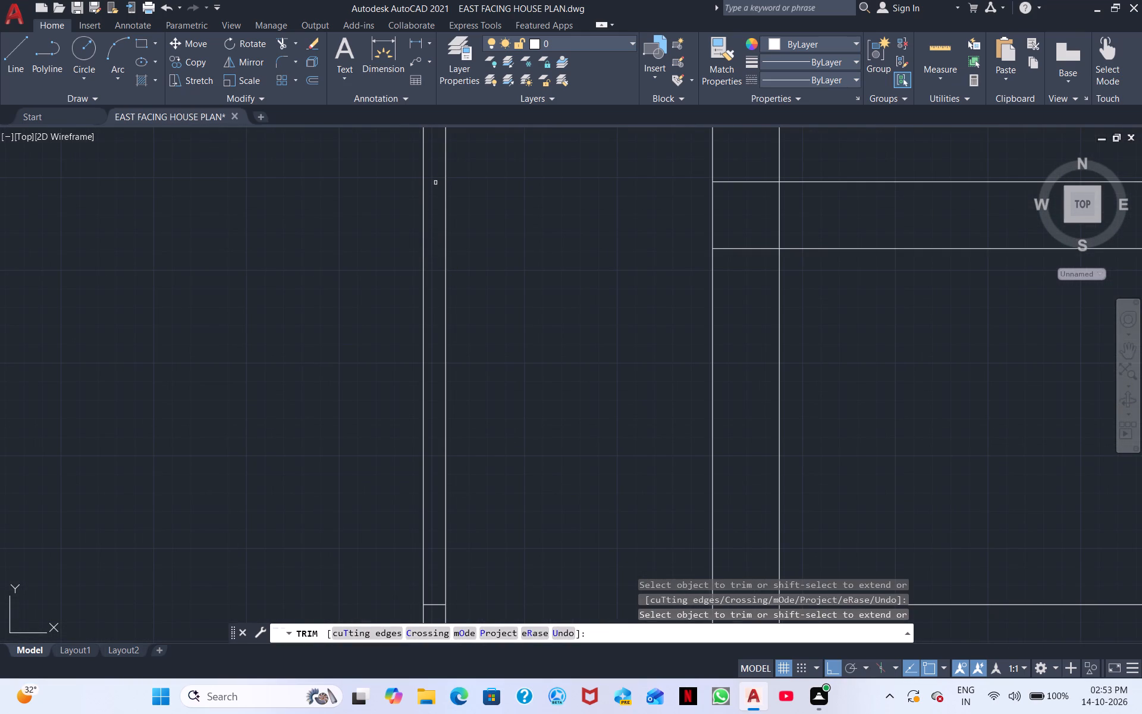
middle_drag(477, 402, 530, 173)
click(482, 377)
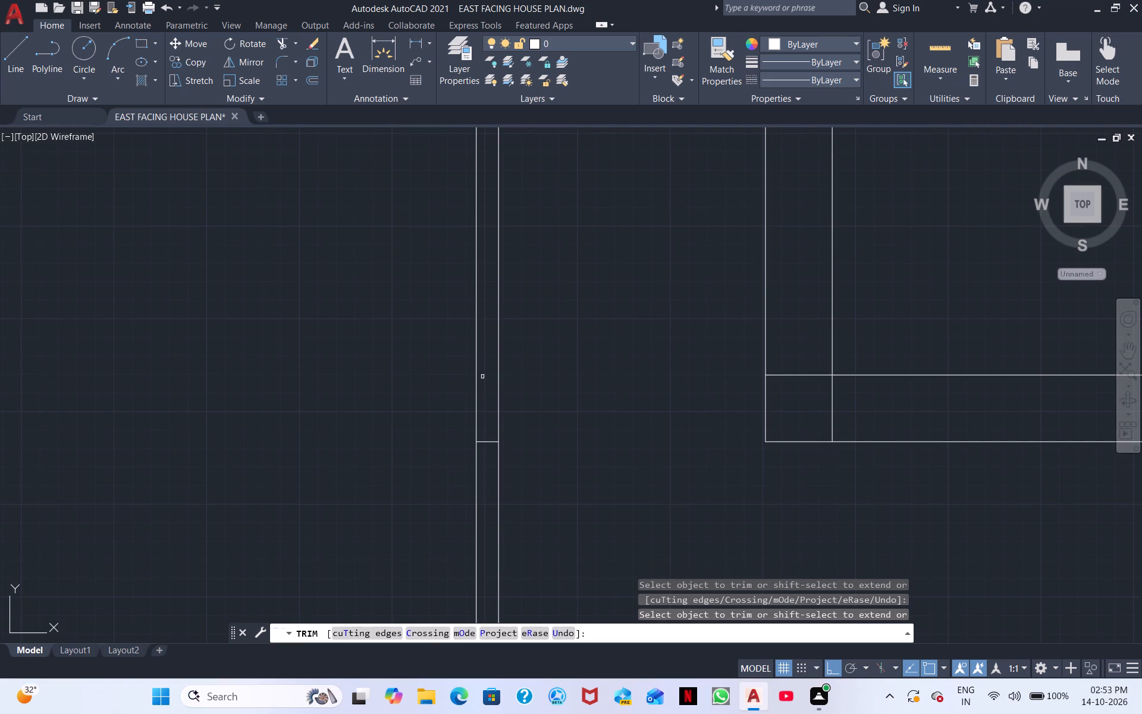
click(485, 441)
Trim the overlapping inner line ends at the southwest corner of the thin outer wall.
scroll(576, 476, down, 2)
middle_drag(599, 469, 561, 346)
scroll(520, 383, up, 2)
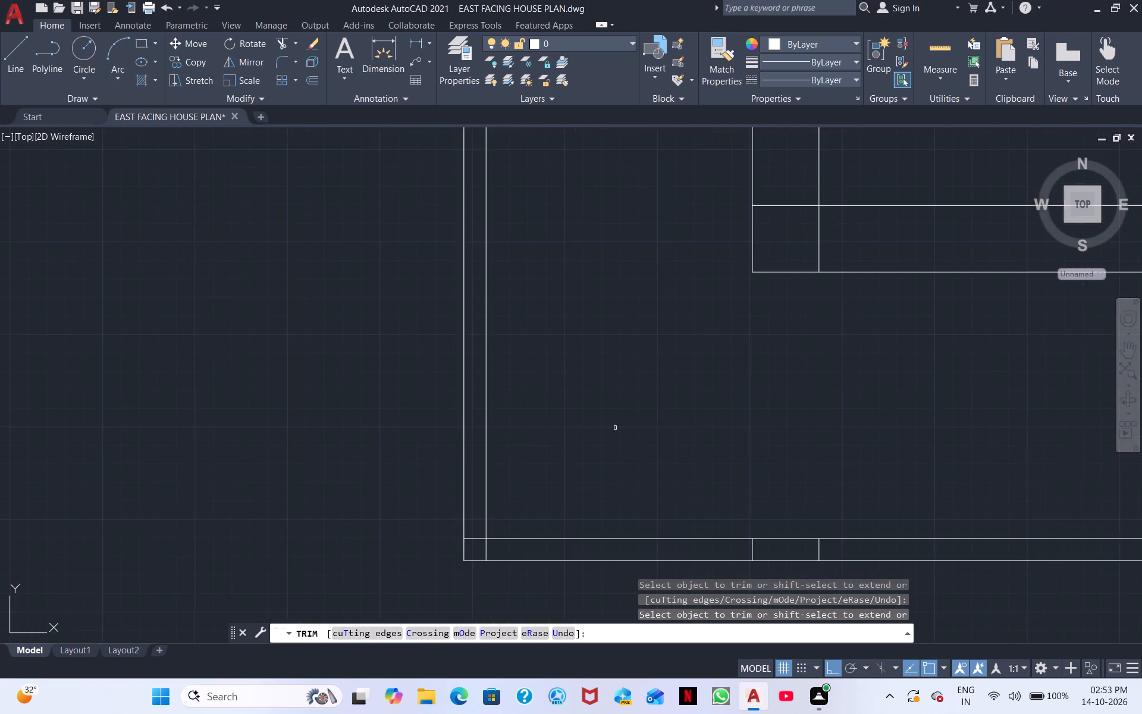
middle_drag(604, 389, 550, 183)
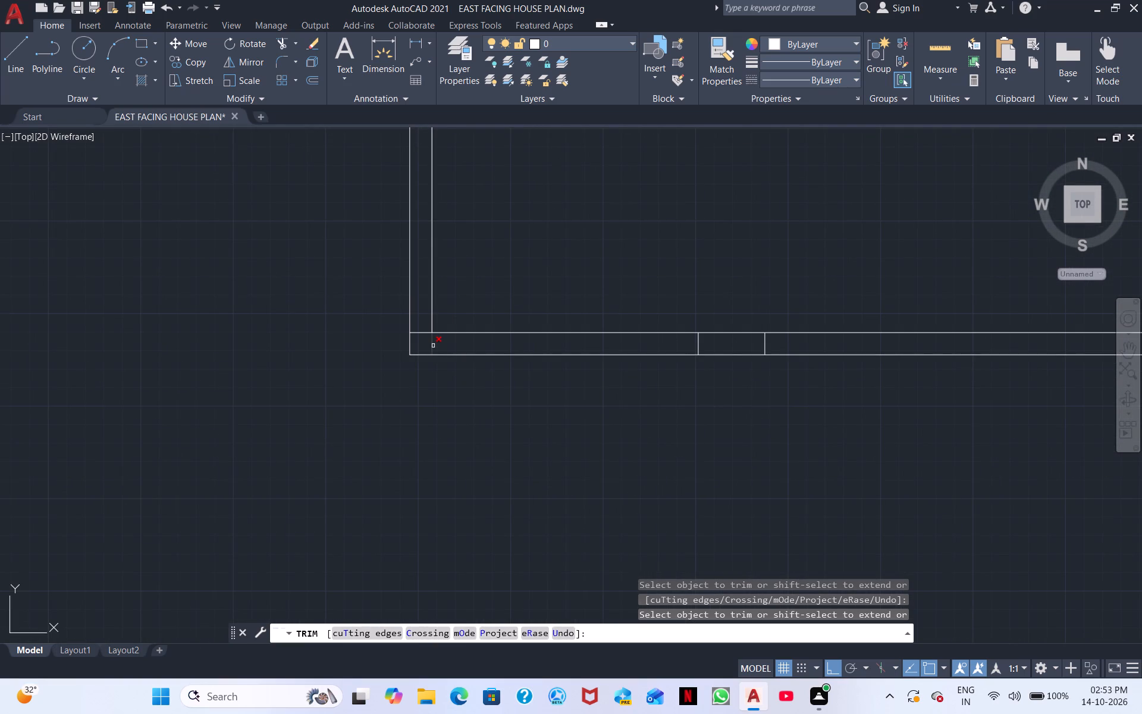
click(433, 346)
click(418, 333)
Trim the leftover stubs of the westernmost interior vertical wall pair inside the thin south wall.
click(698, 345)
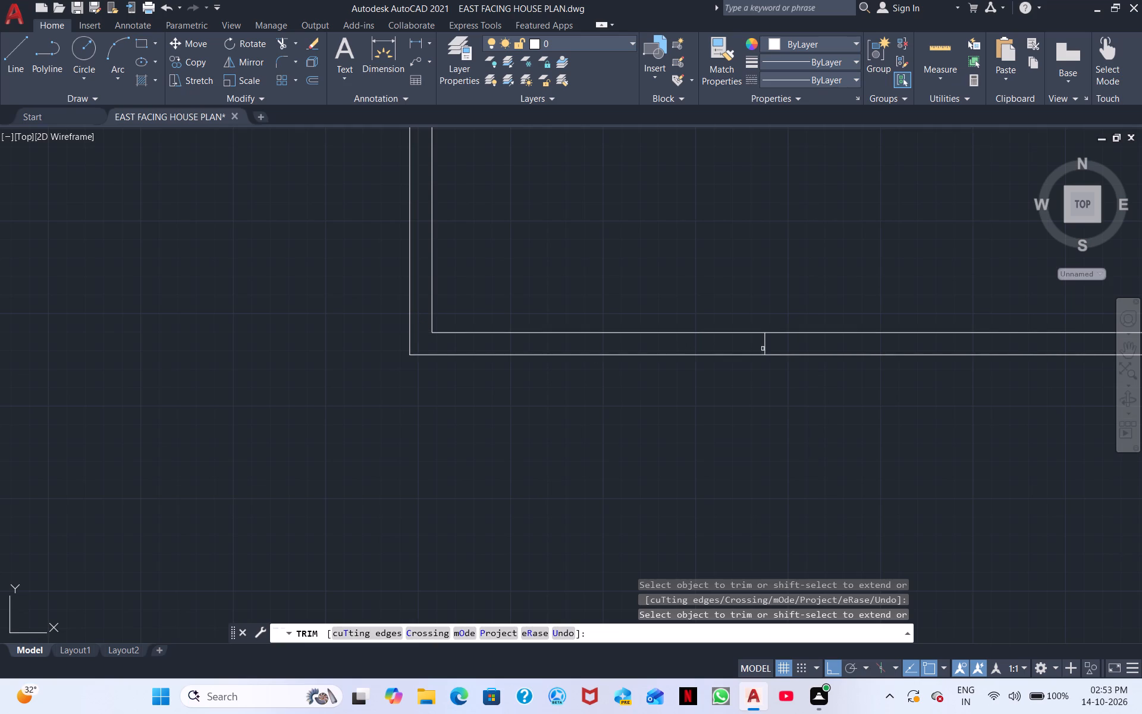
click(765, 344)
Trim the four remaining interior vertical wall pairs across the south strip, between the inner house walls and the thin south wall.
scroll(755, 352, down, 2)
middle_drag(748, 331, 147, 221)
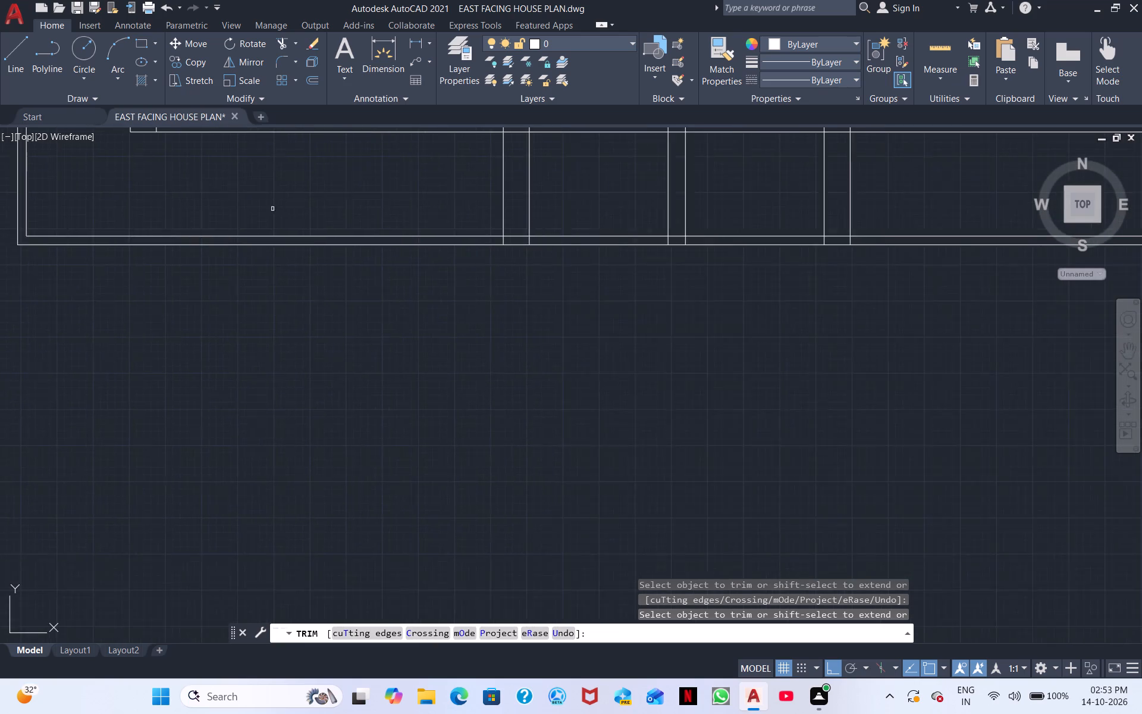
scroll(272, 209, down, 2)
middle_drag(462, 214, 354, 269)
drag(237, 248, 268, 244)
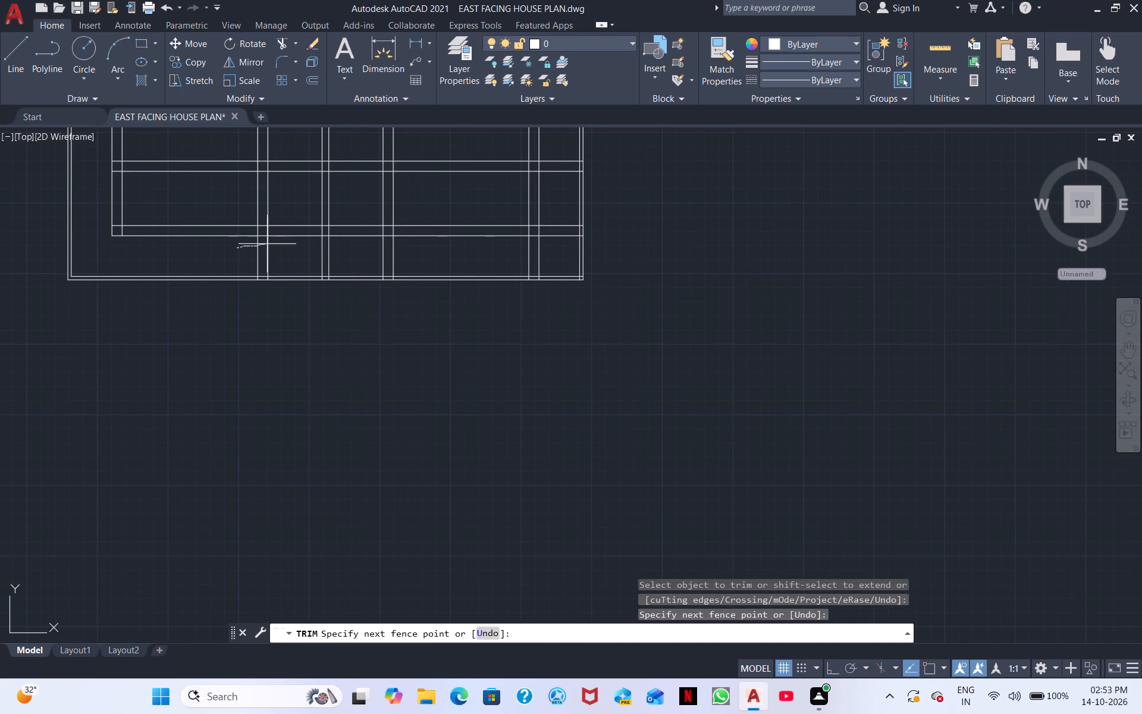
drag(268, 244, 513, 255)
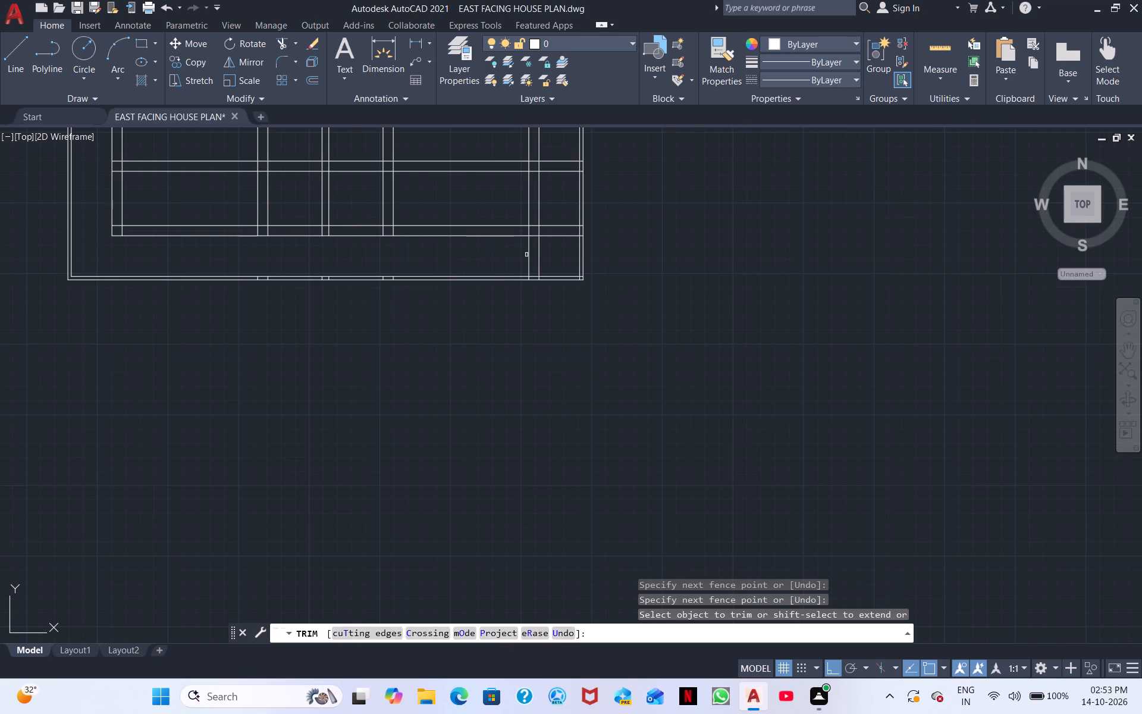
drag(548, 252, 478, 256)
Trim the leftover stubs of the second, third and fourth interior vertical wall pairs from the west inside the thin south wall.
scroll(241, 277, up, 3)
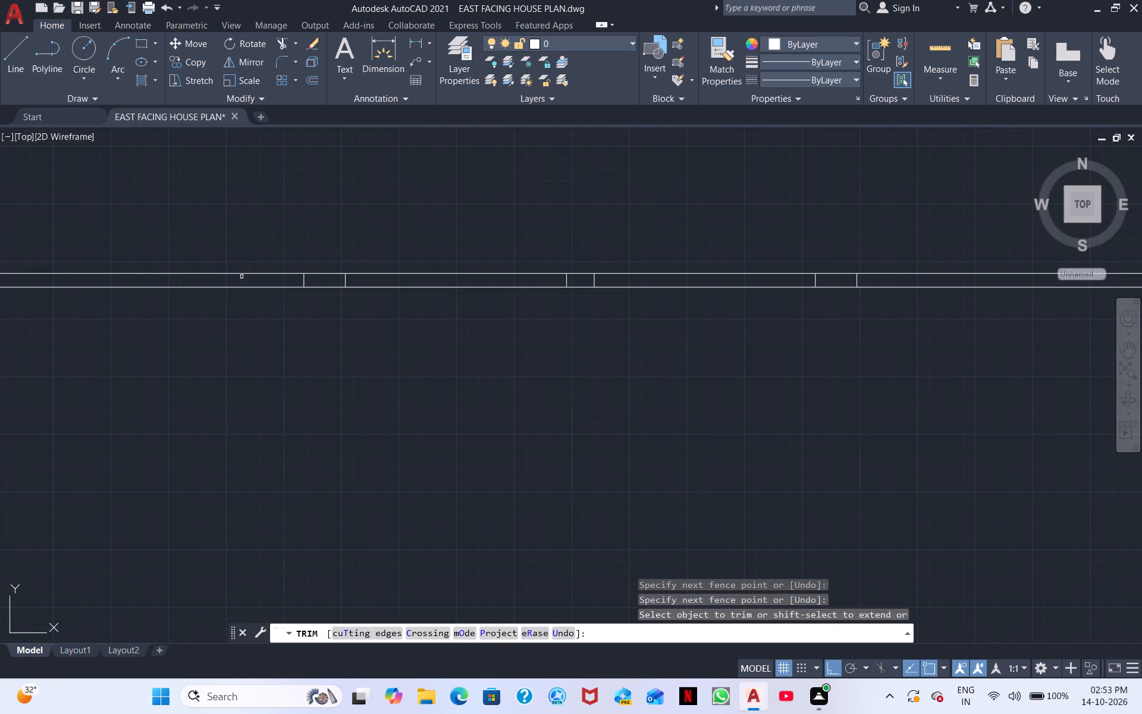
click(305, 280)
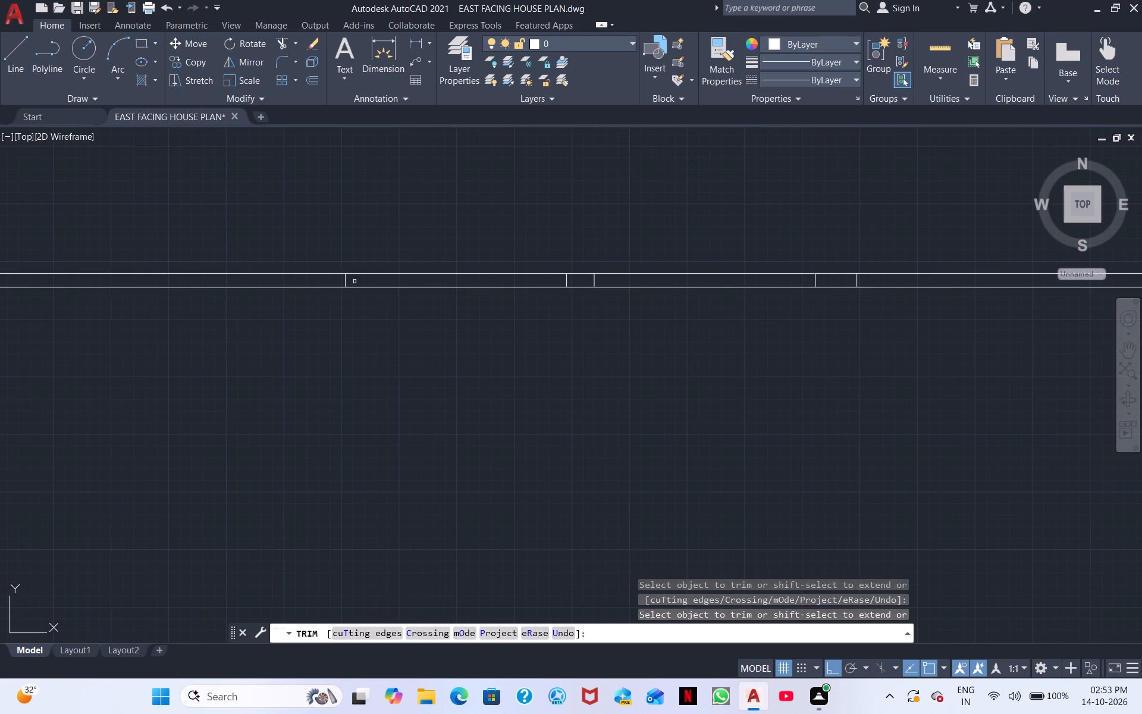
click(347, 282)
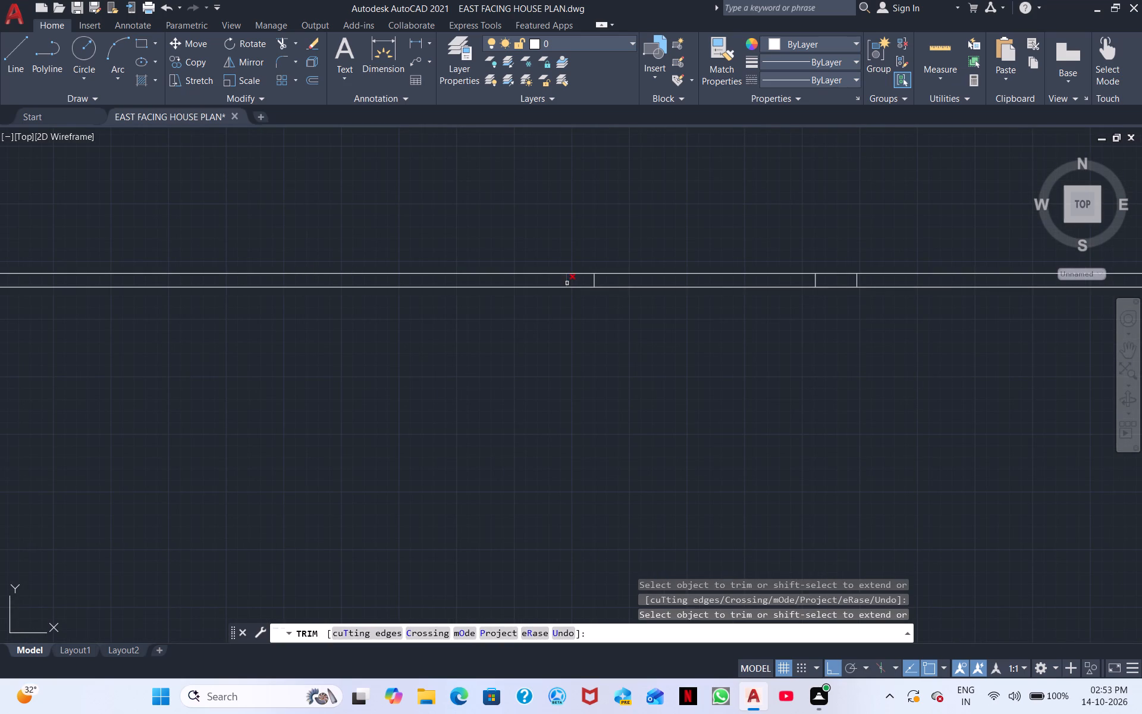
click(567, 283)
click(595, 284)
middle_drag(578, 319, 550, 330)
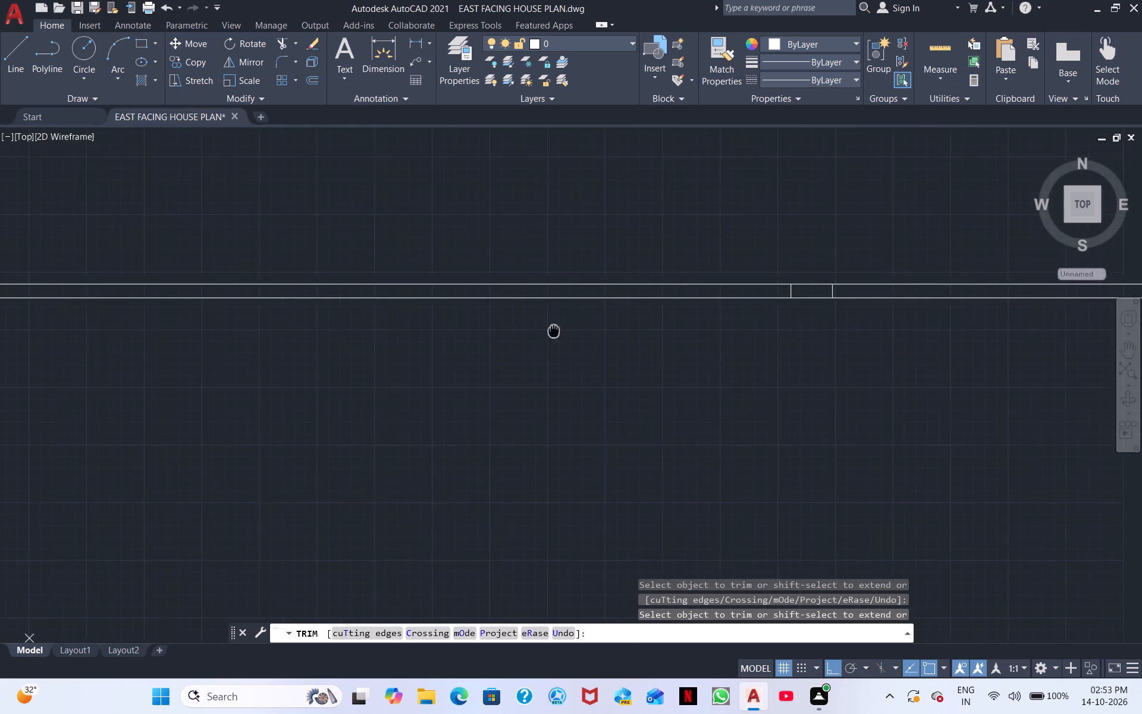
middle_drag(550, 330, 0, 243)
scroll(256, 201, down, 1)
scroll(243, 205, up, 2)
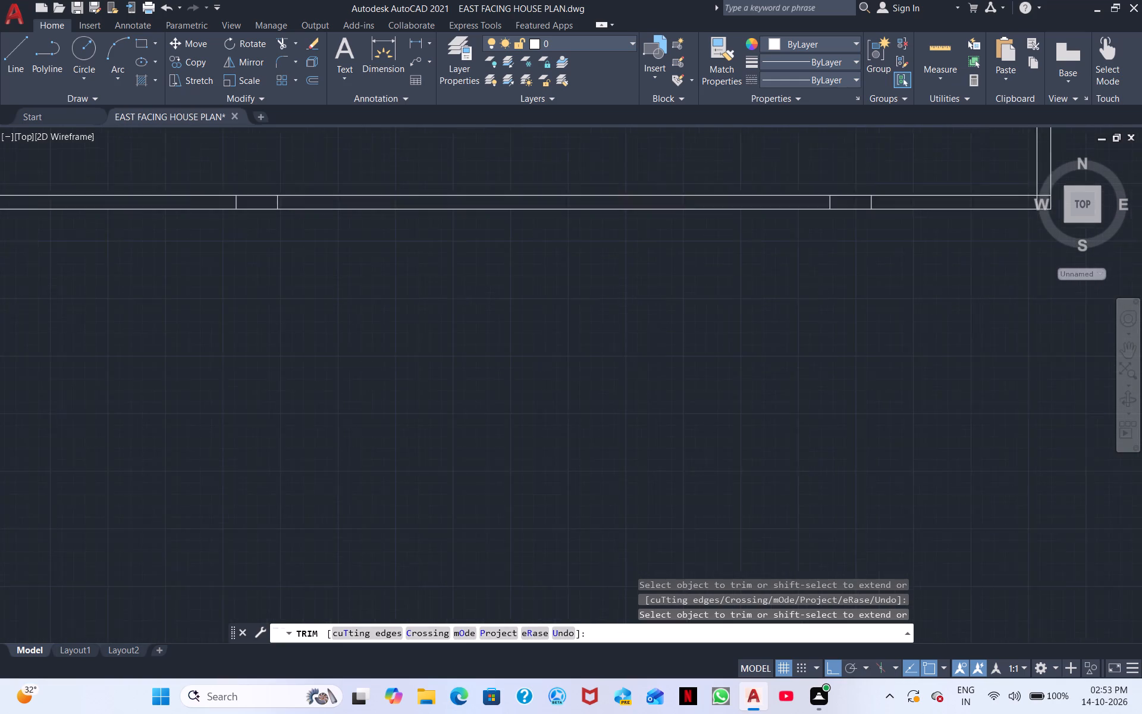
scroll(243, 205, up, 1)
drag(186, 185, 338, 199)
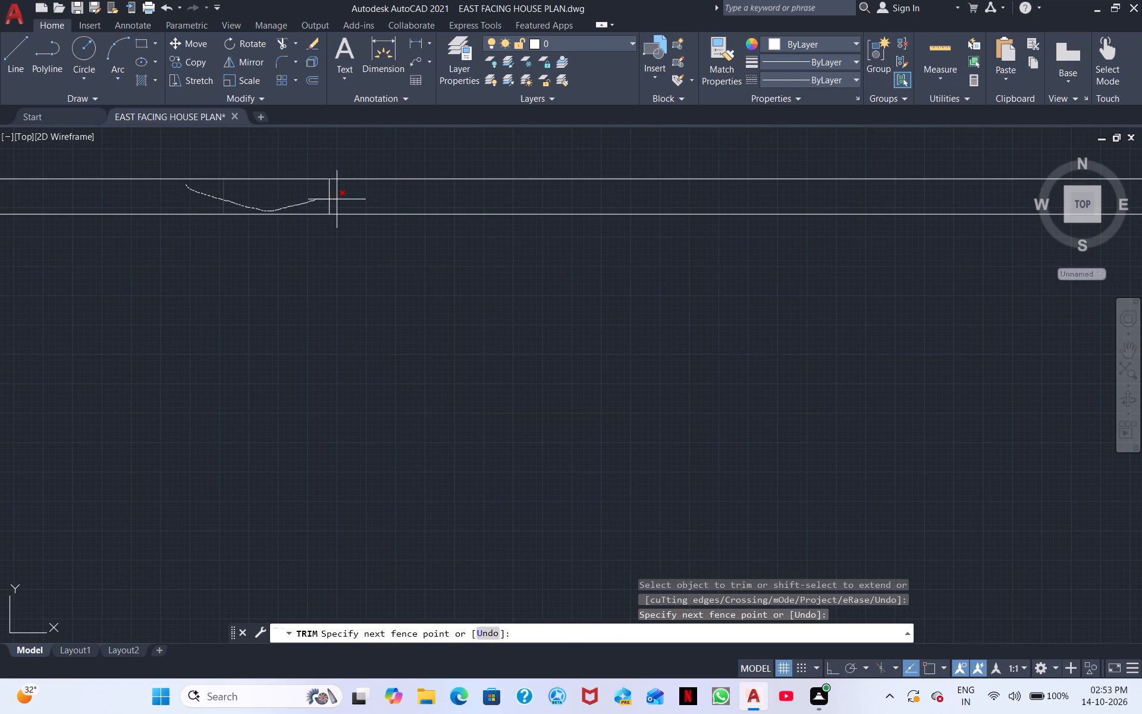
drag(338, 199, 349, 200)
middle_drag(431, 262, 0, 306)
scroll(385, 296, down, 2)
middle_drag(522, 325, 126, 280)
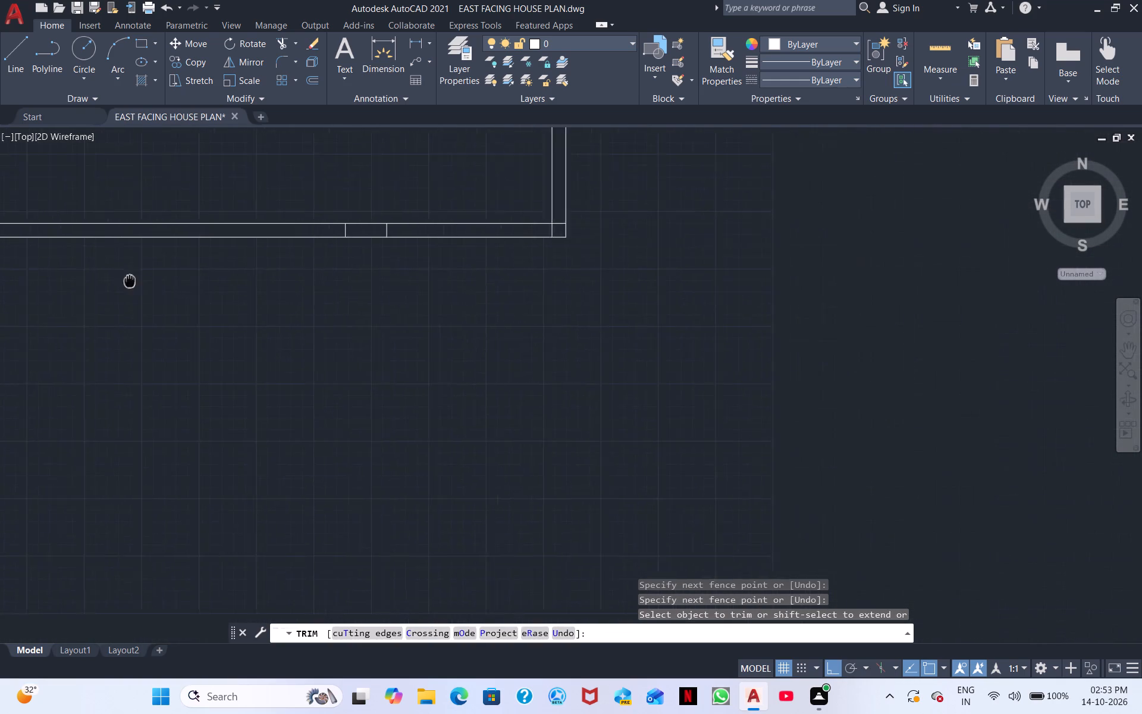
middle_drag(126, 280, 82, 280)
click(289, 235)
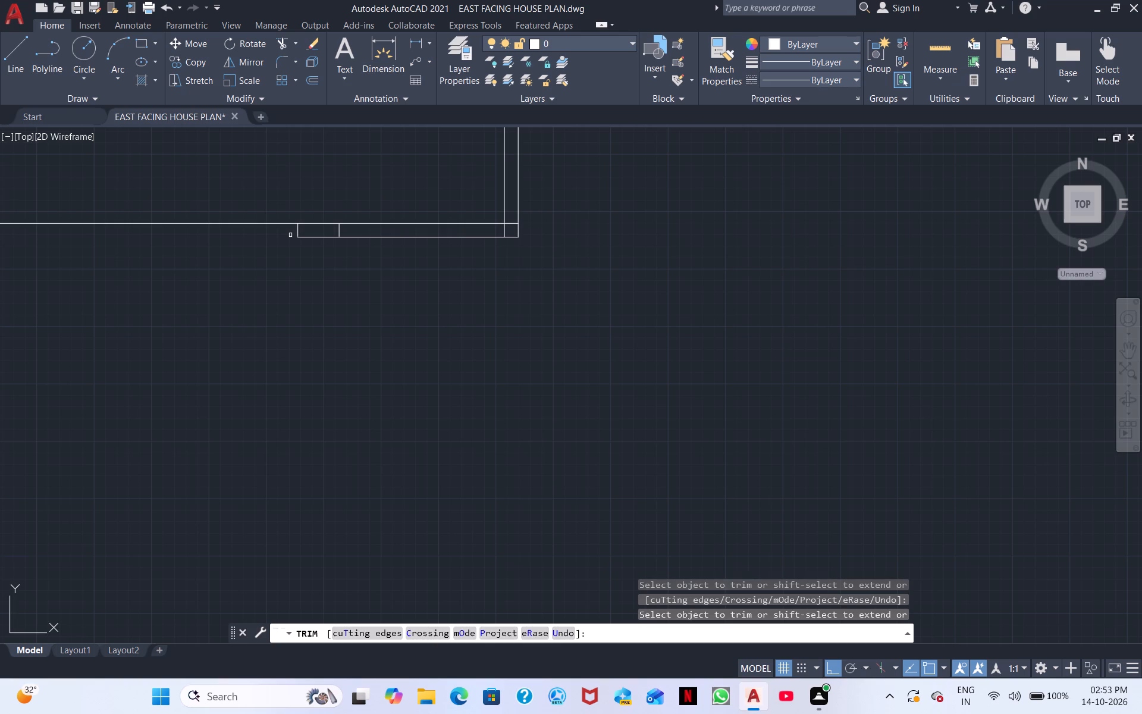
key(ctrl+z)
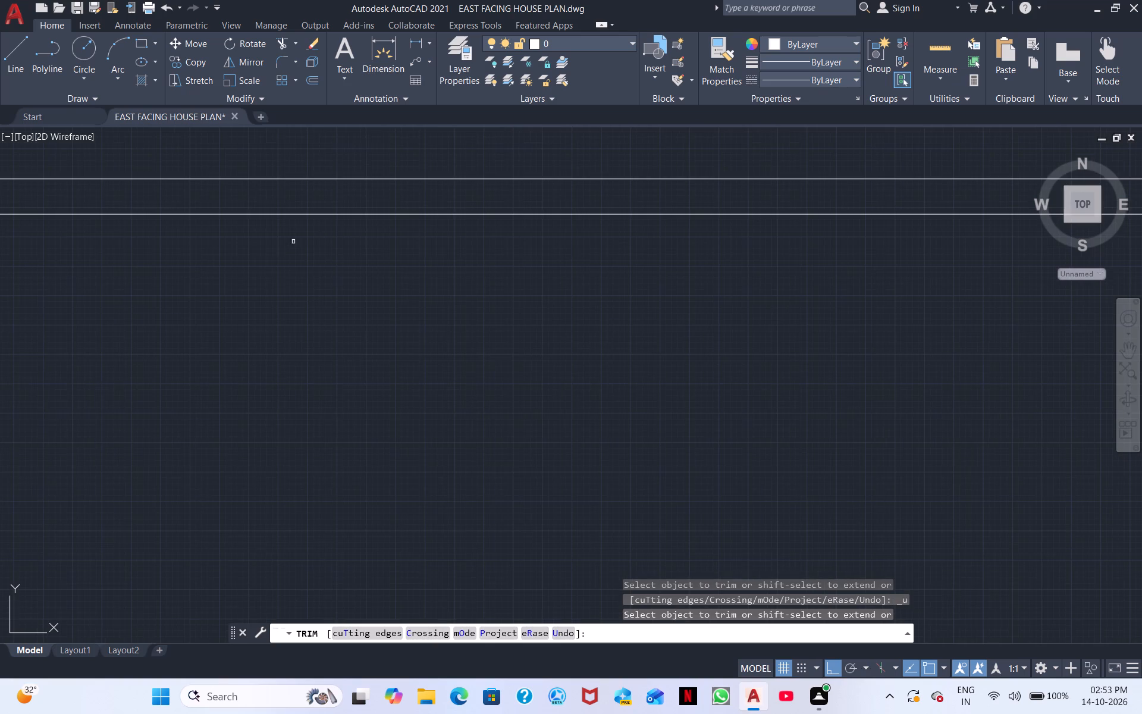
Trim the leftover stubs of the easternmost interior vertical wall pair inside the thin south wall.
scroll(293, 242, down, 2)
scroll(513, 299, down, 4)
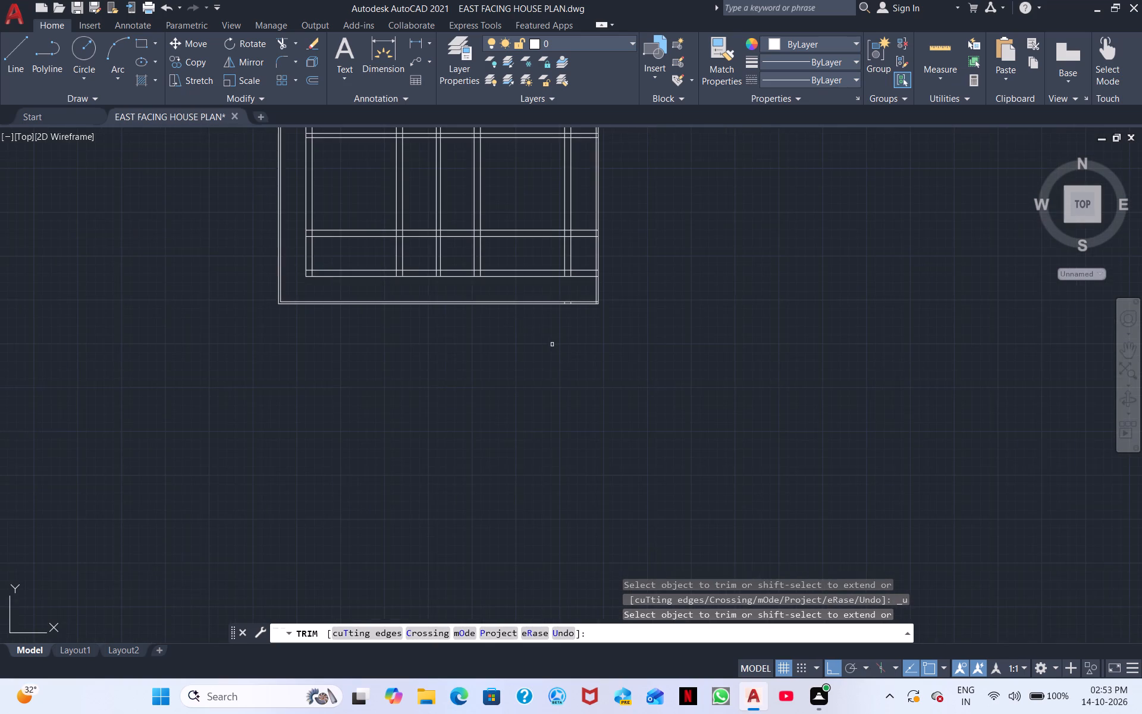
scroll(549, 344, up, 2)
middle_drag(481, 331, 350, 387)
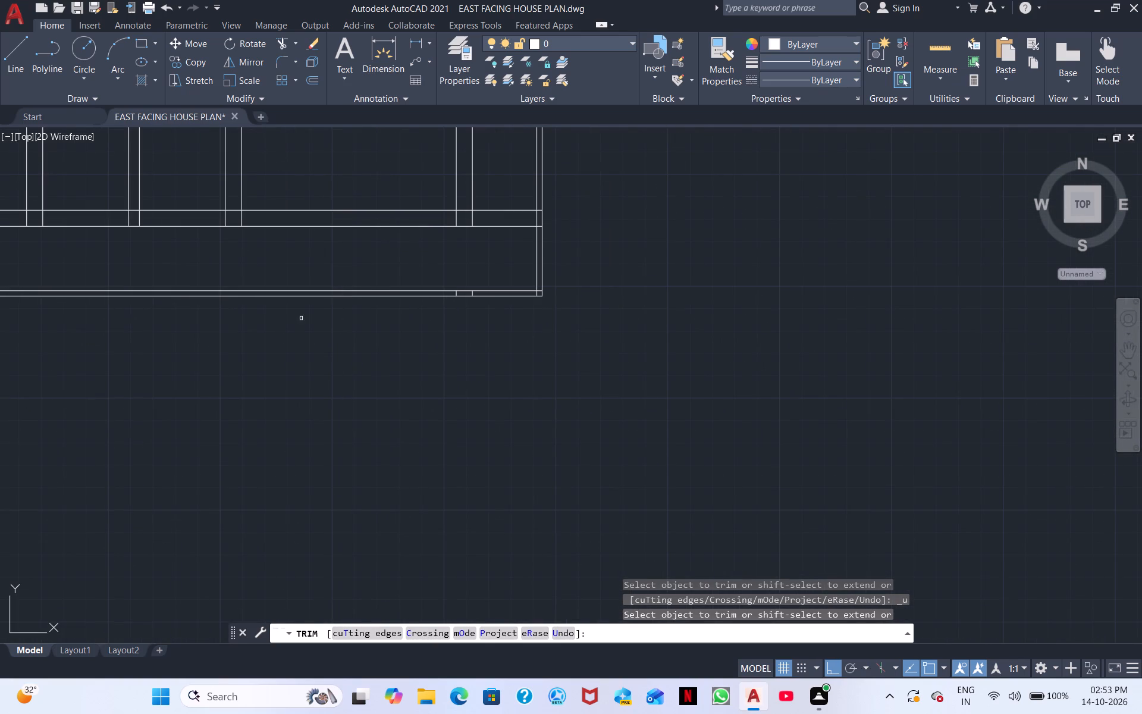
scroll(347, 350, up, 2)
middle_drag(556, 332, 162, 546)
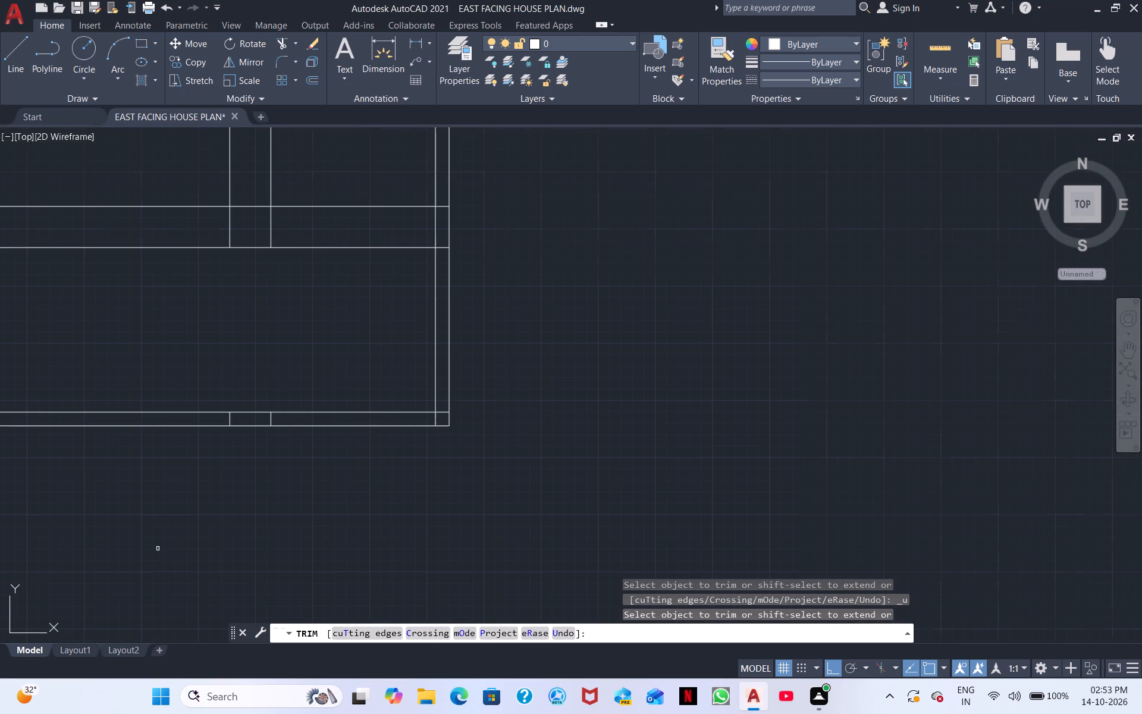
click(230, 423)
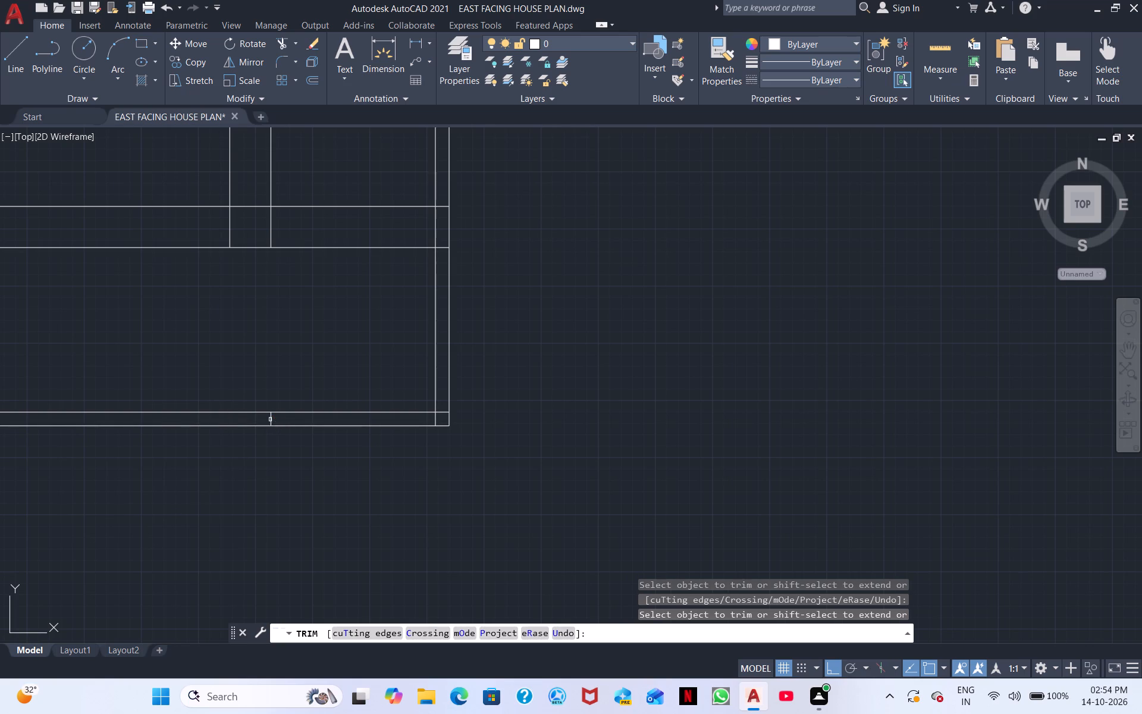
click(269, 419)
Trim the overlapping inner line ends at the southeast corner of the thin outer wall.
click(437, 418)
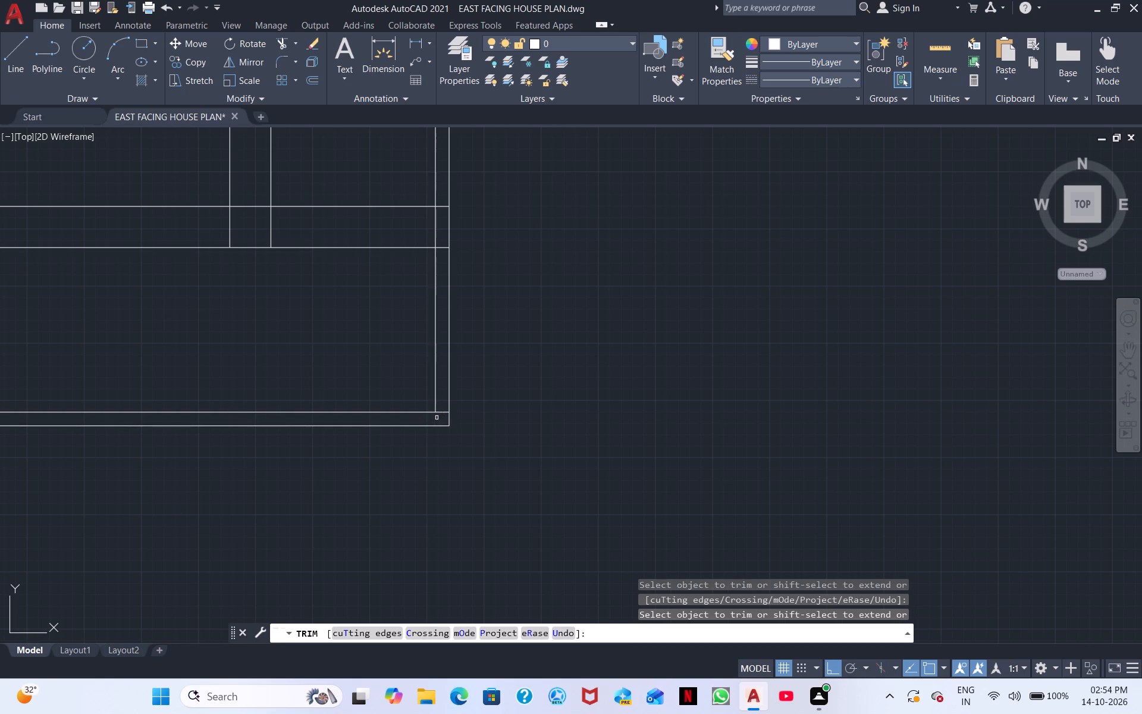
click(440, 414)
Trim the southernmost interior horizontal wall pair across the east strip and inside the thin east wall.
middle_drag(378, 295, 318, 474)
drag(255, 467, 272, 367)
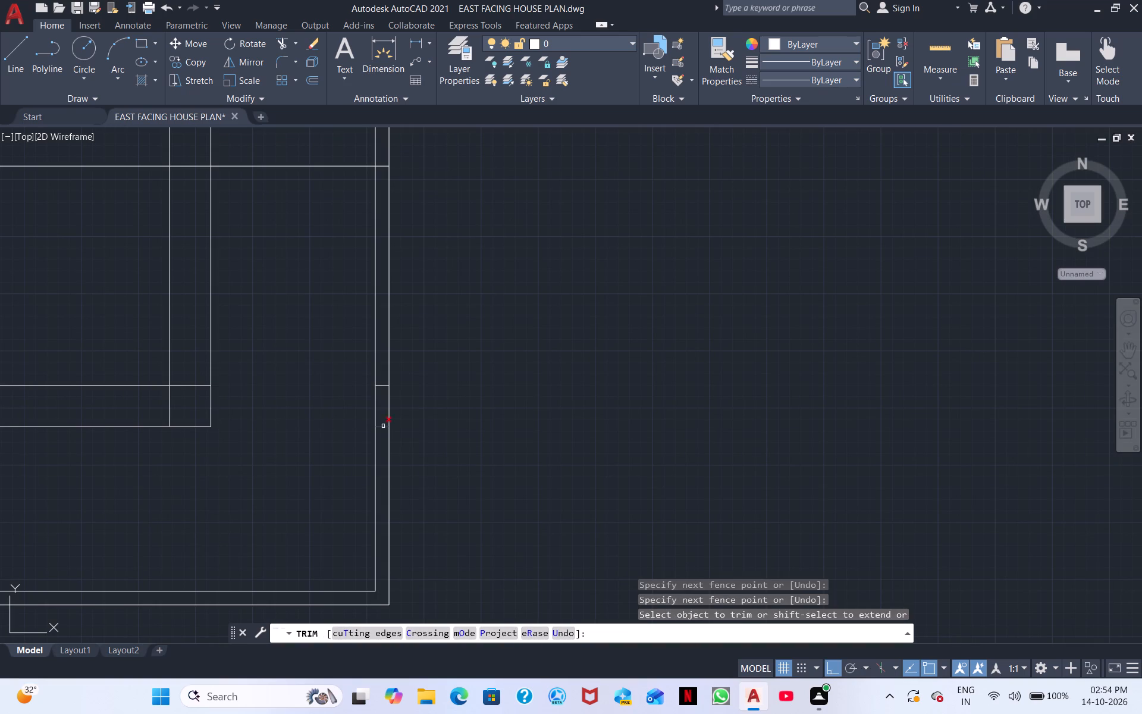
click(384, 427)
click(383, 383)
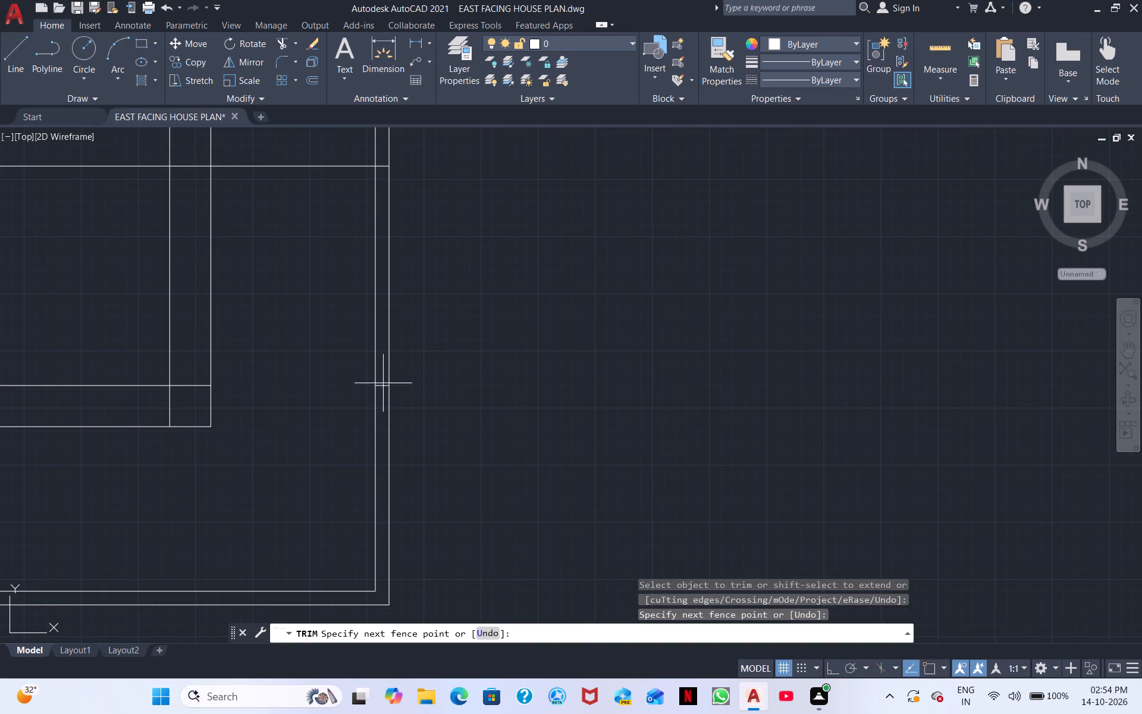
click(383, 411)
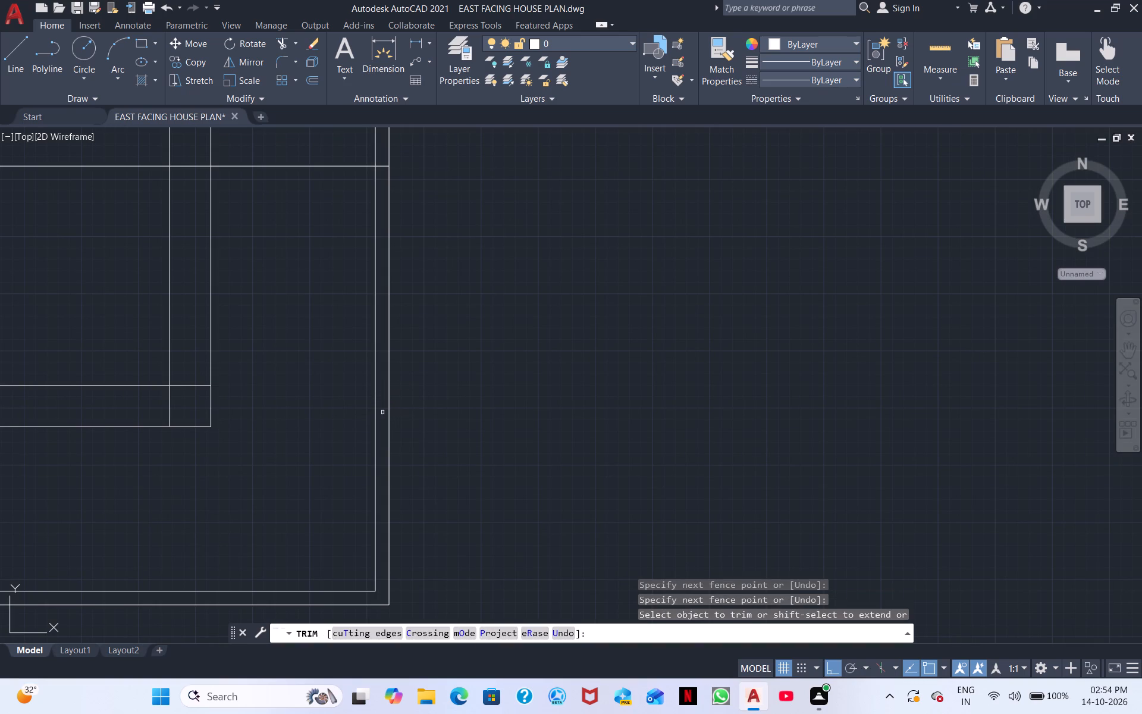
Trim the fifth interior horizontal pair from the north across the east strip, inside the easternmost vertical pair and inside the thin east wall.
middle_drag(296, 324, 315, 549)
click(325, 478)
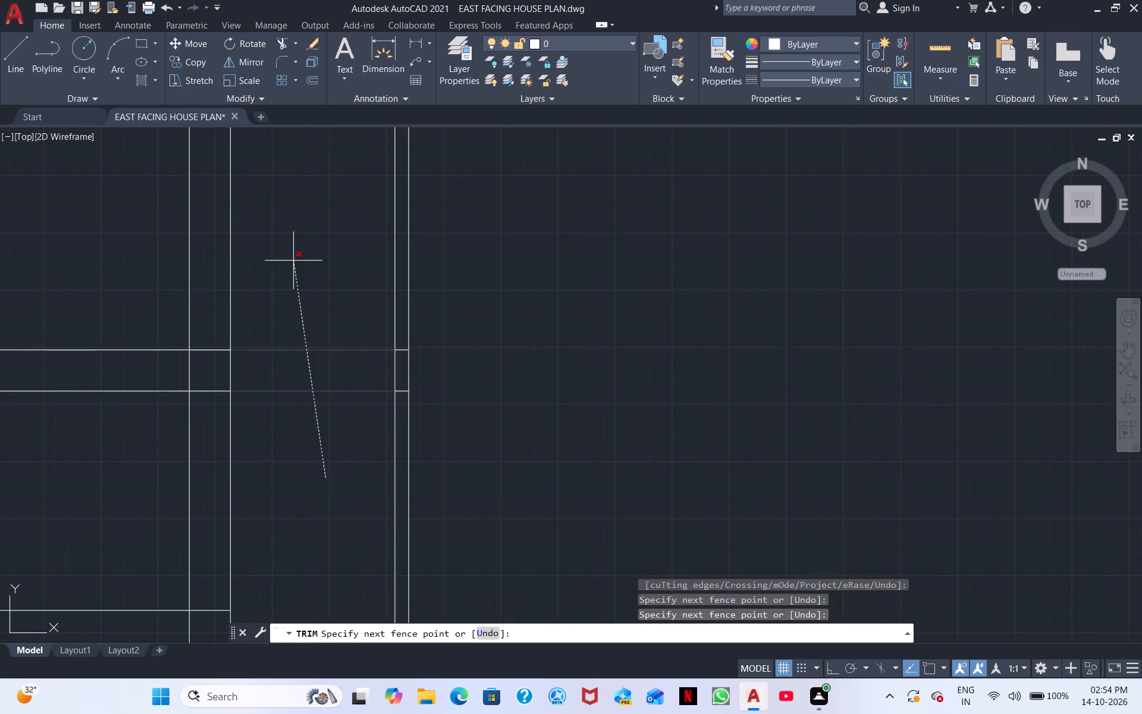
click(293, 261)
click(206, 347)
drag(207, 360, 206, 376)
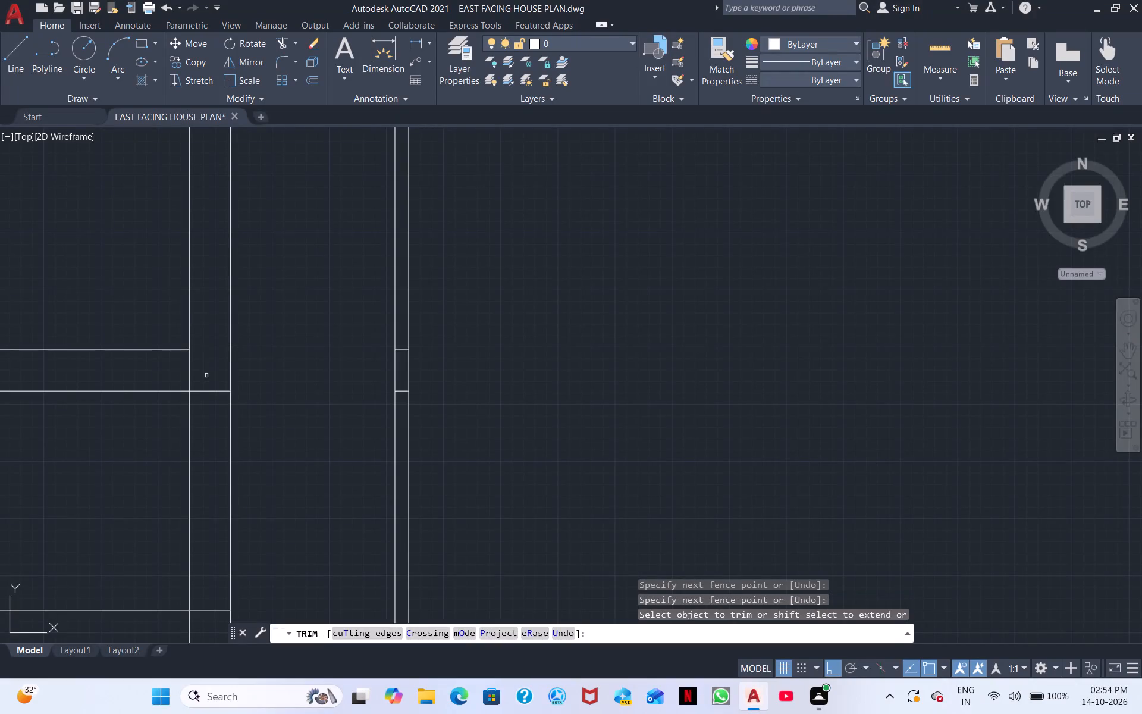
drag(206, 376, 208, 393)
click(208, 393)
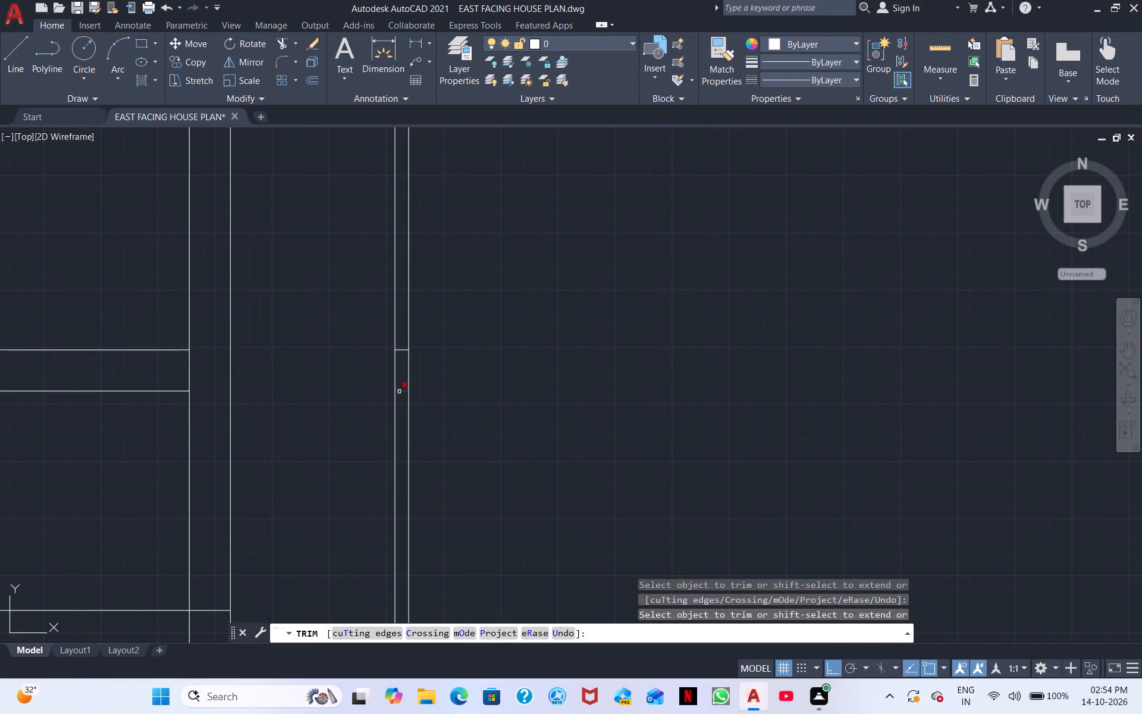
click(399, 392)
click(403, 351)
Trim the fourth interior horizontal wall pair from the north across the east strip and inside the thin east wall.
scroll(259, 362, down, 1)
middle_drag(316, 264, 324, 459)
scroll(300, 364, down, 2)
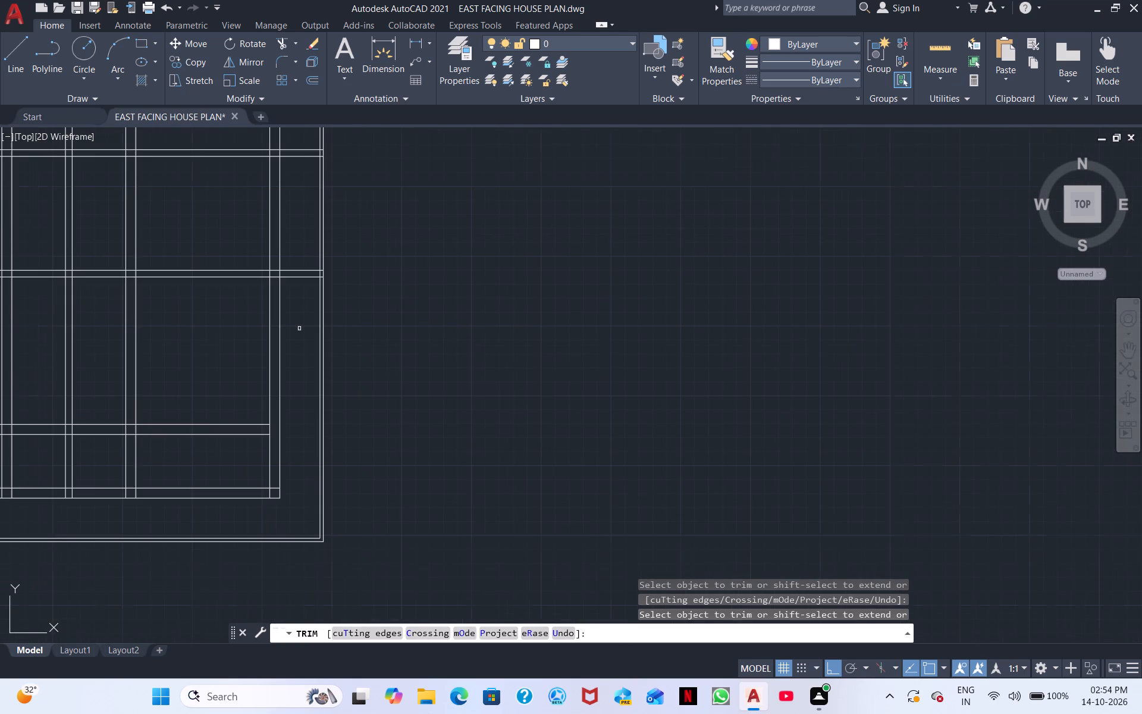
drag(302, 326, 309, 309)
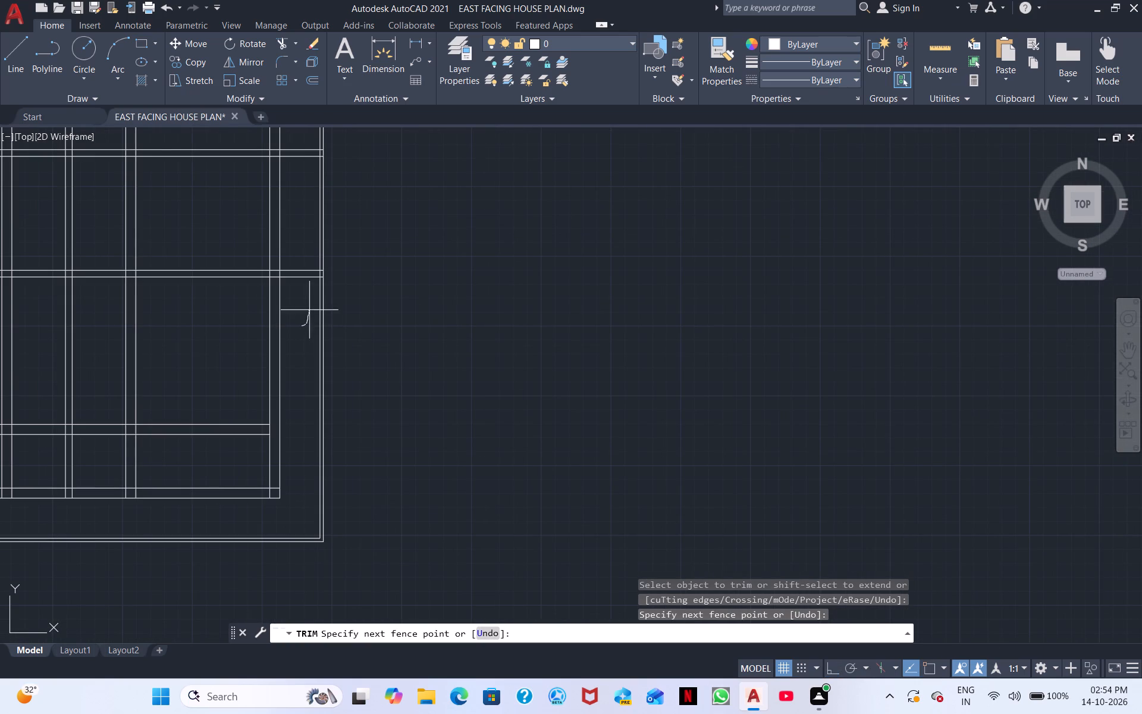
drag(309, 309, 305, 246)
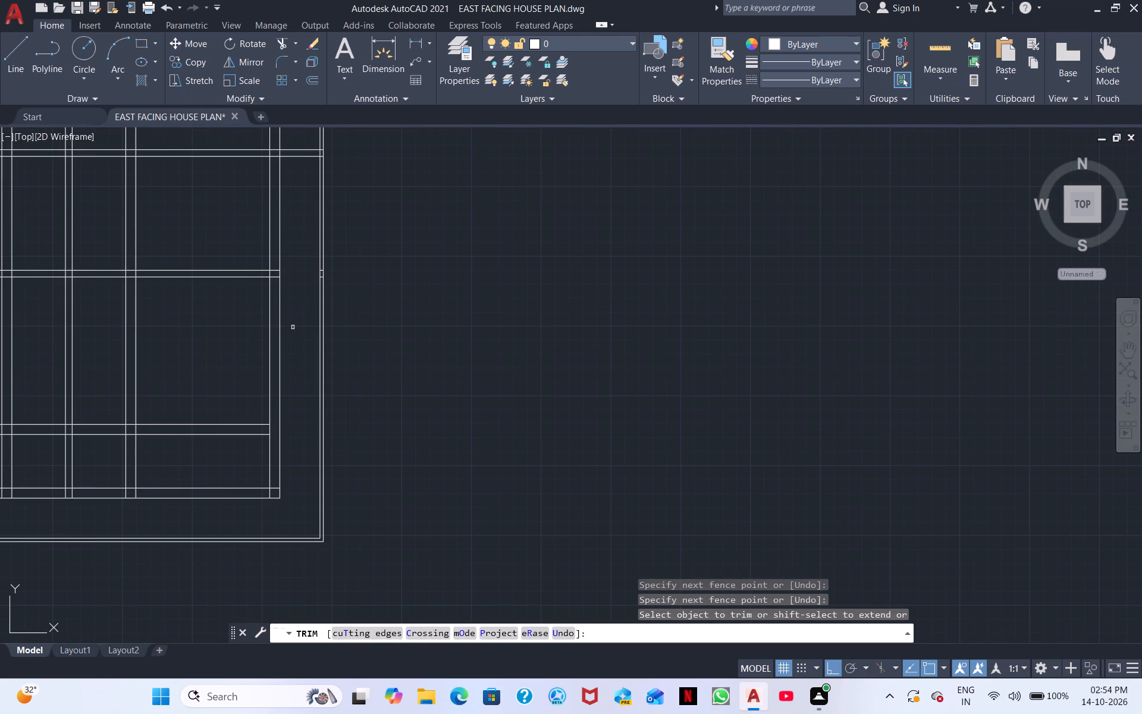
scroll(283, 261, up, 3)
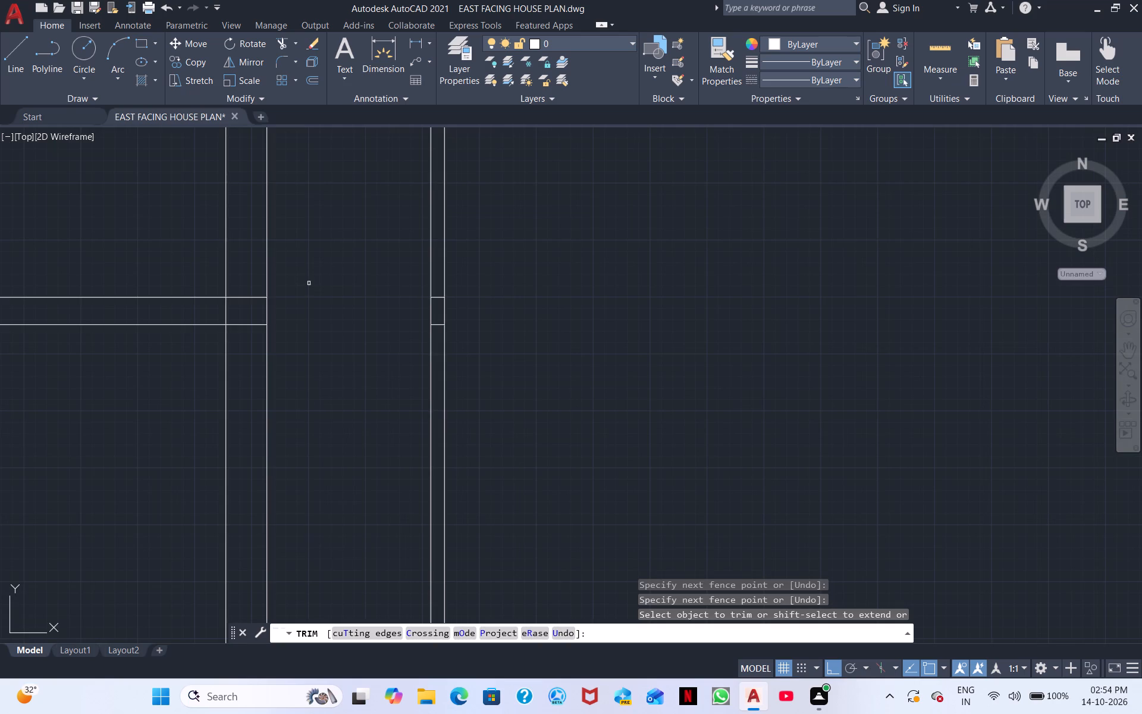
middle_drag(312, 289, 208, 280)
click(333, 315)
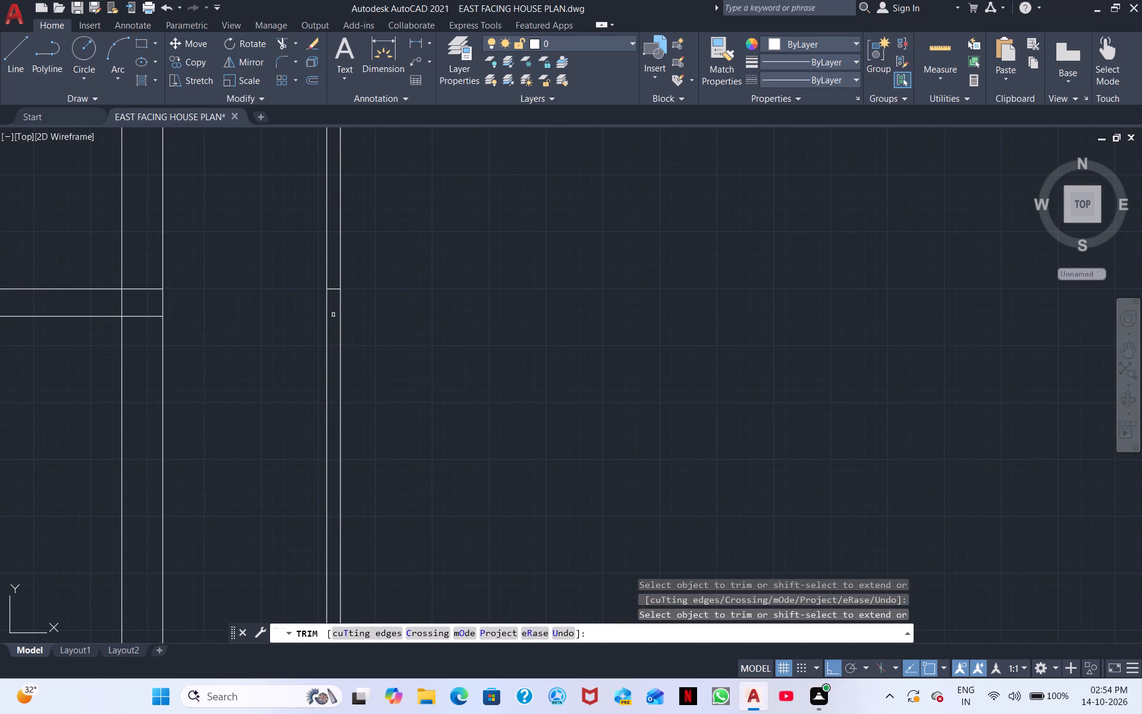
click(334, 293)
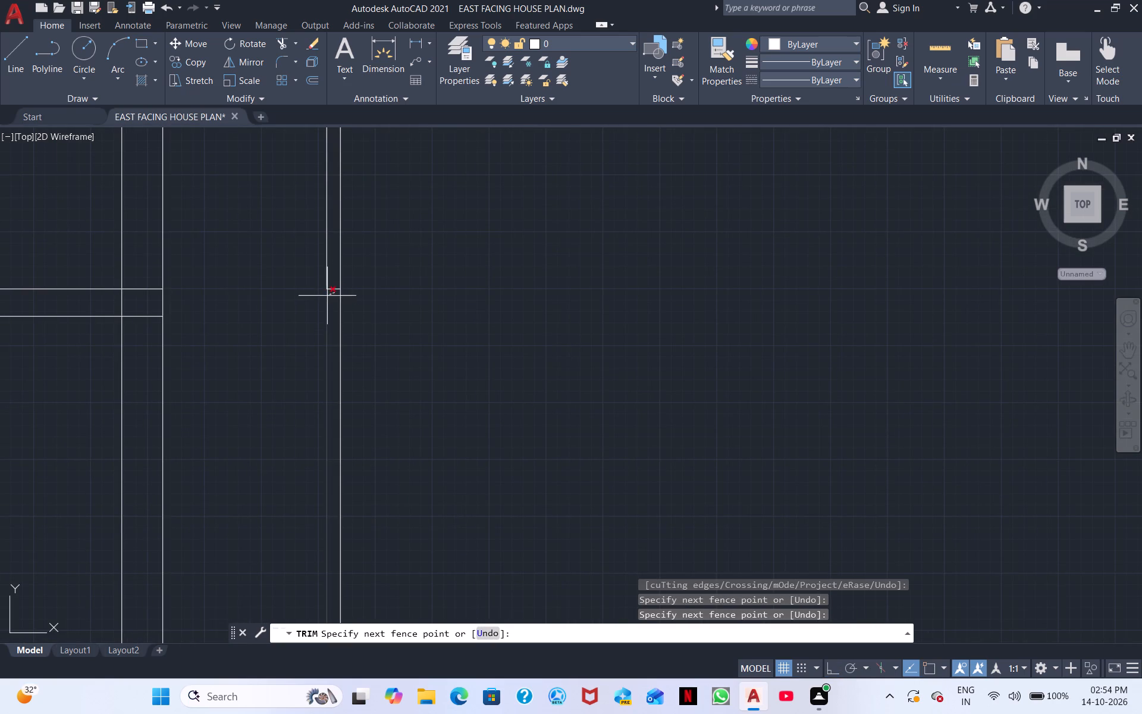
click(331, 283)
Trim the second and third interior horizontal wall pairs from the north across the east strip.
middle_drag(274, 273, 307, 569)
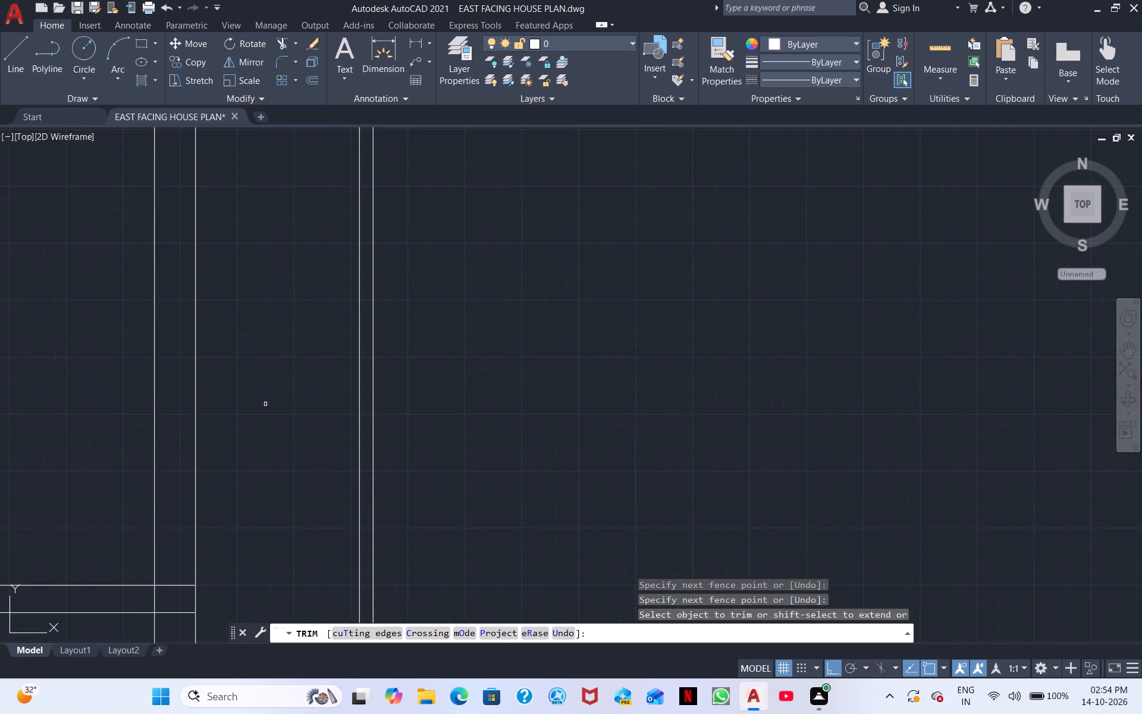
scroll(265, 404, down, 2)
middle_drag(266, 349, 265, 553)
drag(265, 535, 272, 463)
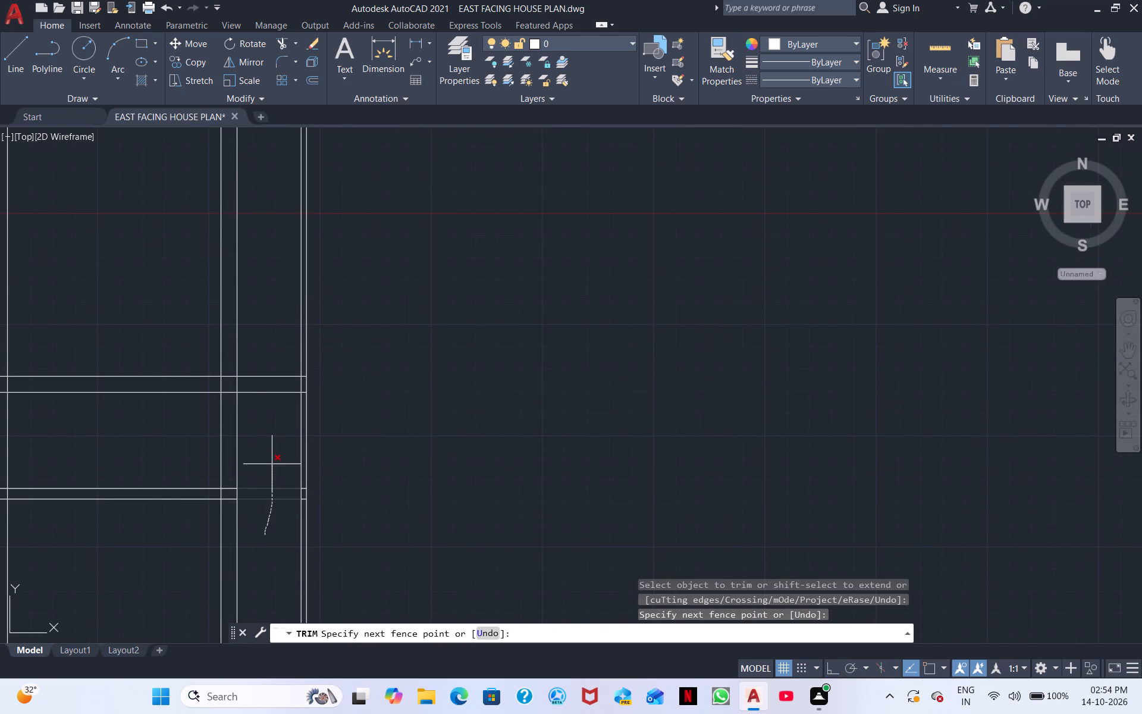
drag(272, 463, 258, 342)
Trim the easternmost vertical wall pair across the north strip and the northernmost horizontal pair across the east strip.
scroll(258, 342, down, 2)
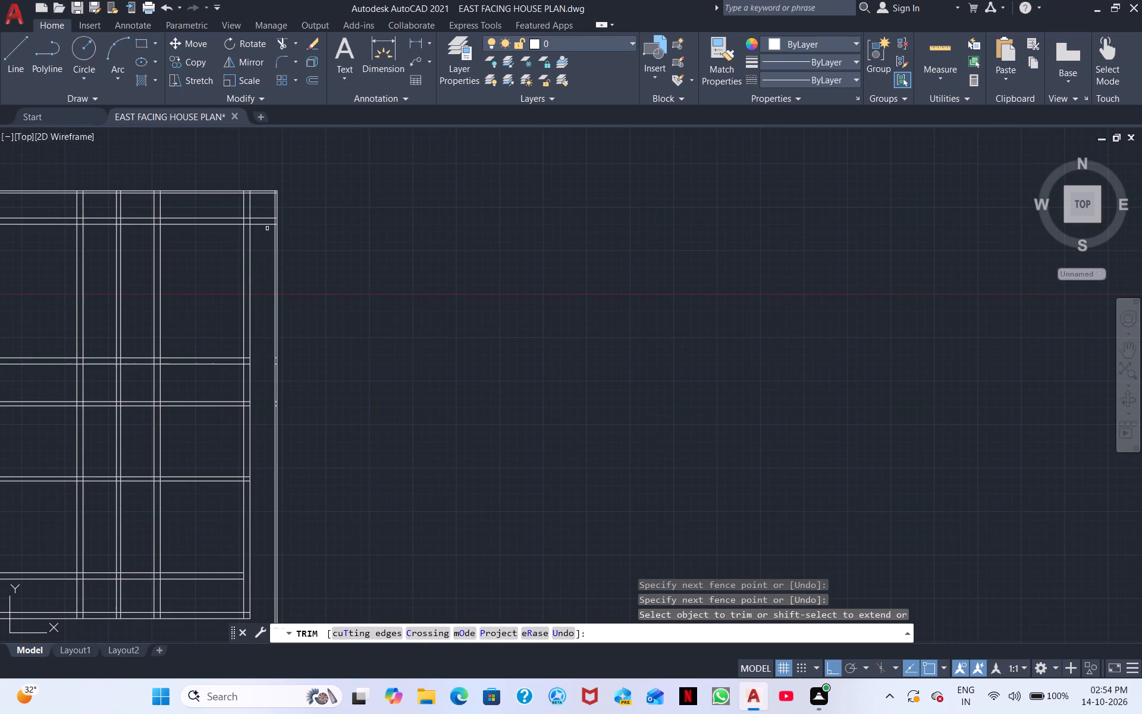
drag(214, 206, 217, 206)
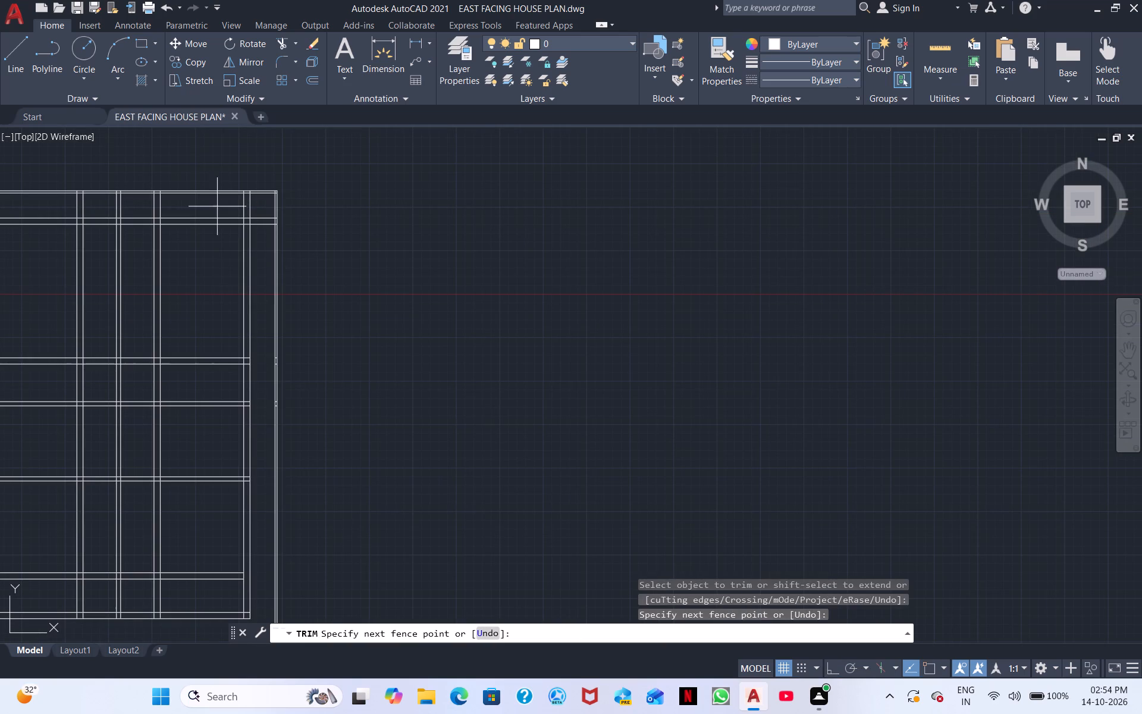
drag(217, 206, 237, 206)
click(239, 206)
drag(264, 219, 267, 233)
drag(268, 233, 272, 204)
Trim the leftover segments of the three northernmost horizontal wall pairs inside the thin east wall.
scroll(267, 409, up, 3)
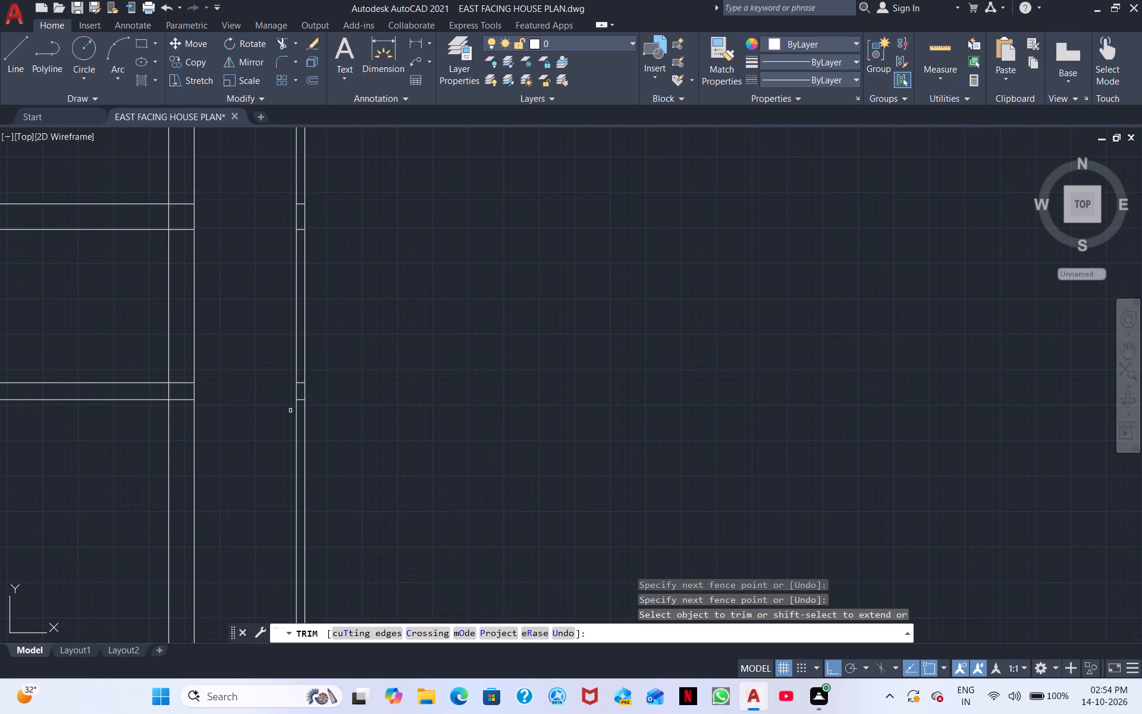
scroll(247, 399, up, 2)
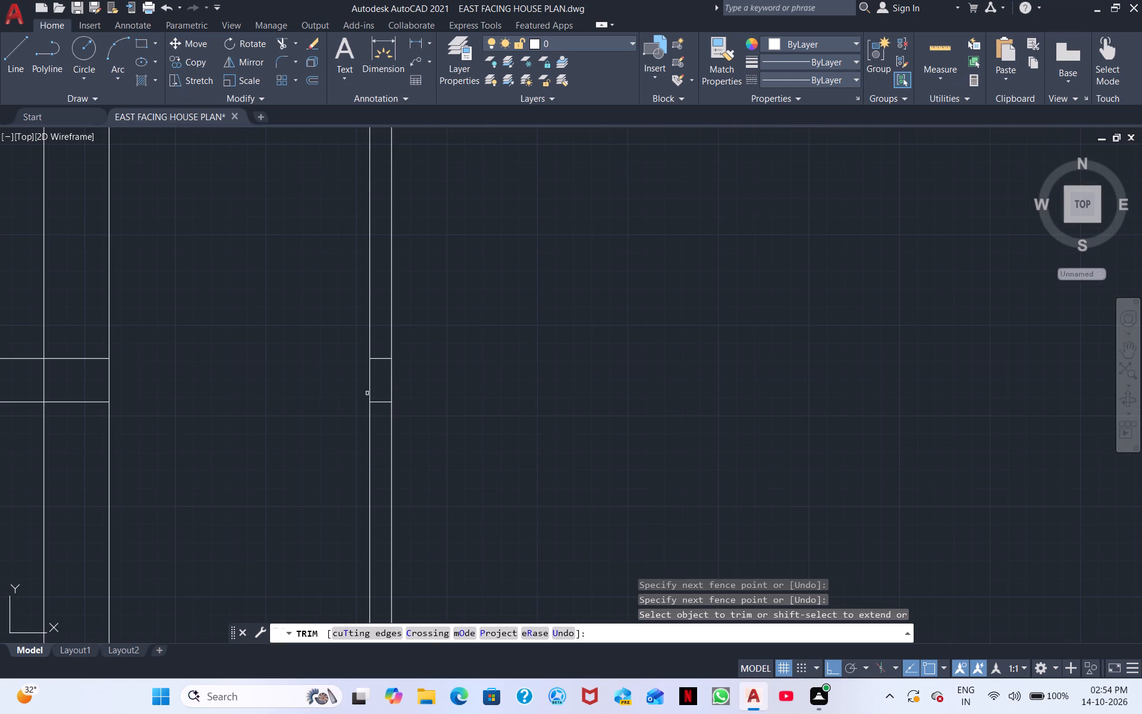
click(381, 401)
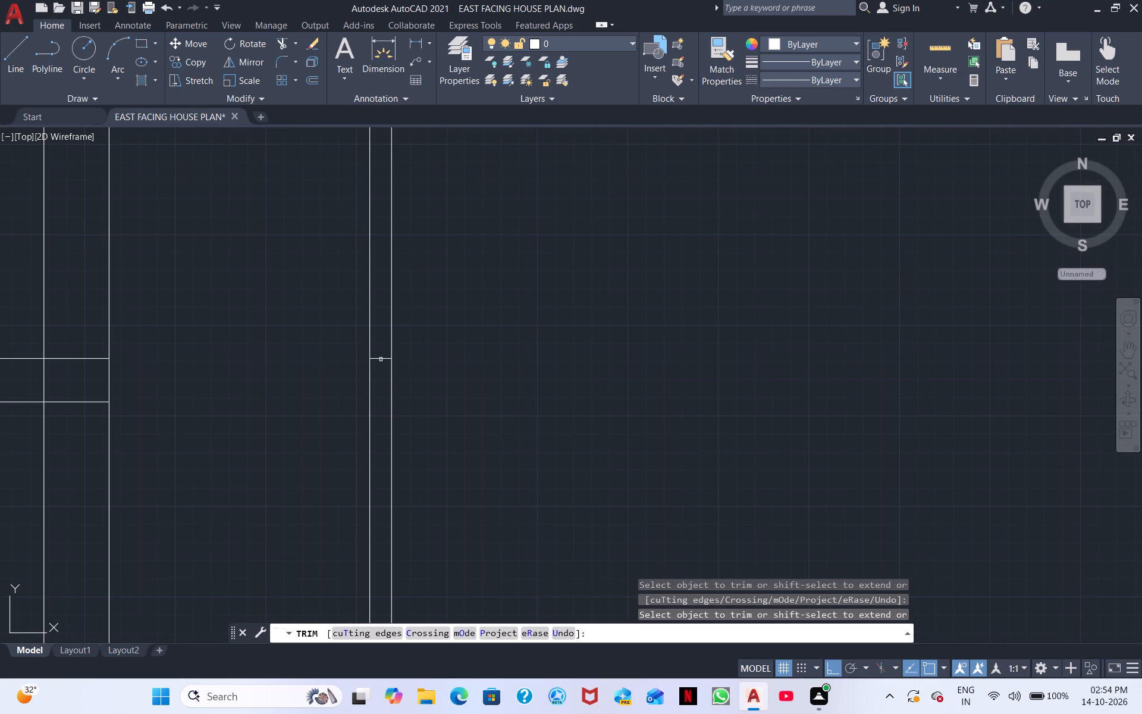
click(381, 359)
scroll(308, 344, down, 2)
middle_drag(288, 321, 122, 501)
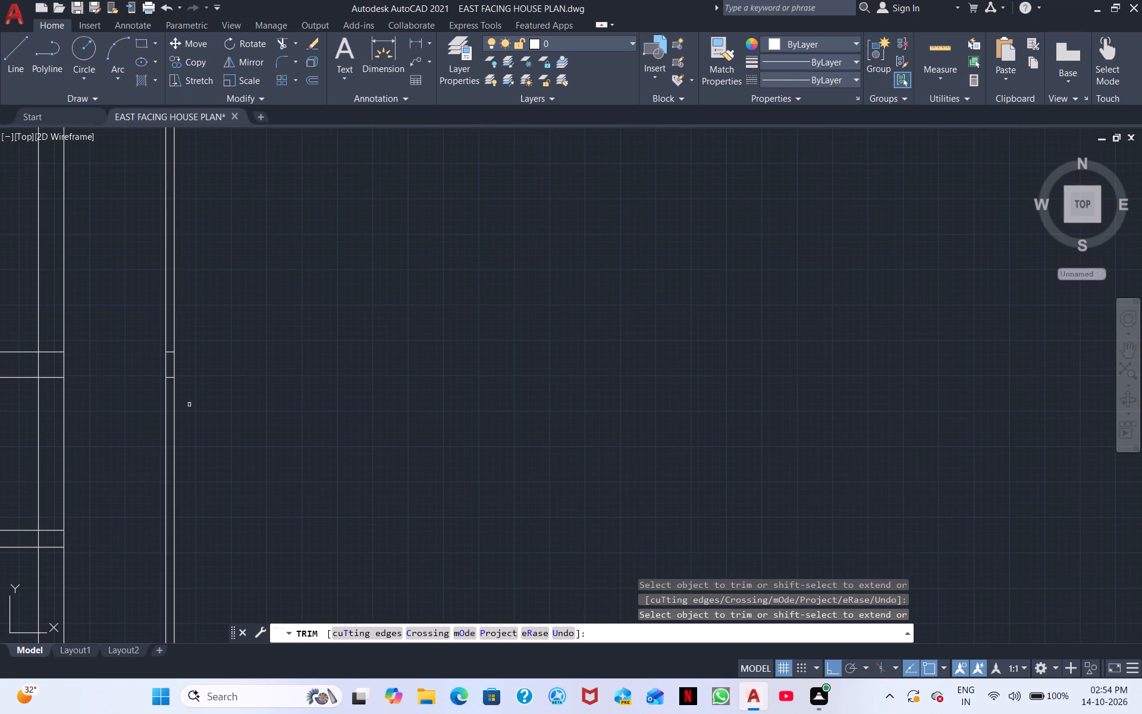
click(172, 378)
click(171, 353)
middle_drag(152, 305, 130, 697)
middle_drag(53, 291, 303, 577)
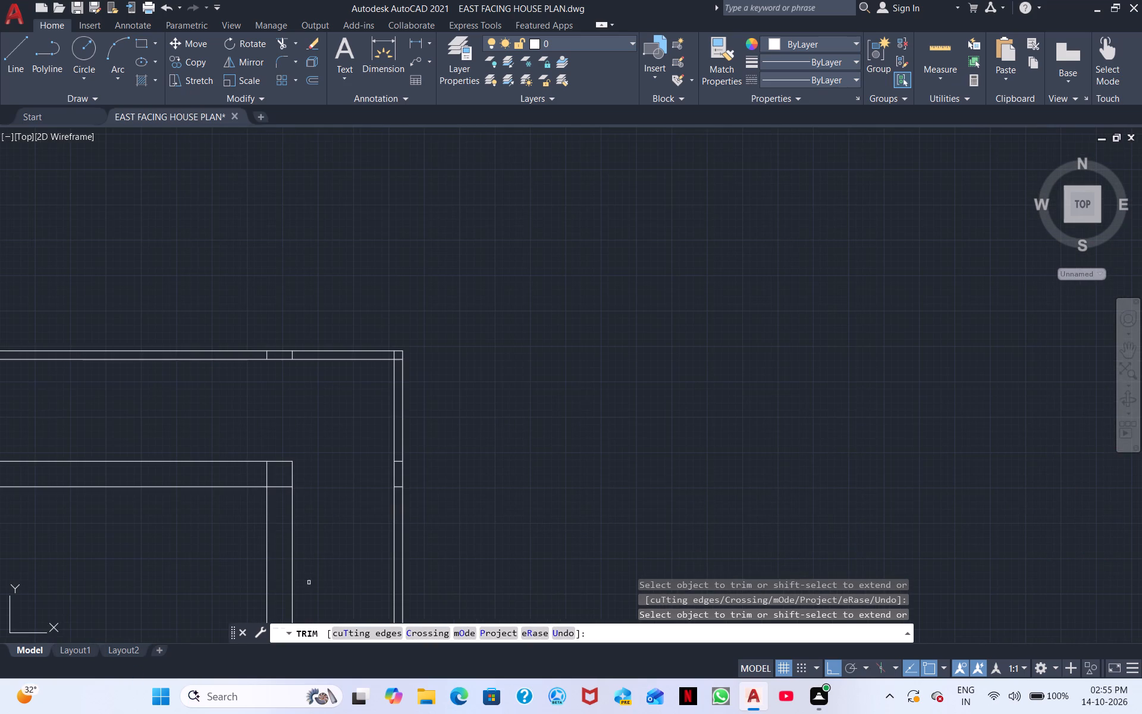
click(399, 489)
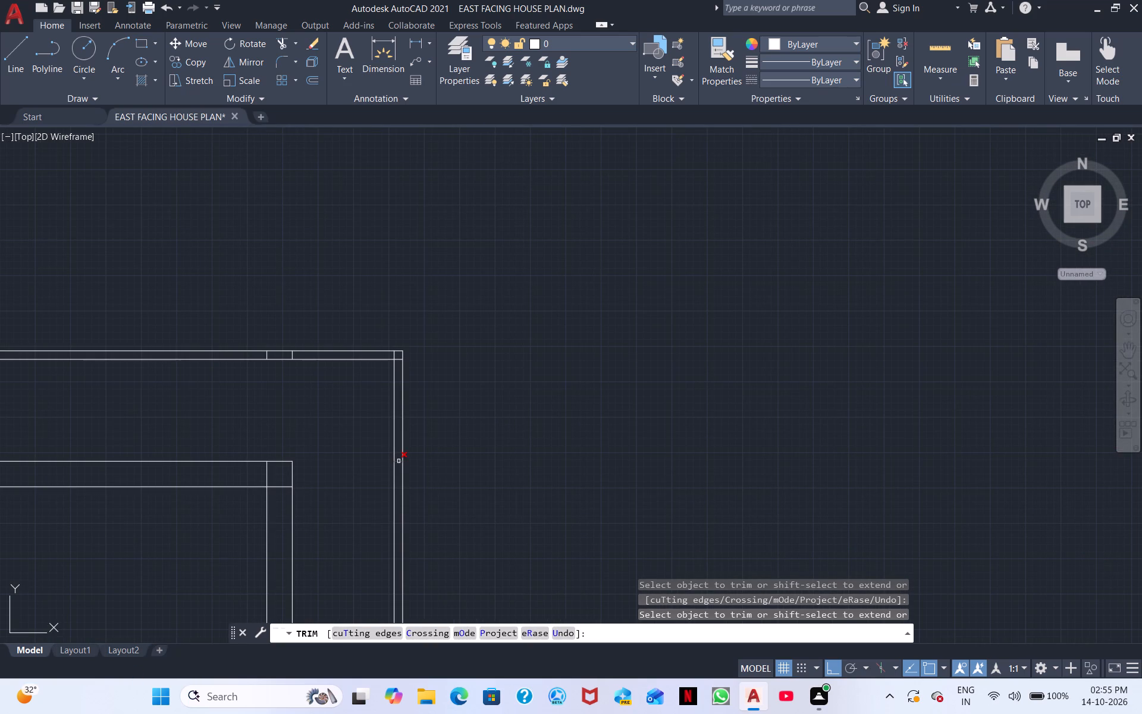
click(399, 461)
Trim the overlapping inner lines at the northeast corner of the thin outer wall.
scroll(356, 419, up, 2)
middle_drag(356, 419, 281, 574)
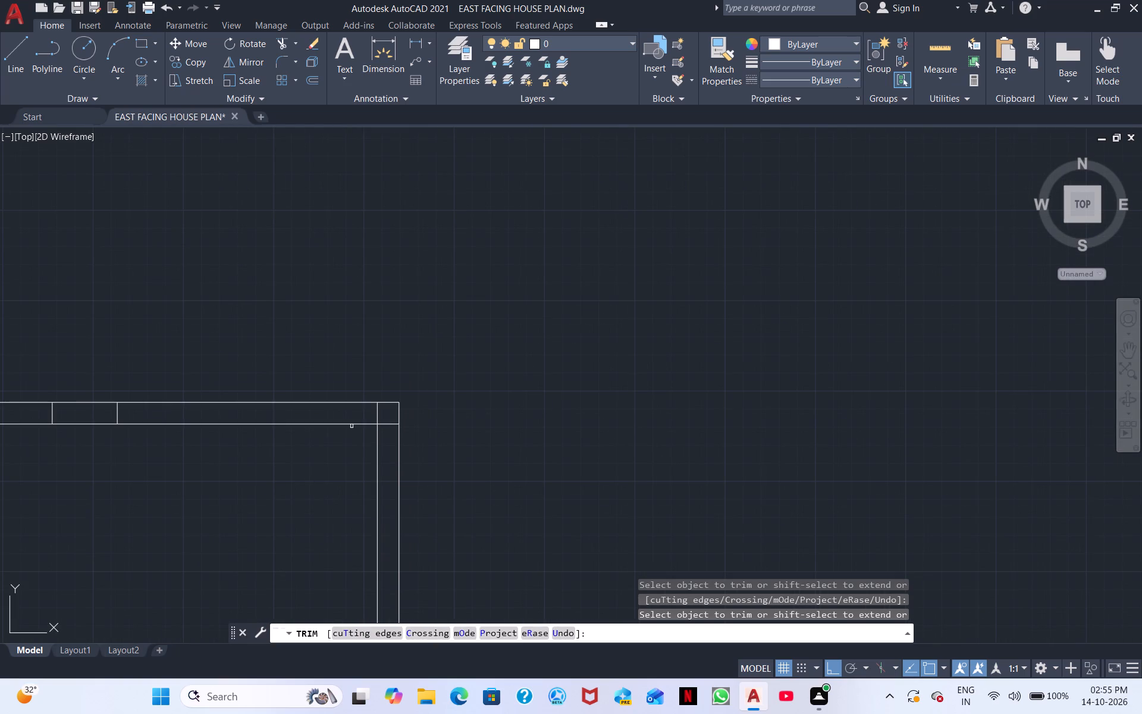
click(379, 413)
click(385, 425)
Trim the two leftover segments of the easternmost vertical wall pair inside the thin north wall.
middle_drag(173, 481, 406, 487)
click(350, 418)
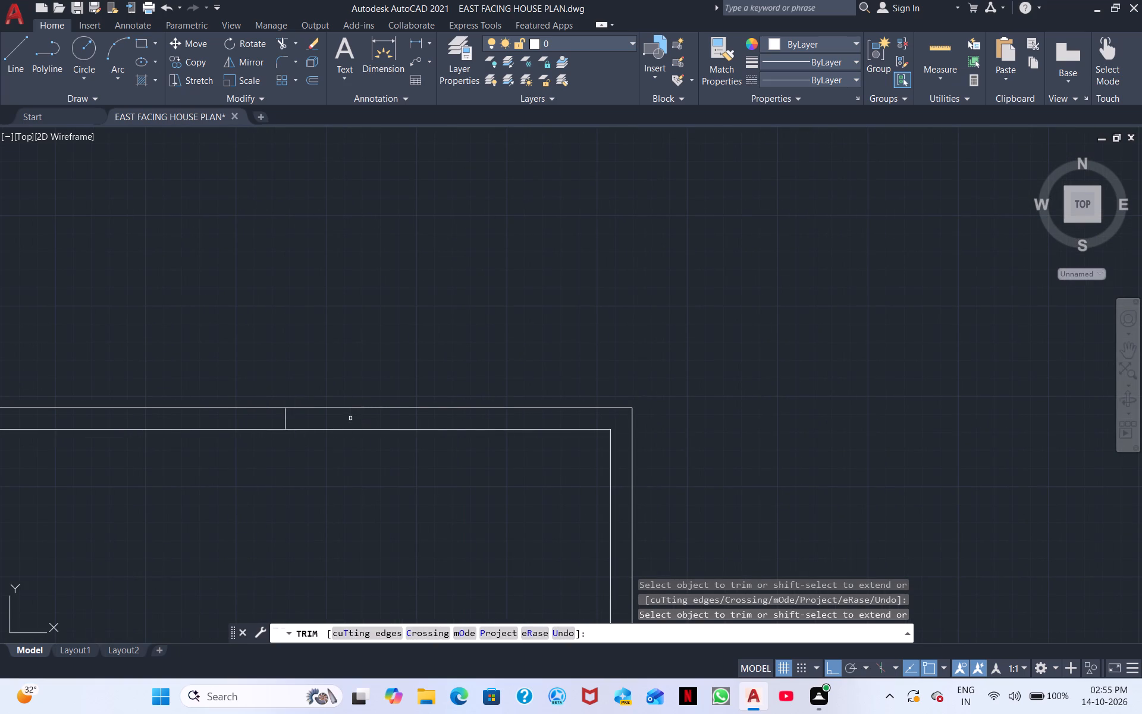
click(283, 414)
Trim the three middle vertical wall pairs across the north strip between the thin outer wall and the house.
scroll(140, 447, down, 2)
middle_drag(14, 470, 407, 472)
click(329, 494)
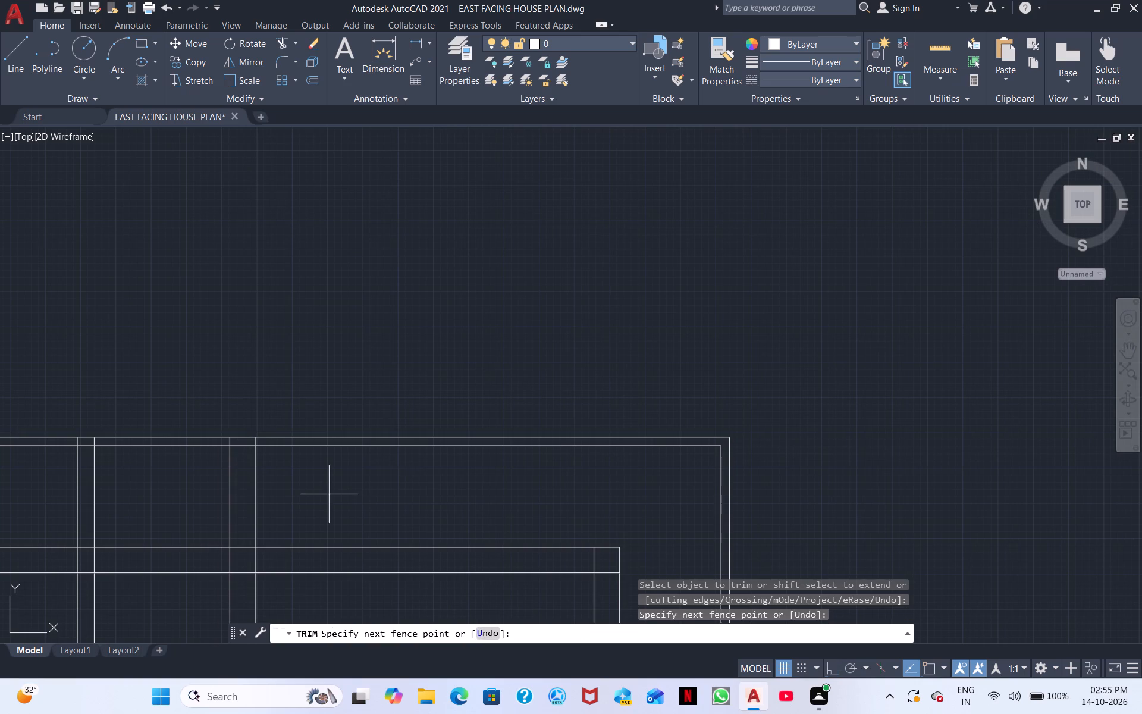
click(18, 479)
middle_drag(44, 480, 507, 481)
drag(463, 505, 445, 511)
drag(137, 468, 464, 498)
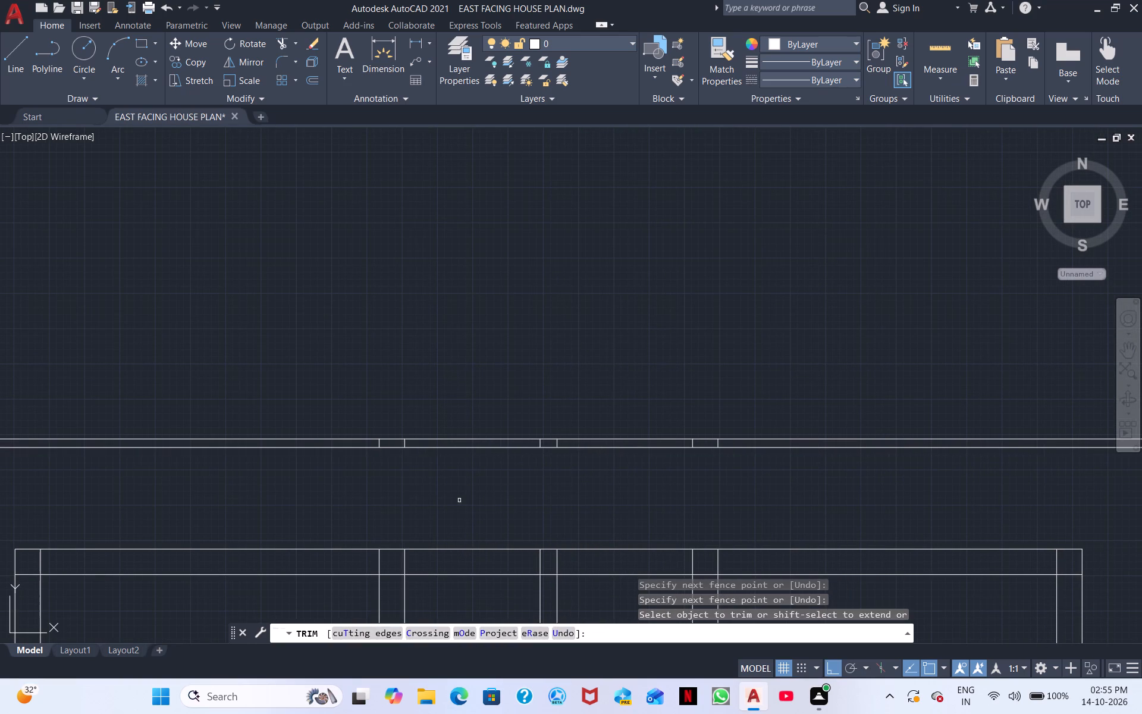
Trim the leftover segments of the three middle vertical wall pairs inside the thin north wall.
scroll(450, 500, down, 1)
scroll(380, 528, up, 2)
scroll(416, 419, up, 2)
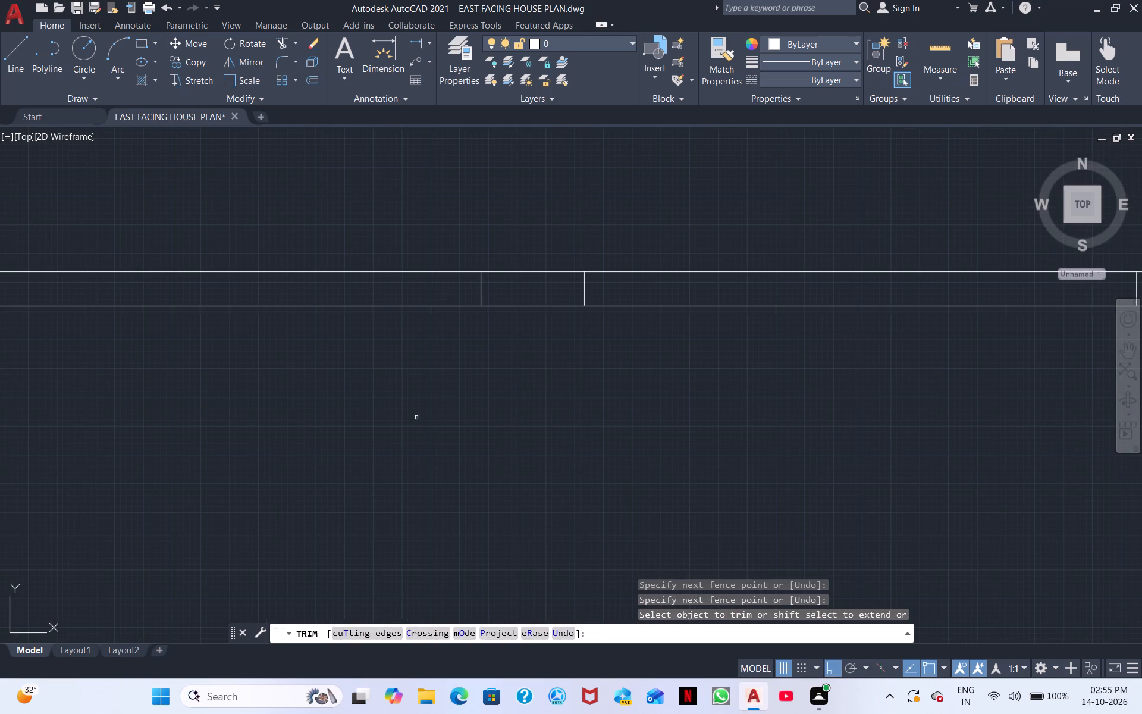
click(482, 290)
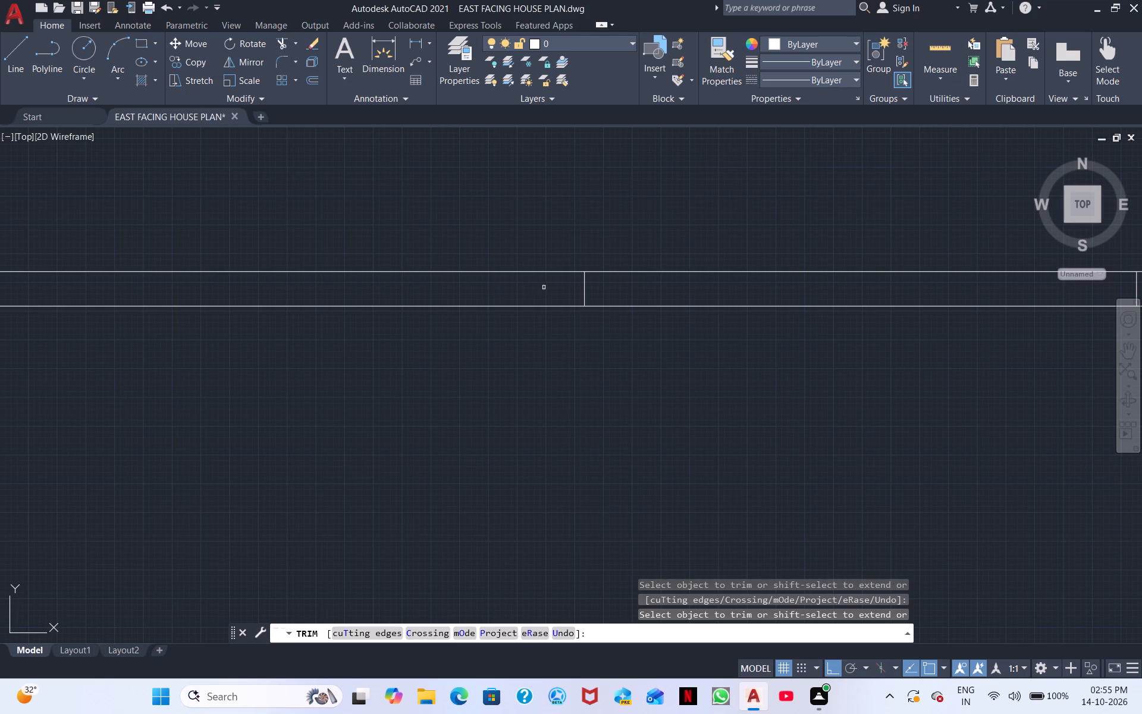
click(585, 293)
scroll(548, 364, down, 2)
middle_drag(538, 374, 4, 327)
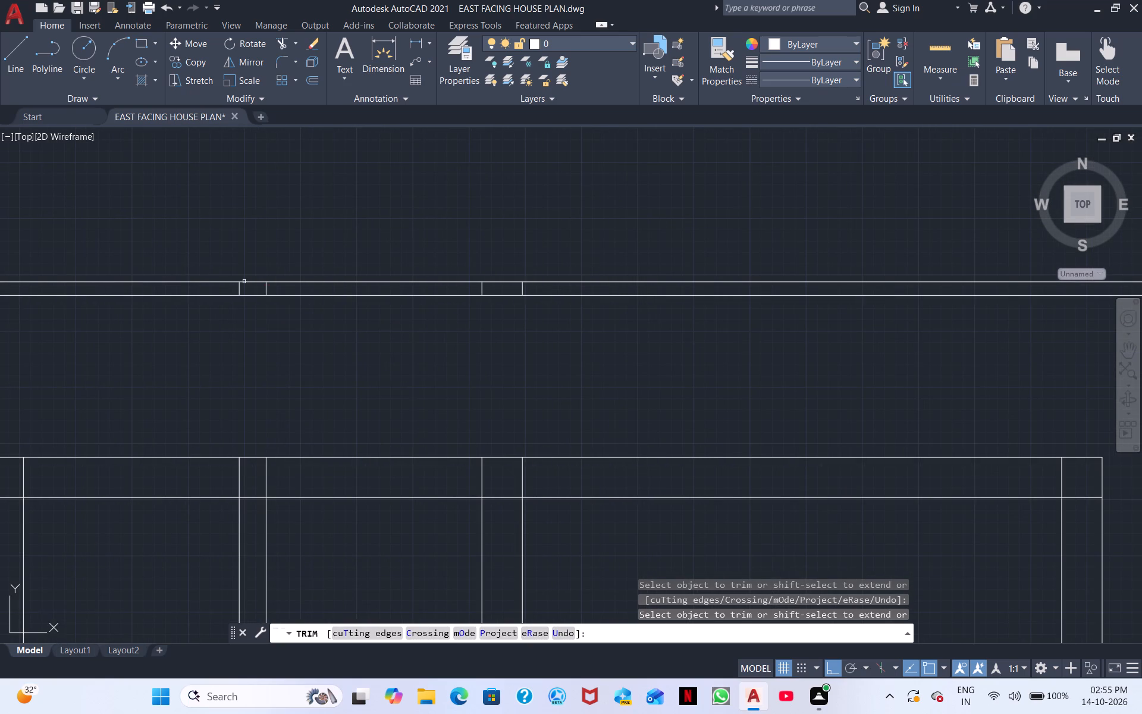
click(239, 286)
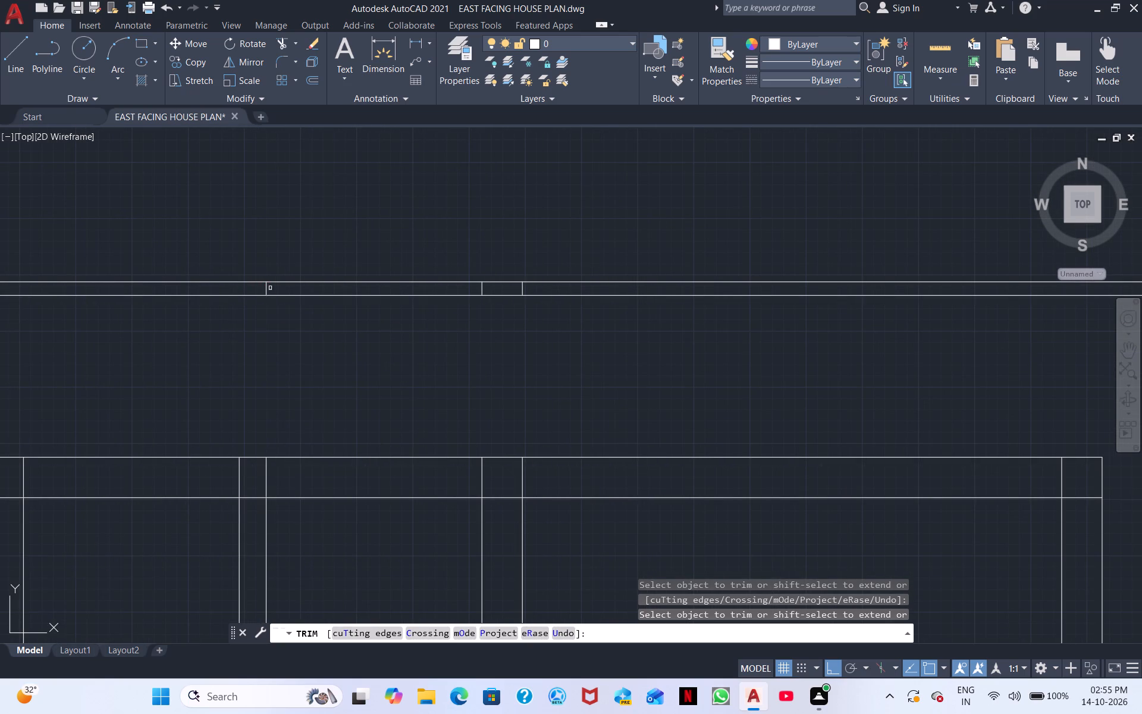
click(268, 286)
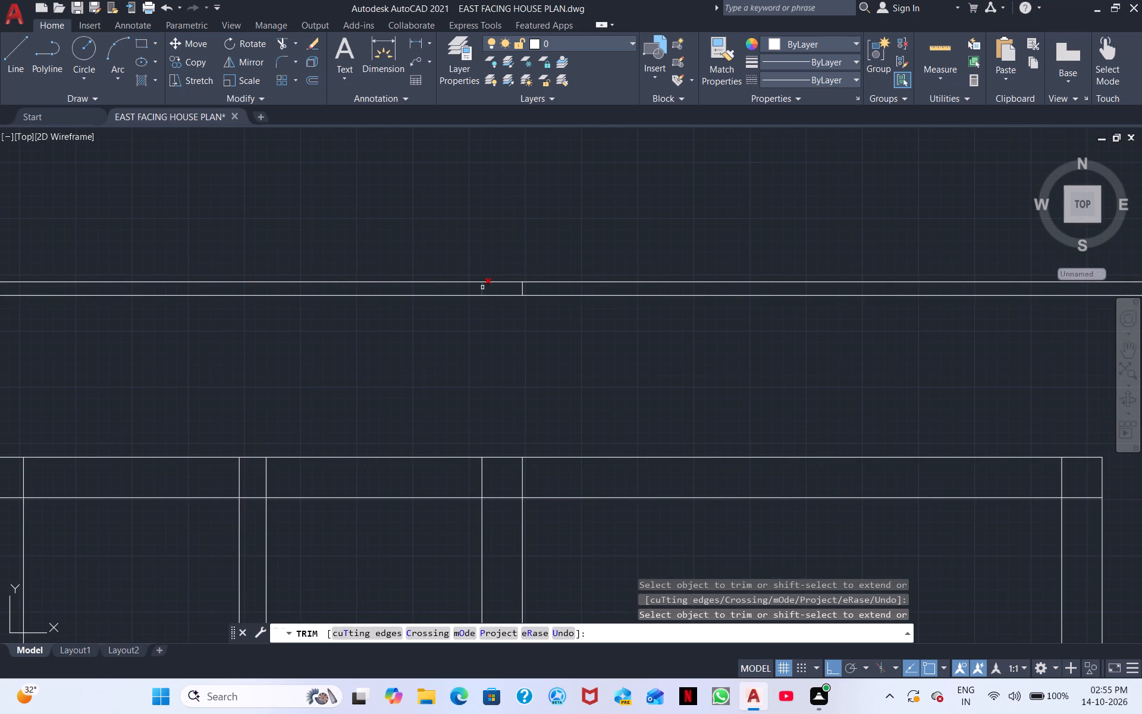
click(482, 287)
click(522, 291)
Trim the third and fourth vertical wall pairs from the west between the second, third and fourth horizontal pairs from the north.
scroll(503, 325, down, 3)
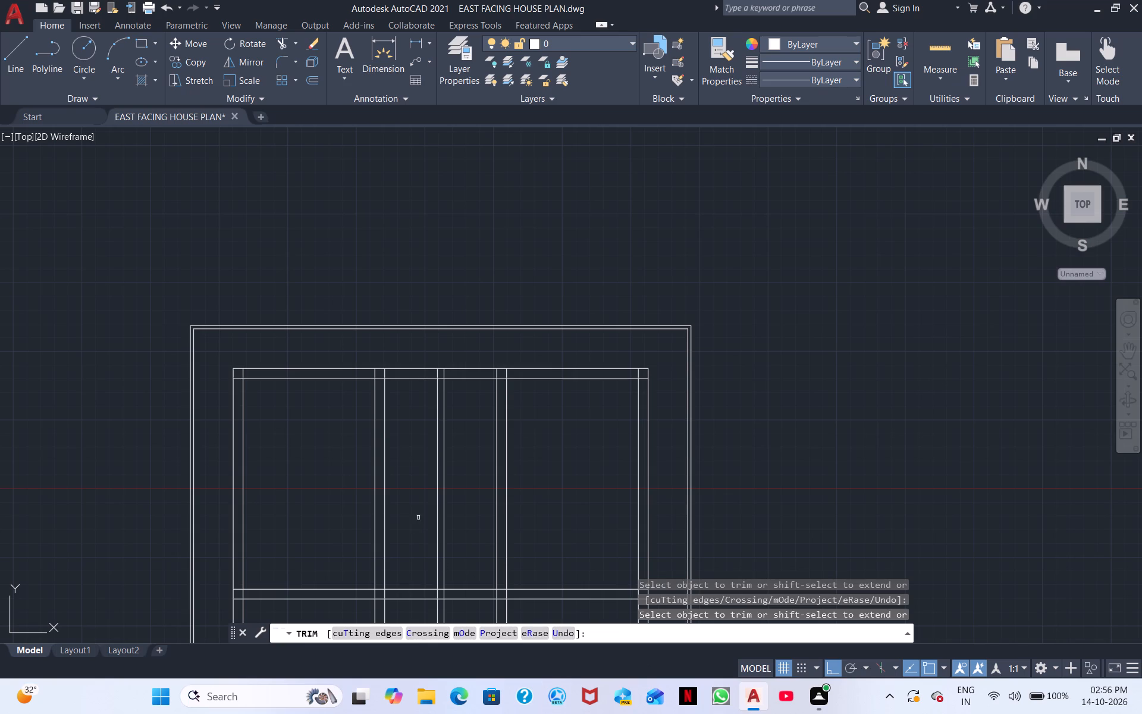
middle_drag(419, 510, 475, 286)
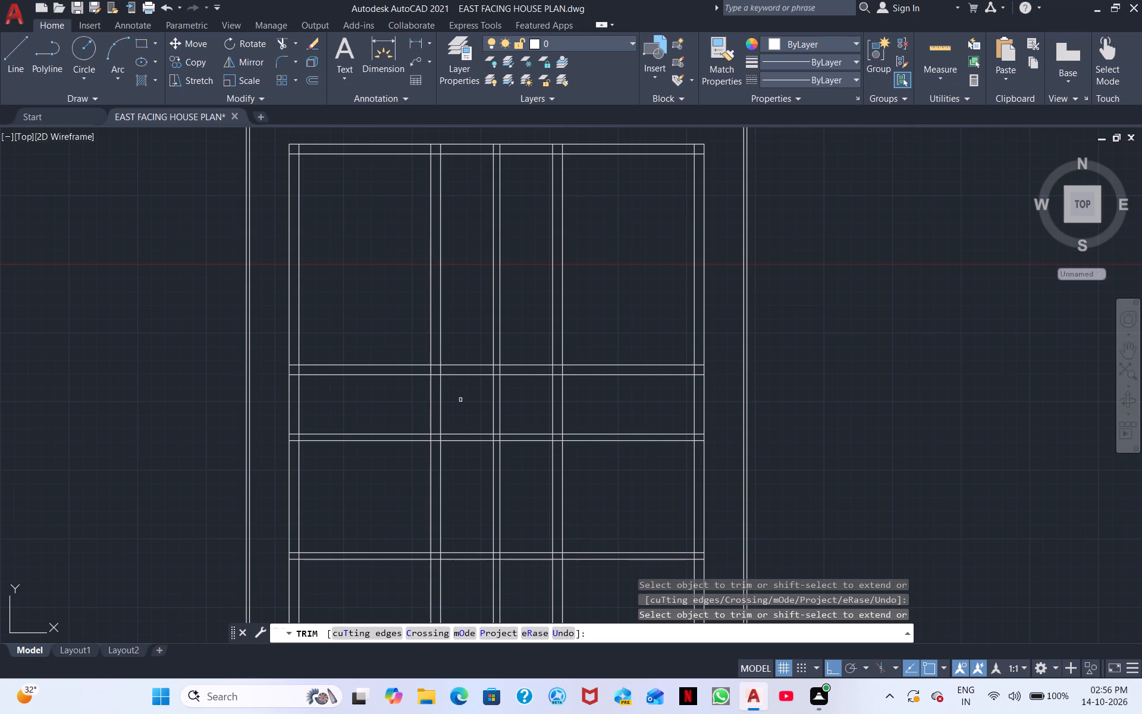
drag(470, 402, 553, 395)
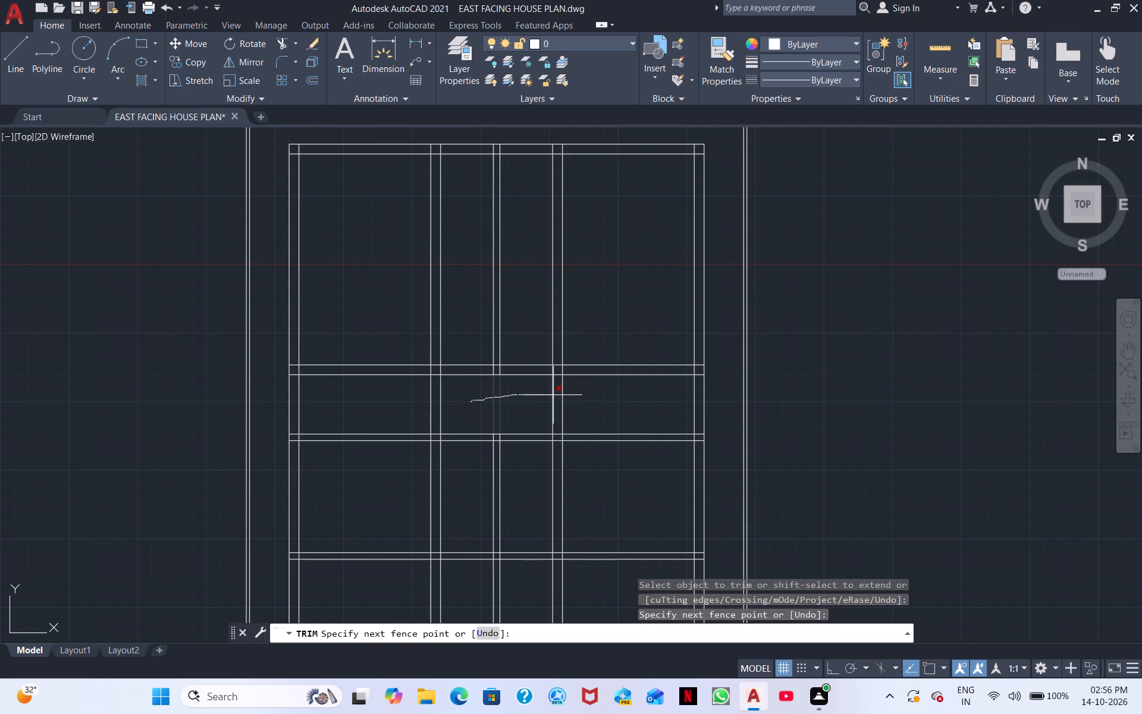
drag(553, 395, 599, 393)
middle_drag(589, 399, 558, 296)
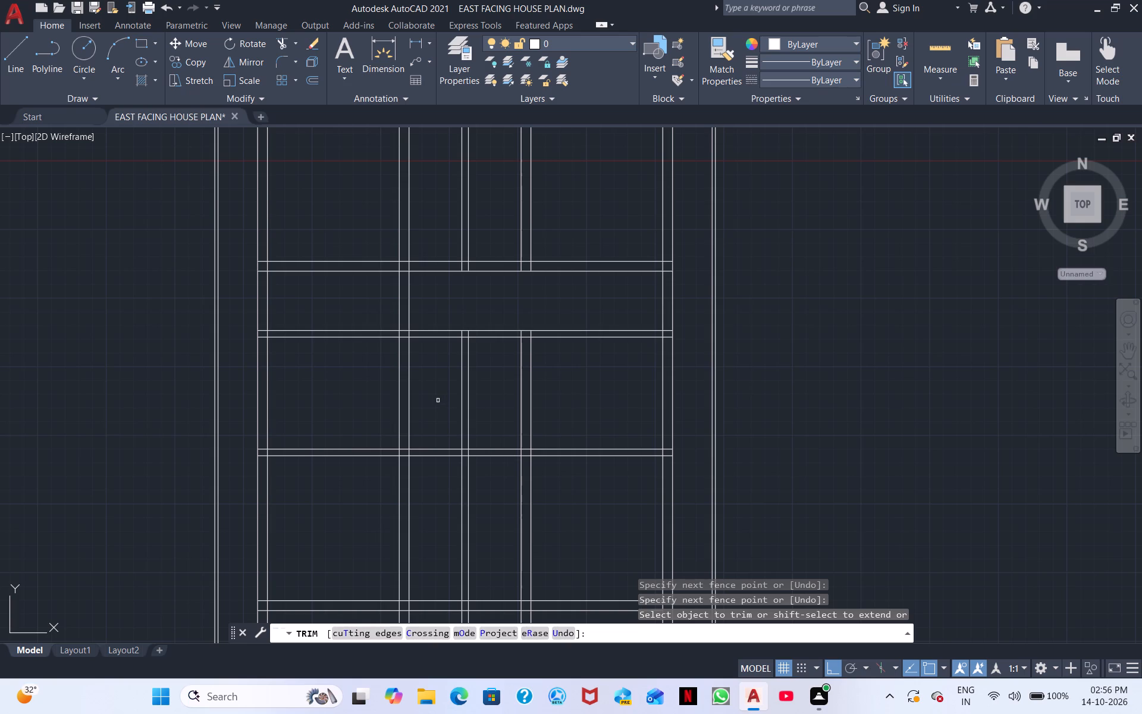
drag(438, 400, 532, 397)
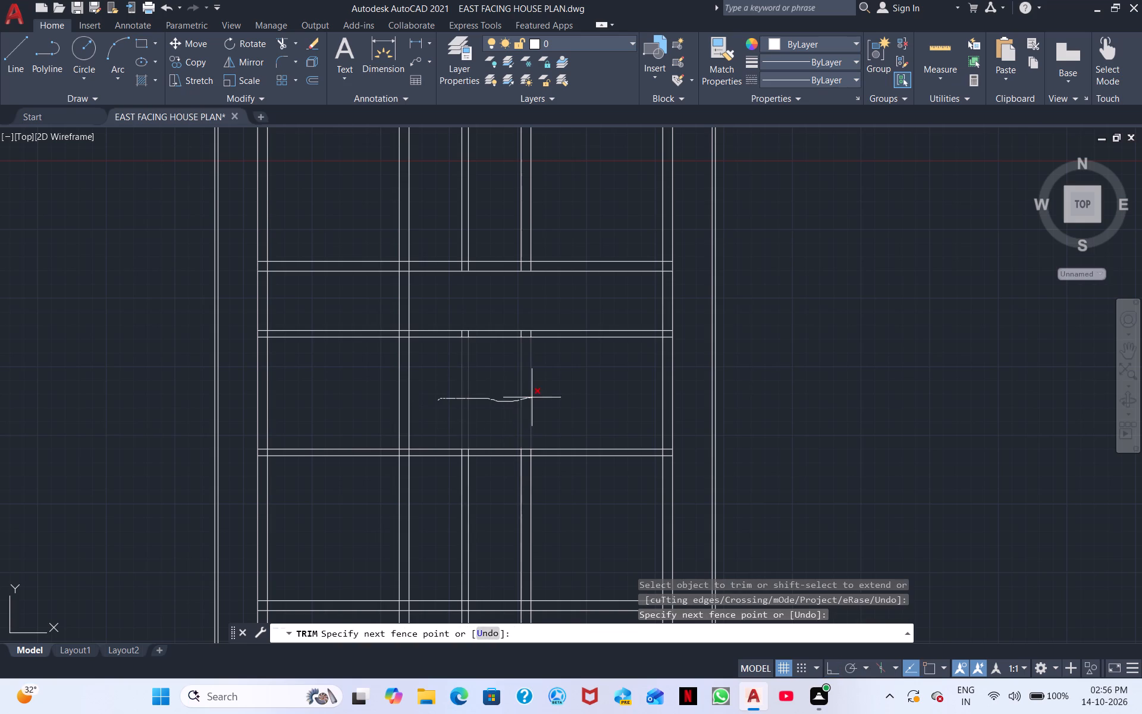
drag(532, 397, 555, 396)
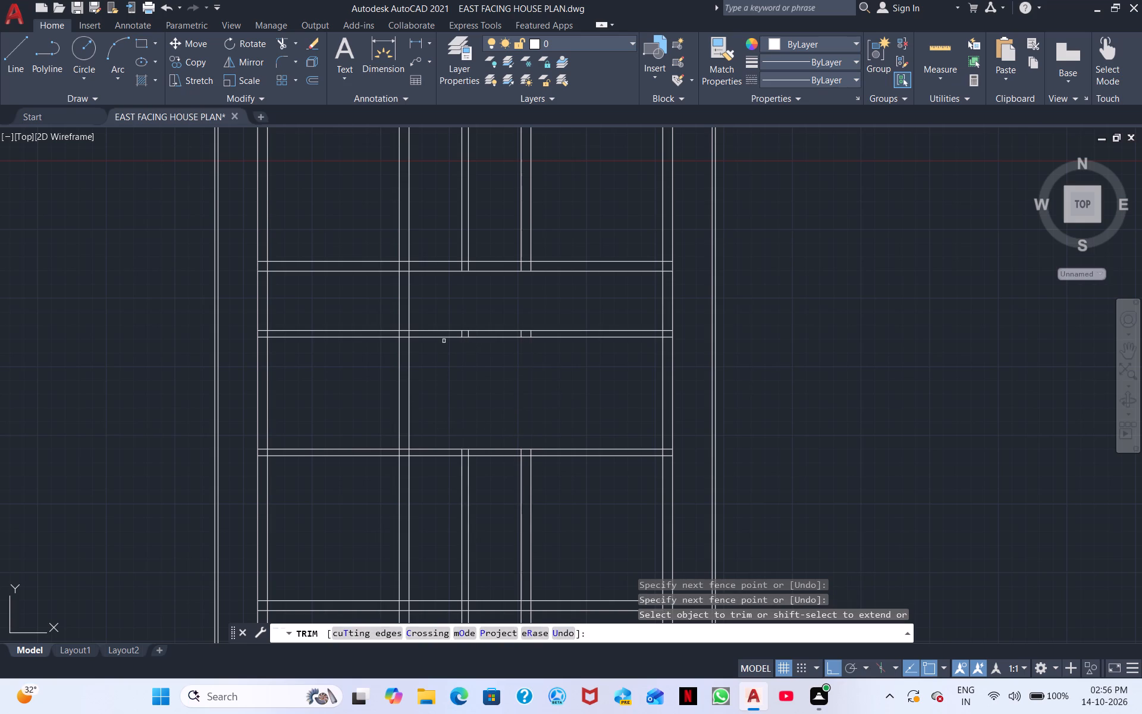
Trim the third horizontal wall pair from the north between the second and easternmost vertical pairs, removing the leftover crossing segments.
scroll(443, 342, up, 3)
click(514, 308)
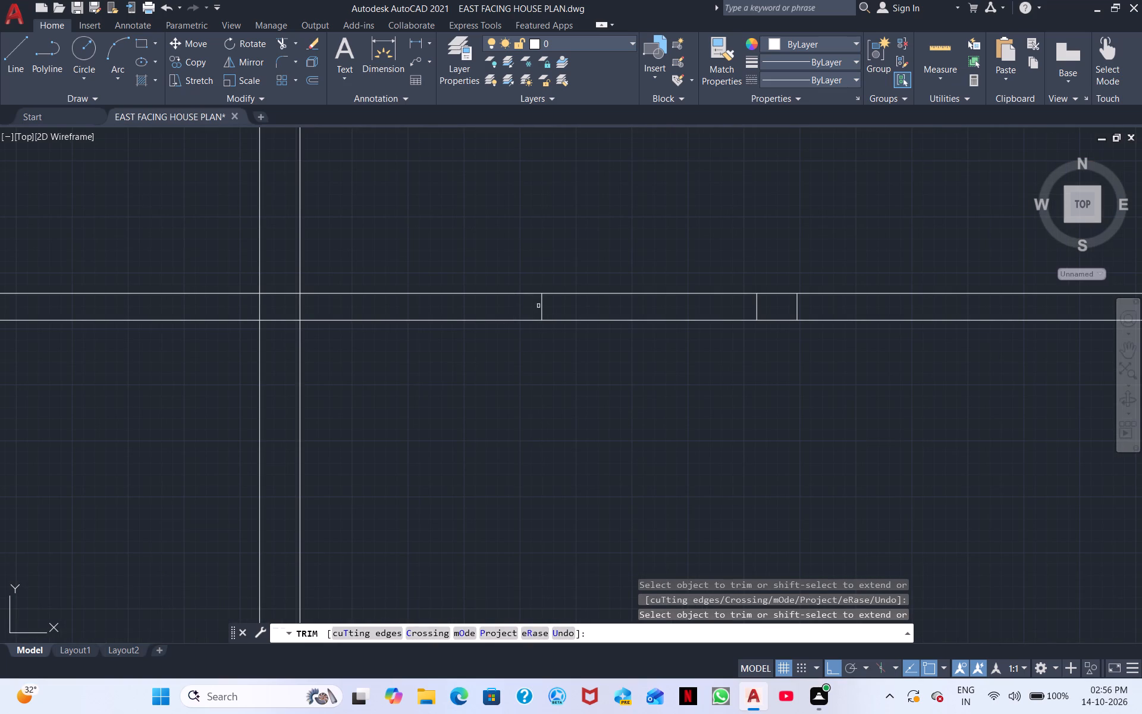
click(542, 305)
scroll(531, 367, down, 2)
drag(539, 417, 566, 366)
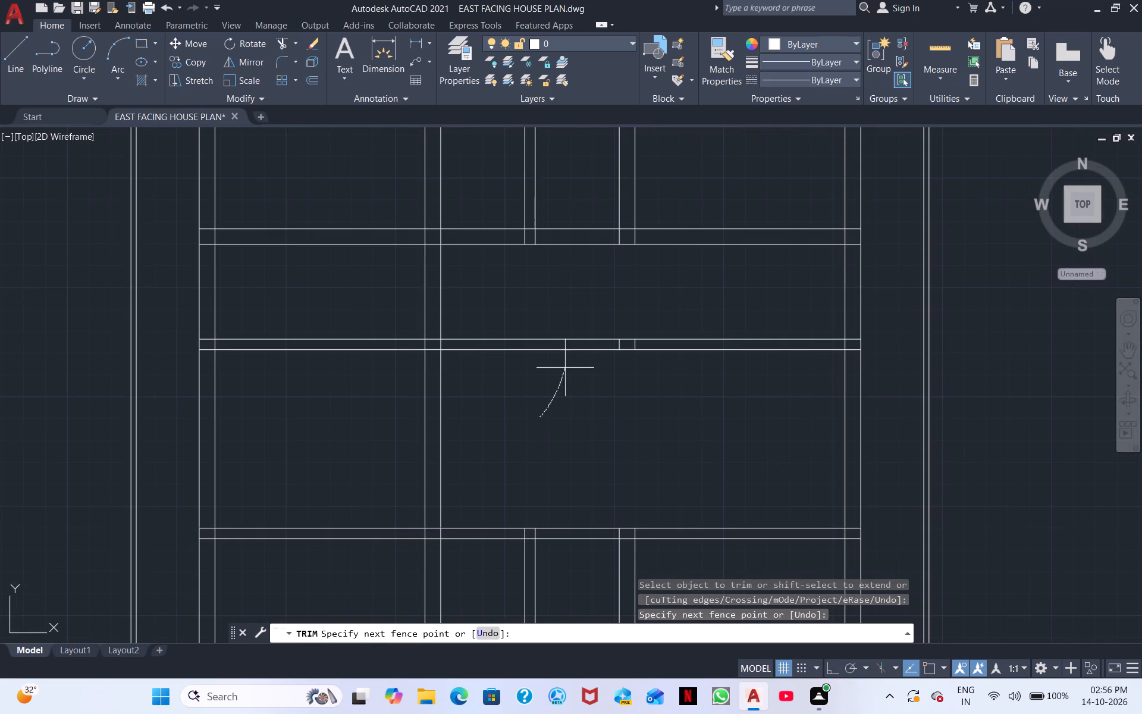
drag(566, 366, 570, 302)
drag(668, 402, 641, 323)
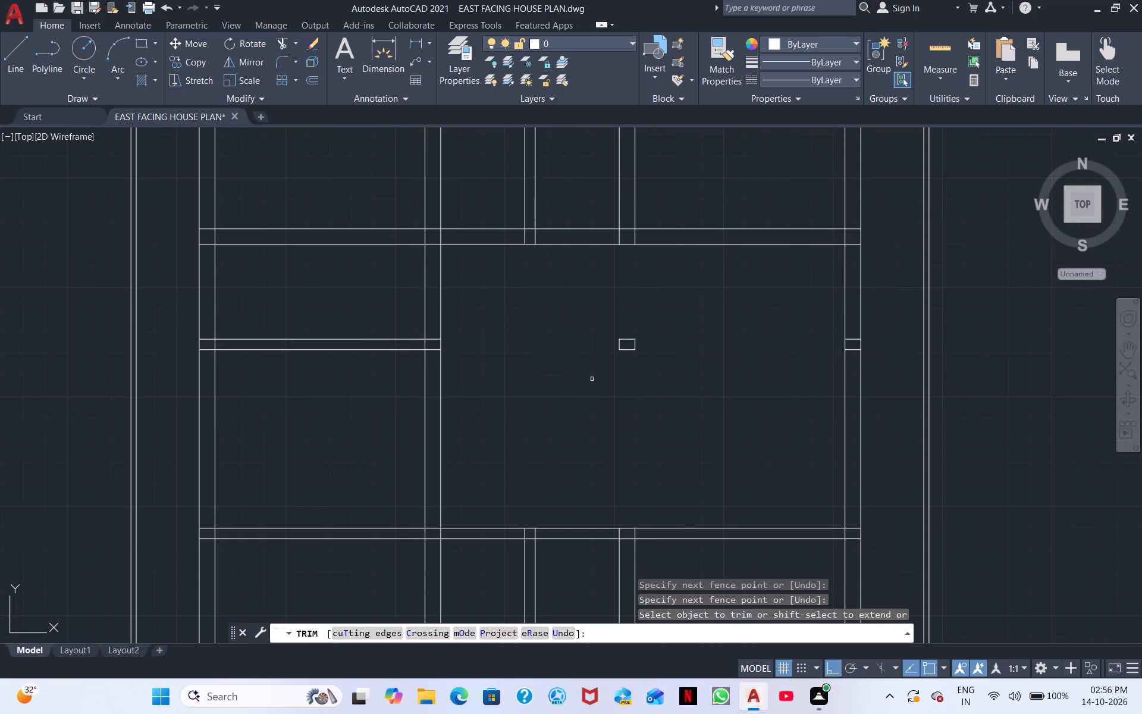
drag(631, 345, 617, 346)
drag(634, 334, 632, 359)
drag(635, 343, 648, 347)
Trim the two leftover segments of the third horizontal wall pair from the north inside the easternmost vertical pair.
middle_drag(638, 362, 632, 367)
scroll(637, 363, down, 2)
middle_drag(651, 369, 522, 352)
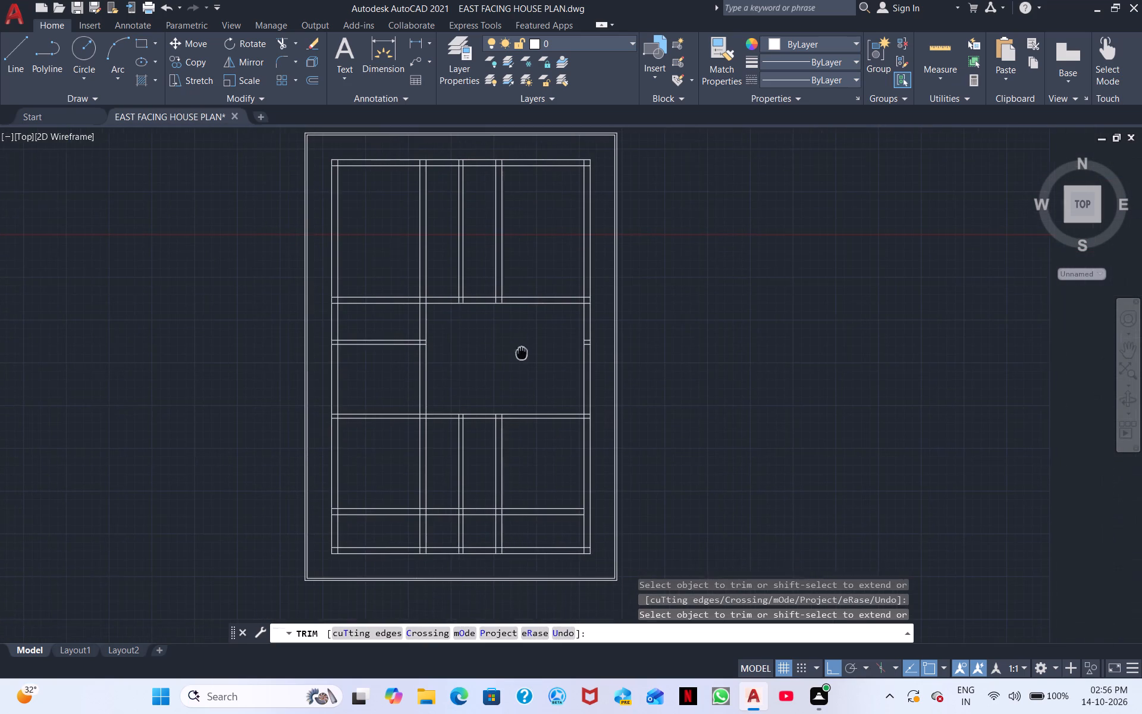
middle_drag(522, 352, 520, 353)
scroll(510, 362, up, 1)
scroll(591, 358, up, 1)
middle_drag(578, 354, 372, 328)
scroll(425, 320, up, 2)
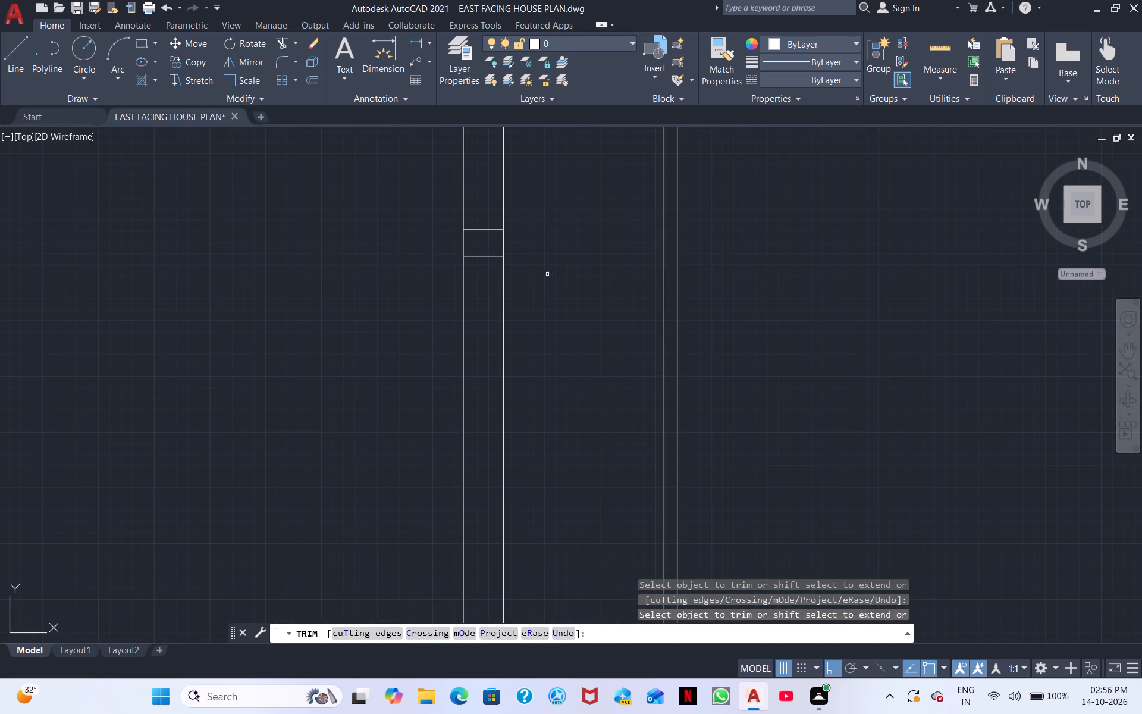
click(490, 255)
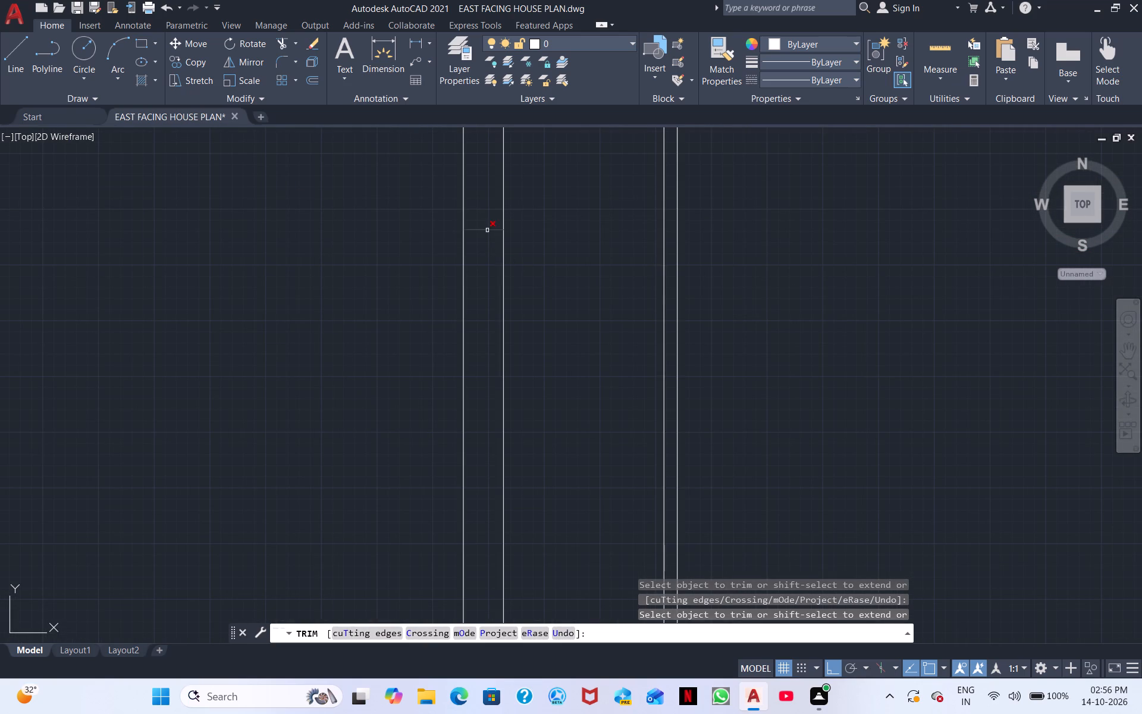
click(487, 230)
scroll(457, 296, down, 2)
middle_drag(306, 330, 492, 328)
scroll(494, 328, down, 1)
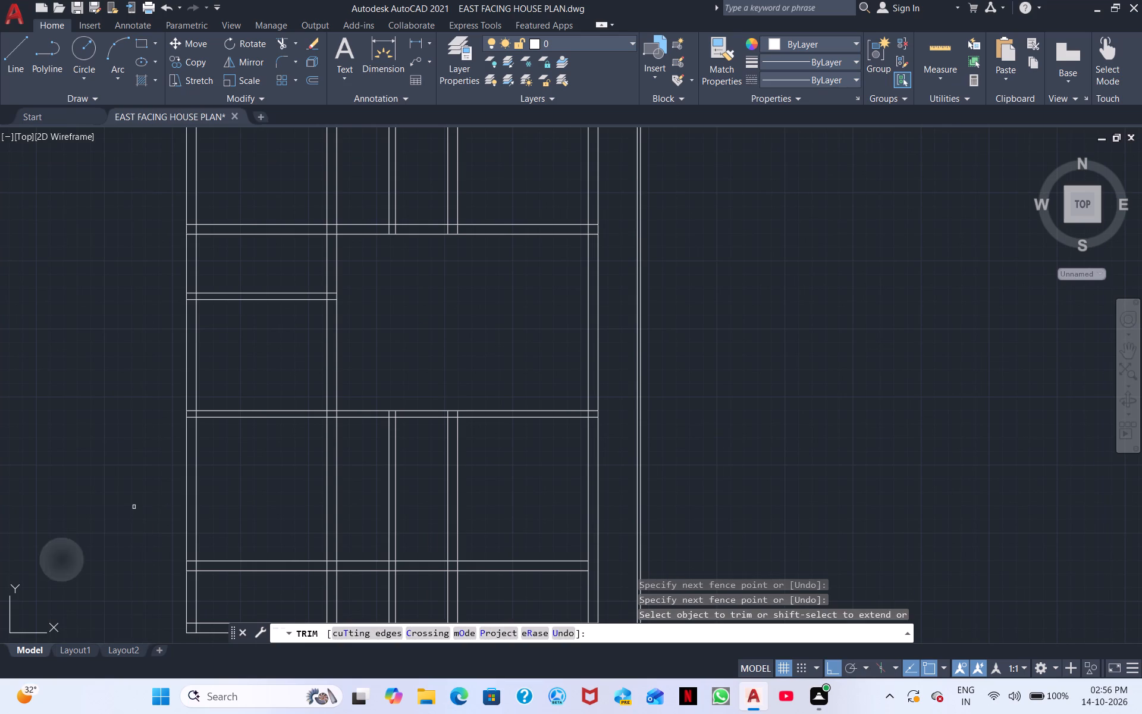
key(ctrl+z)
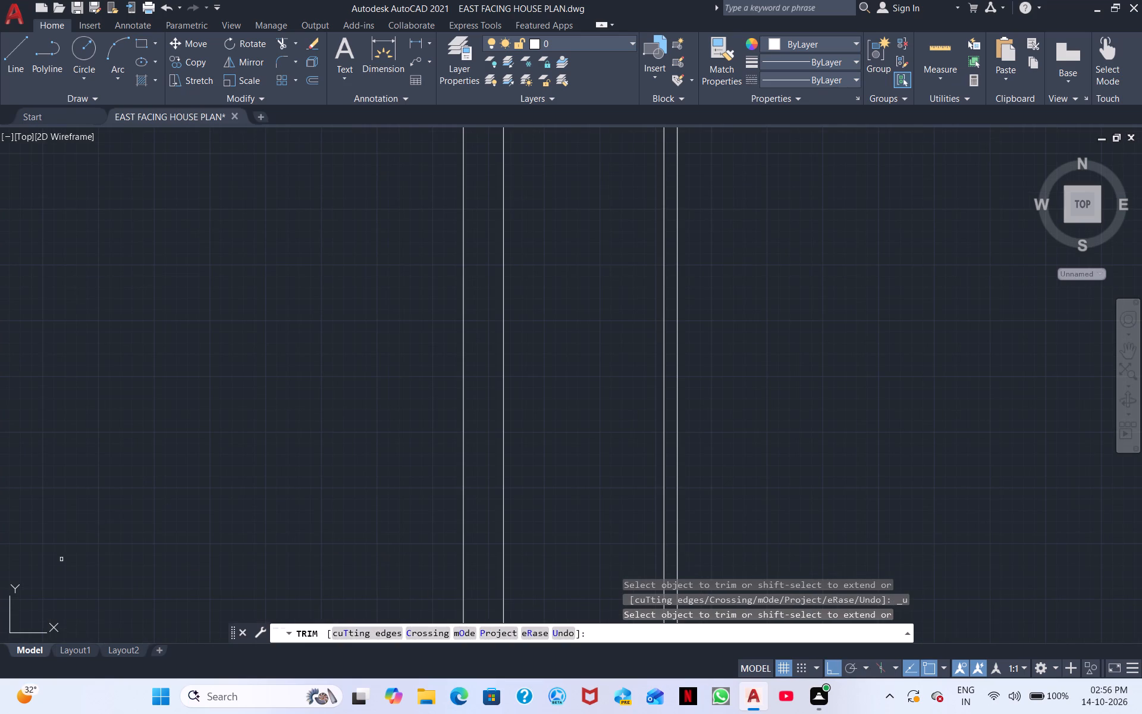
scroll(83, 687, down, 2)
scroll(597, 224, down, 3)
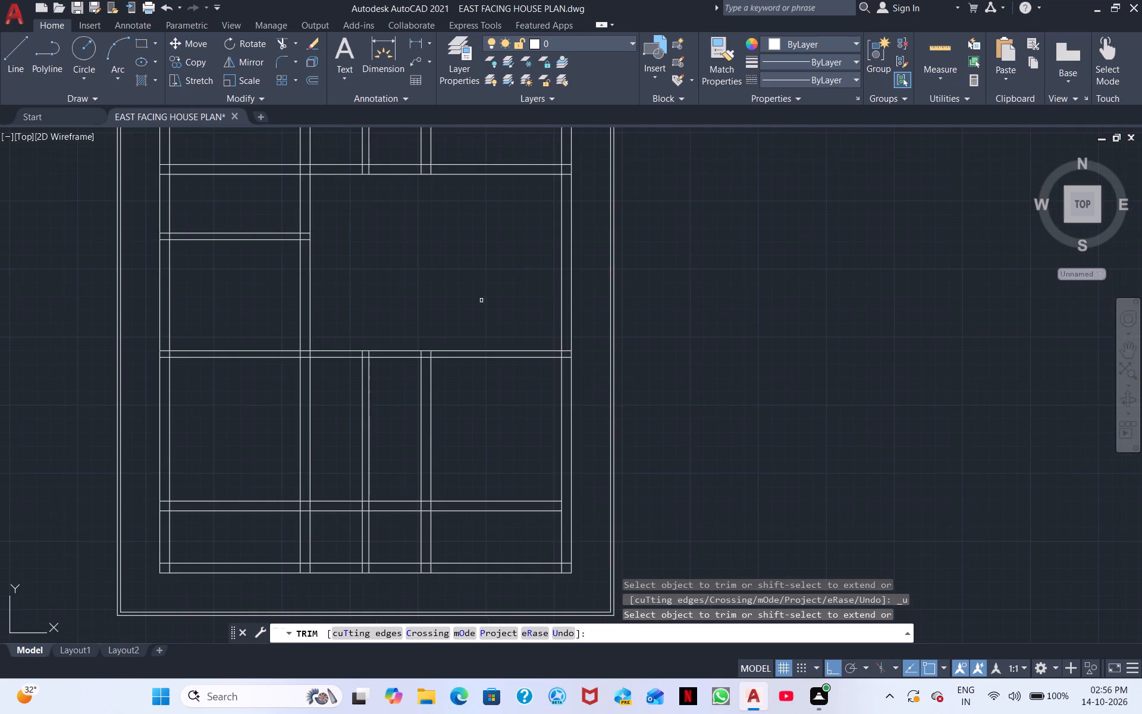
scroll(481, 300, down, 1)
key(Escape)
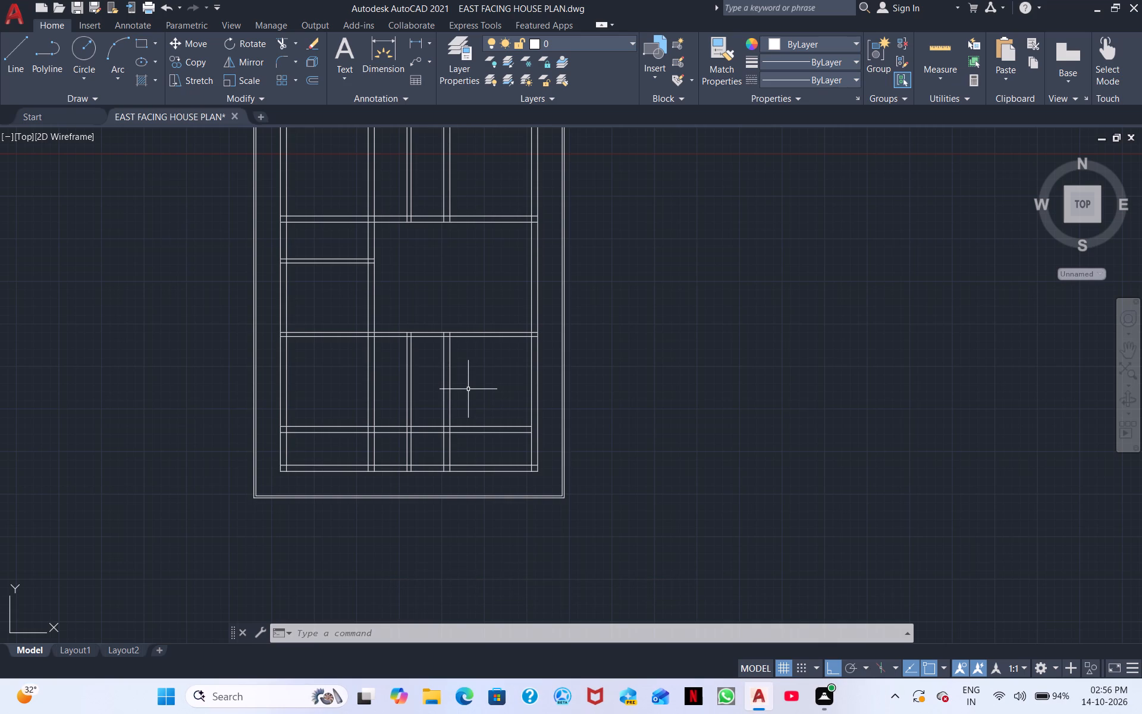
Trim the crossing lines where the fourth horizontal wall pair from the north meets the fourth and easternmost vertical pairs, opening the southeast room's northern wall junctions.
scroll(446, 392, up, 2)
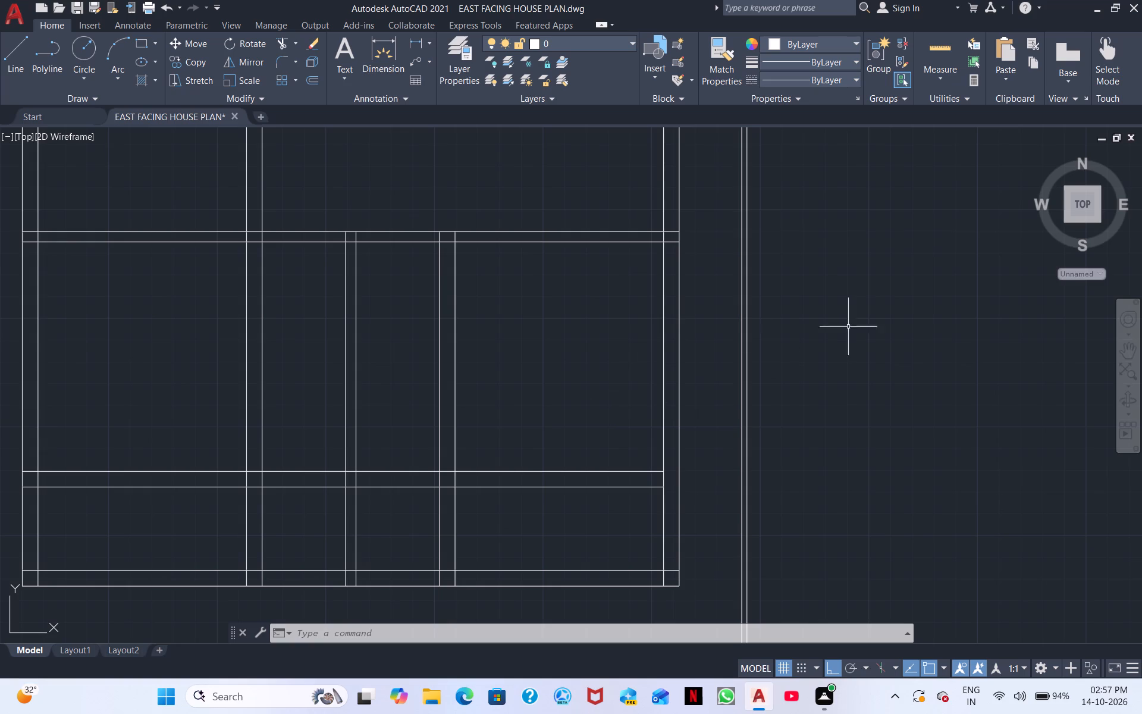
middle_drag(506, 293, 481, 394)
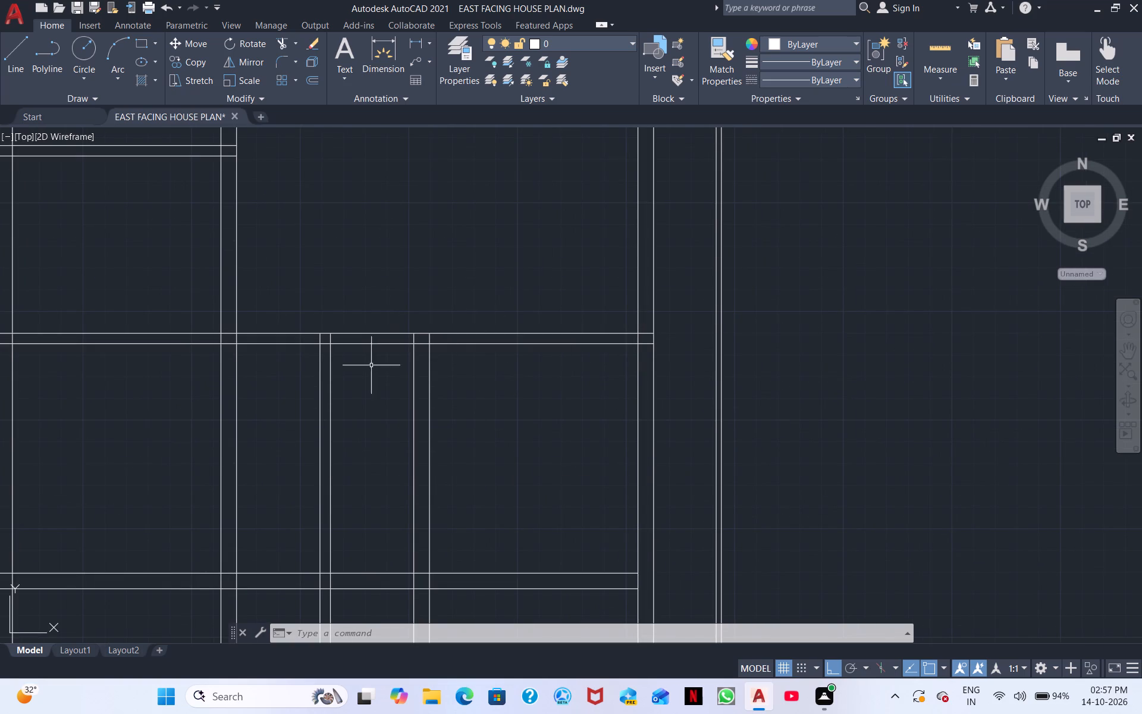
click(204, 5)
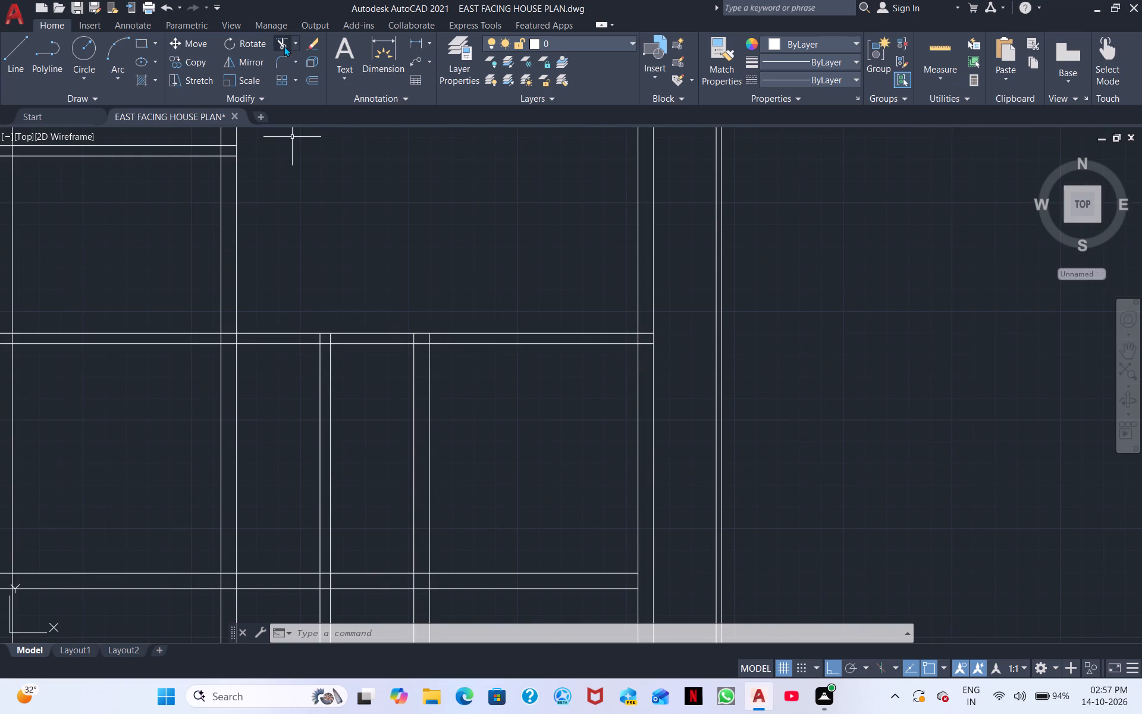
click(284, 46)
scroll(334, 371, up, 1)
middle_drag(547, 359, 424, 300)
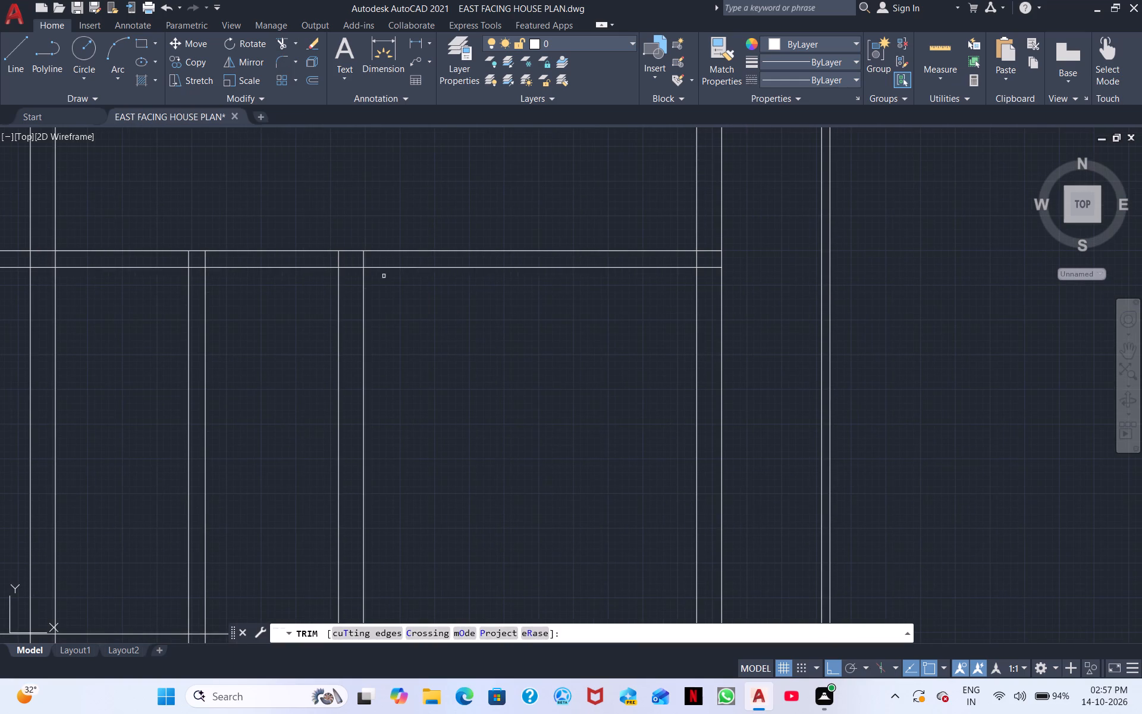
click(355, 267)
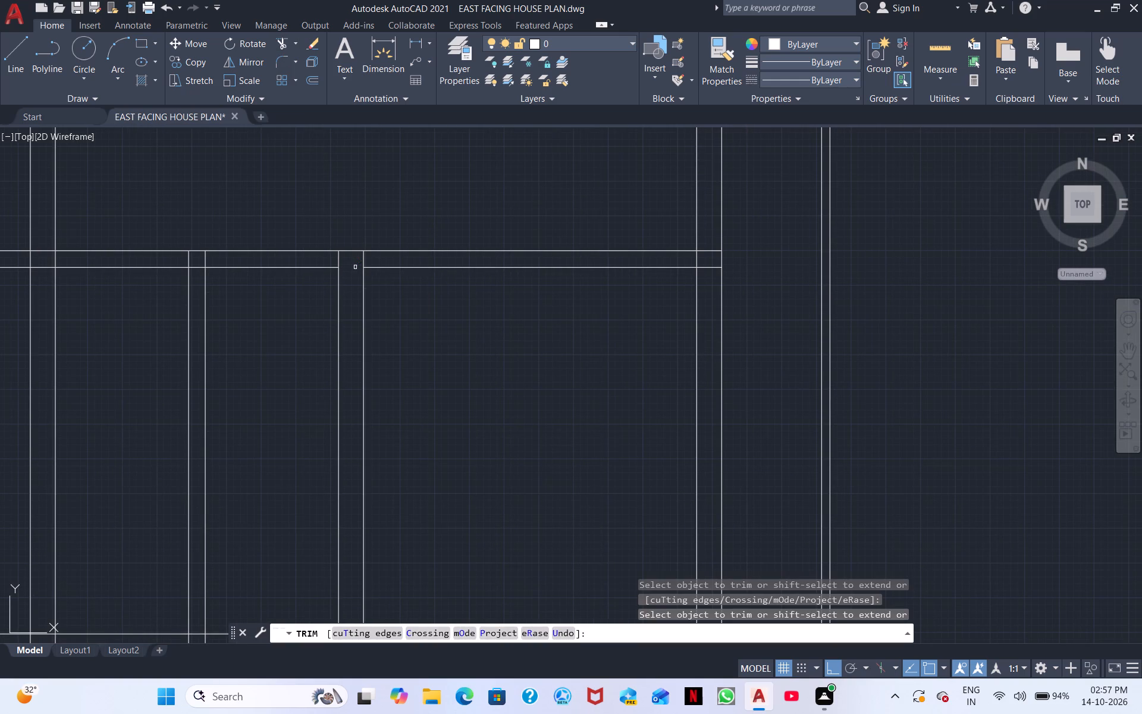
click(363, 259)
click(696, 258)
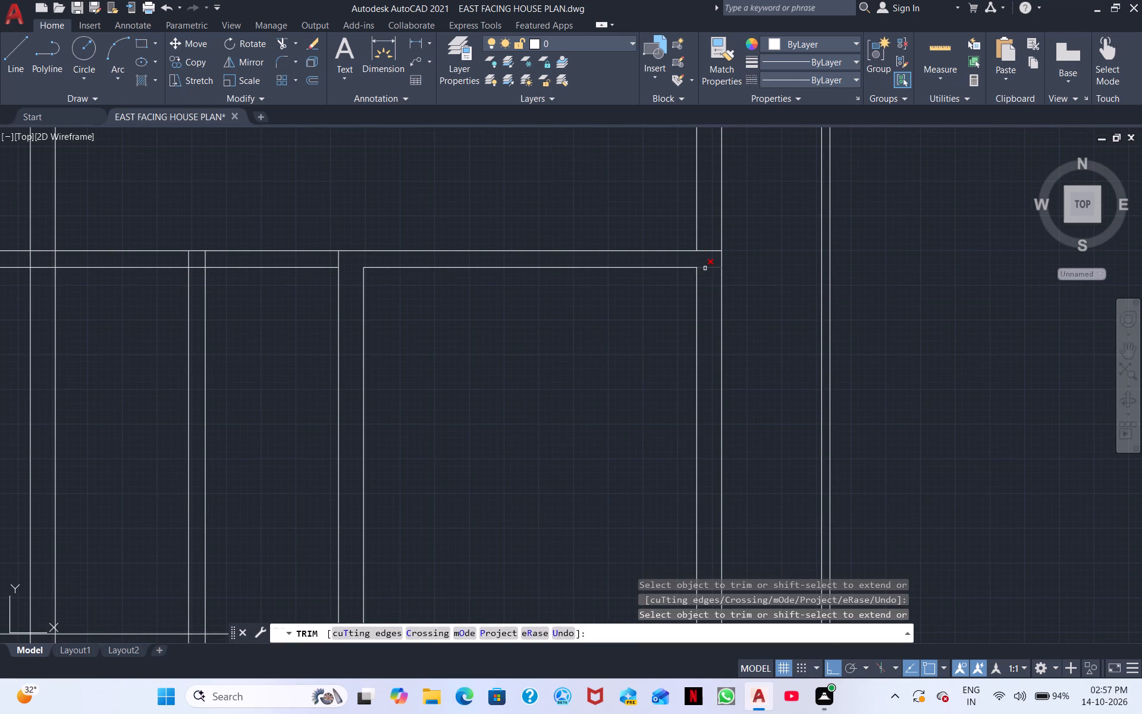
click(705, 268)
scroll(573, 375, down, 1)
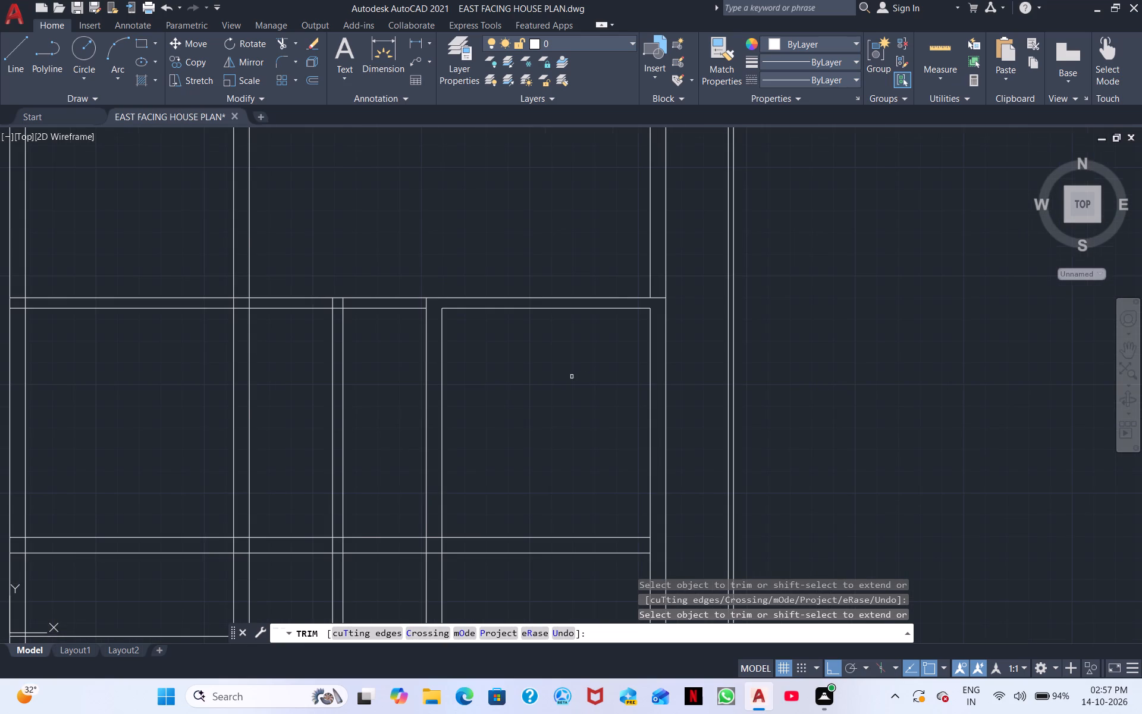
scroll(570, 377, down, 1)
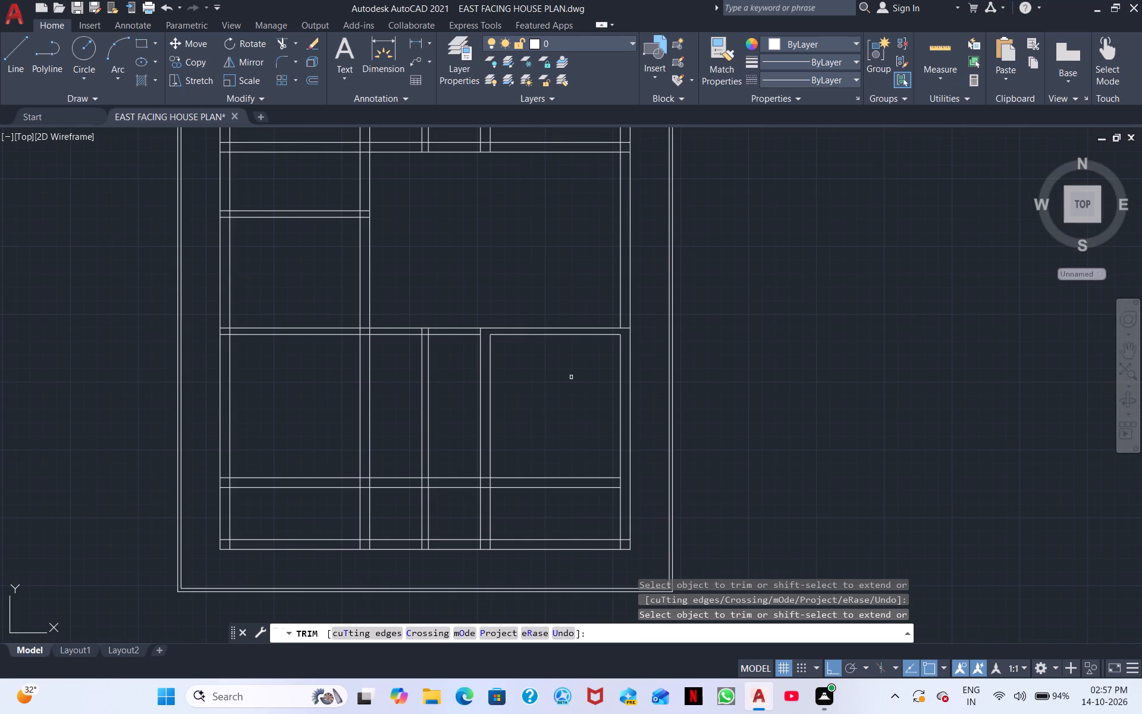
middle_drag(545, 360, 531, 394)
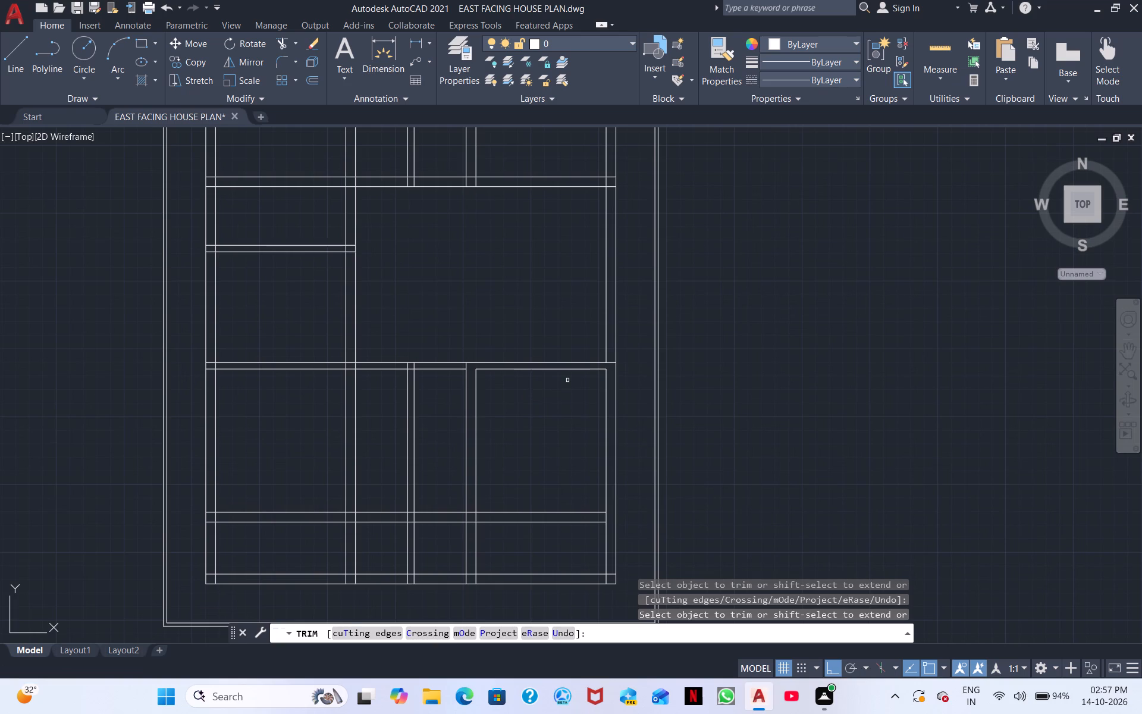
key(Escape)
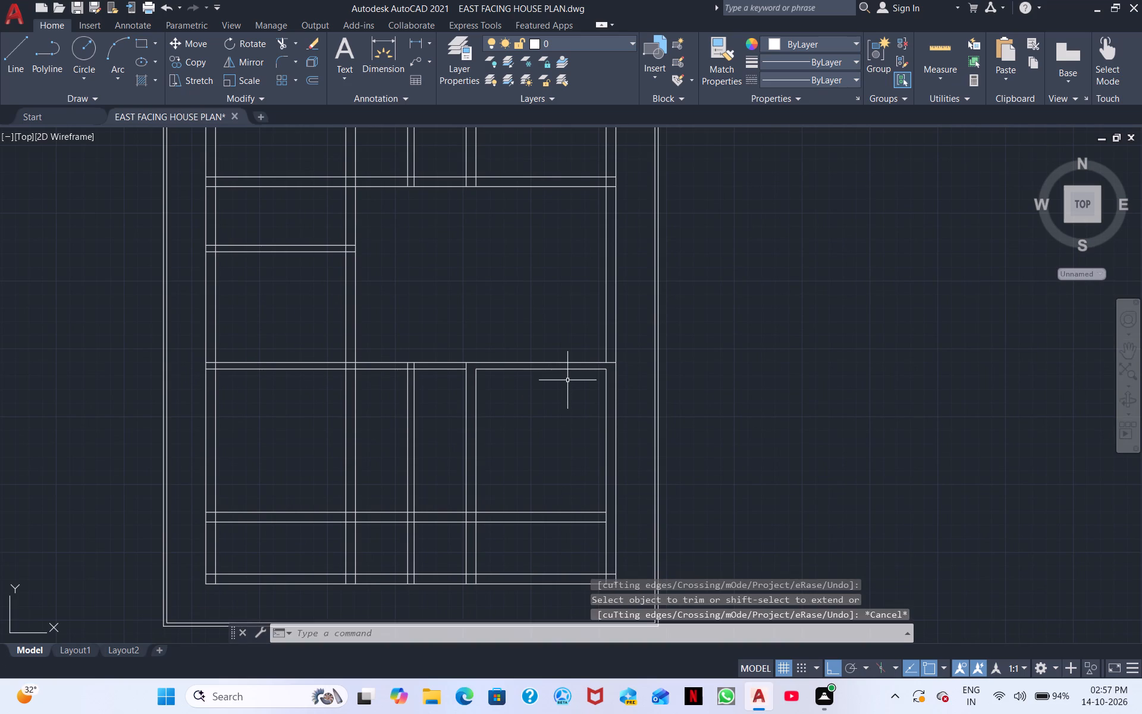
Offset the southeast room's inner north wall line 3'6" southward into the room.
text(O)
key(space)
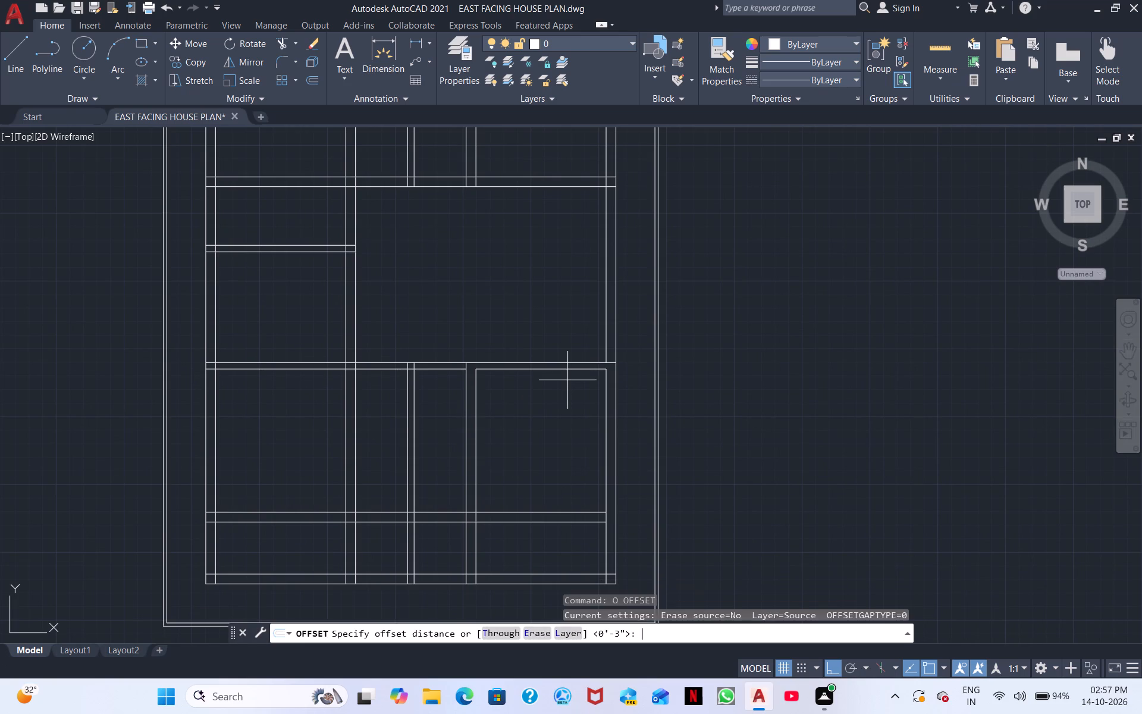
key(3)
text('6)
key(shift+quotedbl)
key(Return)
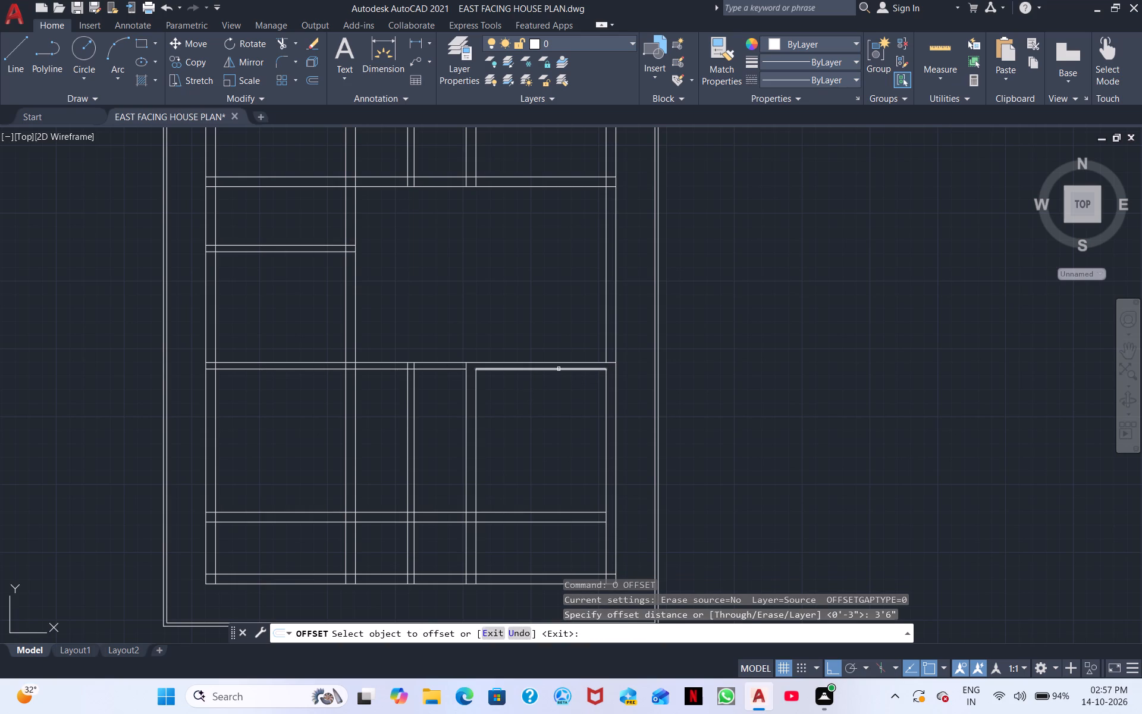
drag(559, 369, 554, 383)
click(545, 398)
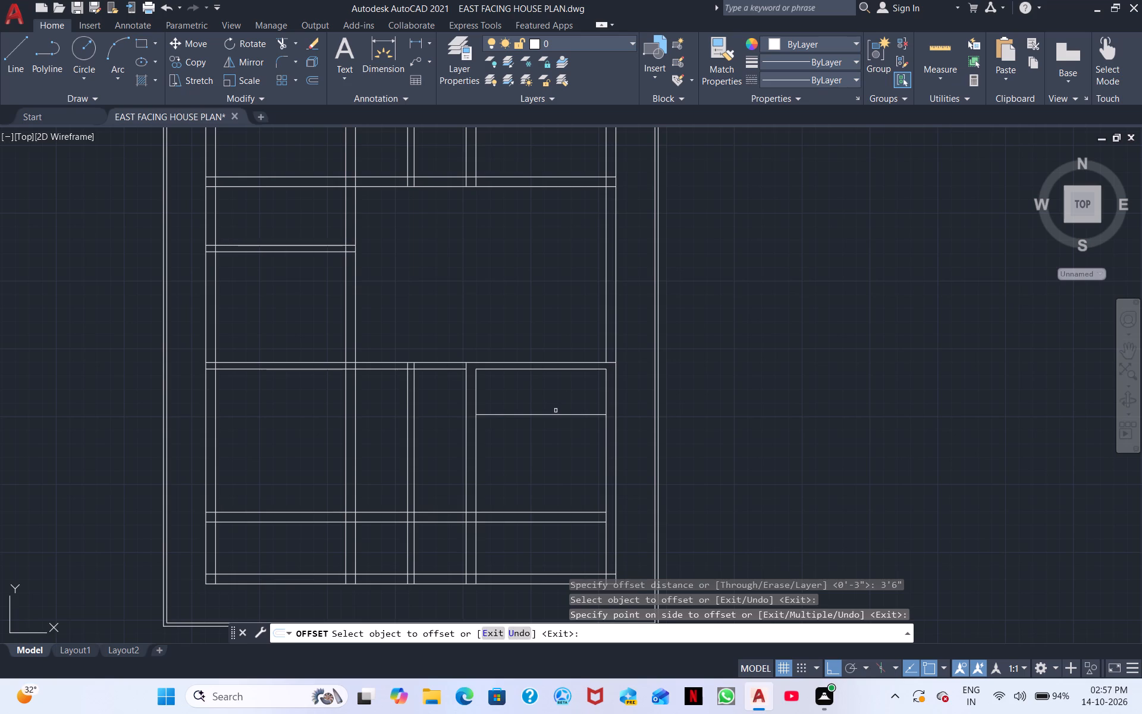
key(space)
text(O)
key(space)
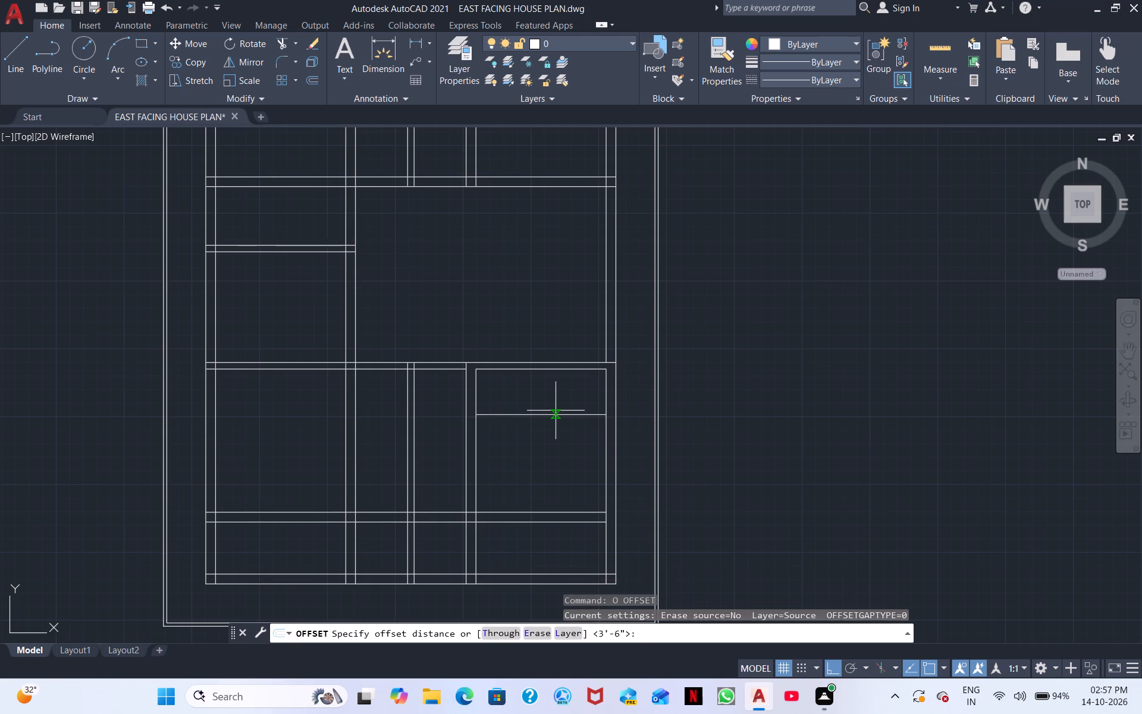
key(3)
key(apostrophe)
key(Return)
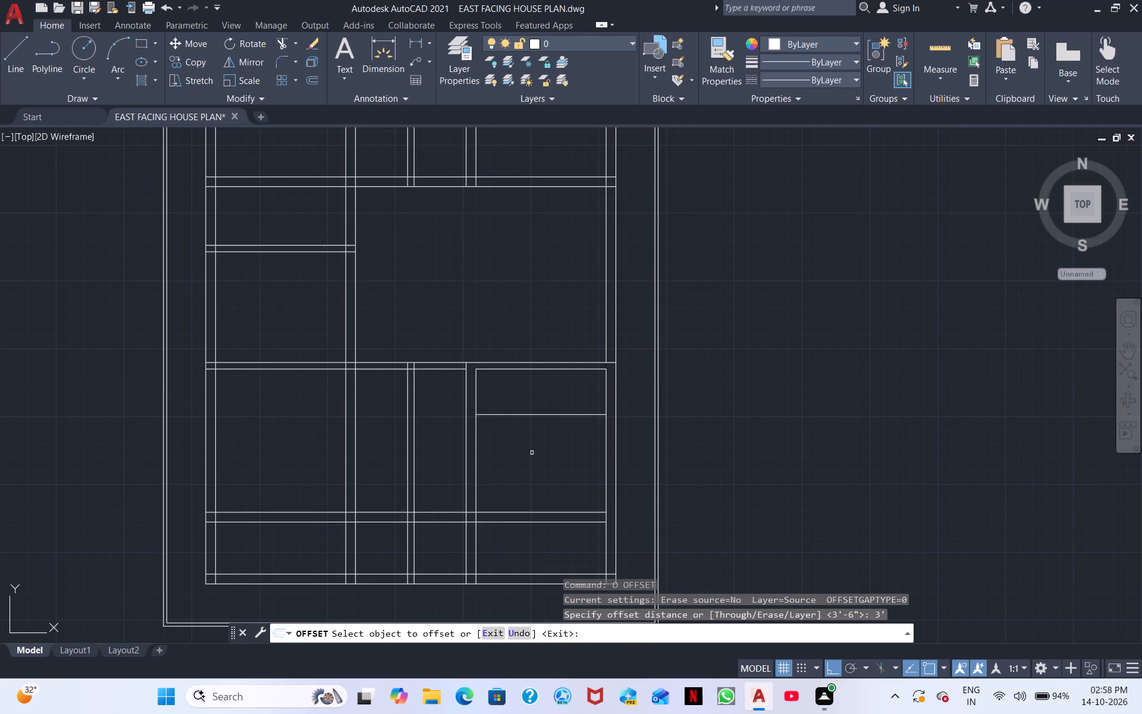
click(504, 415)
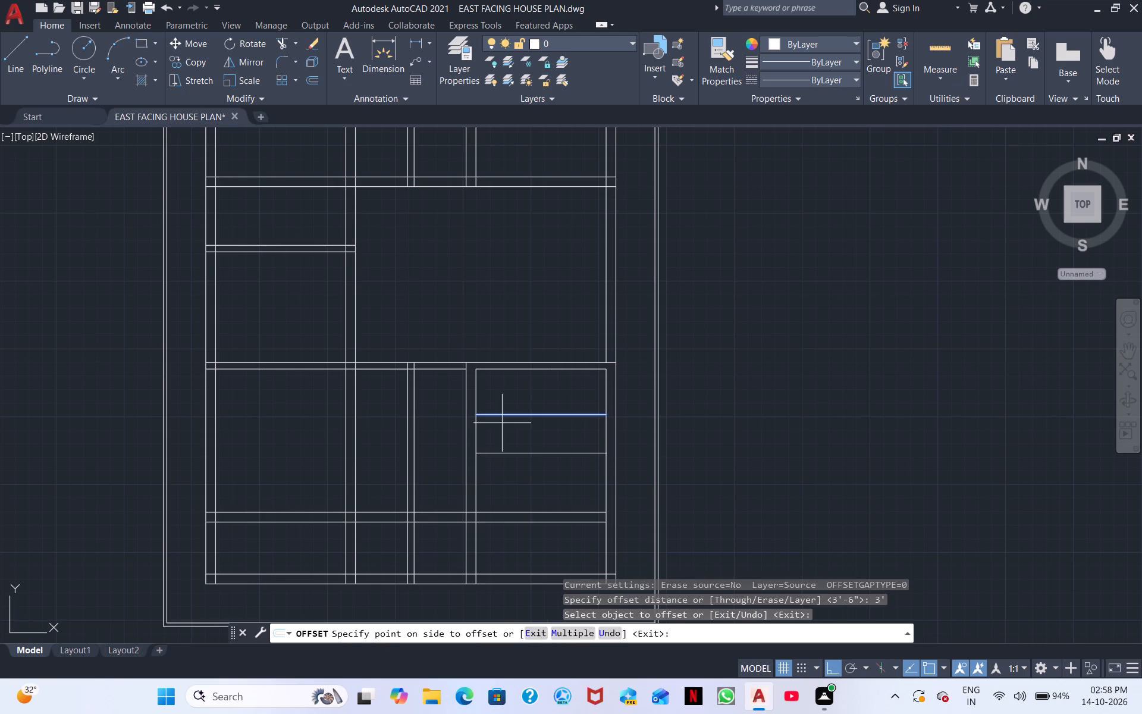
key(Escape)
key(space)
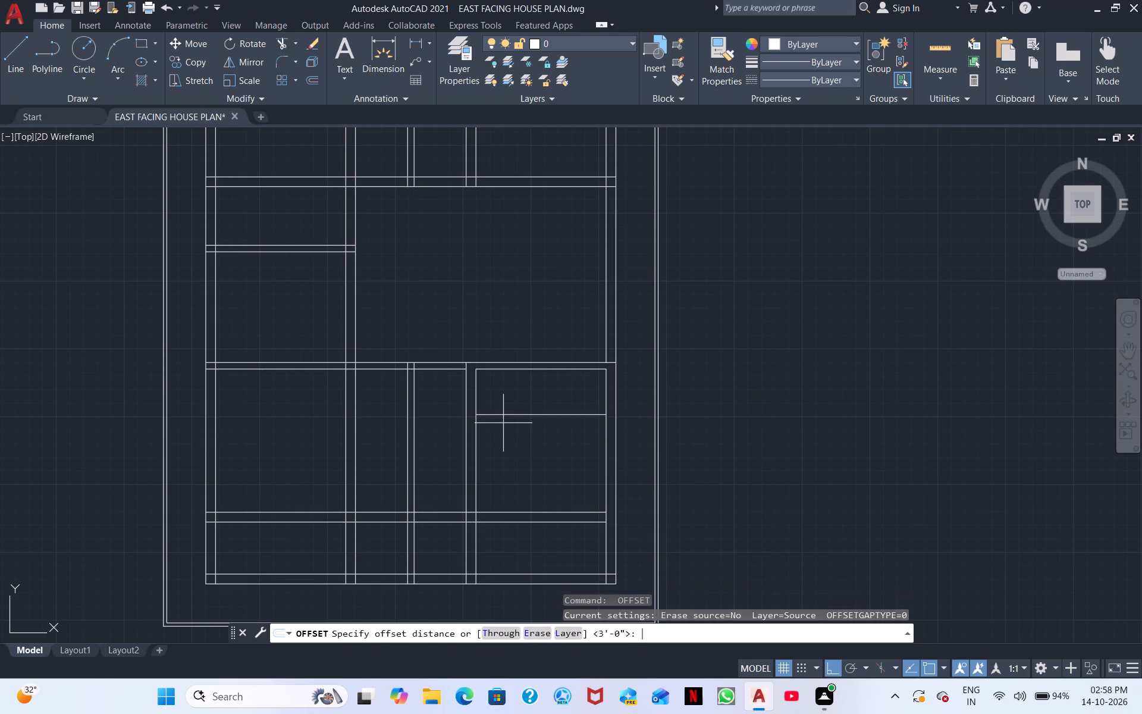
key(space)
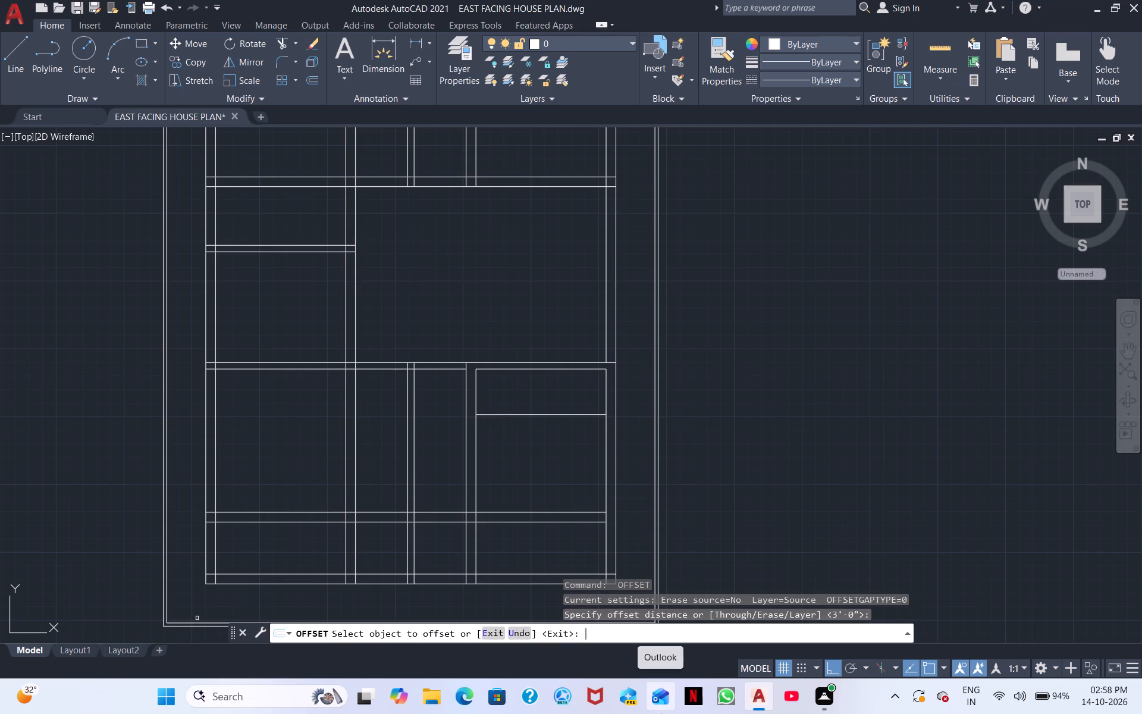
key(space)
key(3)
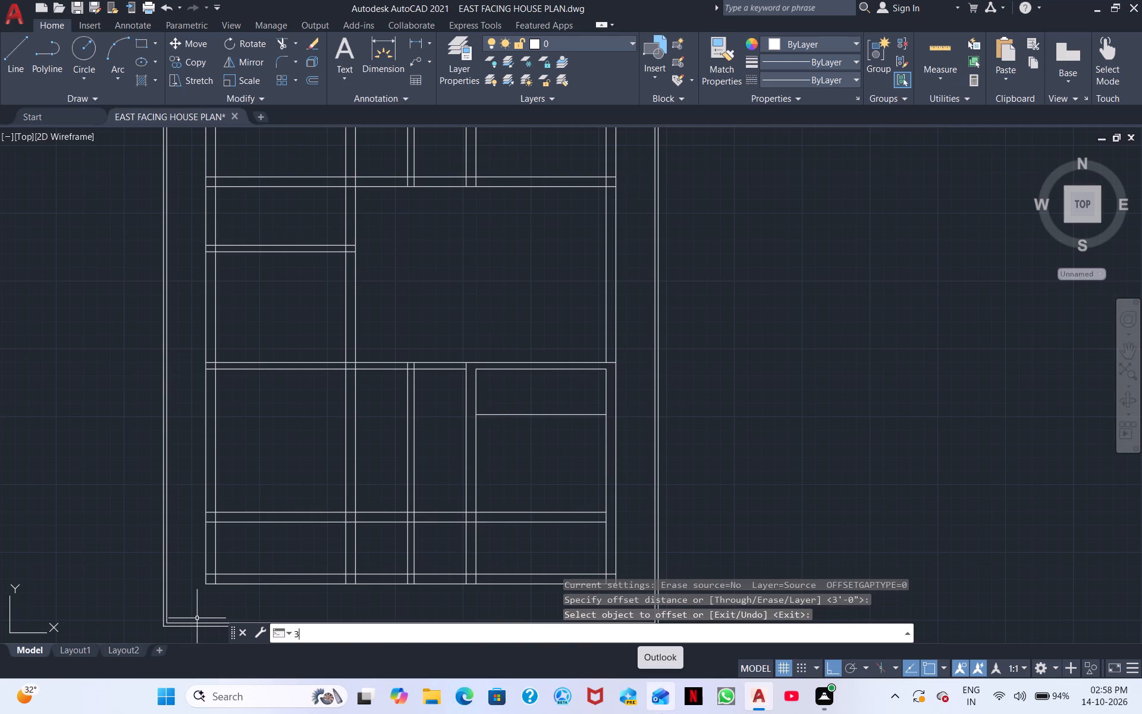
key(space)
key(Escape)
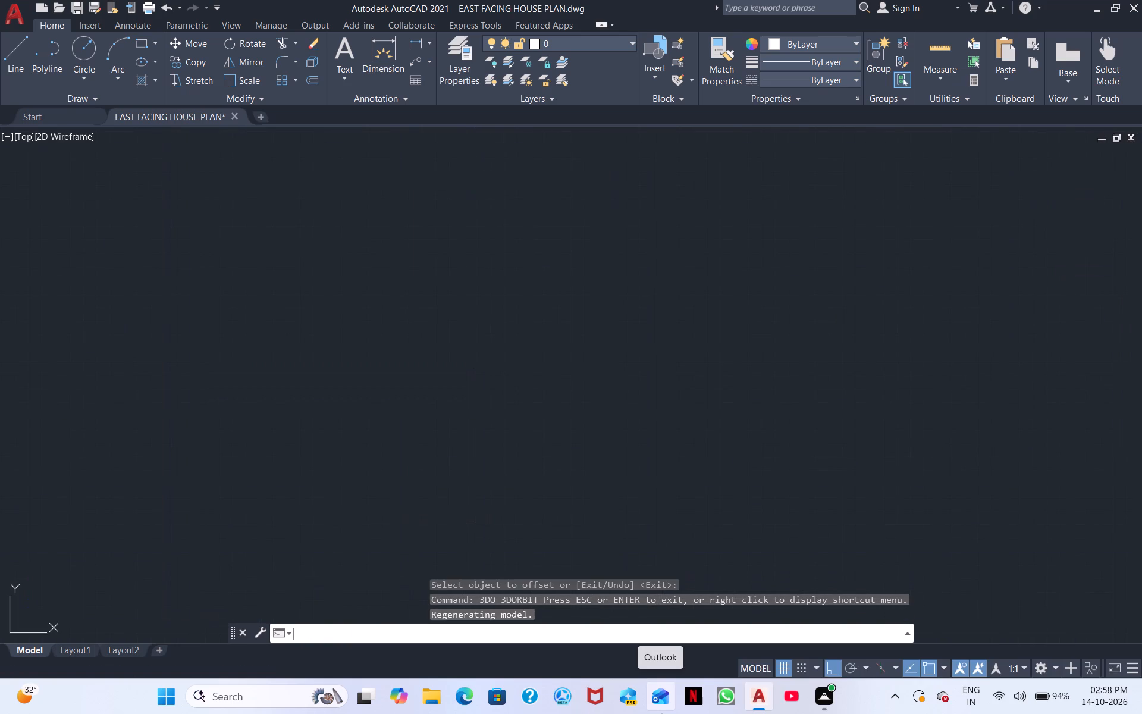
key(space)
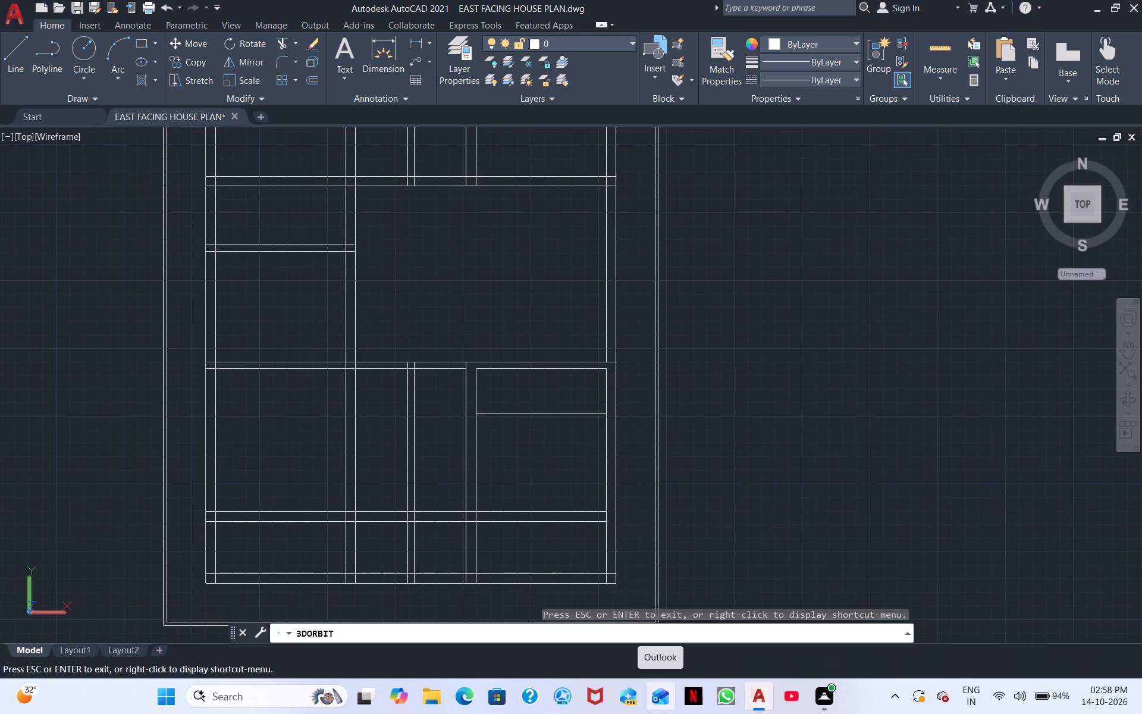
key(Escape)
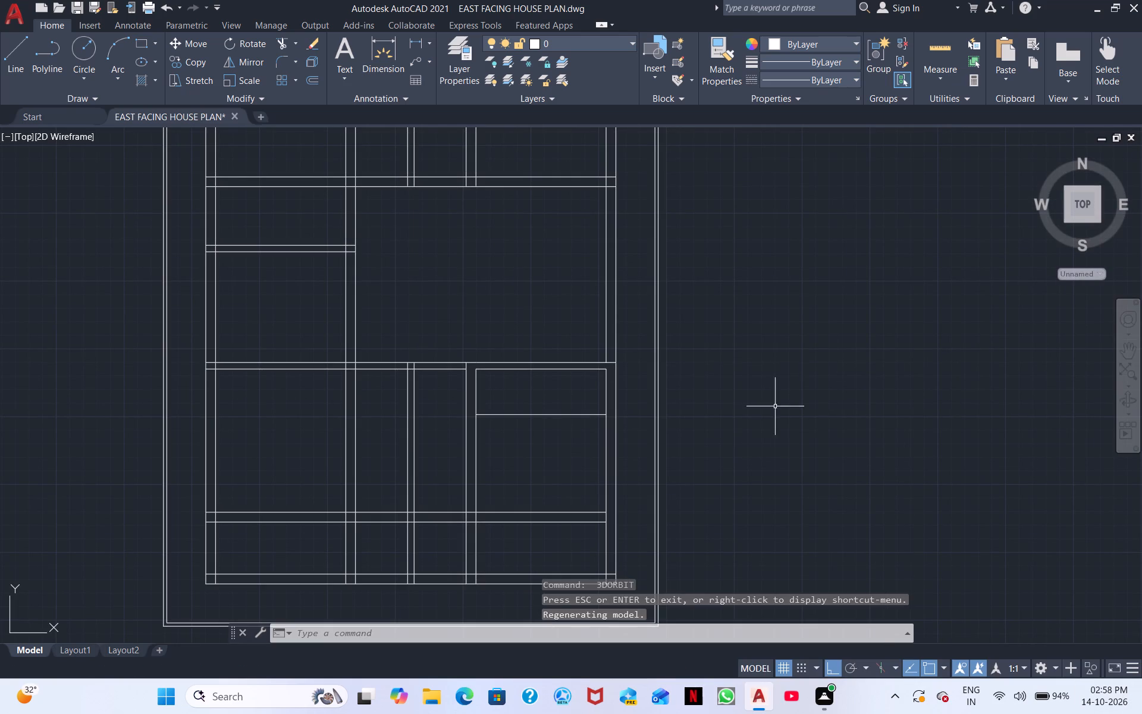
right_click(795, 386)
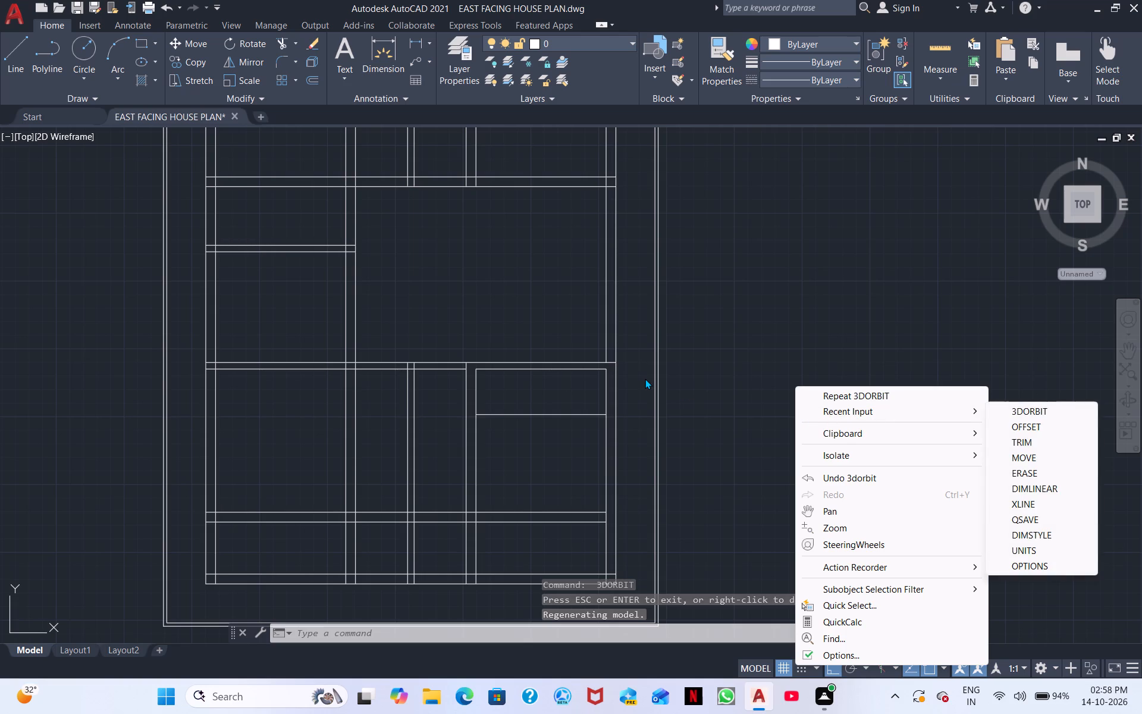
Offset the horizontal line inside the southeast room 3" southward.
key(Escape)
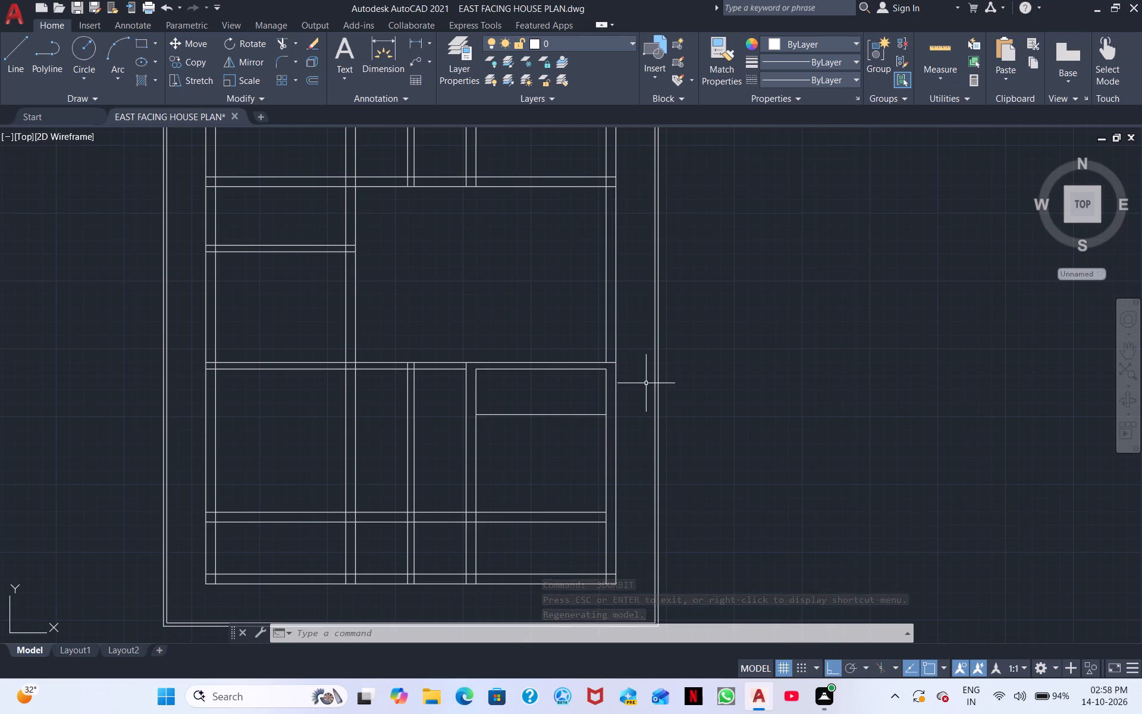
key(o)
key(space)
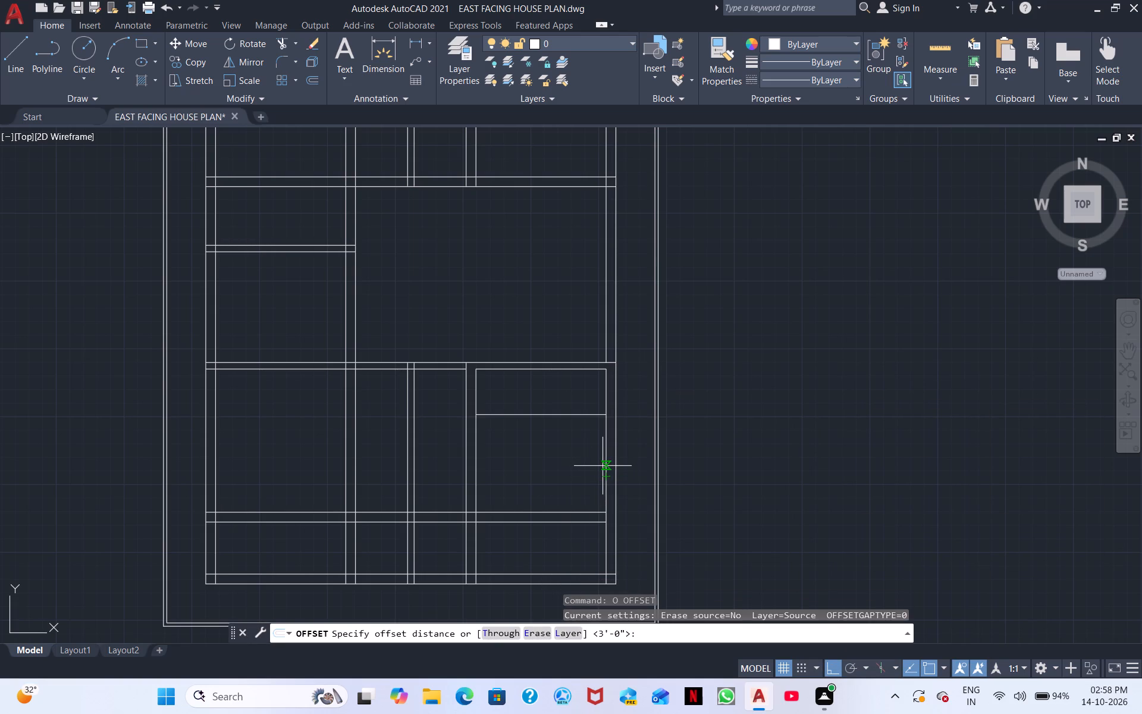
key(3)
key(shift+quotedbl)
key(Return)
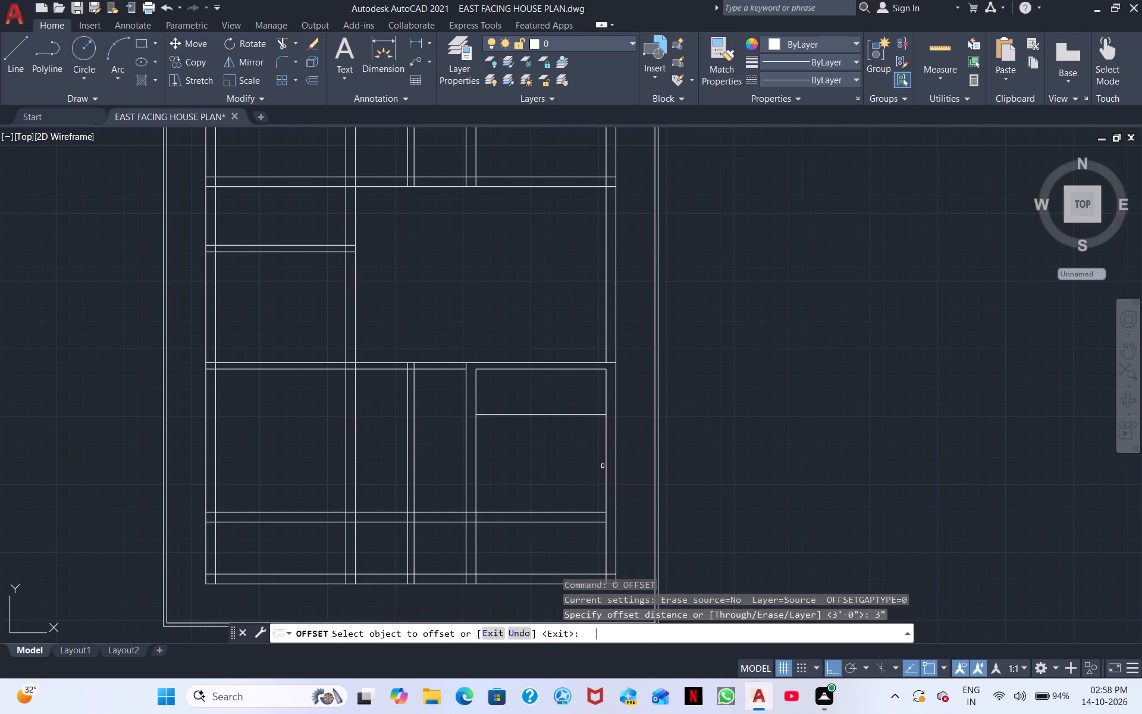
drag(553, 415, 557, 423)
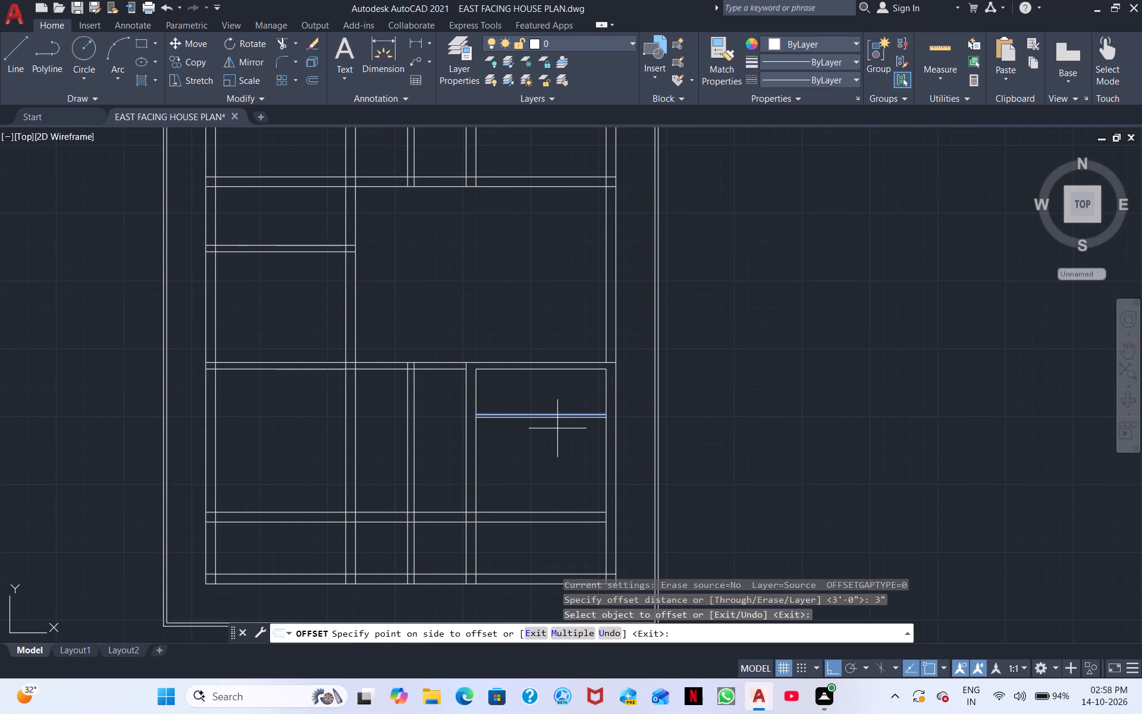
click(557, 428)
scroll(559, 429, up, 2)
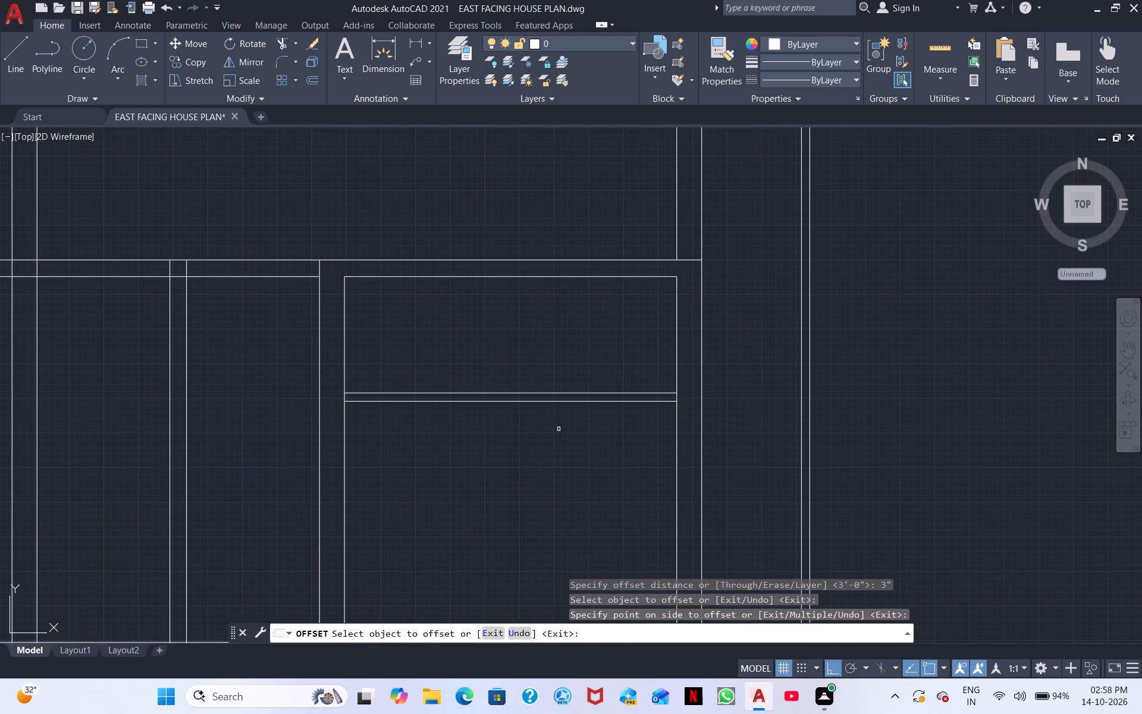
middle_drag(559, 429, 517, 369)
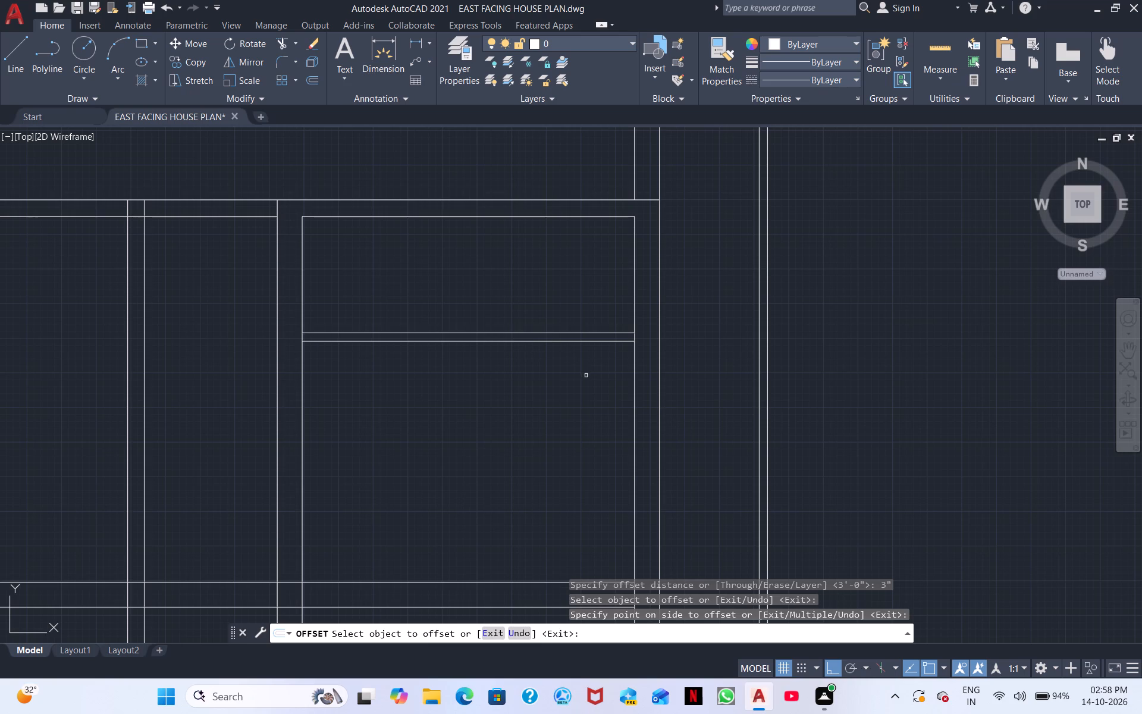
key(space)
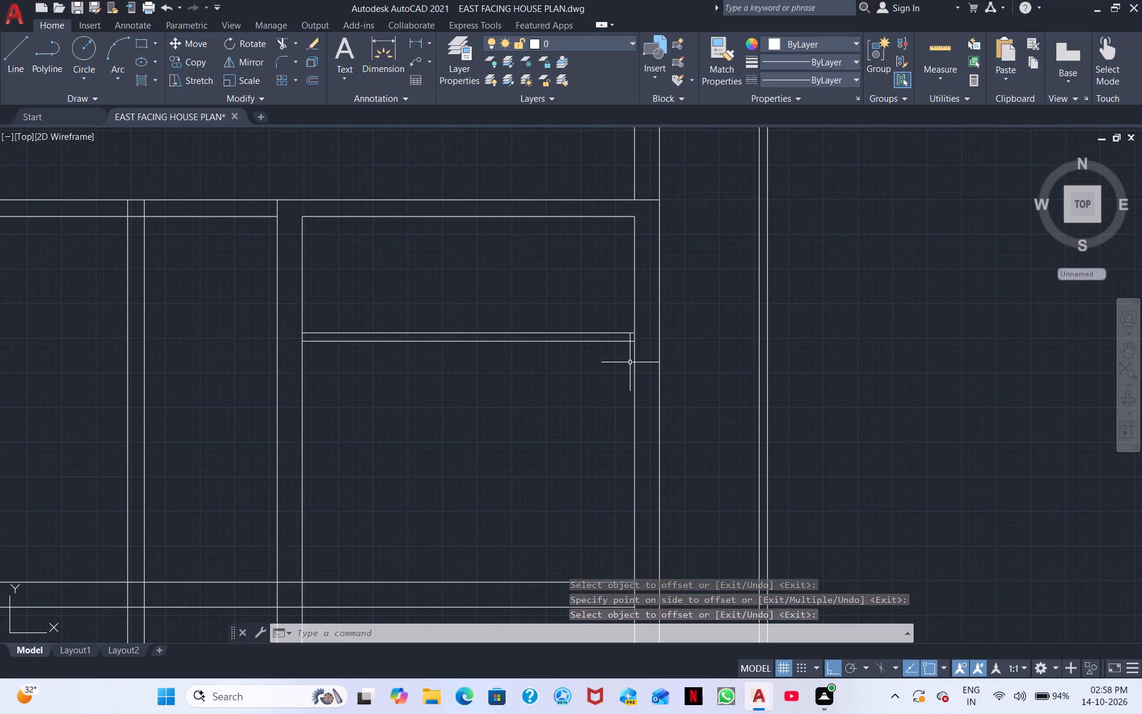
Offset the lower of the two interior horizontal lines in the southeast room 4" southward.
text(O)
key(space)
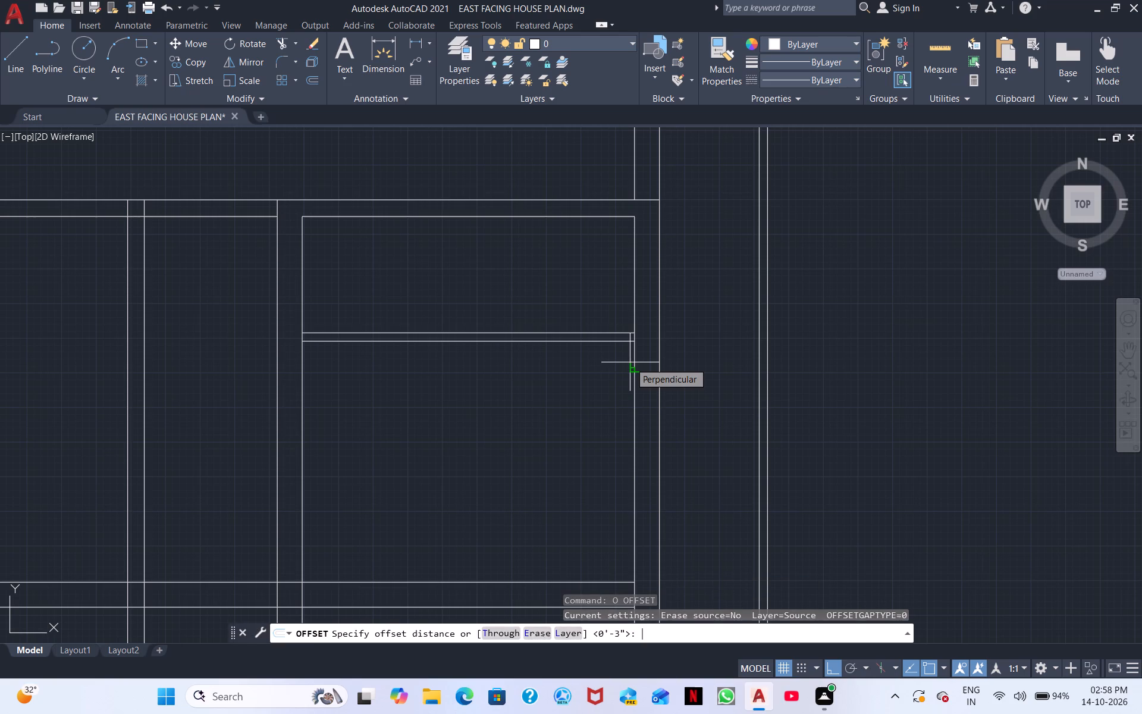
text(4")
key(Return)
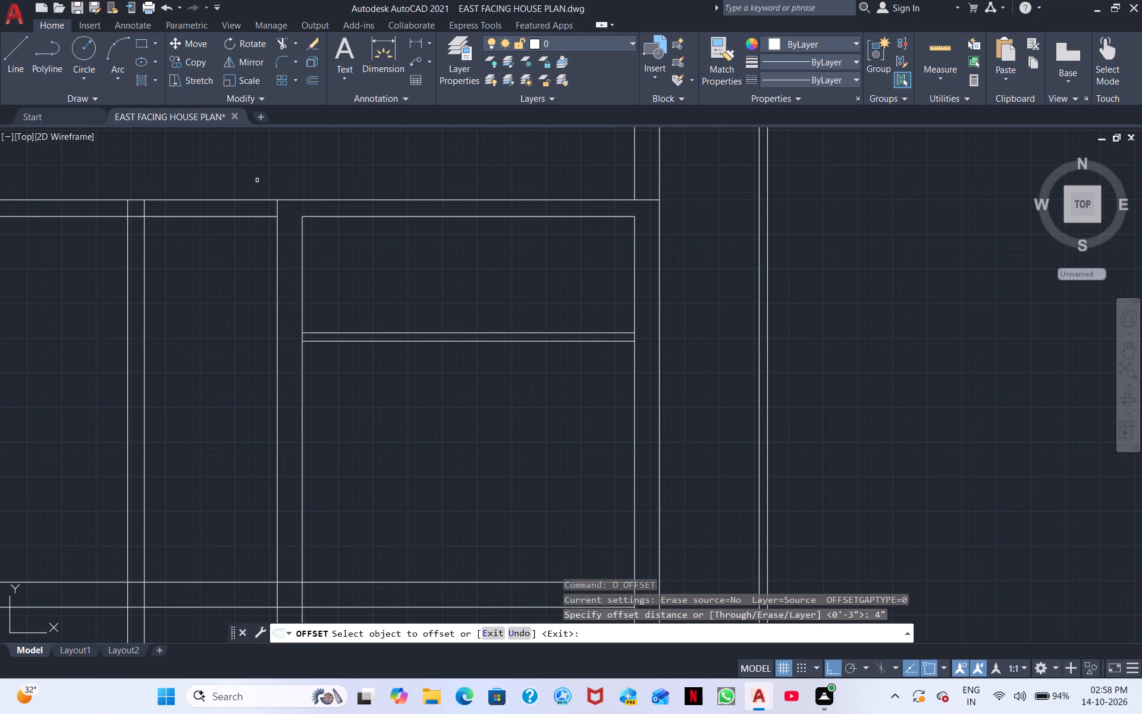
click(375, 343)
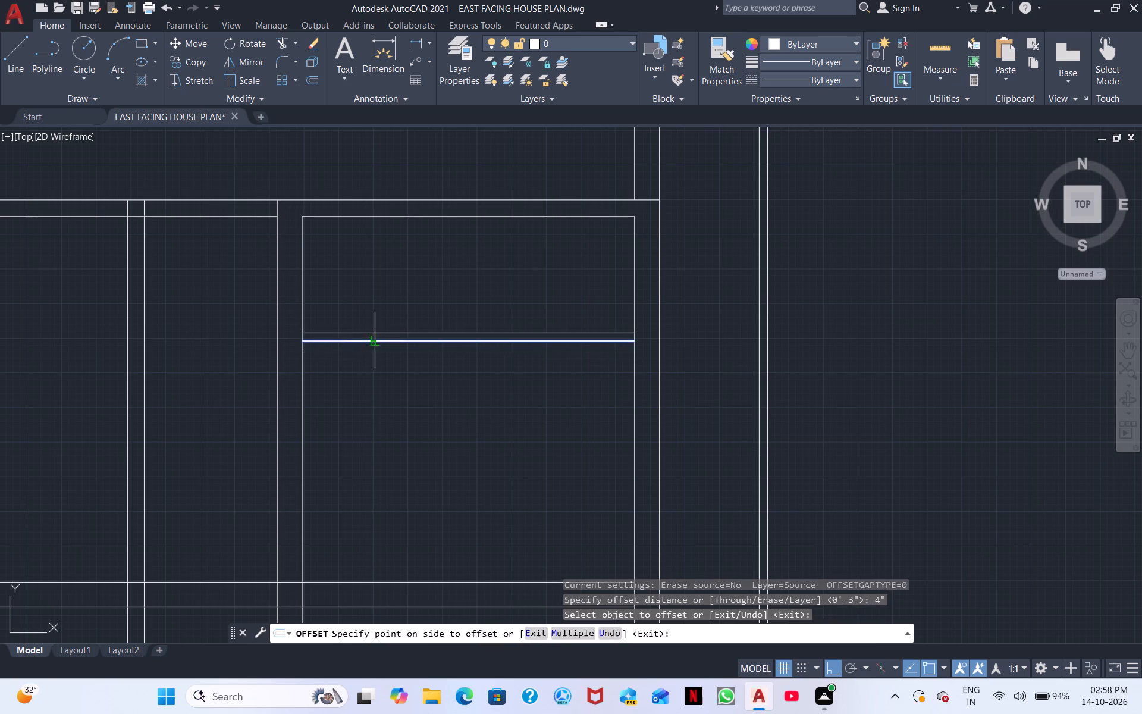
click(371, 359)
key(space)
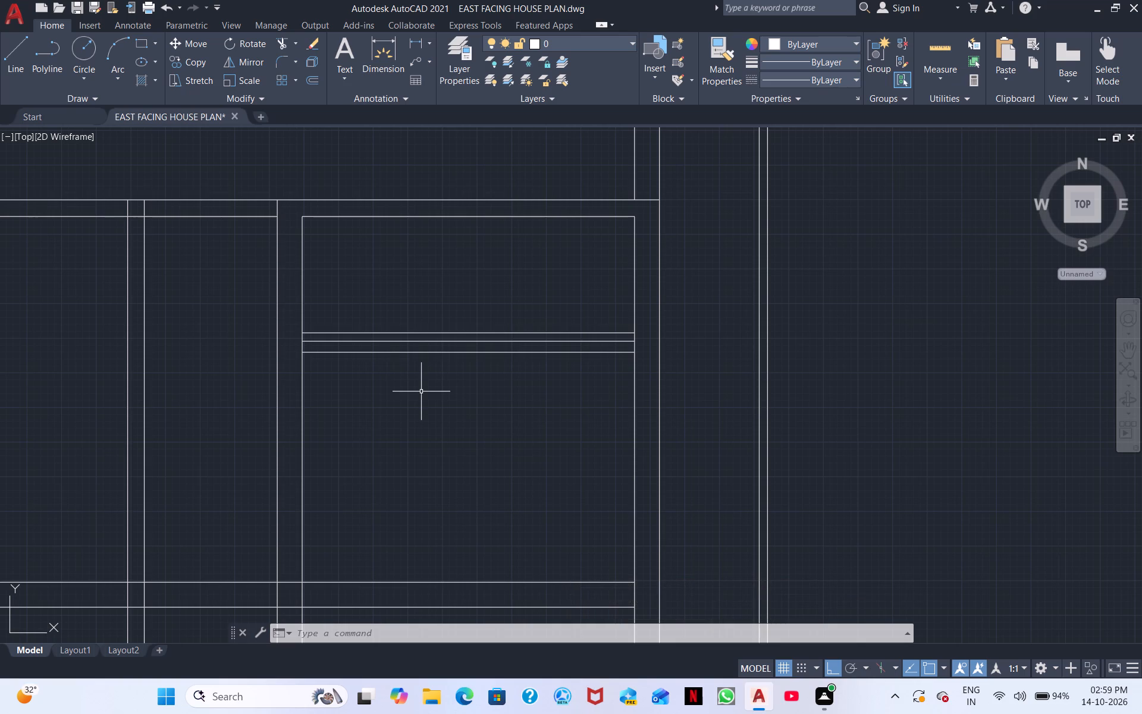
Offset the southernmost of the three interior horizontal lines in the southeast room 3" southward.
key(space)
key(3)
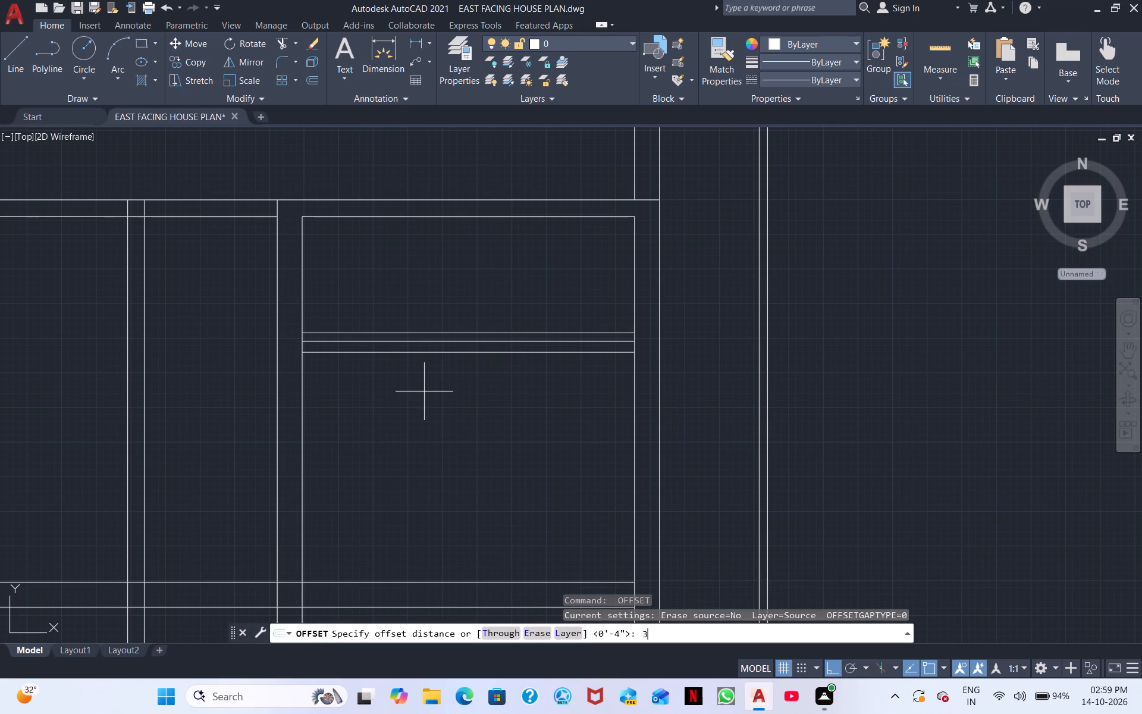
key(shift+quotedbl)
key(Return)
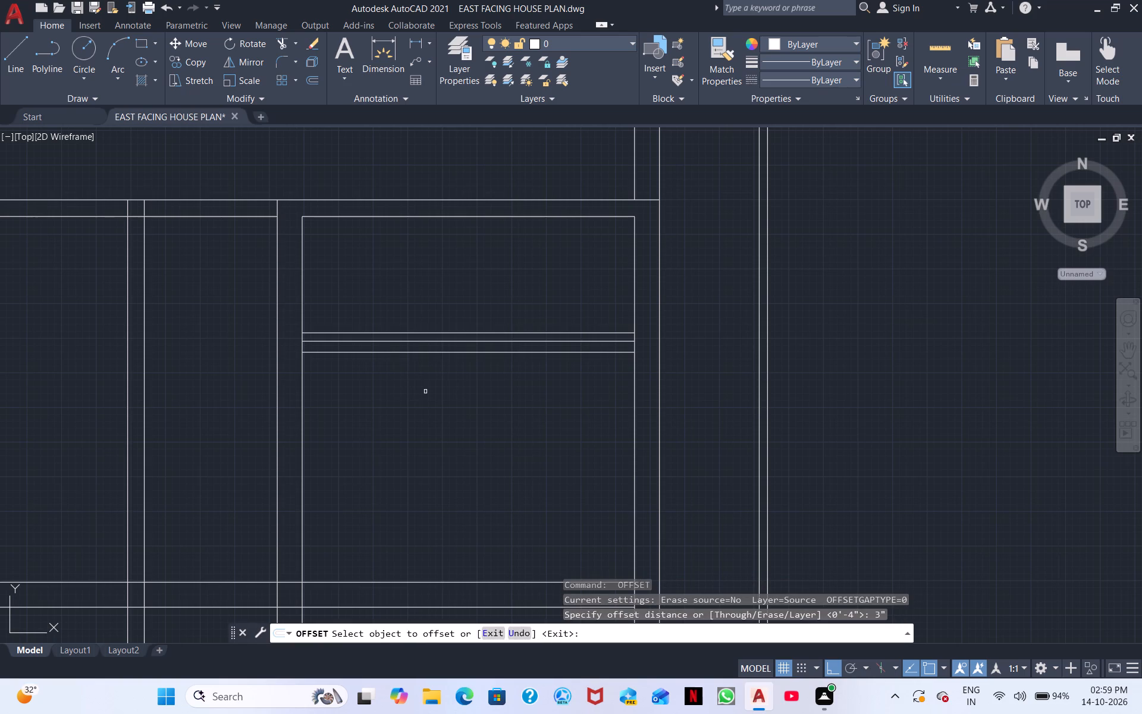
click(504, 352)
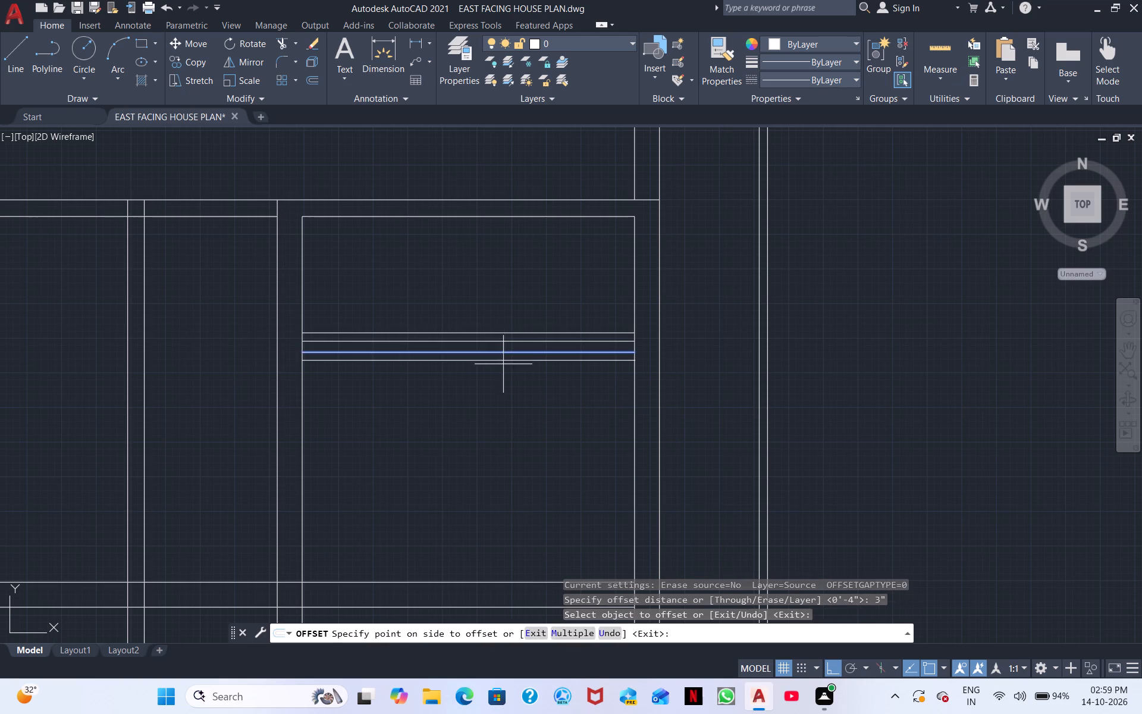
click(501, 365)
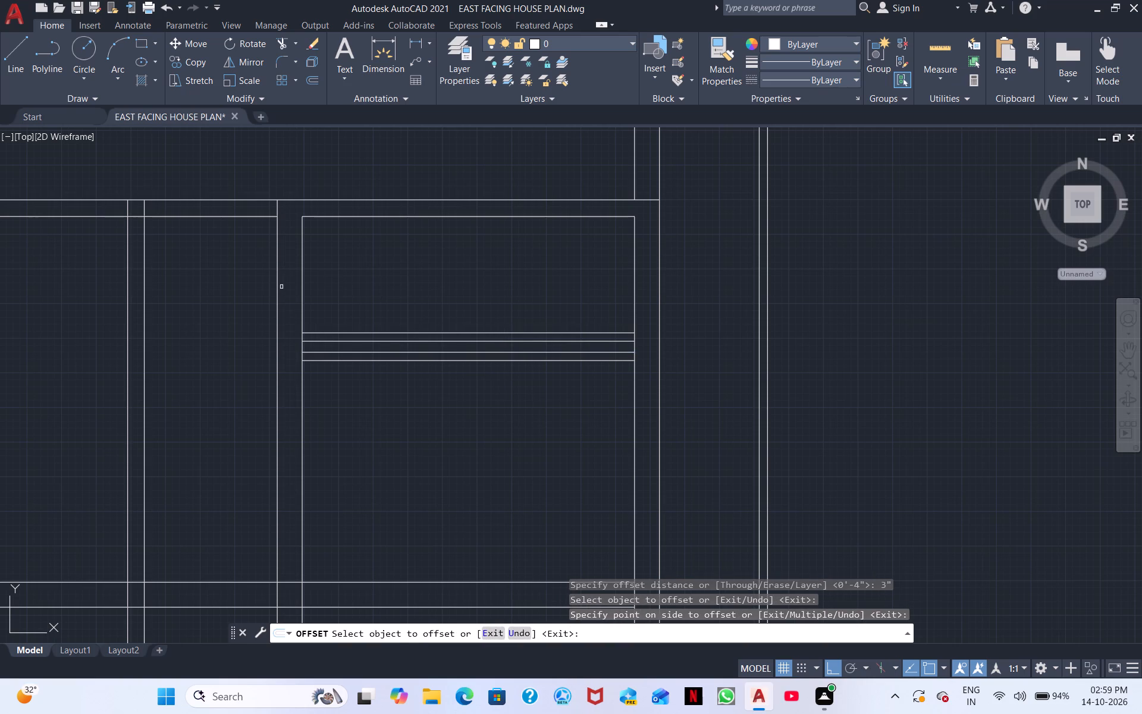
Draw two short vertical lines joining the two northernmost interior lines of the southeast room, one near the west end and one near the east end.
scroll(248, 305, up, 1)
middle_drag(325, 297, 316, 292)
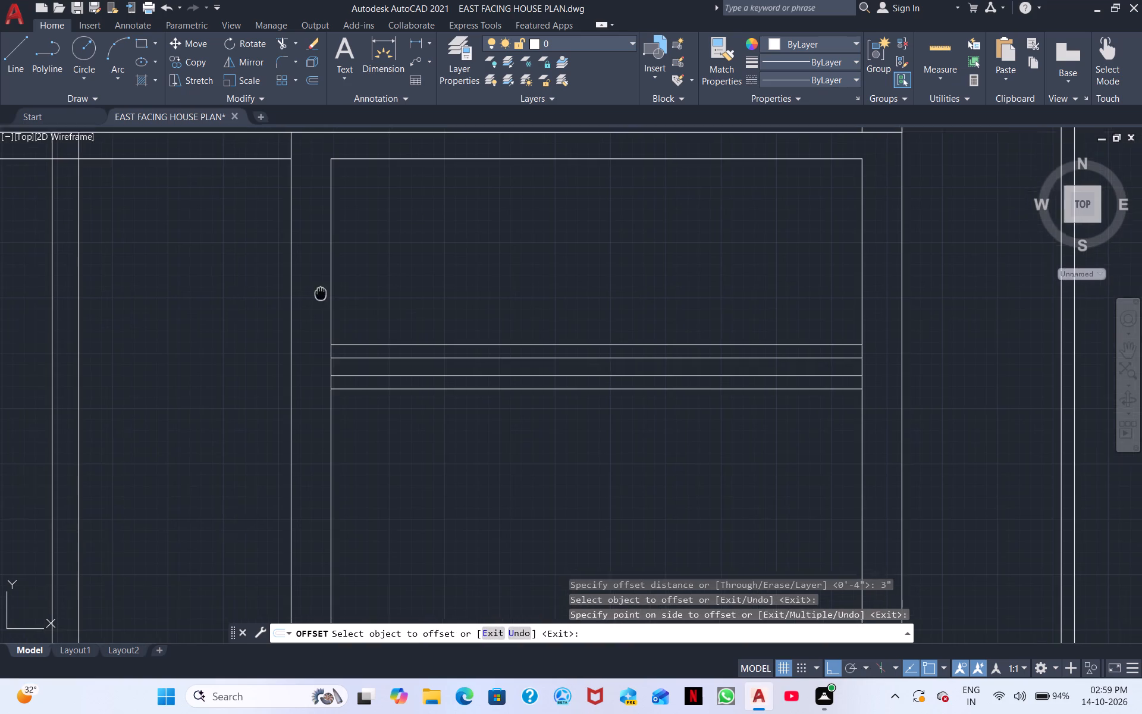
middle_drag(316, 292, 267, 281)
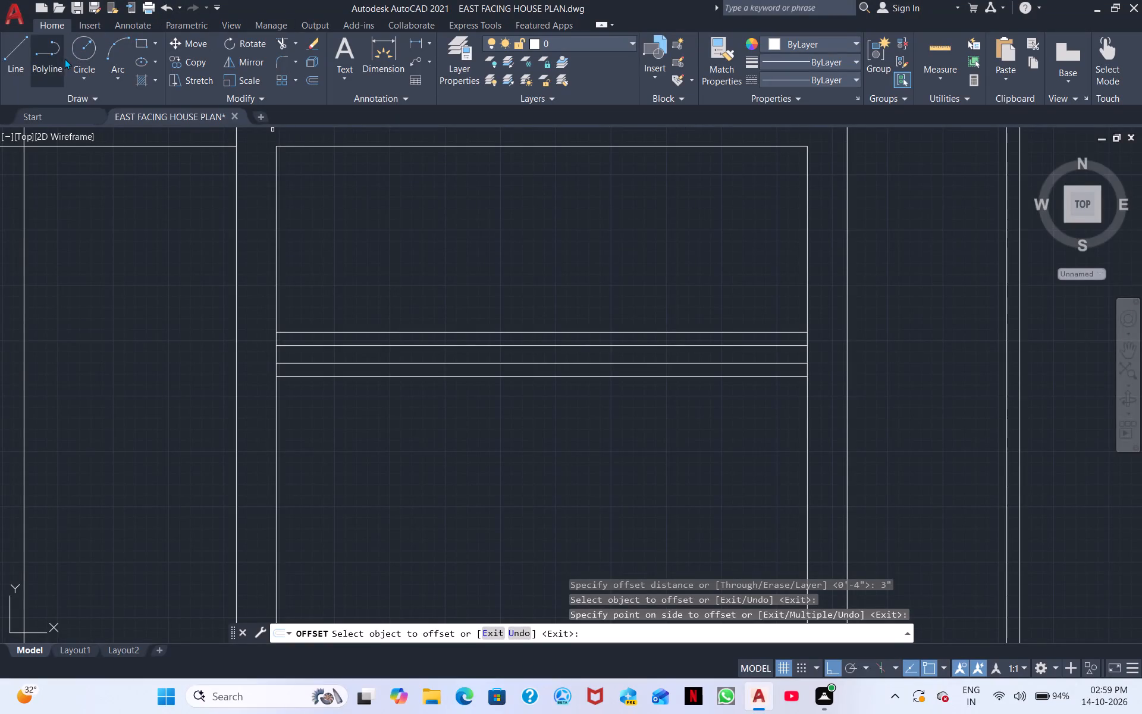
click(7, 56)
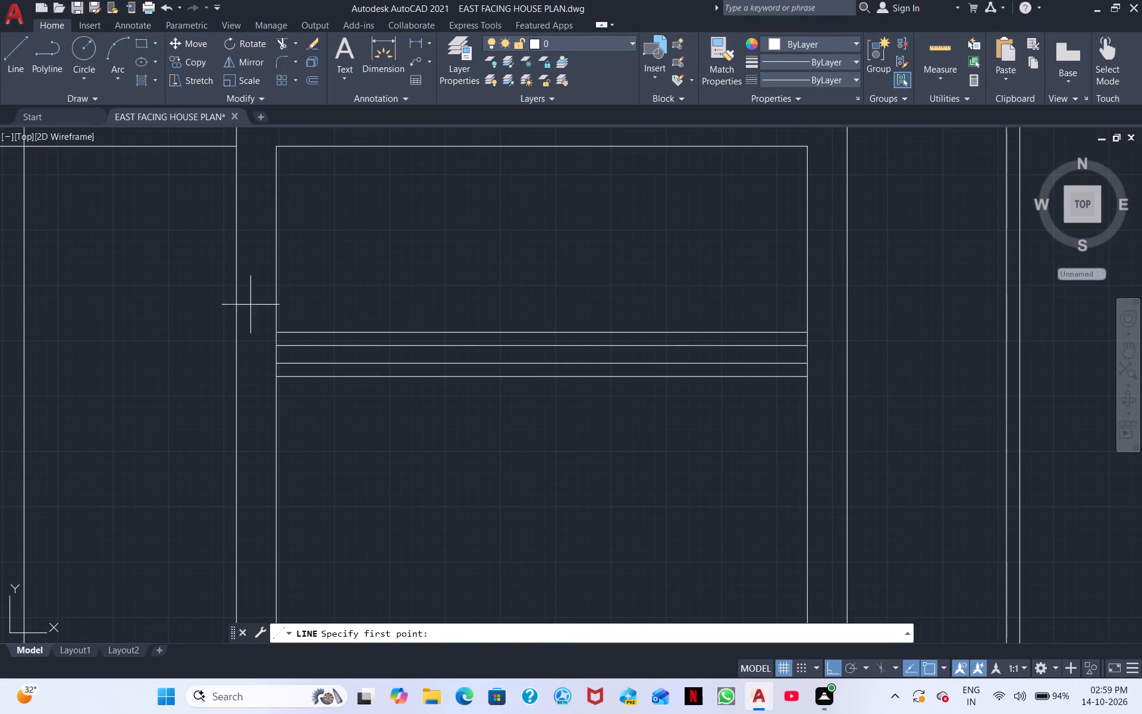
click(335, 333)
click(338, 347)
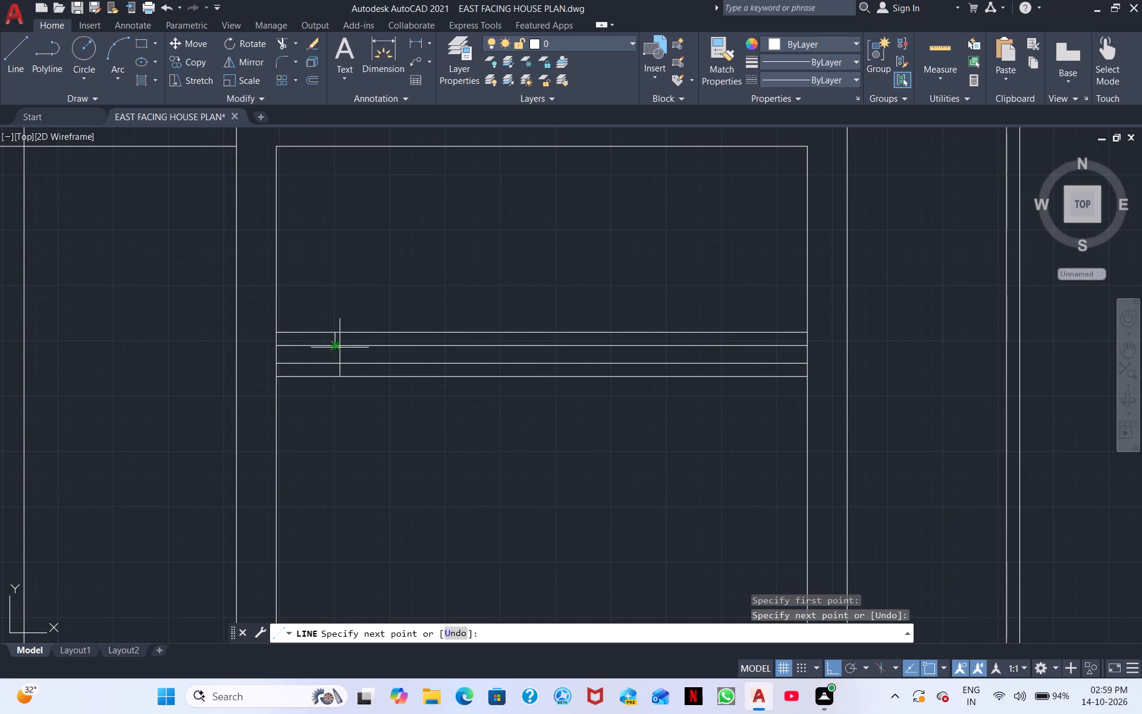
key(Escape)
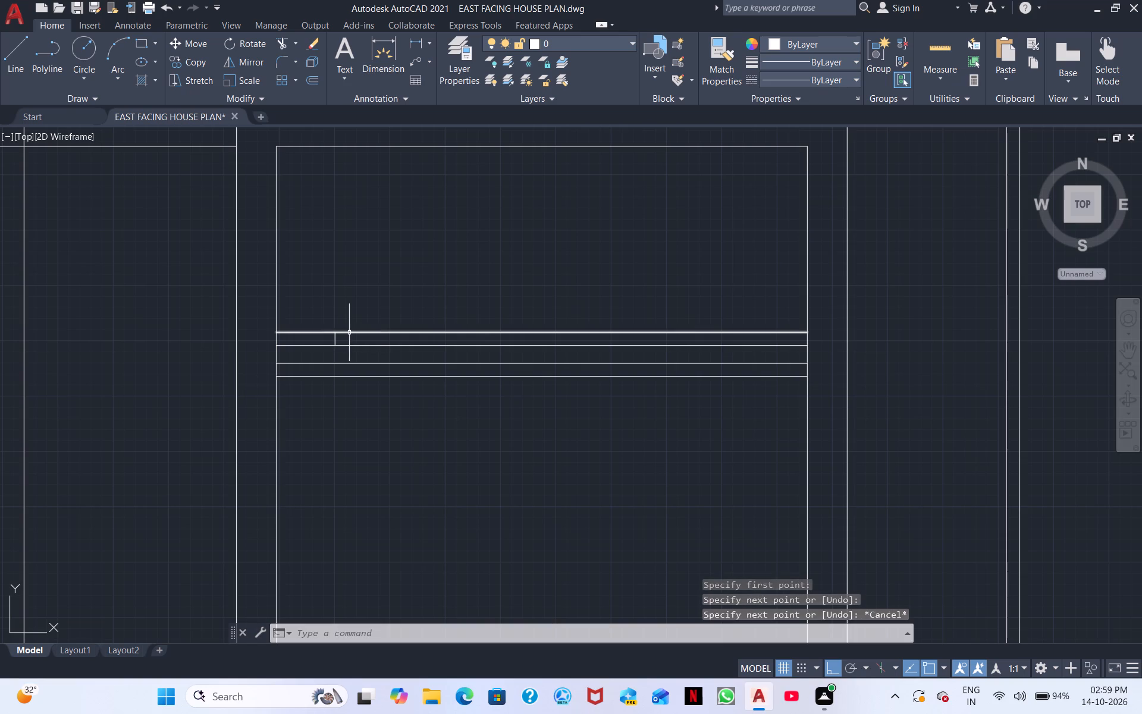
key(space)
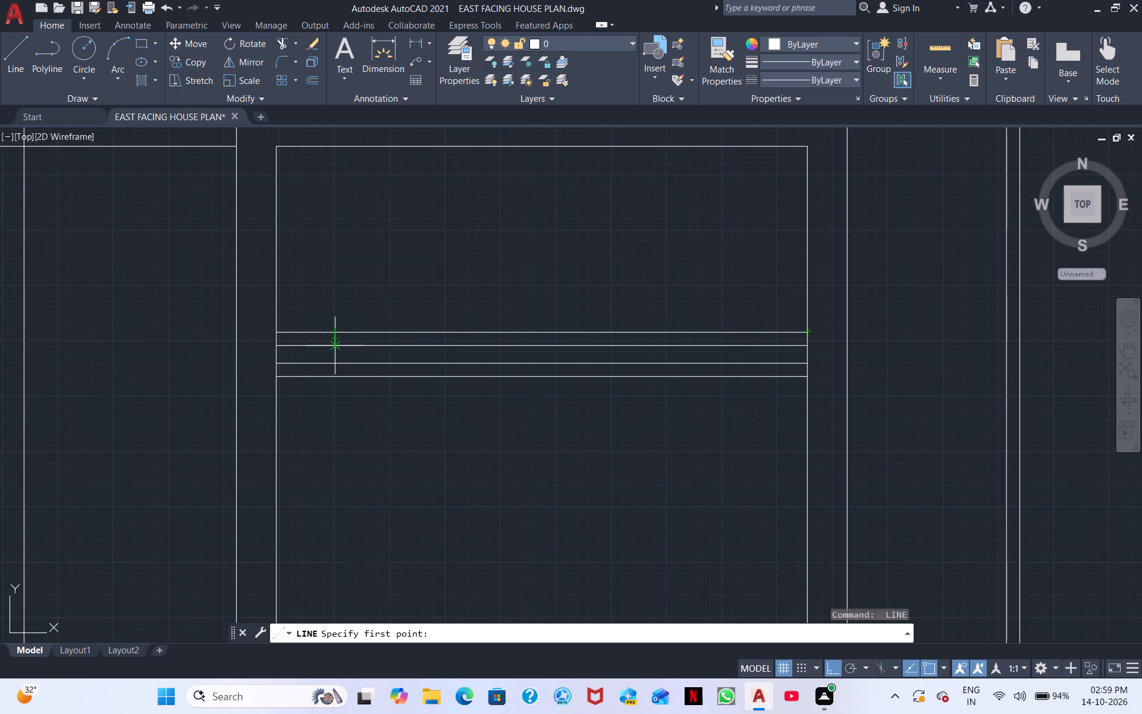
click(748, 332)
click(748, 345)
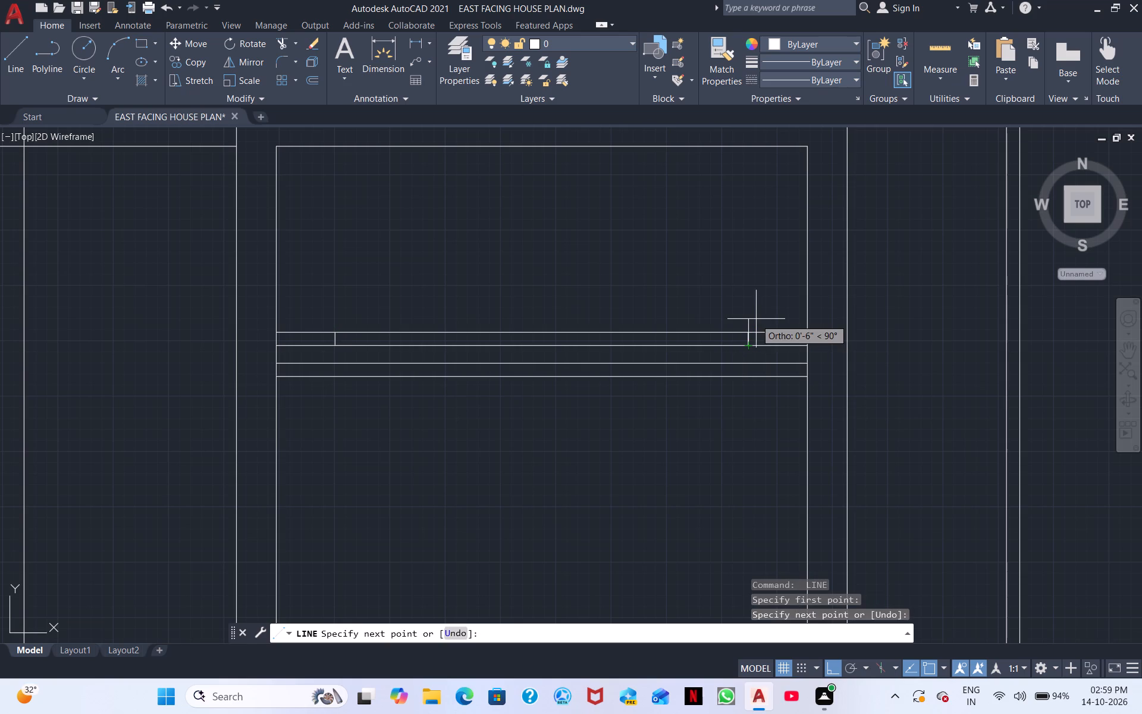
key(Escape)
Trim the northernmost interior line between the two short vertical lines, leaving a small block at each end.
scroll(662, 363, down, 1)
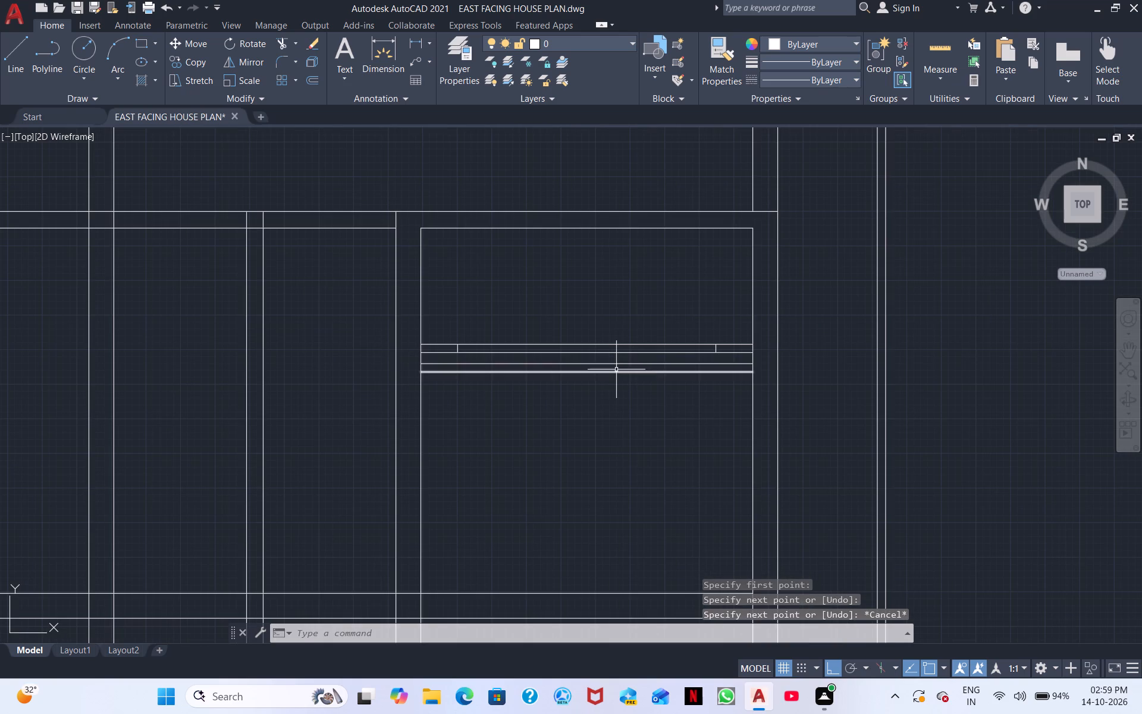
scroll(615, 368, up, 1)
middle_click(615, 368)
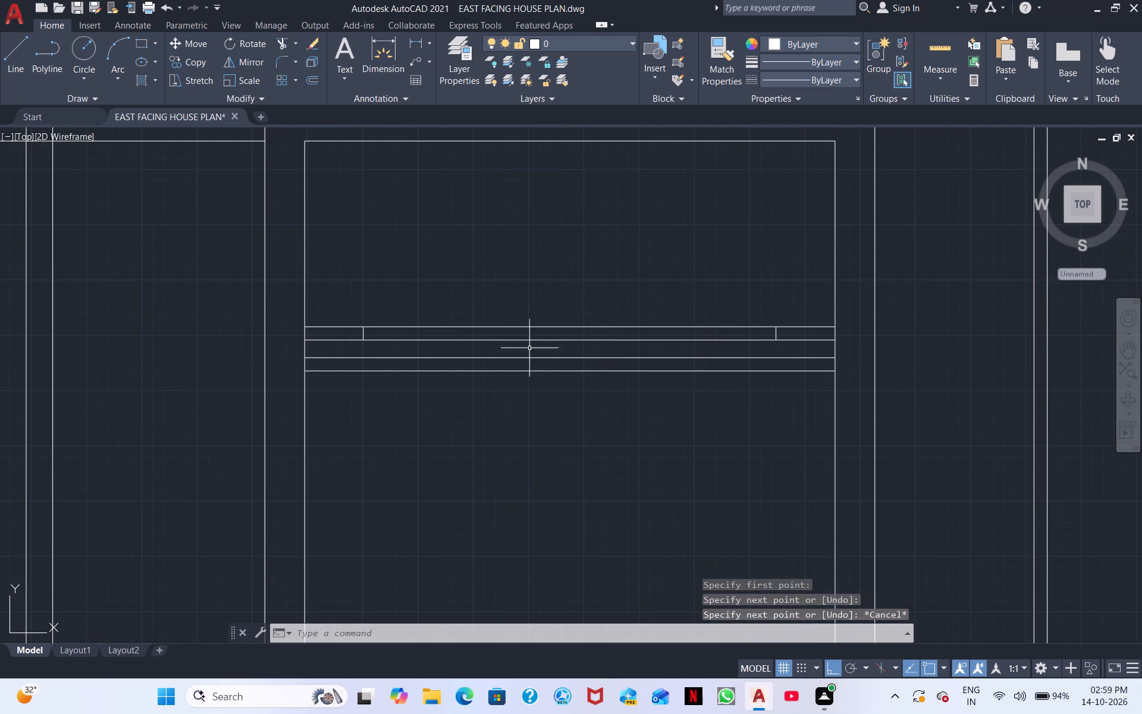
click(284, 42)
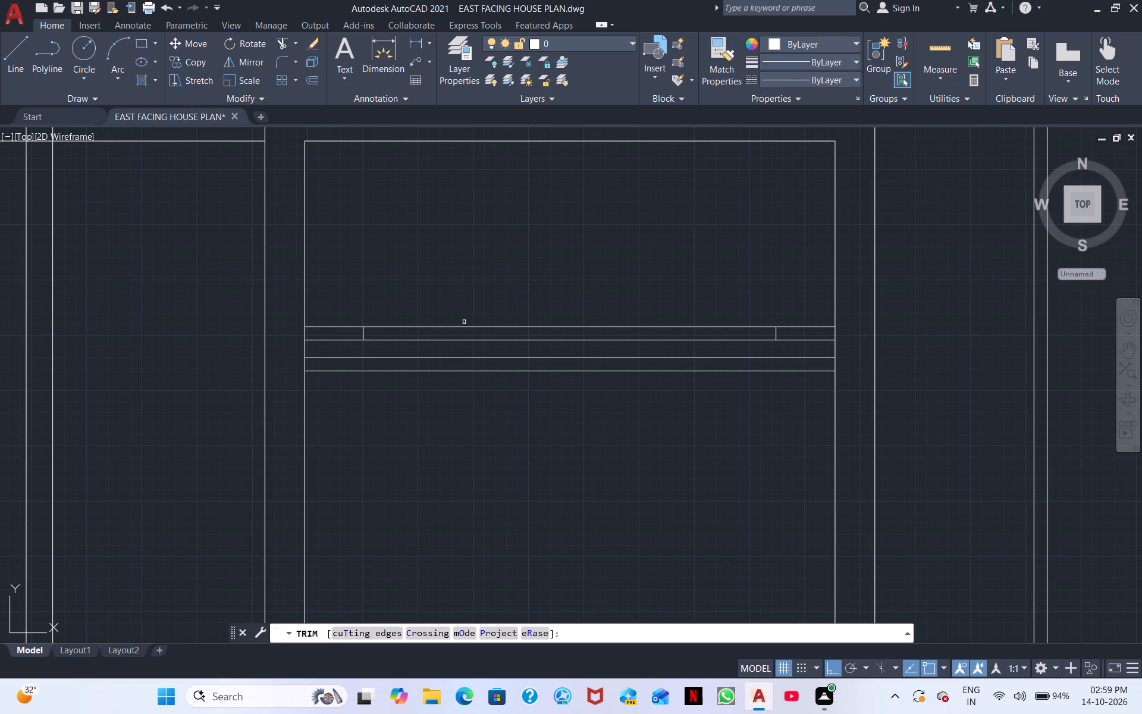
click(466, 325)
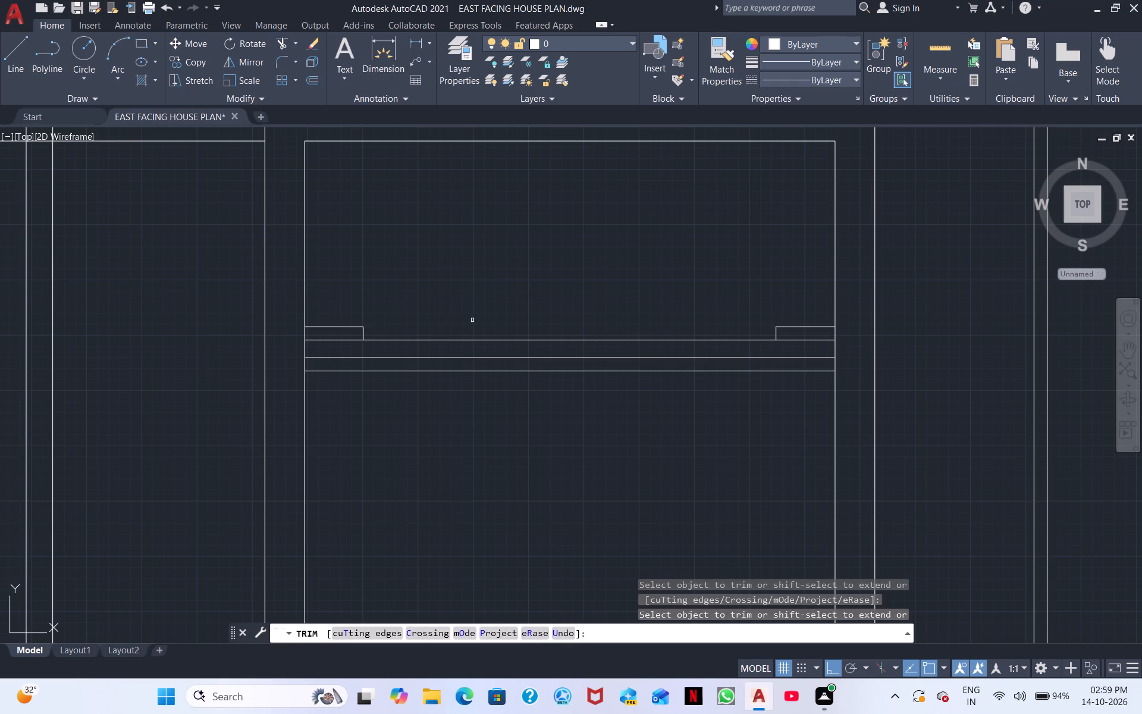
key(Escape)
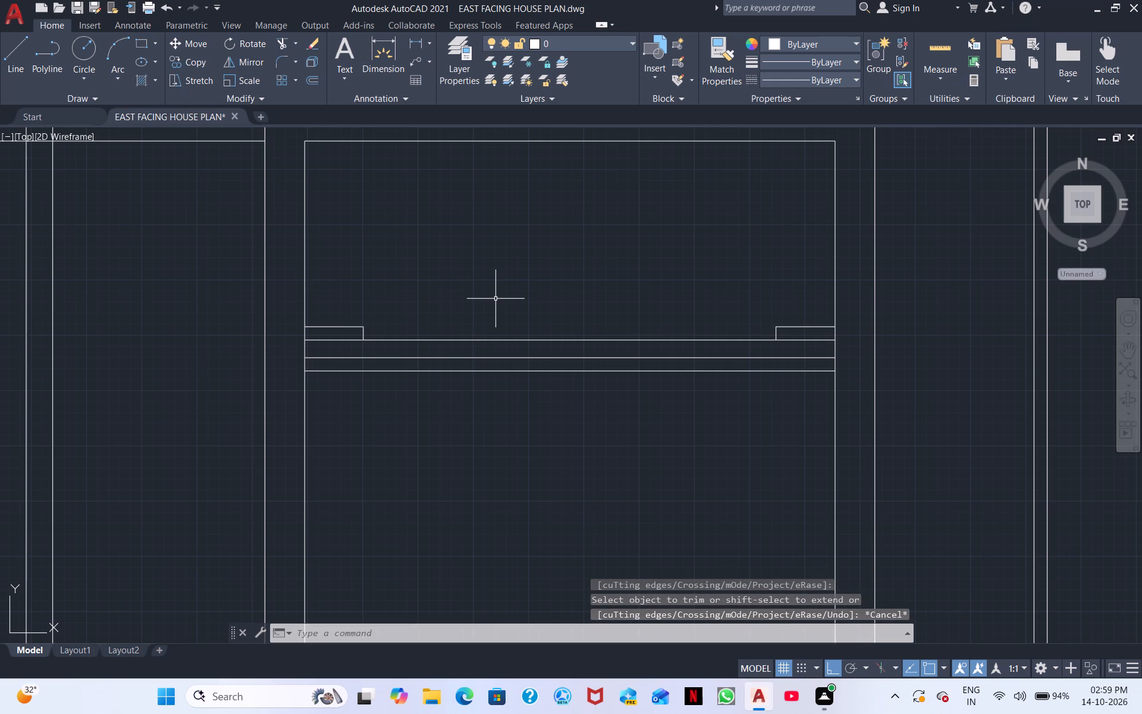
Offset the line along the base of the two end blocks 1" northward.
text(O)
key(space)
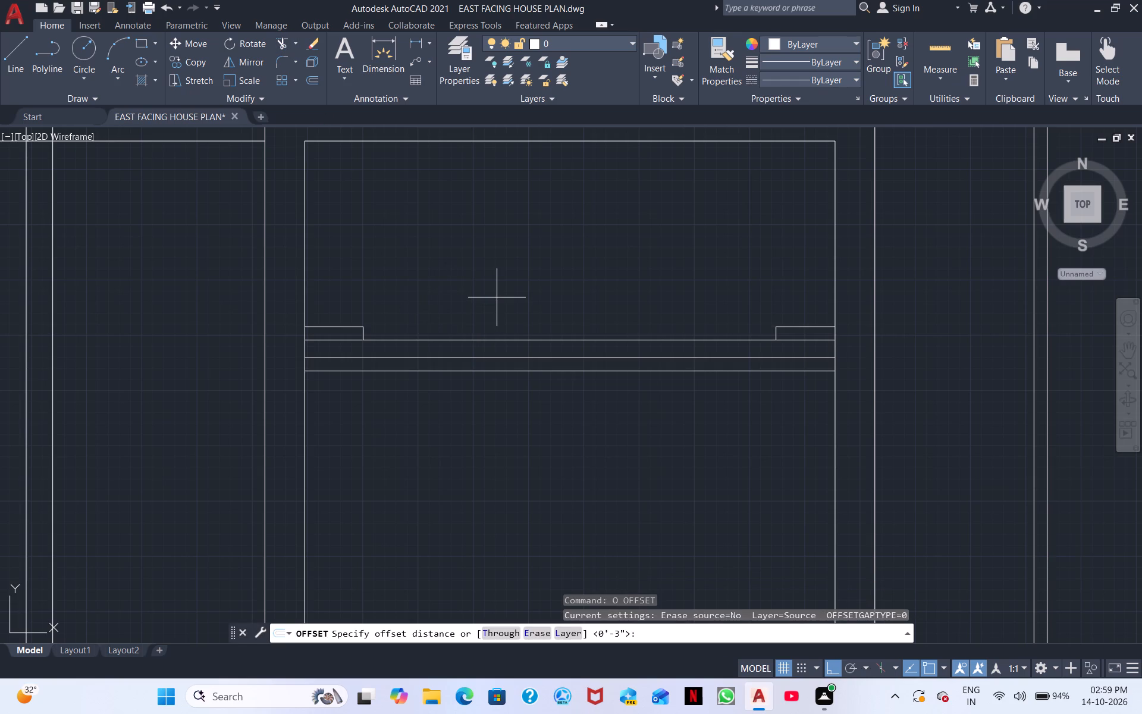
text(1")
key(Return)
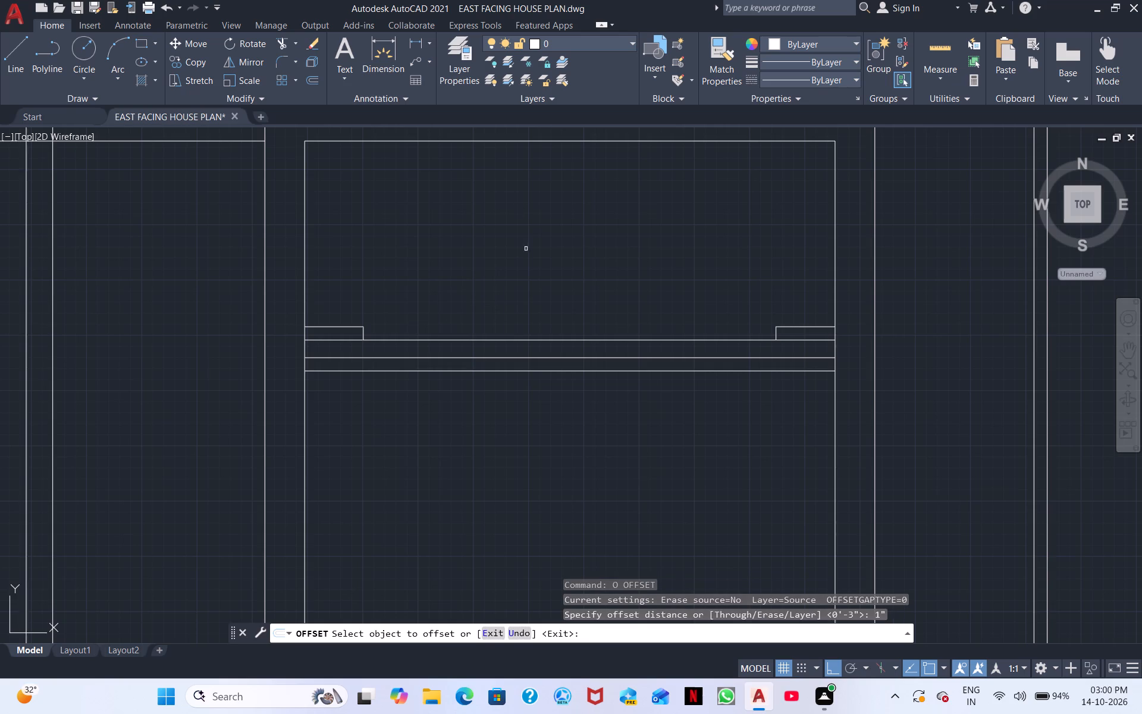
click(559, 341)
click(566, 328)
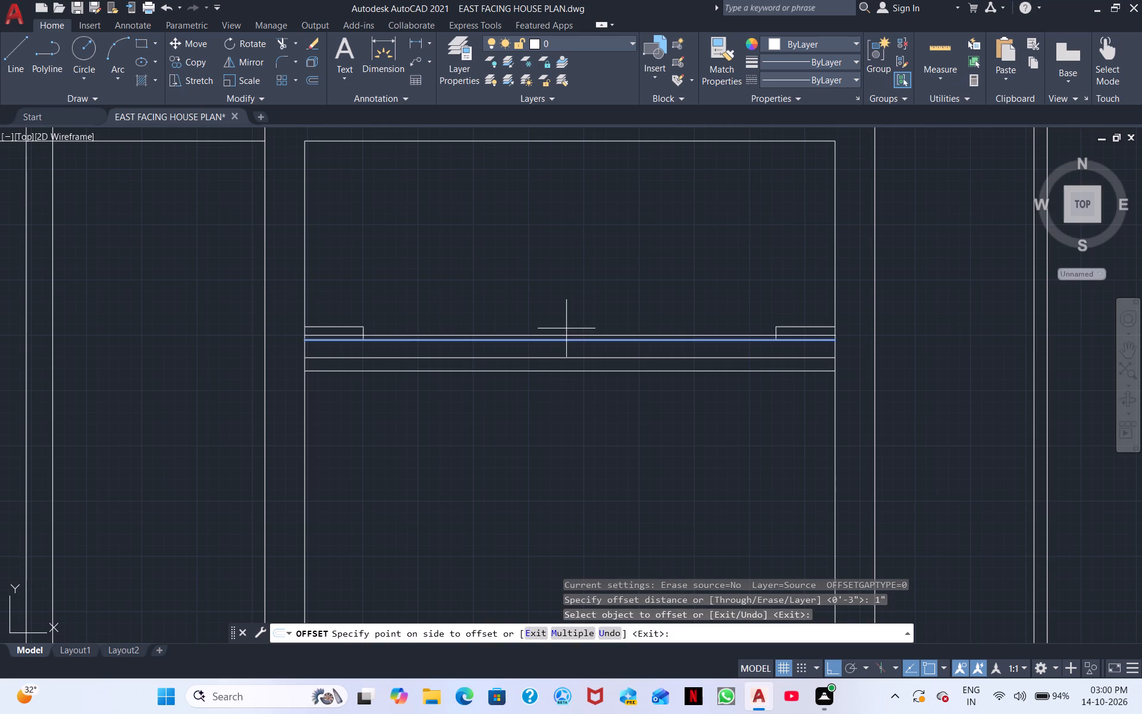
Trim the ends of the 1" offset line inside the west and east end blocks.
click(277, 42)
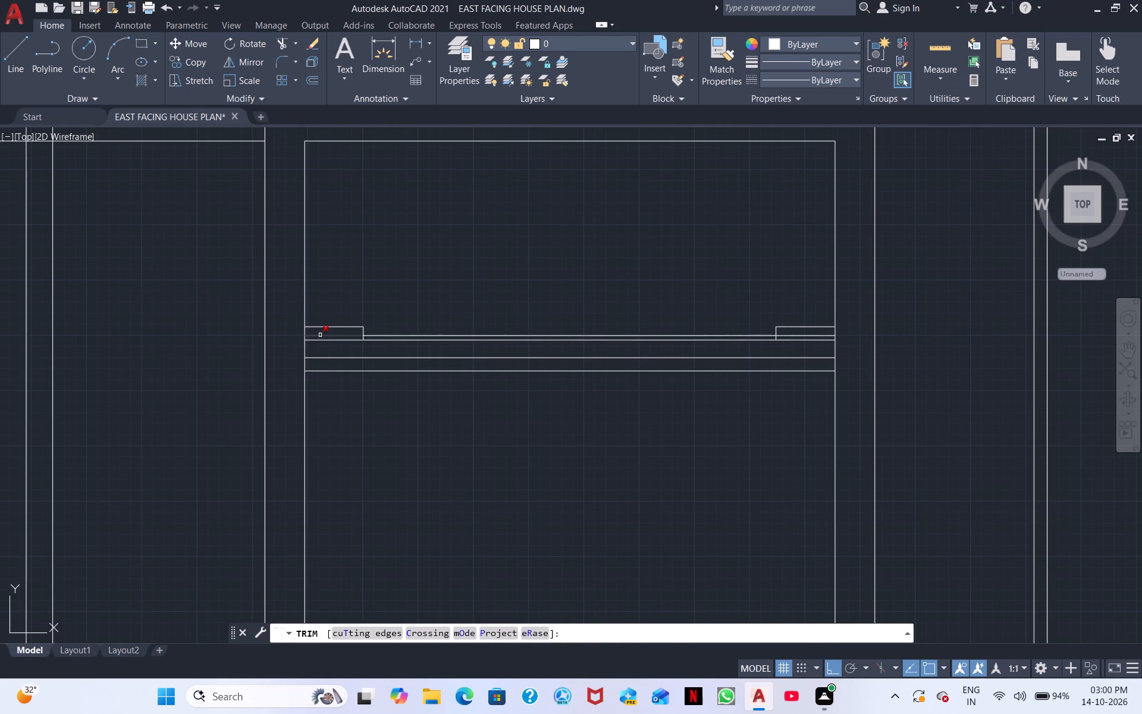
click(321, 335)
middle_drag(504, 360, 291, 360)
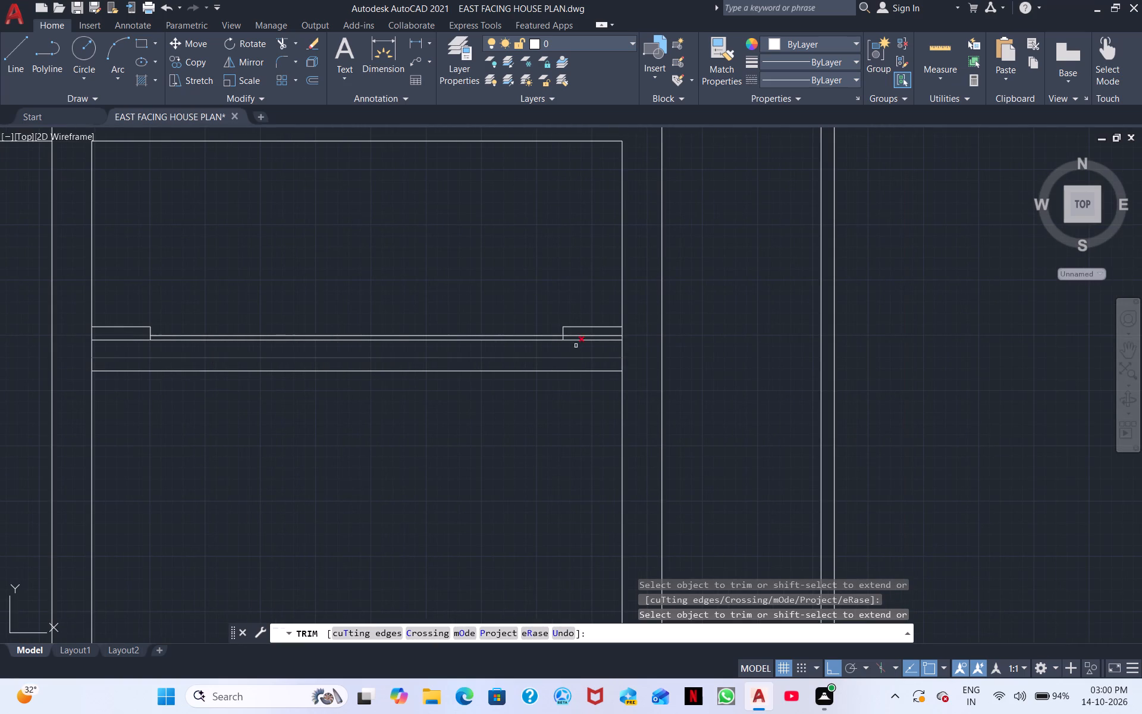
click(586, 337)
key(Escape)
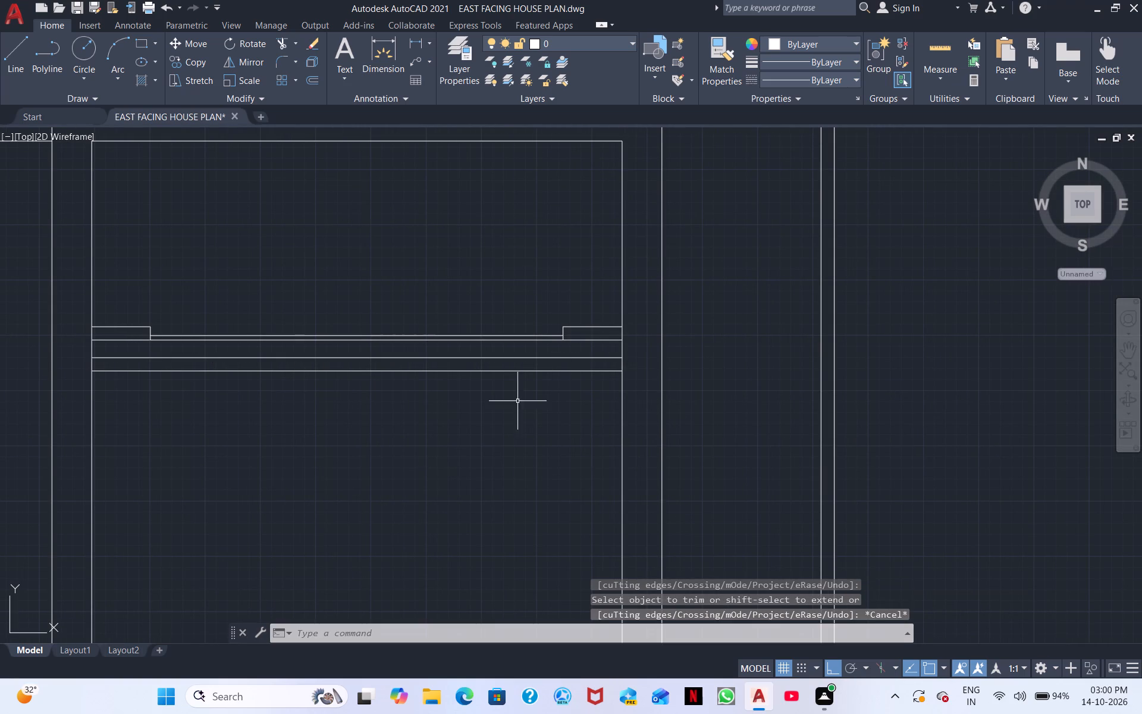
scroll(516, 402, down, 1)
middle_drag(371, 432, 483, 370)
scroll(490, 380, down, 2)
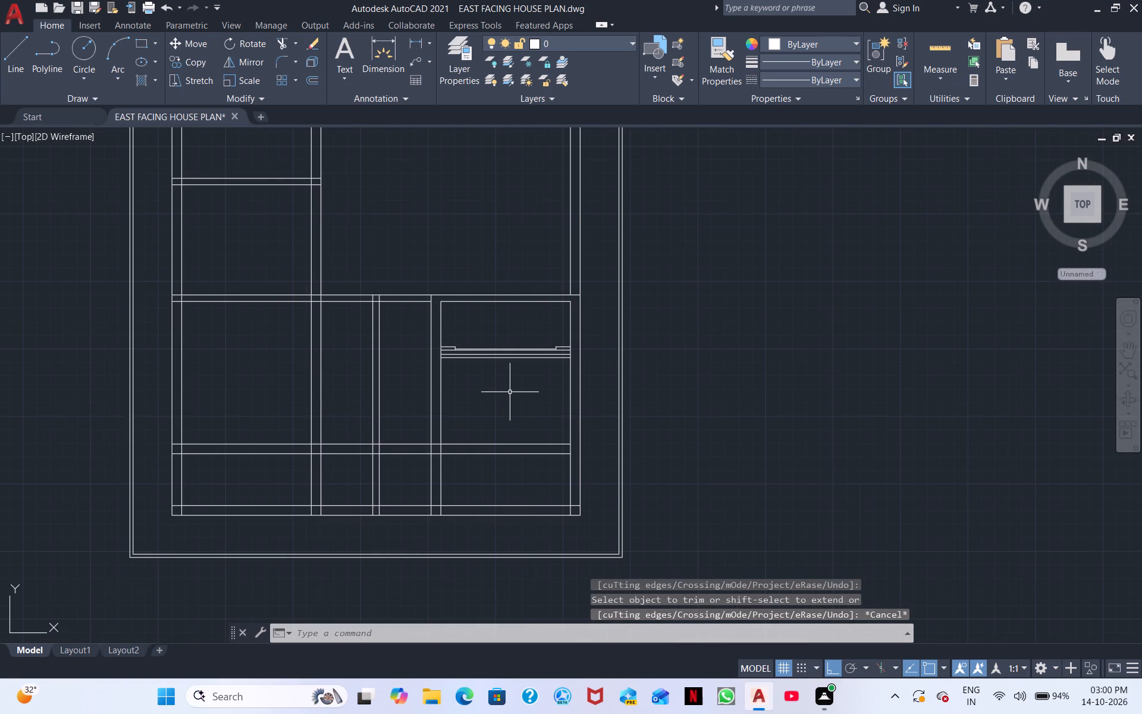
Trim the two eastern interior vertical walls out of the southern strip, including their stubs in the south wall, and open its inner line at the western partition.
scroll(510, 392, down, 1)
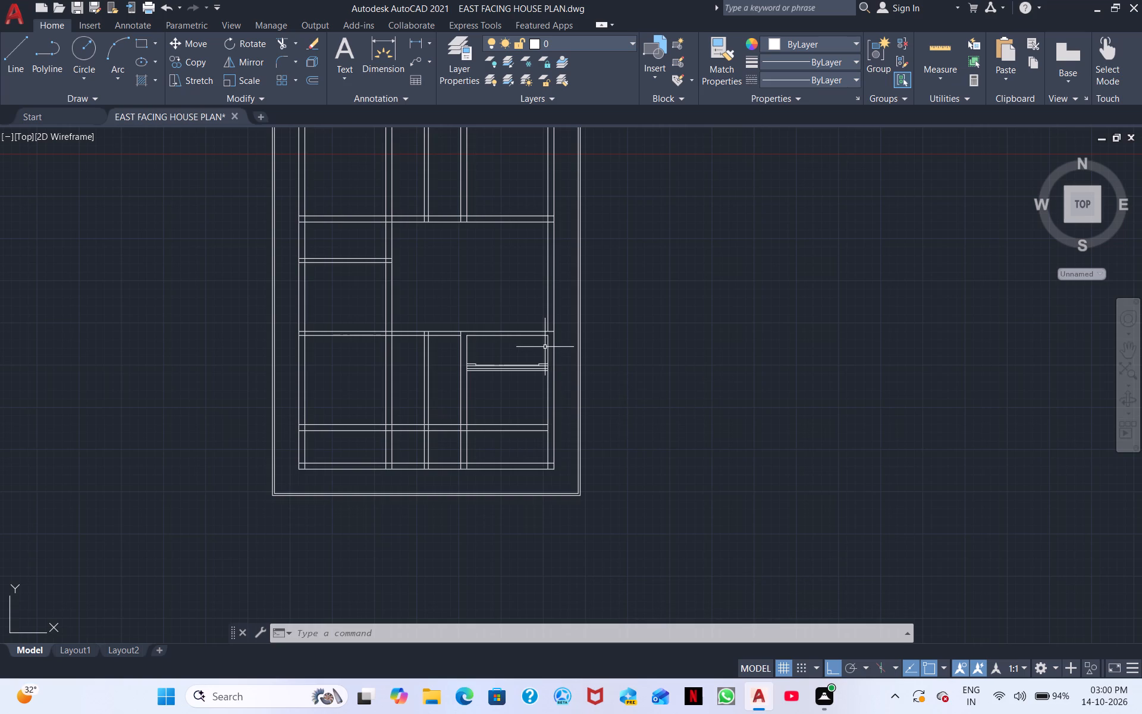
scroll(548, 357, down, 1)
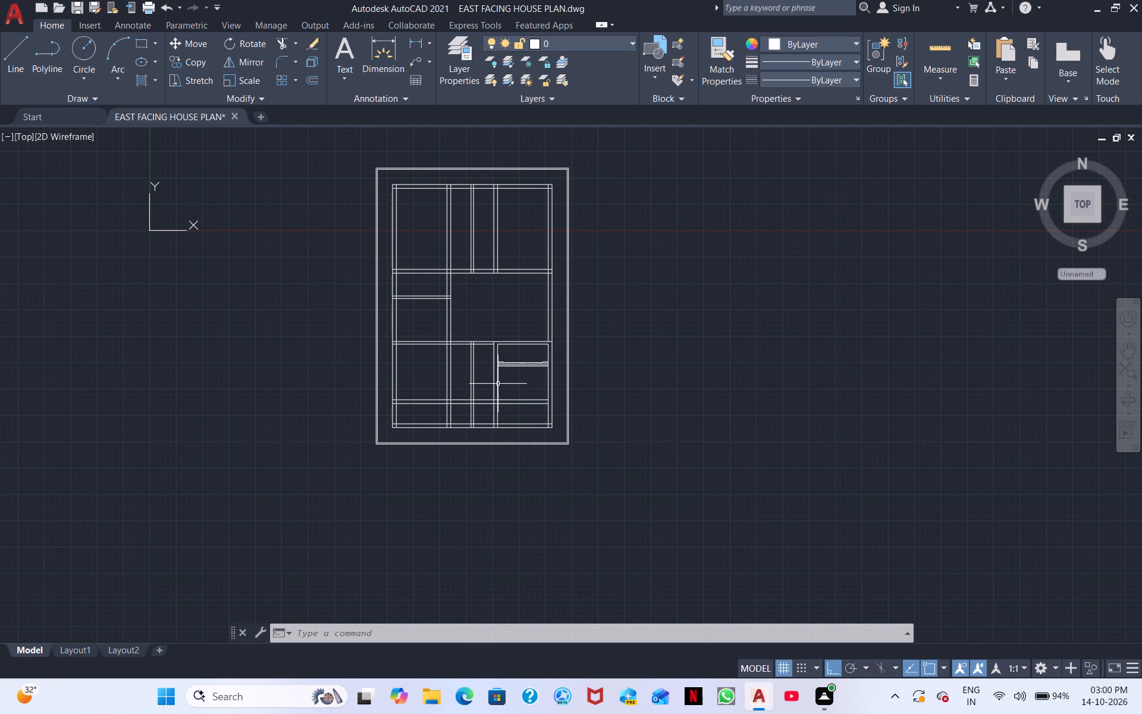
scroll(419, 434, up, 1)
middle_drag(466, 392, 368, 365)
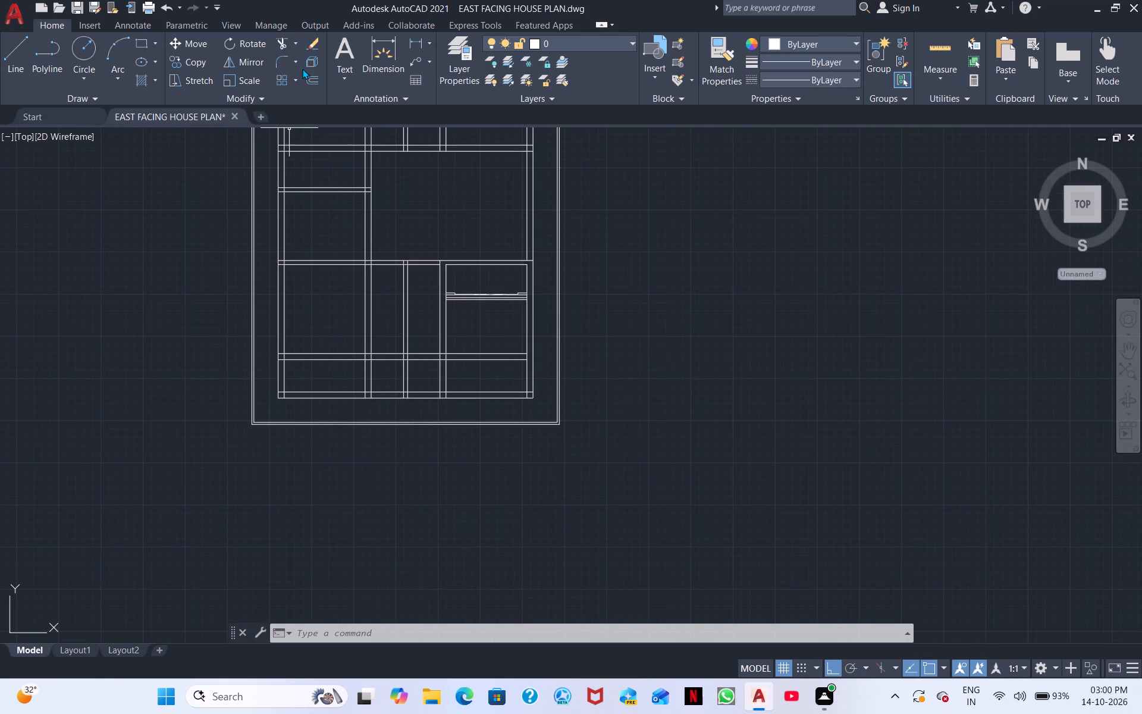
click(284, 37)
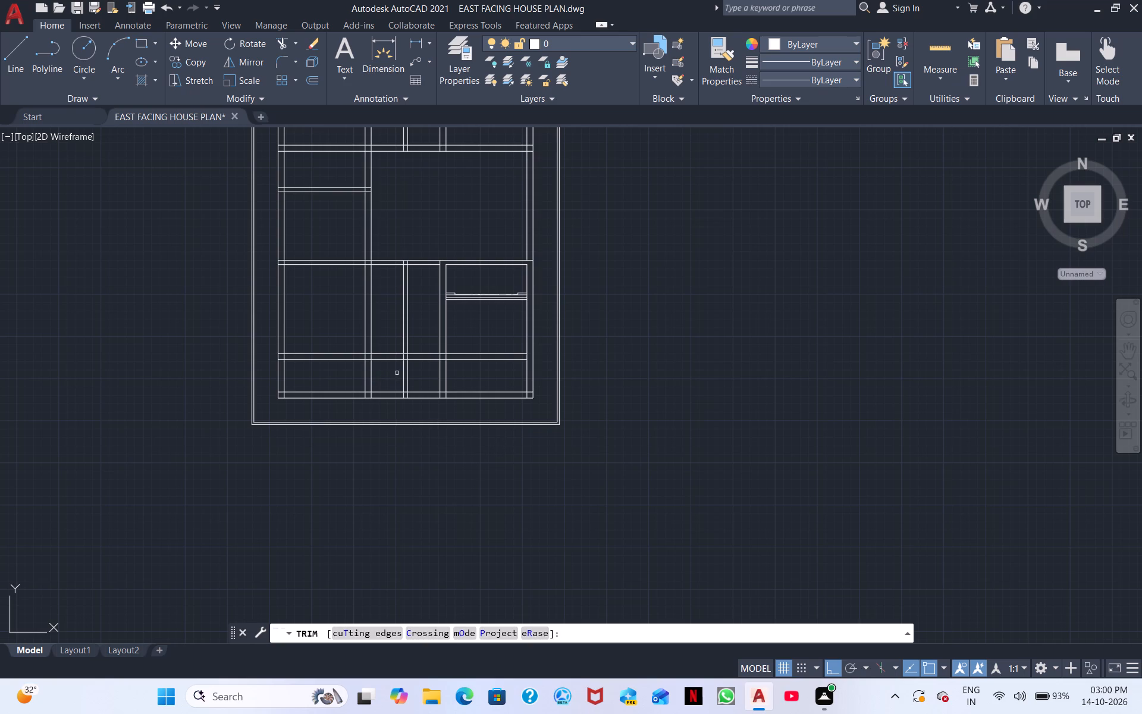
drag(397, 371, 453, 371)
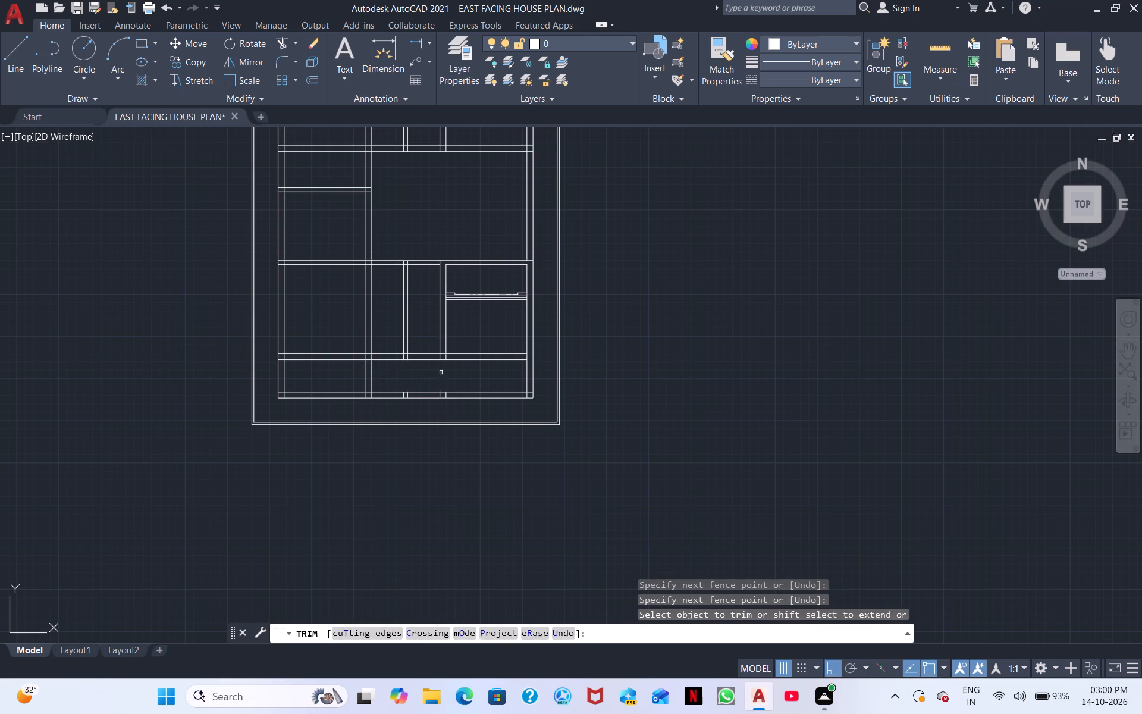
scroll(431, 375, up, 3)
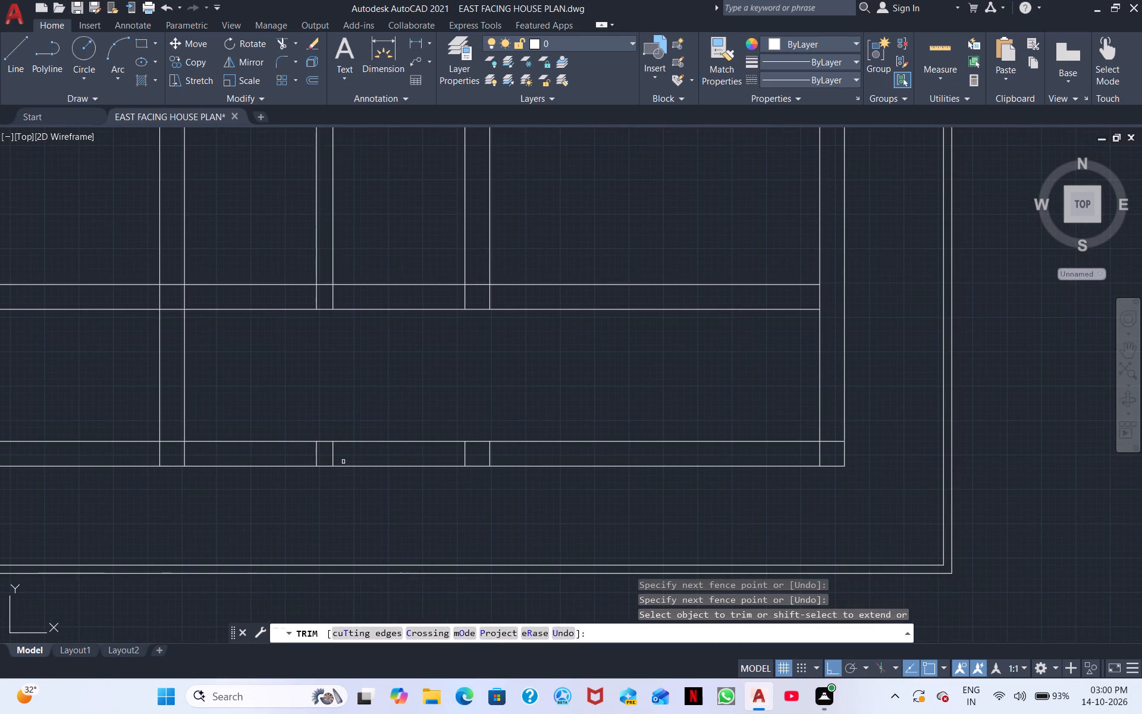
click(173, 442)
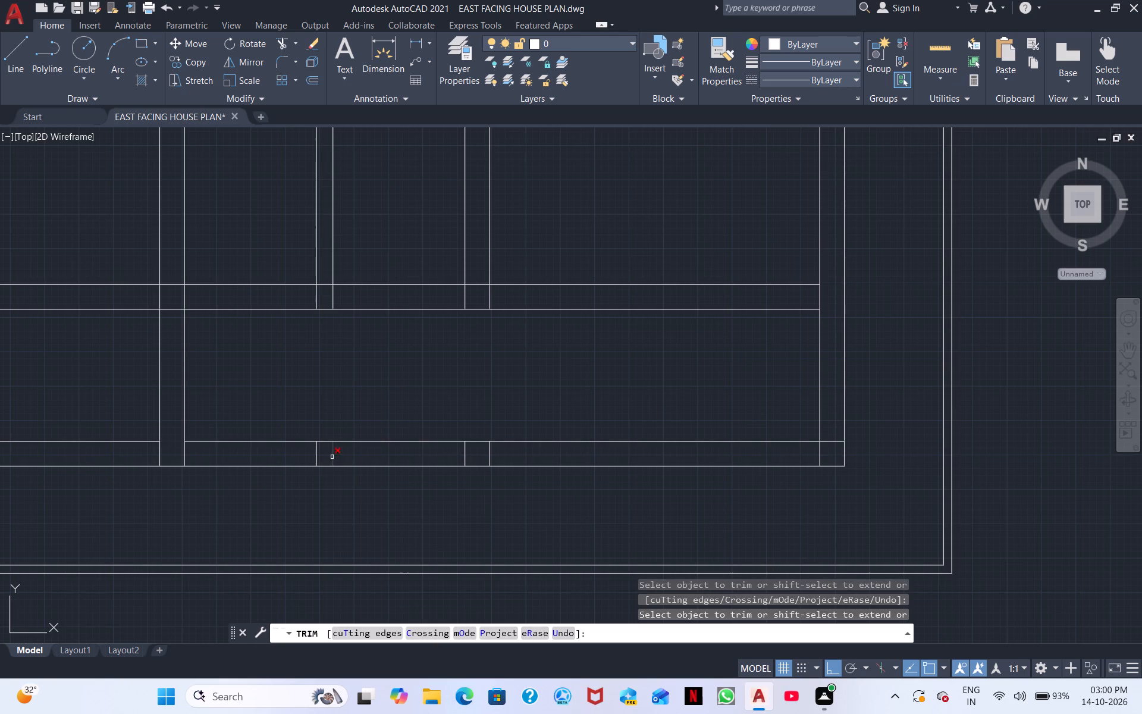
drag(284, 450, 482, 452)
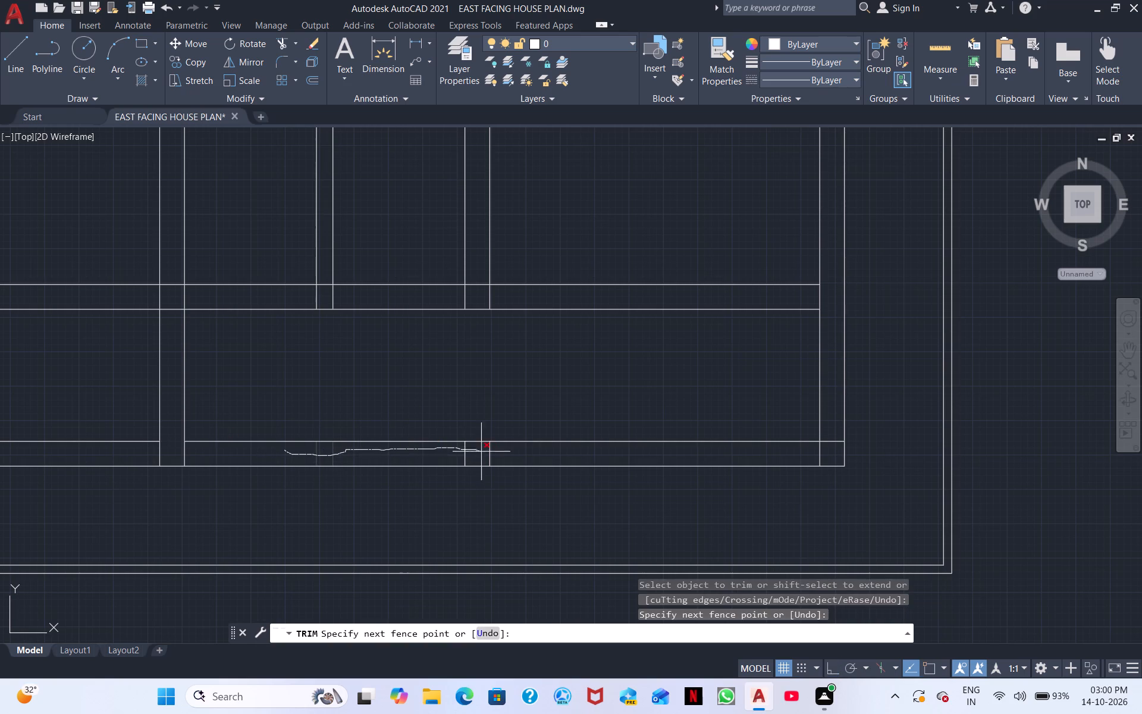
drag(482, 452, 510, 456)
Extend the southern strip's upper wall to the outer east wall line, clean the corner, and trim both east wall lines beside the strip.
middle_drag(560, 445, 438, 427)
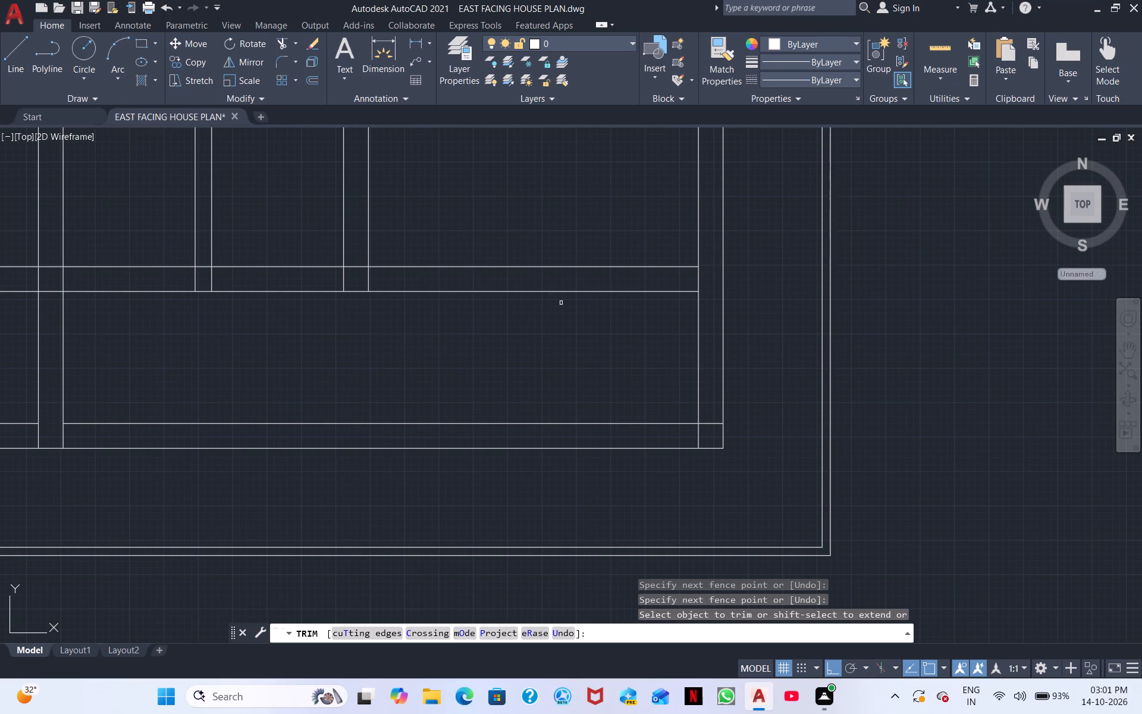
shift+click(663, 289)
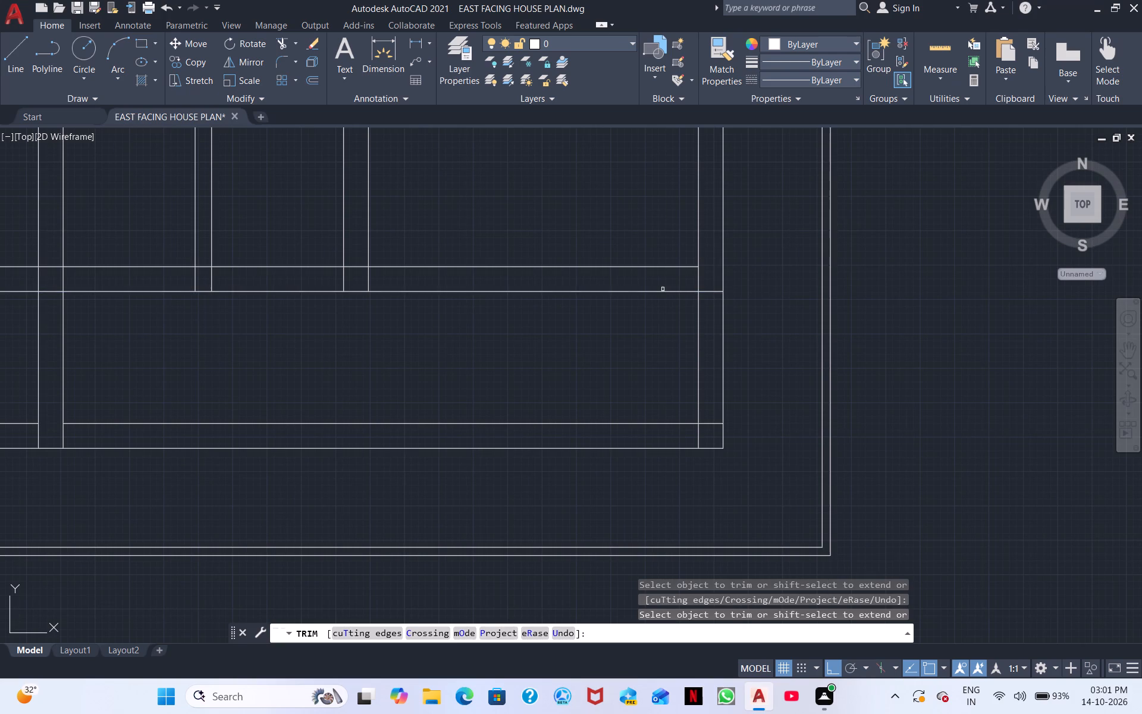
click(700, 280)
drag(729, 317, 697, 321)
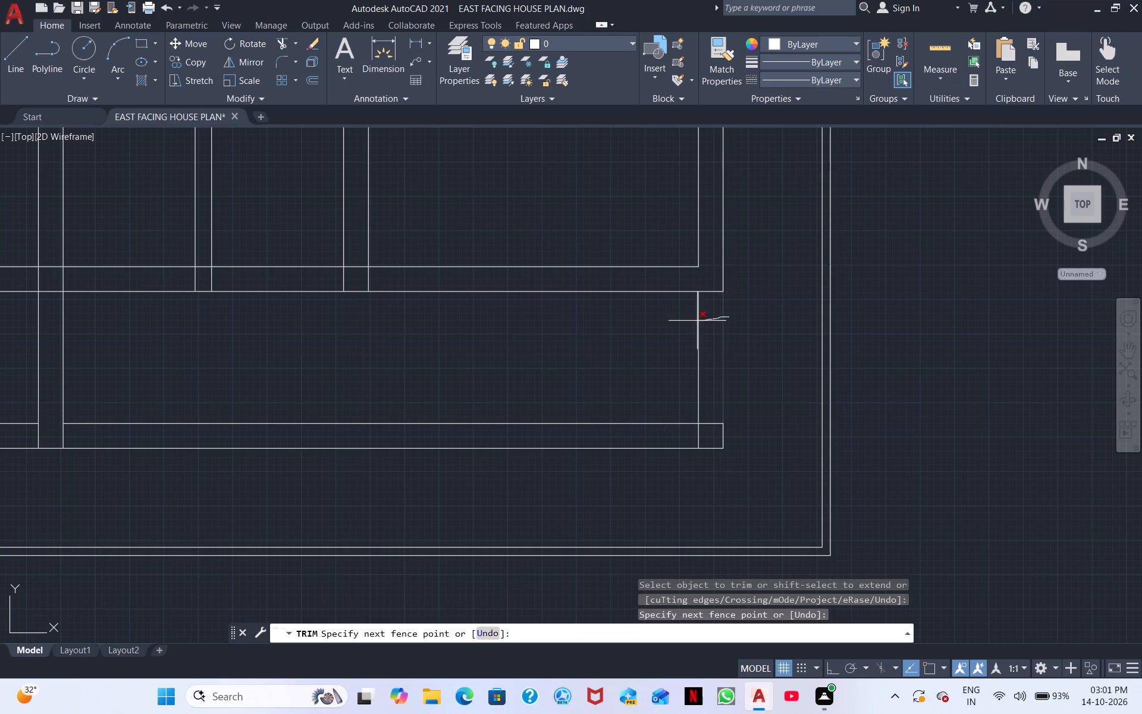
drag(697, 321, 695, 321)
Extend the southernmost interior line of the southeast room westward to the outer line of the room's west wall.
scroll(347, 433, down, 1)
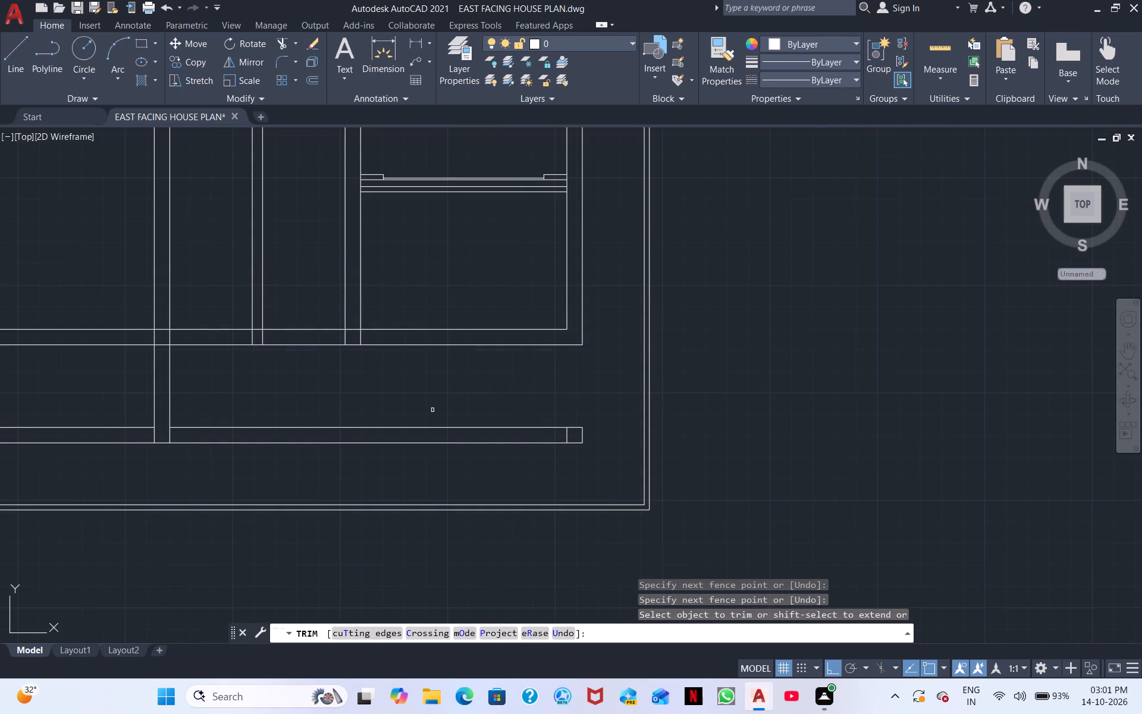
scroll(429, 420, down, 1)
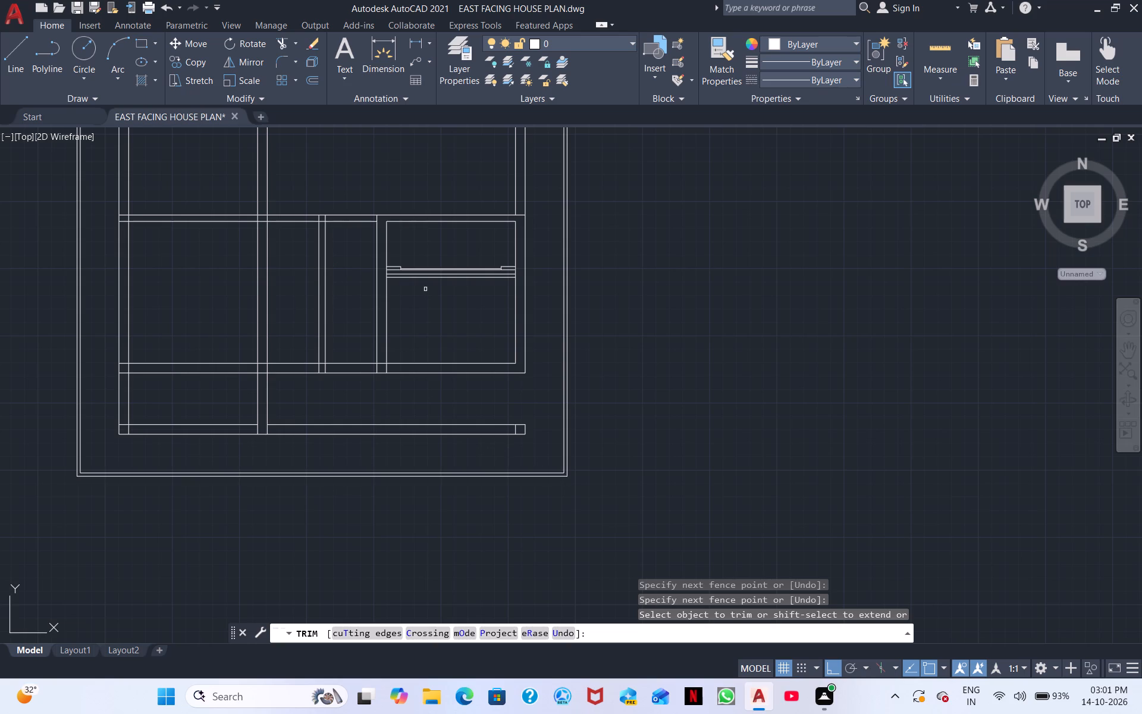
shift+click(399, 277)
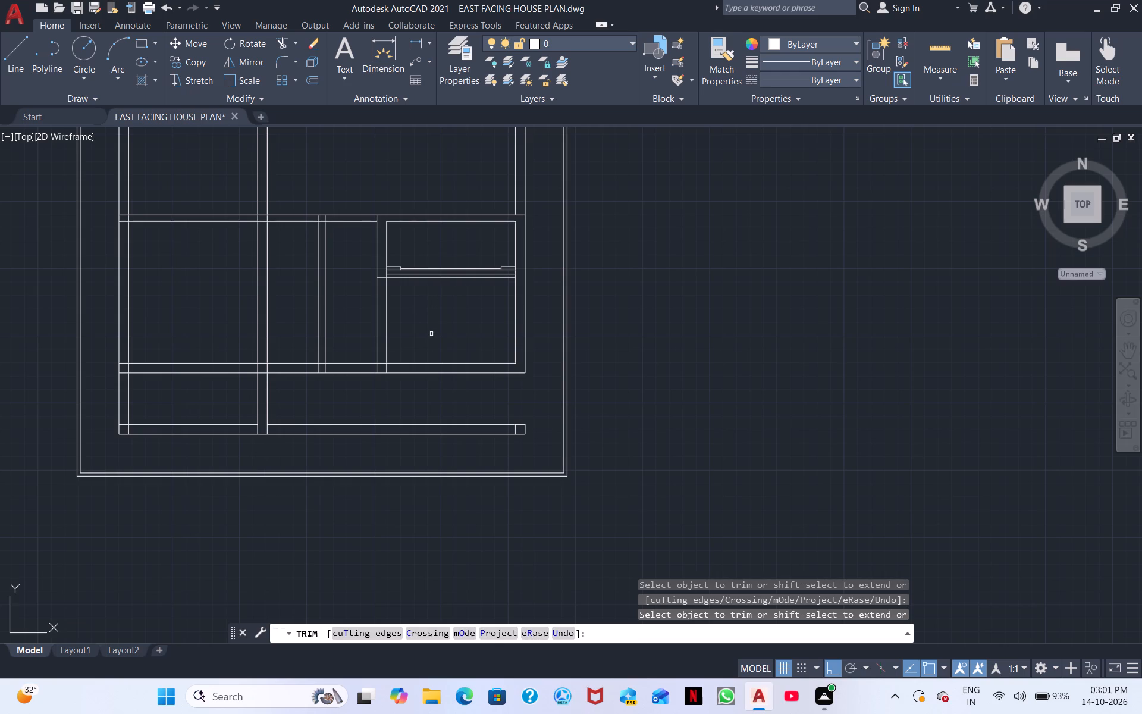
scroll(354, 241, down, 2)
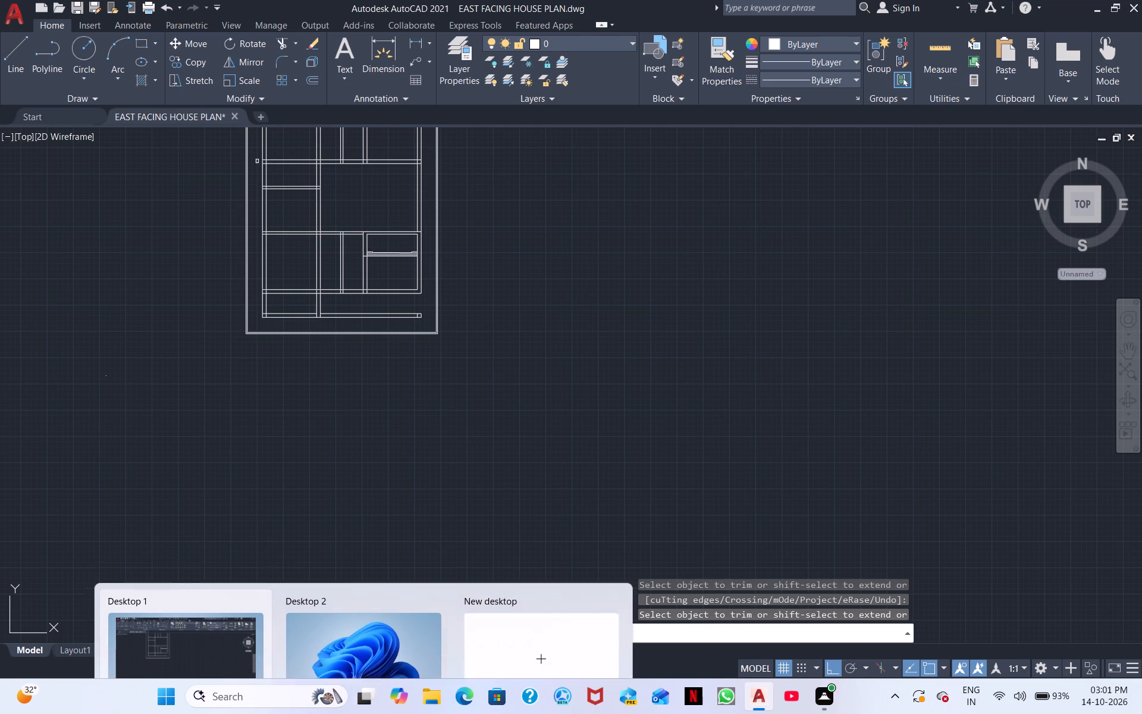
scroll(374, 317, up, 1)
middle_drag(366, 305, 554, 309)
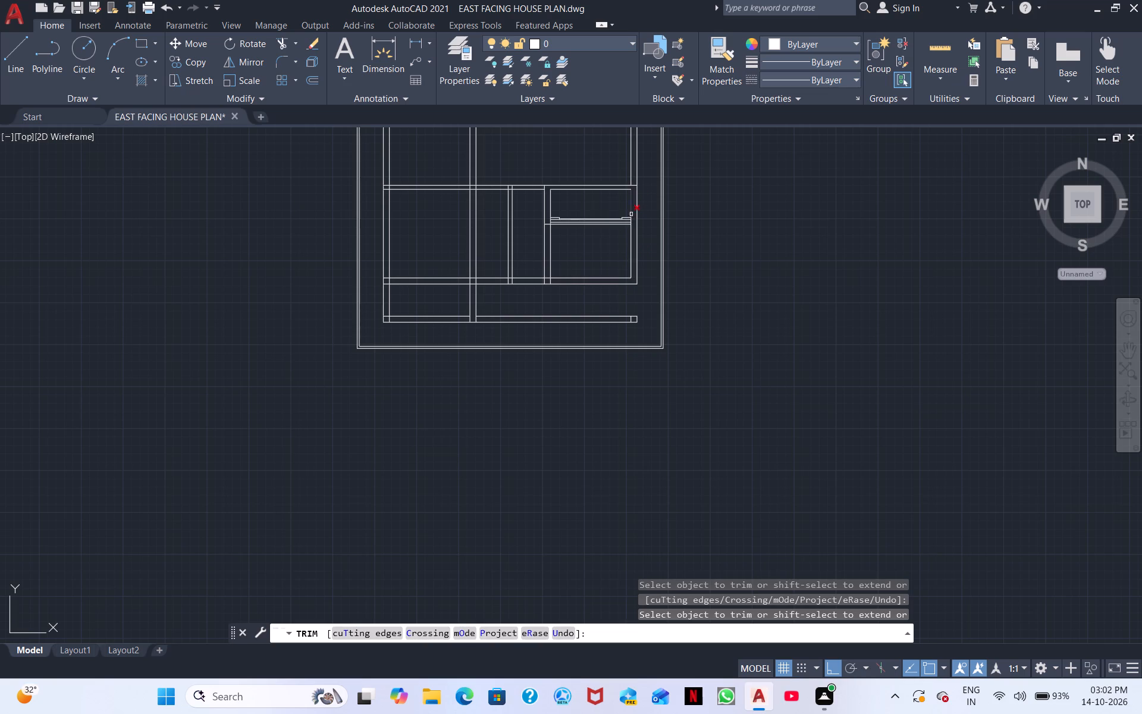
key(space)
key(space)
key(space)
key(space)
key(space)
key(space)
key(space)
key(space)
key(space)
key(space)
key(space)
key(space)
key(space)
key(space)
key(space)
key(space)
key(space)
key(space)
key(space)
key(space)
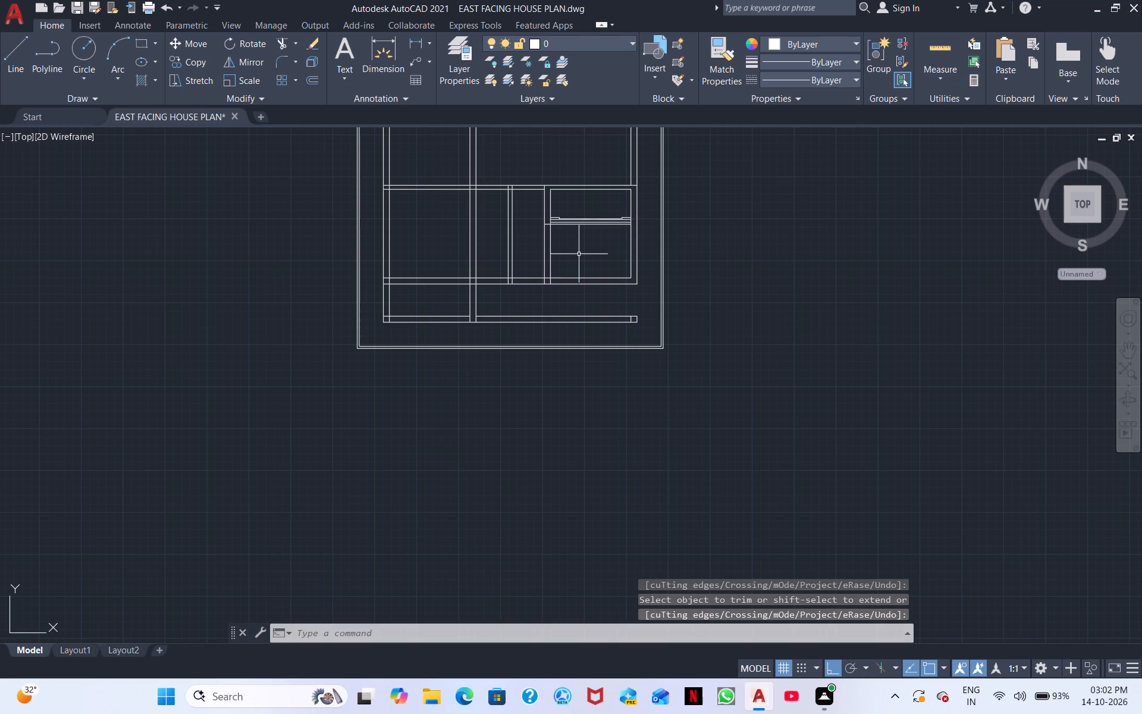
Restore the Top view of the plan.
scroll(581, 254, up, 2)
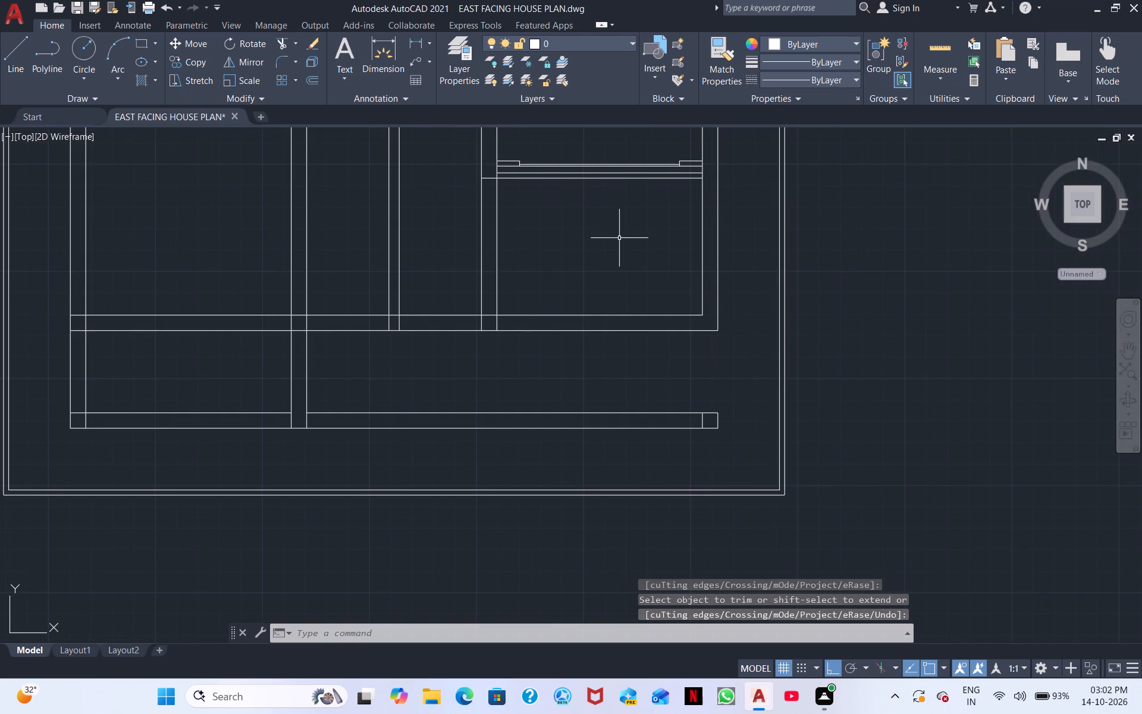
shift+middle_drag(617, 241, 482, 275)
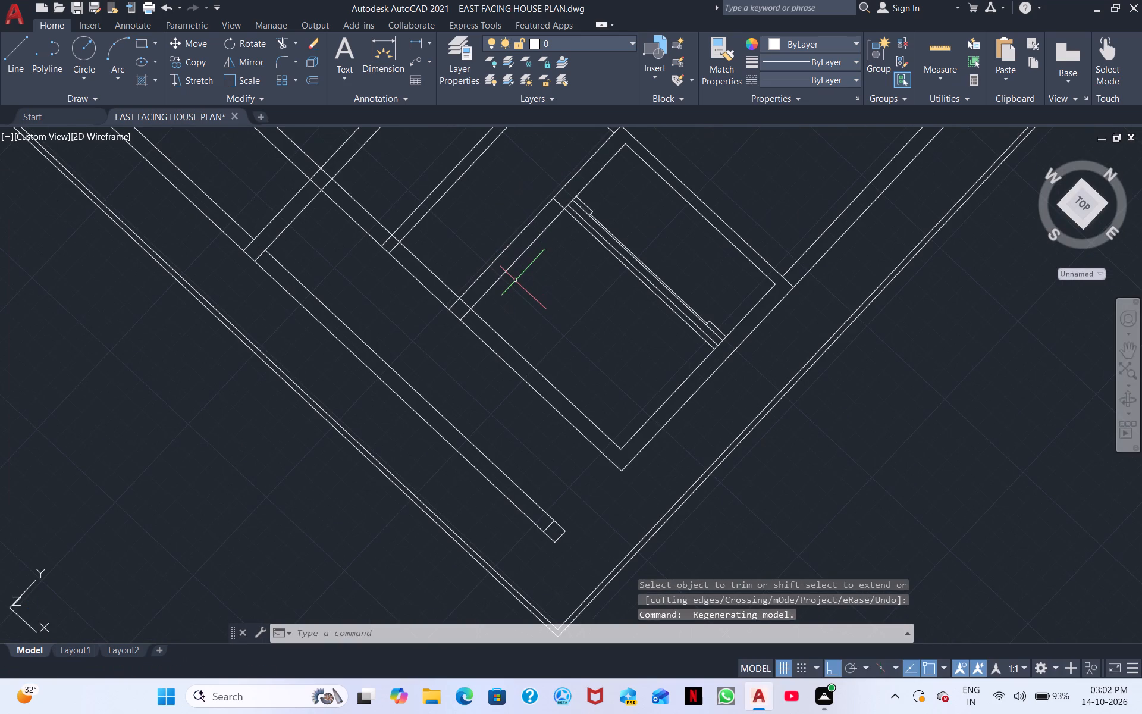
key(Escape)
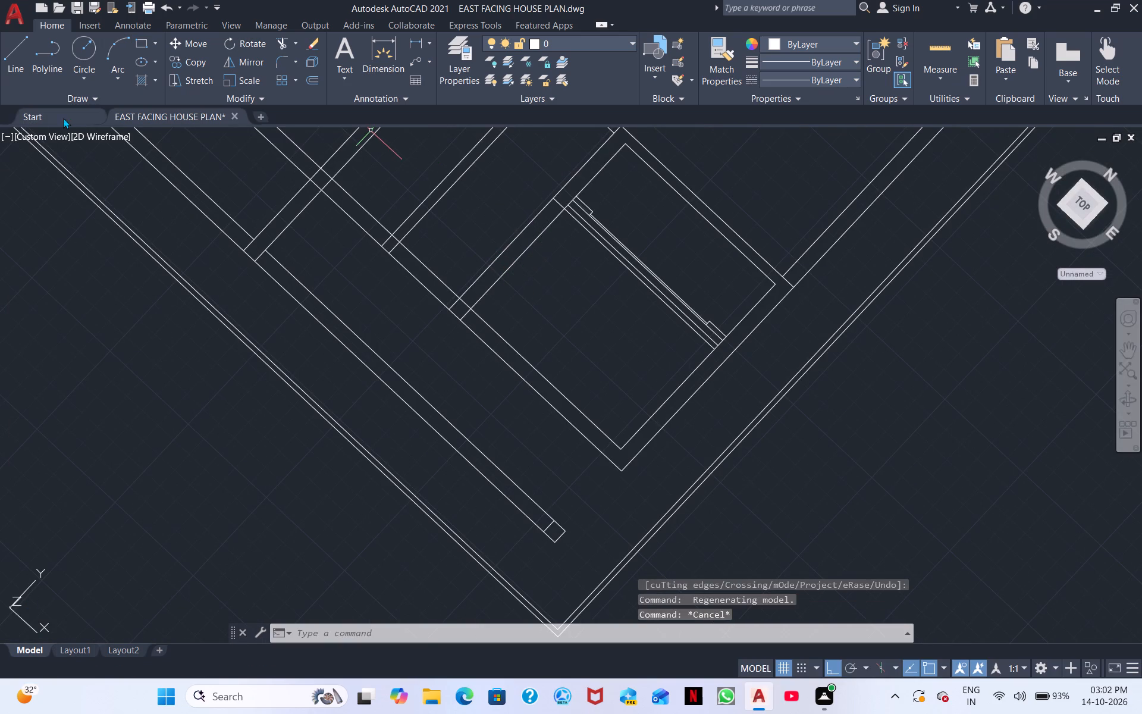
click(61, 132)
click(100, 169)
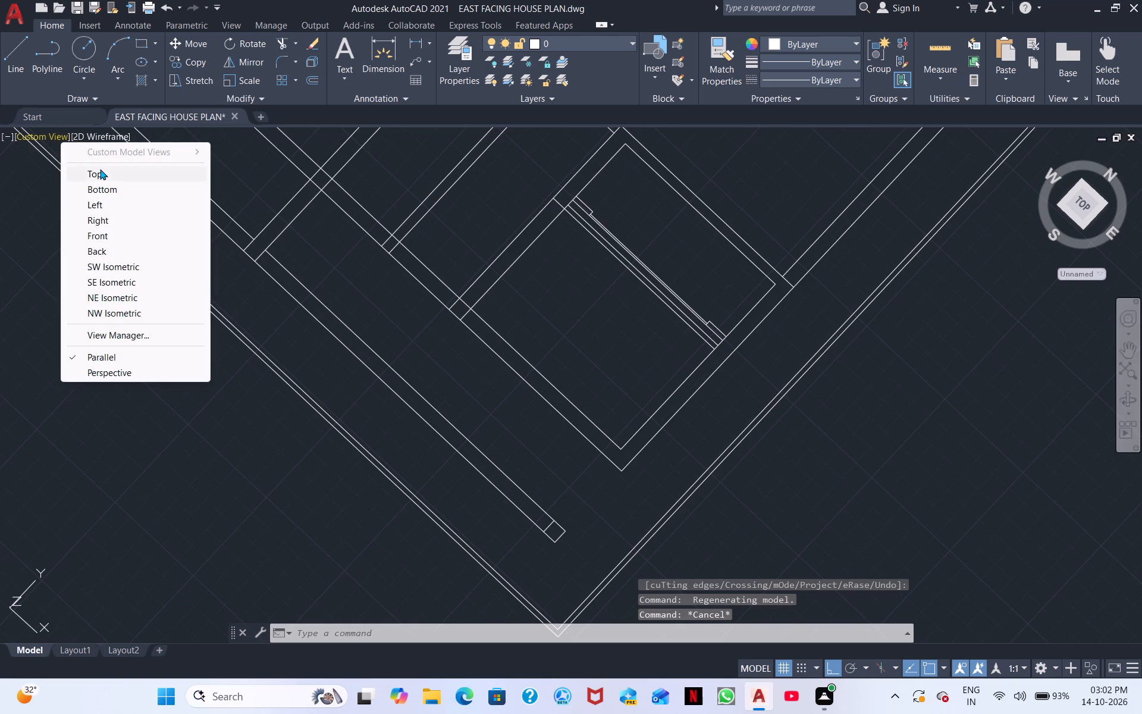
Extend the southernmost interior line of the southeast room eastward to the outer east wall line.
middle_drag(396, 307, 205, 175)
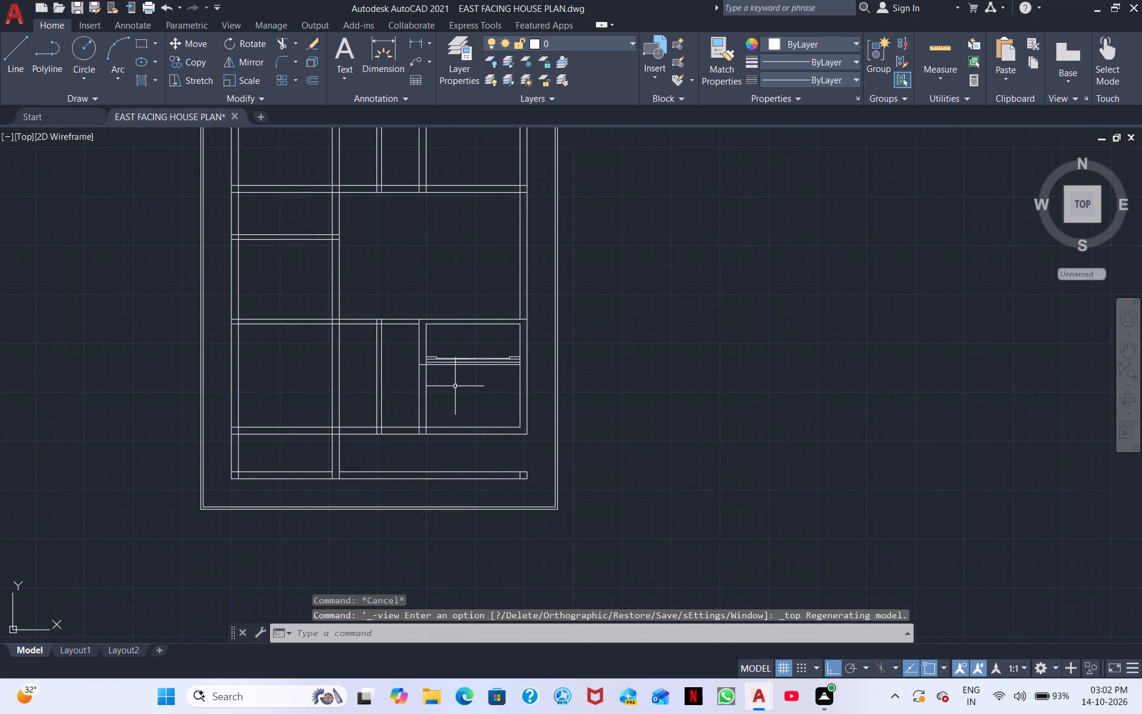
scroll(455, 386, up, 2)
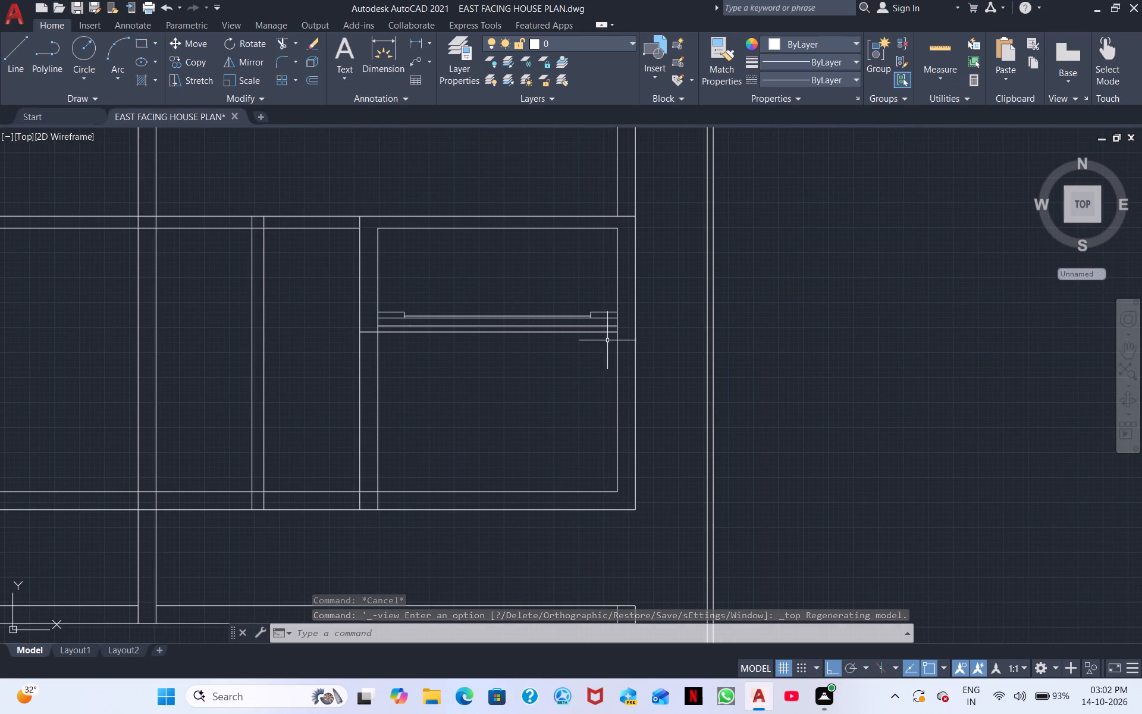
shift+click(601, 333)
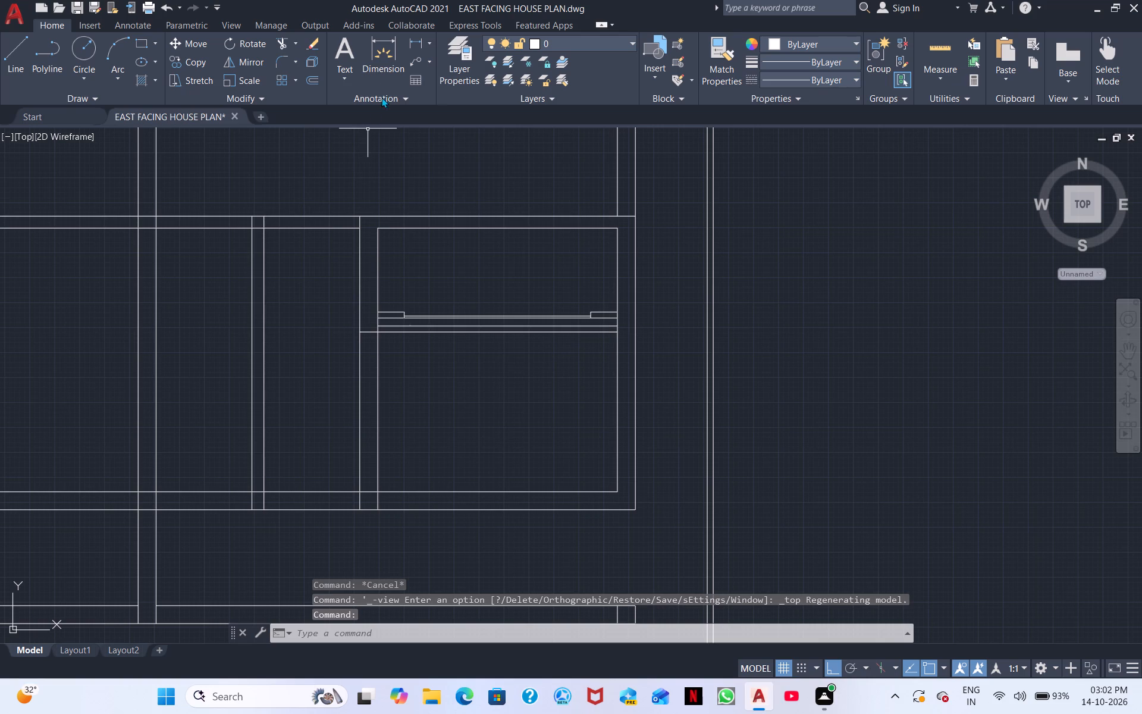
click(287, 47)
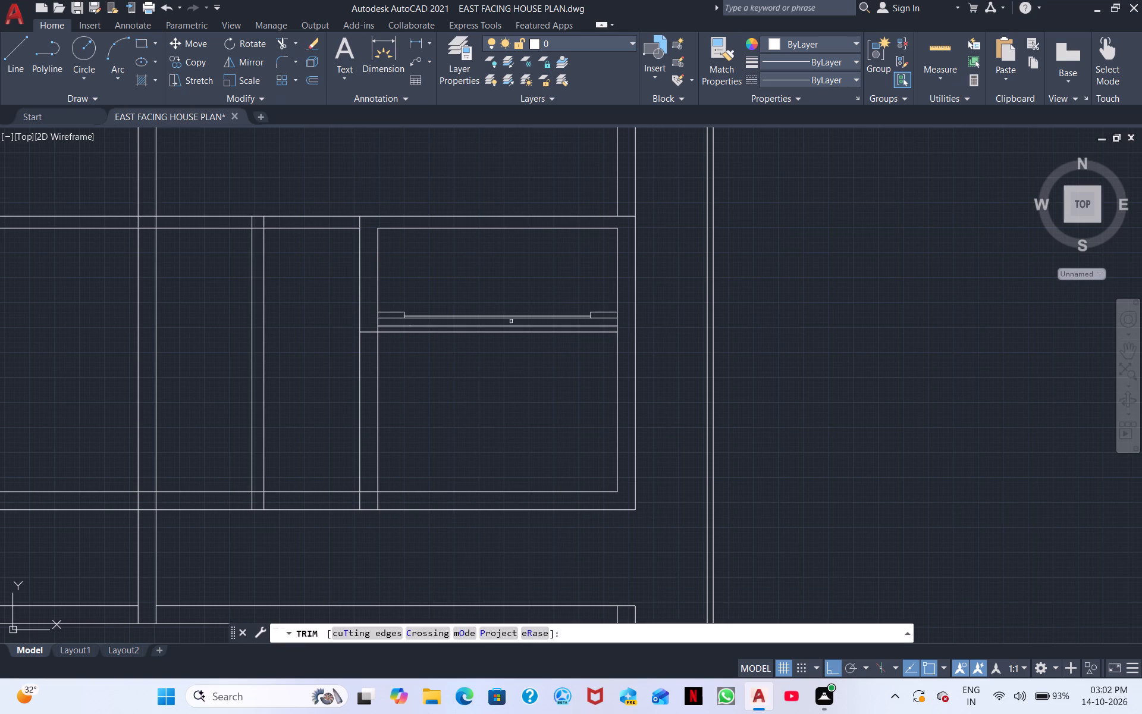
shift+click(537, 334)
Trim both east wall lines between the extended line and the horizontal wall to its south.
scroll(540, 401, down, 1)
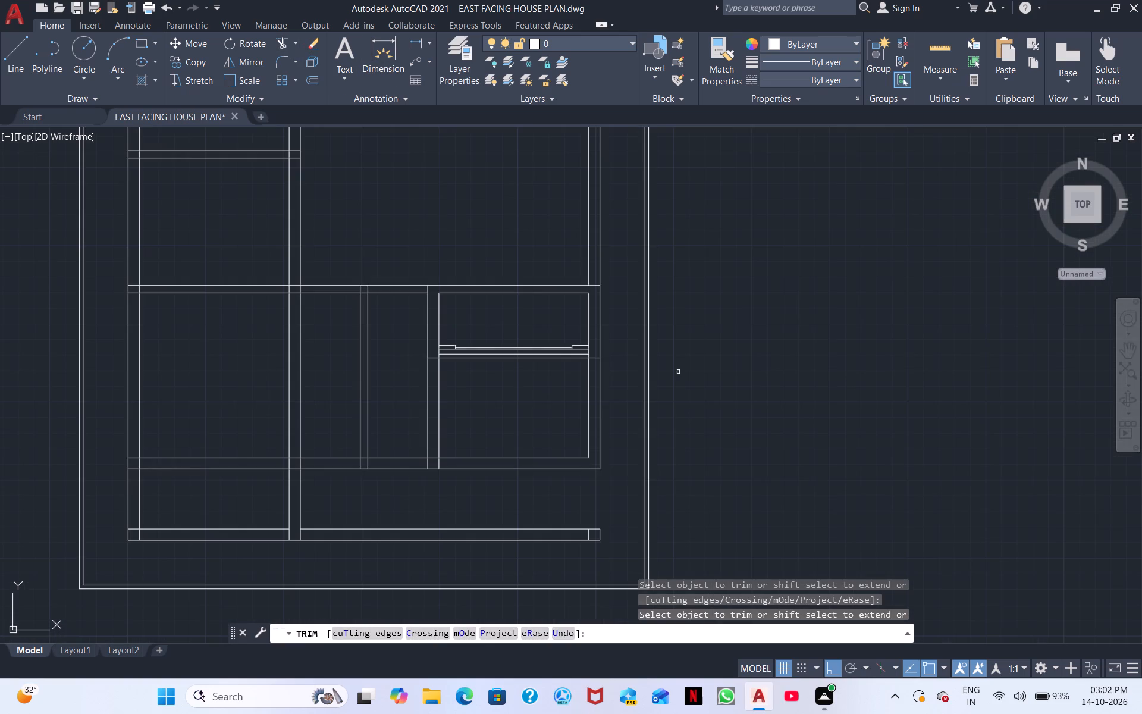
drag(602, 400, 550, 398)
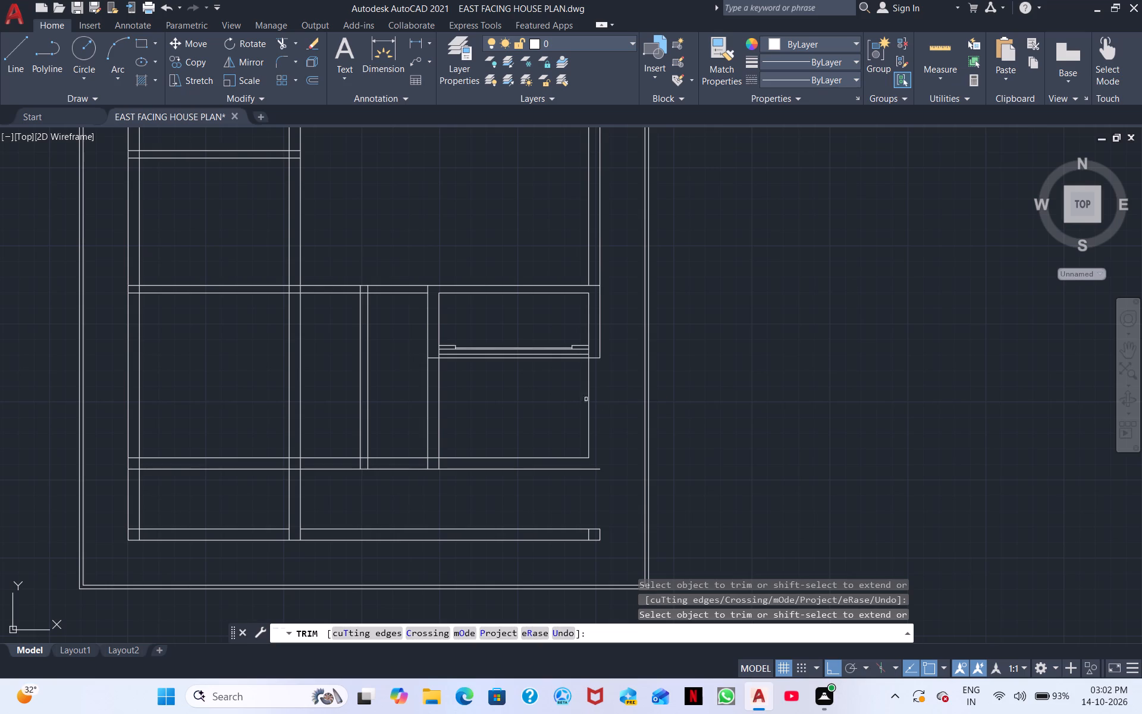
click(590, 398)
Trim the two interior vertical walls below the small southeast room's level, and remove the western one's stubs from the horizontal wall at its north end.
drag(338, 393, 457, 416)
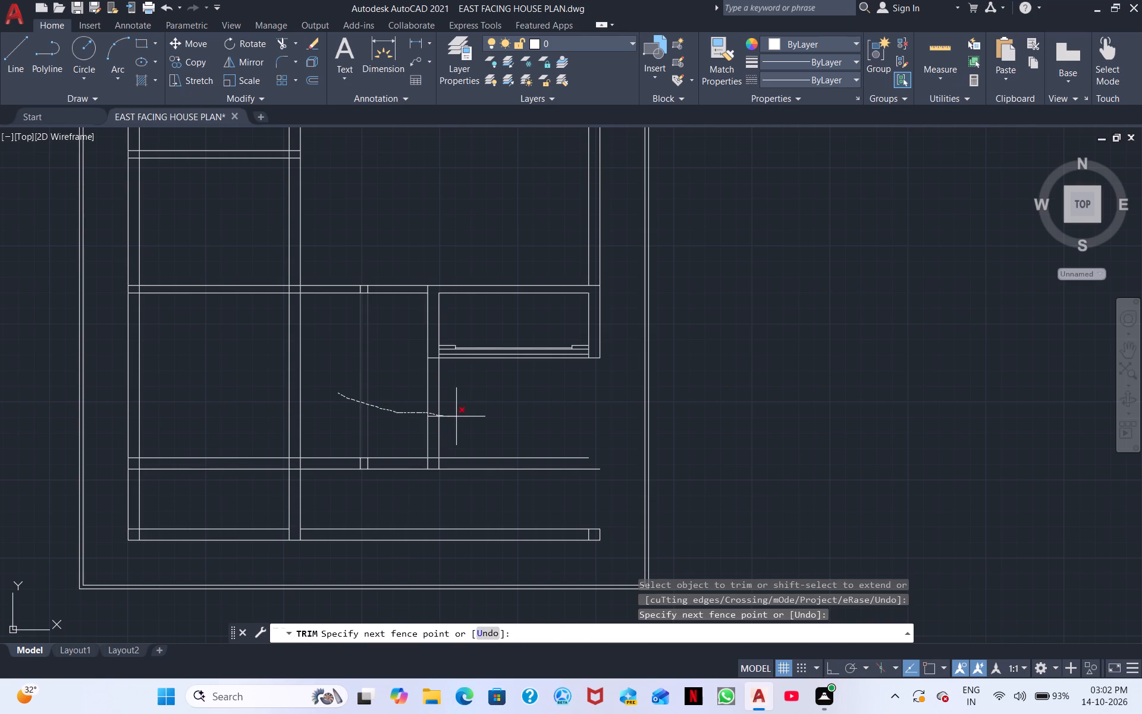
drag(457, 416, 458, 416)
middle_drag(454, 418, 387, 434)
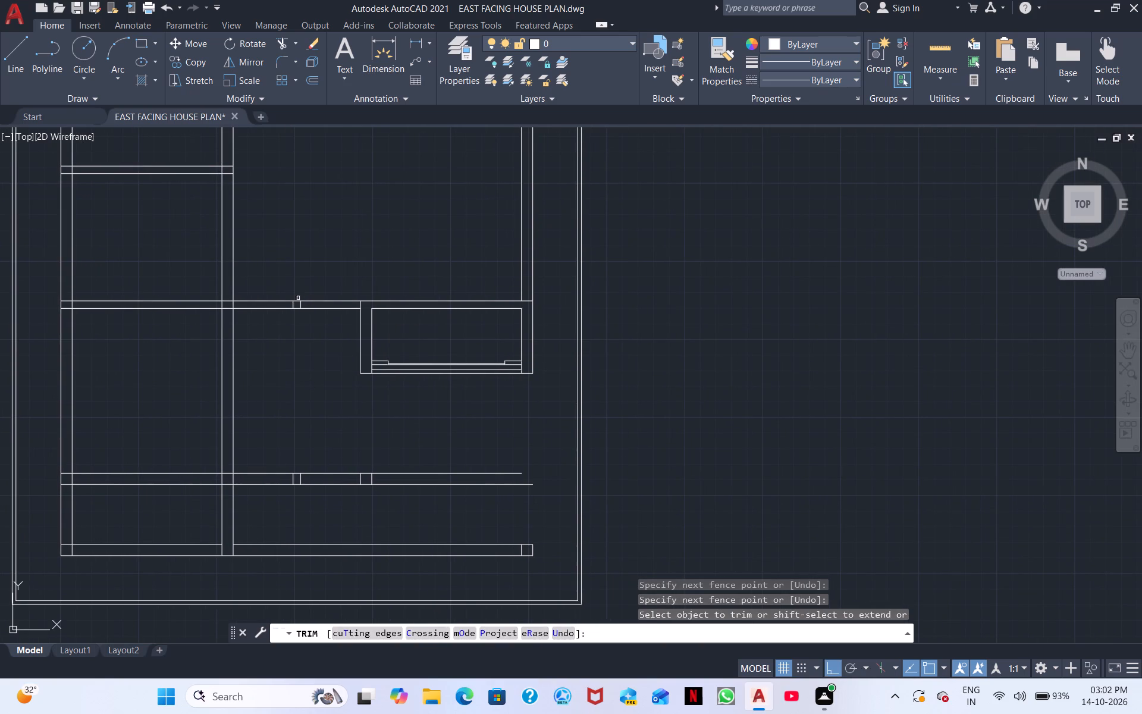
scroll(295, 305, up, 2)
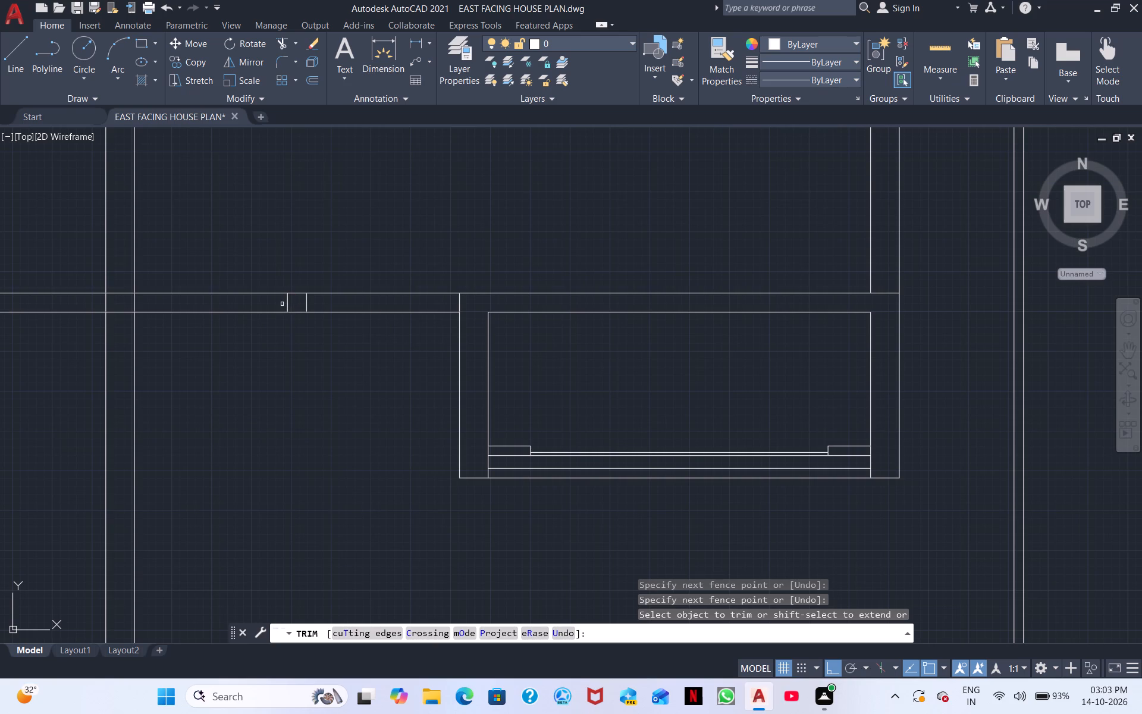
click(287, 302)
click(305, 300)
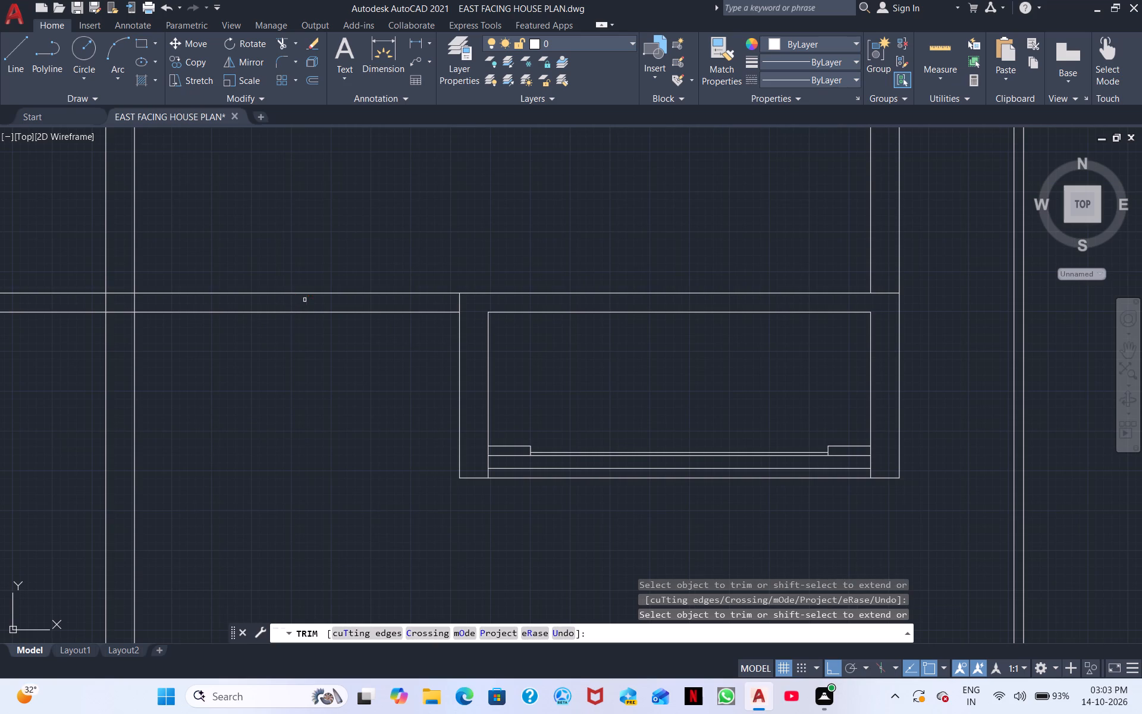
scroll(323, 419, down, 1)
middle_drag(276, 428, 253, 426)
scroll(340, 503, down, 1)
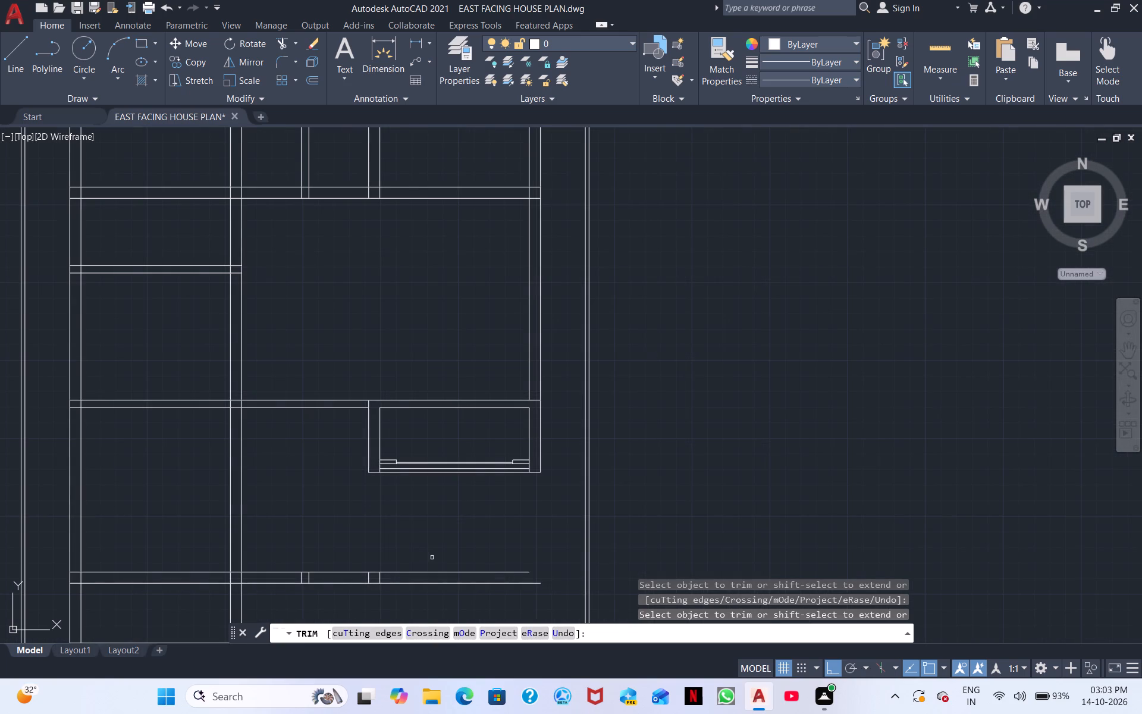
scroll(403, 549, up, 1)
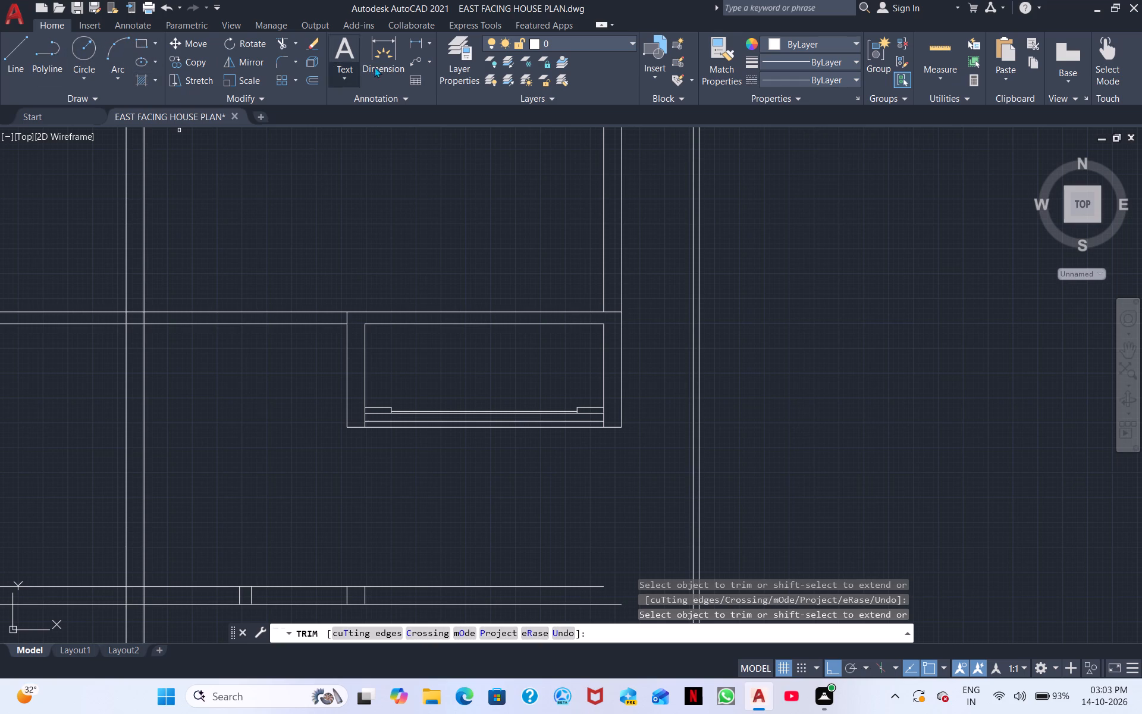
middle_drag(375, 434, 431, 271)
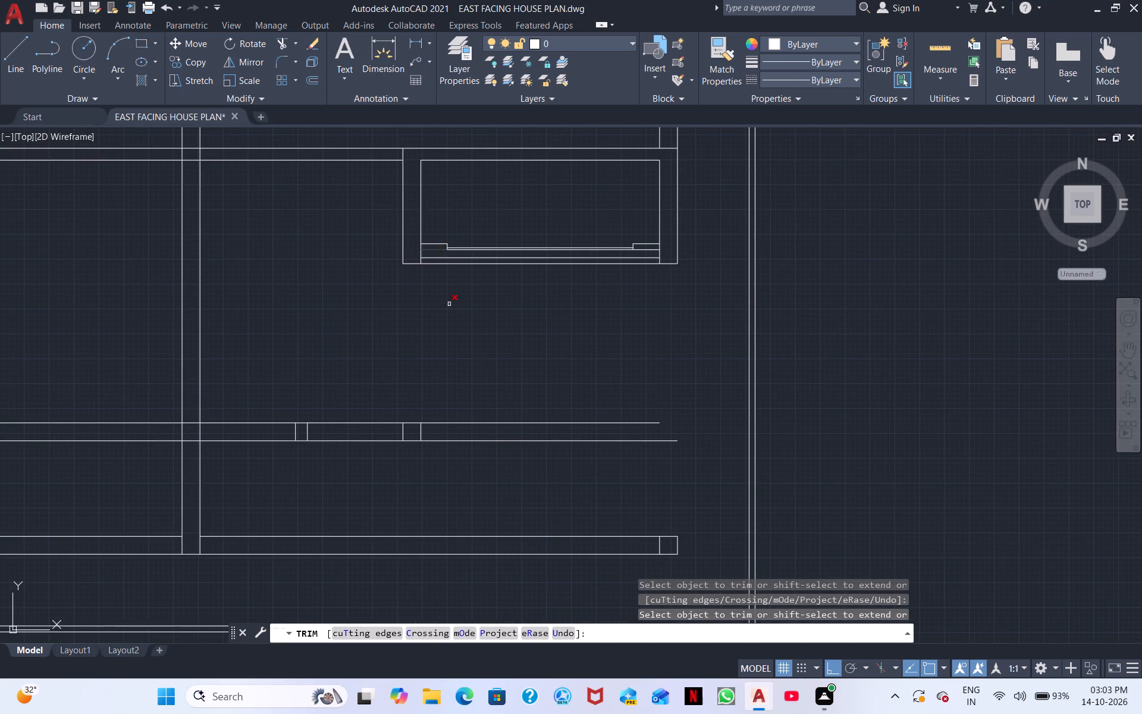
Trim the horizontal wall segments south of the small southeast room, starting just east of the long interior vertical wall.
drag(468, 498, 437, 462)
drag(255, 415, 257, 452)
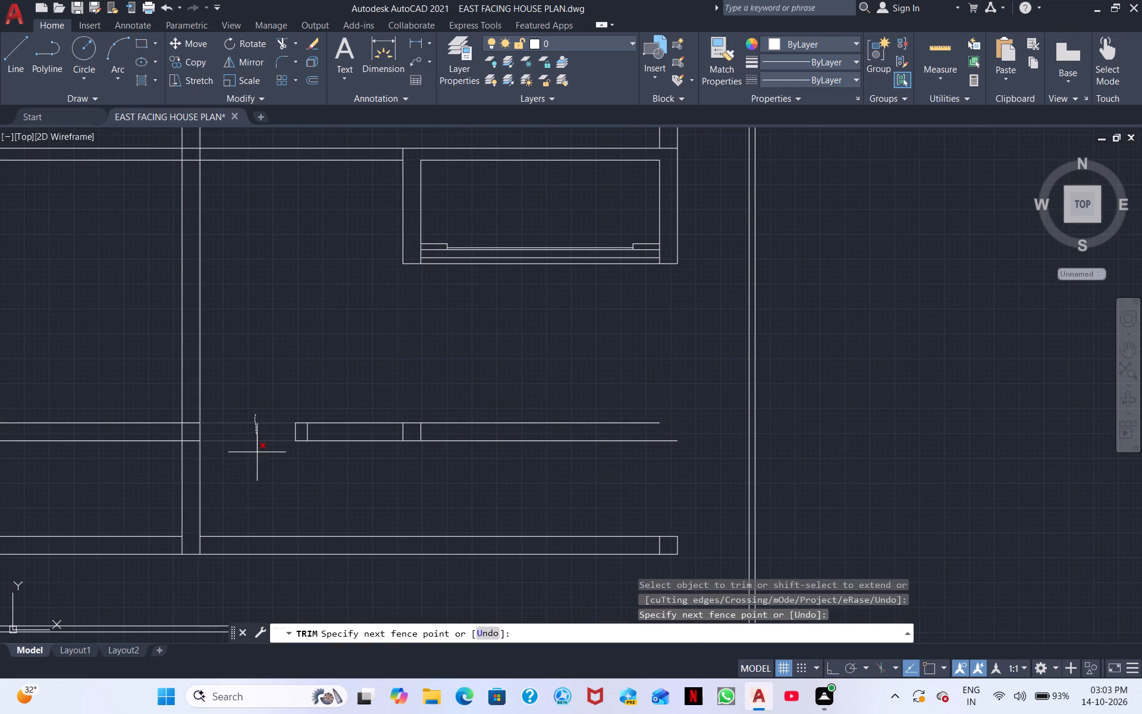
drag(257, 452, 330, 450)
click(305, 425)
drag(285, 431, 601, 483)
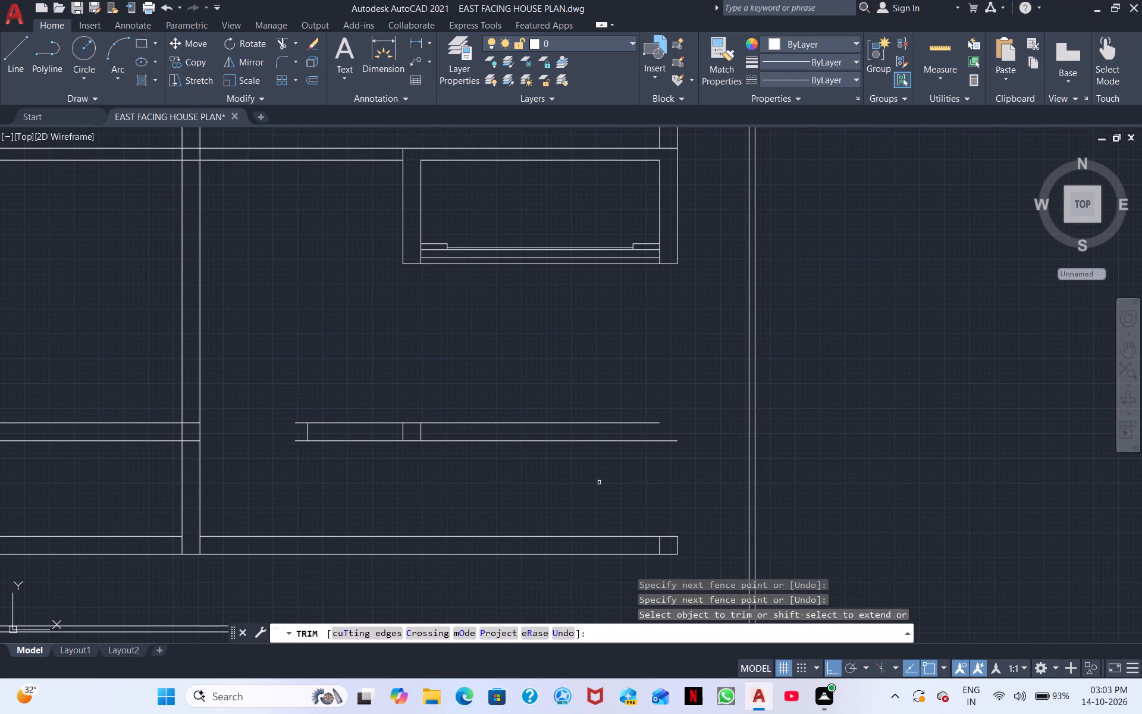
drag(601, 483, 633, 483)
drag(670, 442, 402, 426)
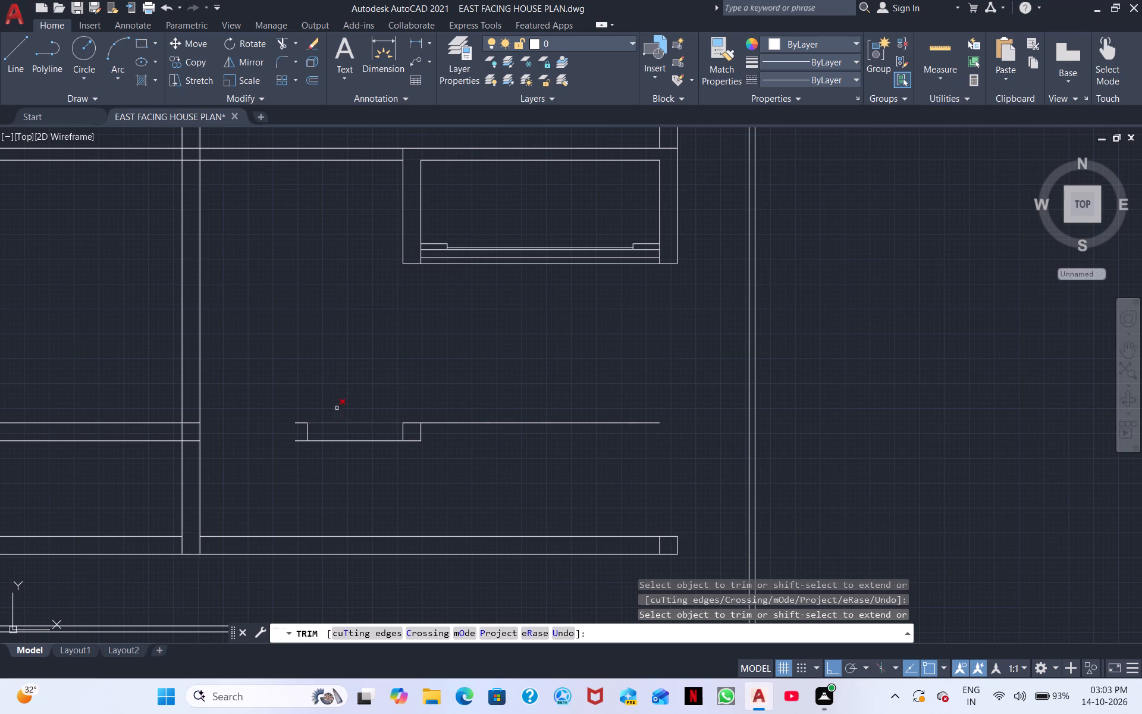
drag(344, 394, 465, 455)
drag(451, 444, 439, 441)
drag(425, 437, 451, 437)
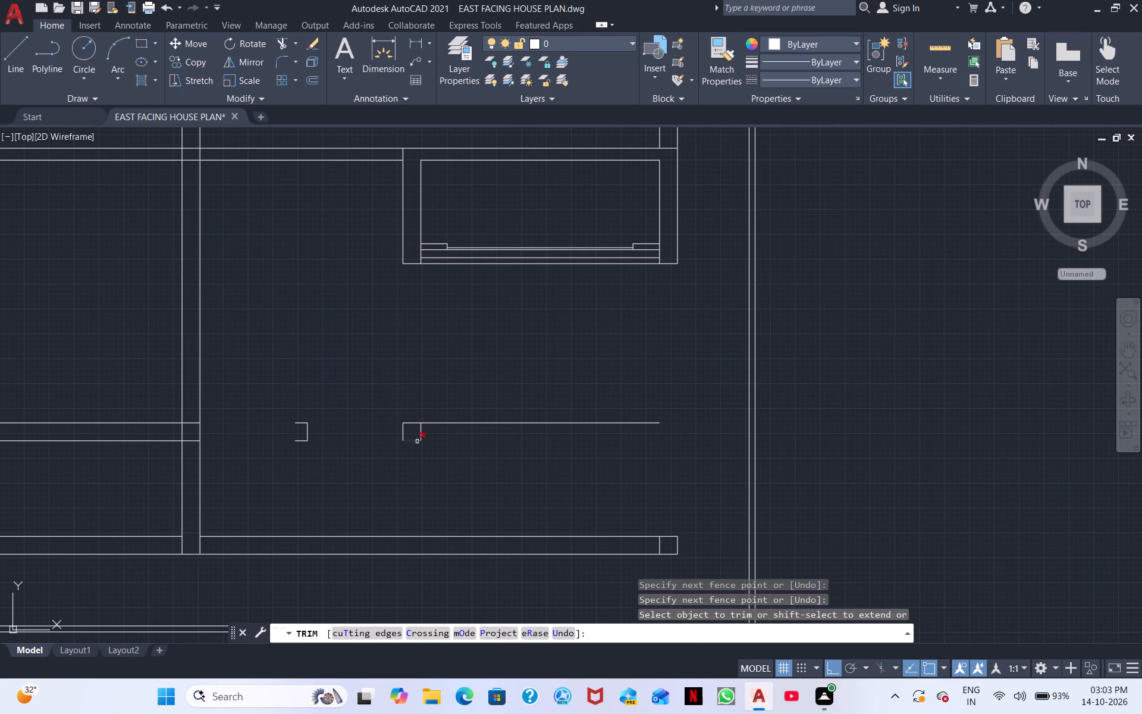
drag(417, 441, 346, 426)
Clear the leftover short stubs and the remaining eastern line of the horizontal wall south of the small southeast room.
click(313, 480)
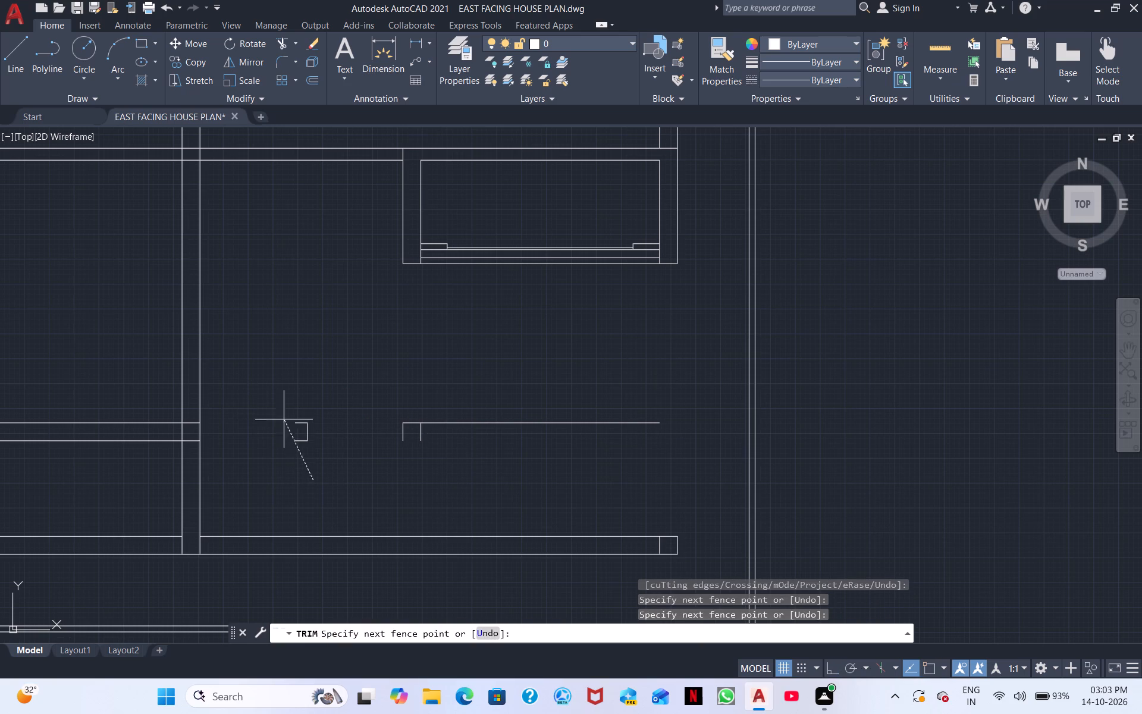
click(301, 420)
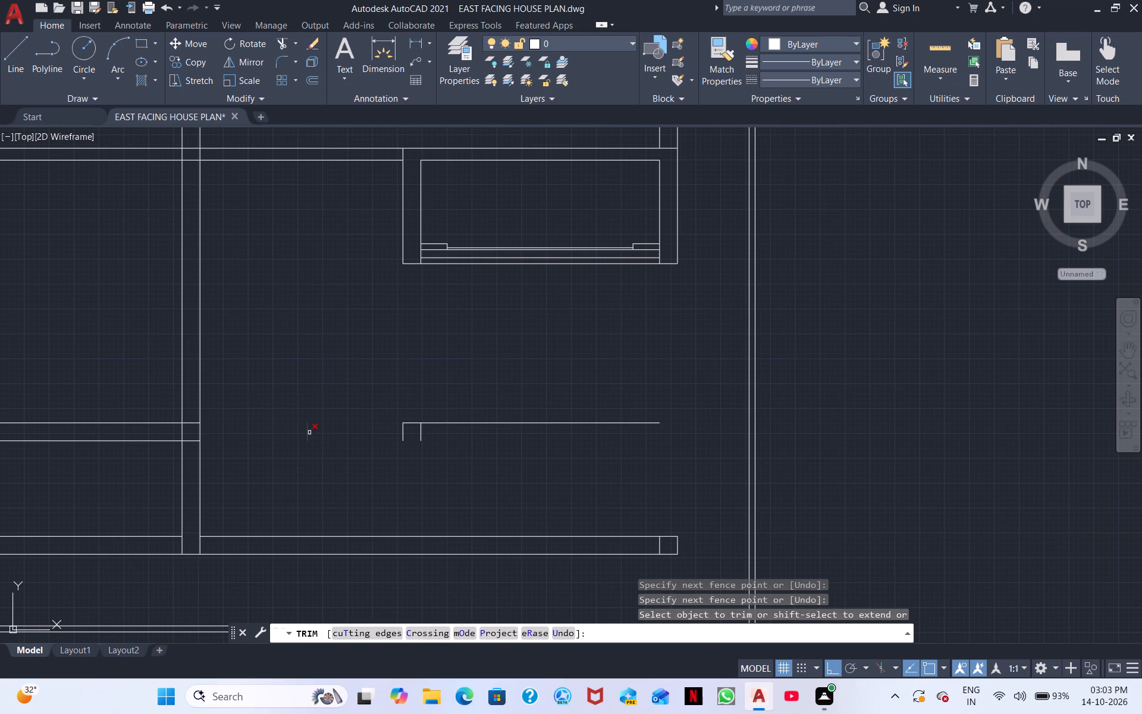
click(309, 433)
click(405, 435)
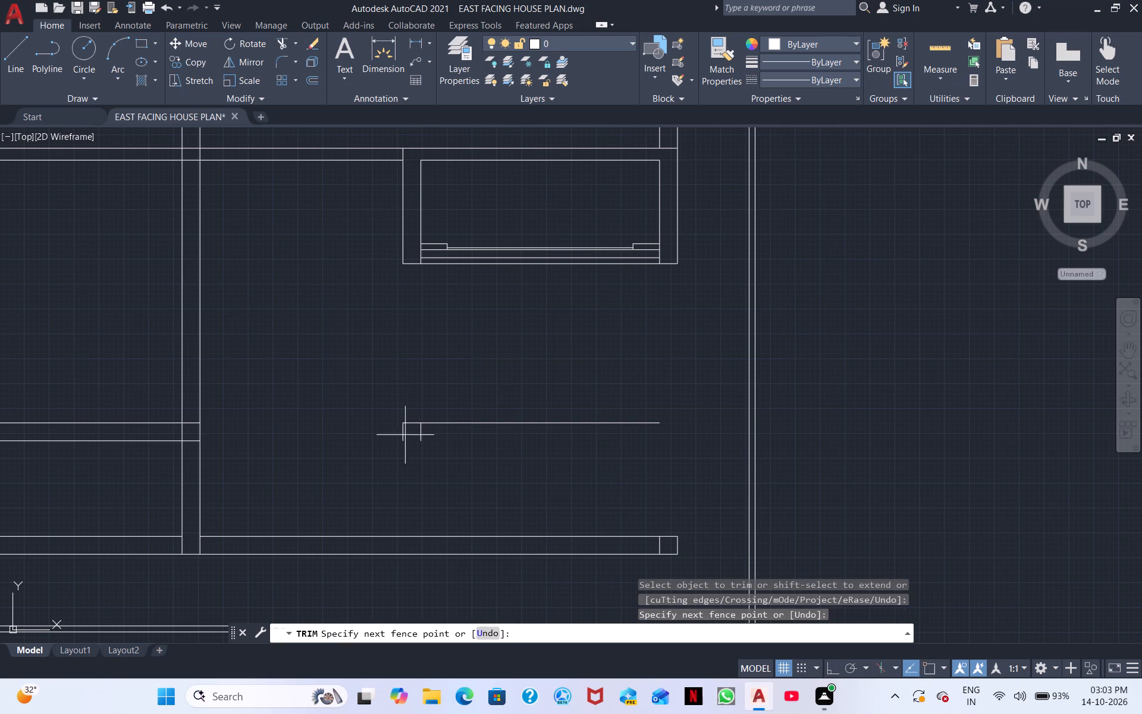
drag(404, 411, 407, 419)
drag(484, 436, 375, 424)
click(373, 424)
drag(550, 447, 546, 418)
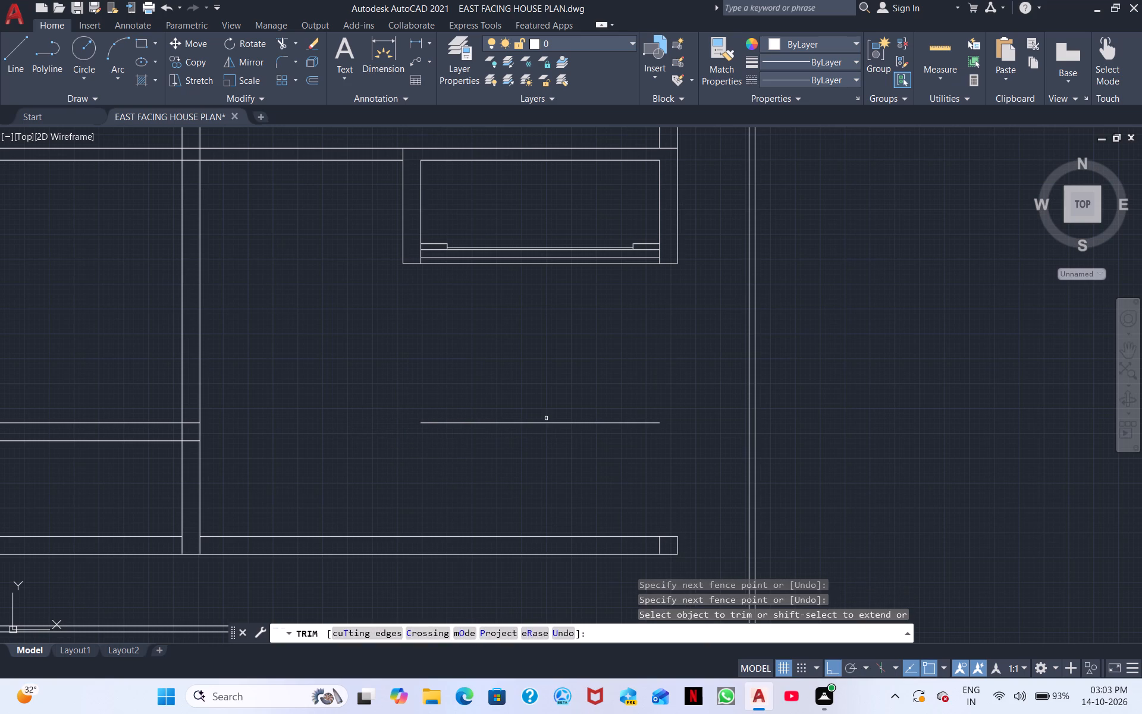
drag(546, 418, 556, 461)
Trim the south wall's inner line between the long interior vertical wall and the small square at its east end.
scroll(560, 465, down, 2)
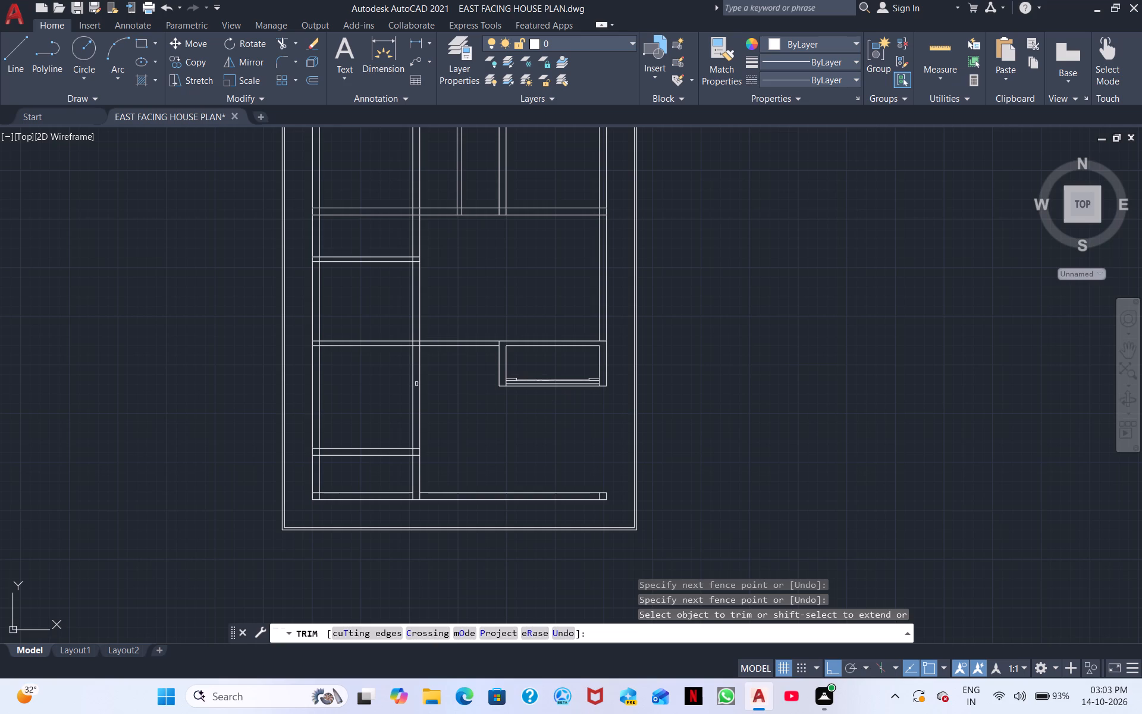
click(499, 492)
Extend the south wall's outer line eastward to the inner line of the east boundary wall.
scroll(559, 469, down, 1)
scroll(561, 457, up, 1)
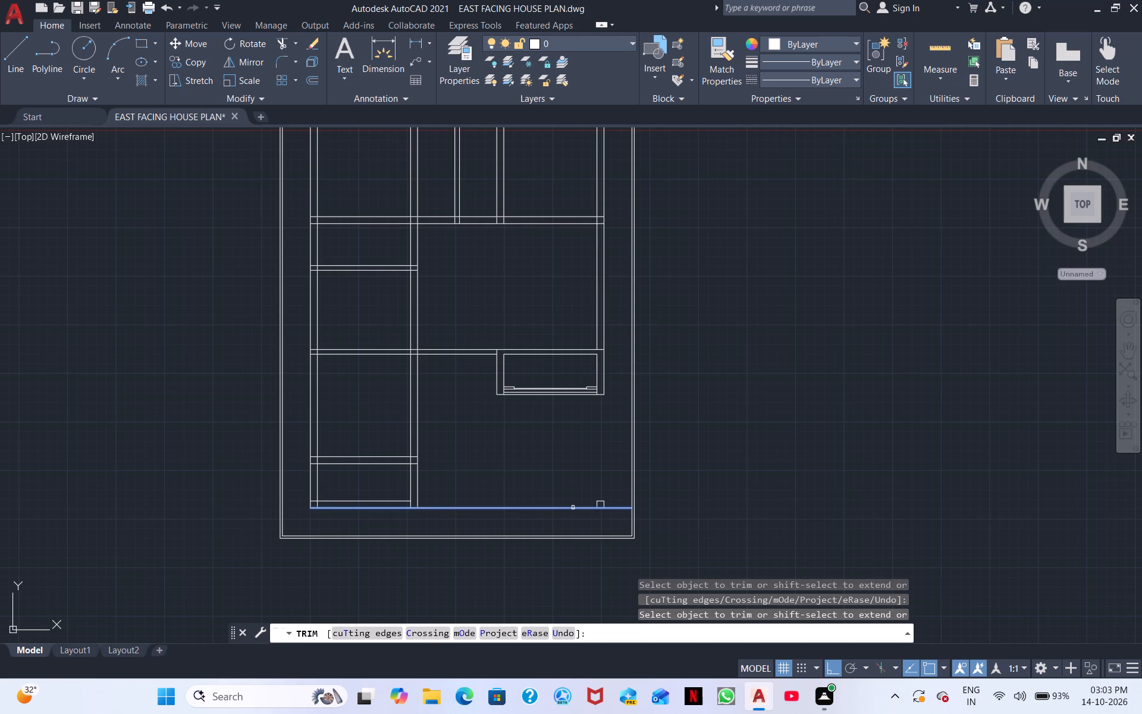
shift+click(573, 508)
scroll(559, 451, down, 1)
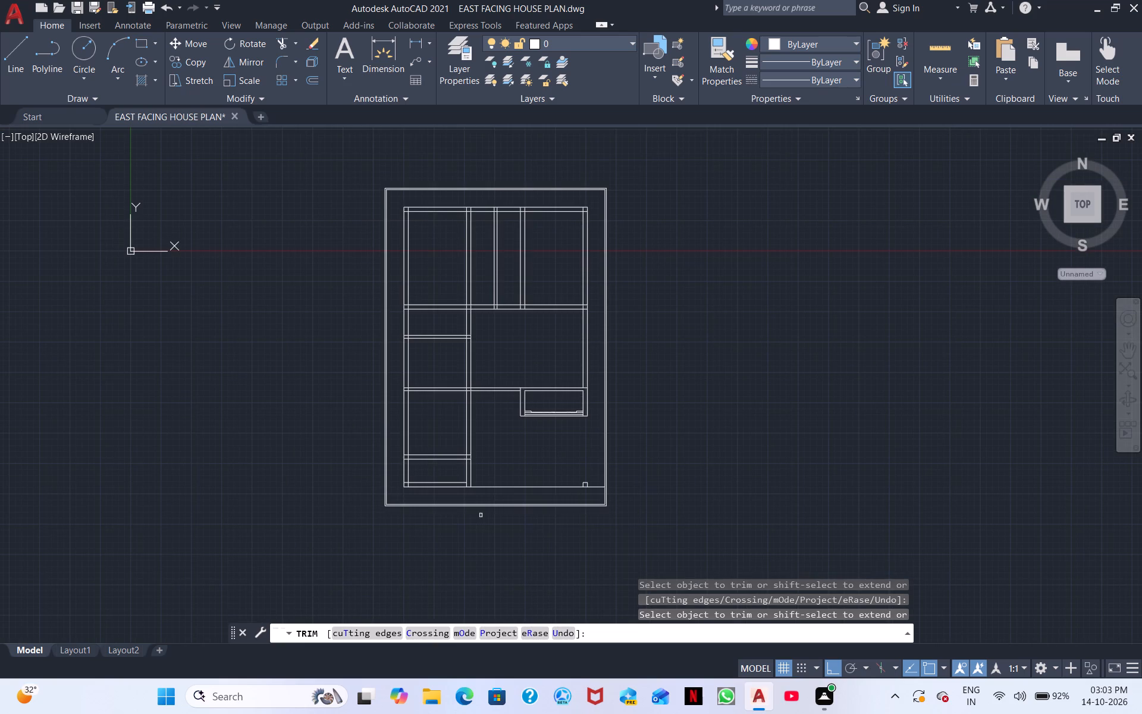
scroll(511, 511, up, 1)
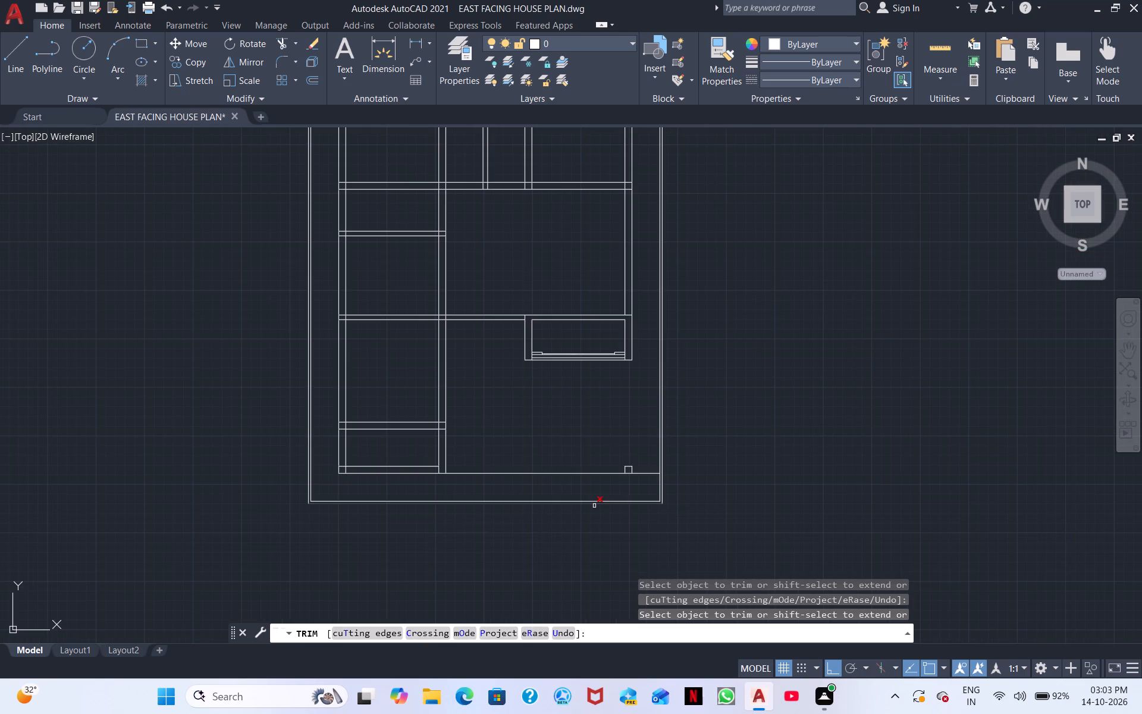
scroll(594, 506, up, 2)
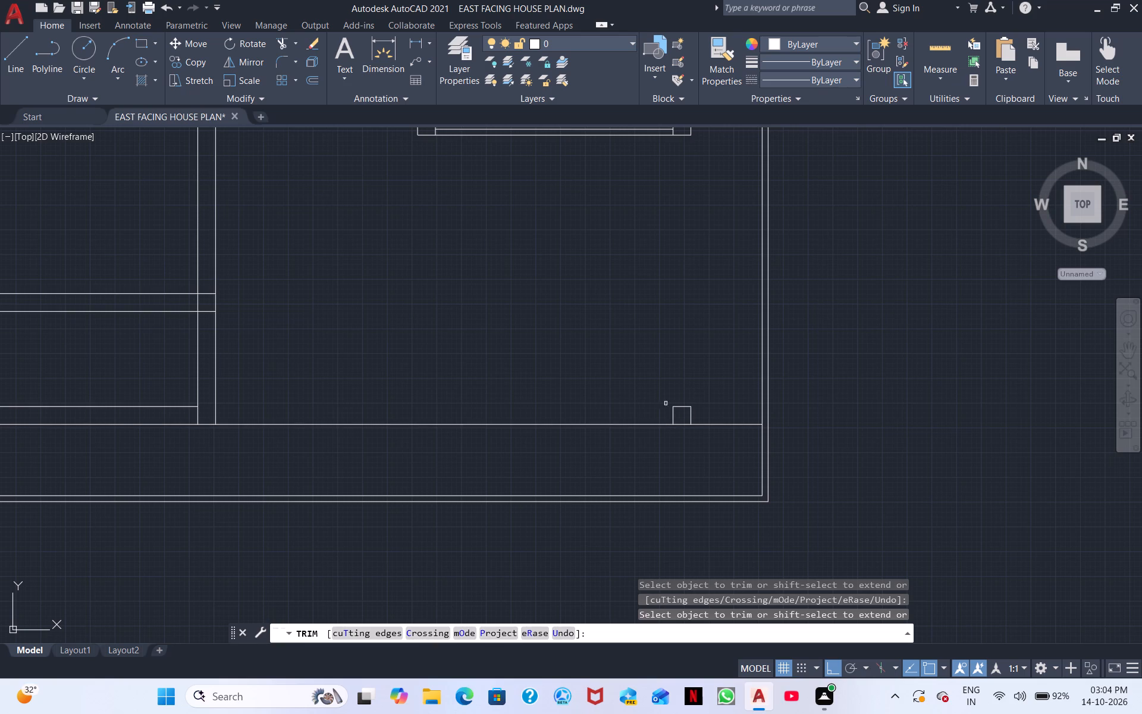
key(Escape)
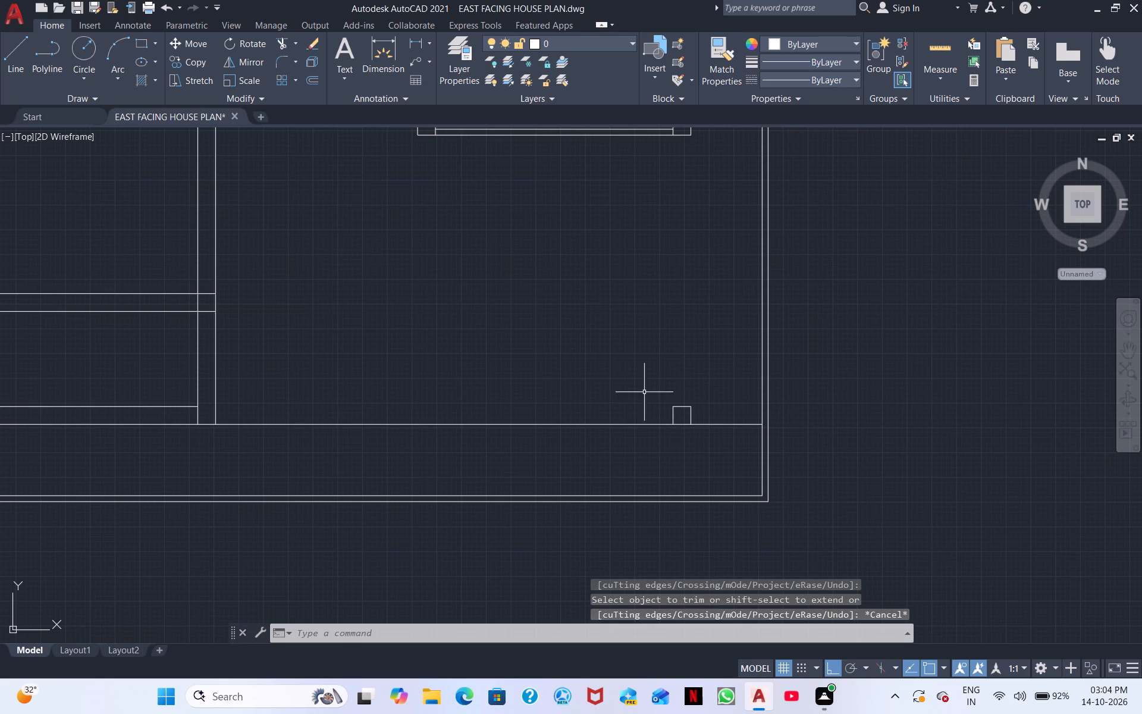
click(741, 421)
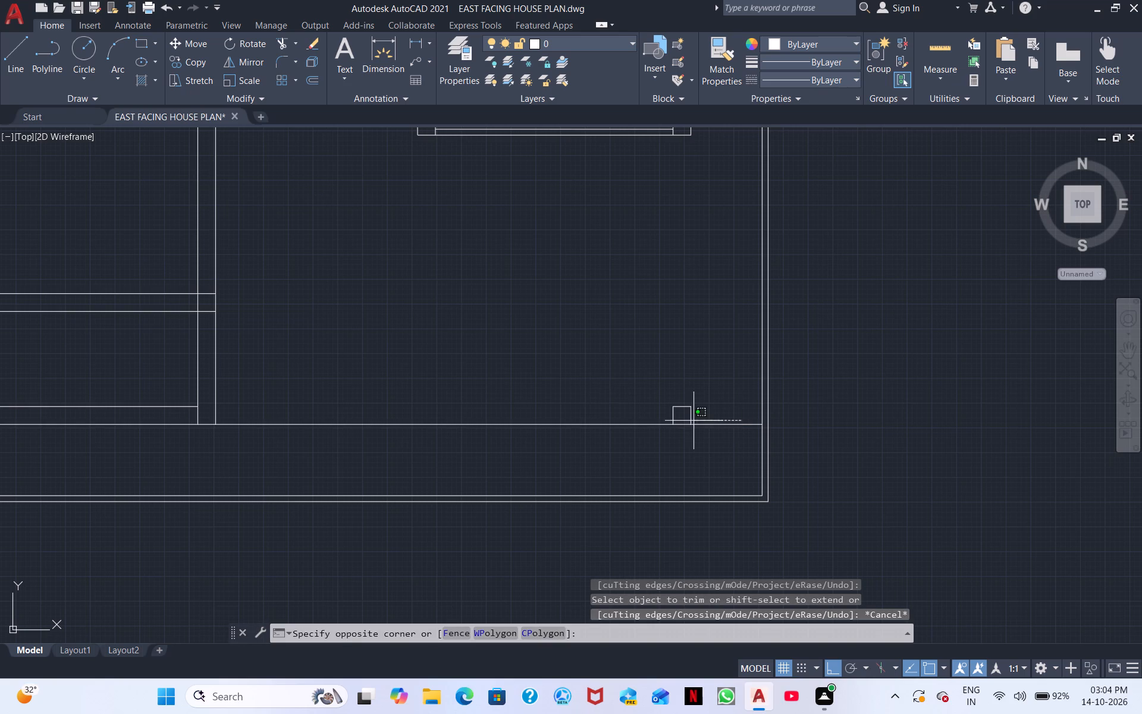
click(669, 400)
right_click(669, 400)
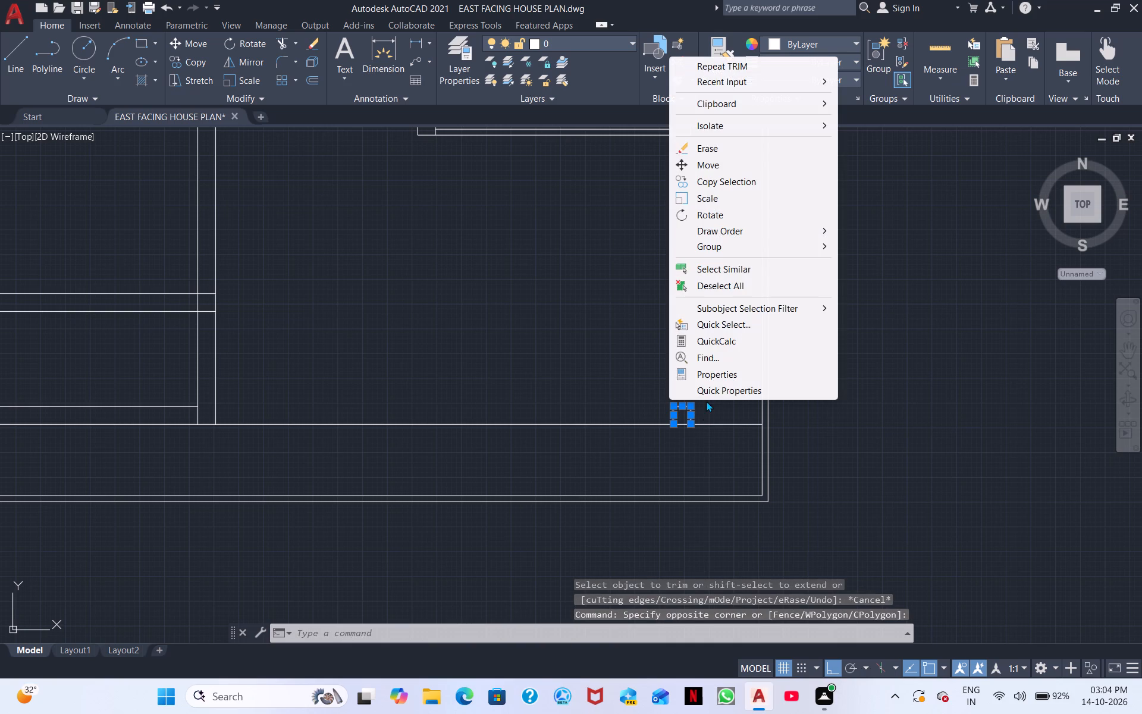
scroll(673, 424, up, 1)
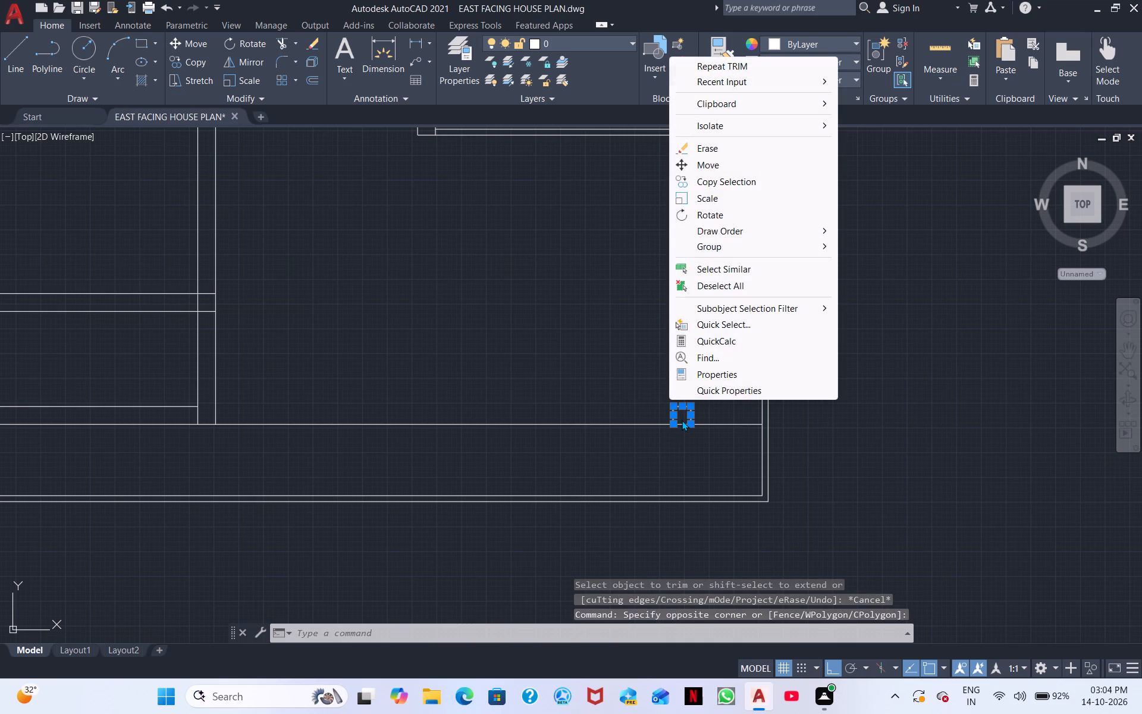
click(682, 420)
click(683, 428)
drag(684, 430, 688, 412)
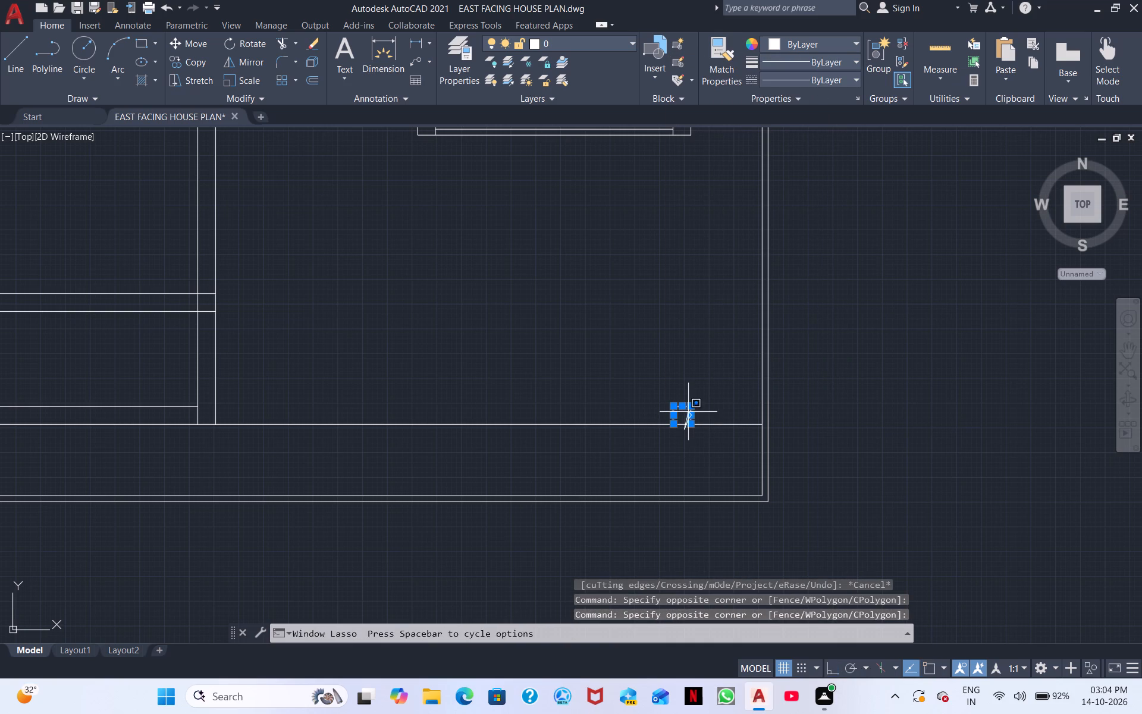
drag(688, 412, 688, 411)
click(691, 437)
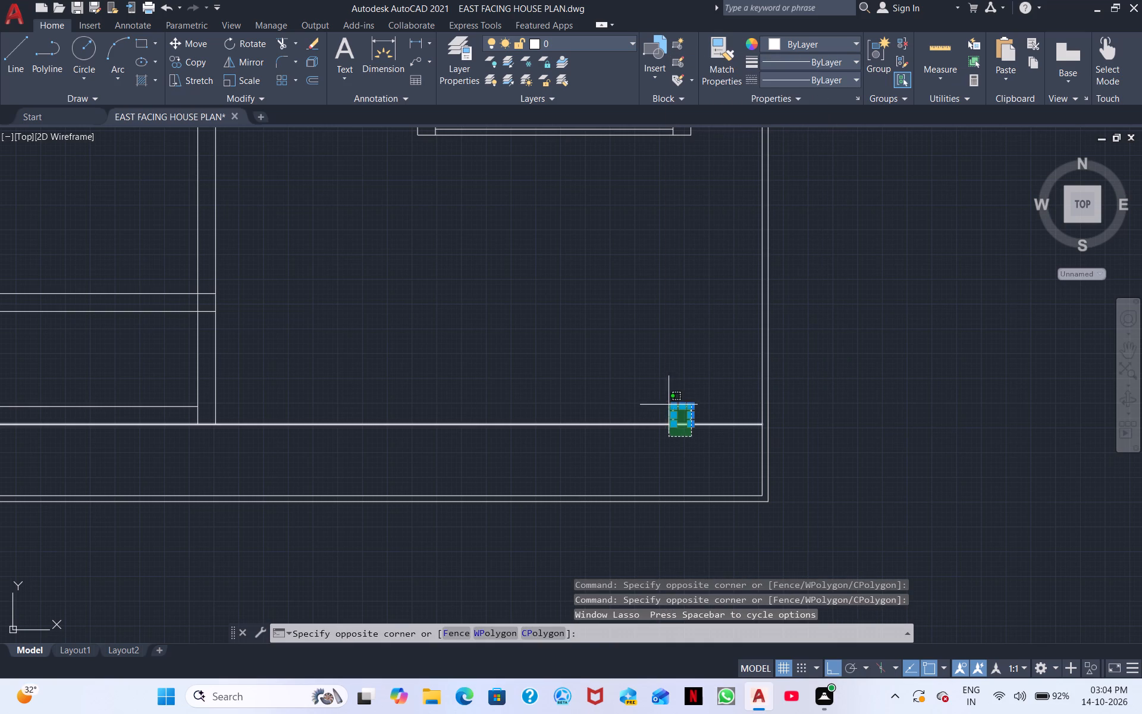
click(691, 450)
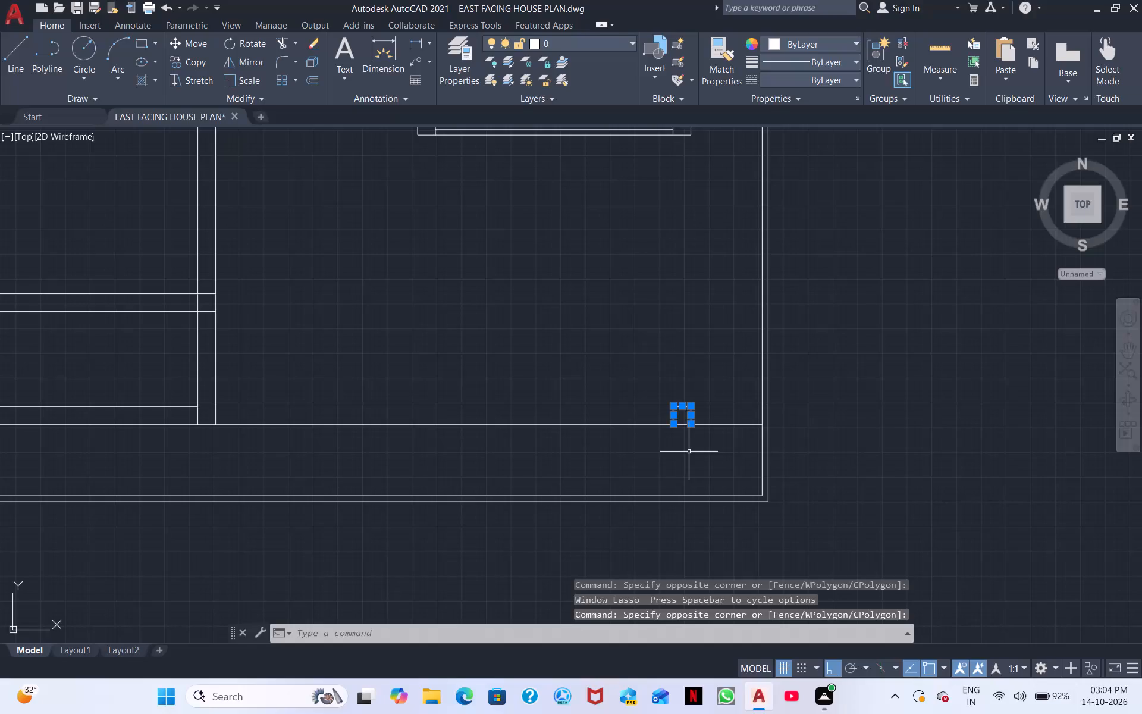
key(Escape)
Move the small three-sided square at the south wall's east end eastward, placing its southeast corner on the east boundary wall's outer line.
drag(698, 415, 692, 416)
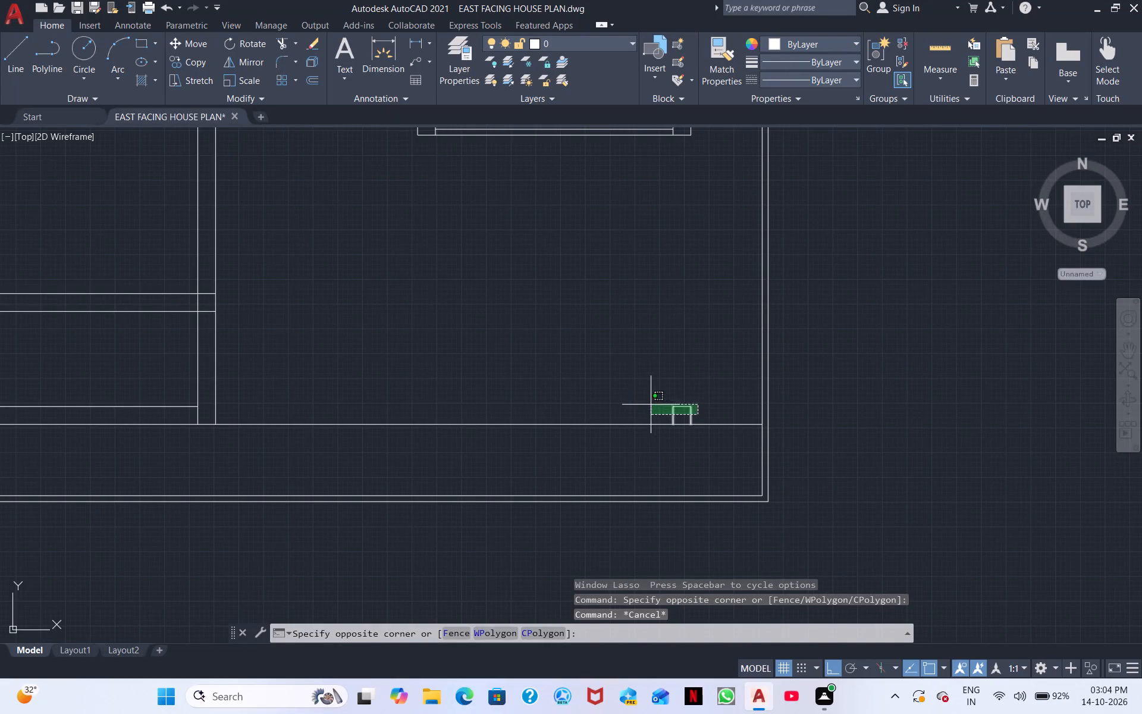
click(655, 390)
right_click(655, 390)
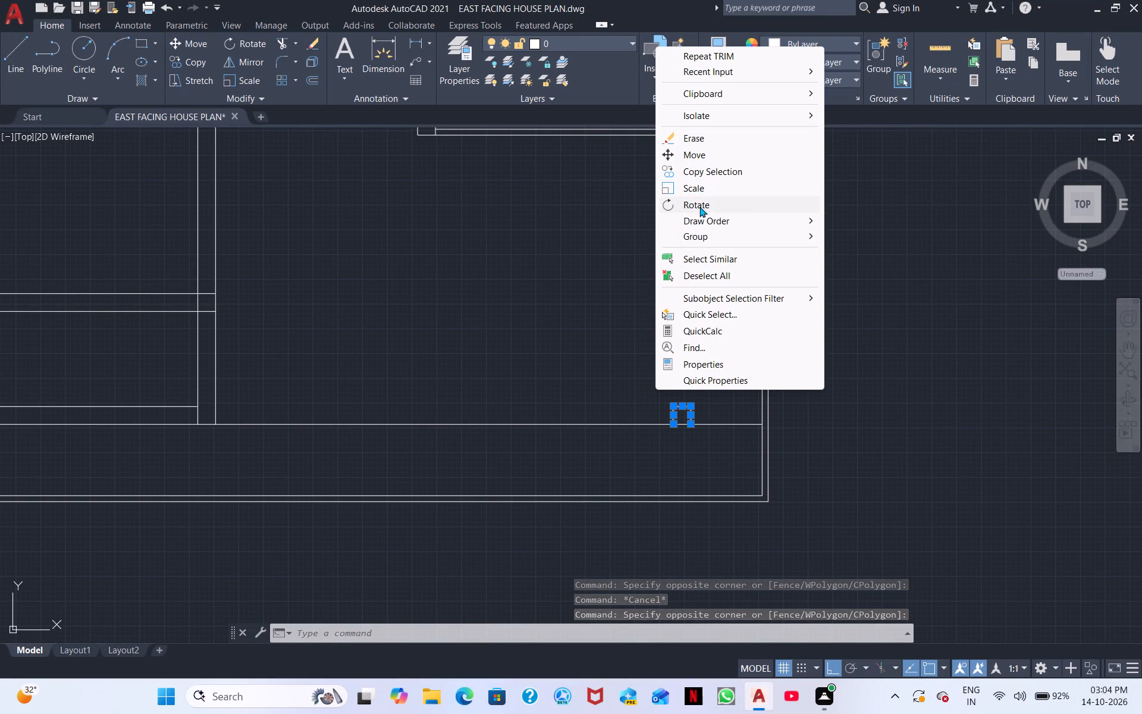
click(689, 157)
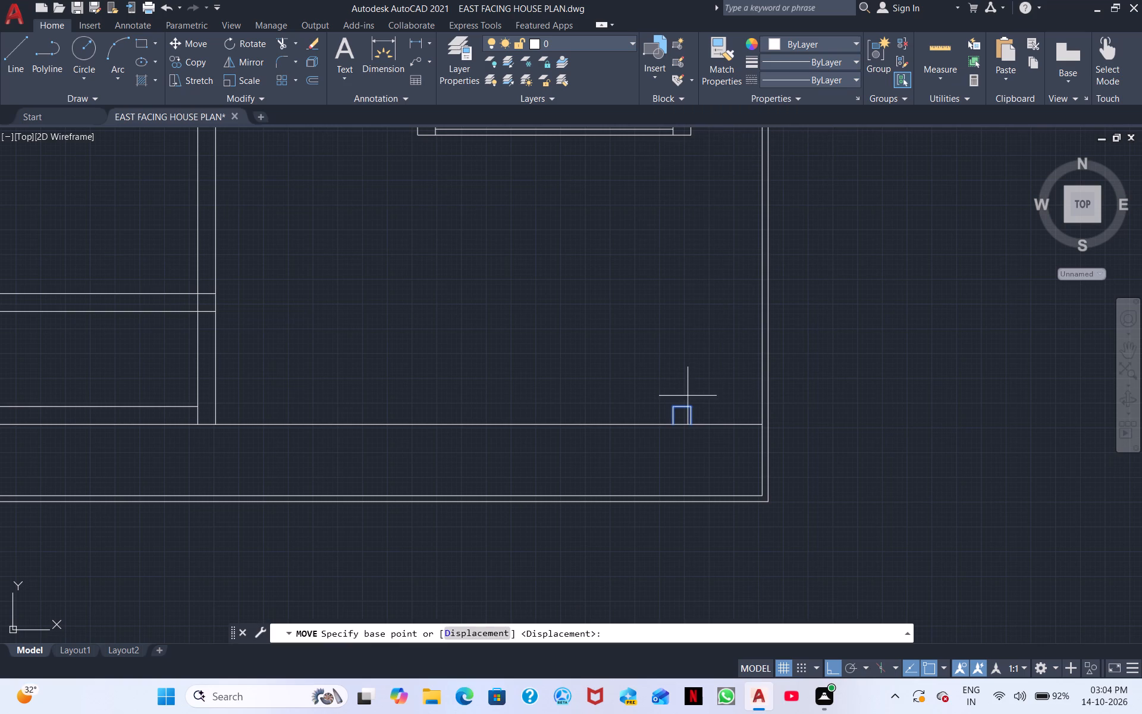
click(695, 425)
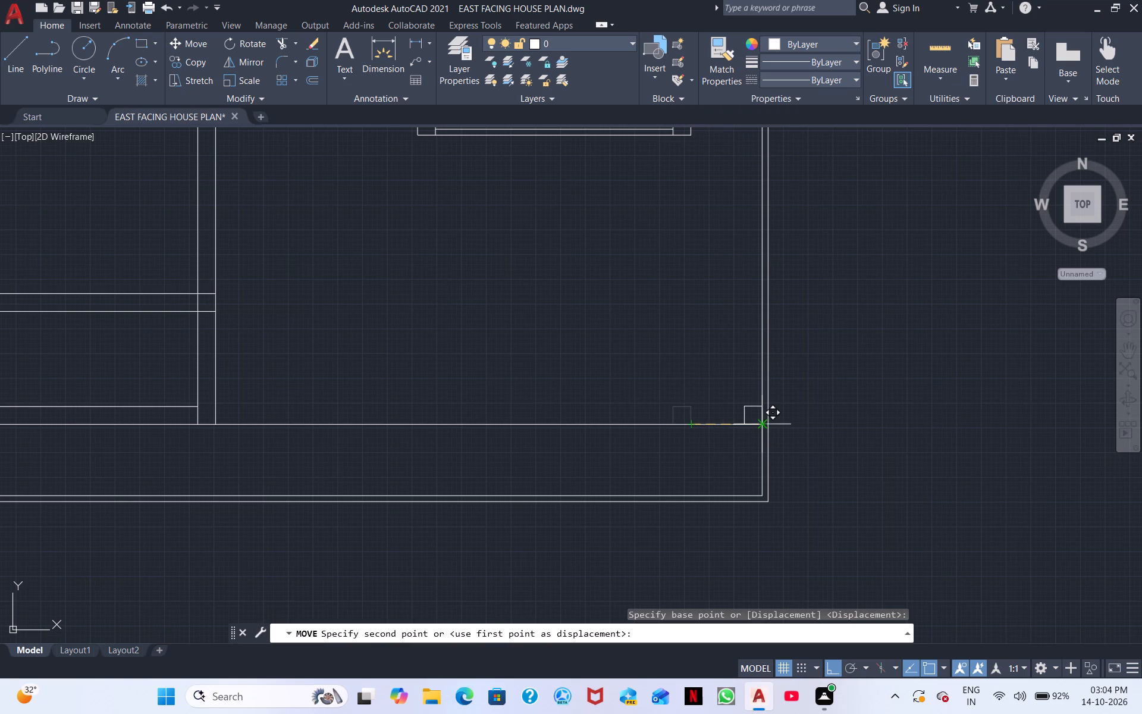
scroll(769, 420, up, 3)
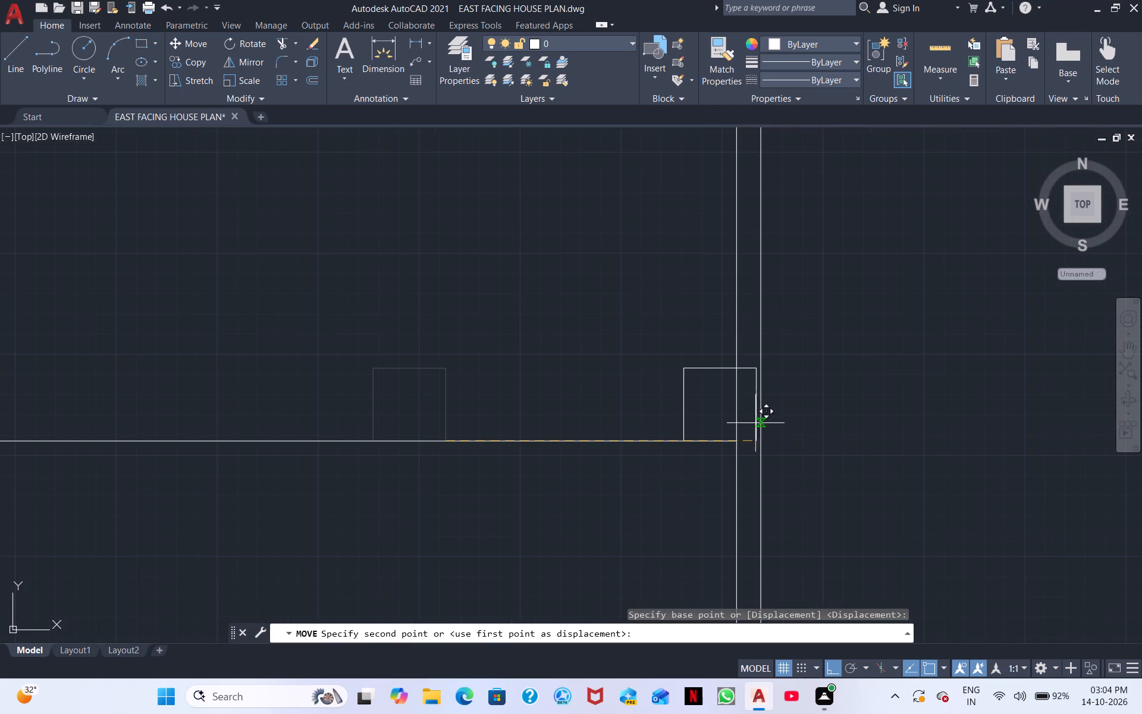
click(763, 437)
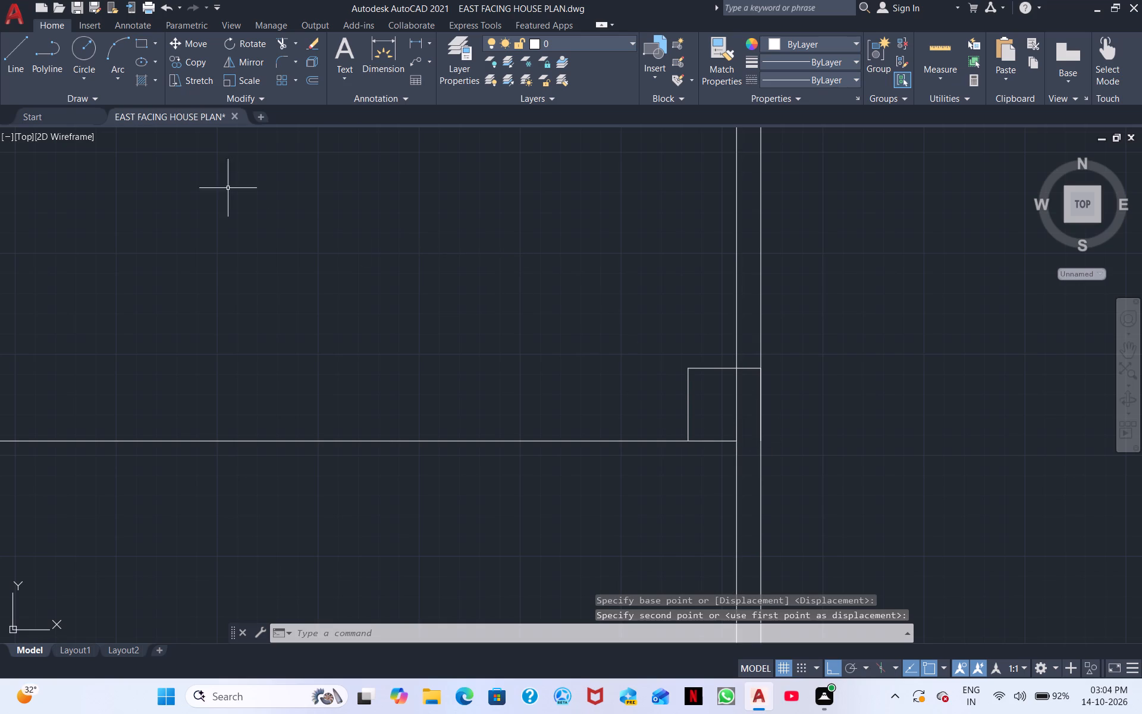
Draw a line closing the south side of the small square at the east boundary wall.
click(7, 54)
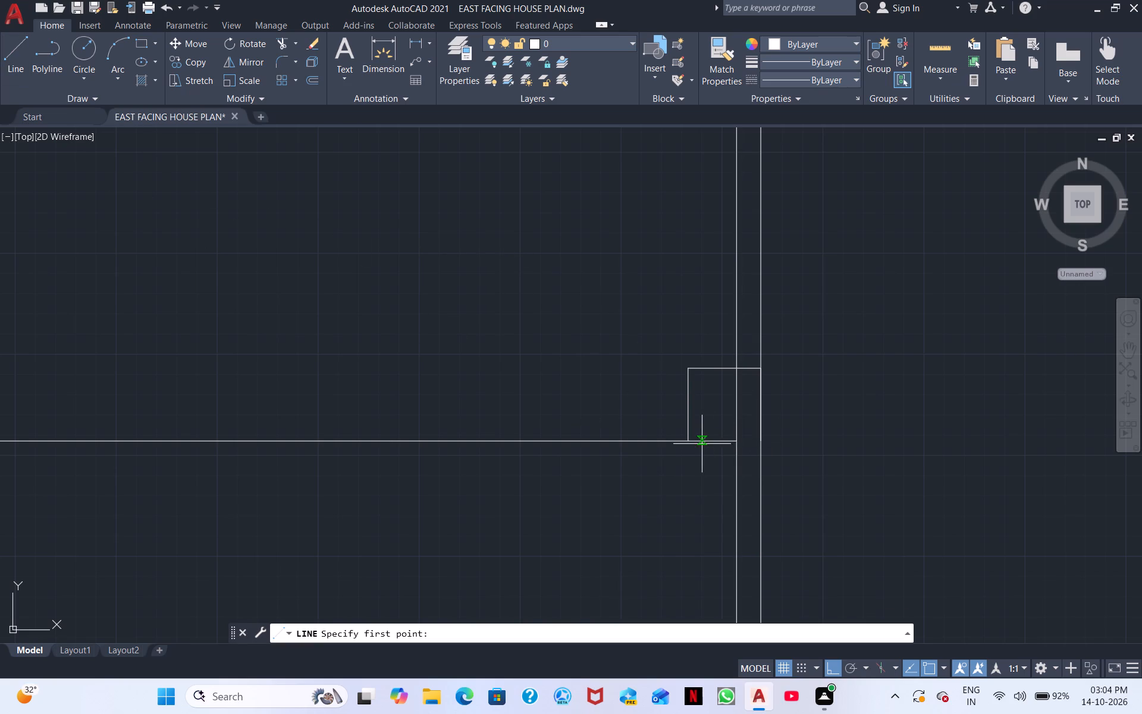
click(761, 441)
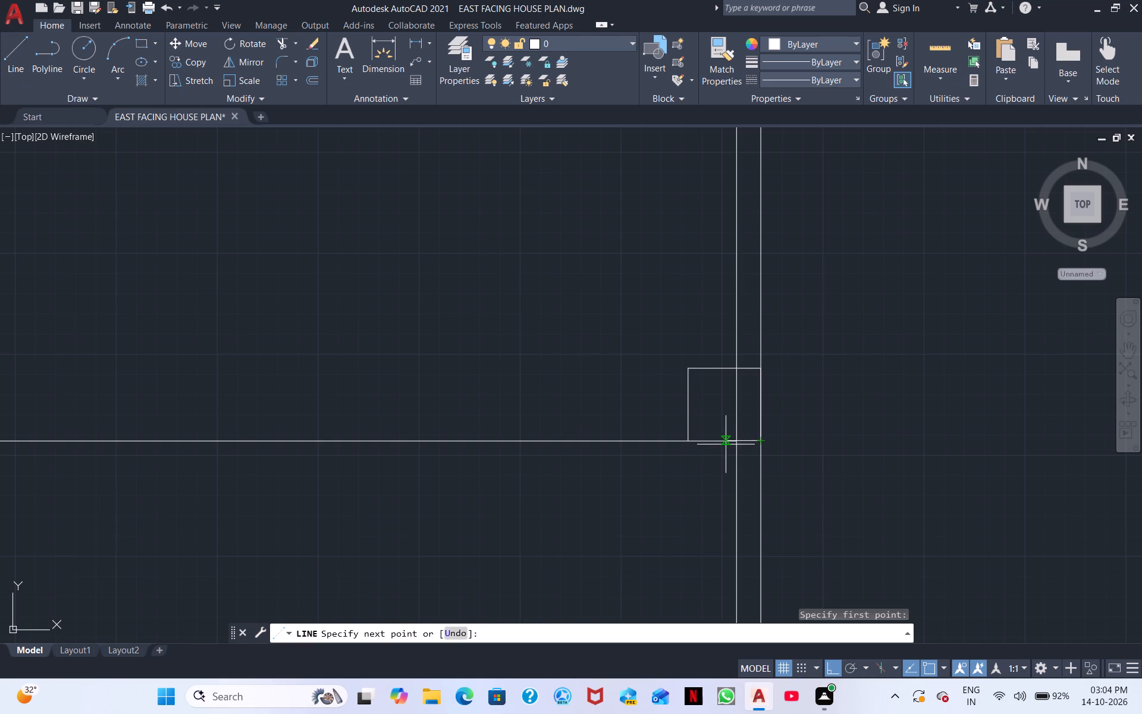
click(692, 438)
key(Escape)
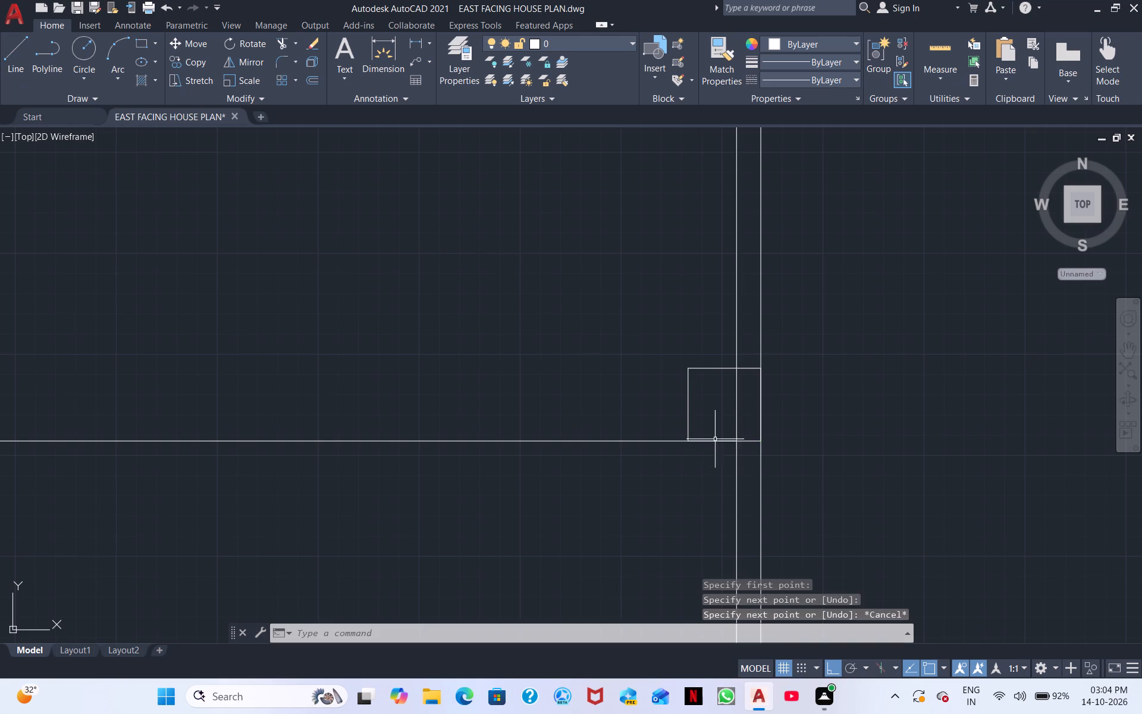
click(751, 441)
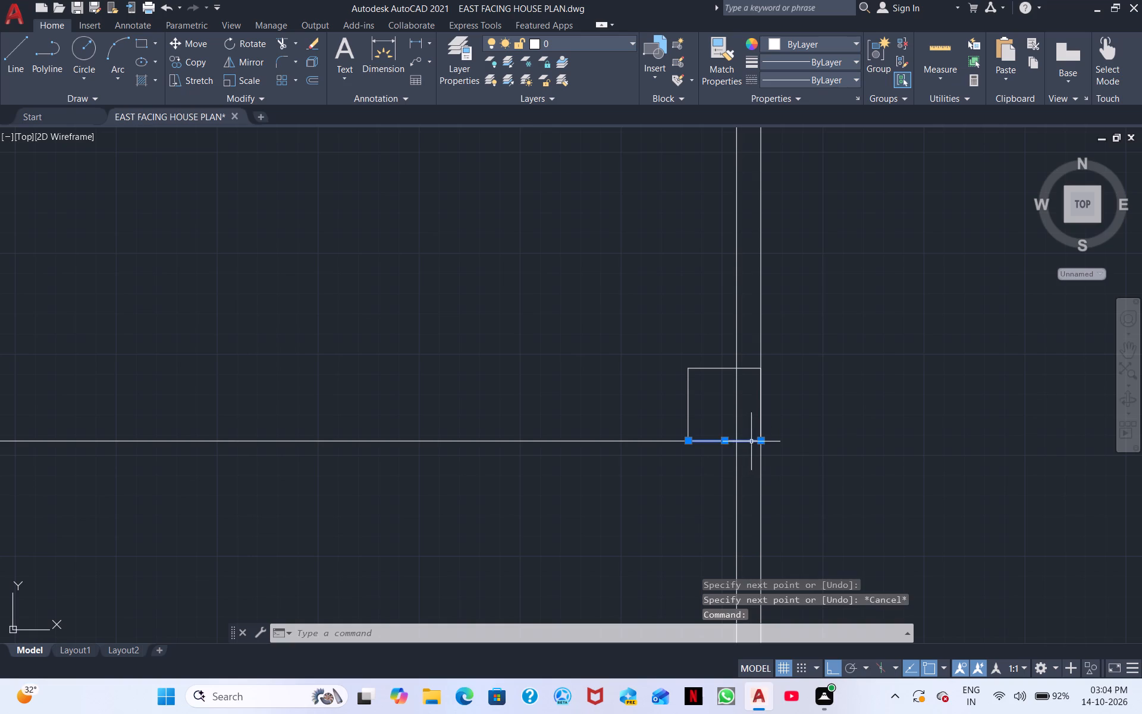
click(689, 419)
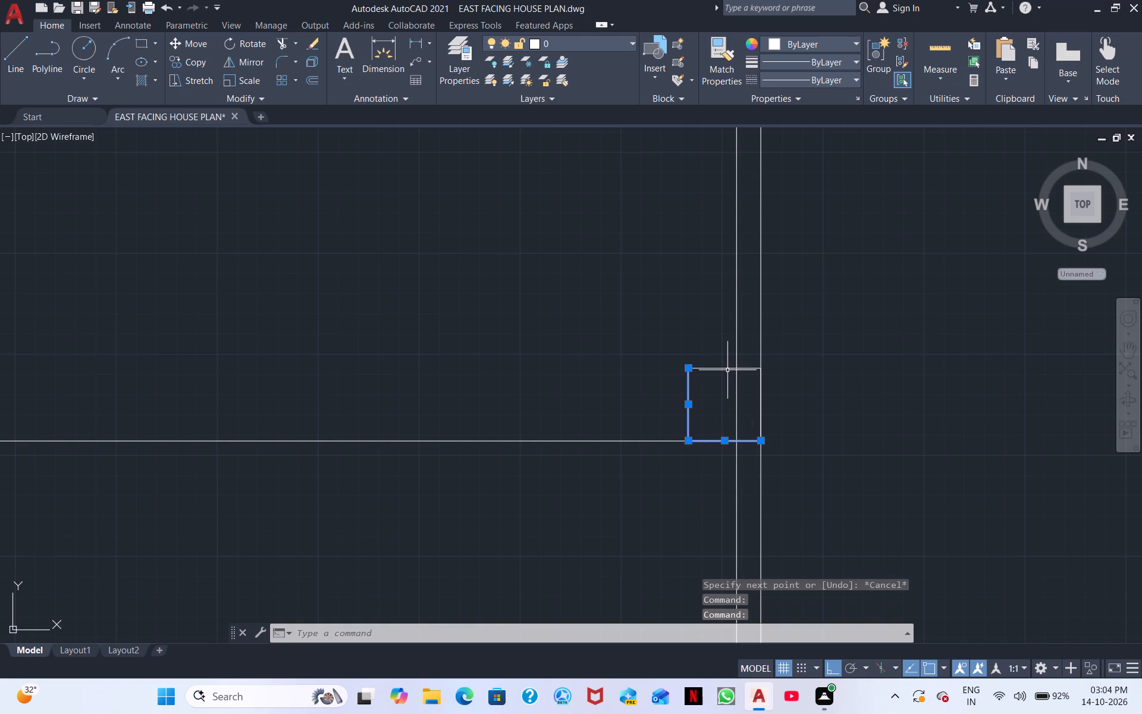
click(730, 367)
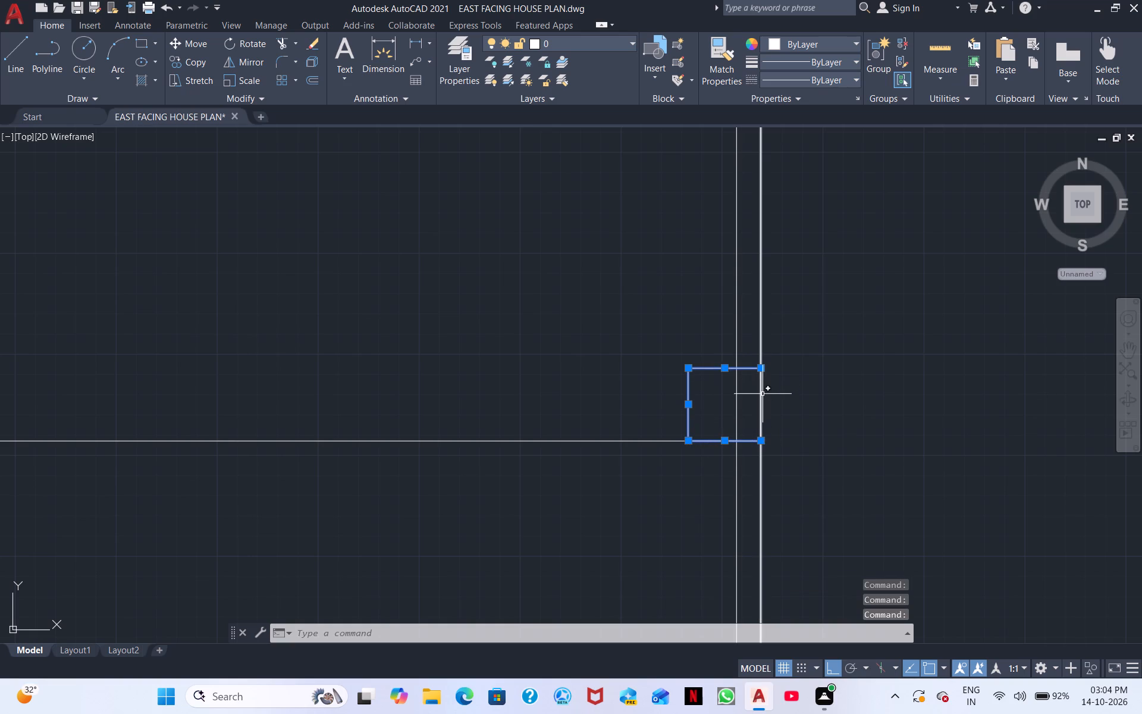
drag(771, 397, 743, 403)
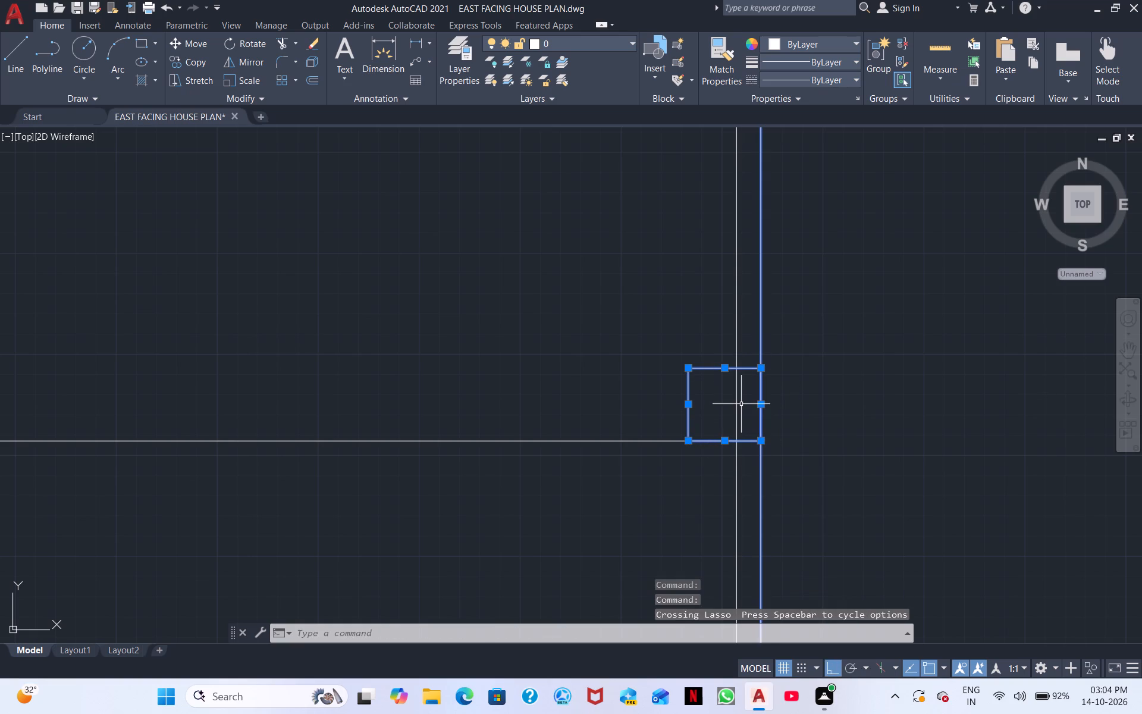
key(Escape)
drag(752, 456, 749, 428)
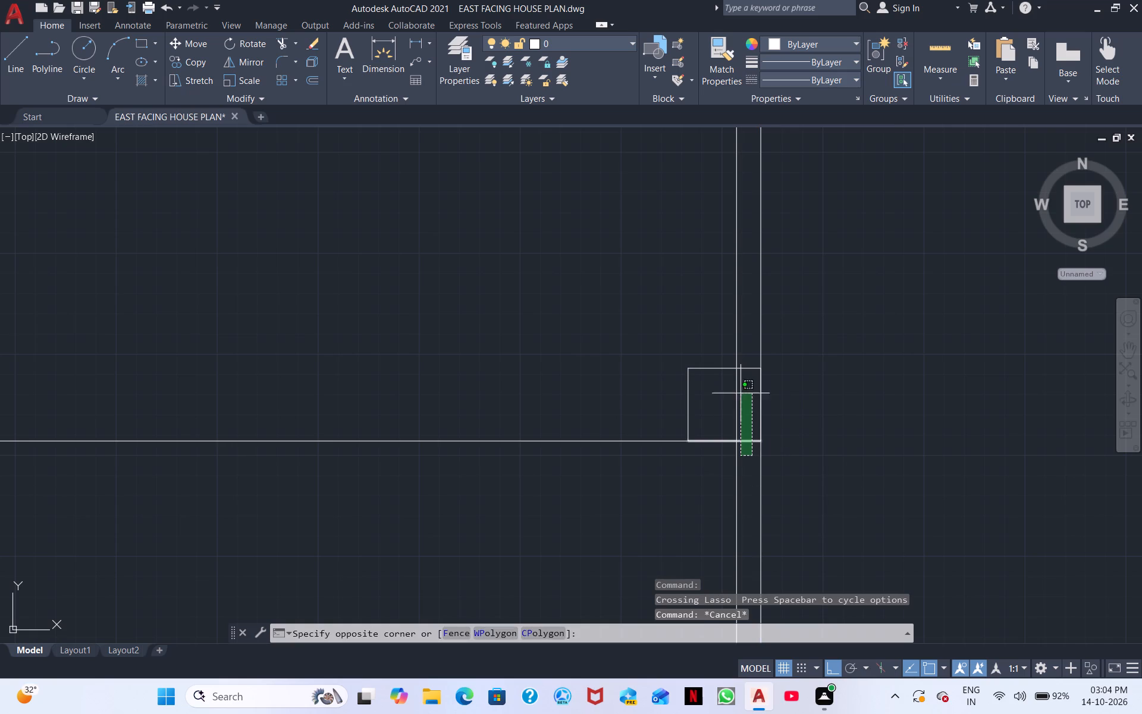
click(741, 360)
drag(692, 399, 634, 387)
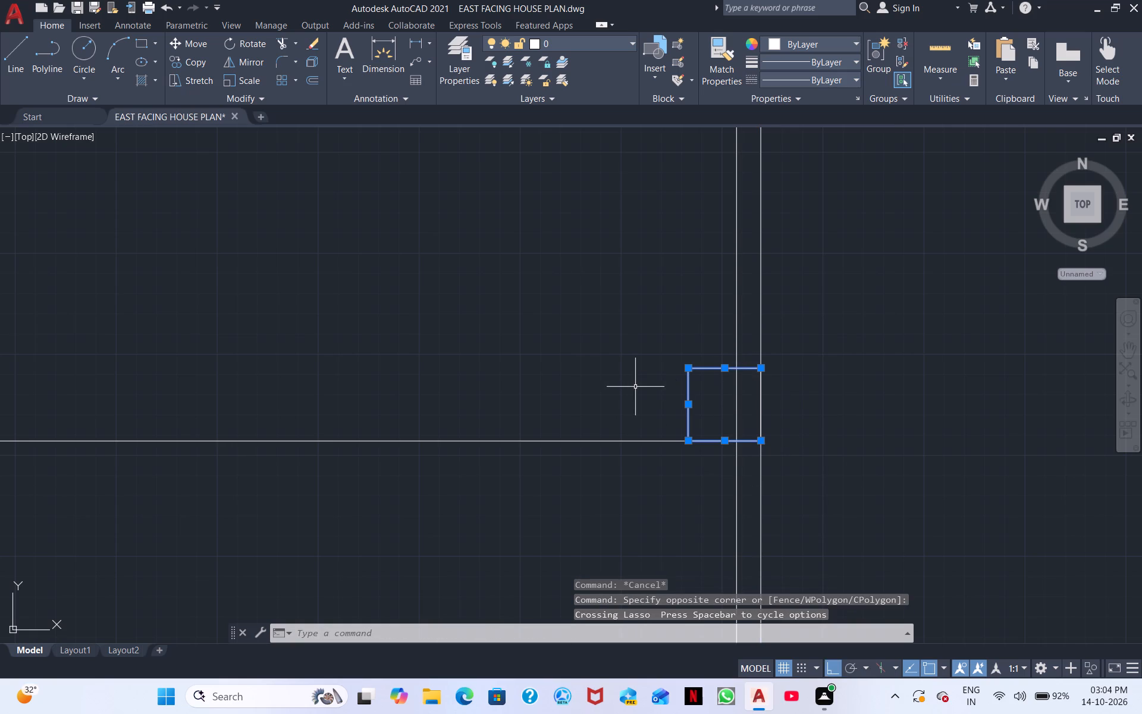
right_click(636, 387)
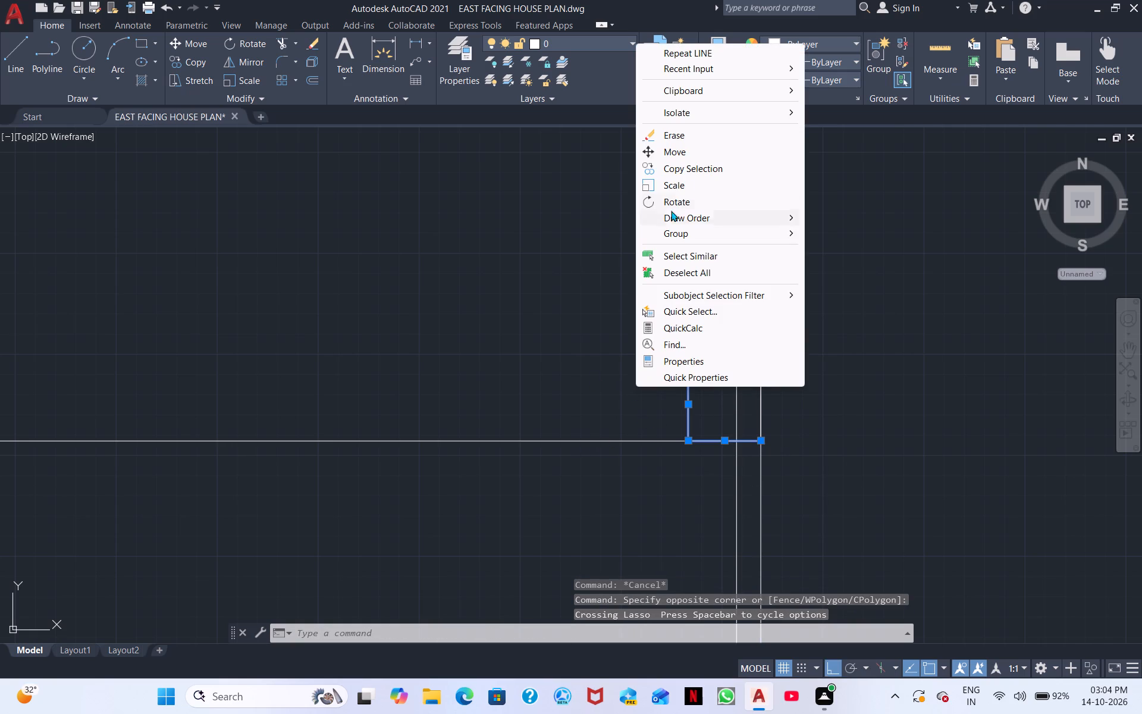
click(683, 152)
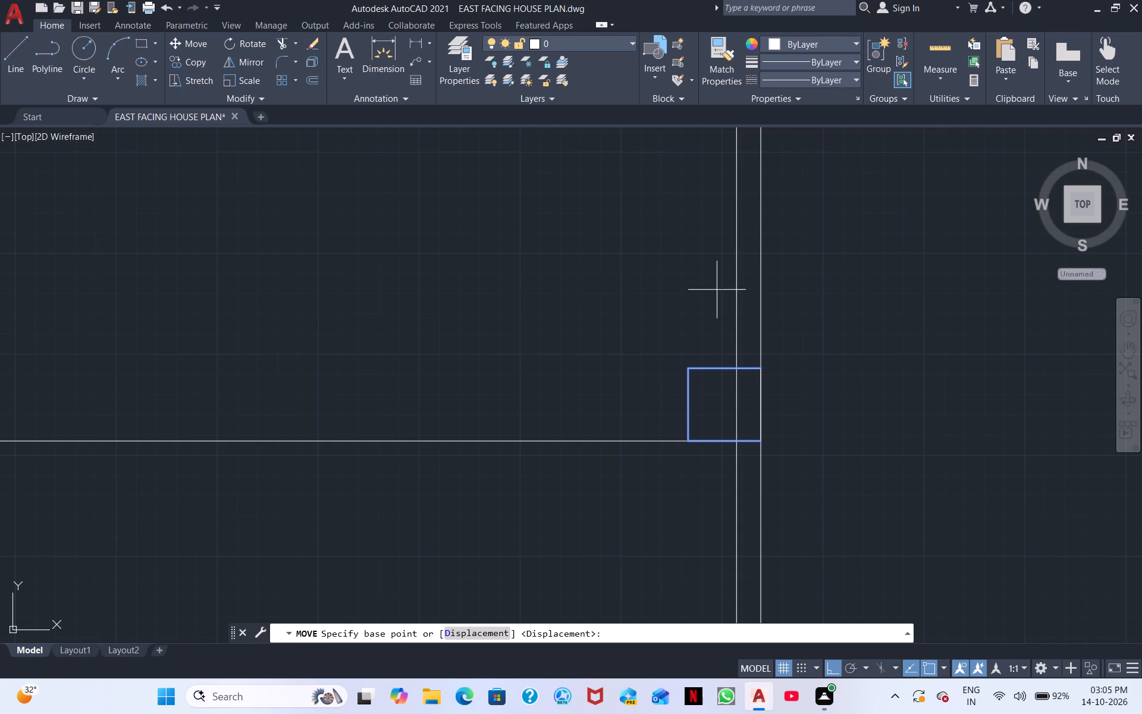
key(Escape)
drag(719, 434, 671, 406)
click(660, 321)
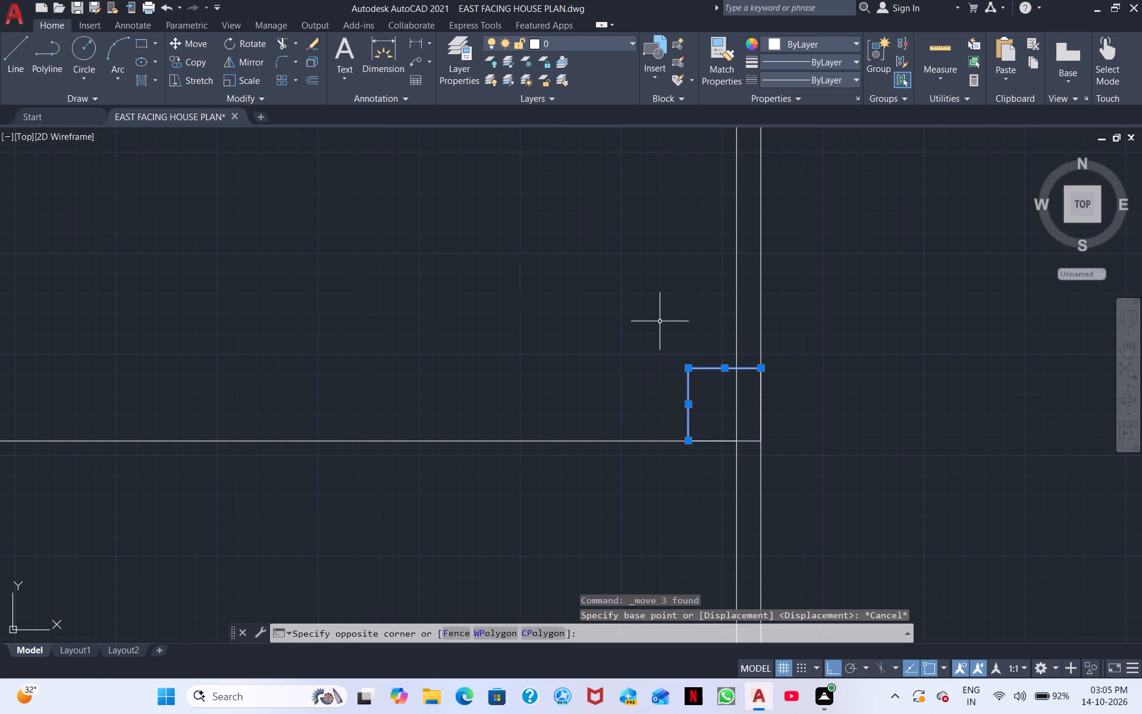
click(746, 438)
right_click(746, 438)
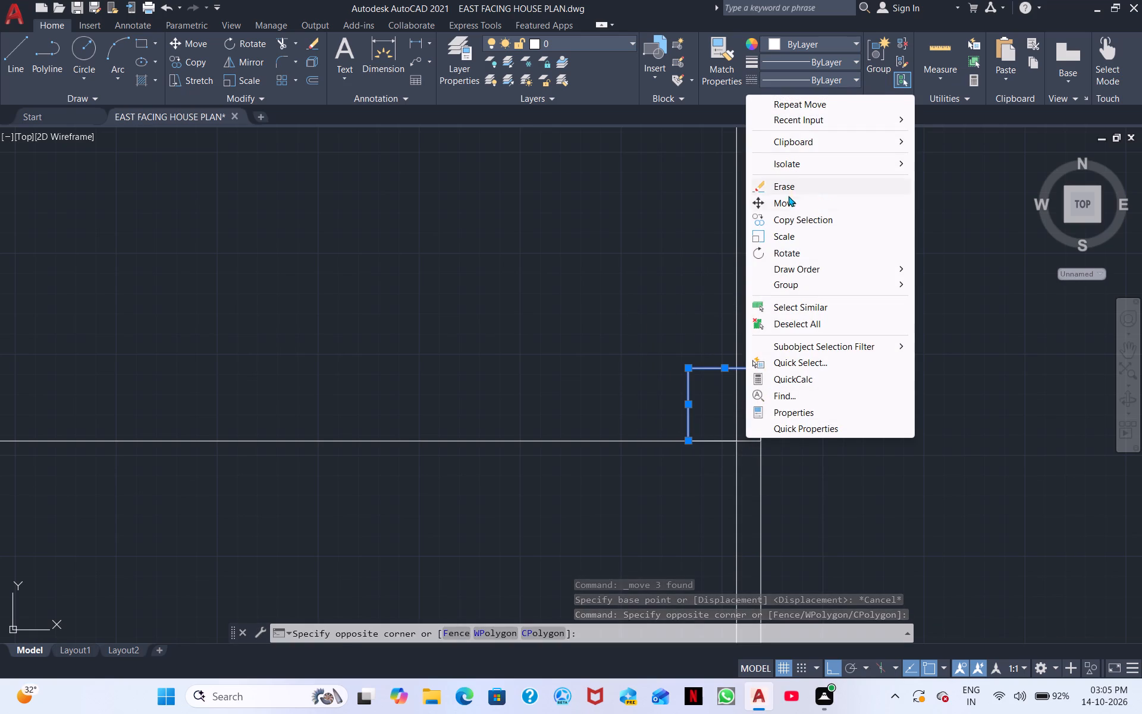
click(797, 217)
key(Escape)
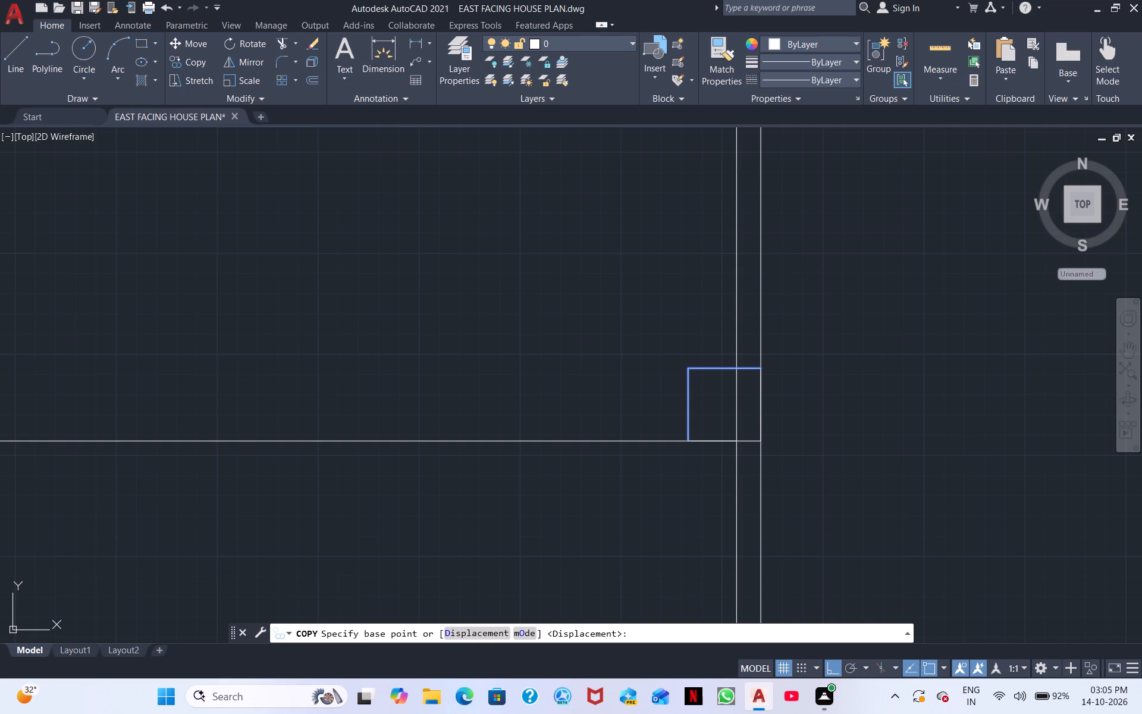
Copy the small square at the east boundary wall northward along the wall's outer line, leaving a narrow gap between both squares.
click(750, 441)
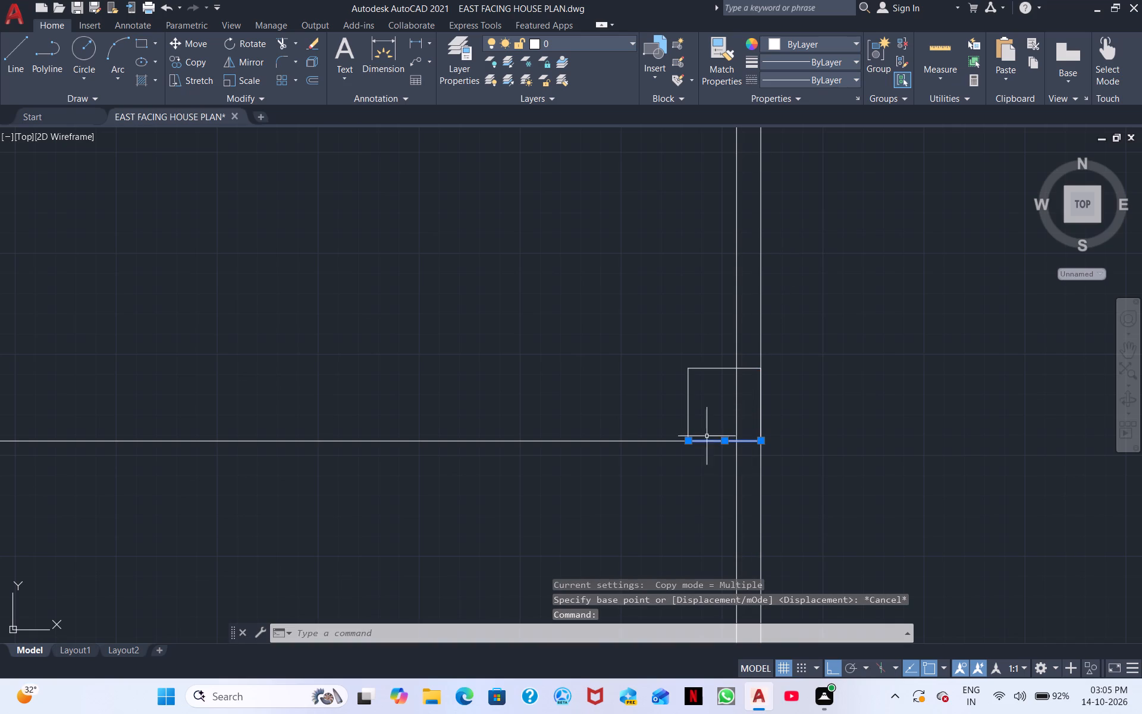
drag(703, 410, 698, 403)
click(662, 347)
right_click(659, 347)
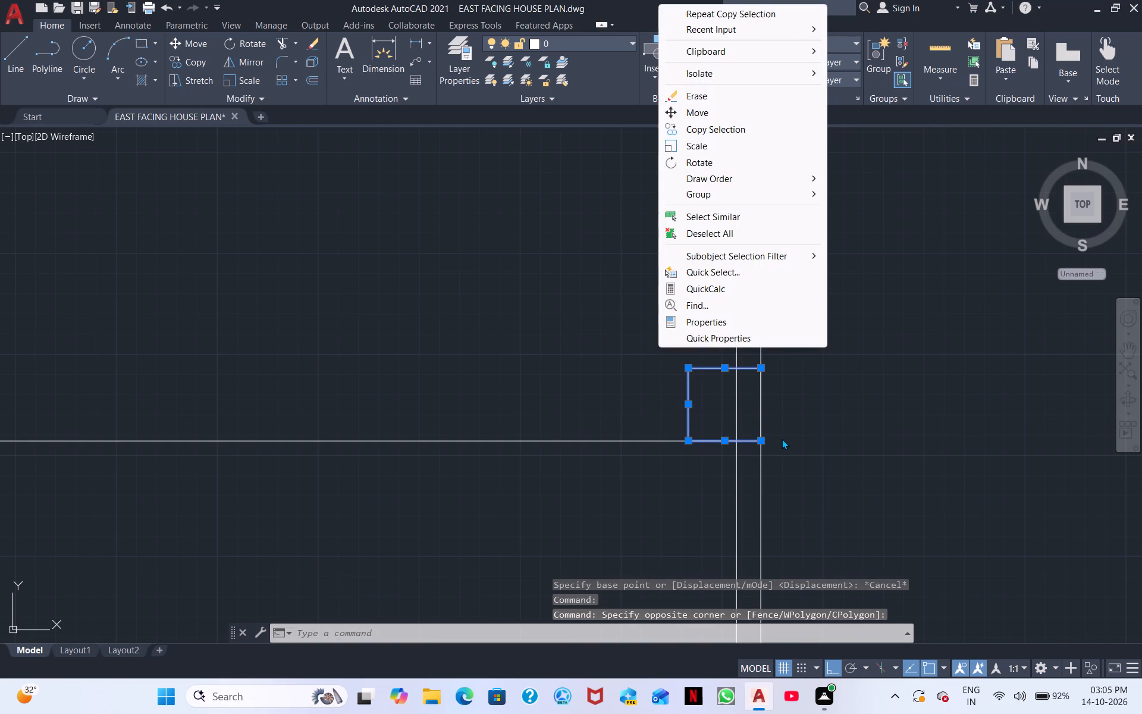
click(723, 130)
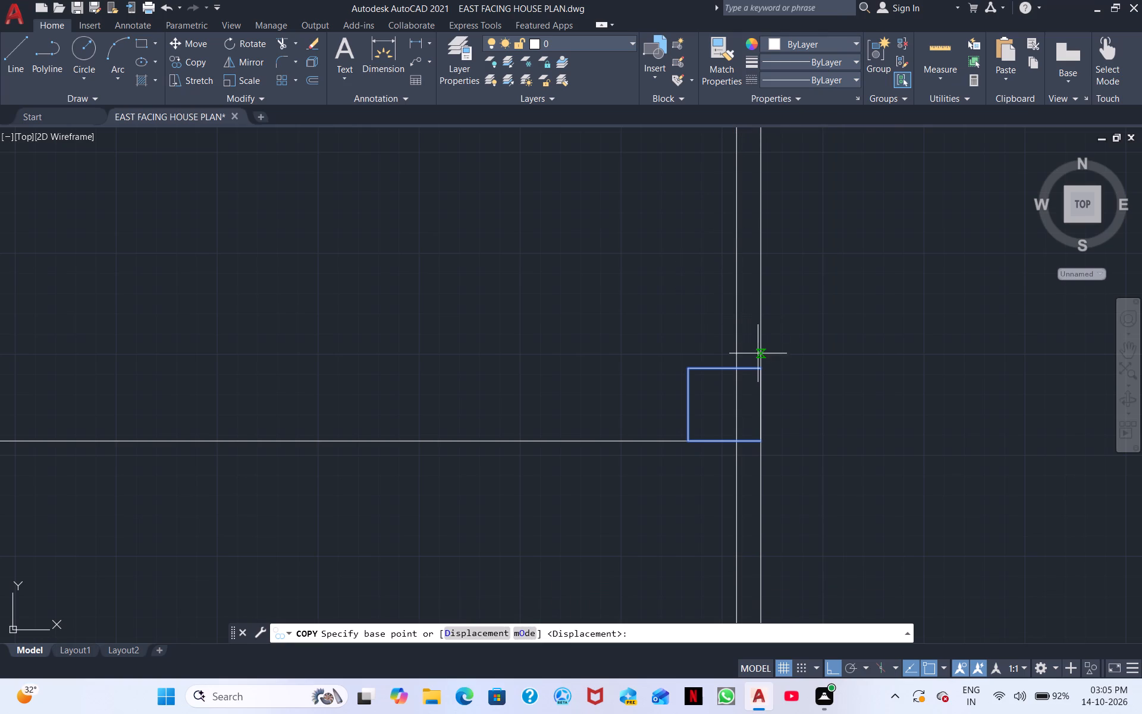
click(759, 443)
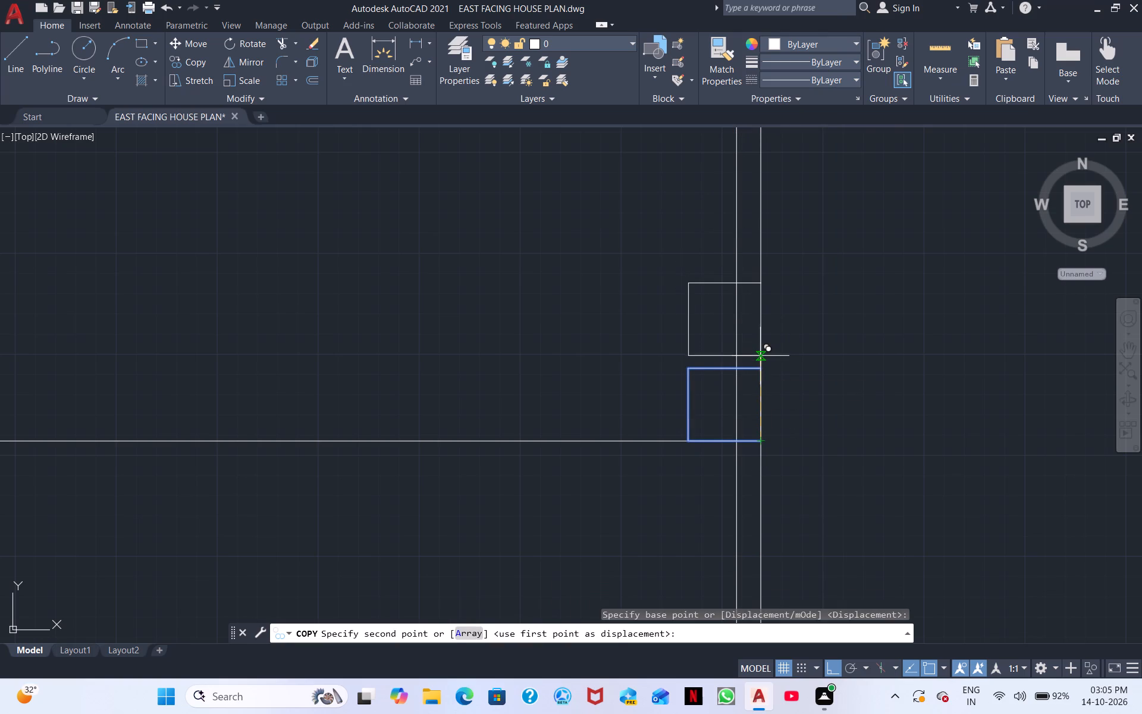
scroll(760, 356, up, 3)
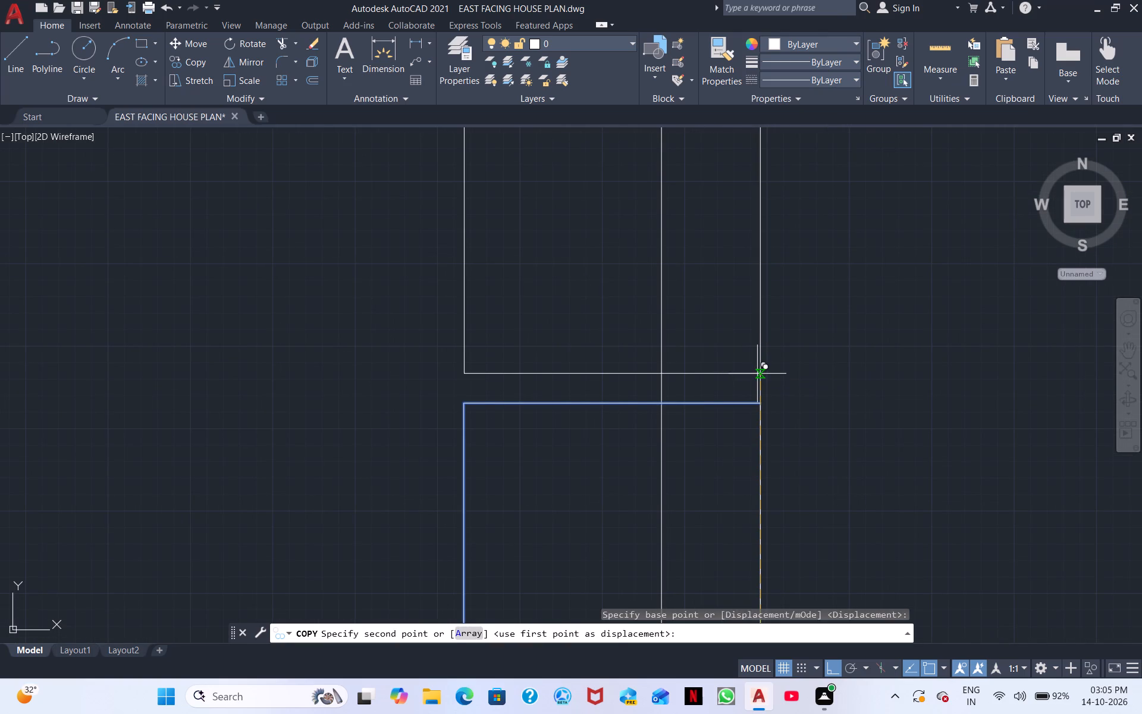
click(757, 374)
key(Escape)
scroll(683, 347, down, 2)
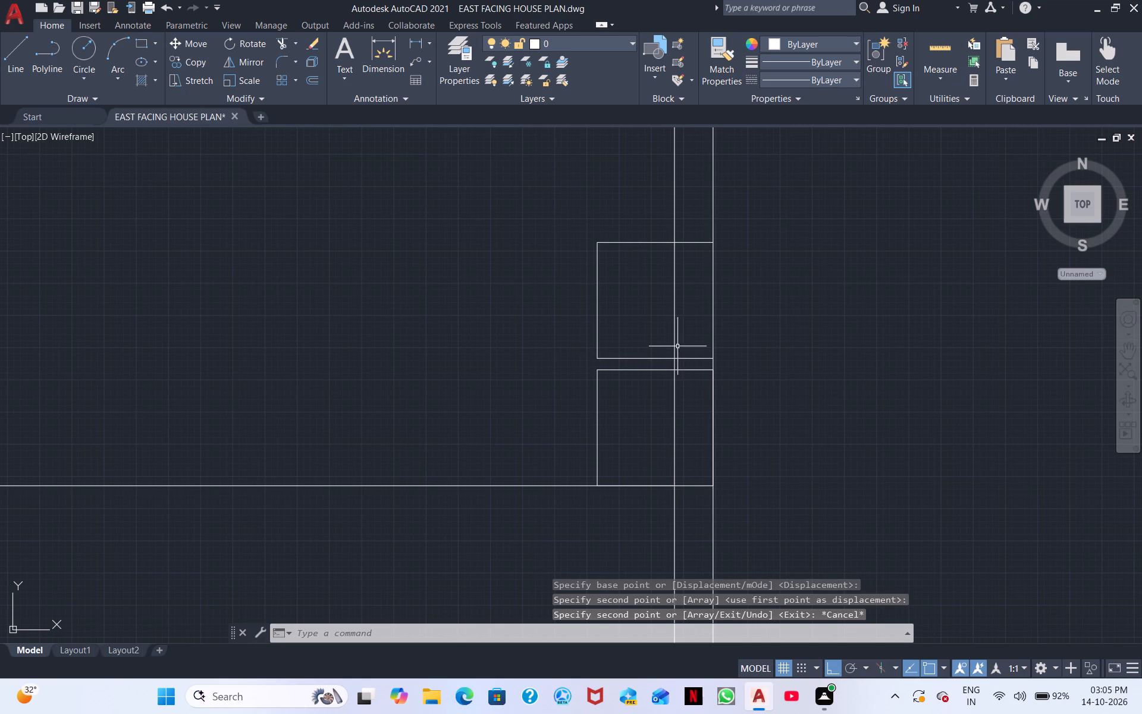
Trim the east boundary wall's inner line inside both squares, in the gap between them, and southward down to the south boundary wall.
click(280, 37)
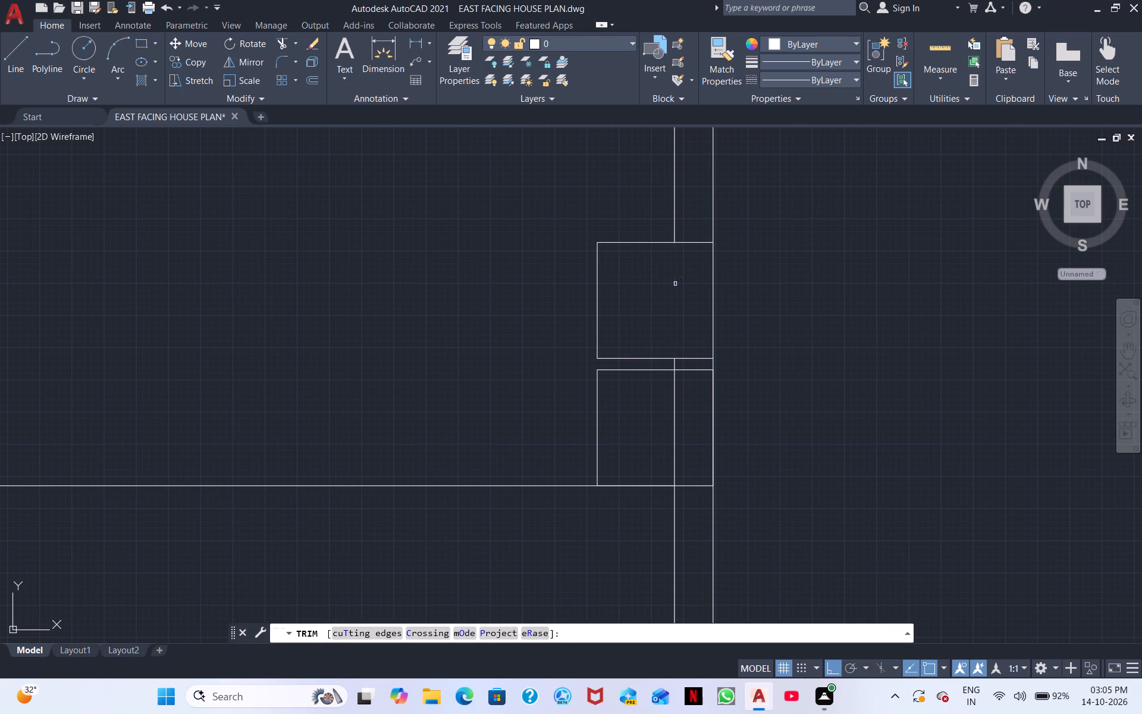
click(675, 284)
scroll(679, 358, up, 1)
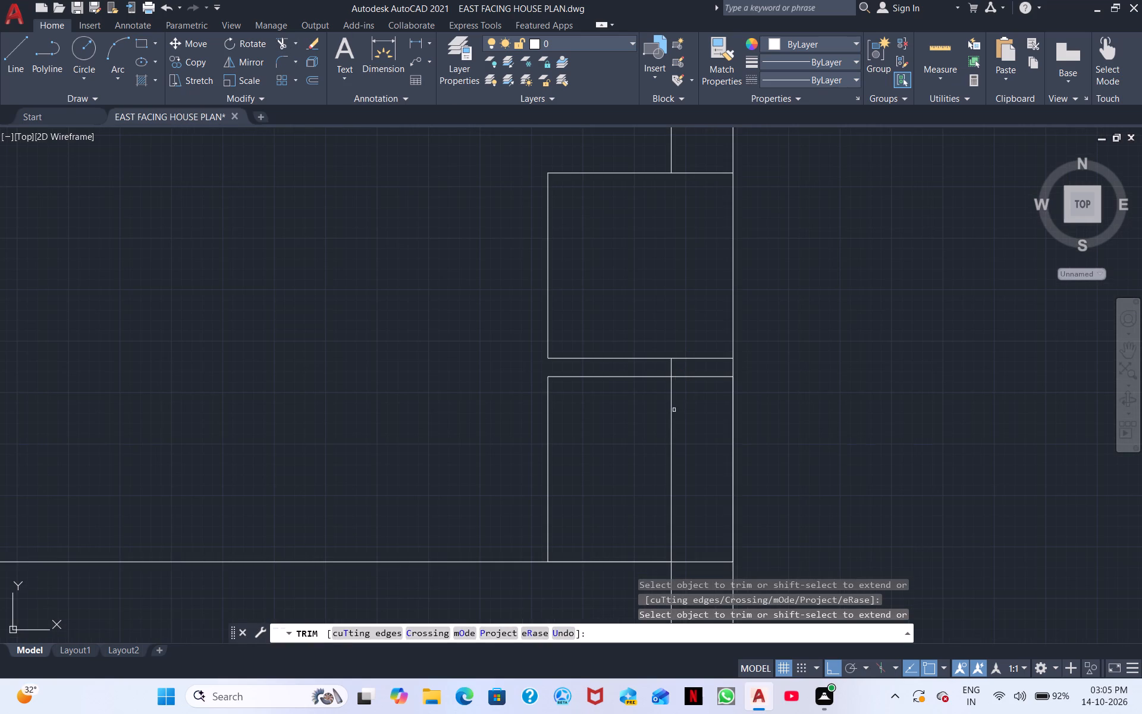
scroll(657, 416, up, 3)
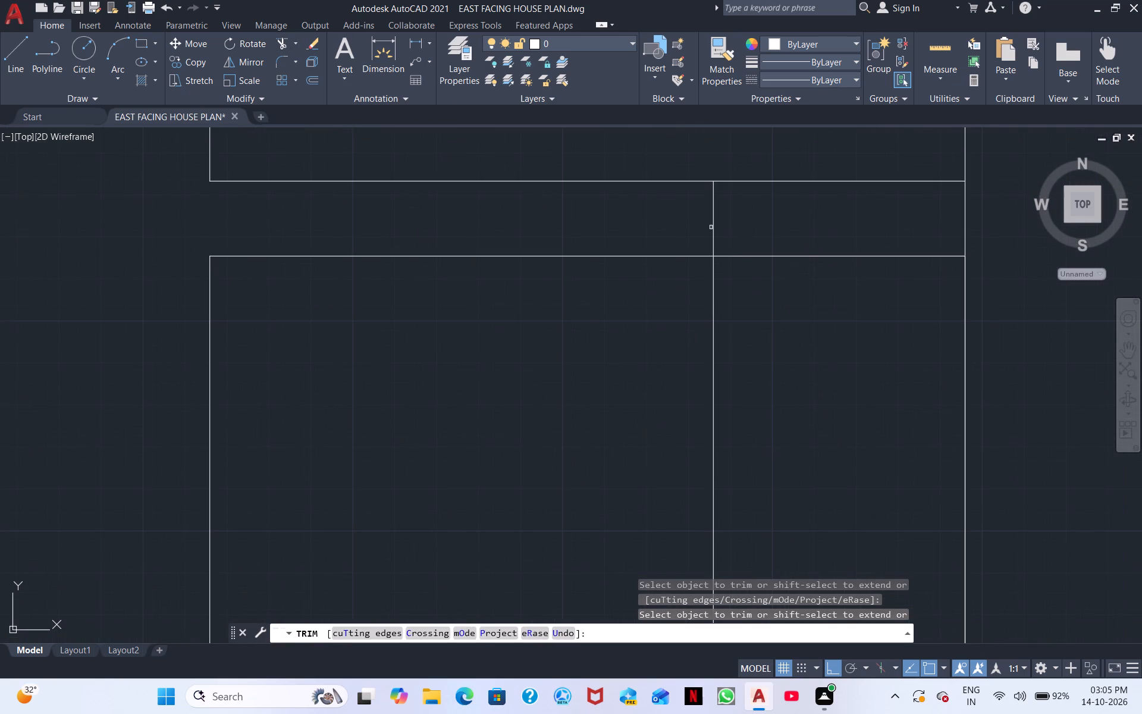
drag(711, 227, 808, 221)
drag(779, 336, 633, 351)
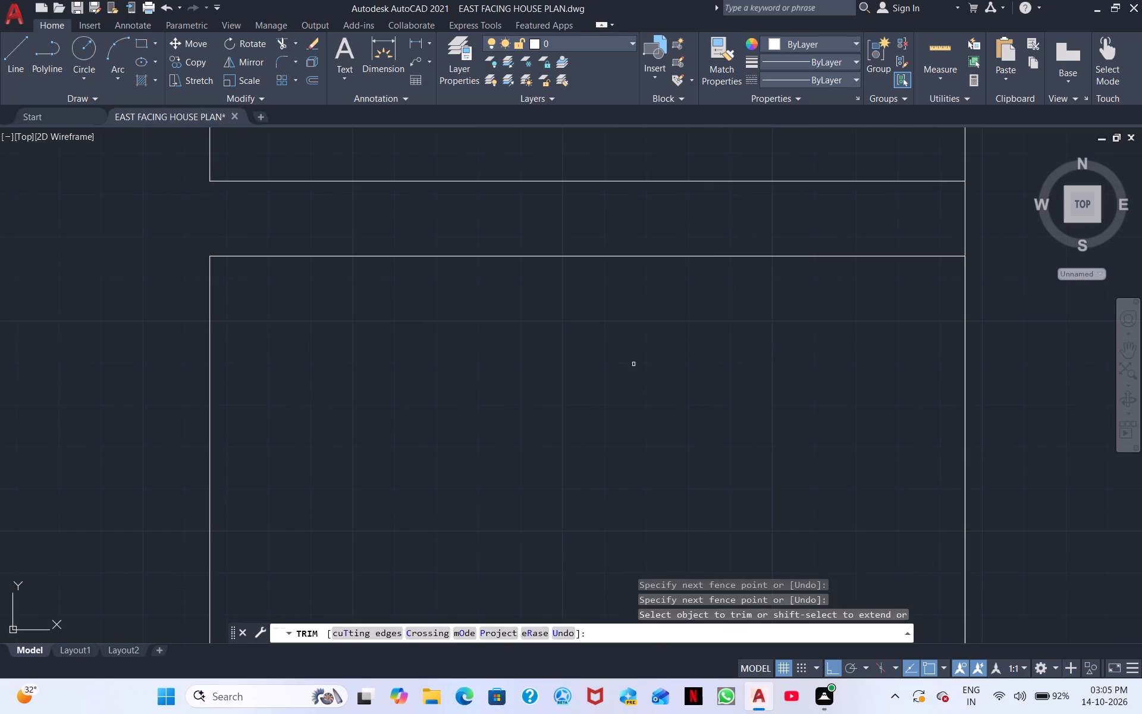
Trim the house's south outer line where it crosses the southern end of the long interior vertical wall.
scroll(634, 364, down, 3)
scroll(657, 447, down, 2)
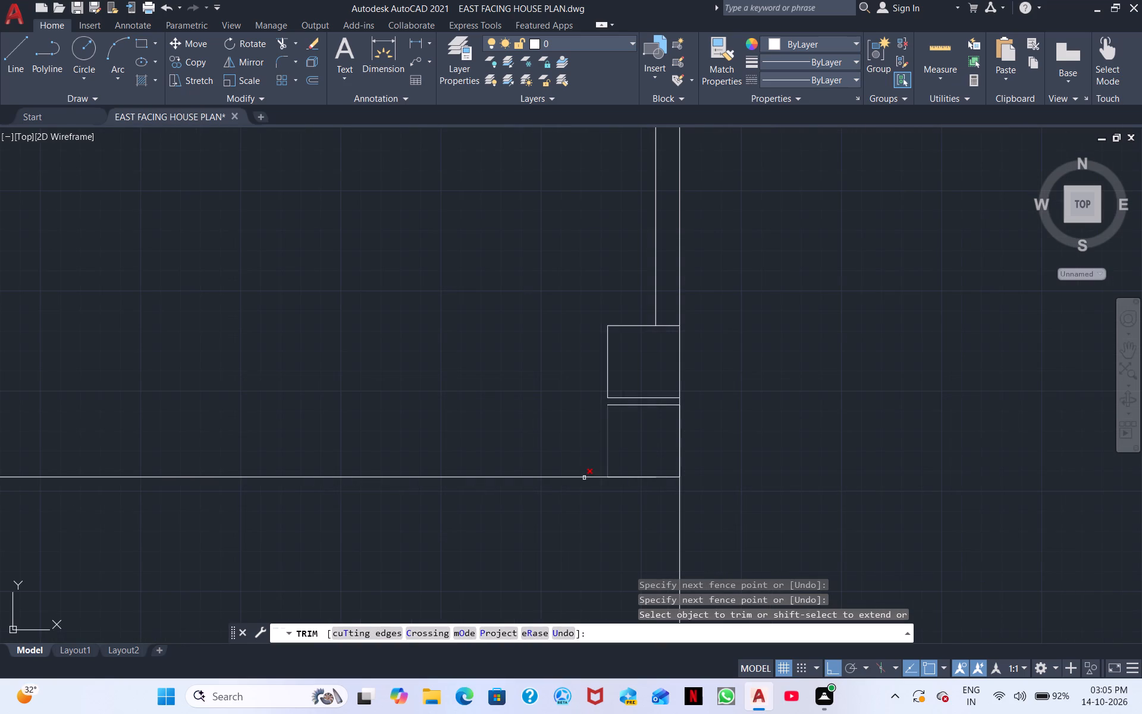
middle_drag(309, 477, 506, 432)
scroll(360, 465, down, 1)
scroll(235, 478, down, 1)
middle_drag(235, 478, 754, 444)
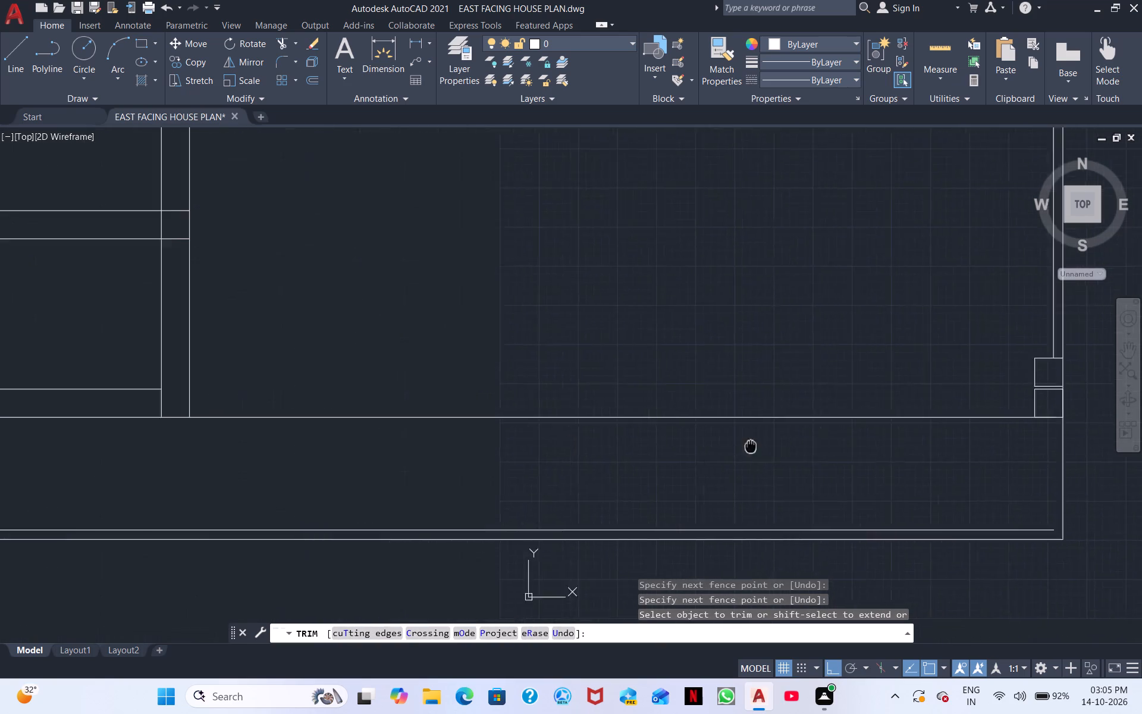
middle_drag(754, 444, 769, 441)
scroll(635, 477, down, 1)
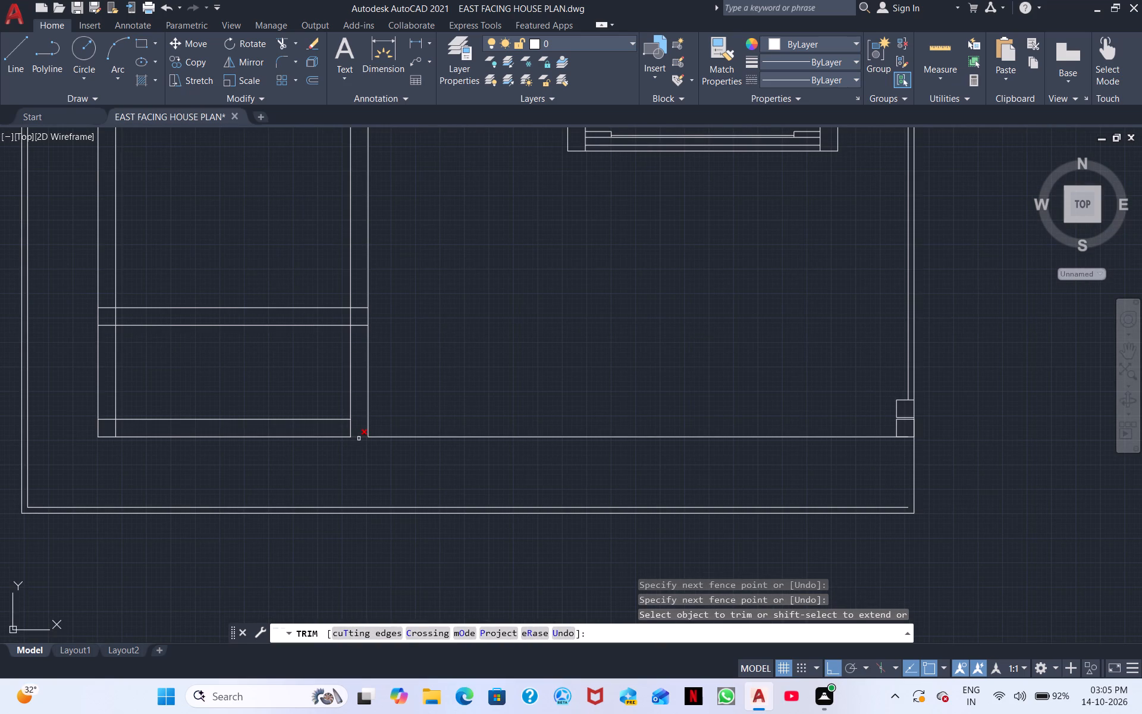
click(359, 439)
scroll(352, 443, down, 2)
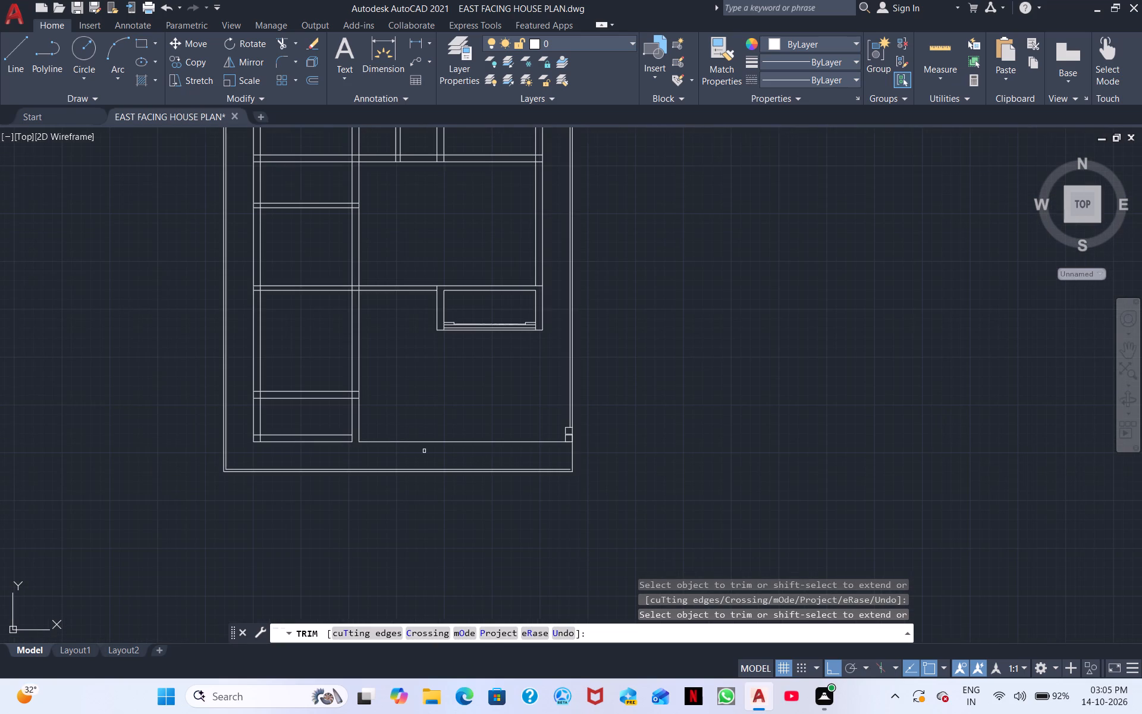
scroll(424, 451, up, 2)
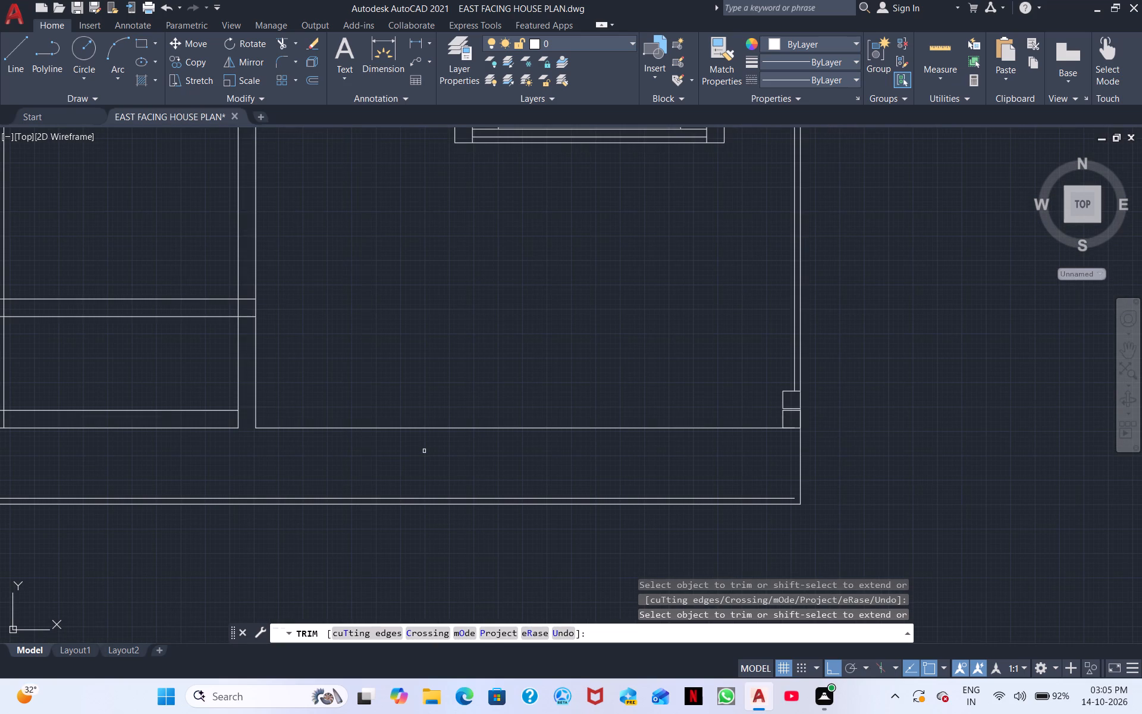
key(Escape)
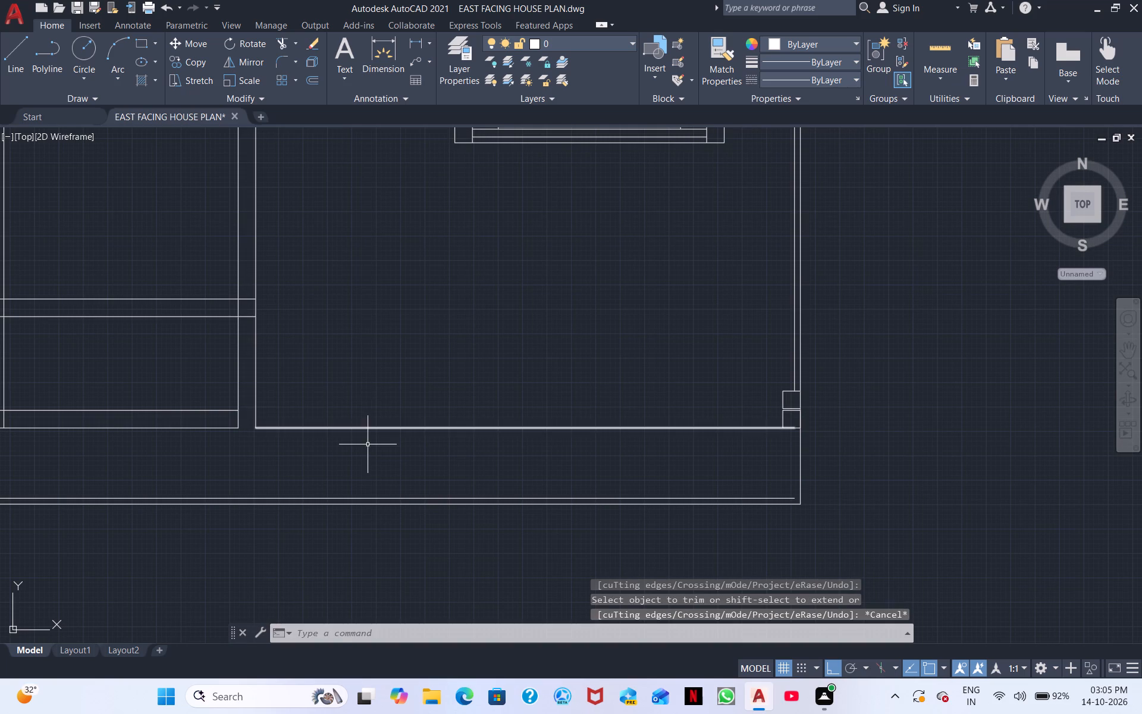
Load the ACAD_ISO02W100 linetype and assign it to the south line between the long interior wall and the east boundary wall.
click(368, 446)
click(322, 393)
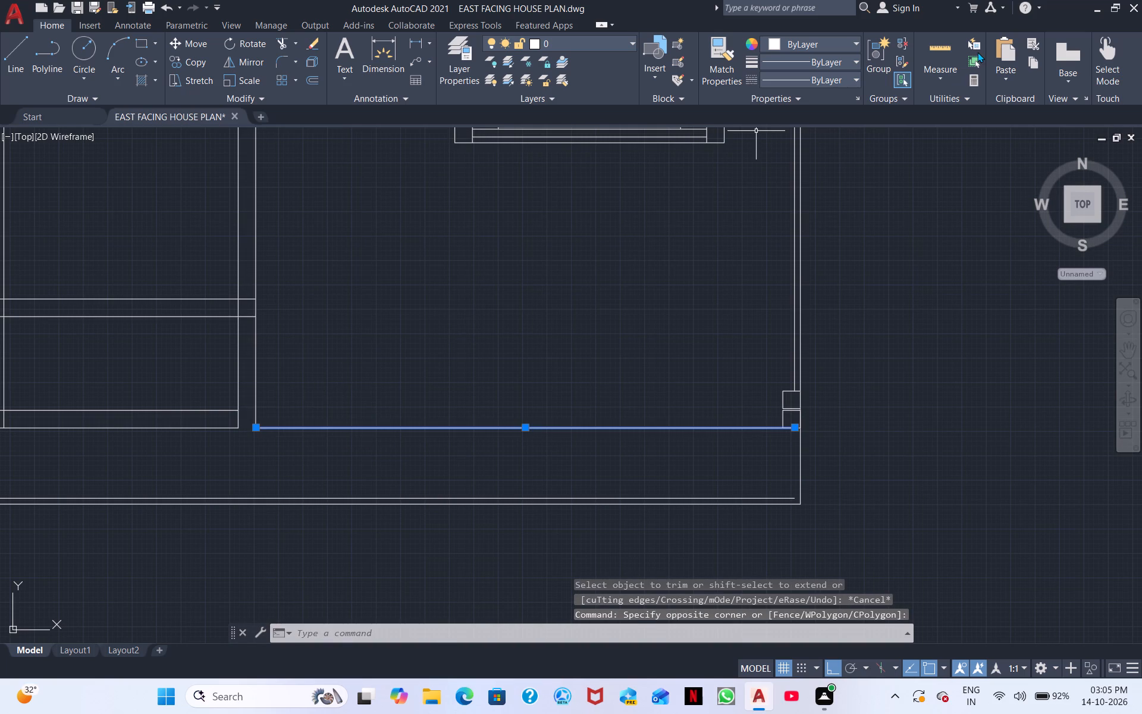
click(846, 79)
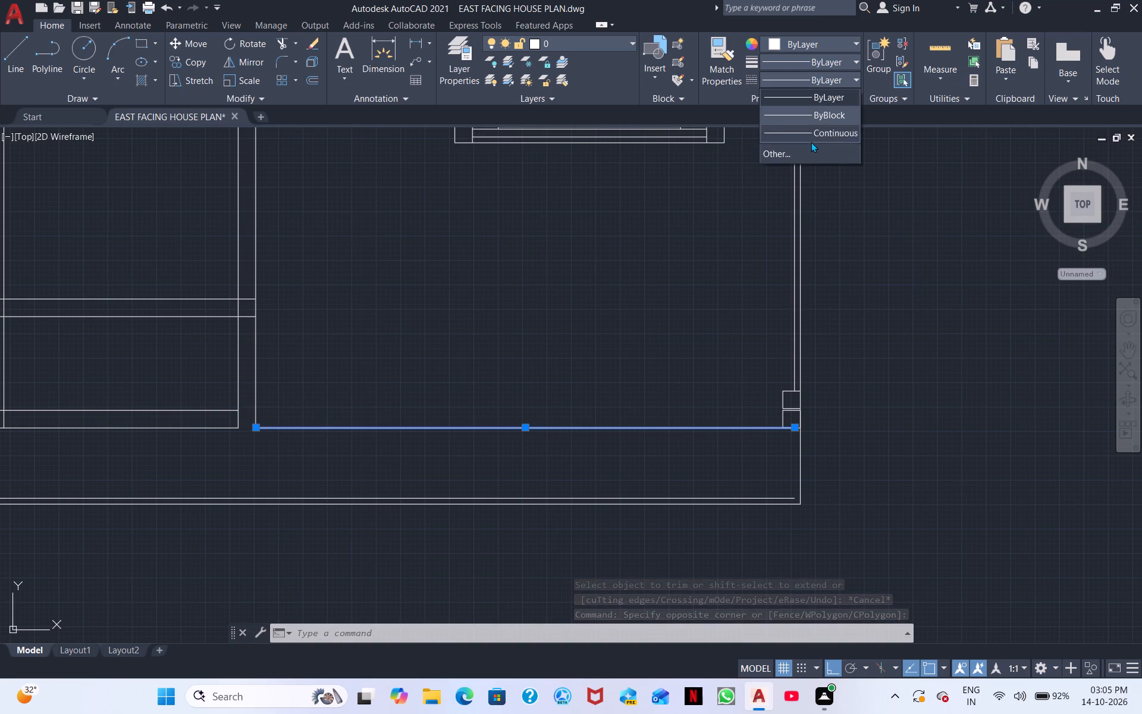
click(802, 153)
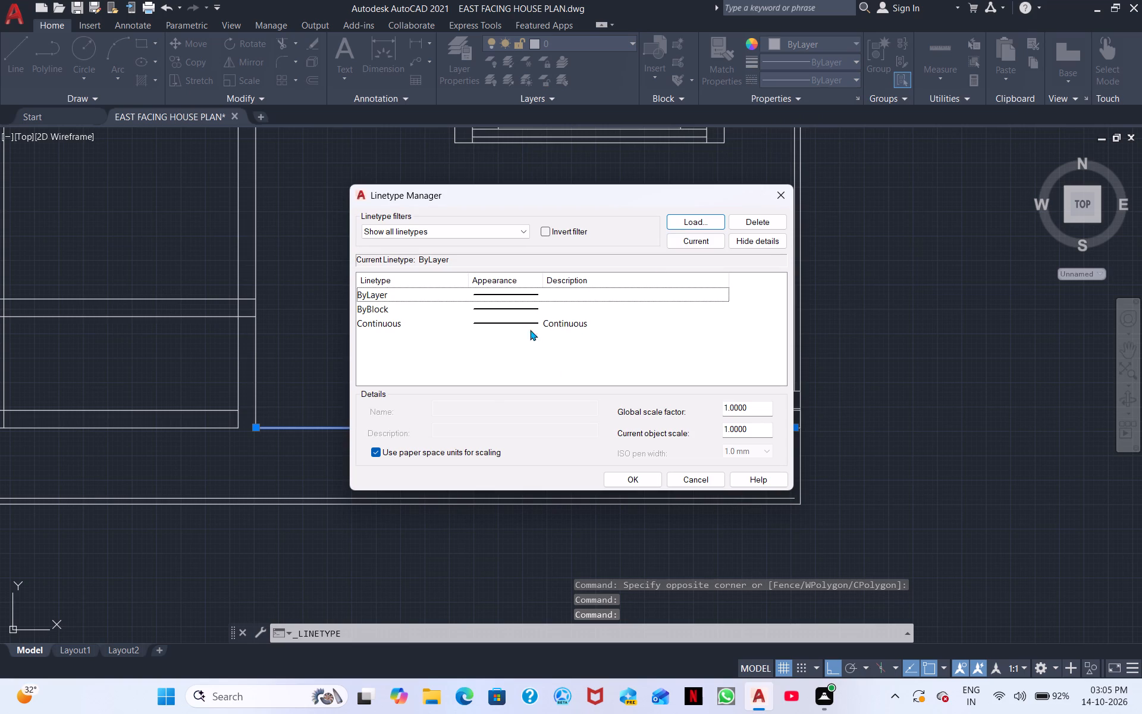
click(689, 226)
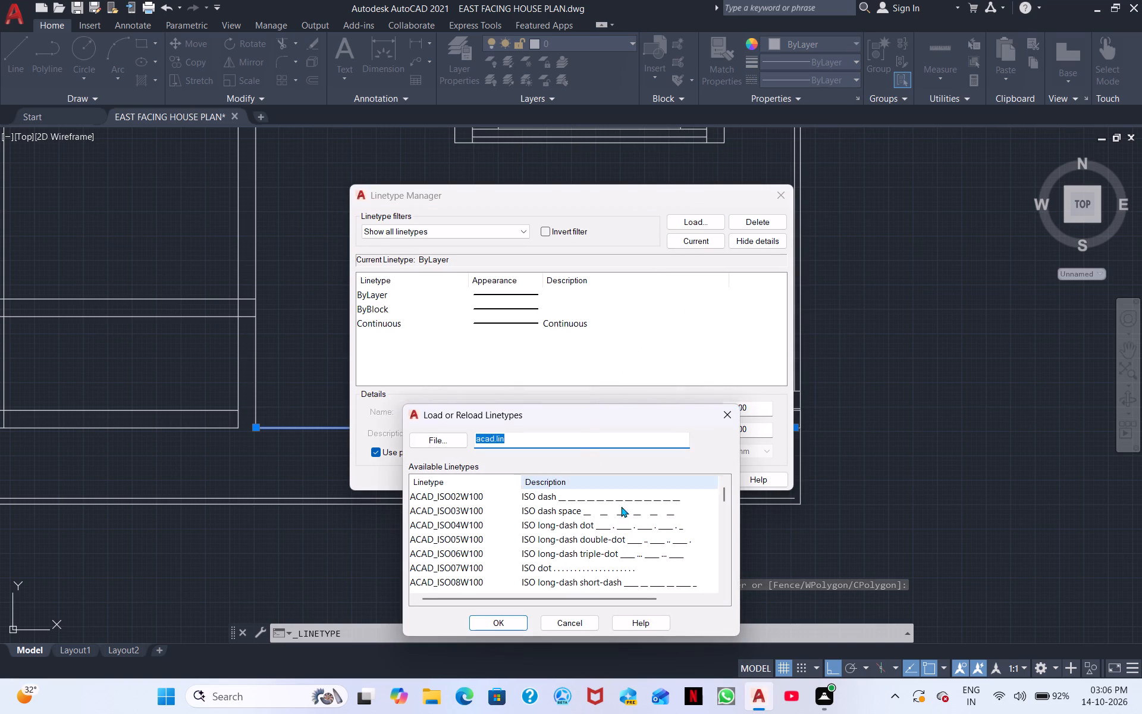
click(619, 498)
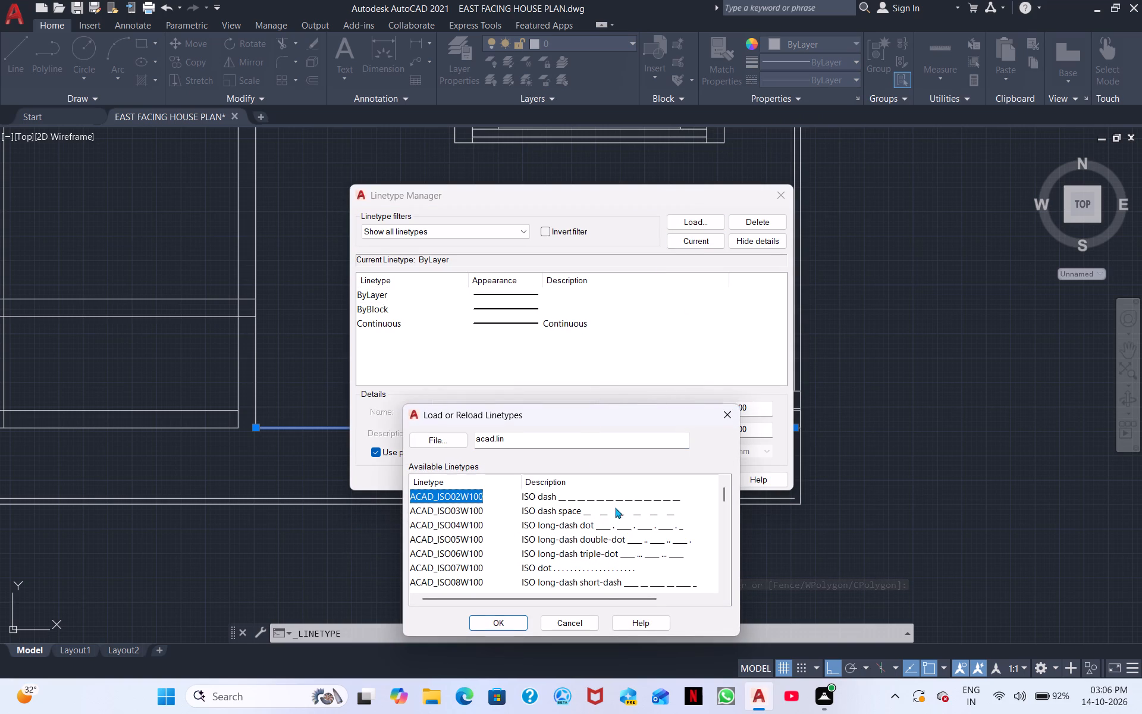
click(501, 619)
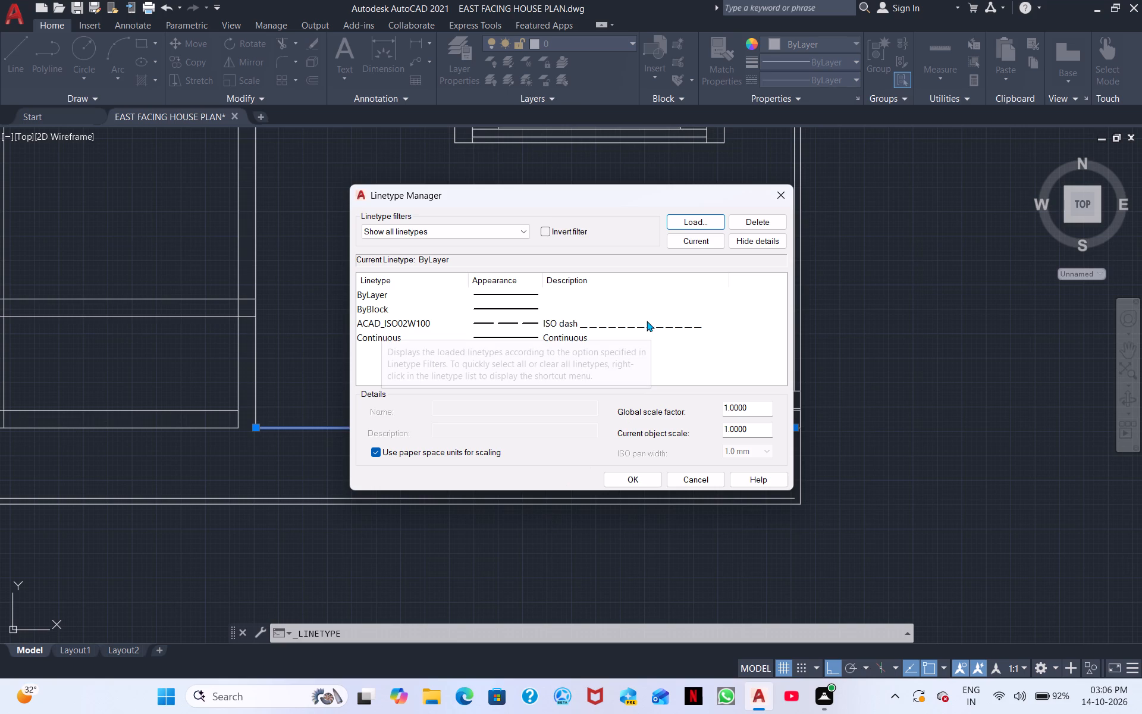
click(647, 321)
click(651, 482)
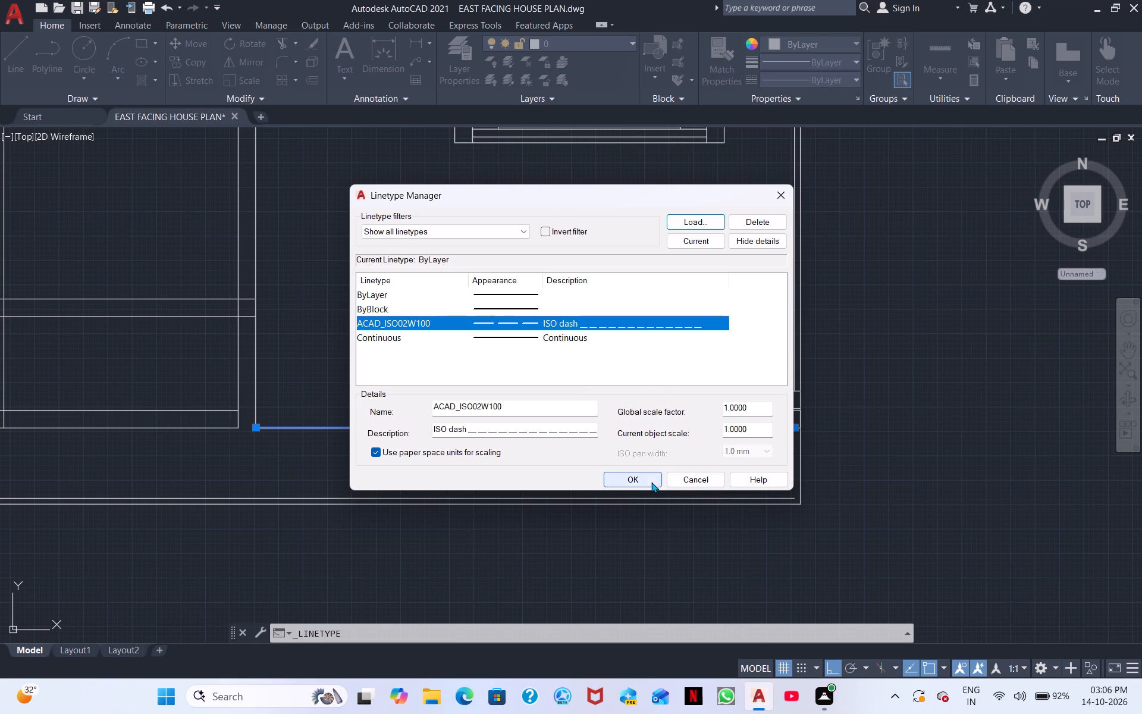
click(638, 430)
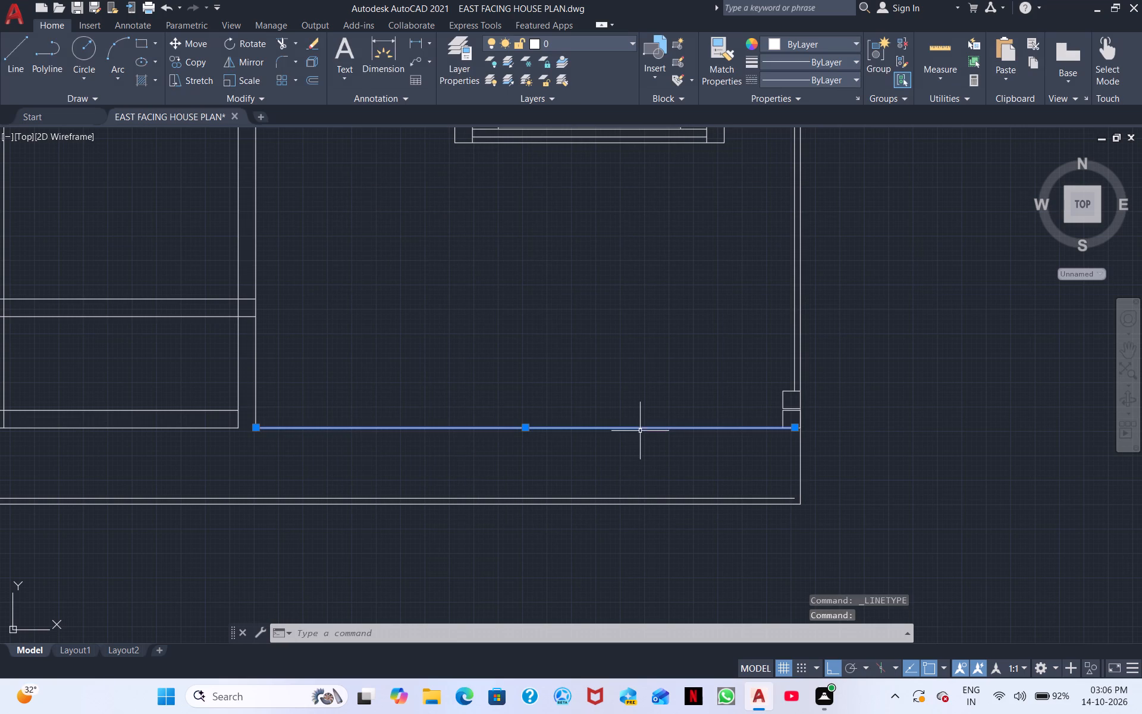
click(824, 81)
click(792, 140)
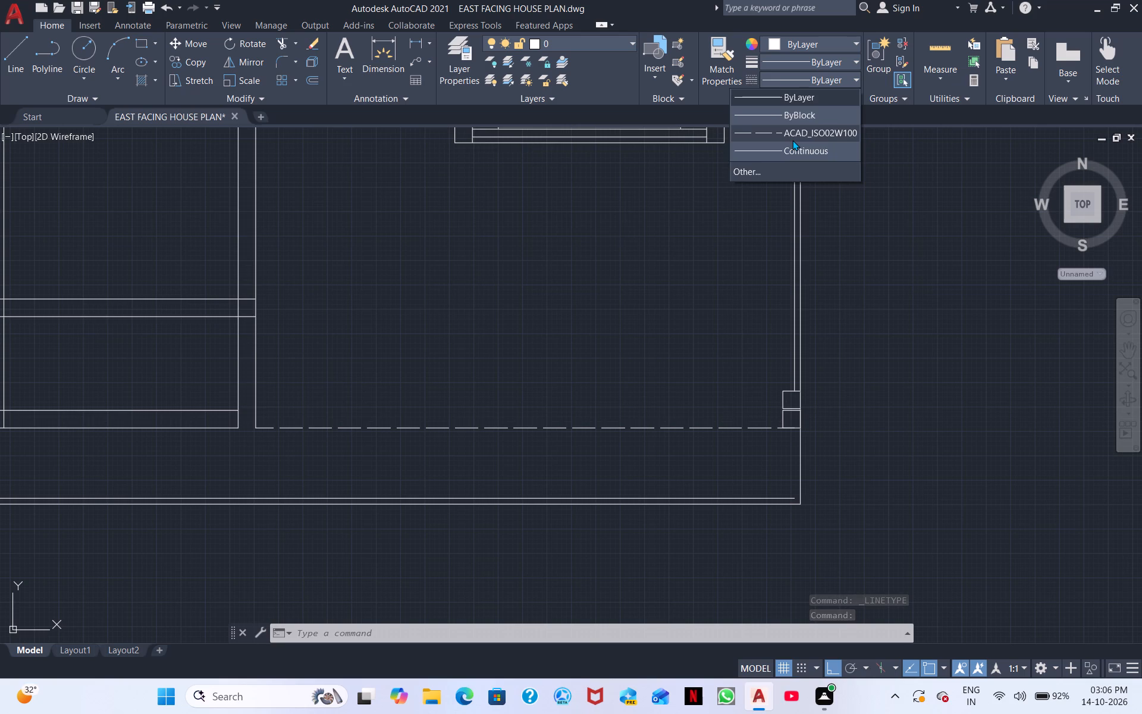
key(Escape)
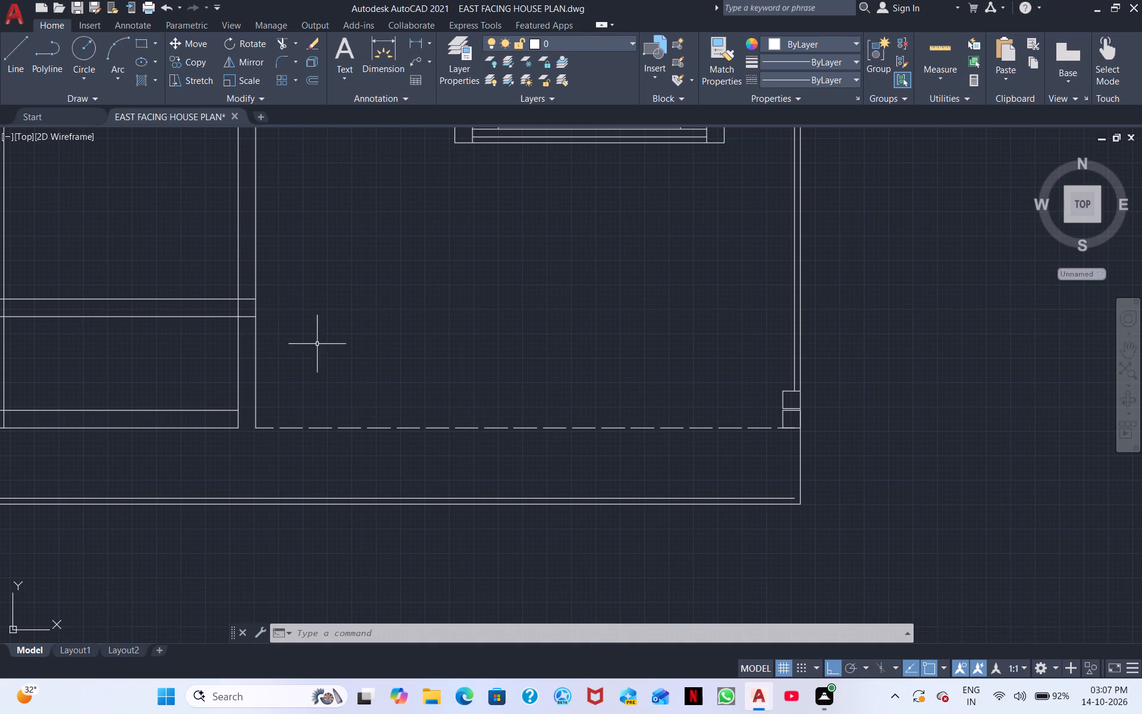
Extend the dashed south line westward across the end of the long interior wall to the wall's west line.
click(284, 46)
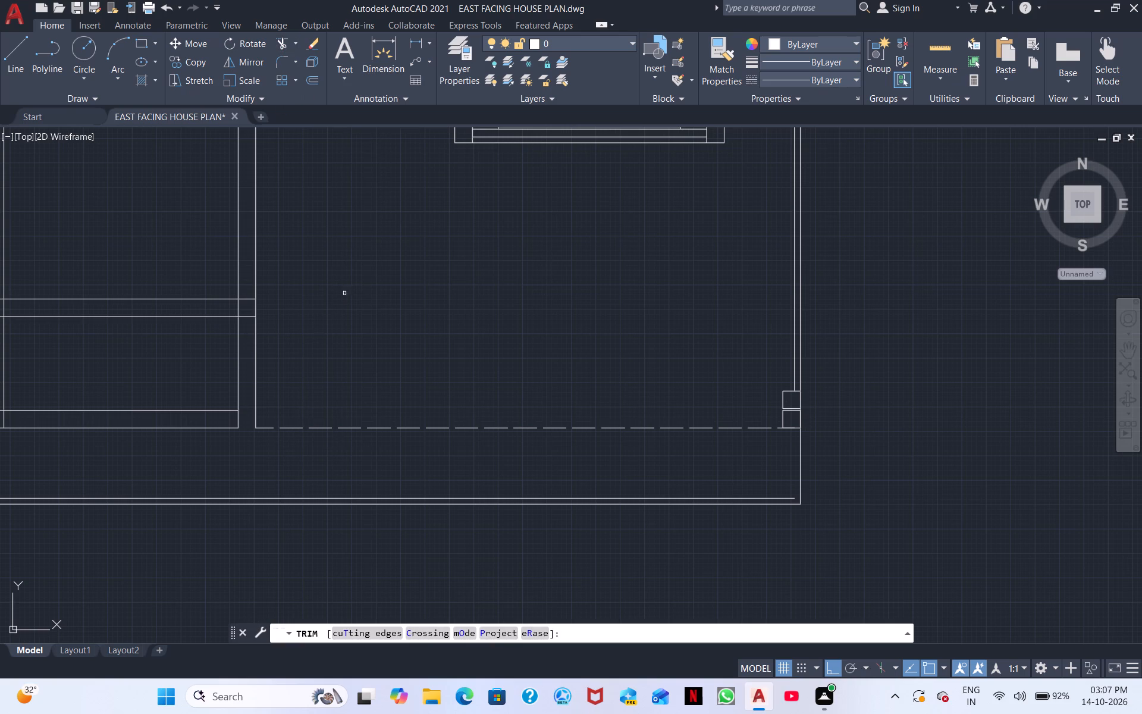
shift+click(291, 428)
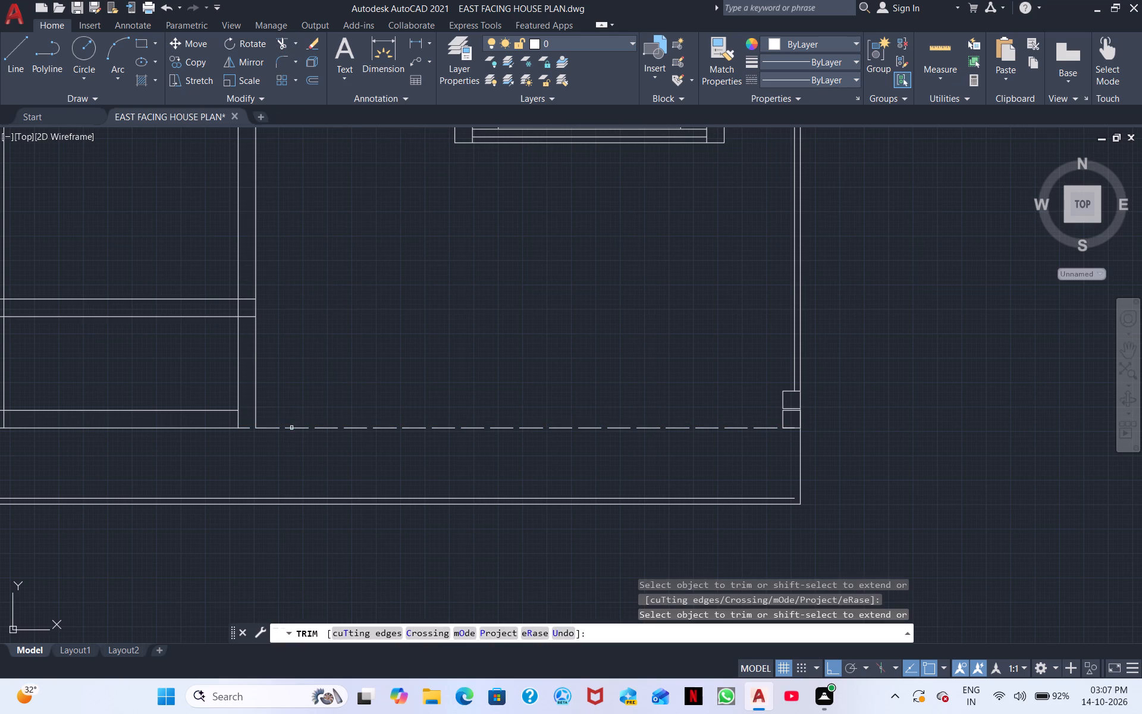
Trim the dashed south line where it crosses the southern end of the long interior wall.
scroll(314, 280, down, 1)
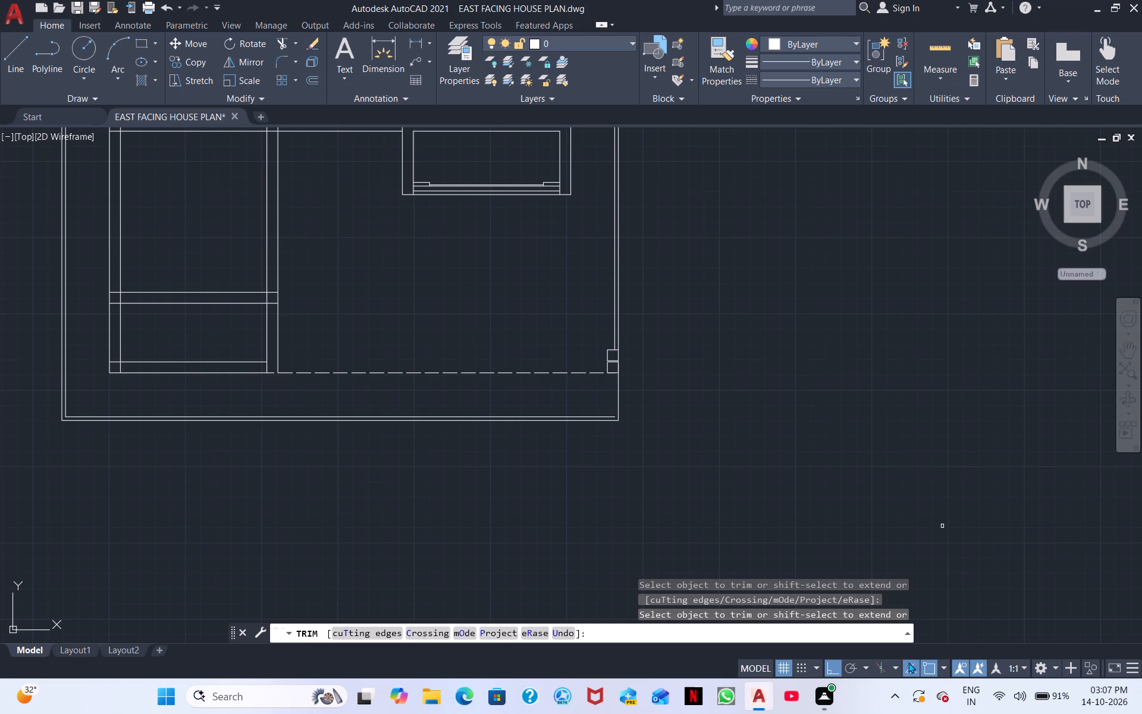
click(272, 373)
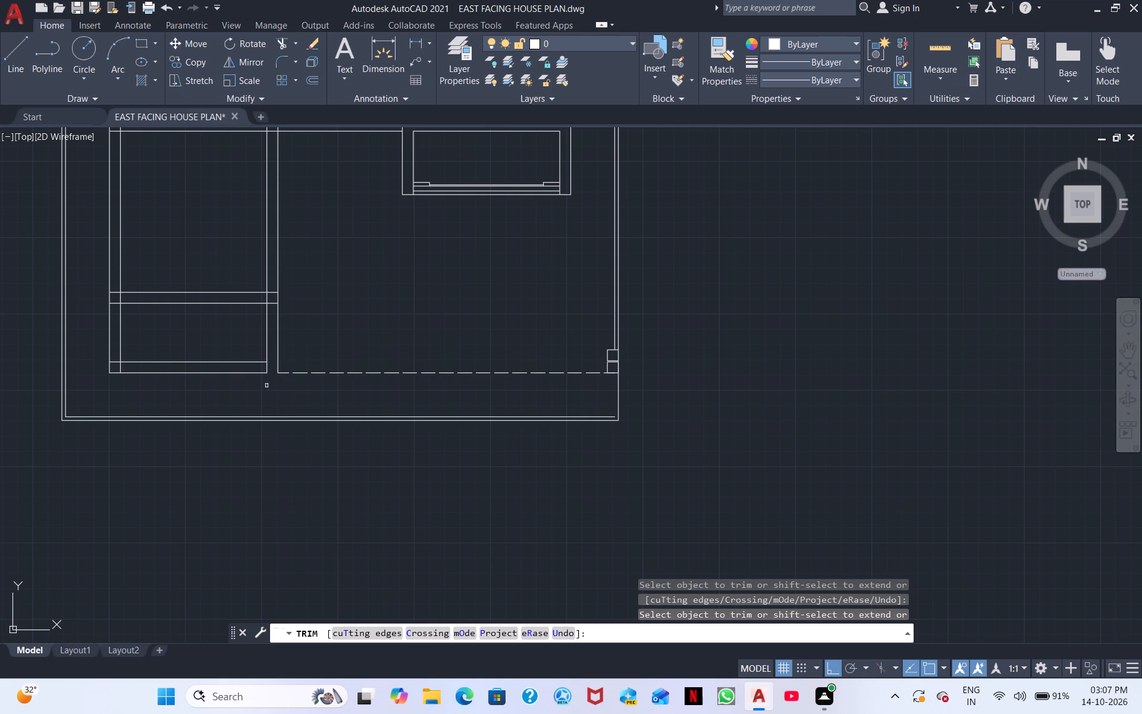
Draw a horizontal line closing the southern end of the long interior wall, from its east line to its west line.
scroll(272, 386, down, 1)
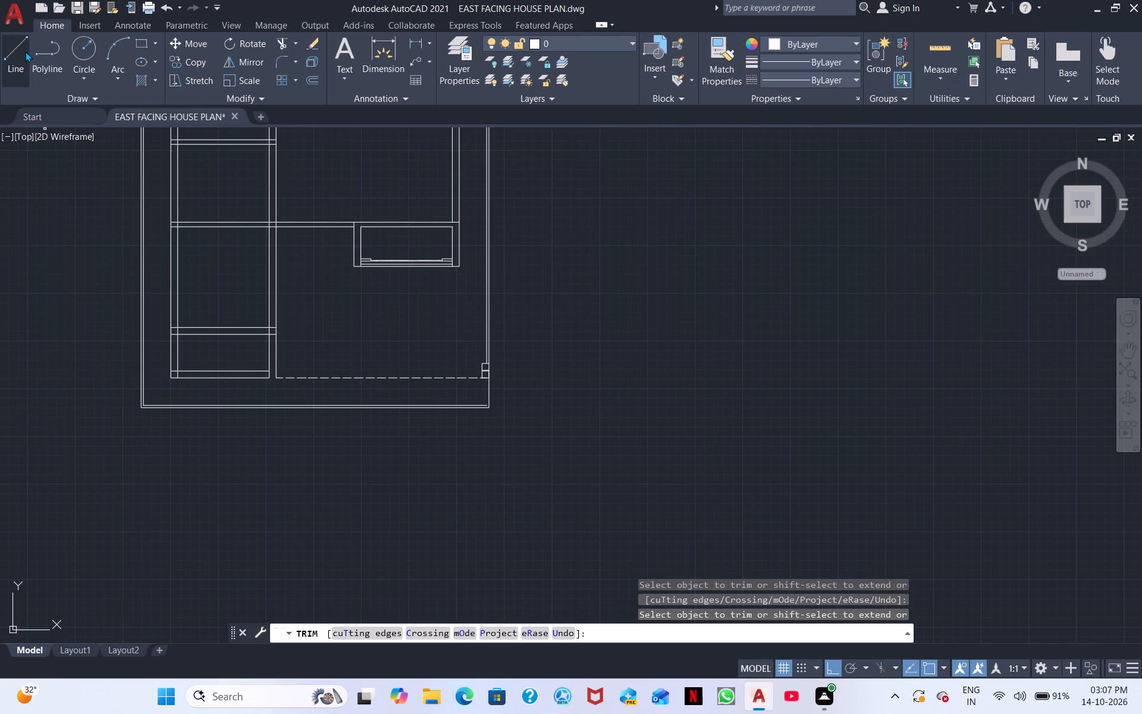
click(21, 51)
scroll(292, 341, up, 2)
scroll(256, 387, up, 2)
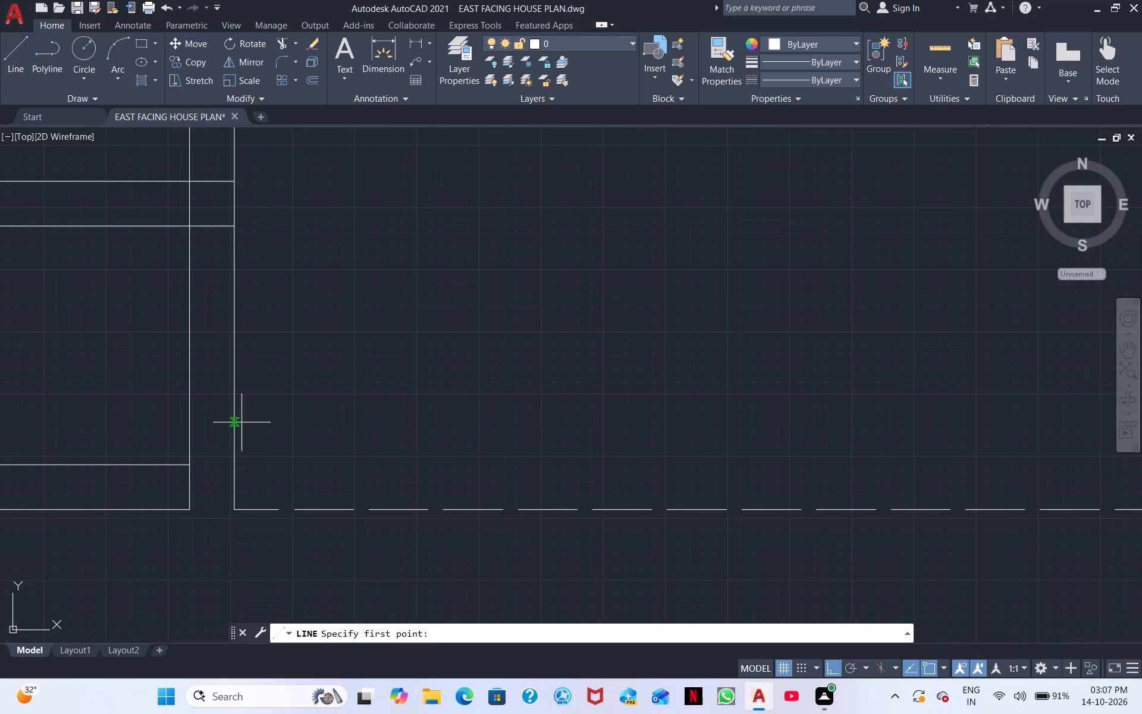
click(233, 509)
click(192, 509)
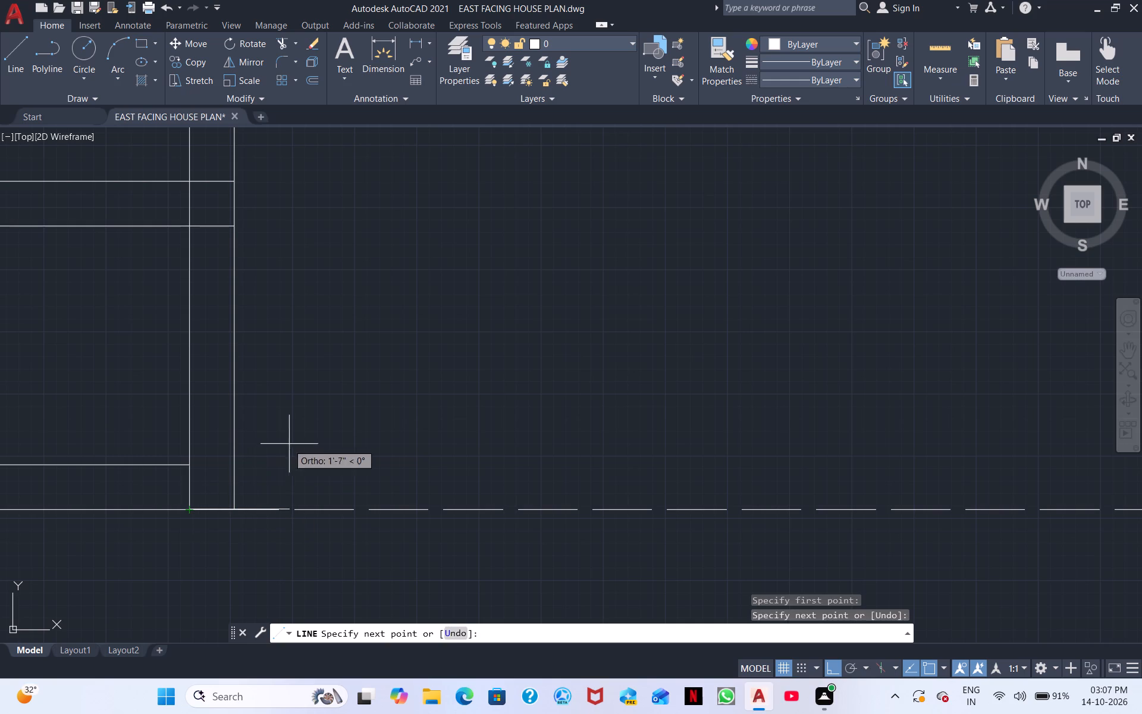
right_click(183, 546)
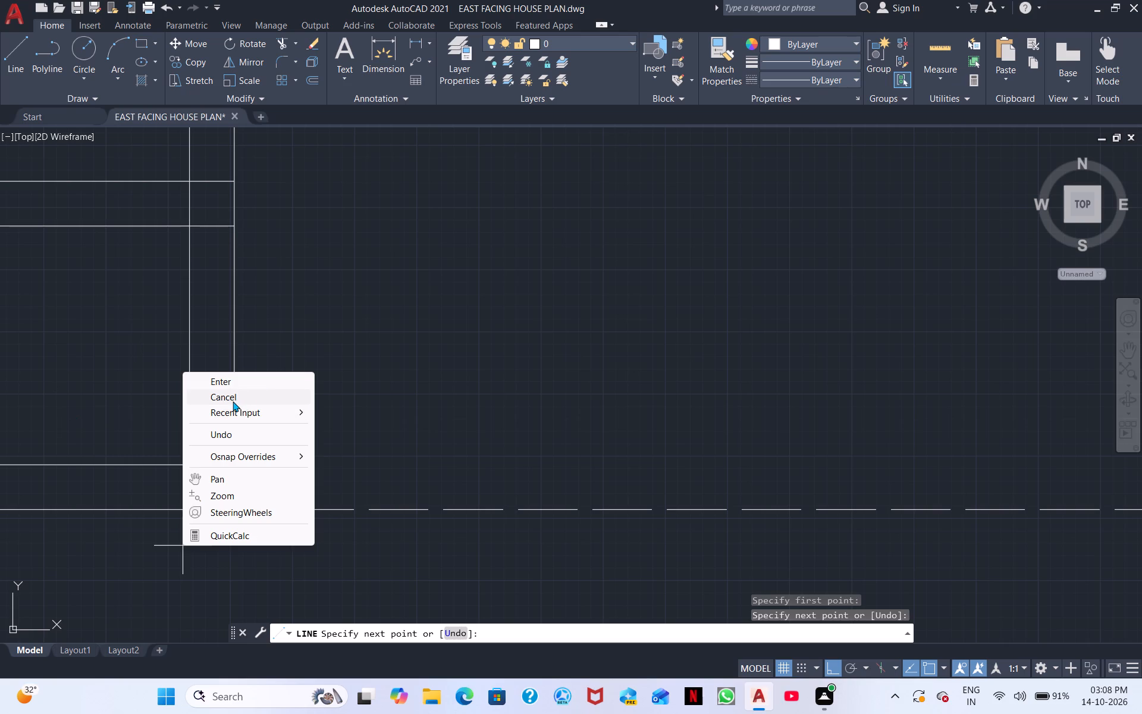
click(372, 383)
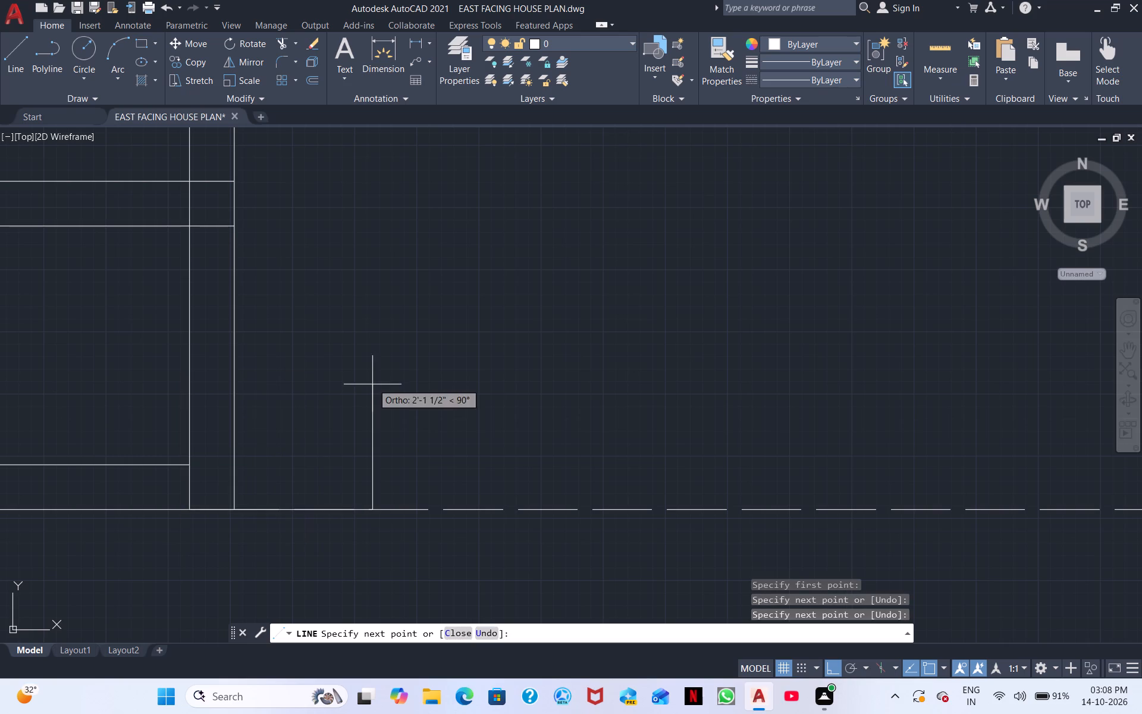
key(Escape)
Turn on the annotation monitor.
scroll(415, 477, down, 2)
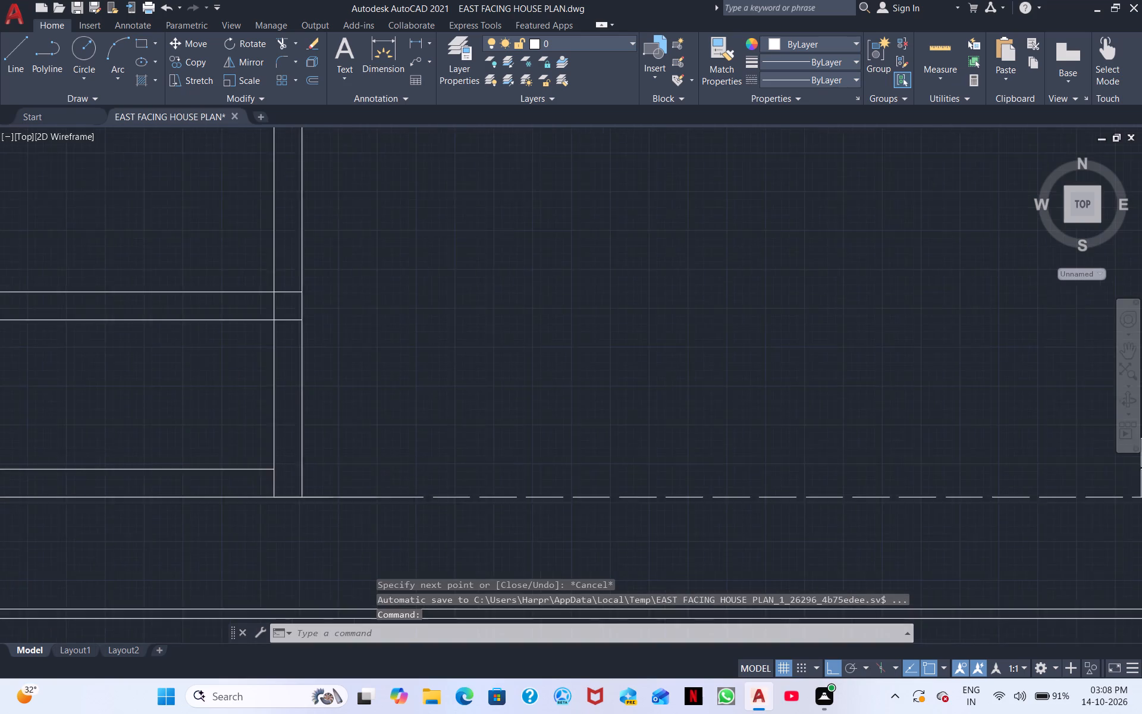
scroll(397, 494, up, 2)
scroll(456, 446, down, 1)
scroll(568, 660, down, 1)
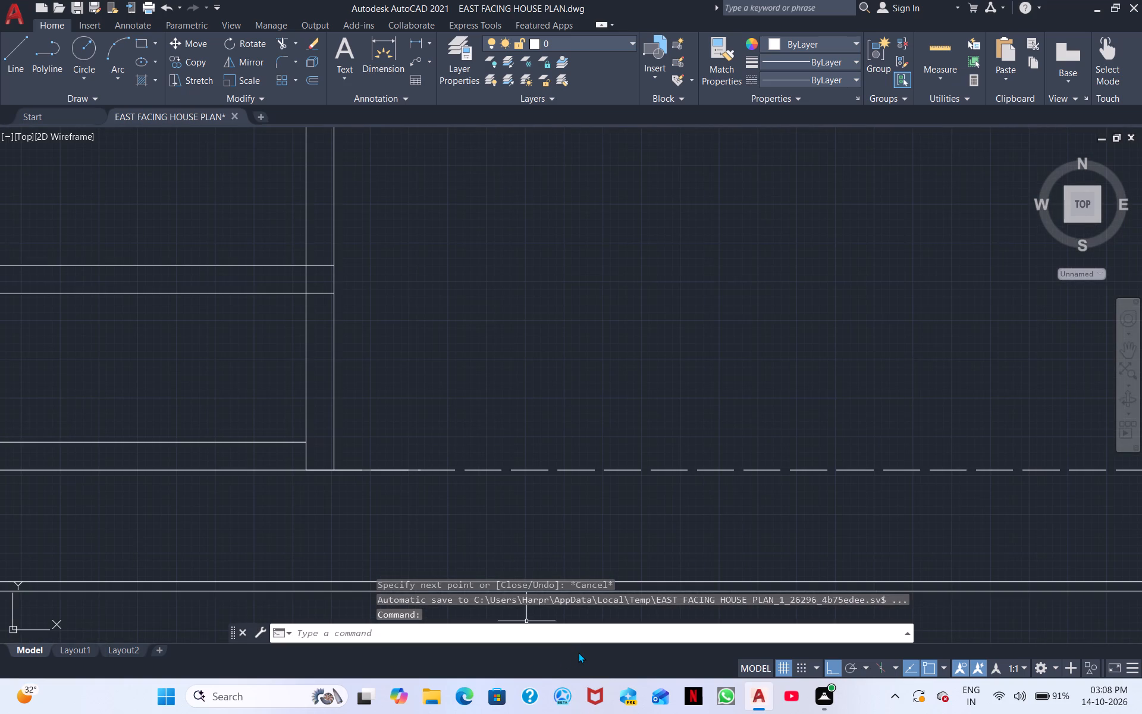
drag(1078, 664, 1061, 664)
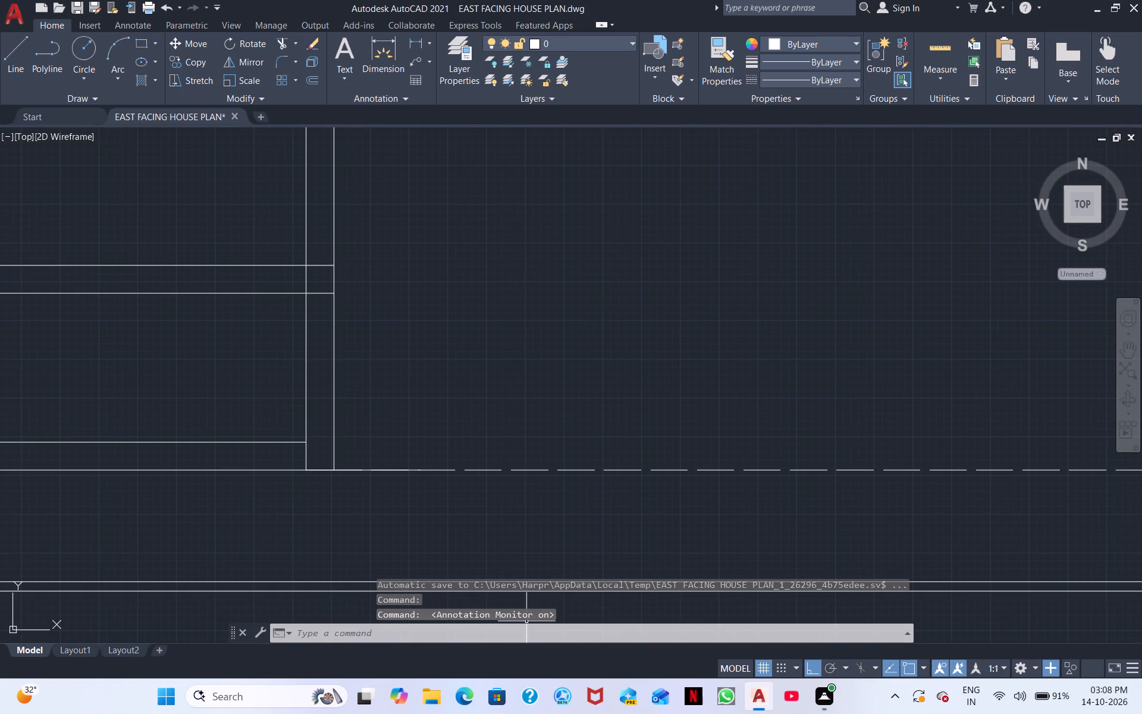
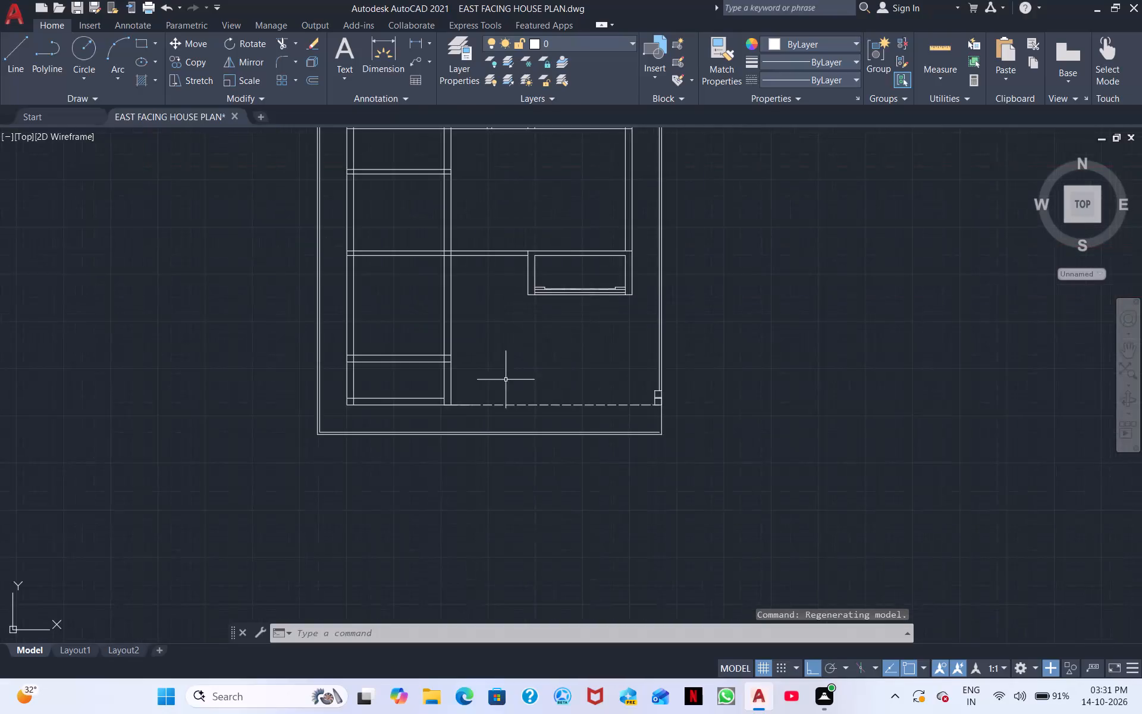
Examine the plan's wall layout from the southern open area up to the north-west corner of the house.
middle_drag(537, 367, 529, 574)
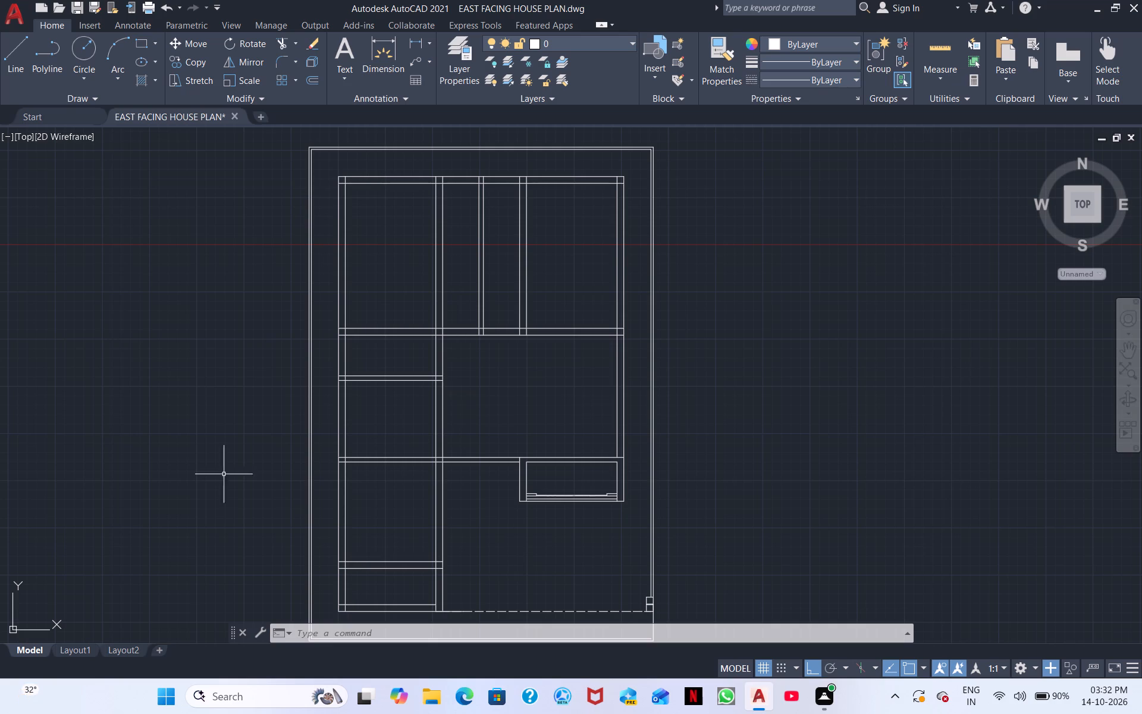
scroll(535, 560, up, 2)
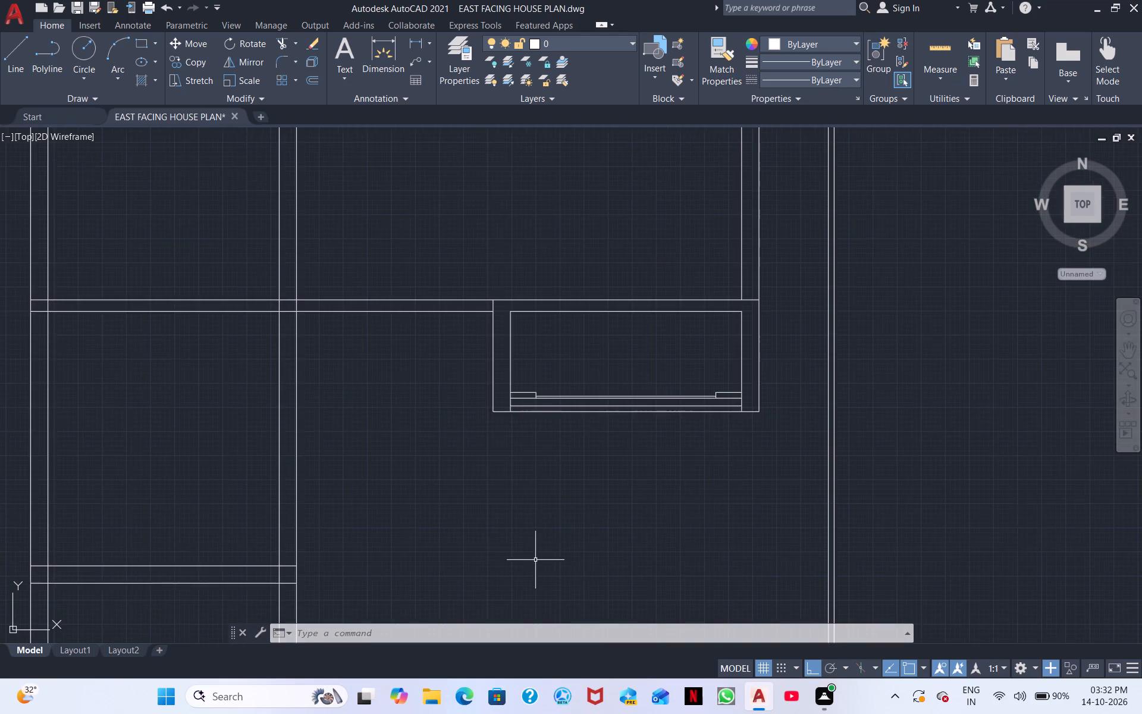
middle_drag(486, 552, 598, 433)
scroll(548, 459, down, 2)
middle_drag(463, 476, 607, 475)
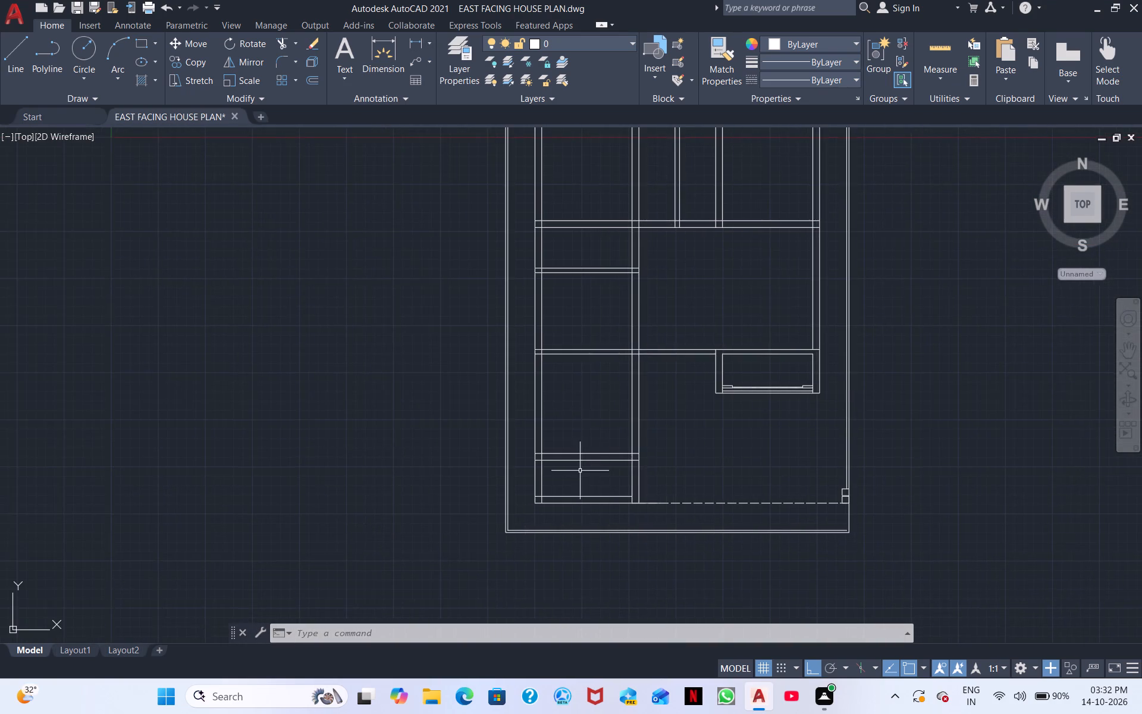
scroll(580, 469, up, 2)
middle_drag(617, 462, 578, 428)
scroll(581, 452, down, 1)
scroll(578, 450, up, 1)
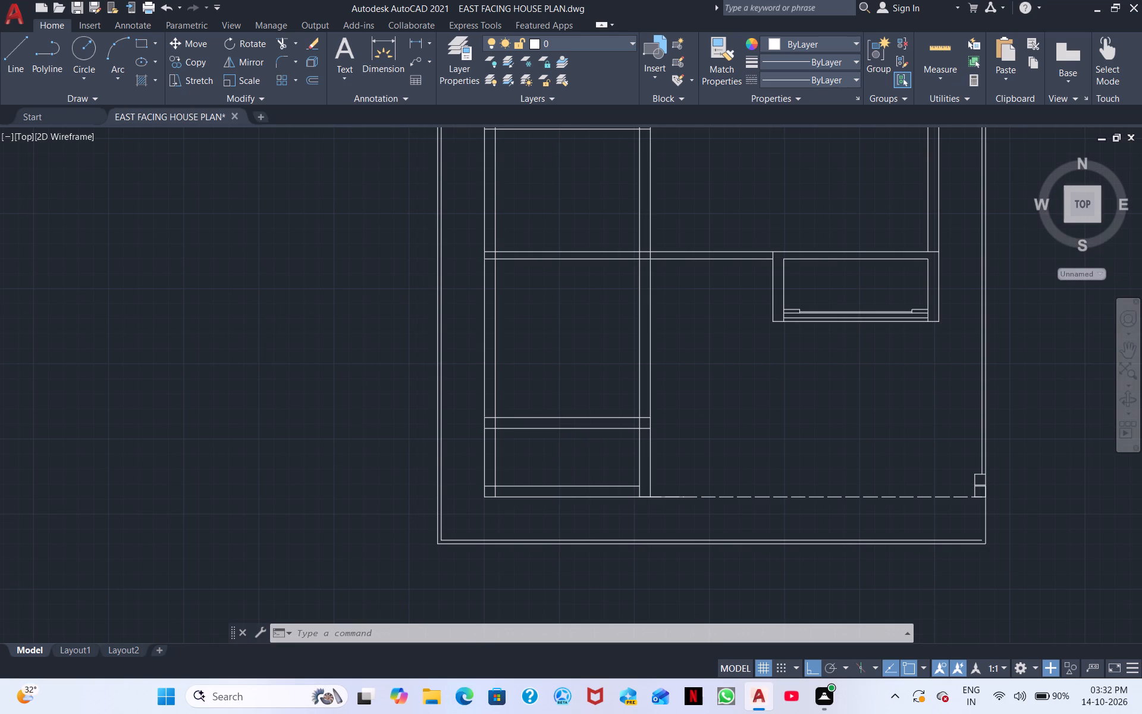
scroll(578, 450, up, 2)
scroll(578, 450, down, 2)
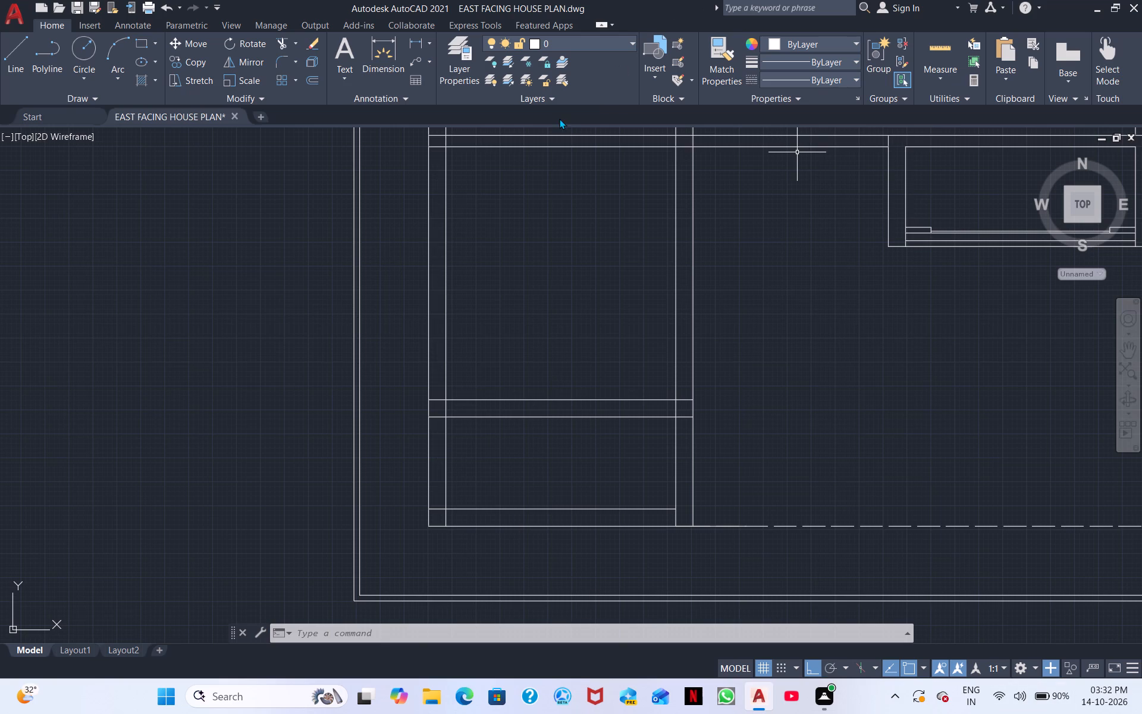
middle_drag(596, 292, 501, 454)
scroll(494, 381, down, 1)
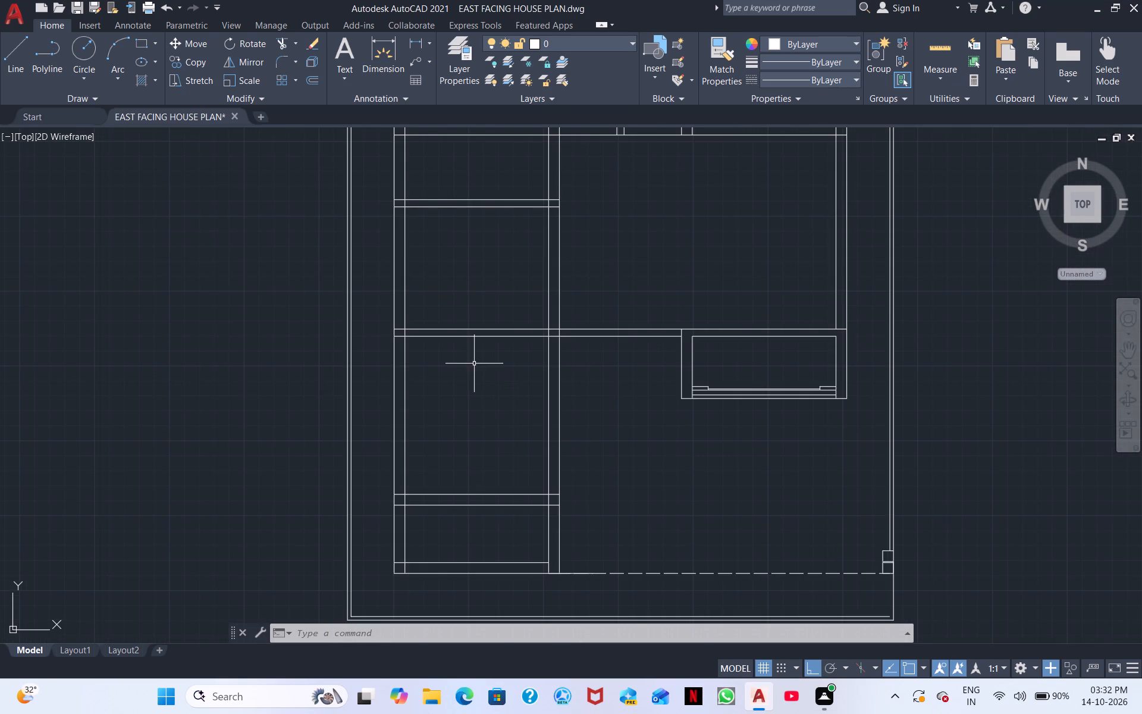
middle_drag(474, 363, 535, 386)
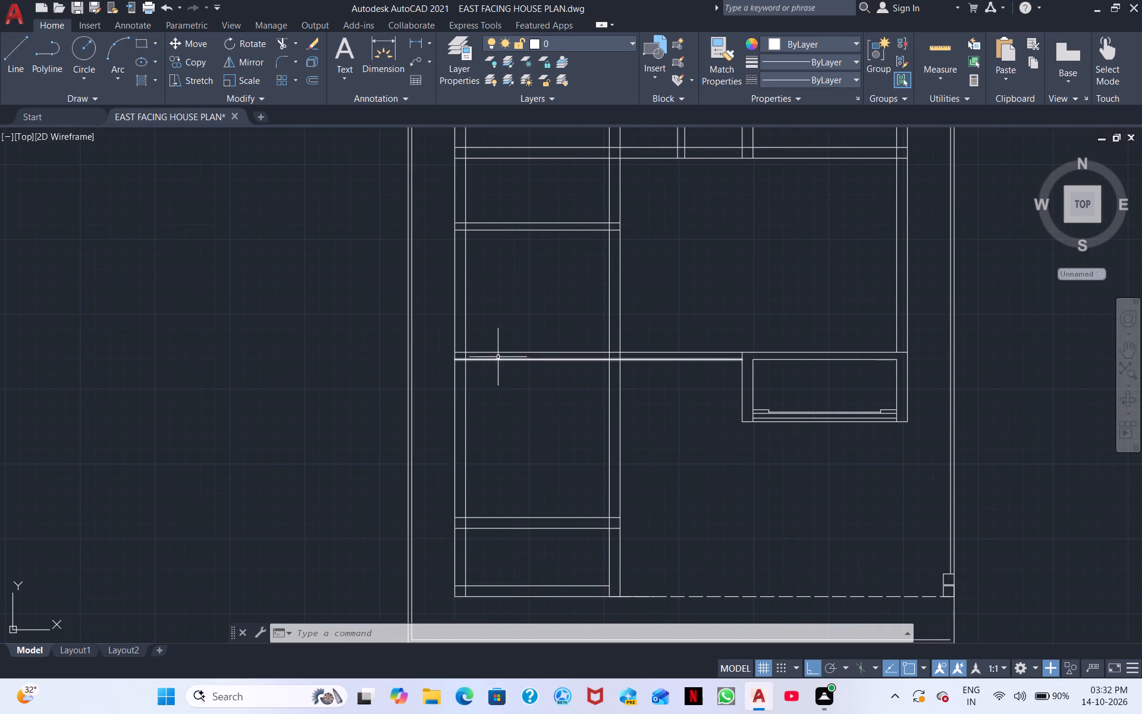
middle_drag(496, 365, 494, 506)
scroll(494, 333, up, 1)
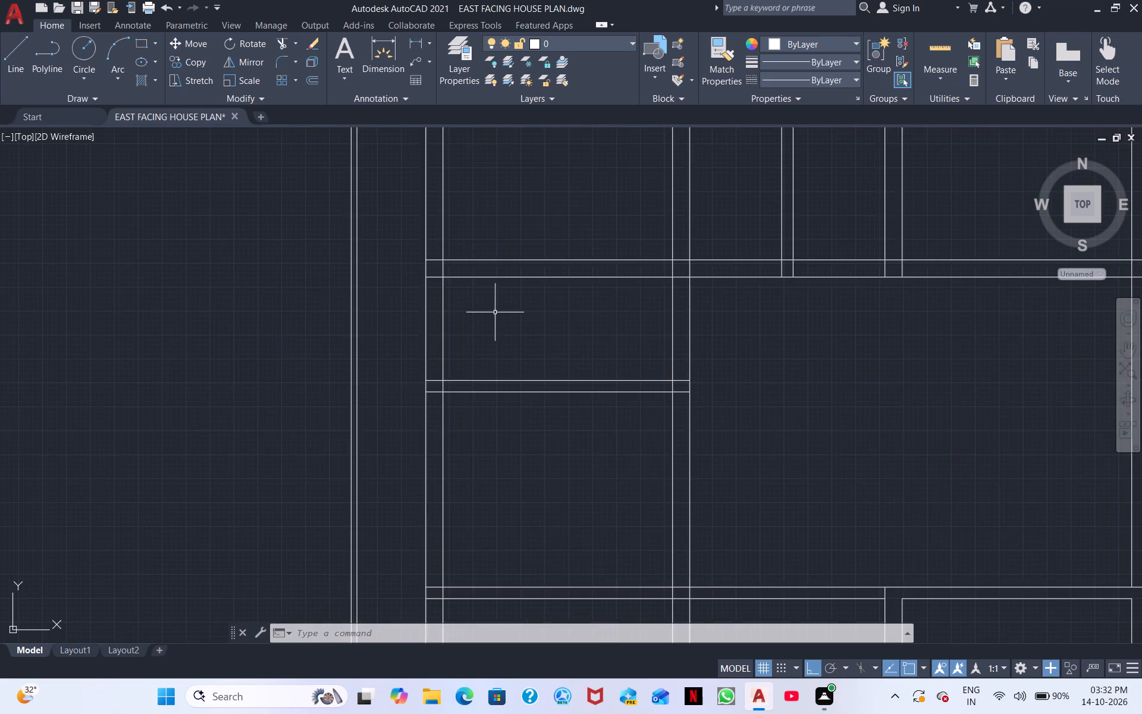
middle_drag(491, 332, 492, 609)
middle_drag(524, 386, 513, 518)
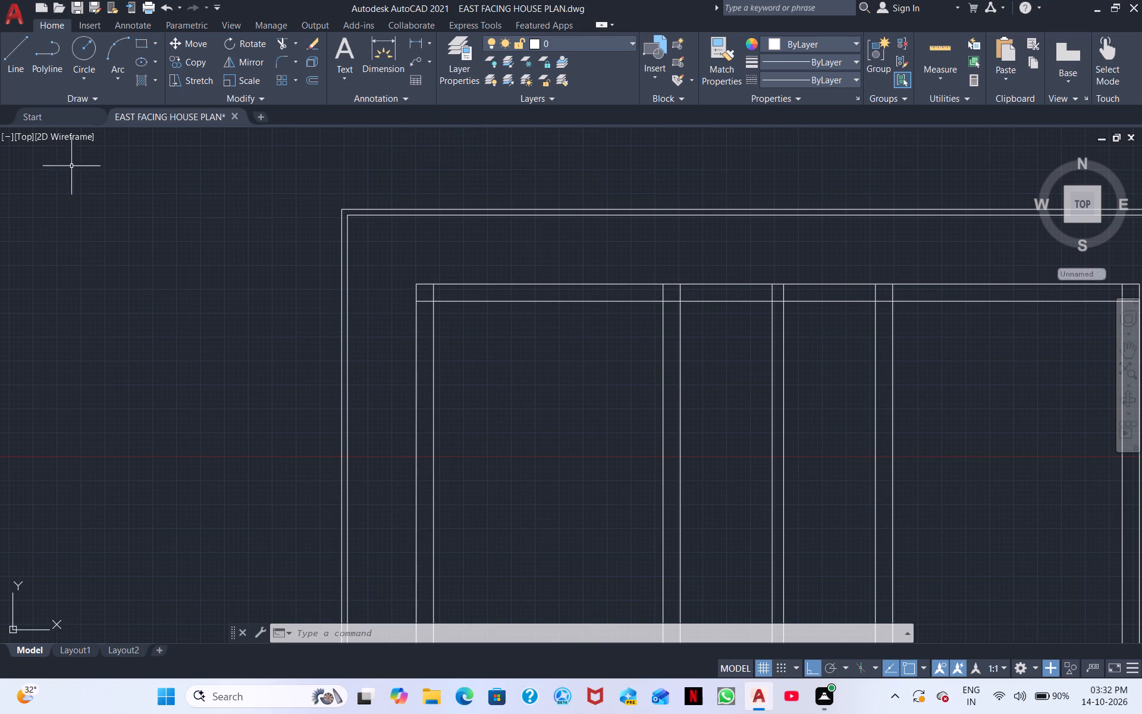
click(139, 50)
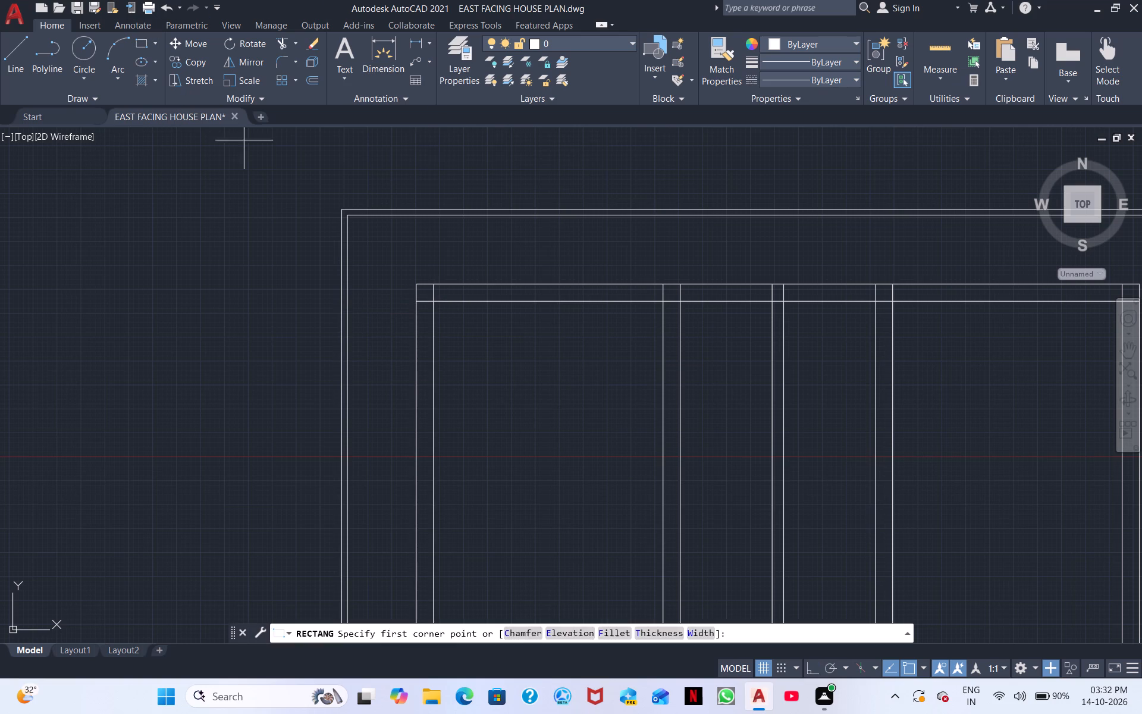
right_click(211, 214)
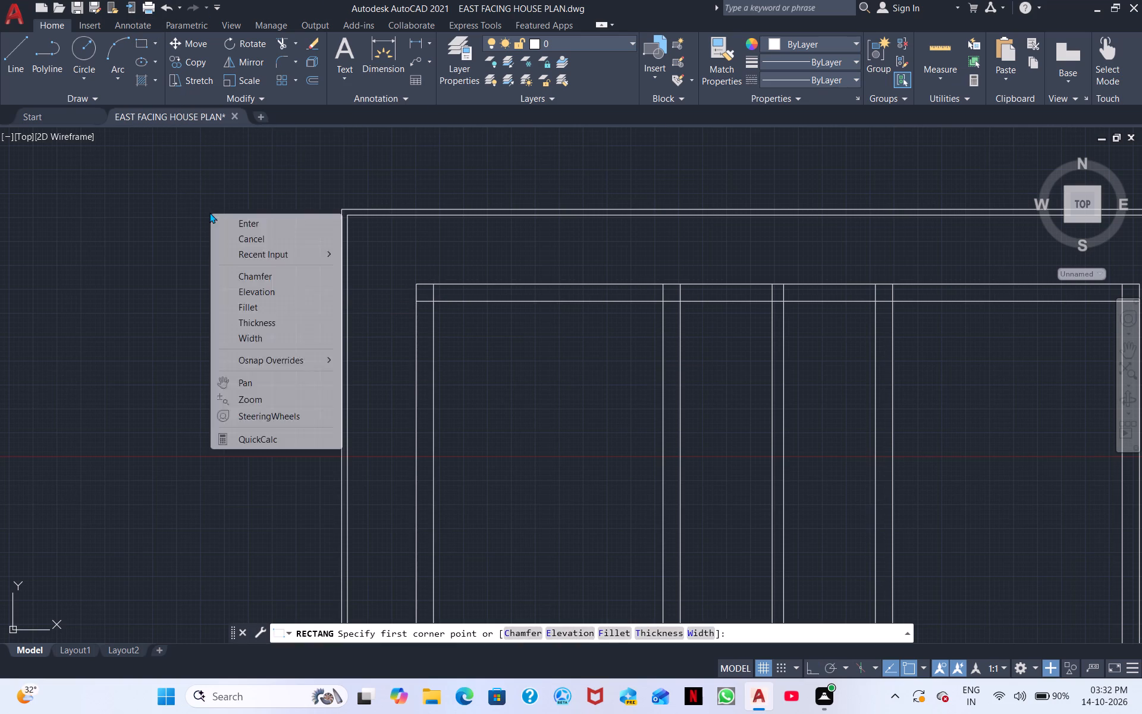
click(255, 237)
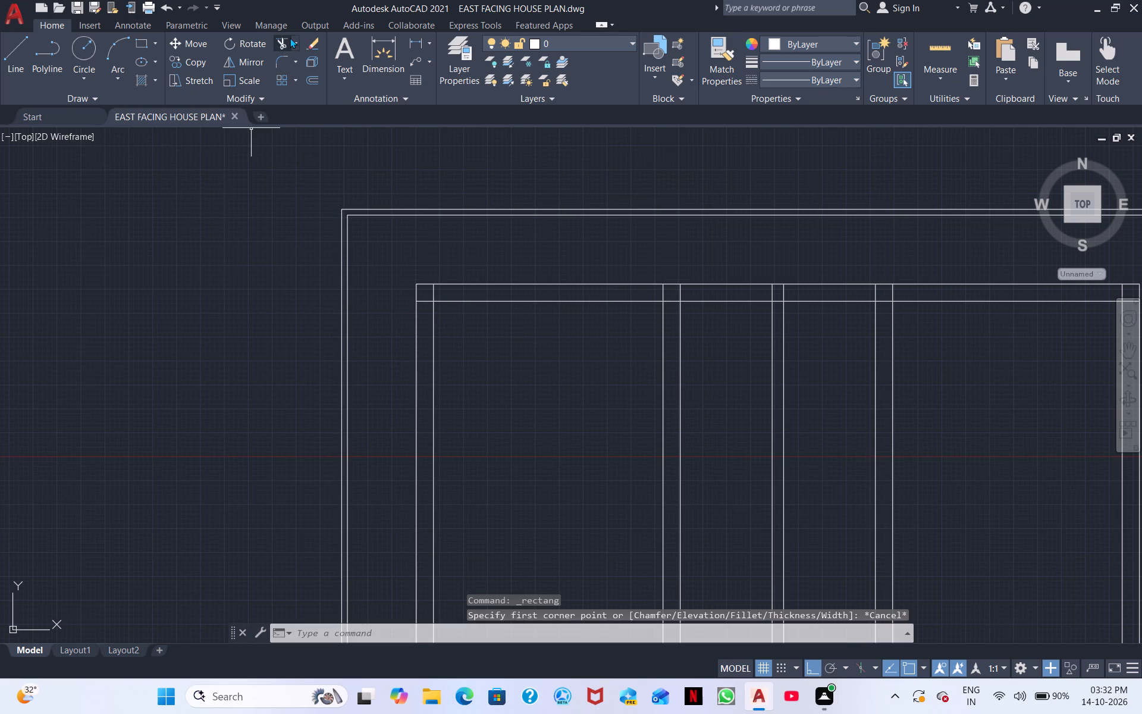
Trim the overlapping north wall lines inside the house's north-west corner and across the north ends of the two thicker interior walls.
click(283, 44)
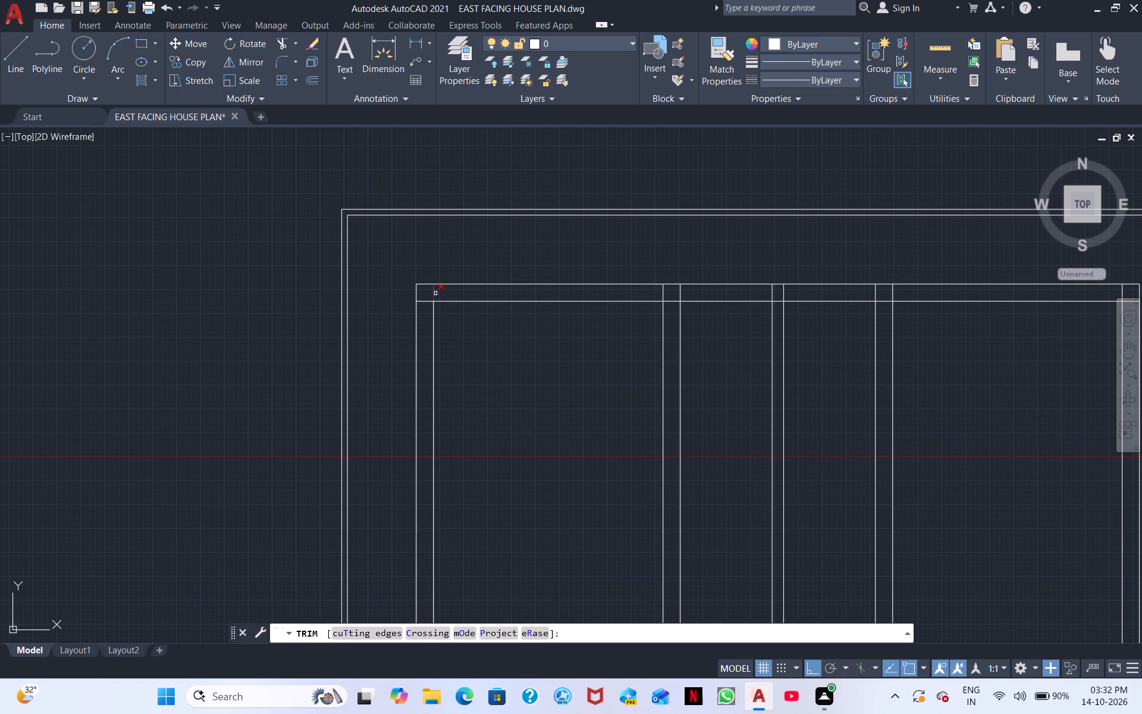
click(435, 293)
click(425, 301)
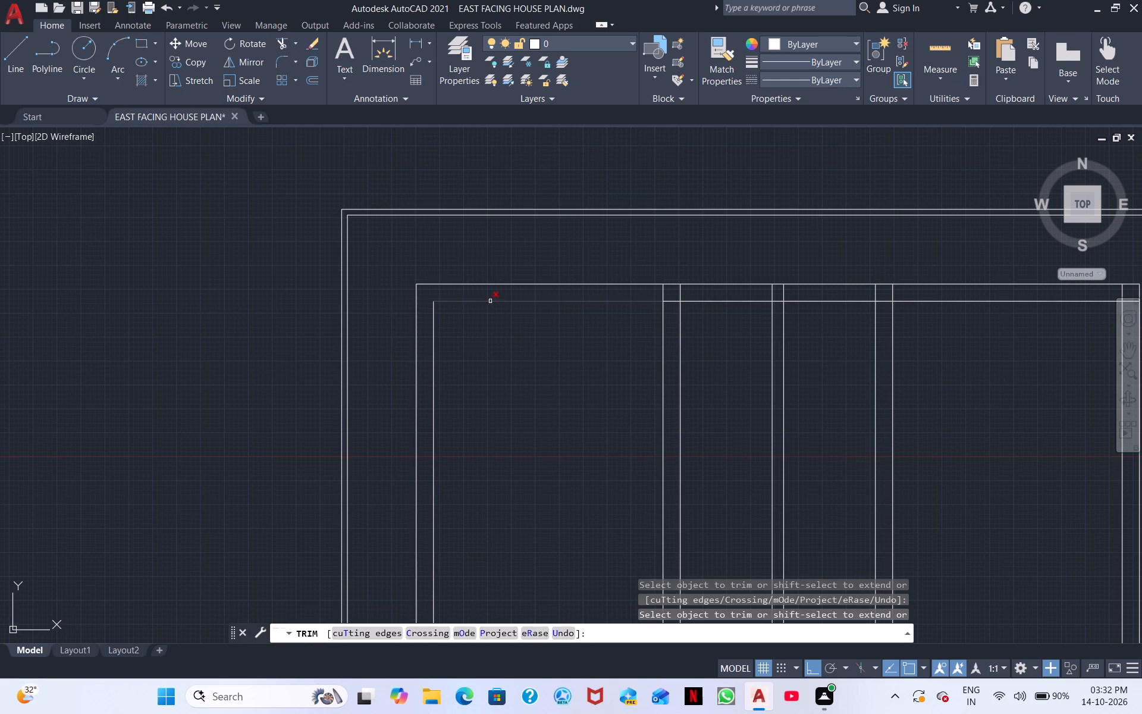
middle_drag(600, 346, 451, 445)
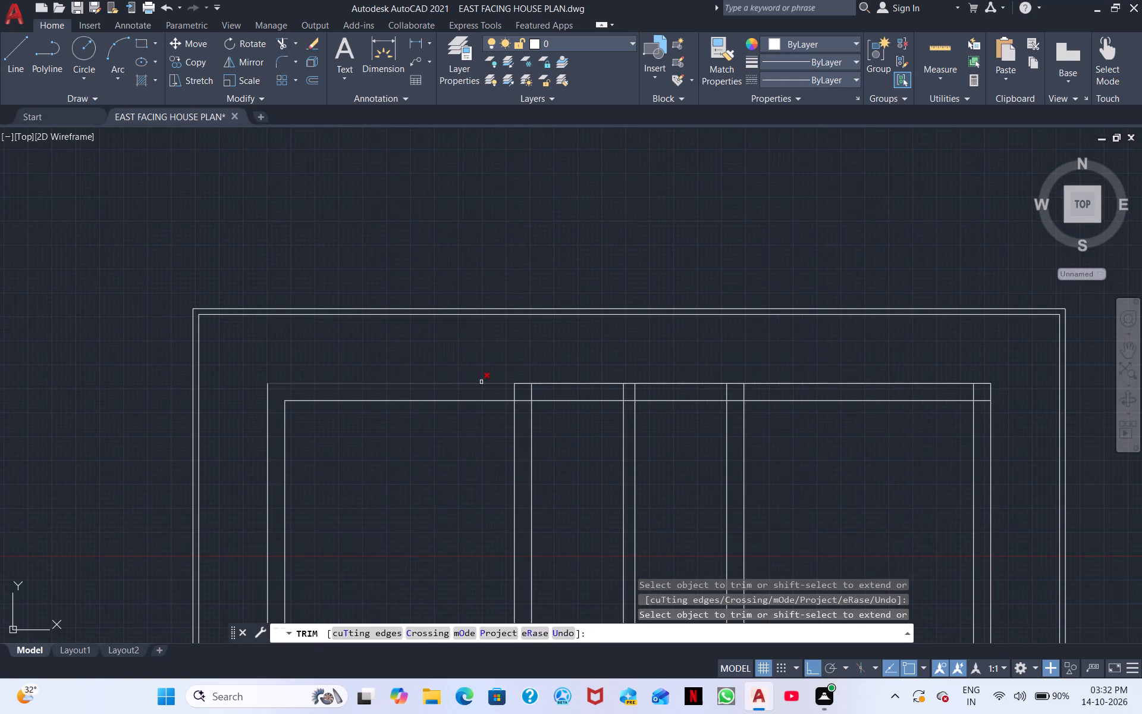
click(523, 400)
click(738, 400)
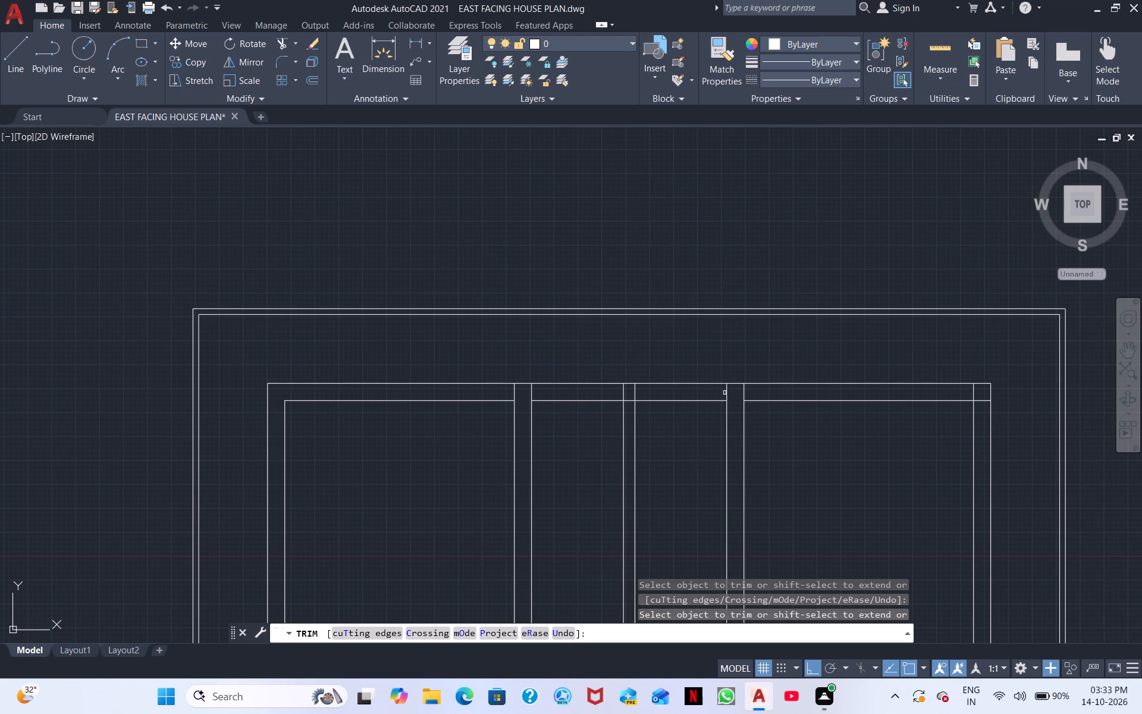
right_click(690, 474)
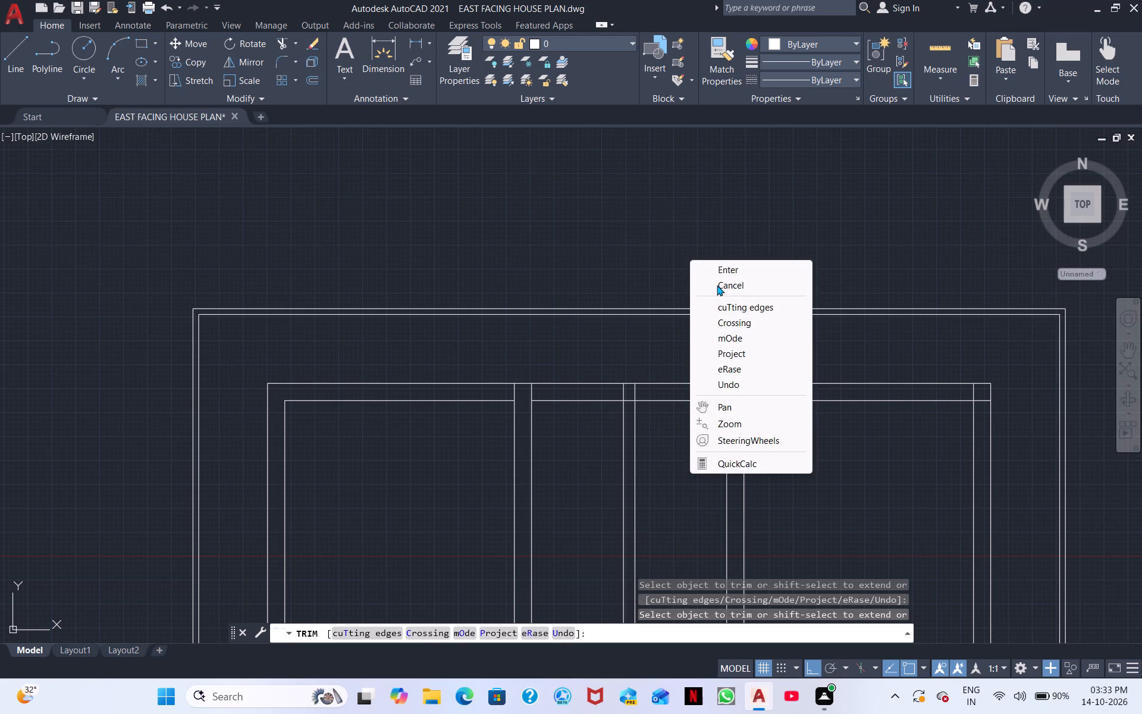
click(717, 285)
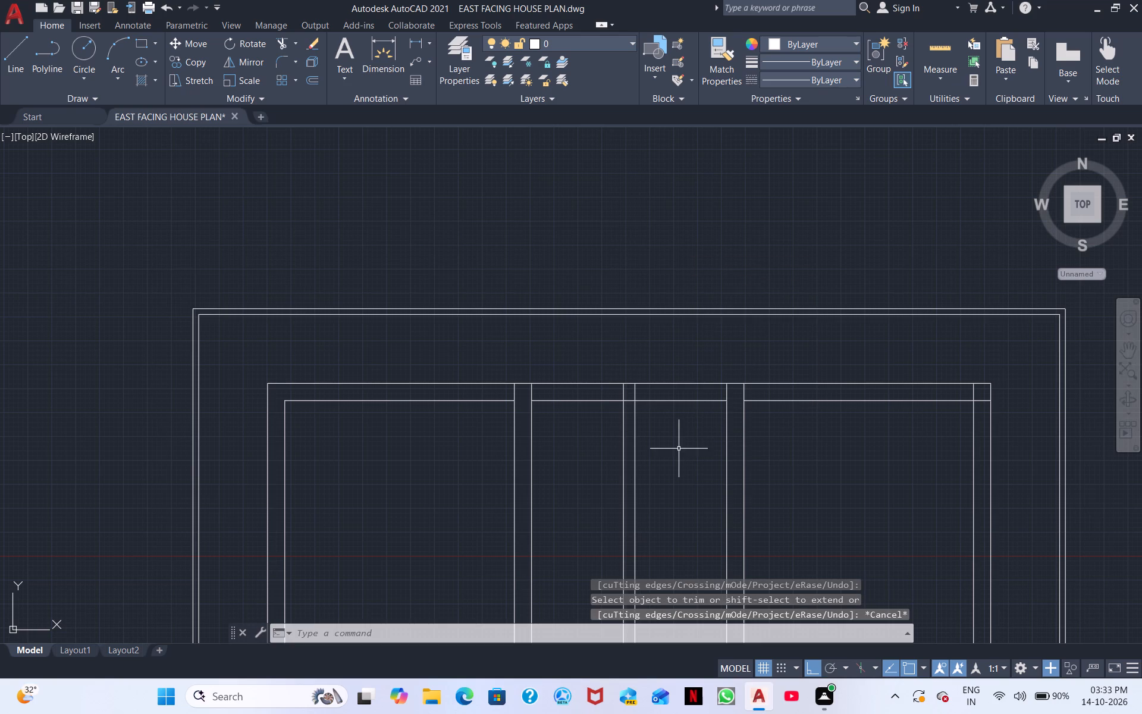
Trim the overlapping wall lines inside the north-east corner of the house.
middle_drag(879, 433, 628, 442)
right_click(628, 442)
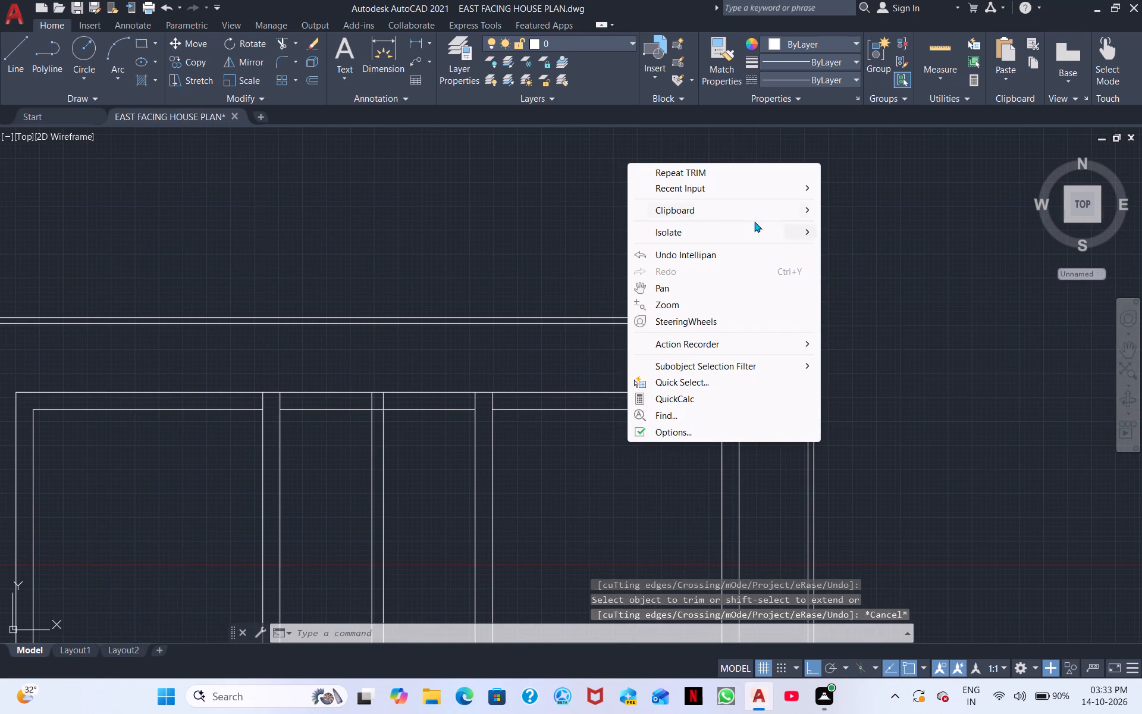
click(714, 176)
click(720, 397)
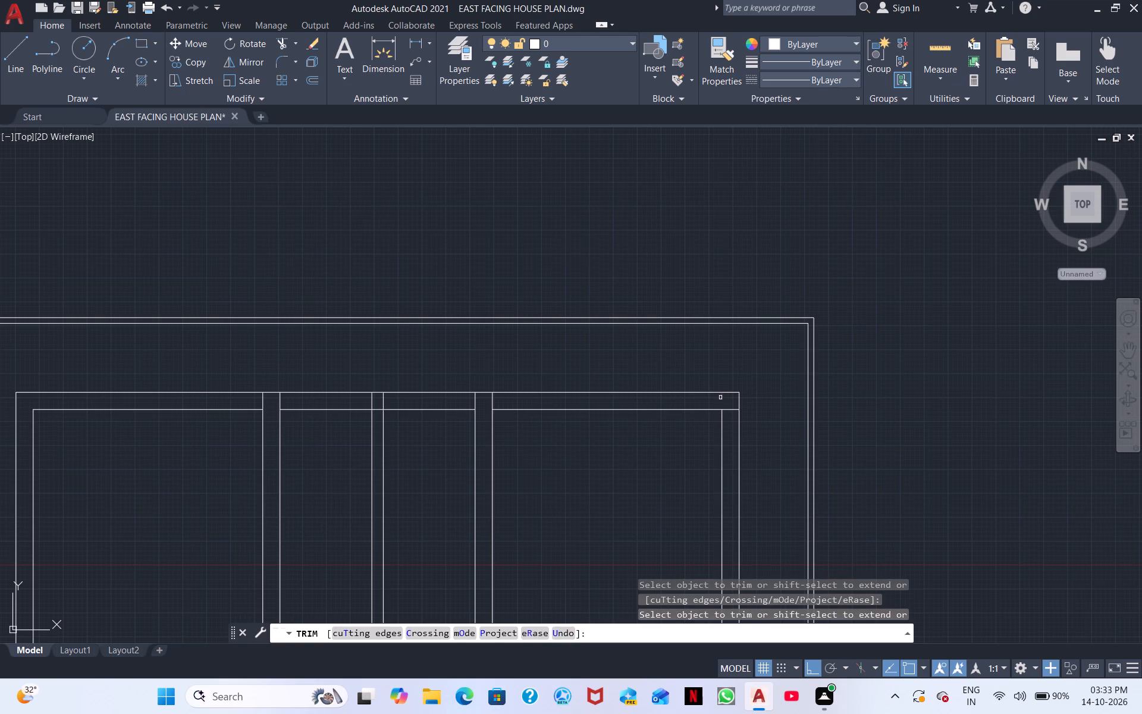
click(730, 408)
Draw a column rectangle from the house's outer north-west corner to the west wall's inner line, just south of the north wall.
scroll(609, 470, down, 1)
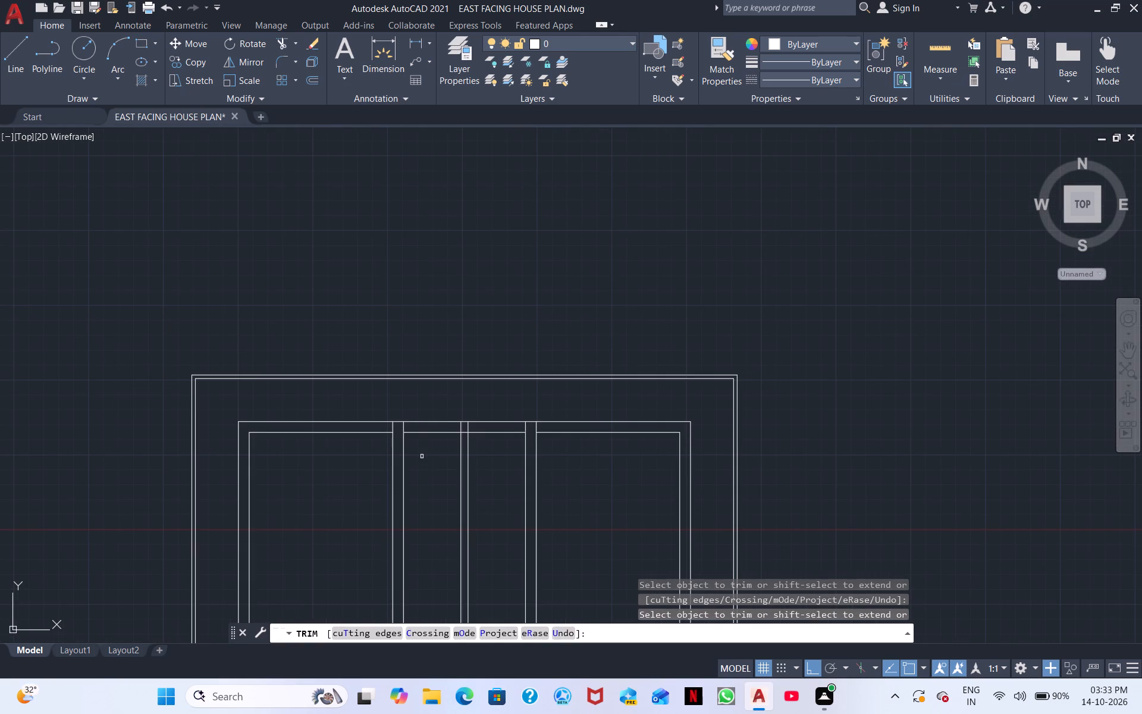
middle_drag(422, 455, 502, 358)
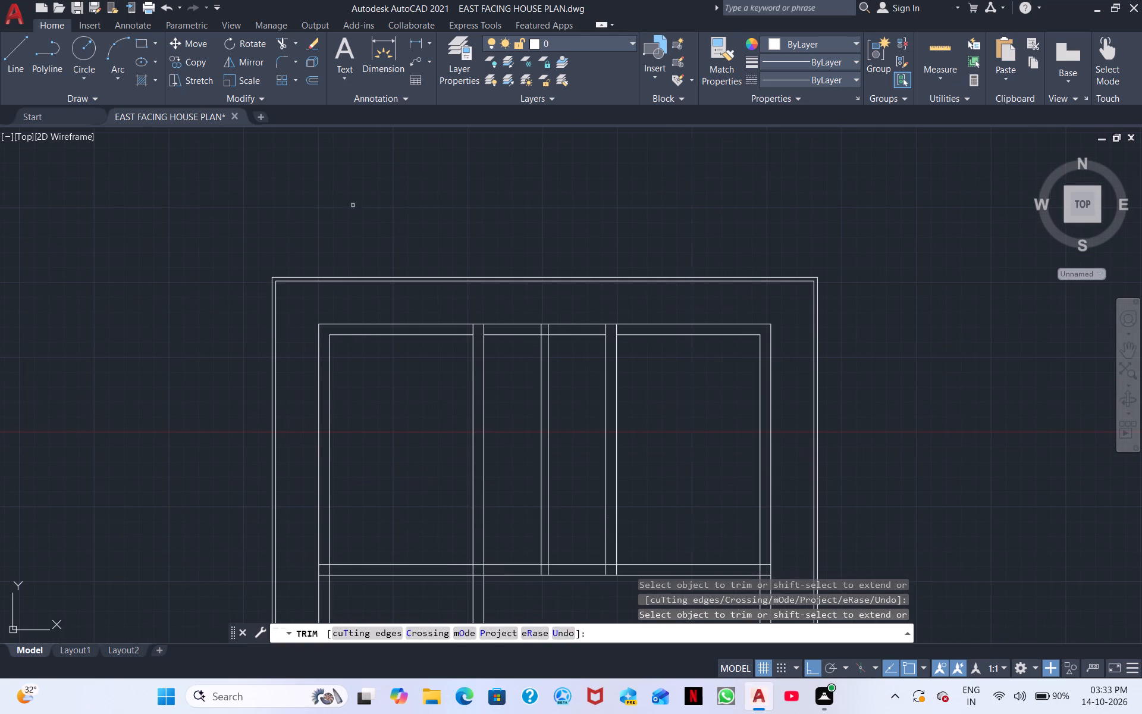
click(144, 43)
middle_drag(375, 383, 557, 381)
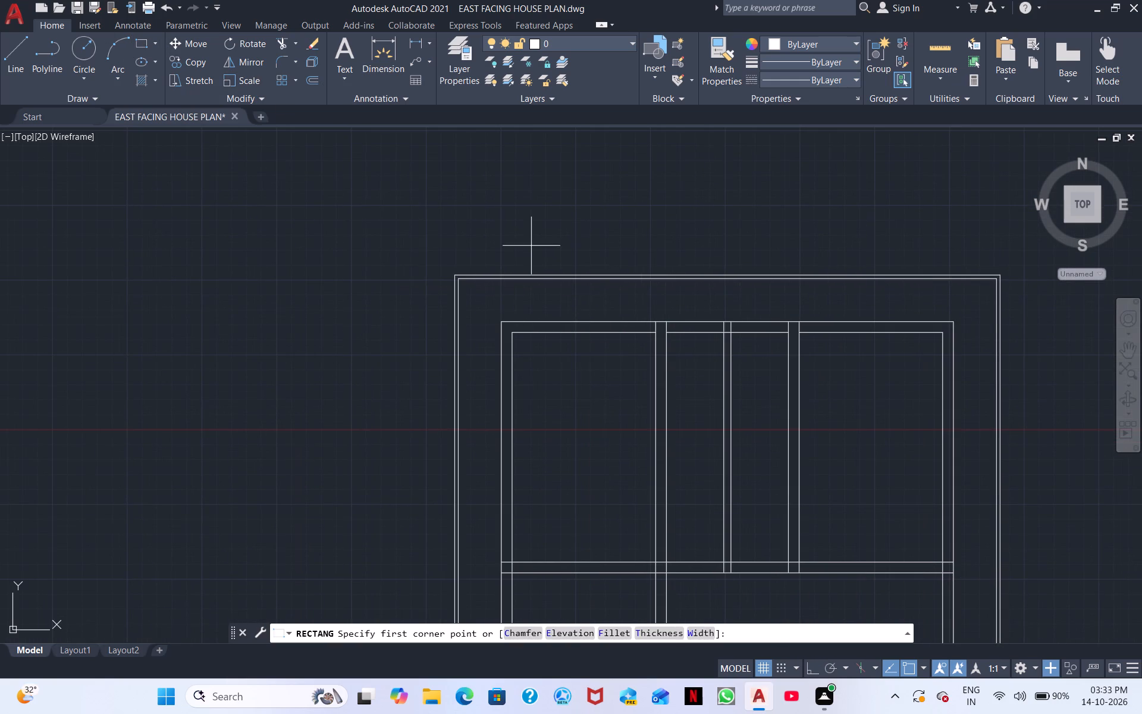
scroll(500, 346, up, 1)
middle_drag(616, 385, 689, 436)
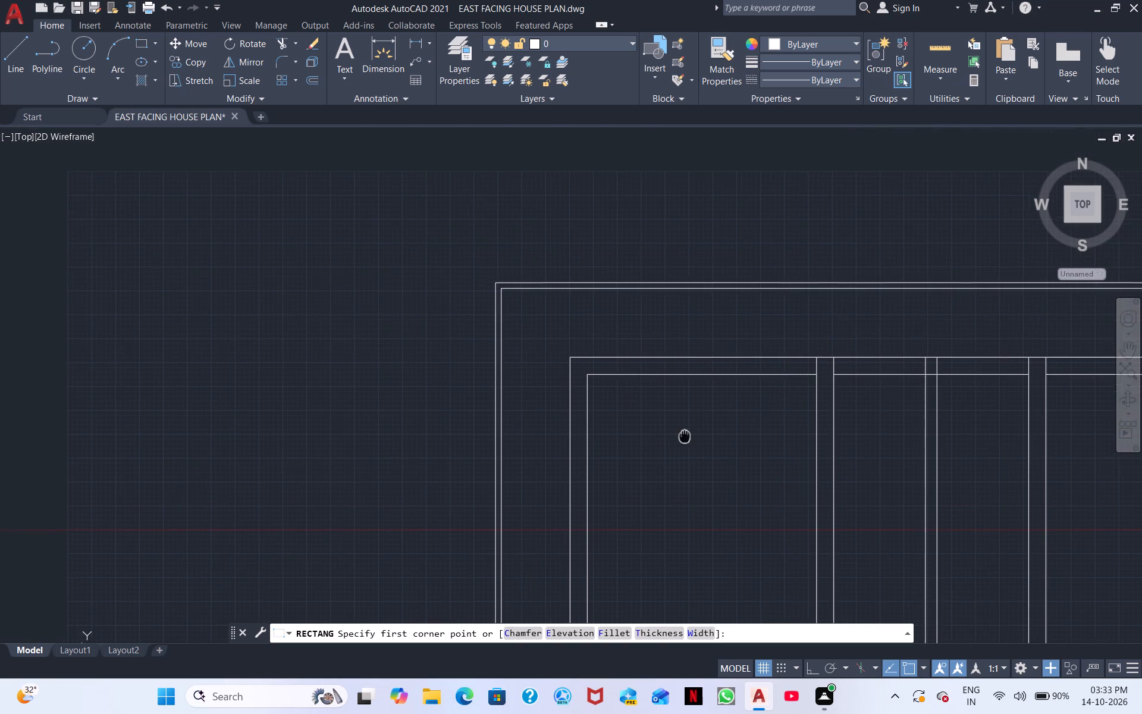
middle_drag(689, 436, 691, 437)
click(577, 358)
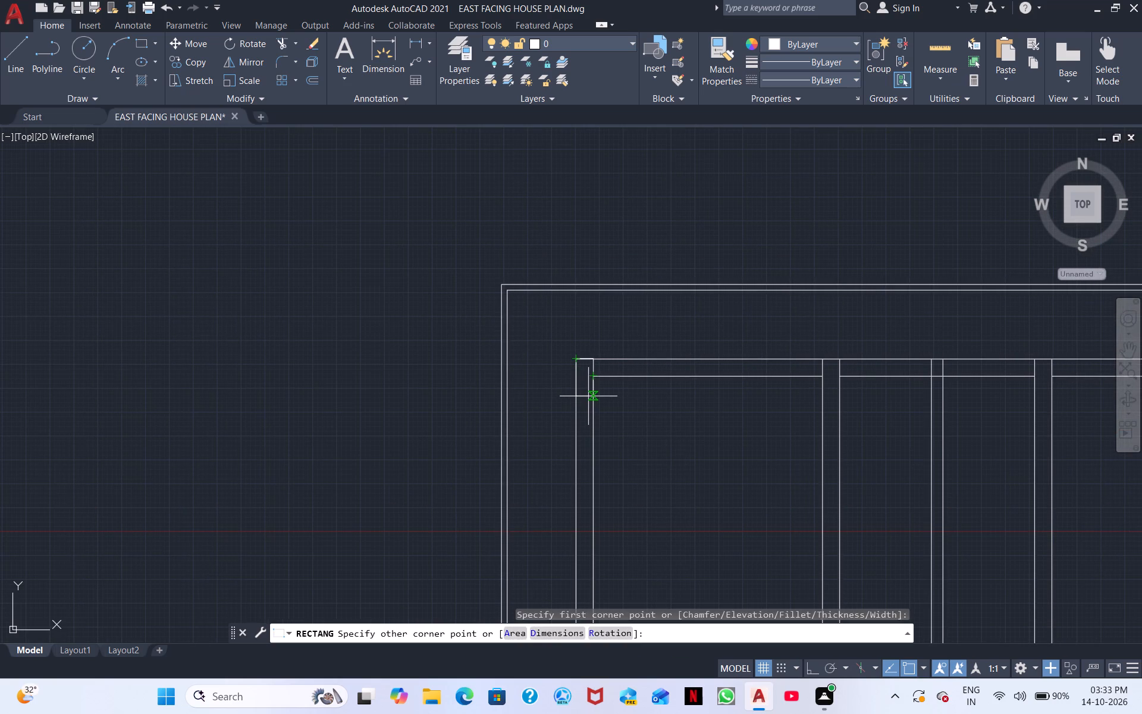
scroll(588, 396, up, 3)
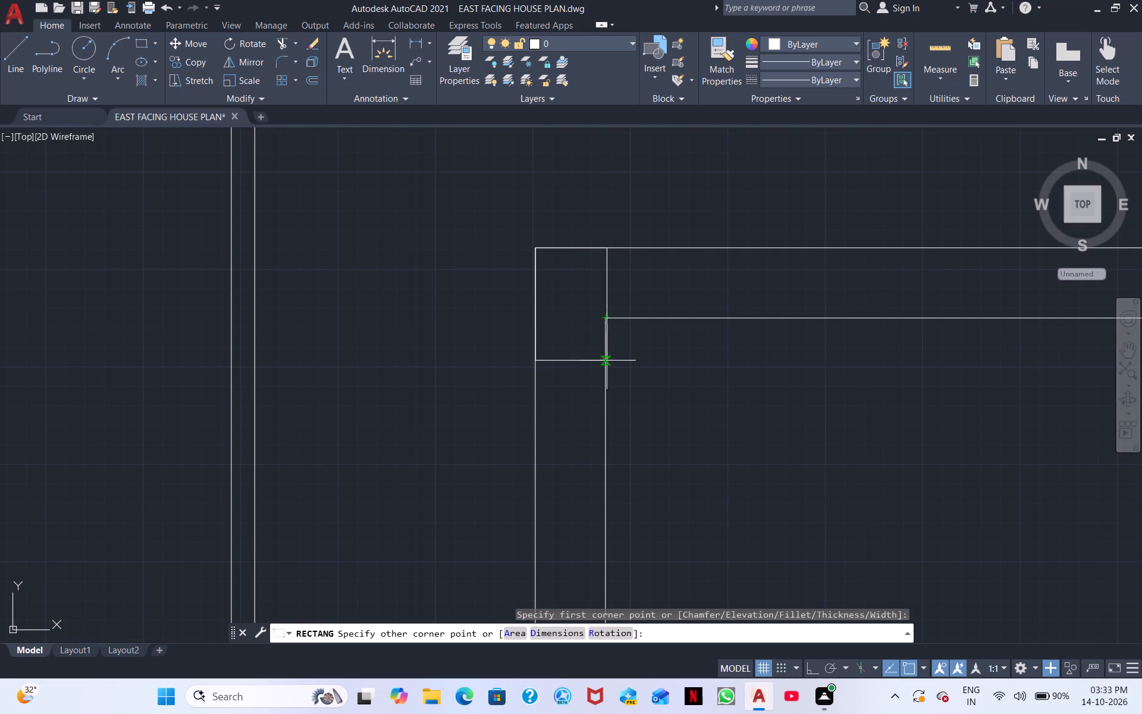
click(605, 393)
Copy the north-west corner column from its outer corner to the north ends of the two thicker interior walls.
scroll(651, 397, down, 2)
middle_drag(692, 412, 607, 468)
scroll(644, 462, down, 1)
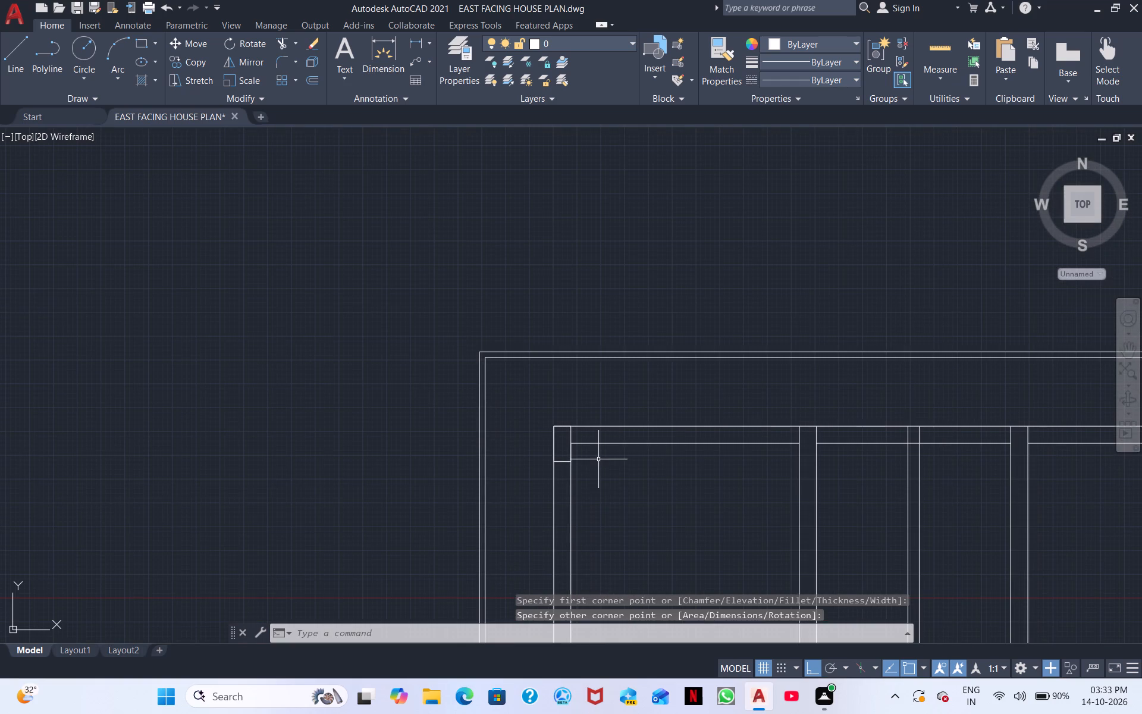
right_click(646, 477)
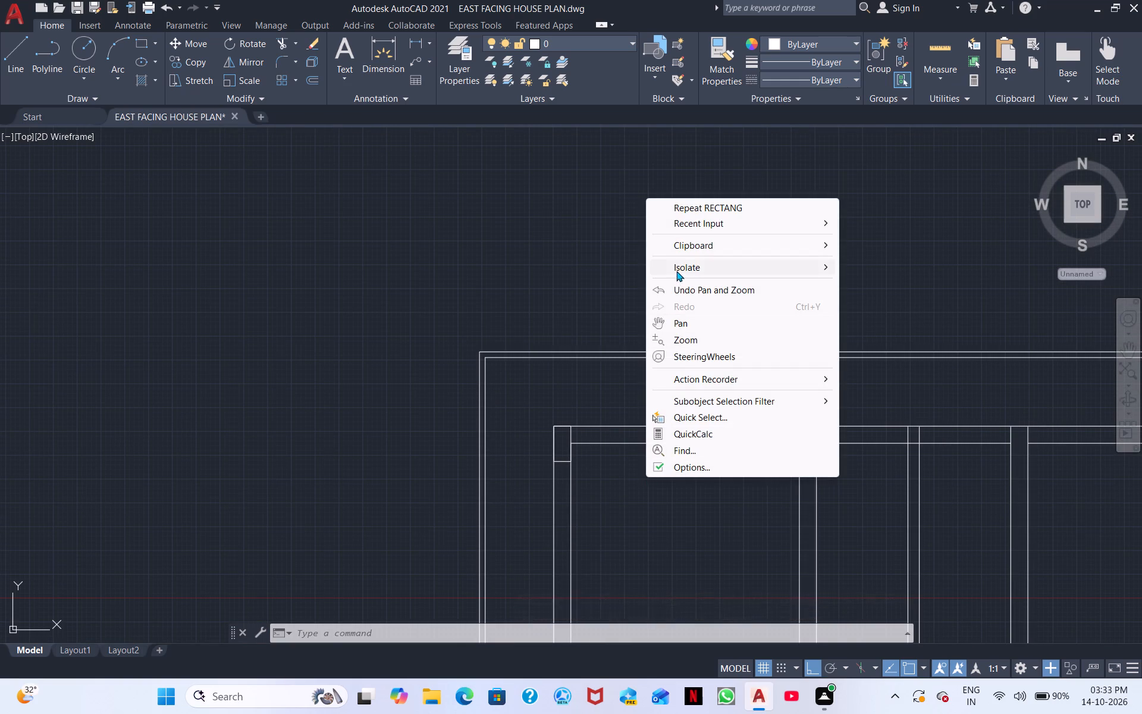
click(523, 271)
click(669, 281)
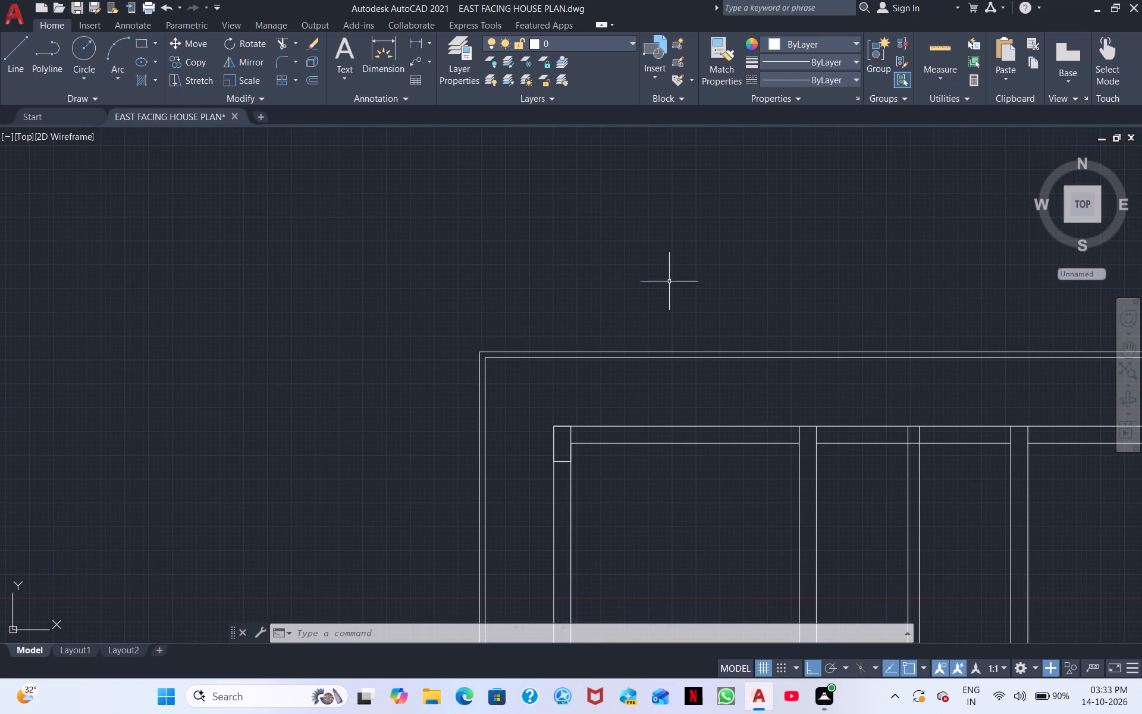
click(572, 434)
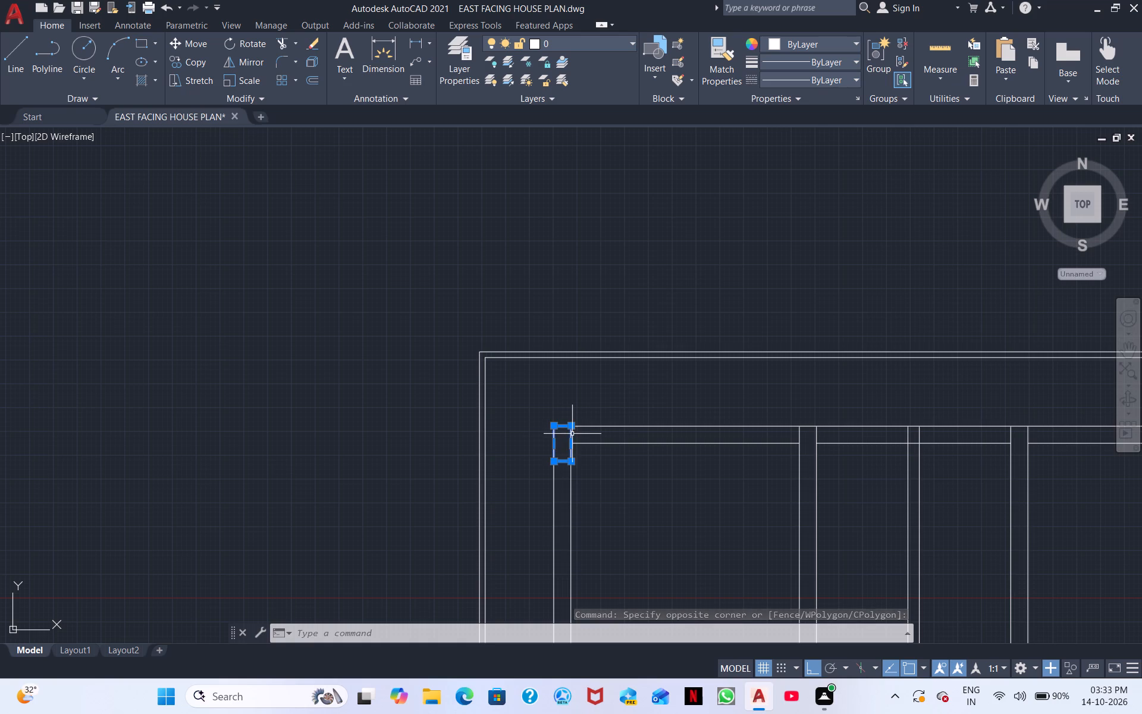
right_click(572, 434)
click(589, 192)
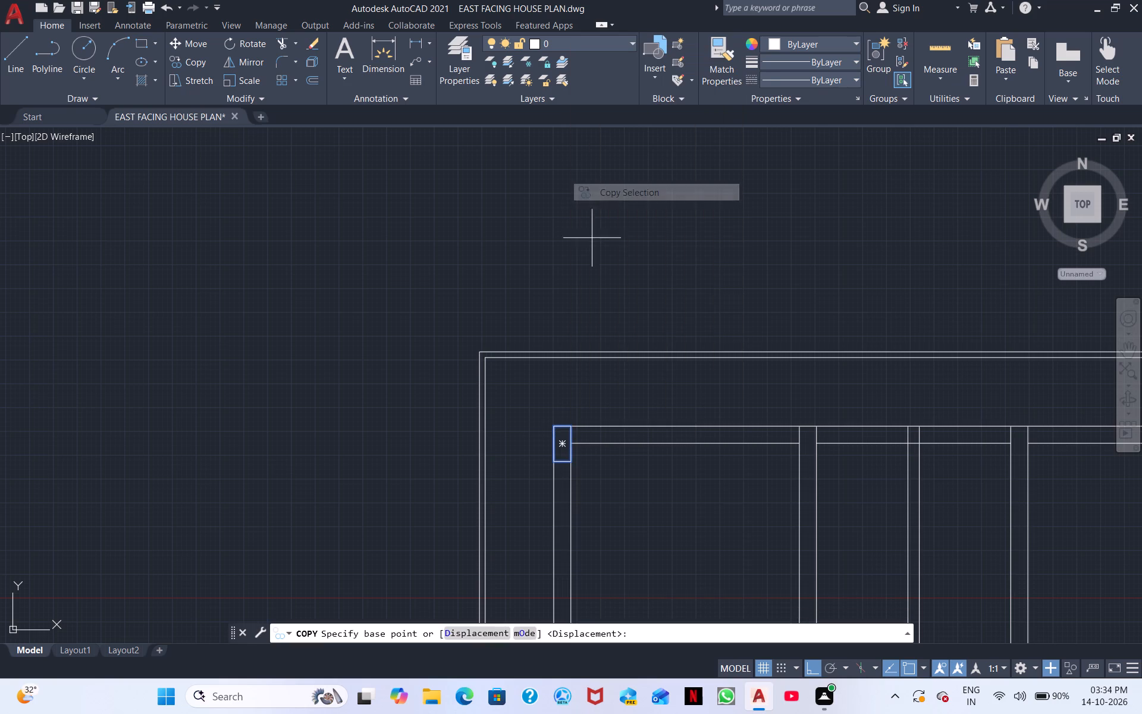
scroll(533, 440, up, 2)
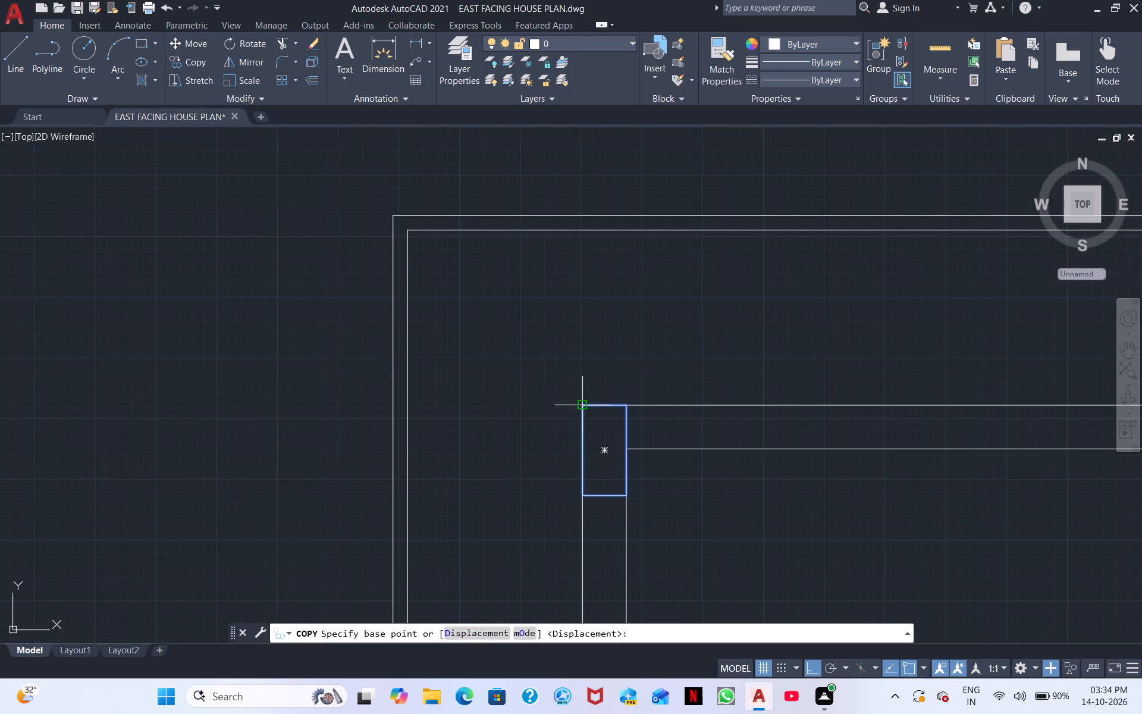
click(585, 400)
middle_drag(881, 408, 416, 487)
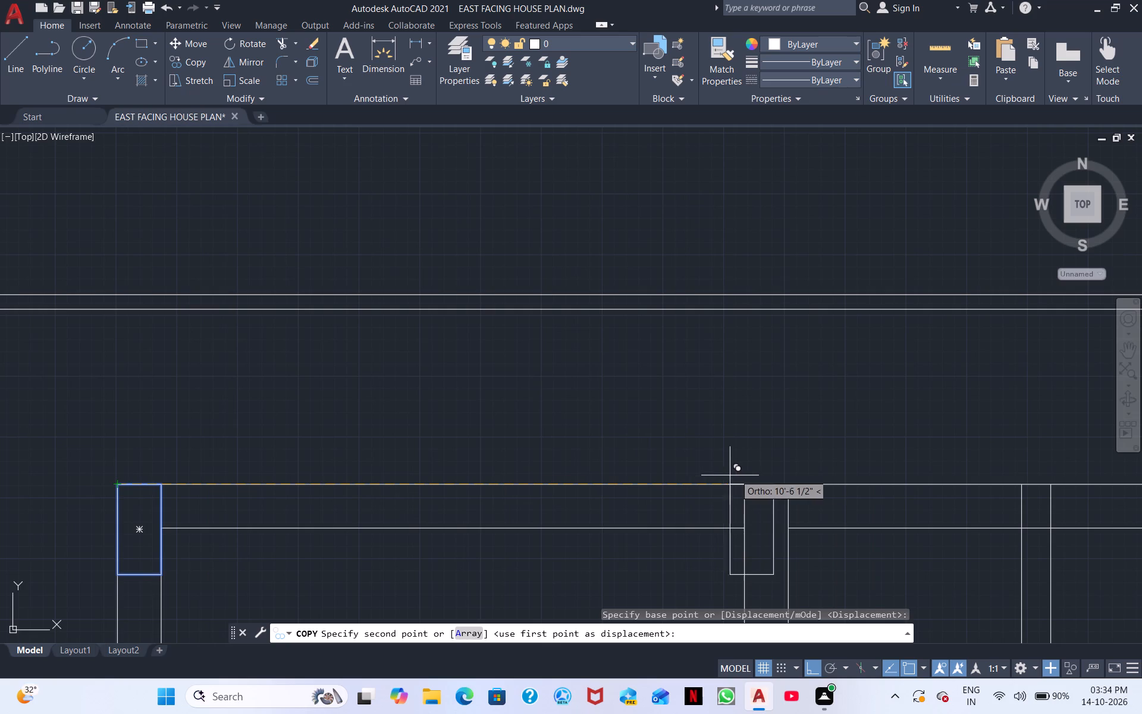
click(748, 483)
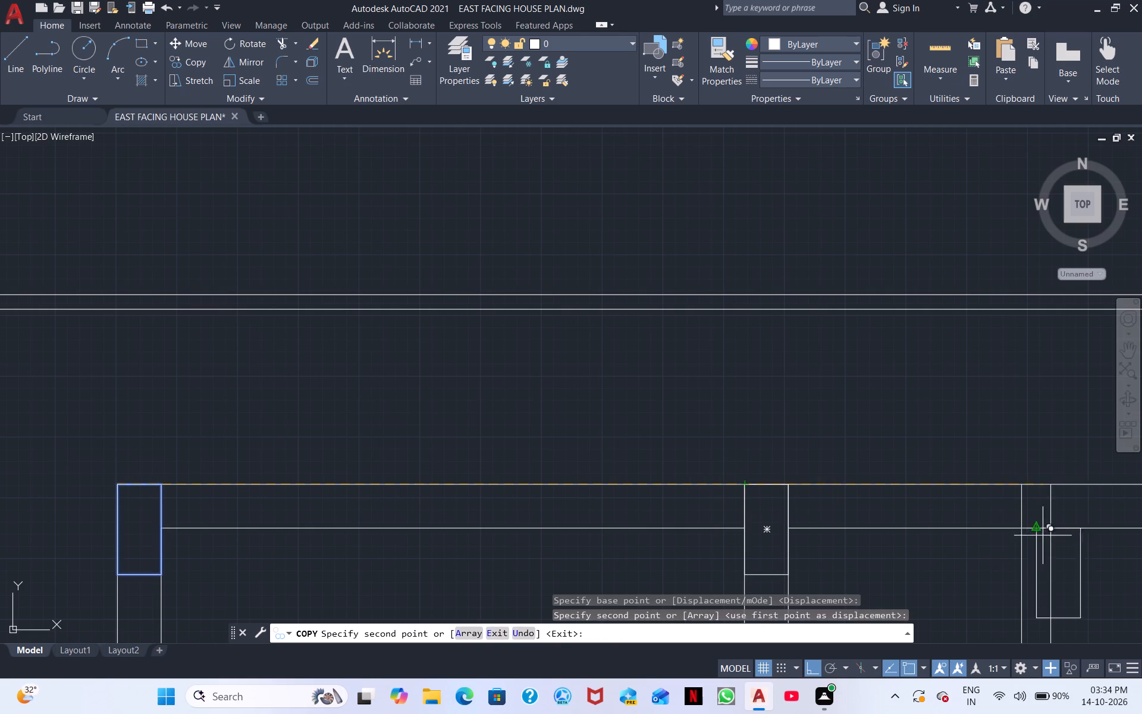
middle_drag(1050, 533, 727, 557)
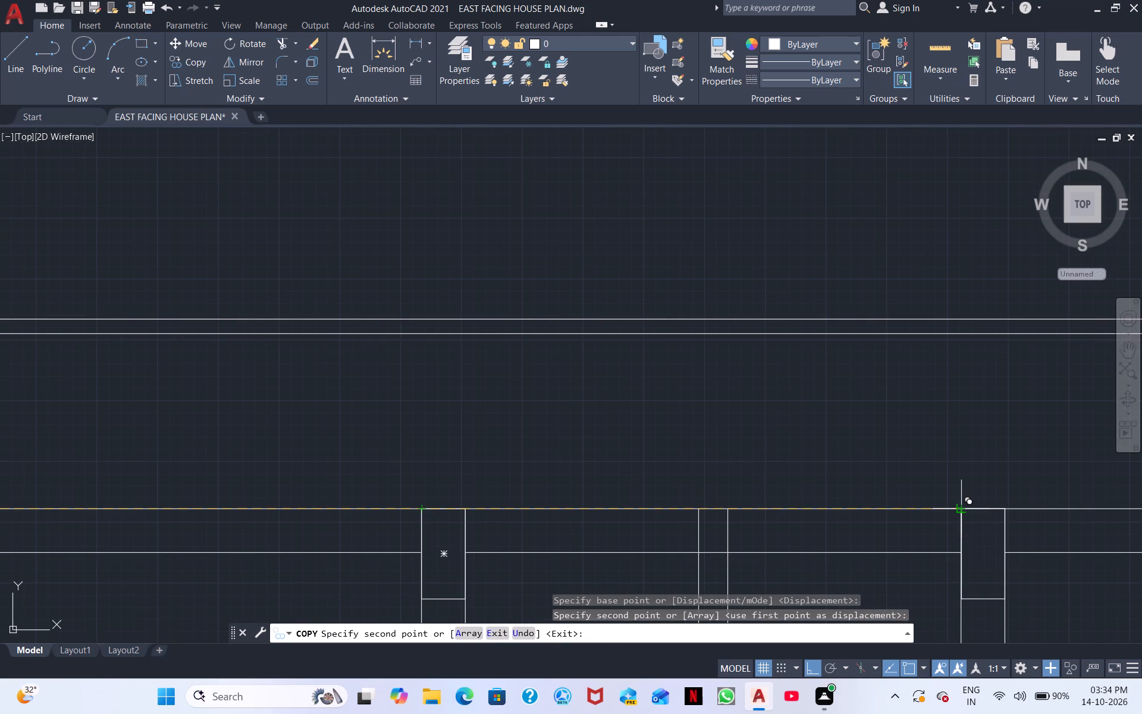
click(959, 511)
Place another column copy about 32'-1" east of the original, just beyond the house's north-east corner, and finish copying.
middle_drag(1099, 551, 677, 569)
middle_drag(1051, 545, 689, 553)
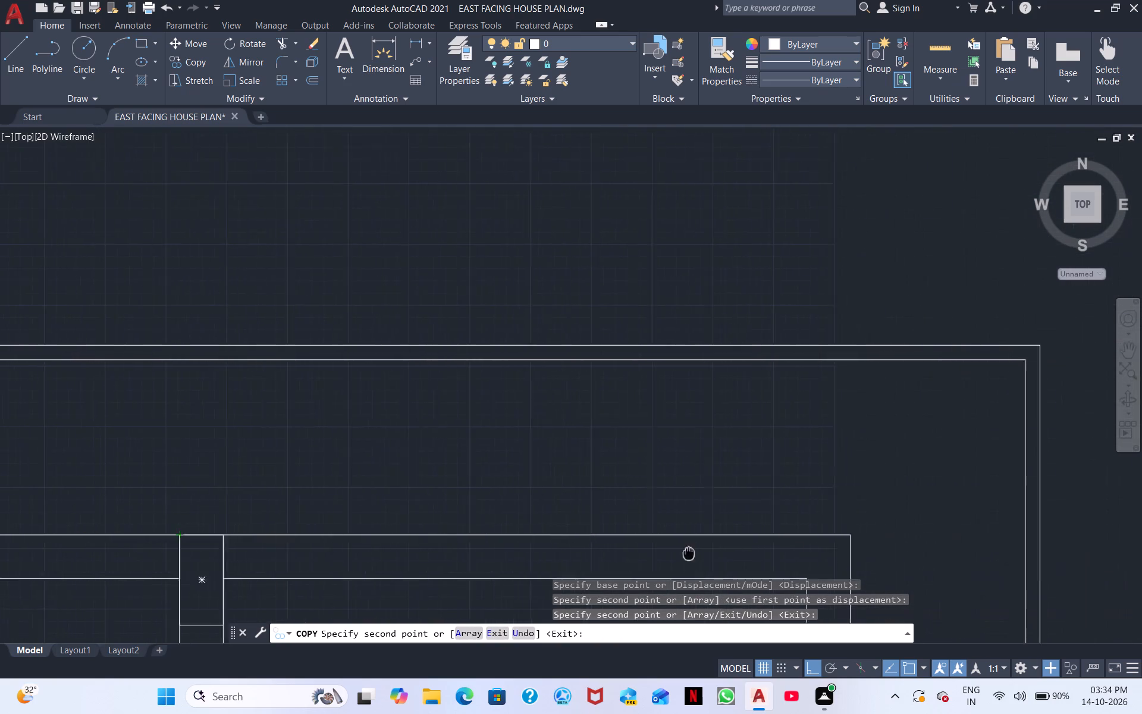
middle_drag(689, 553, 577, 537)
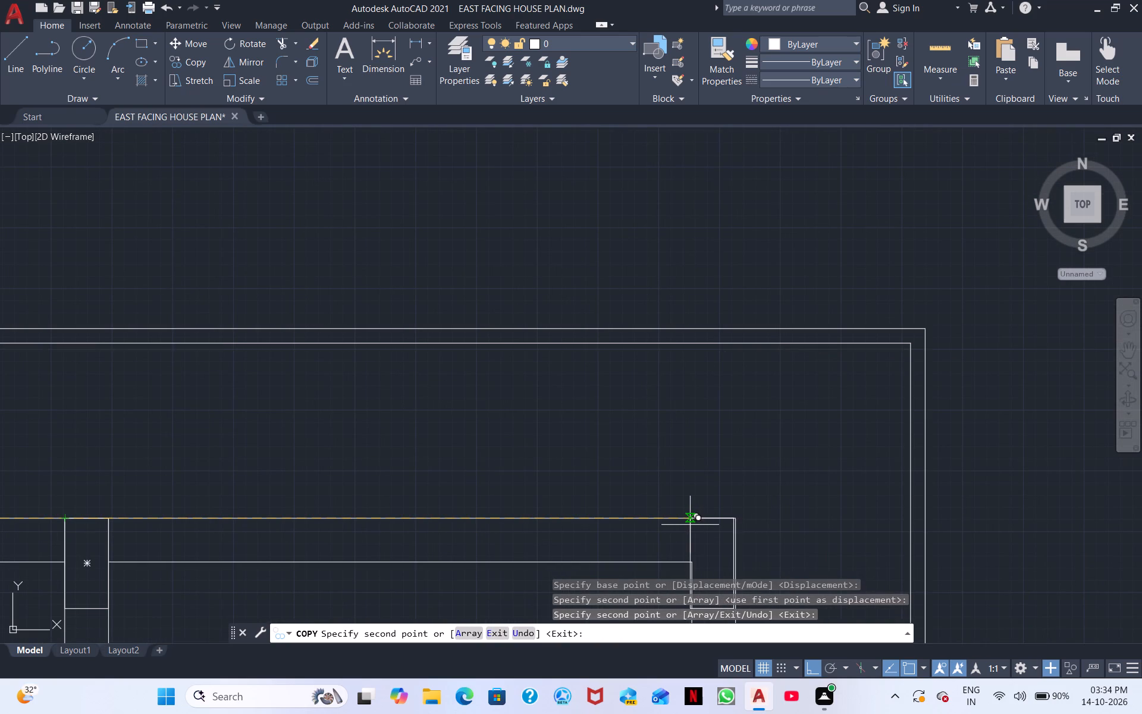
click(769, 511)
right_click(735, 532)
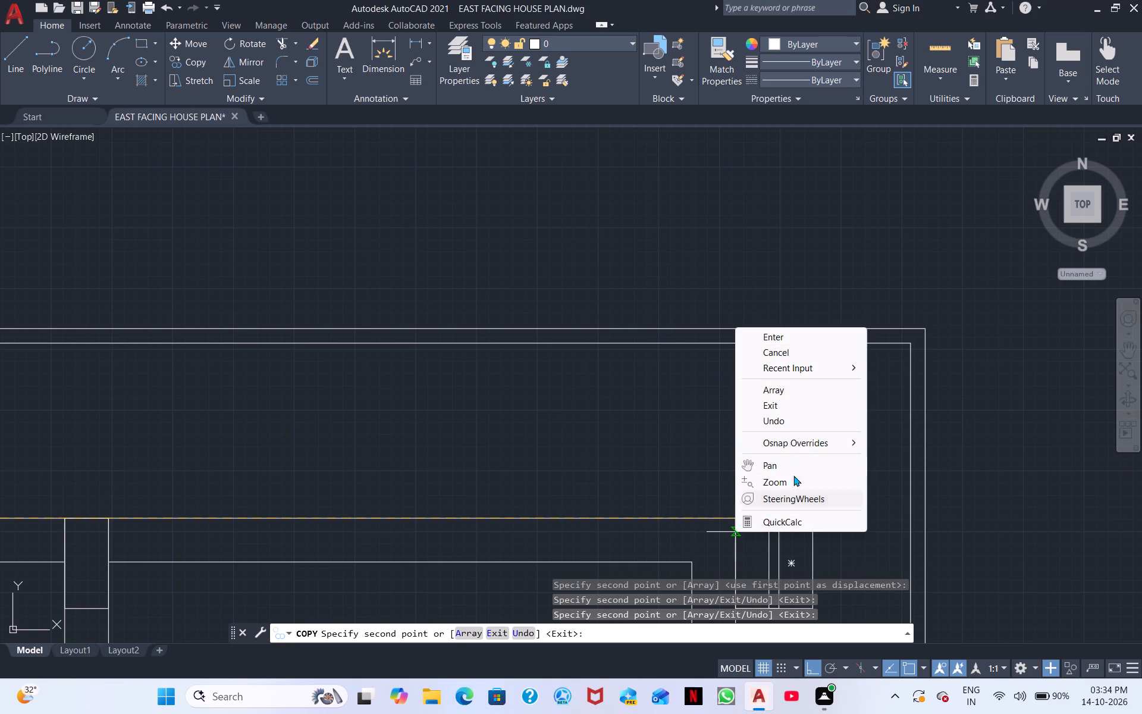
click(792, 353)
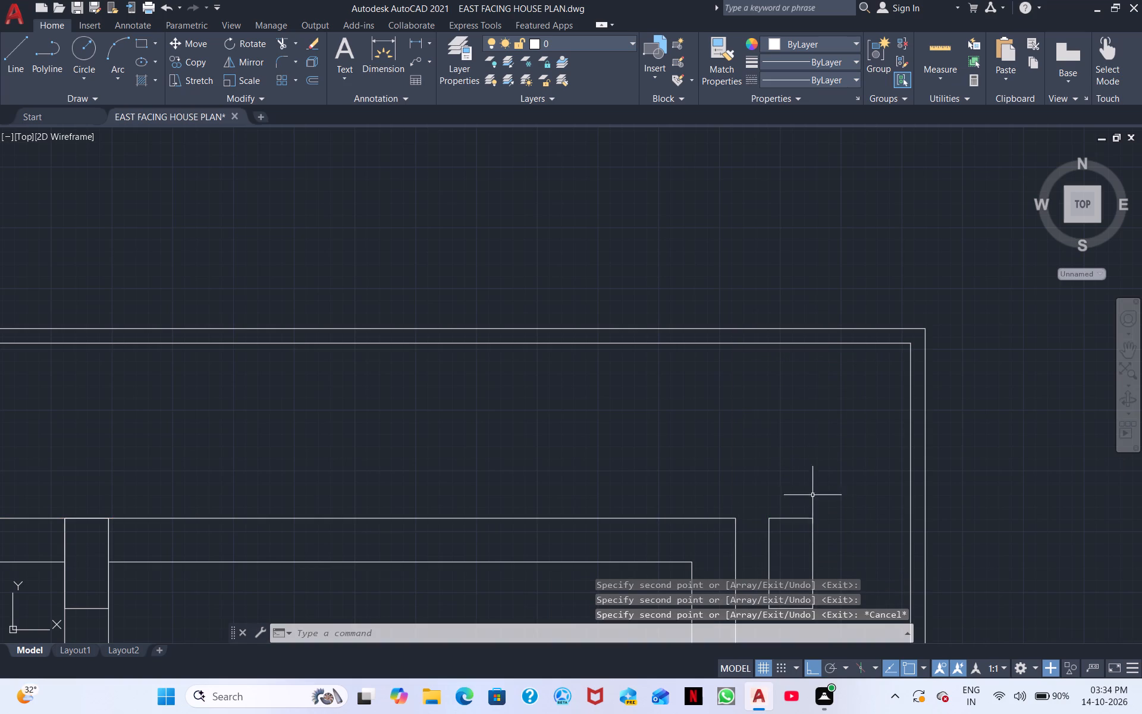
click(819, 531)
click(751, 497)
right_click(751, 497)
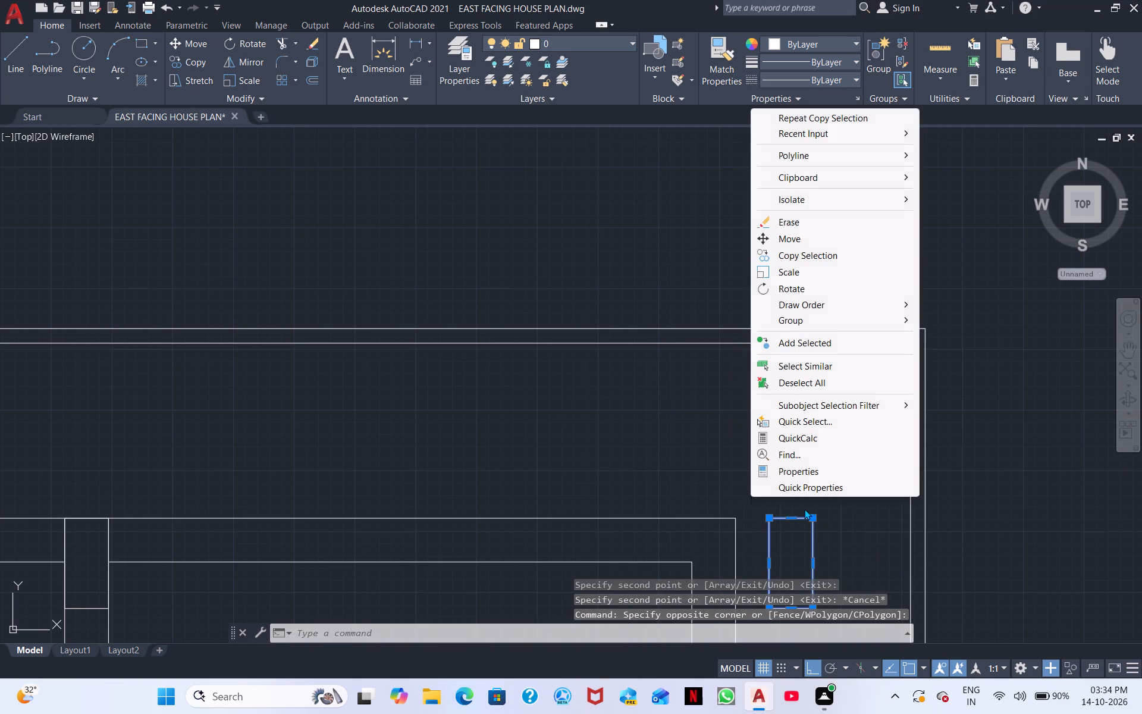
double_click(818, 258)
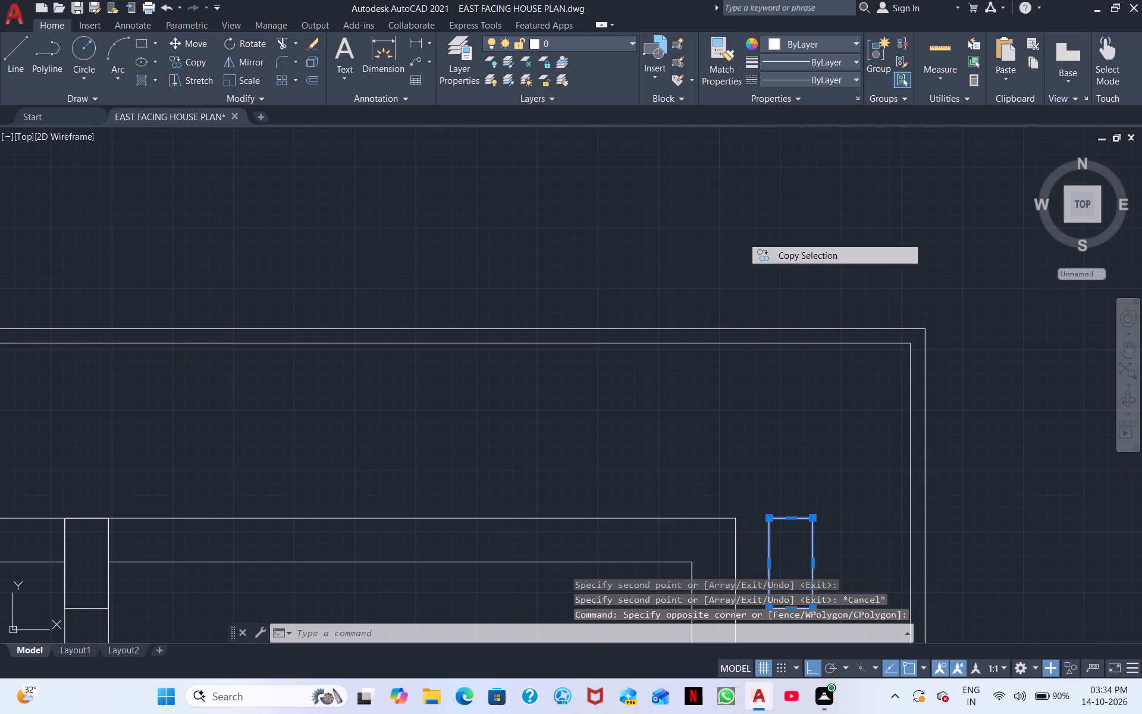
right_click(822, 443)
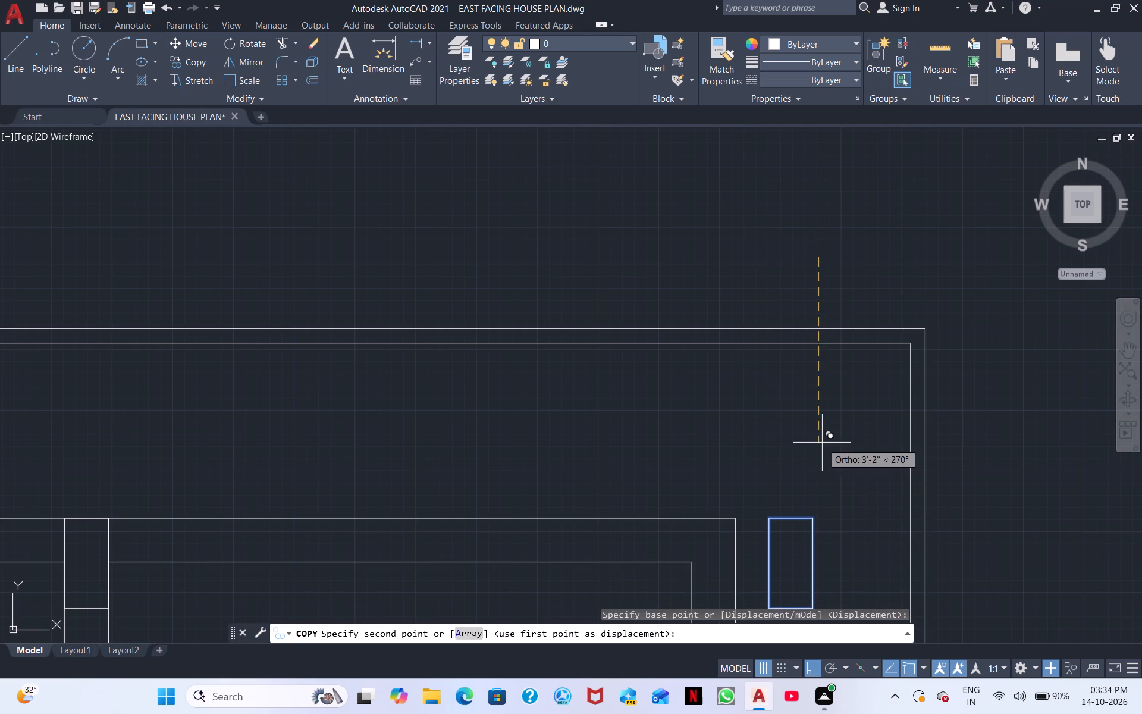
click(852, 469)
Move the easternmost column by its north-east corner onto the outer north-east corner of the house walls.
drag(825, 577, 817, 574)
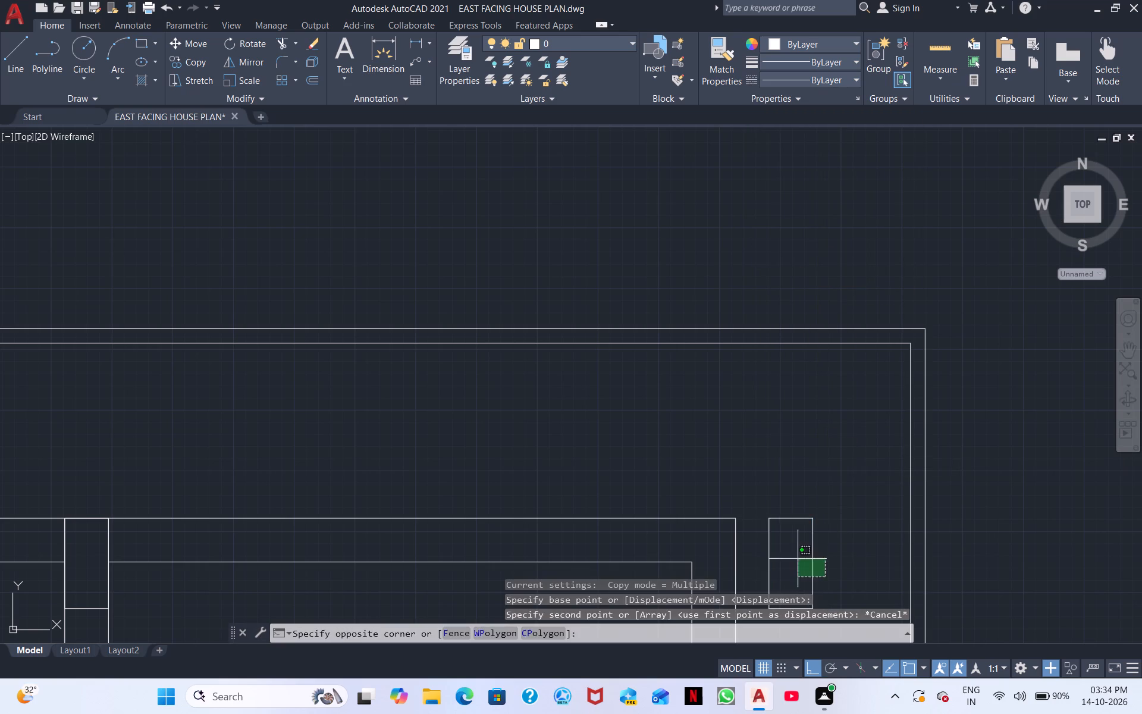
click(764, 502)
right_click(764, 502)
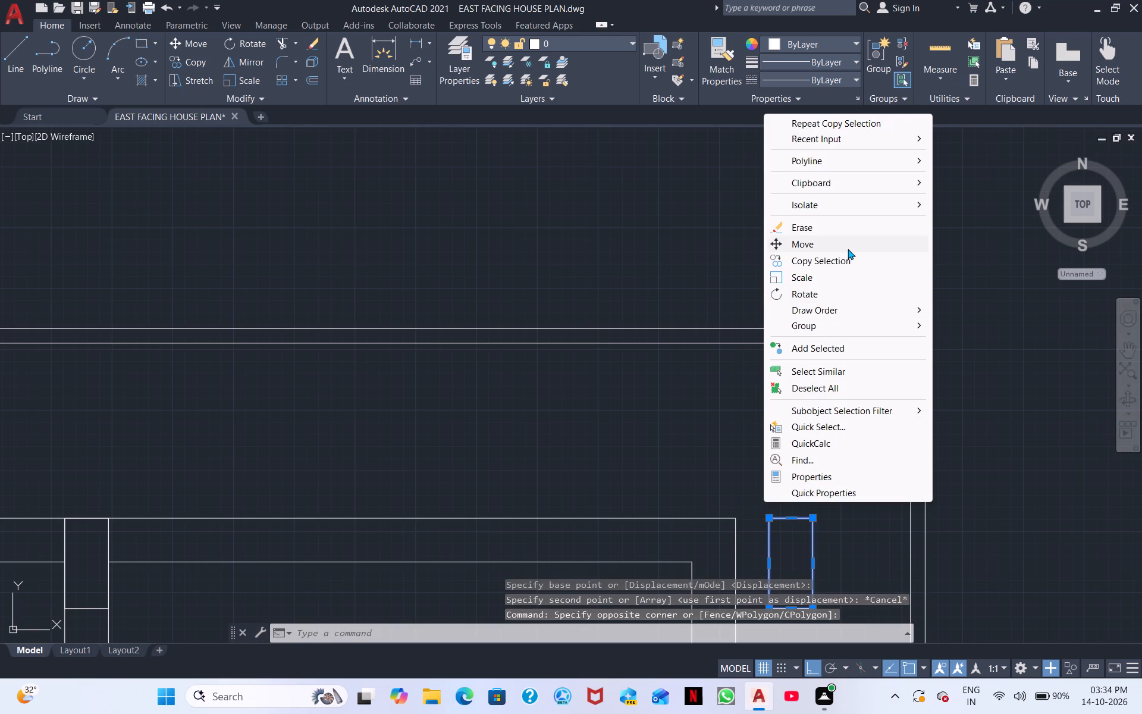
click(848, 249)
click(812, 521)
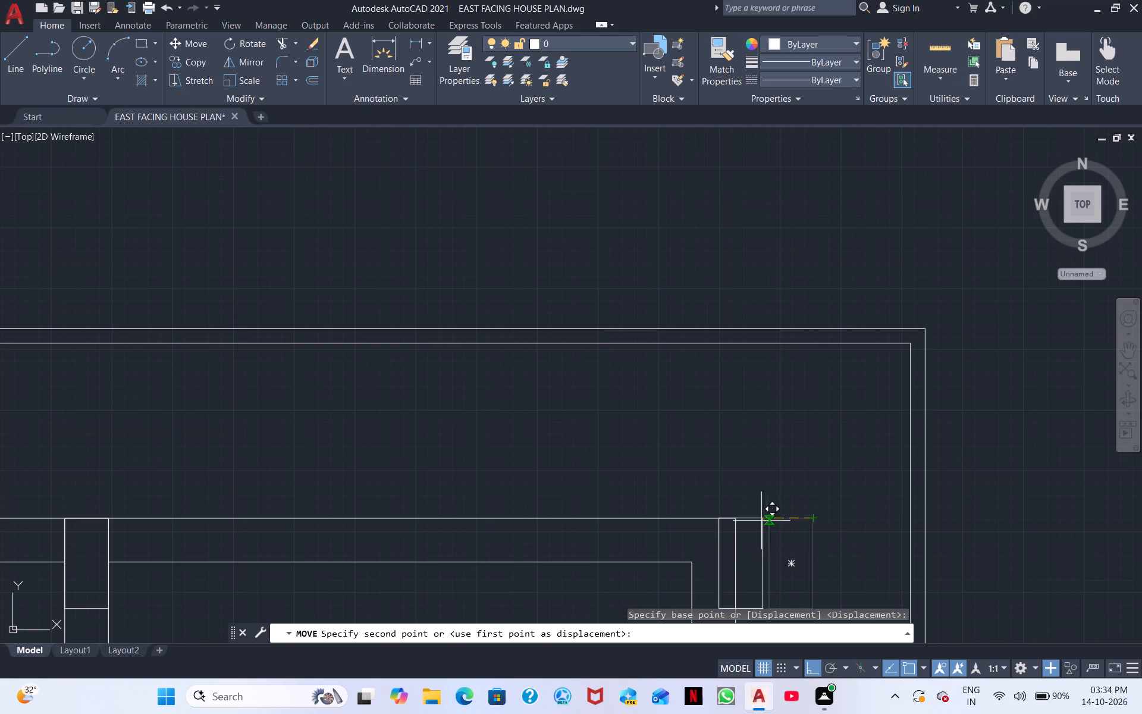
click(733, 521)
Examine the column positions along the north wall and the room layout down to the cross wall south of it.
scroll(739, 519, down, 2)
middle_drag(773, 538, 789, 518)
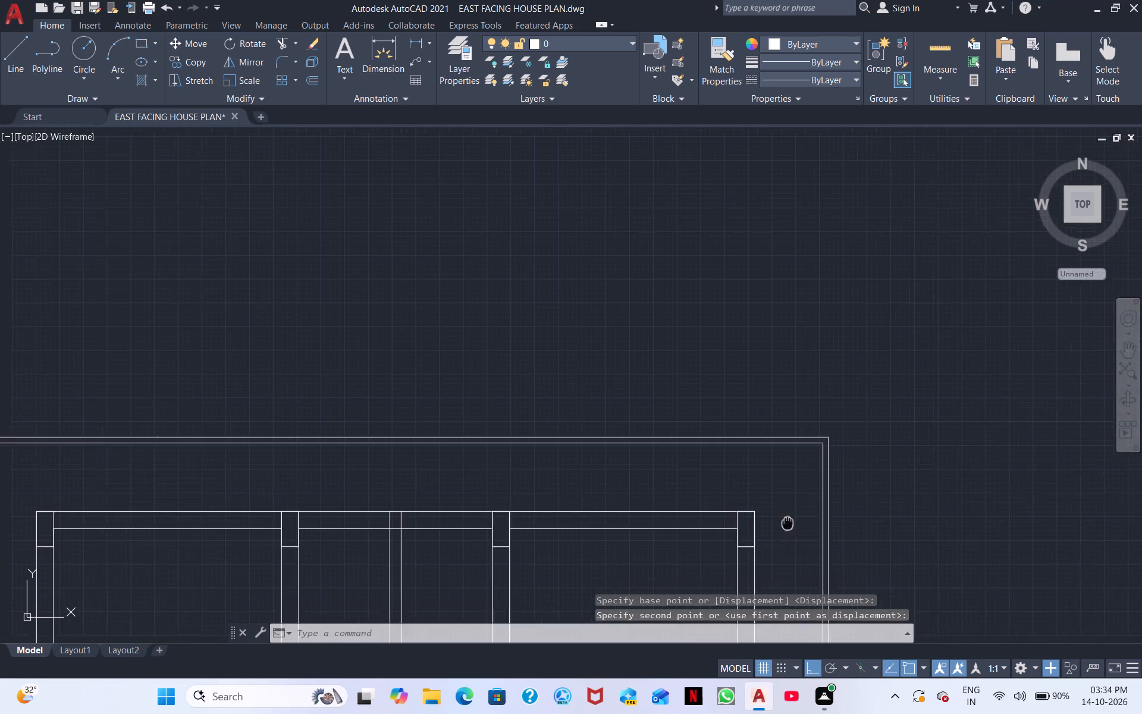
middle_drag(789, 518, 787, 453)
middle_drag(648, 554, 743, 442)
middle_drag(539, 521, 673, 494)
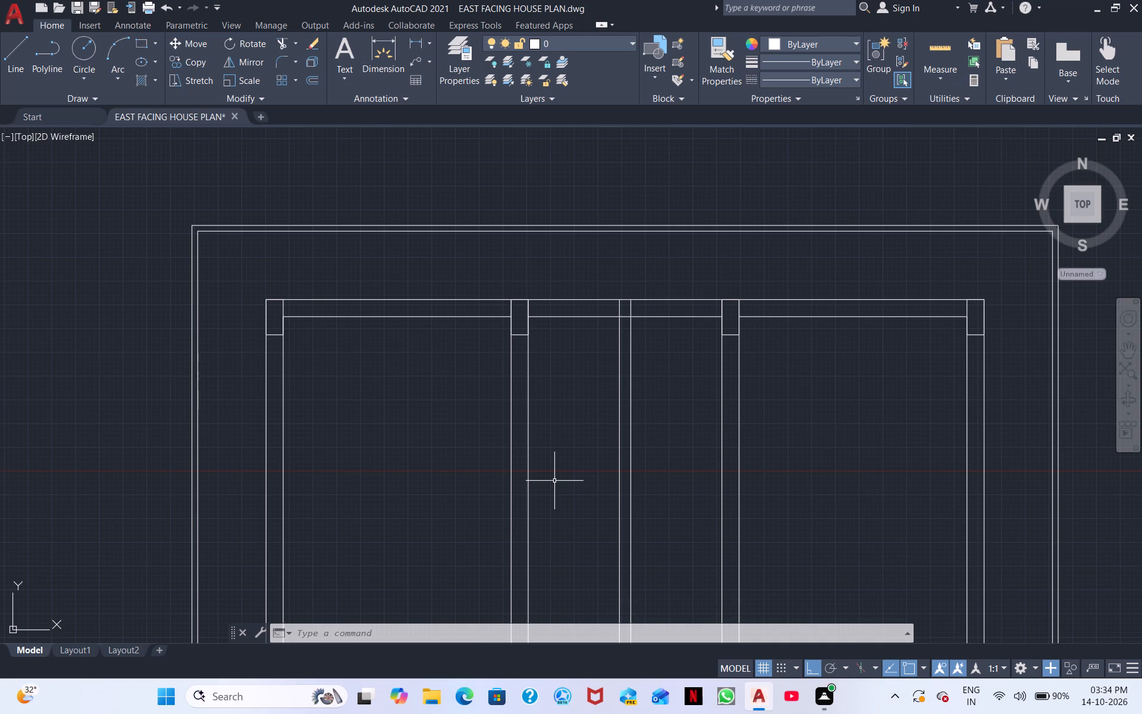
middle_drag(407, 515, 421, 375)
middle_drag(411, 478, 412, 471)
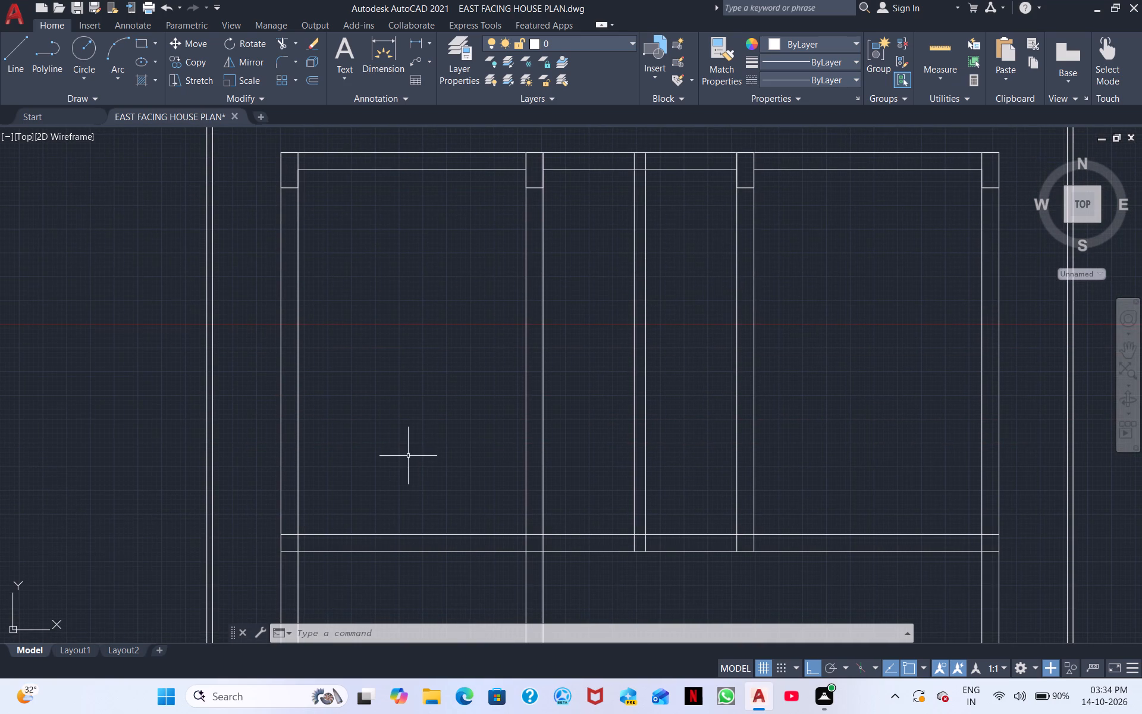
middle_drag(417, 437, 335, 442)
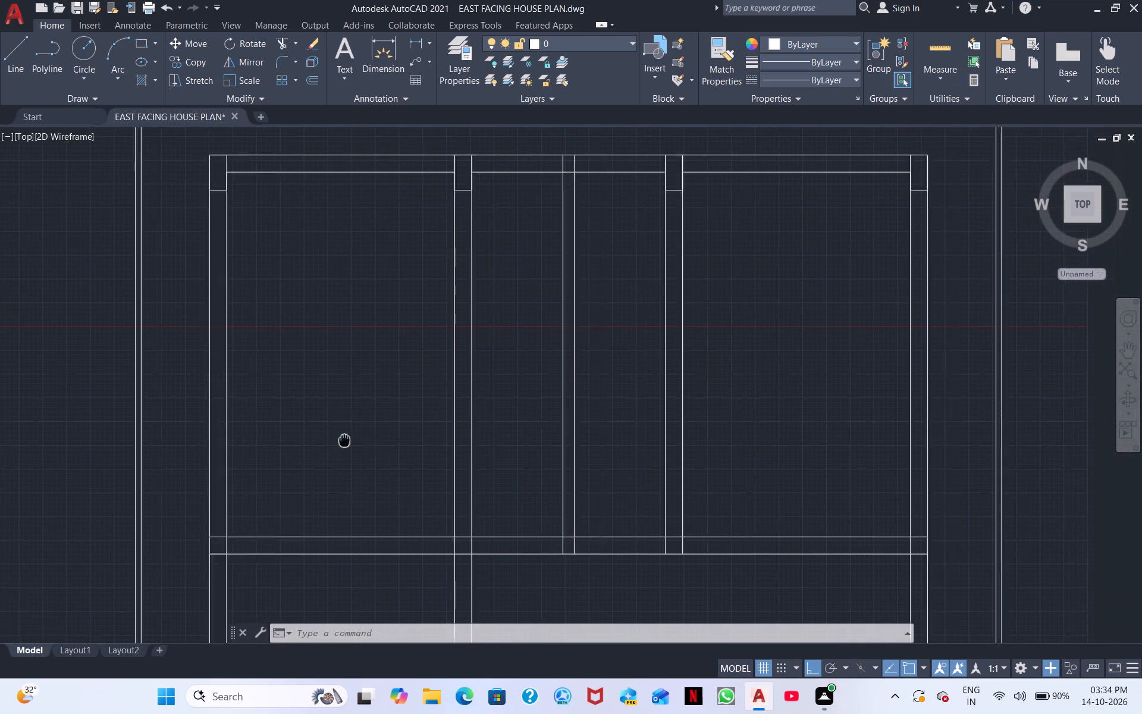
middle_drag(335, 442, 236, 462)
middle_drag(339, 430, 313, 516)
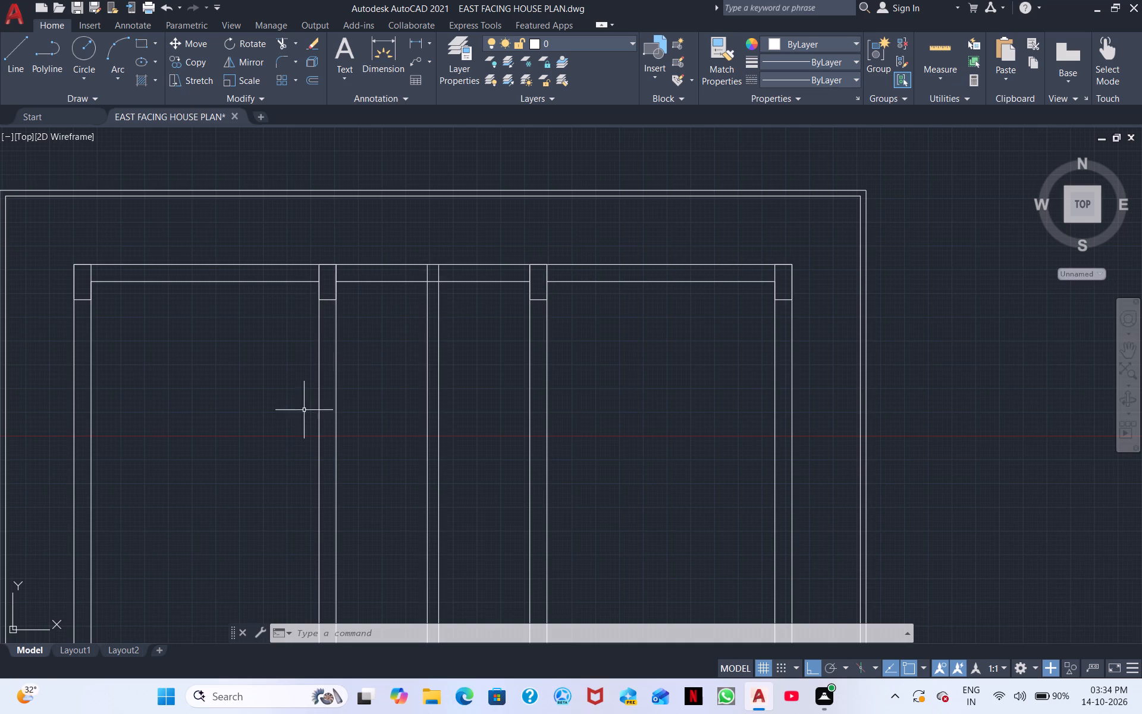
right_click(398, 434)
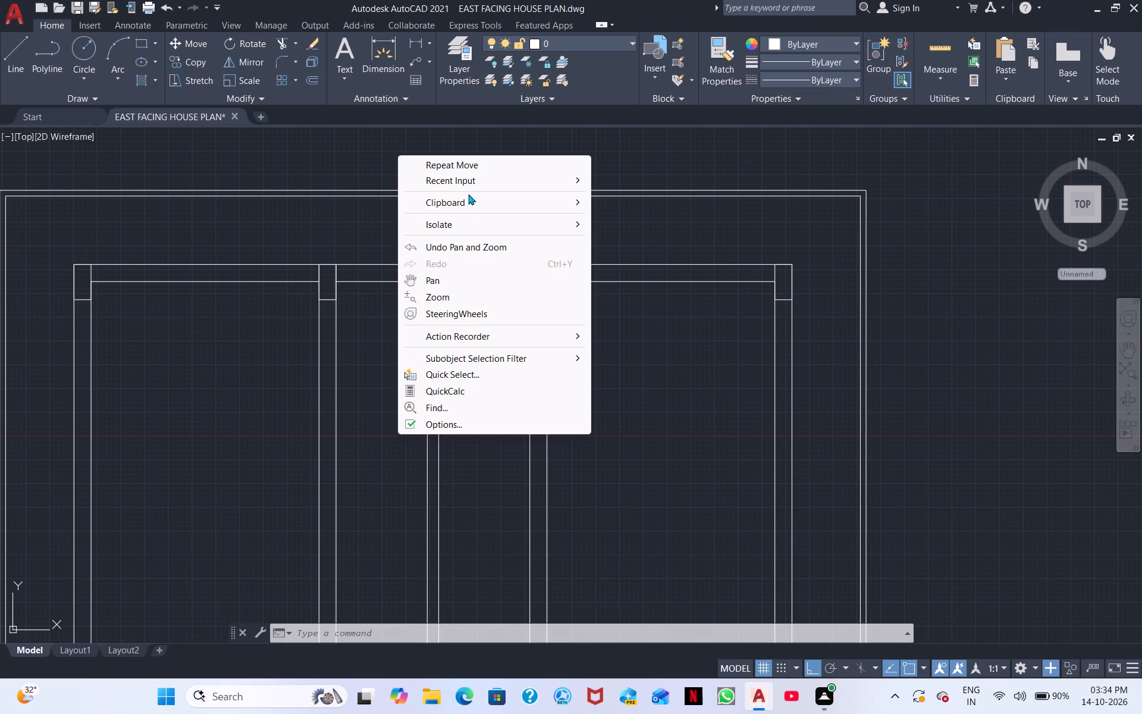
click(286, 150)
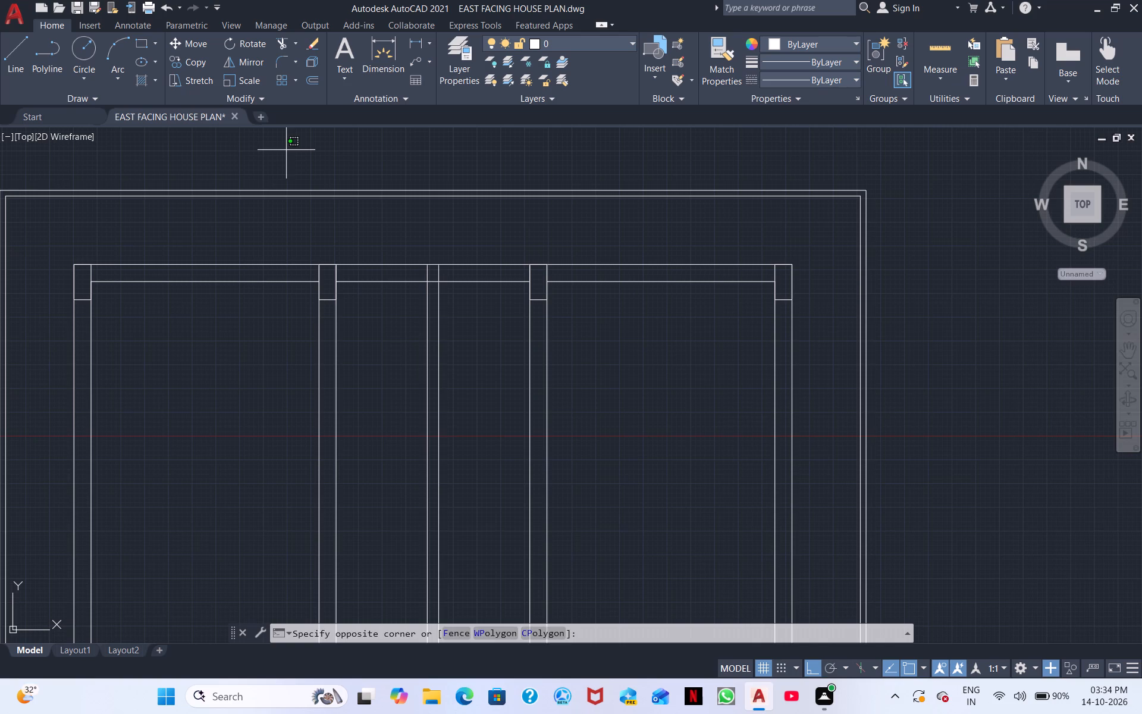
key(Escape)
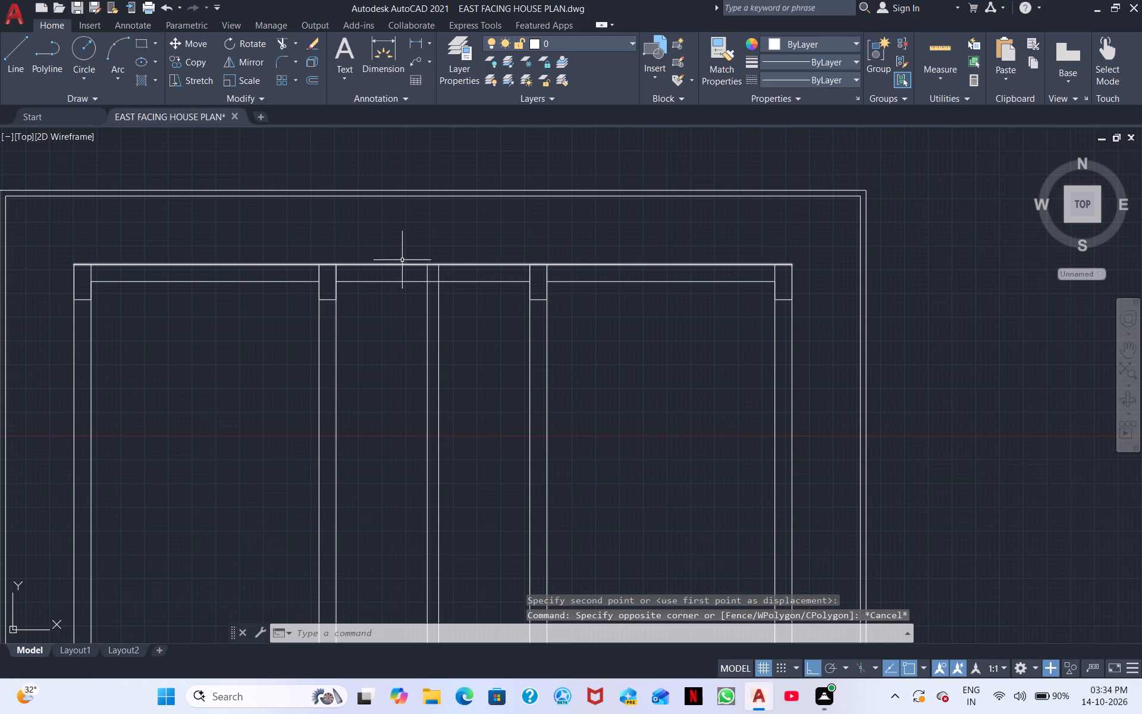
middle_drag(250, 411, 407, 364)
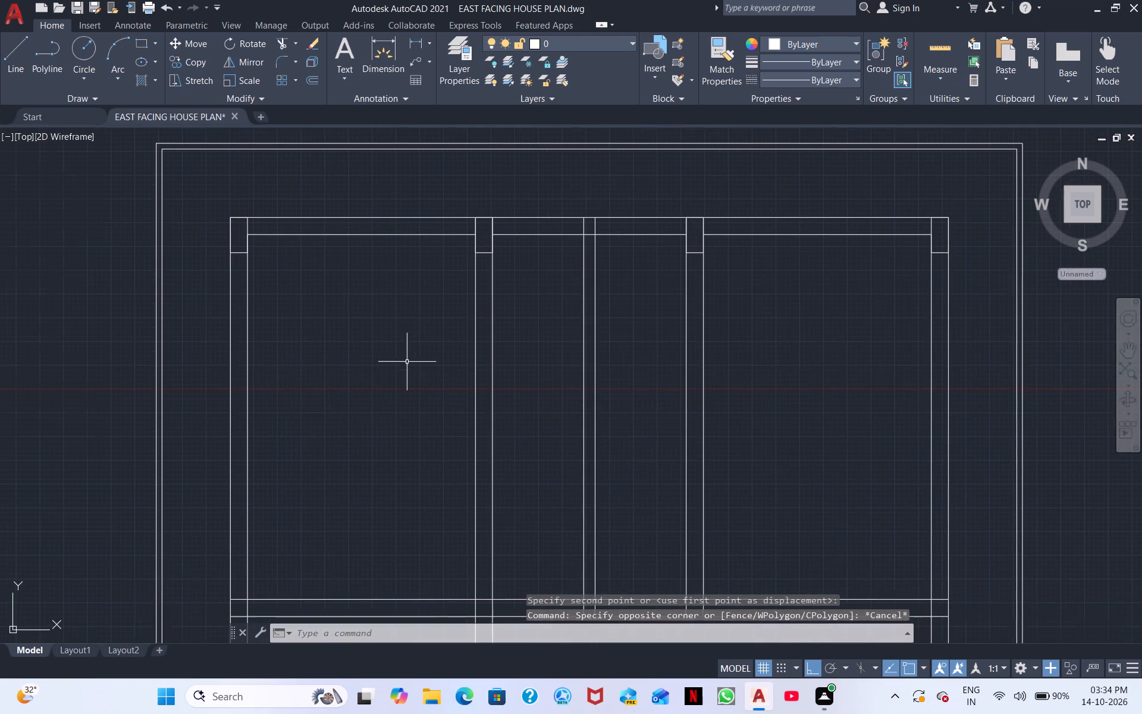
middle_drag(257, 358, 343, 331)
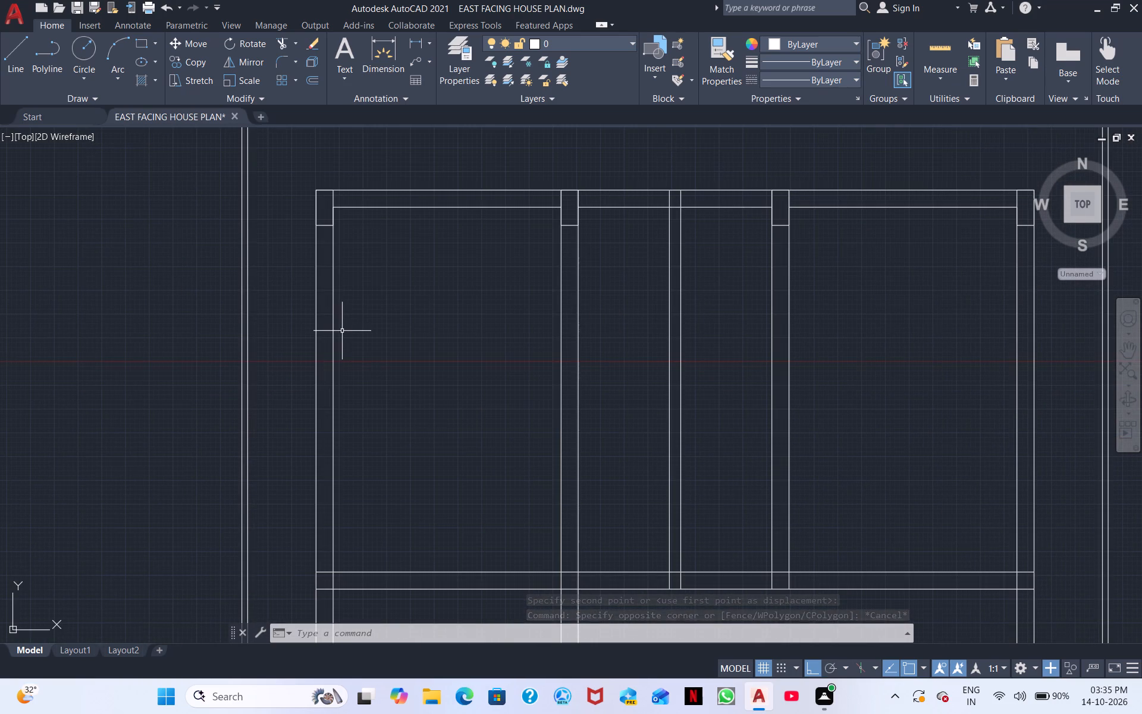
middle_drag(424, 306, 435, 230)
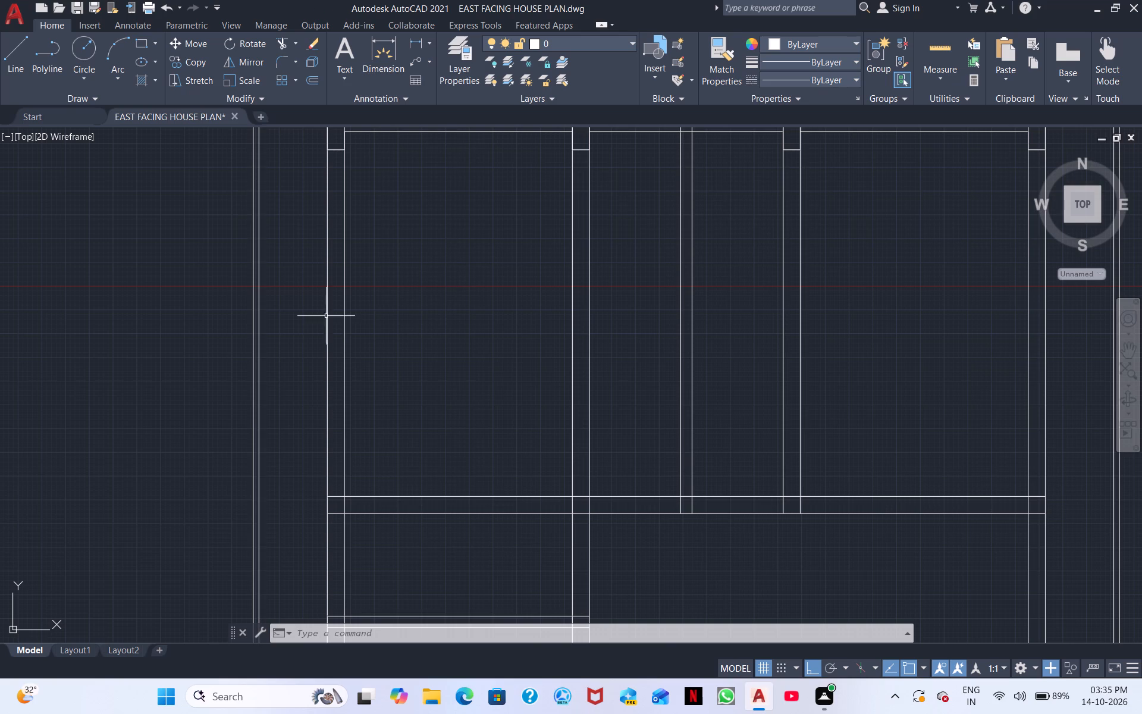
middle_drag(385, 333, 344, 435)
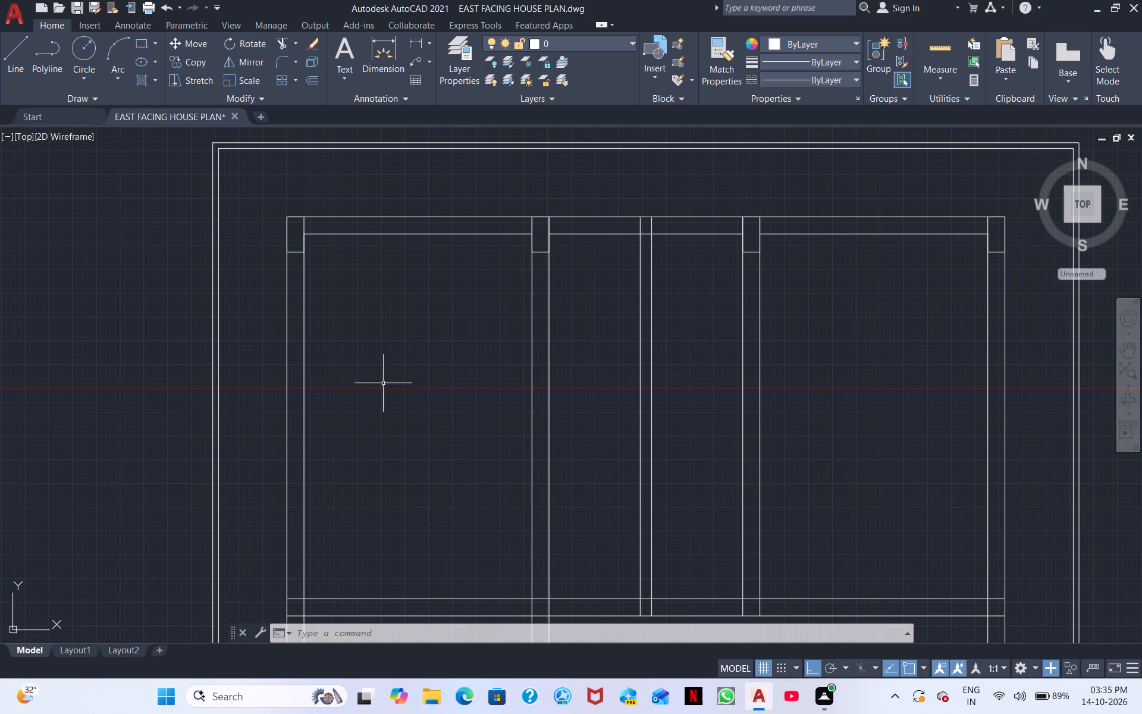
Offset the north wall's inner line between the two thicker interior walls 10' south into the house.
middle_drag(498, 352, 379, 412)
scroll(391, 392, up, 1)
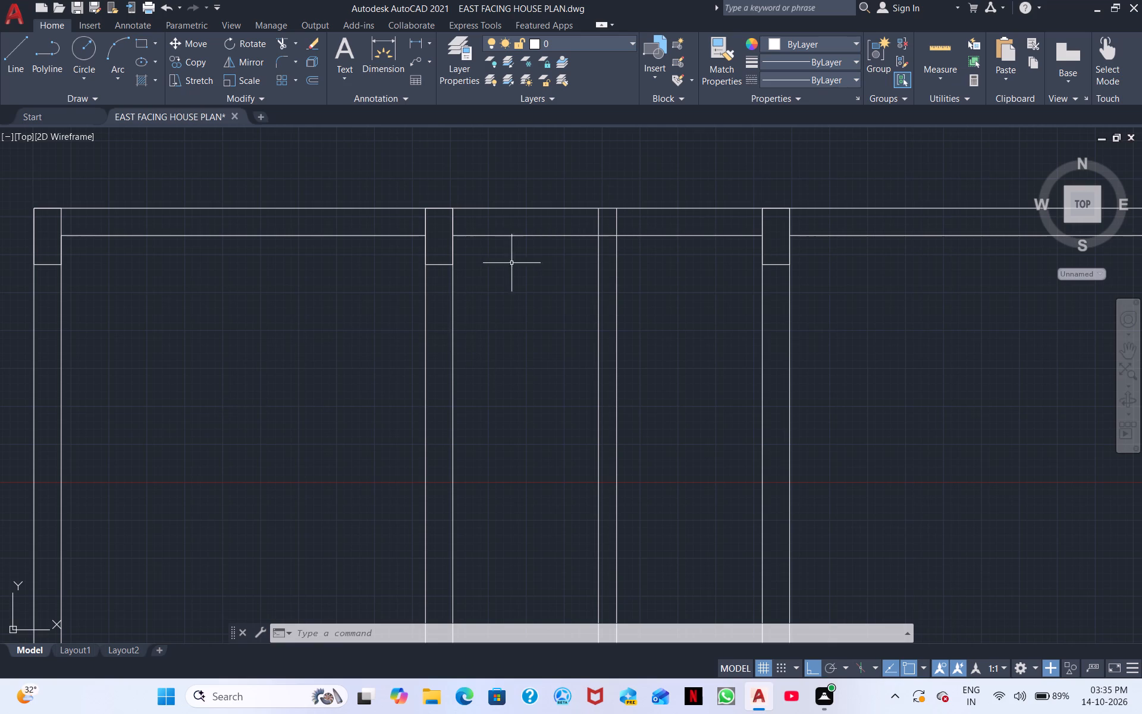
key(o)
key(space)
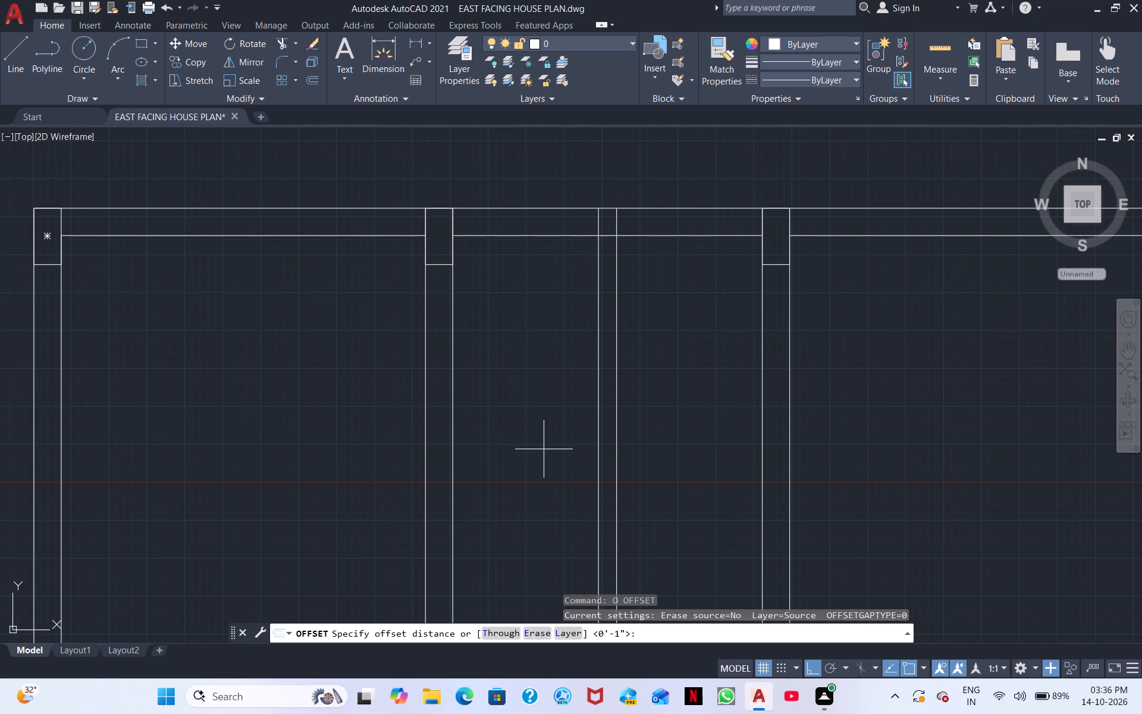
key(space)
key(space)
key(space)
text(10')
key(Return)
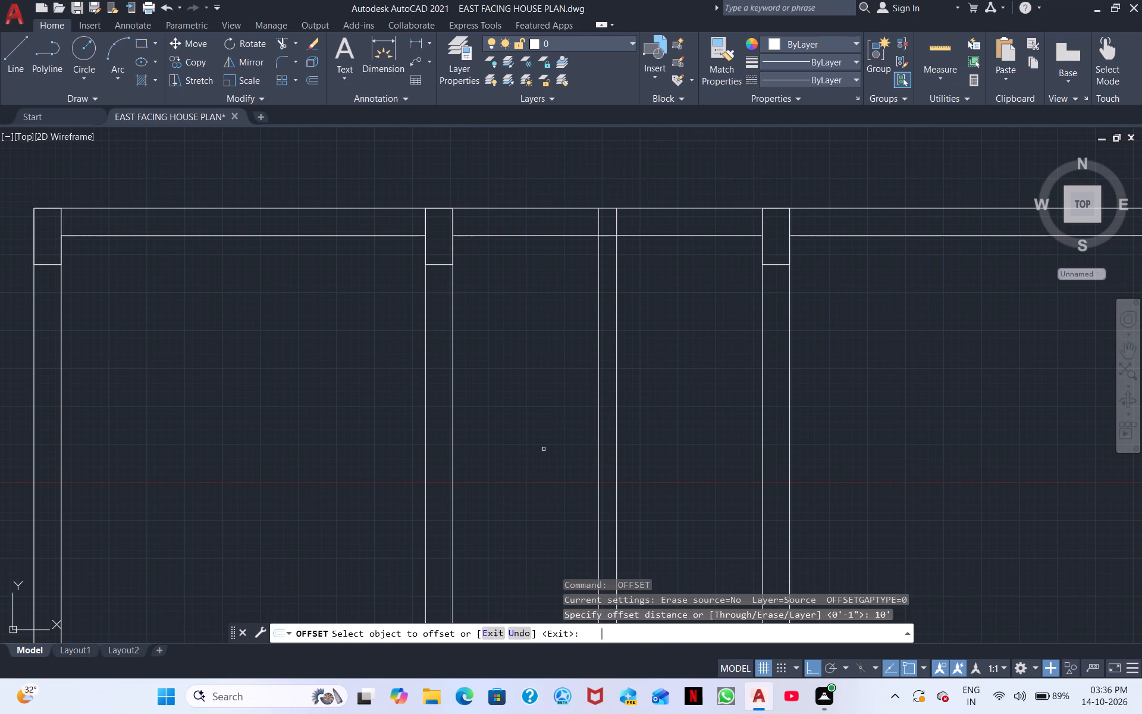
click(566, 234)
click(569, 290)
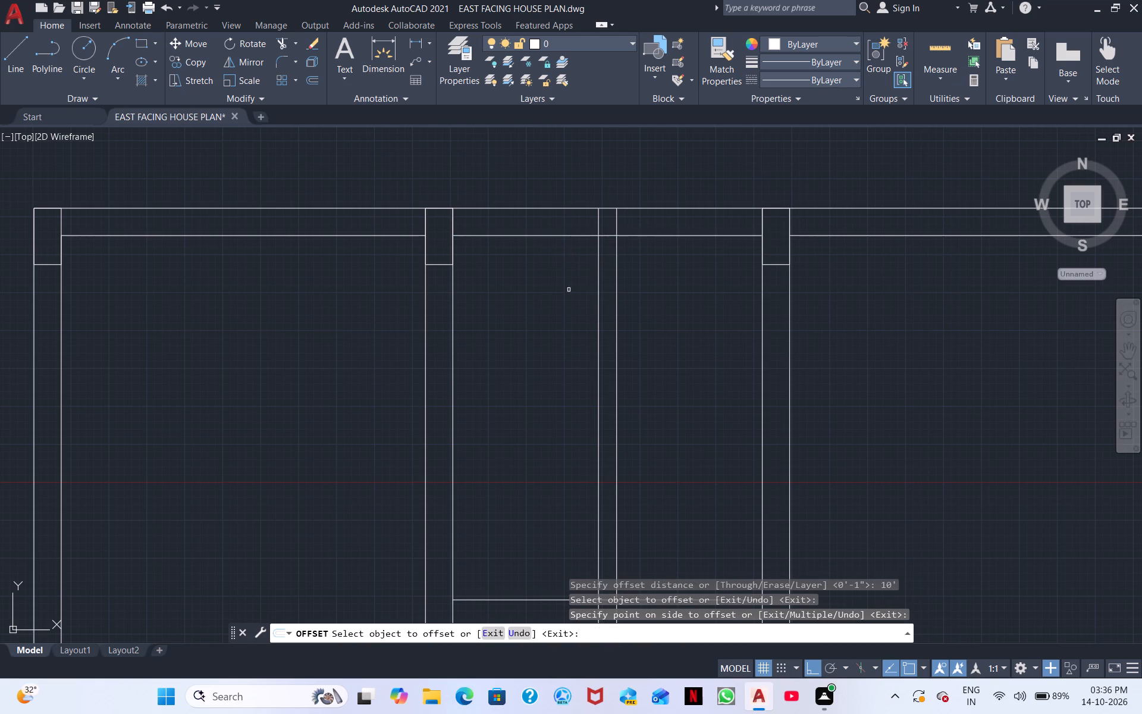
middle_drag(559, 408, 525, 212)
key(space)
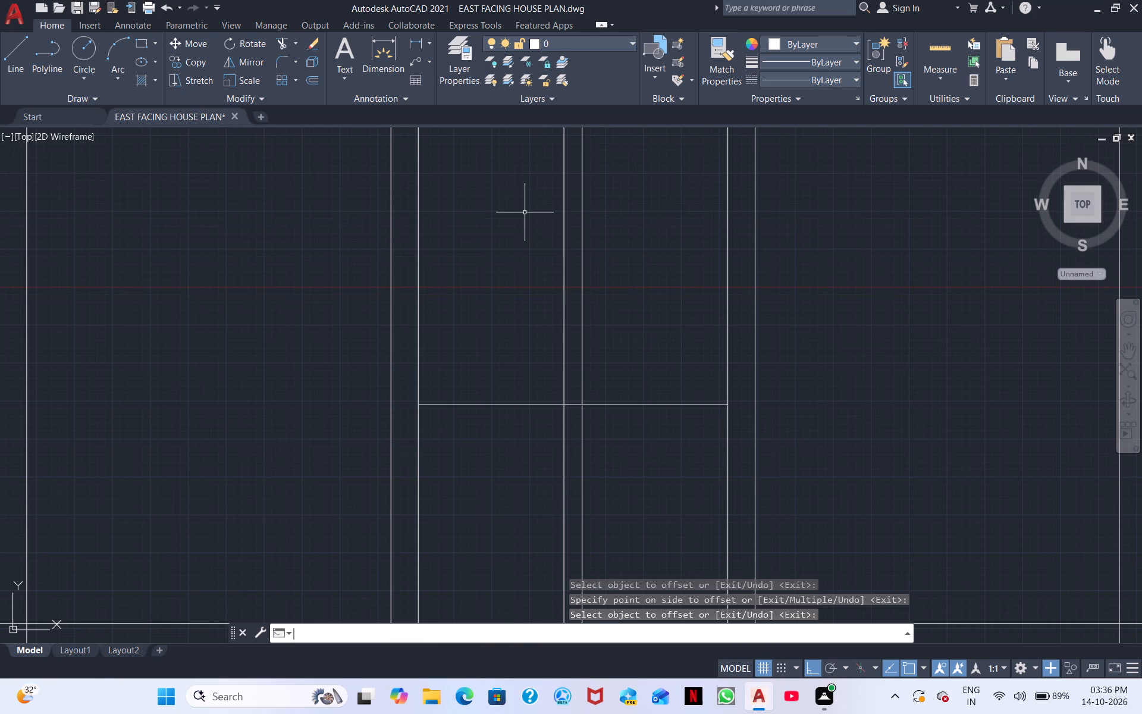
Offset the new cross line between the two thicker interior walls 4" south to form a partition wall.
key(space)
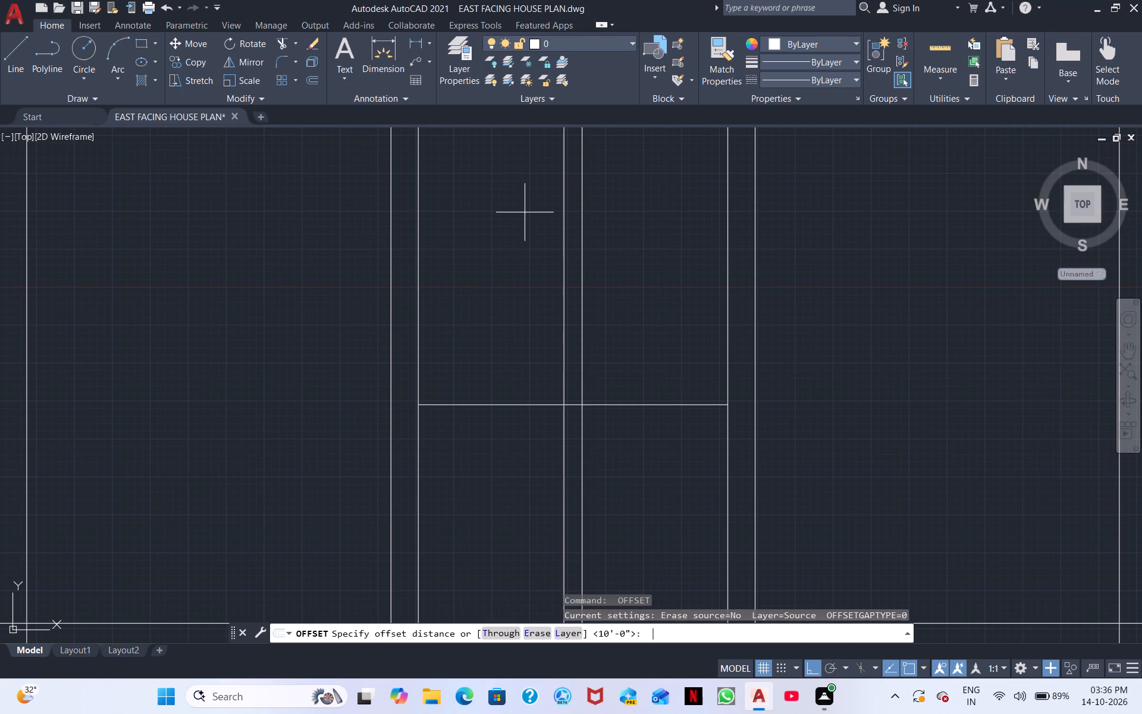
key(space)
key(space)
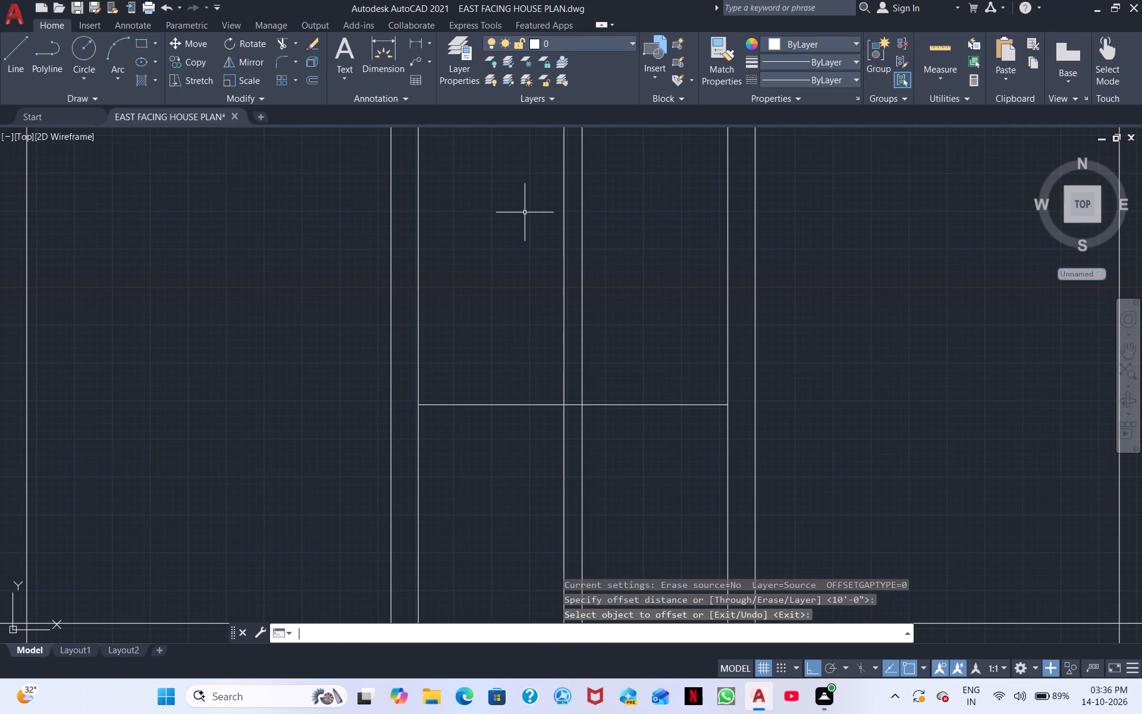
key(space)
text(4")
key(Return)
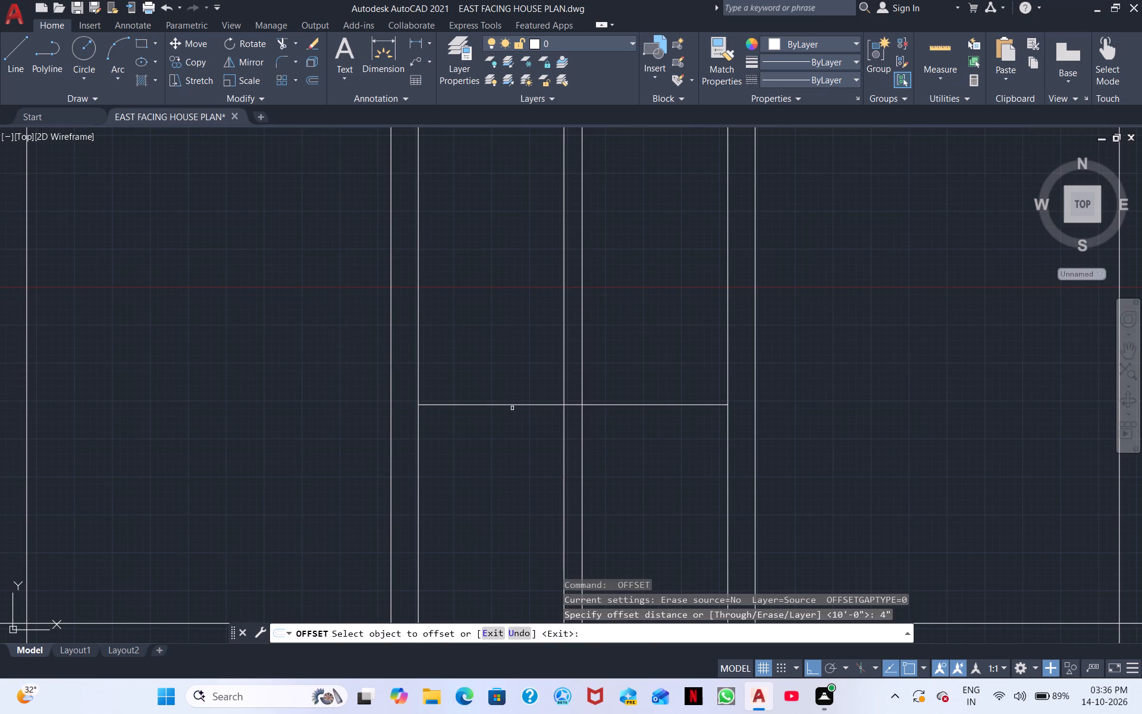
click(512, 404)
click(504, 431)
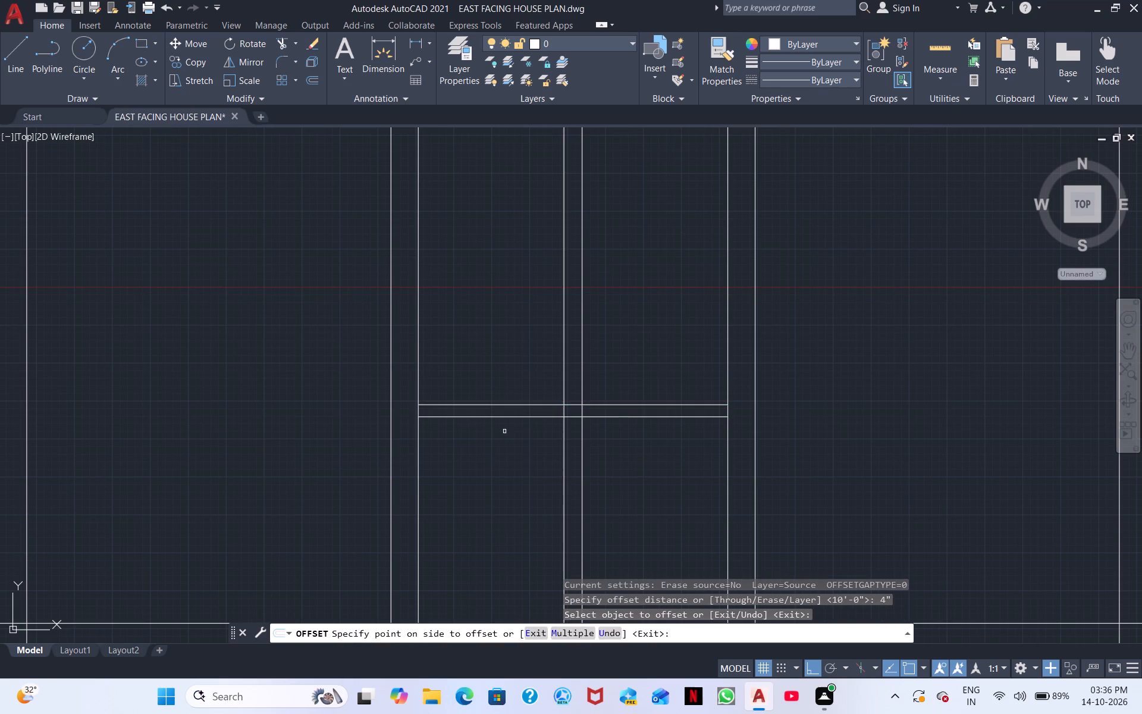
key(Escape)
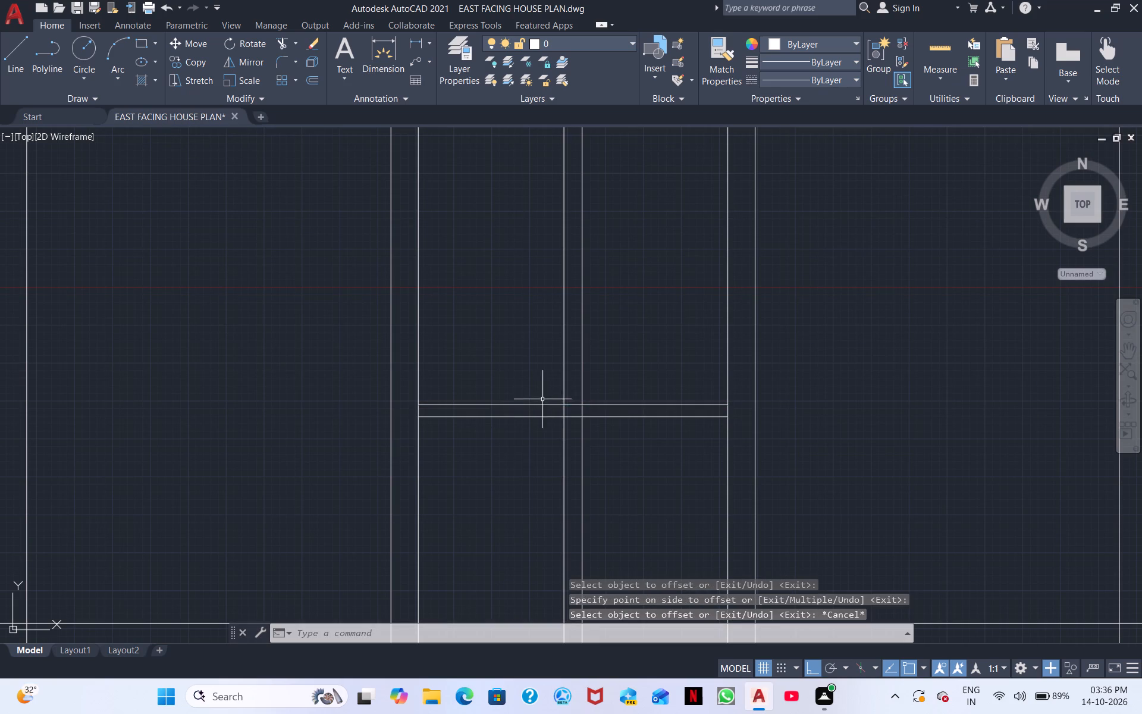
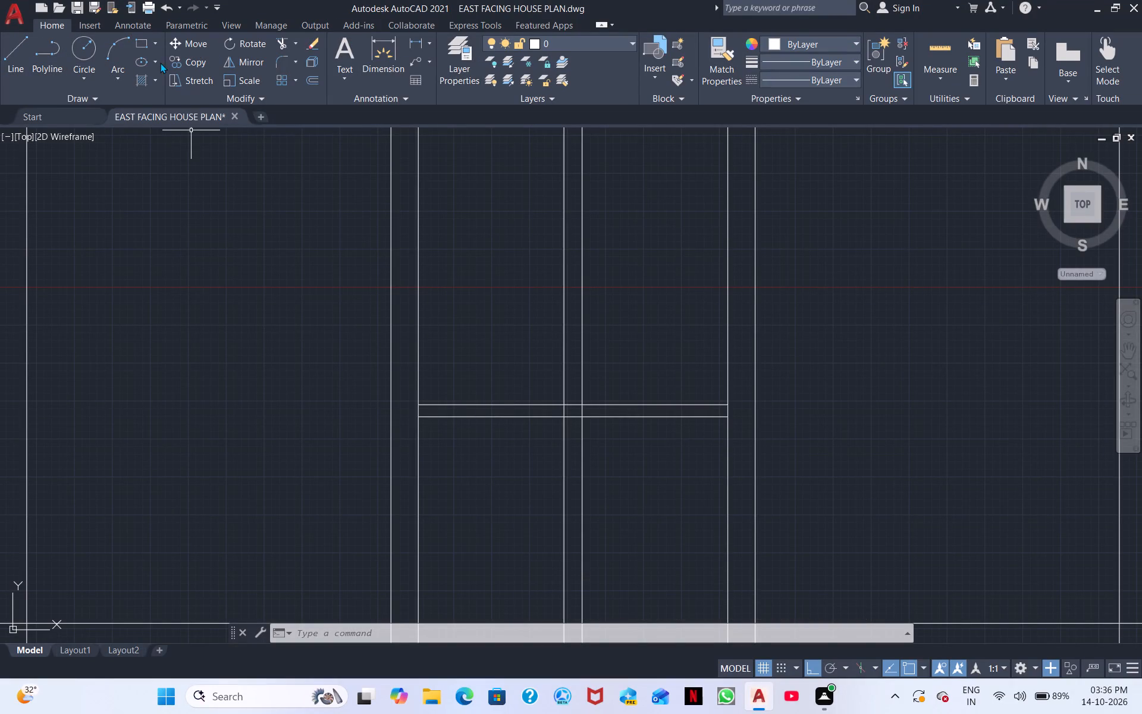
Trim the wall lines inside the crossing of the new 4" partition and the central north-south partition to open the junction.
click(277, 45)
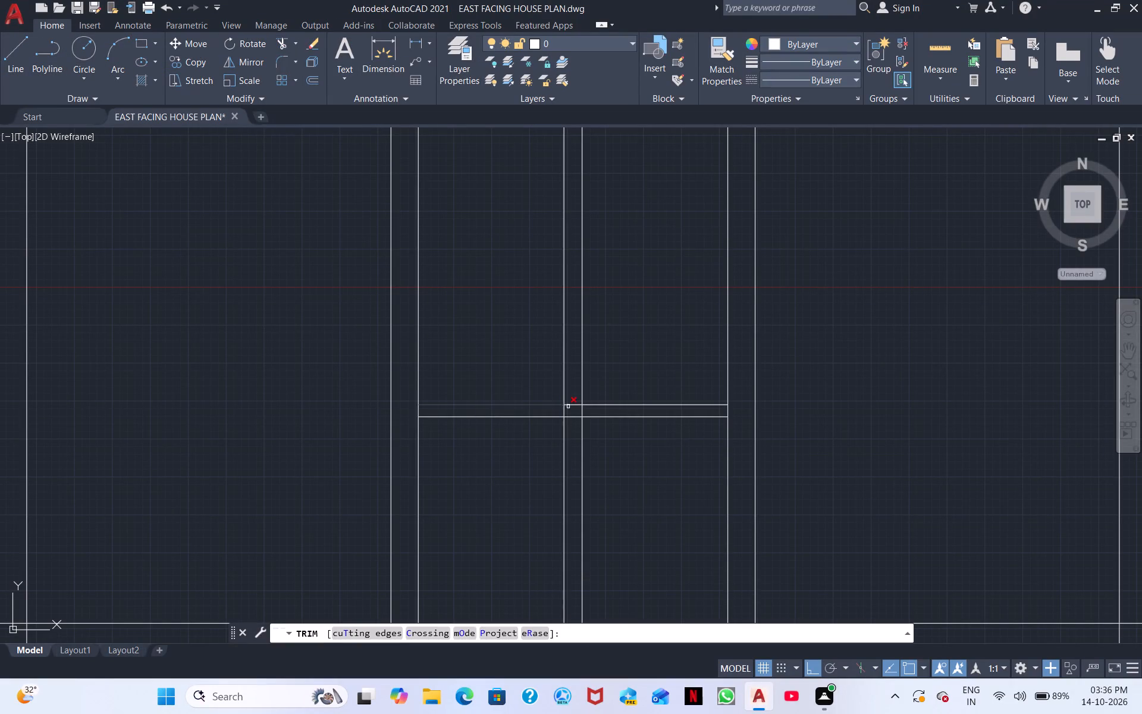
click(570, 406)
click(573, 419)
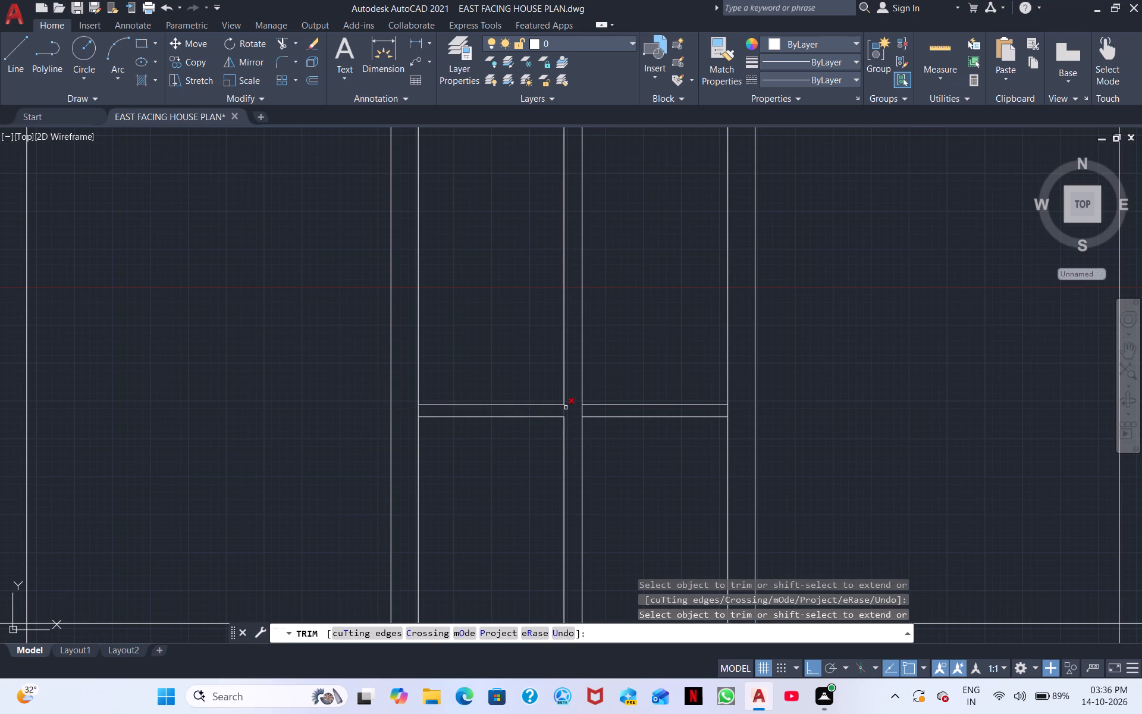
click(565, 408)
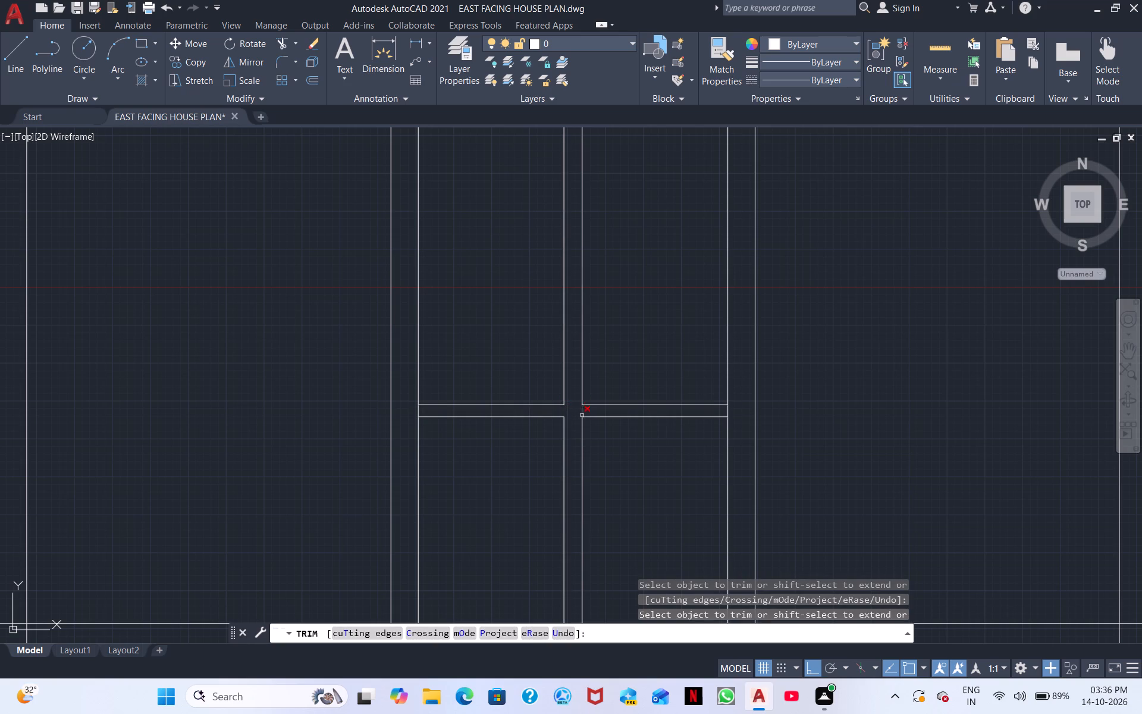
click(581, 411)
scroll(445, 411, down, 3)
scroll(573, 458, up, 2)
middle_drag(573, 453, 614, 384)
middle_drag(426, 440, 555, 448)
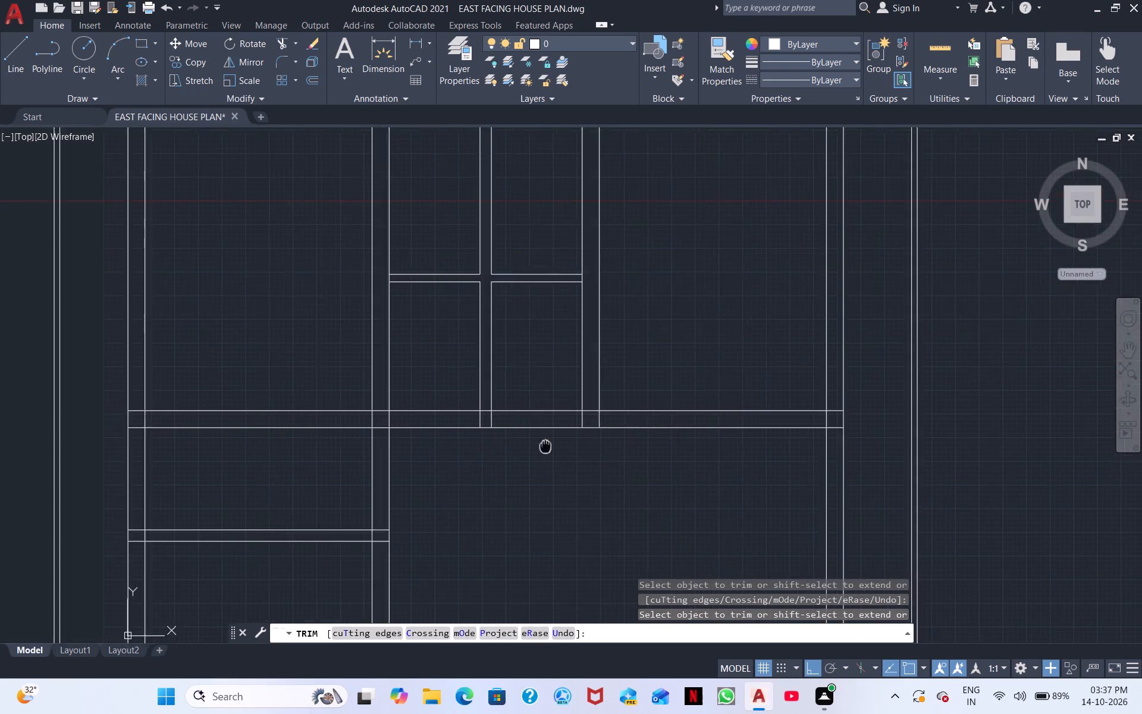
middle_drag(555, 448, 651, 446)
key(Escape)
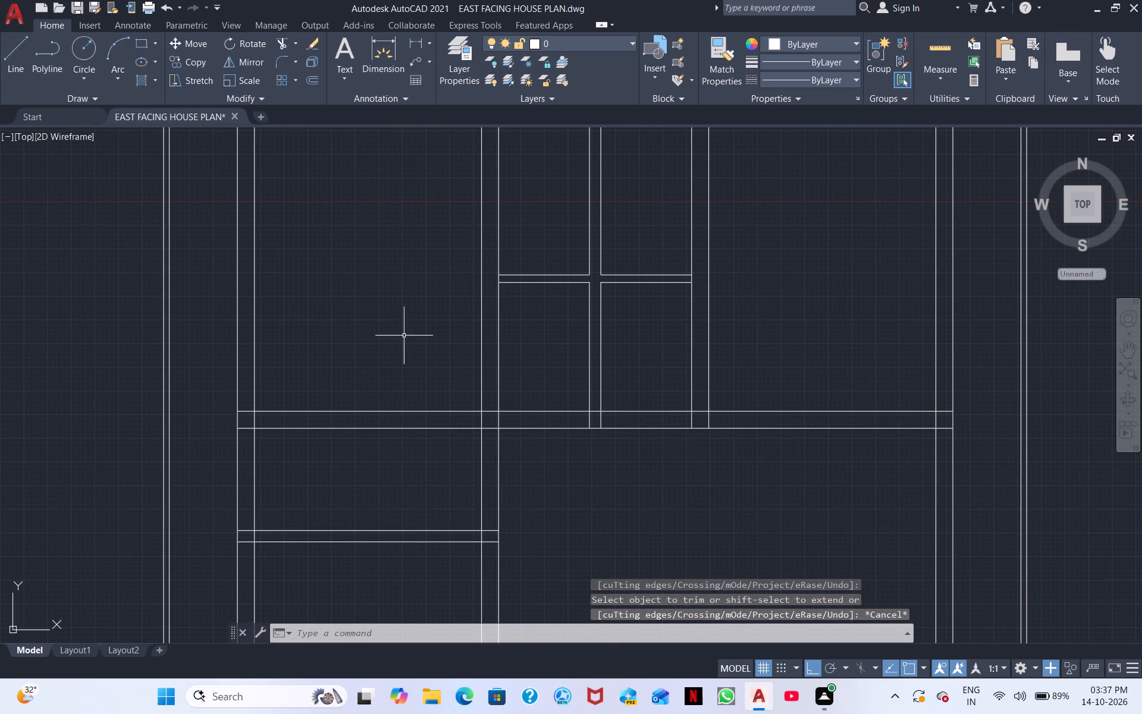
Copy the north-west corner column south to the junction of the west wall and the full-width cross wall.
scroll(404, 336, down, 2)
middle_drag(363, 330, 501, 411)
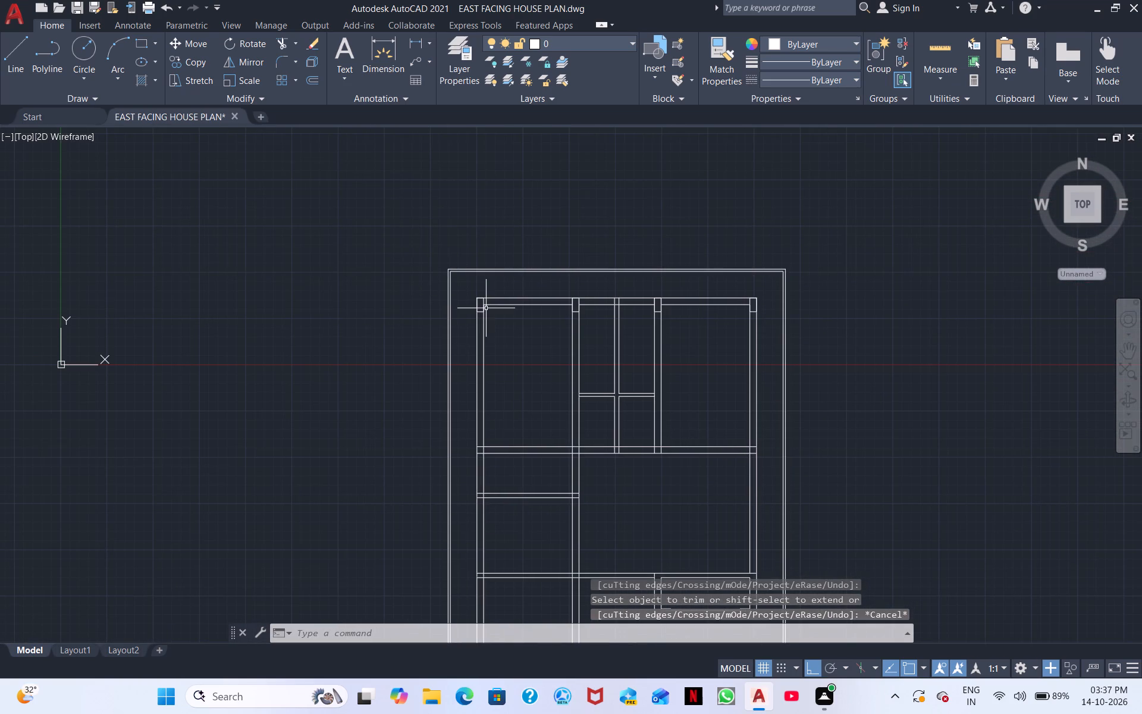
scroll(486, 308, up, 3)
click(476, 278)
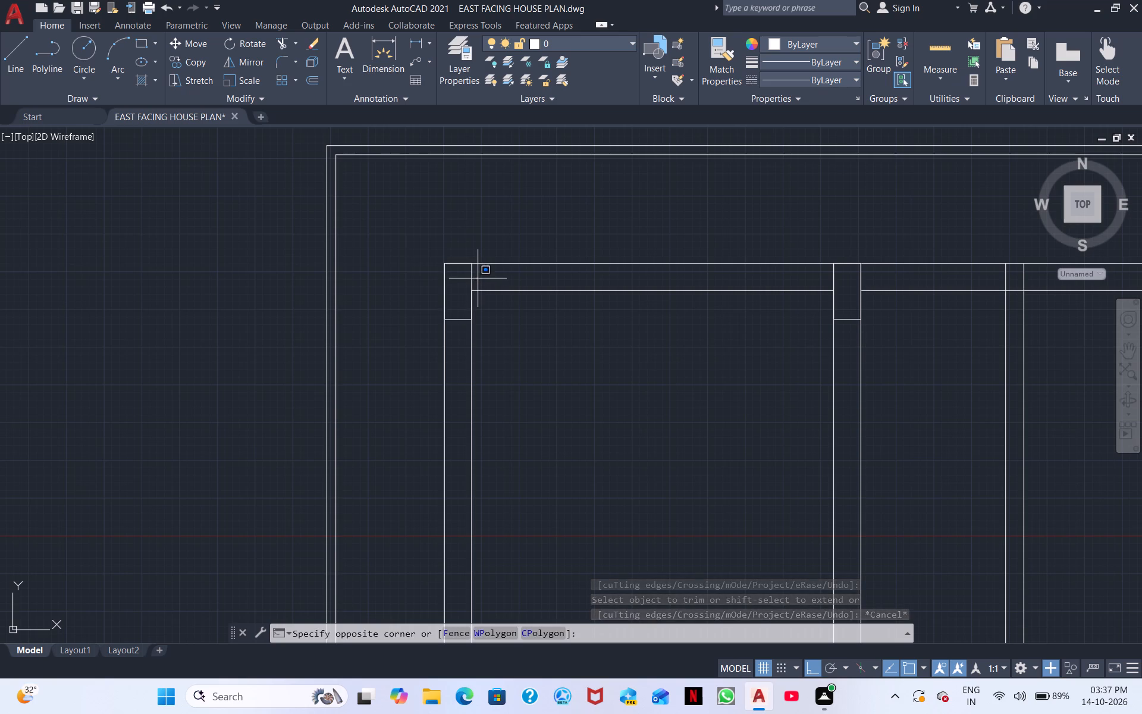
click(462, 278)
right_click(462, 278)
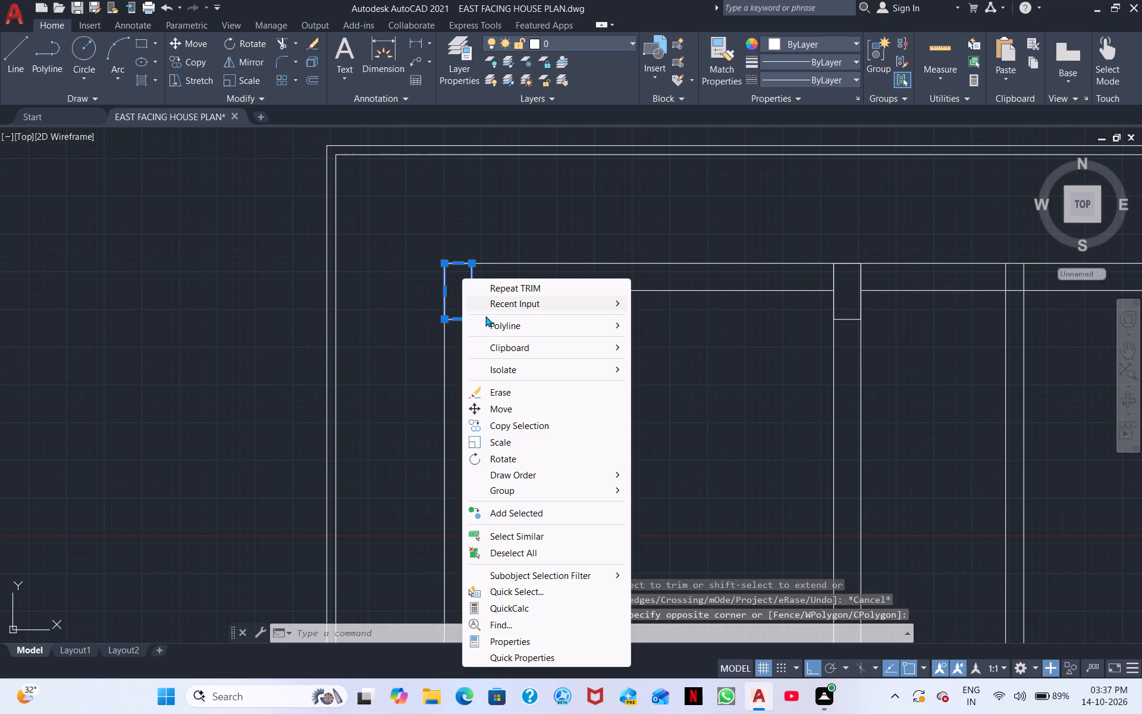
click(531, 425)
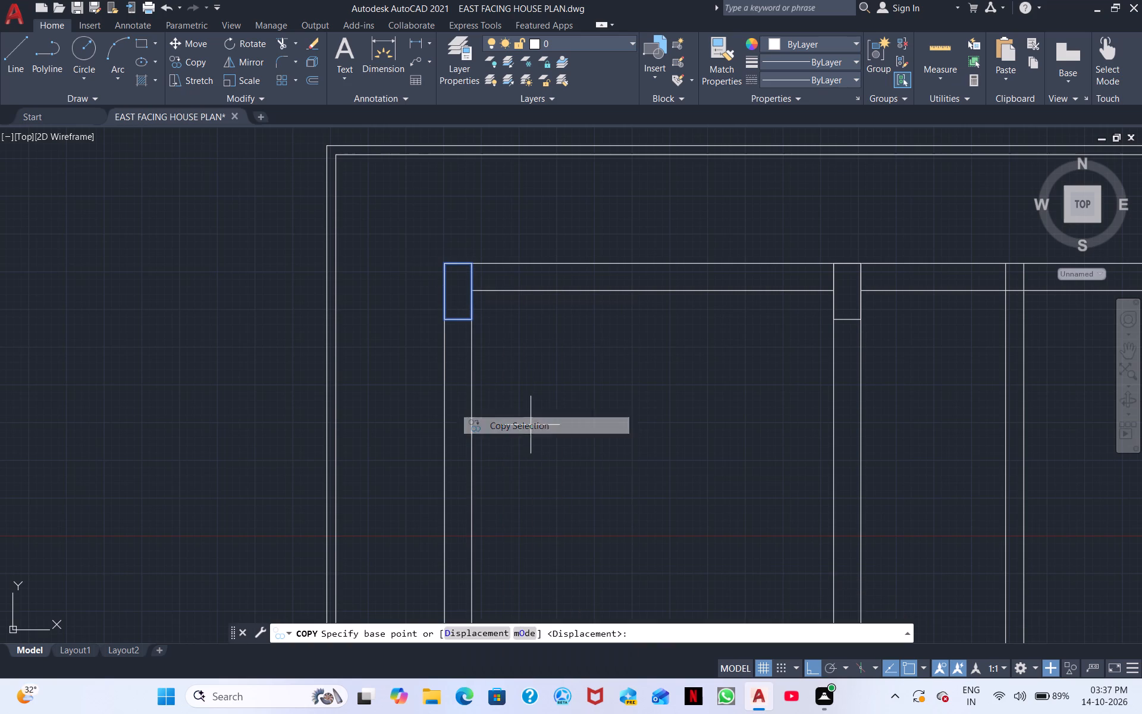
scroll(454, 381, down, 2)
middle_drag(495, 372, 542, 308)
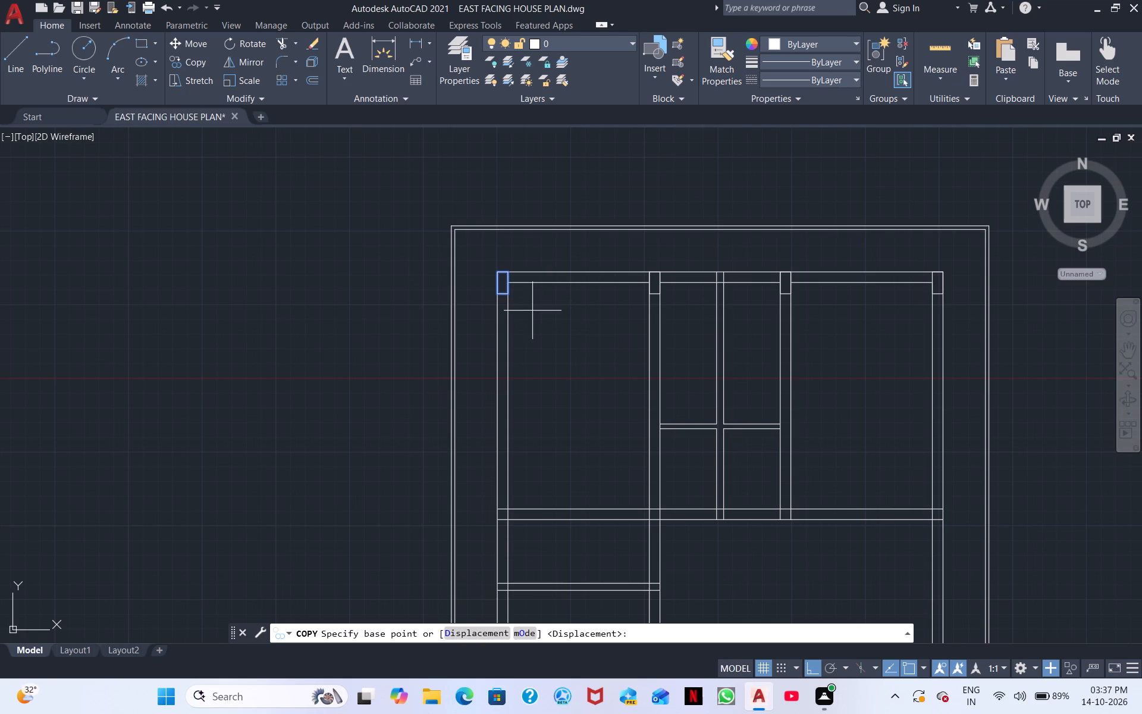
scroll(490, 296, up, 3)
click(513, 281)
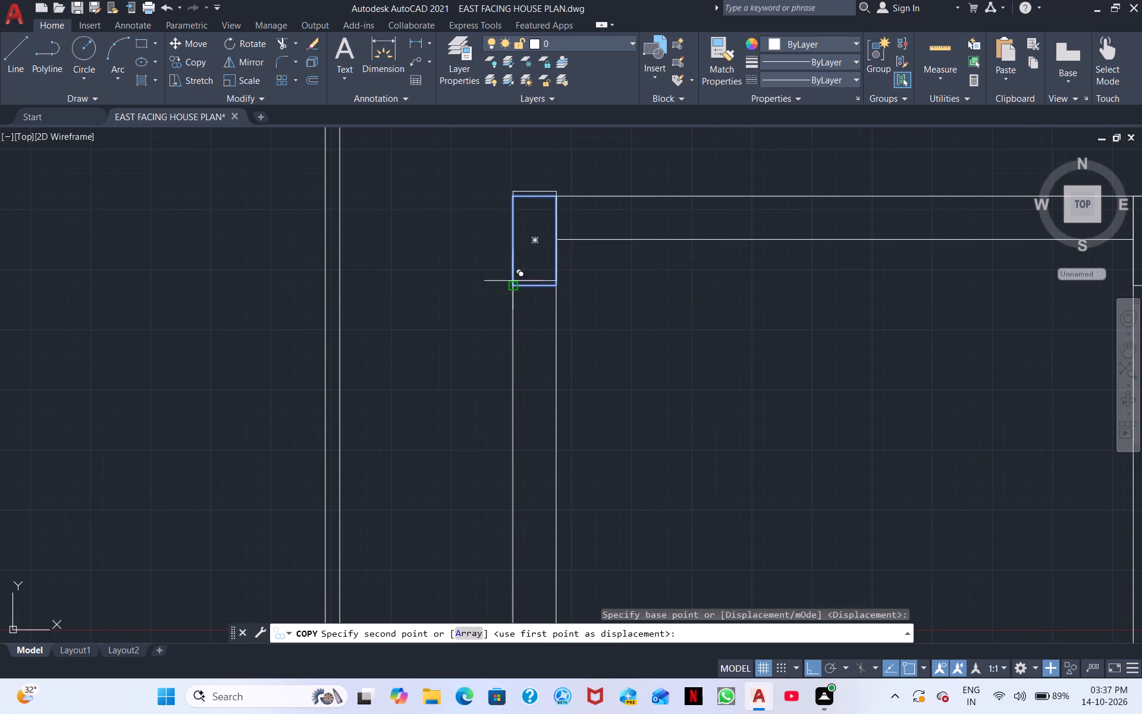
middle_drag(519, 494, 582, 199)
scroll(613, 385, down, 1)
middle_drag(583, 487, 599, 472)
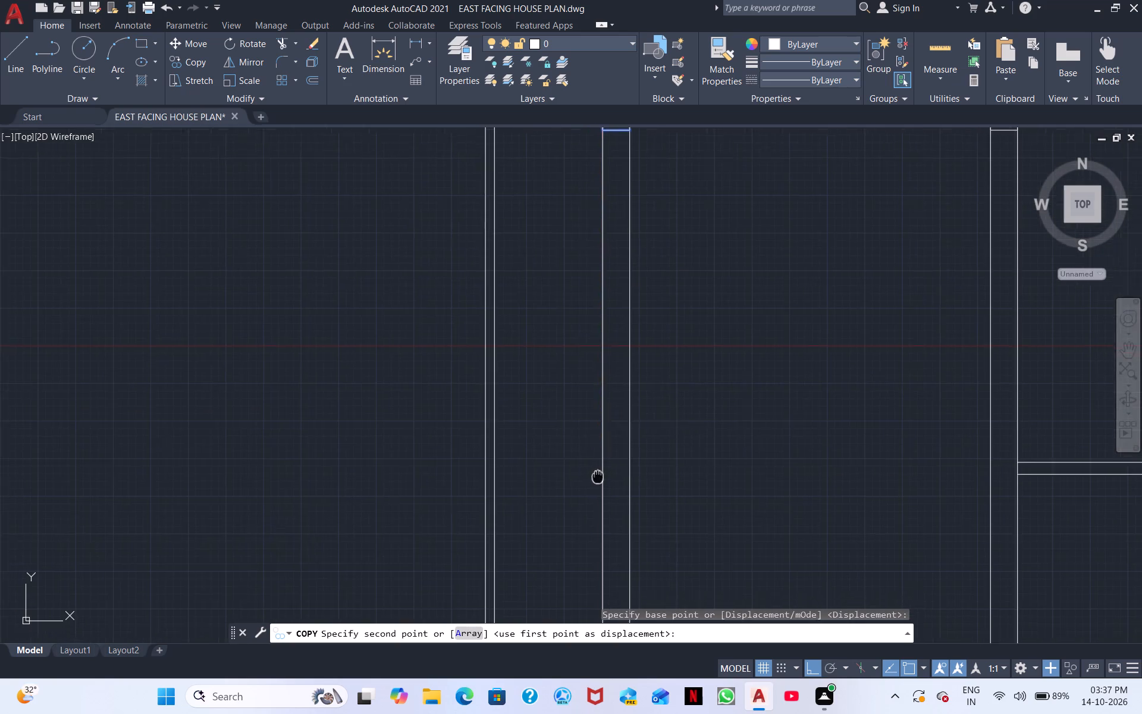
middle_drag(599, 472, 613, 250)
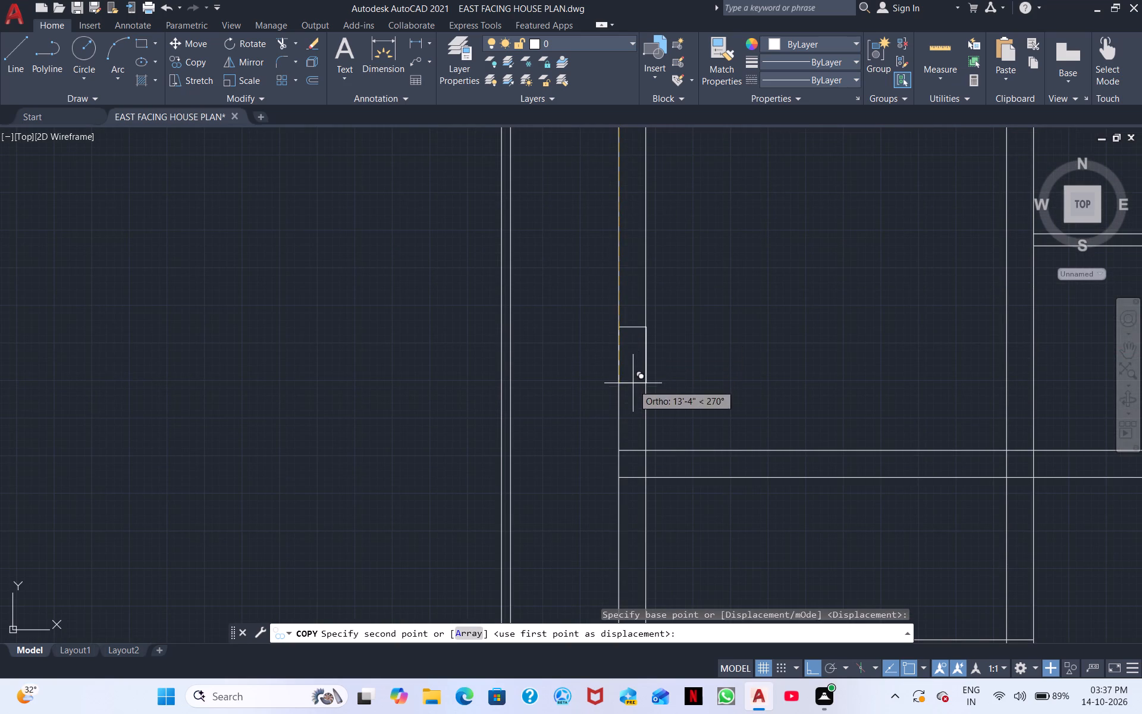
click(640, 491)
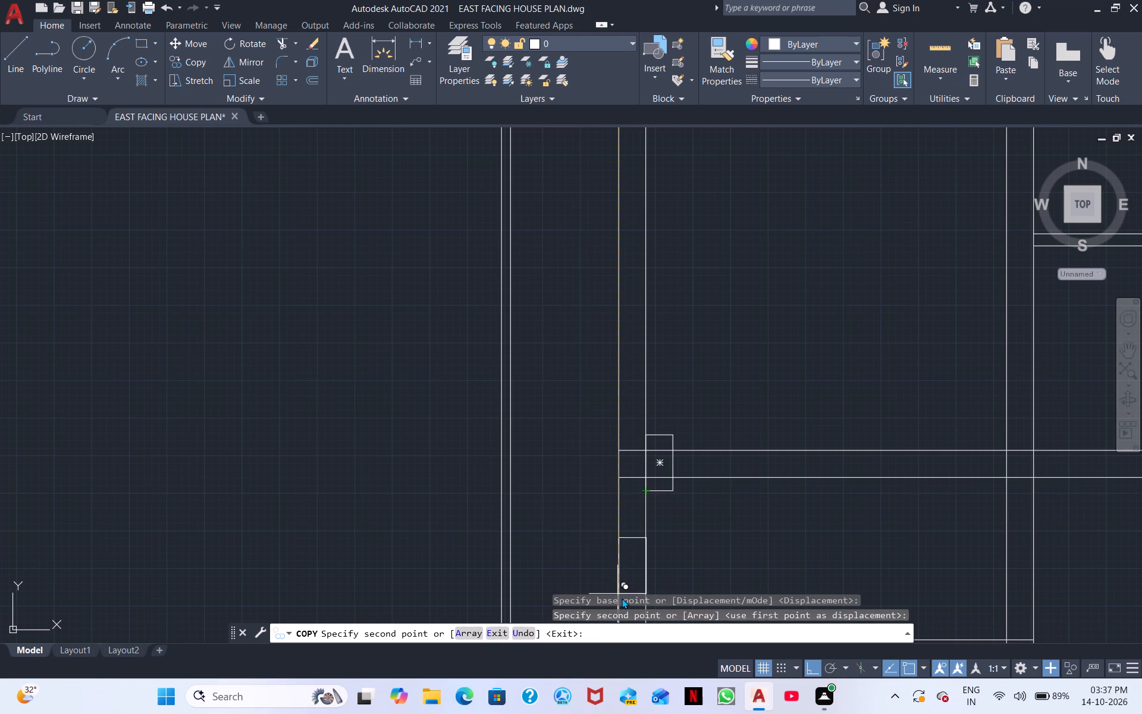
key(Escape)
Move the copied column west by the midpoint of its west side onto the west wall's outer line.
click(665, 491)
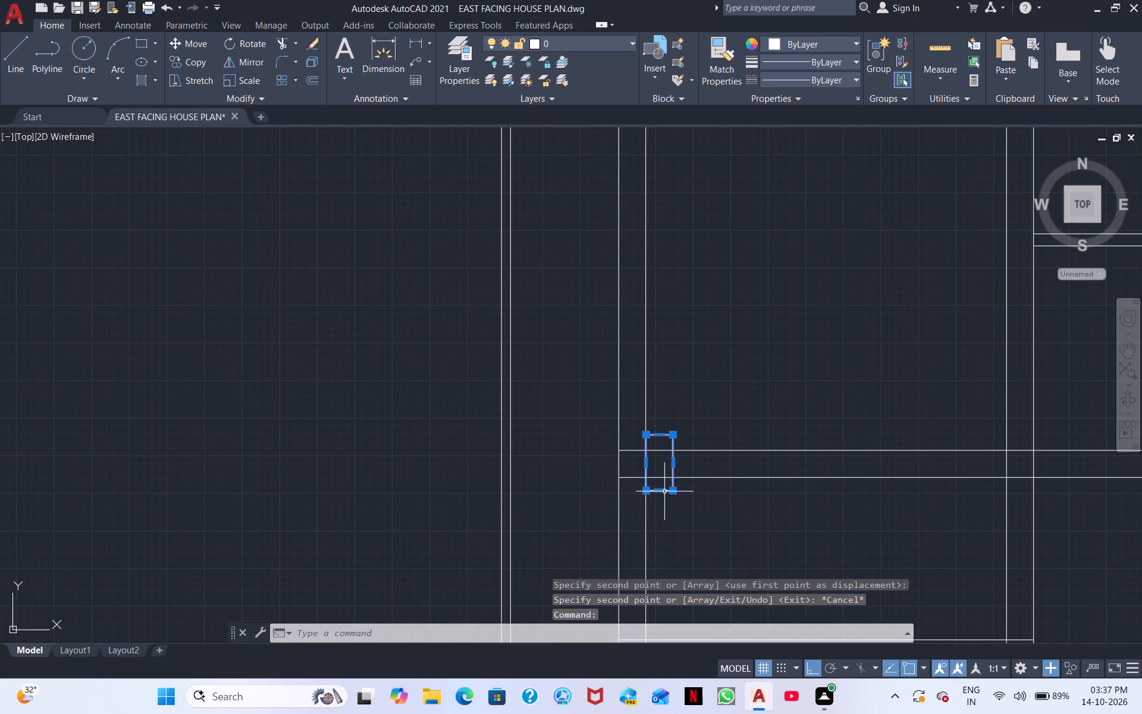
right_click(664, 491)
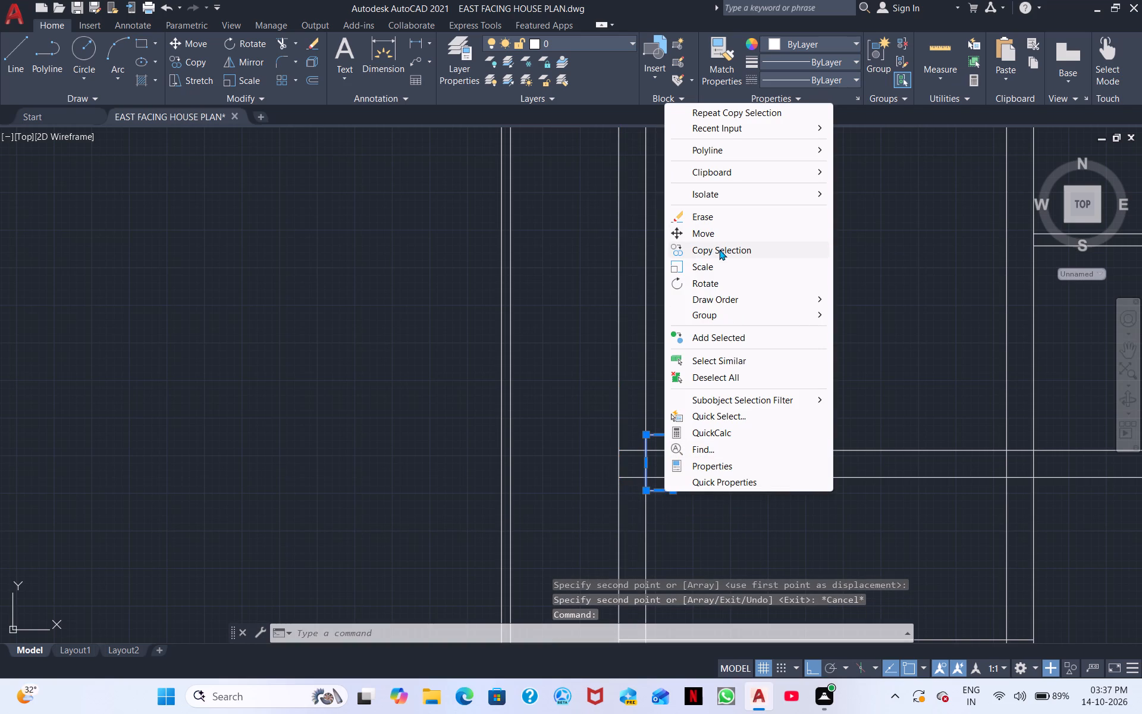
scroll(718, 249, down, 3)
click(912, 249)
scroll(907, 251, down, 1)
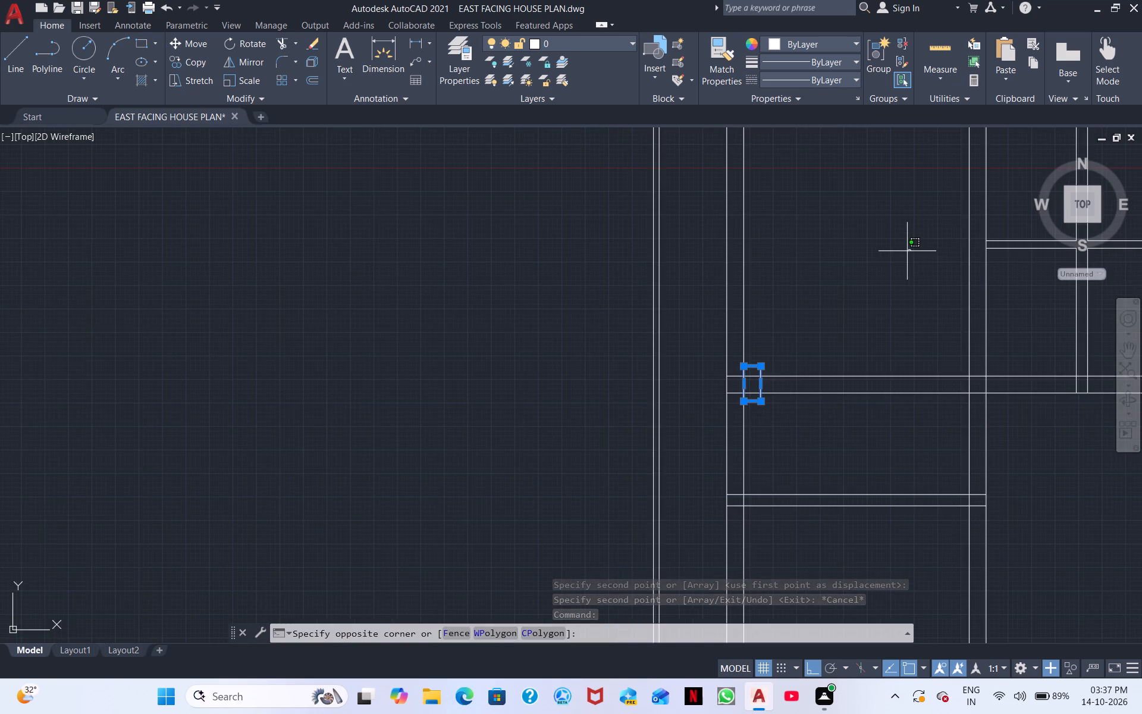
scroll(858, 320, down, 2)
scroll(839, 347, up, 3)
scroll(814, 304, up, 3)
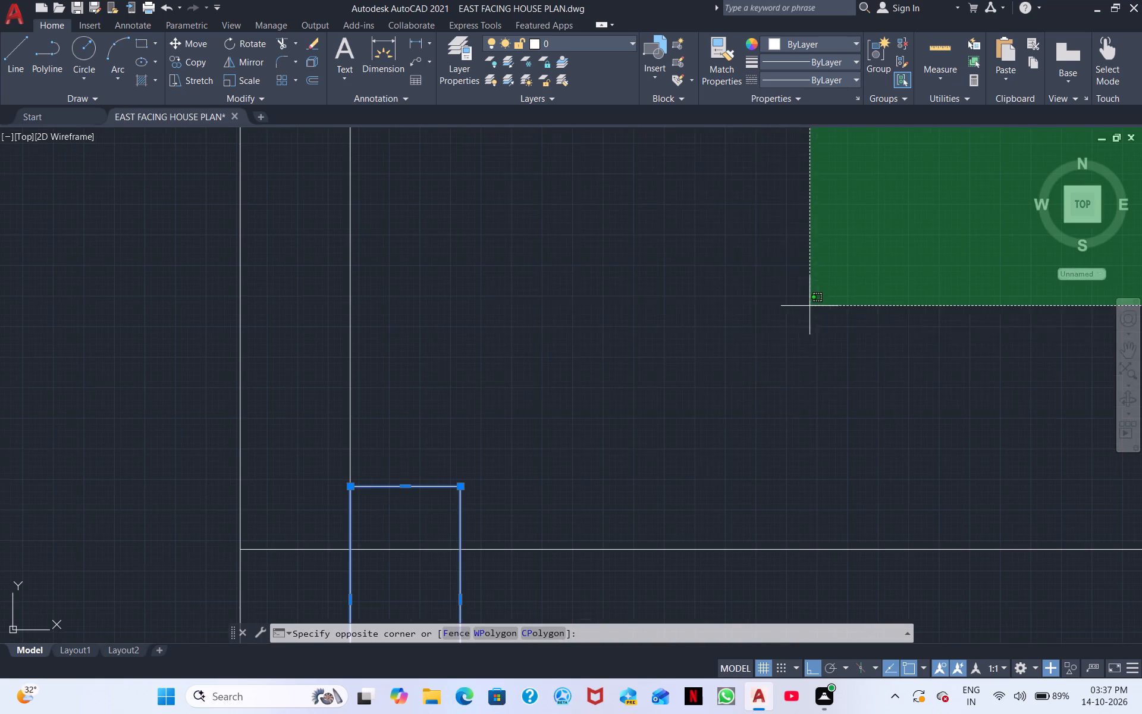
click(667, 313)
middle_drag(519, 431, 661, 227)
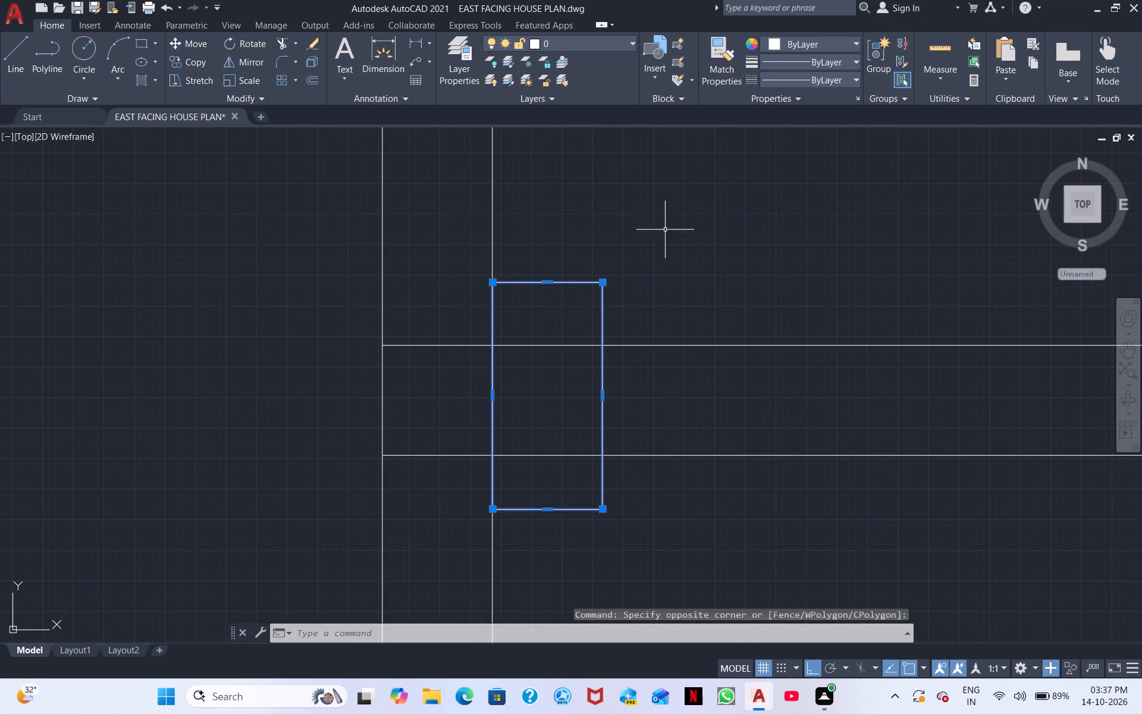
right_click(556, 407)
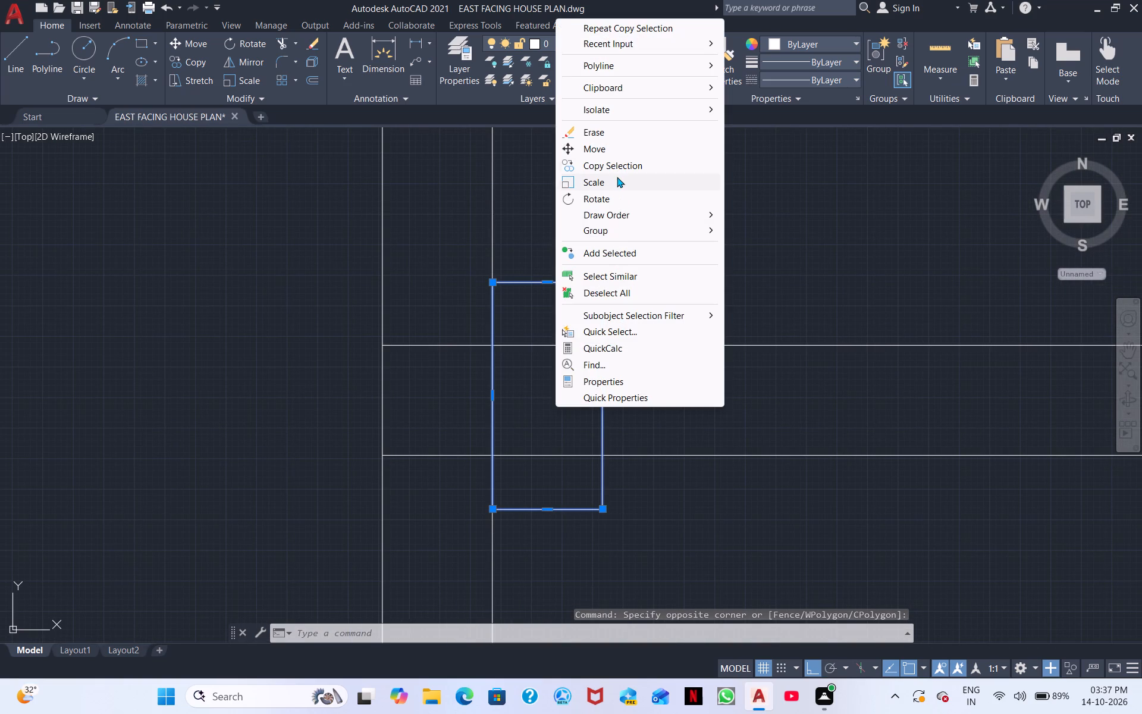
click(611, 149)
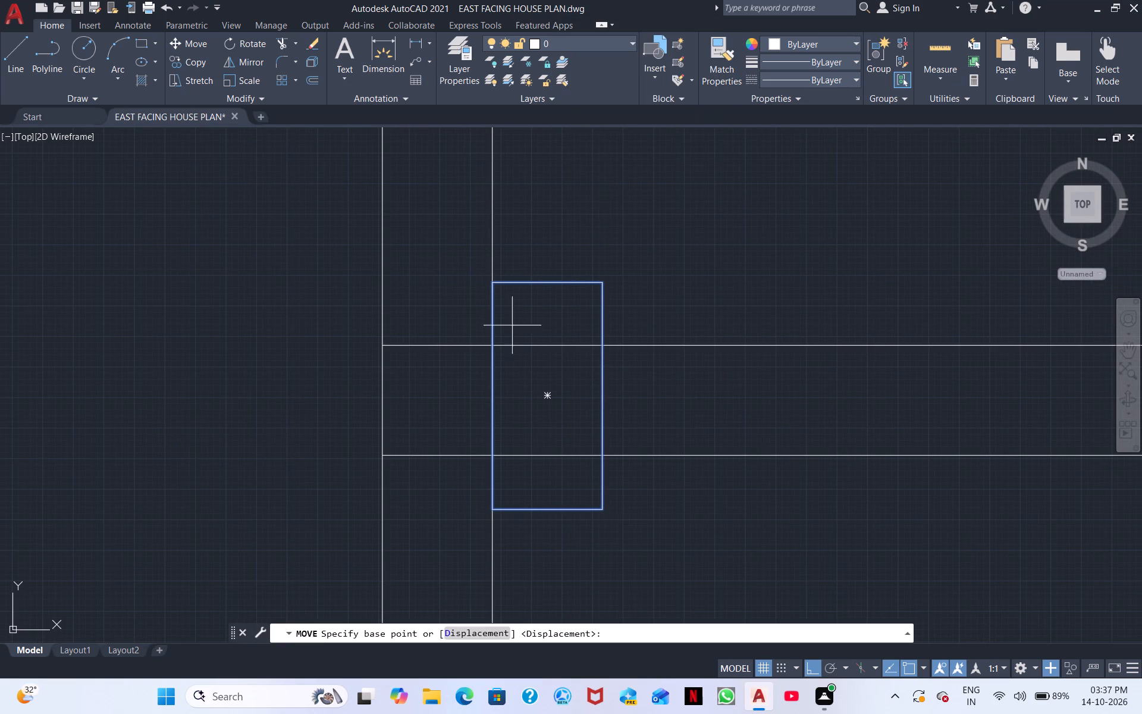
click(491, 392)
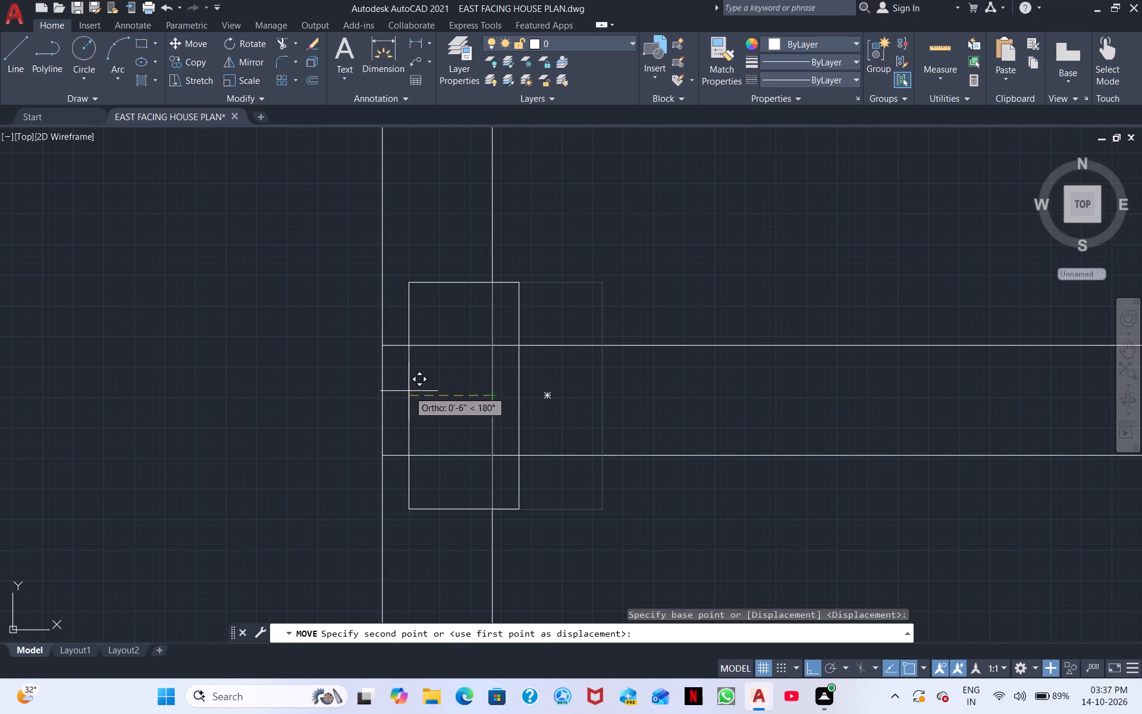
scroll(384, 392, up, 3)
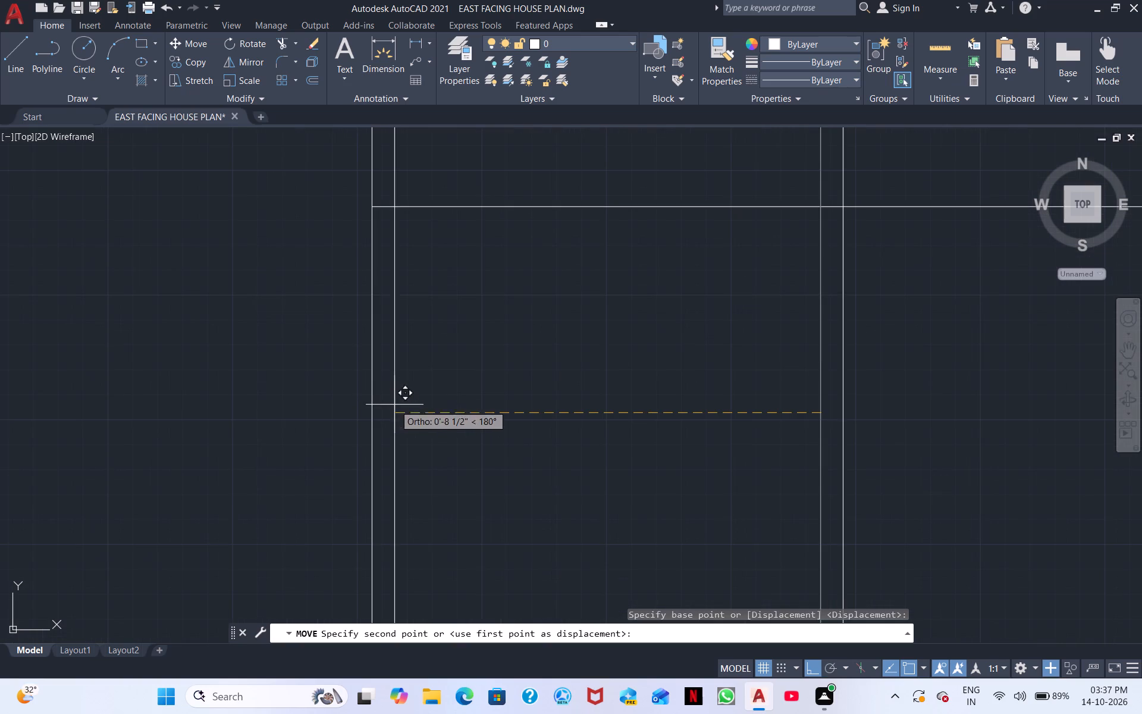
click(374, 416)
scroll(378, 417, down, 1)
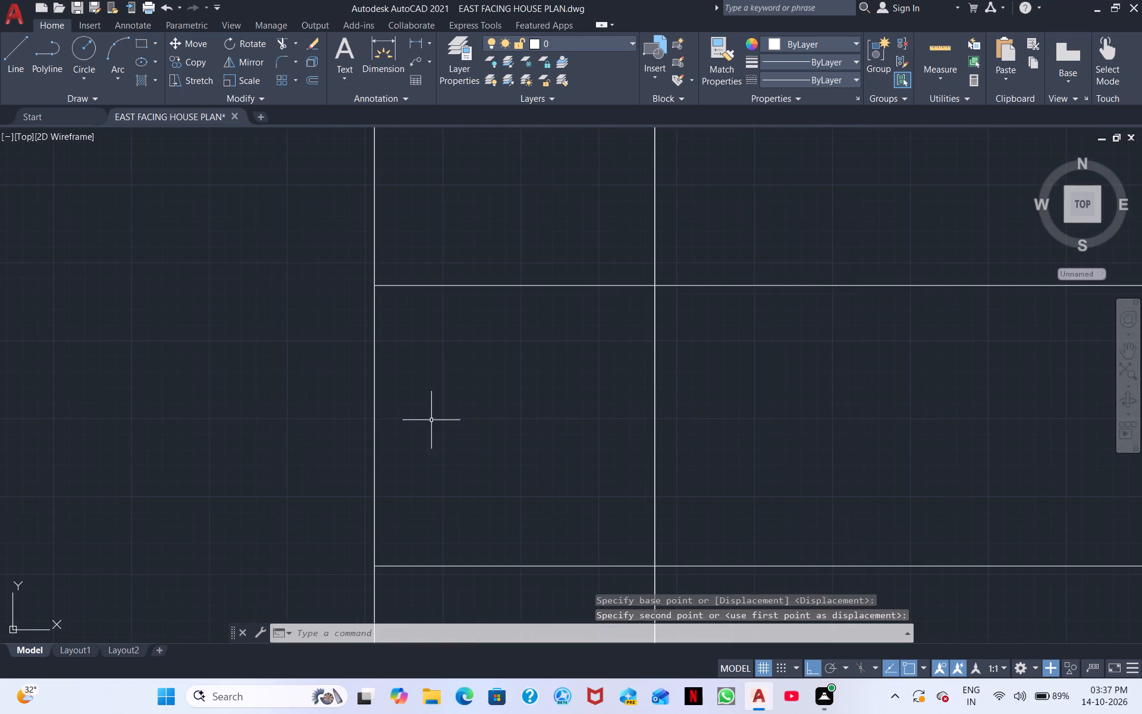
Trim the cross wall's two lines where they run through the new west wall column.
scroll(619, 374, down, 2)
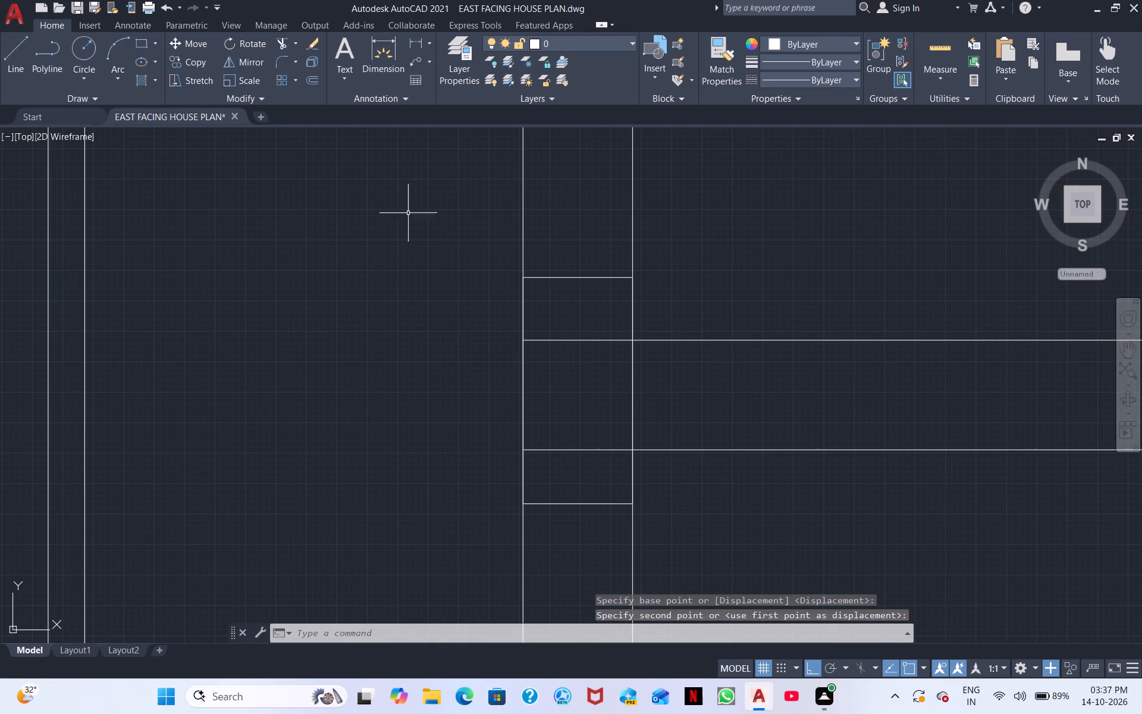
click(287, 49)
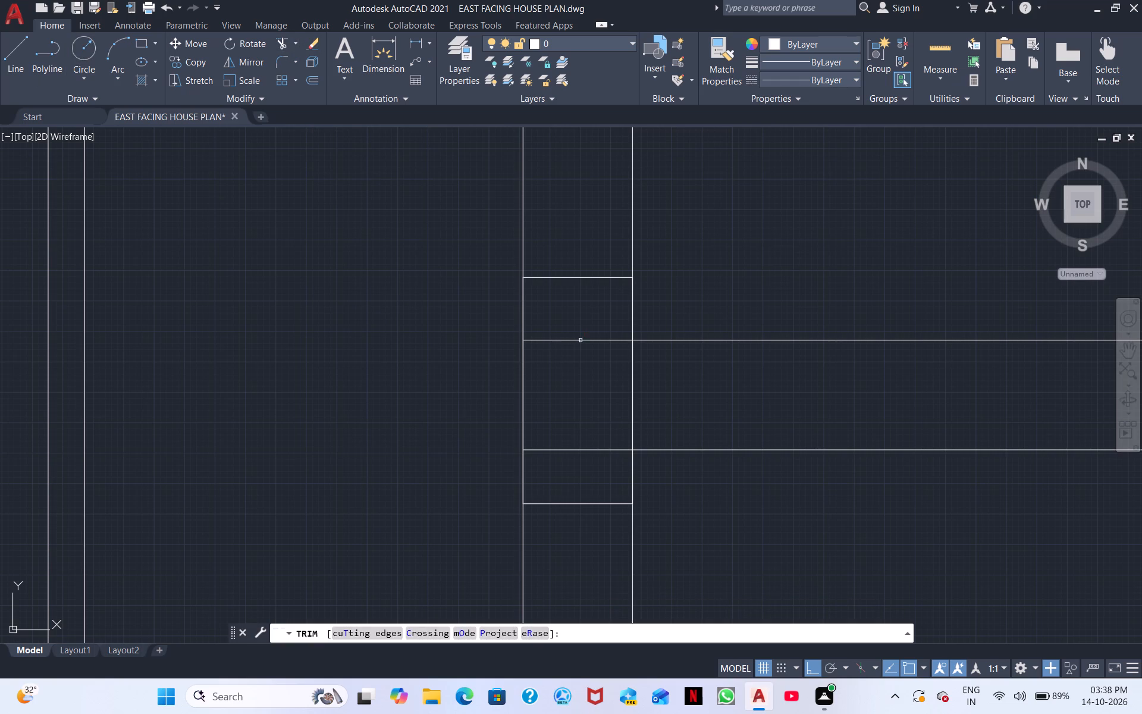
click(580, 339)
click(569, 449)
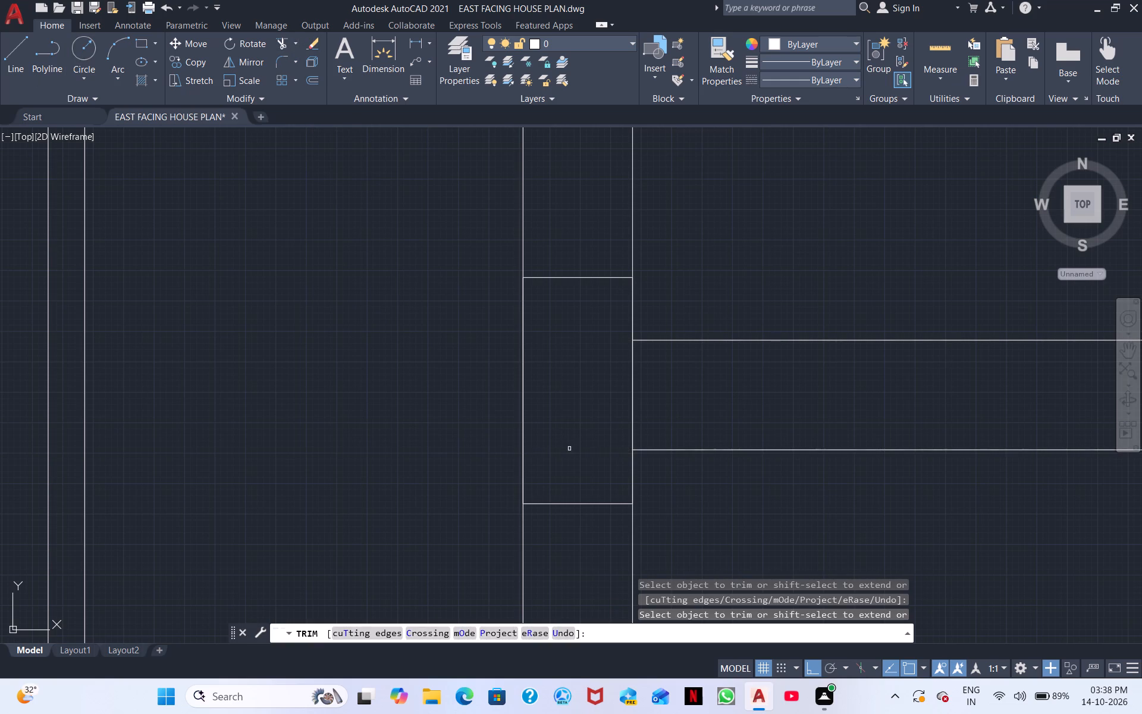
scroll(570, 447, down, 2)
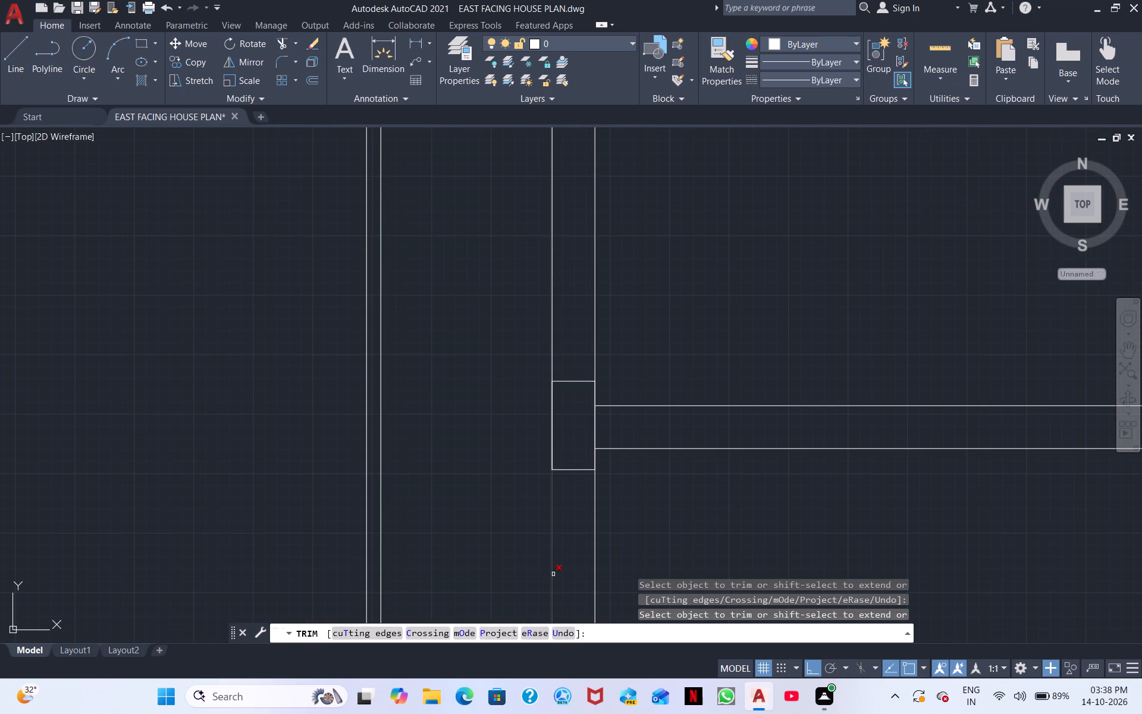
key(Escape)
Draw a rectangular column across the west wall's thickness at its junction with the southern cross wall, extending beyond both cross wall lines.
middle_drag(578, 493, 622, 328)
middle_drag(677, 427, 676, 264)
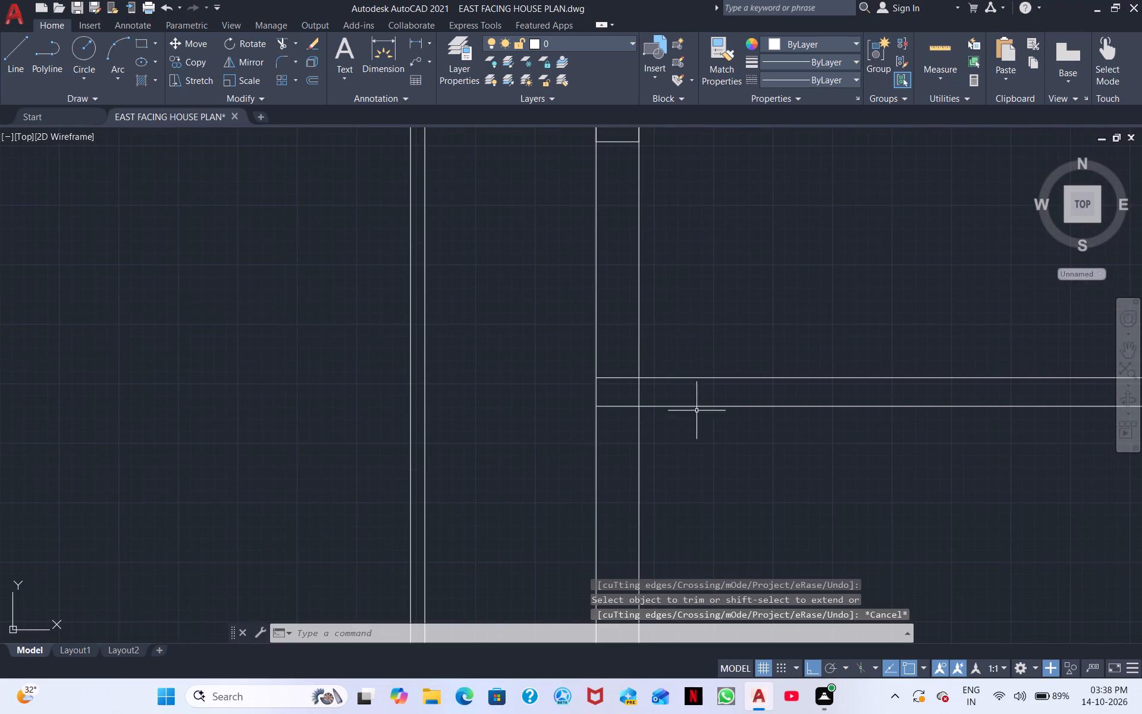
scroll(623, 440, down, 2)
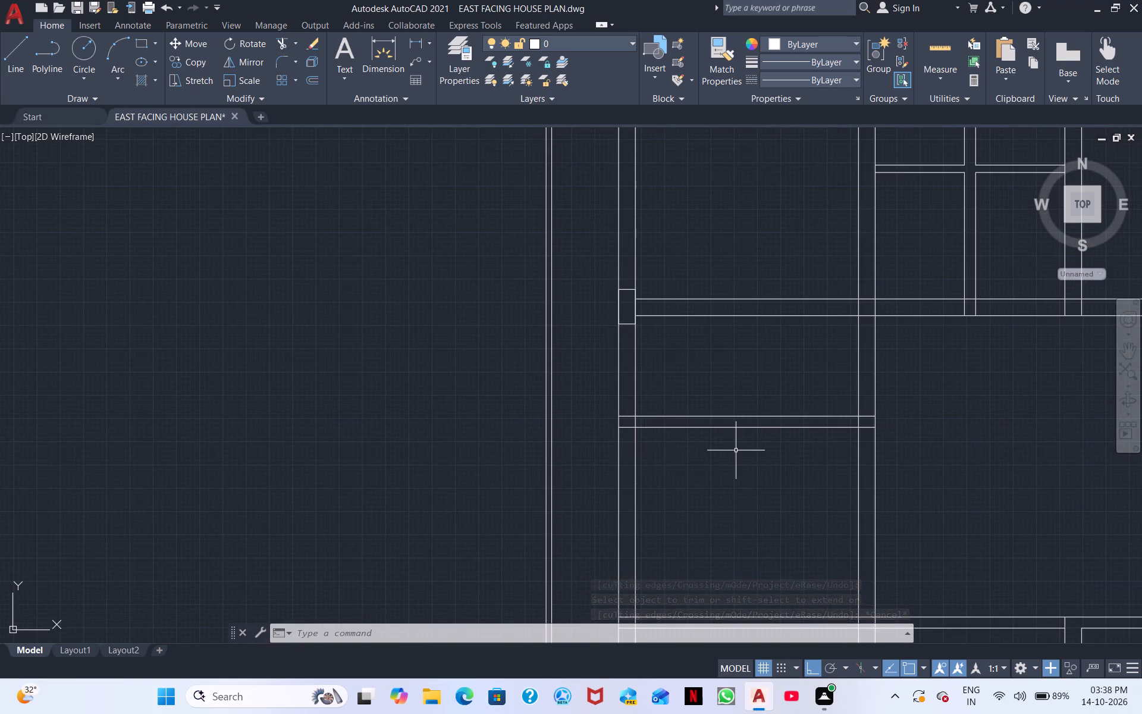
scroll(738, 456, down, 1)
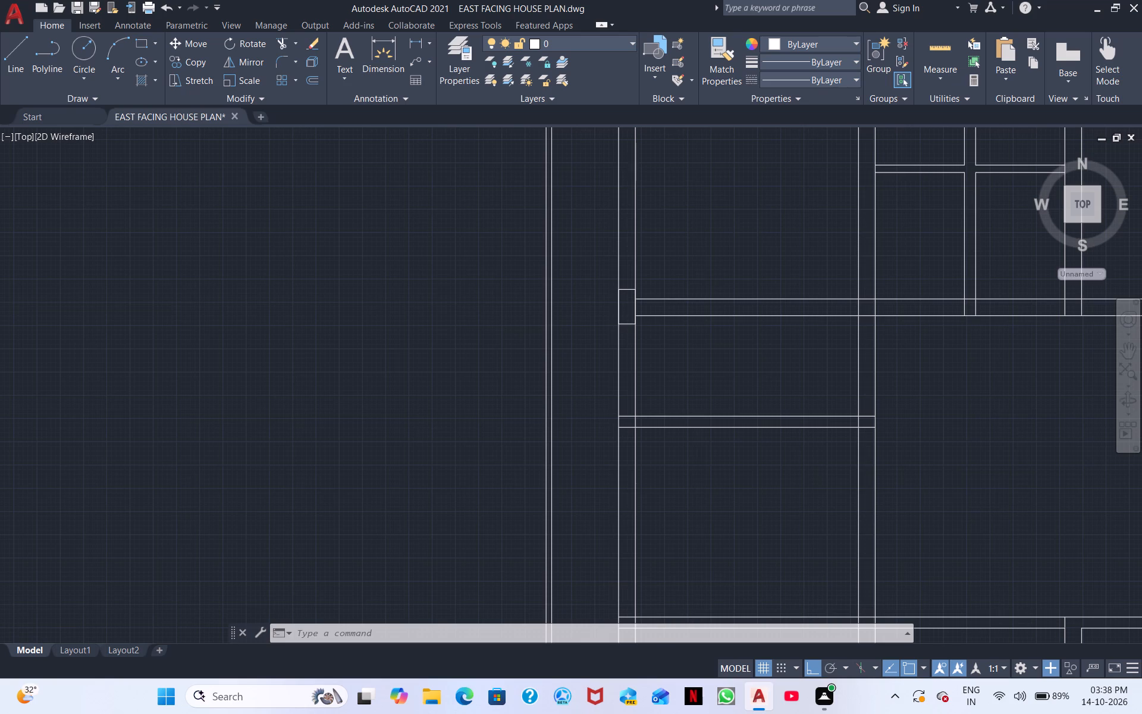
middle_drag(736, 544, 715, 324)
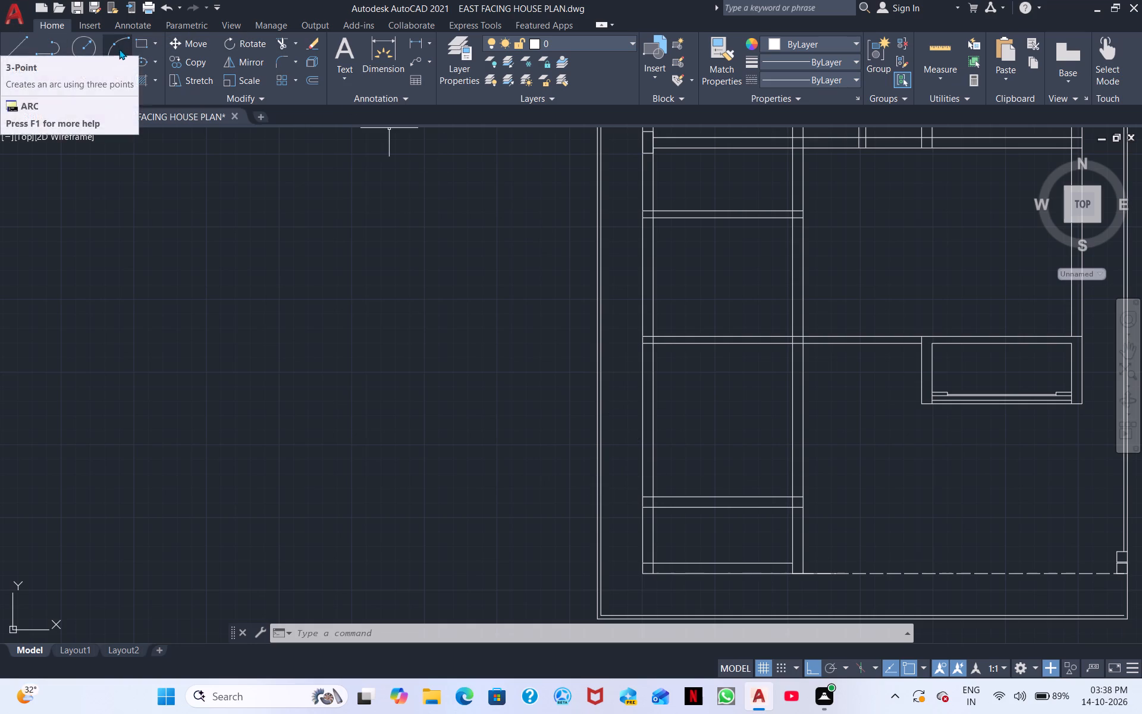
click(145, 46)
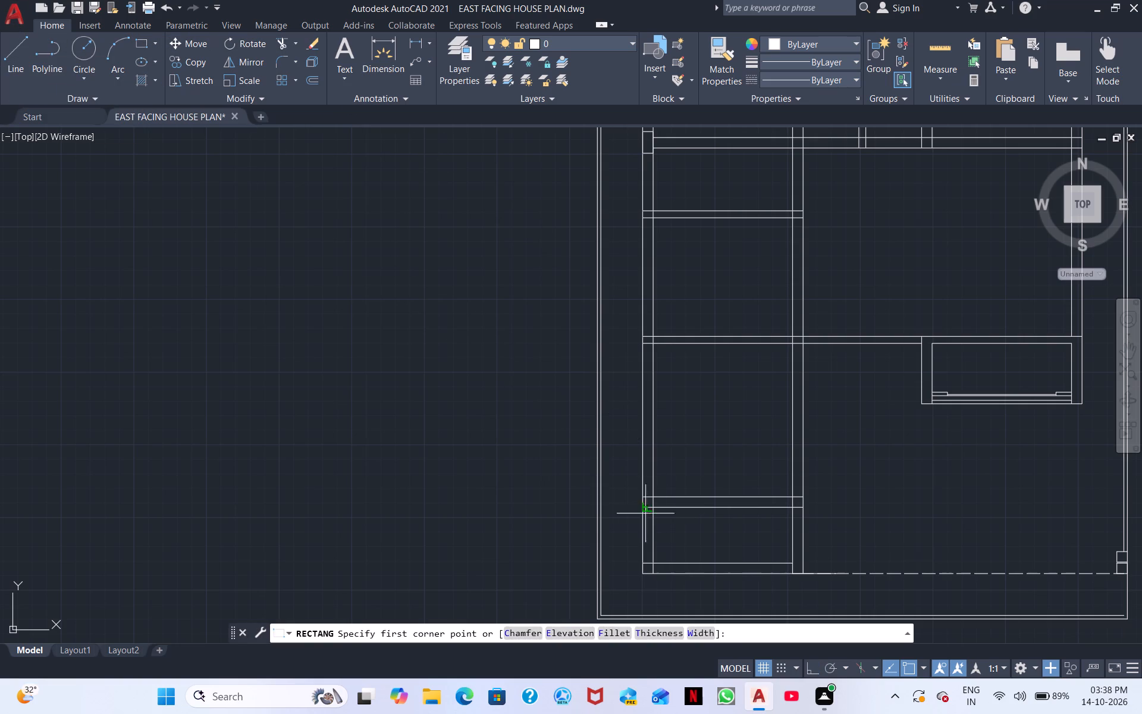
scroll(638, 508, up, 3)
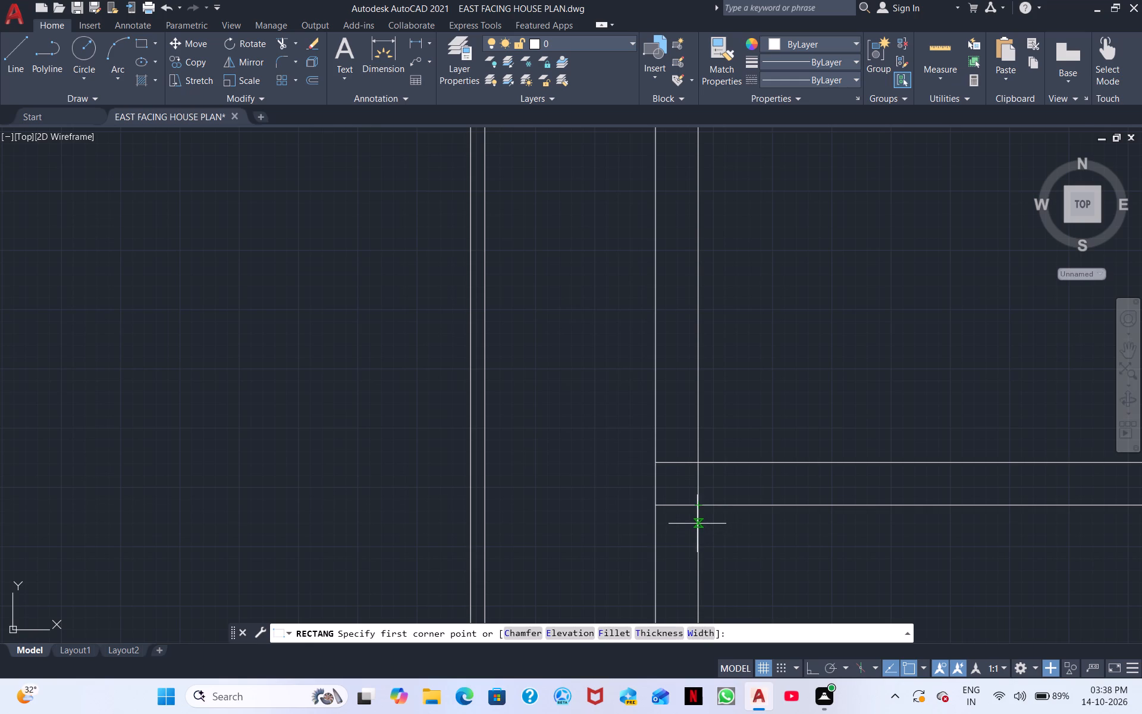
click(697, 523)
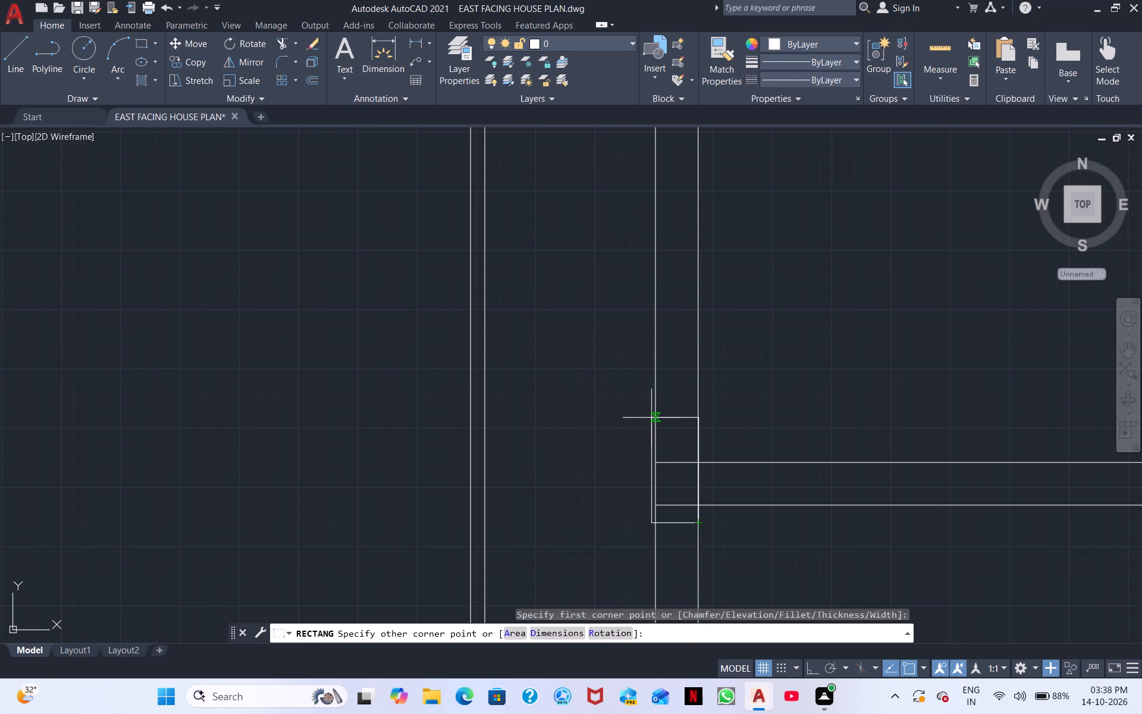
double_click(657, 416)
scroll(665, 426, down, 1)
scroll(665, 426, up, 2)
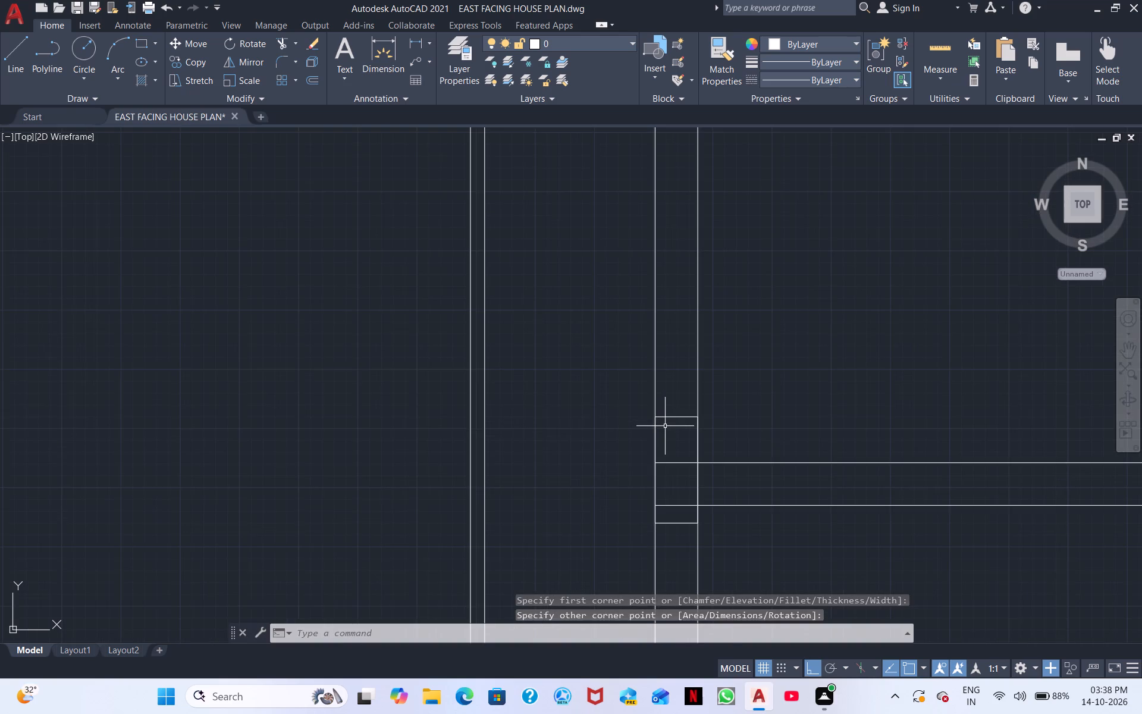
scroll(665, 426, up, 3)
scroll(666, 426, down, 3)
key(Escape)
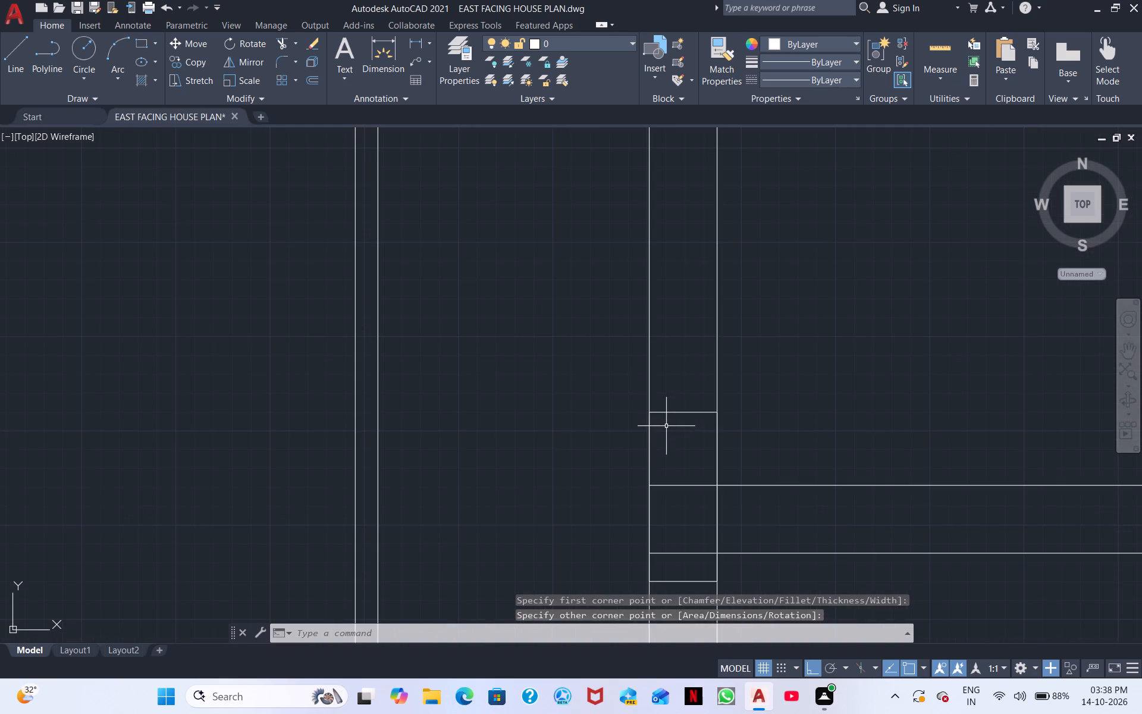
Draw a second rectangular column within the west wall's thickness, just south of the thin partition that continues east.
middle_drag(666, 426, 566, 443)
scroll(582, 431, down, 2)
scroll(694, 406, down, 2)
scroll(683, 397, up, 1)
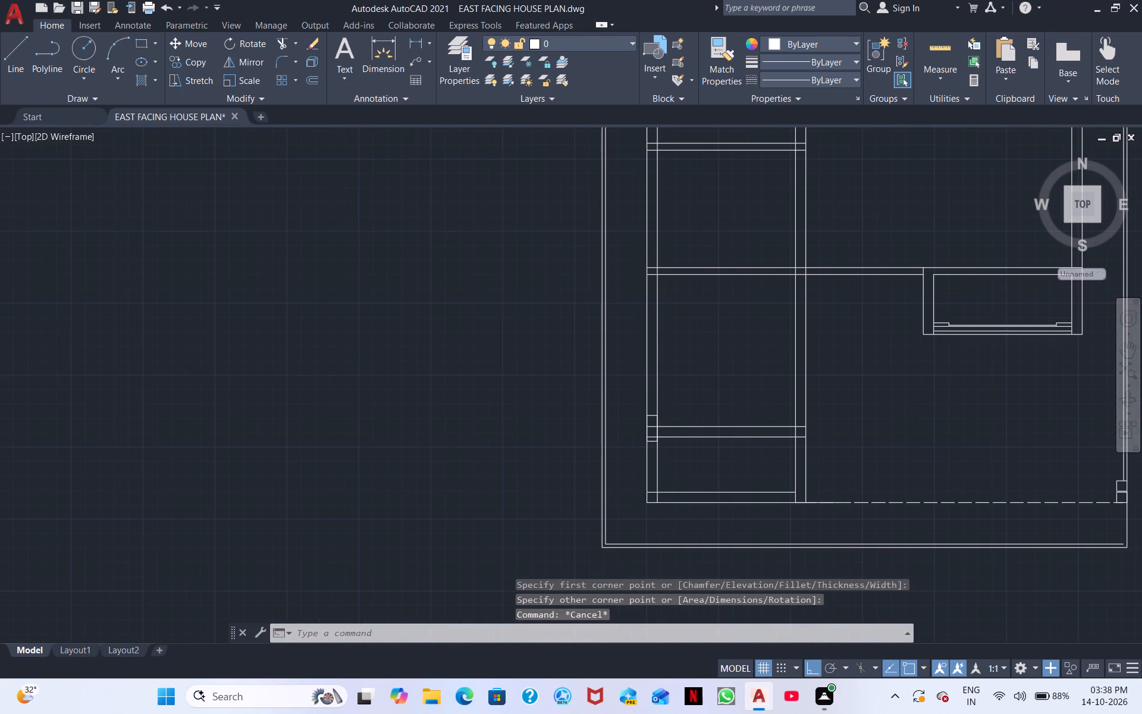
middle_drag(683, 397, 666, 455)
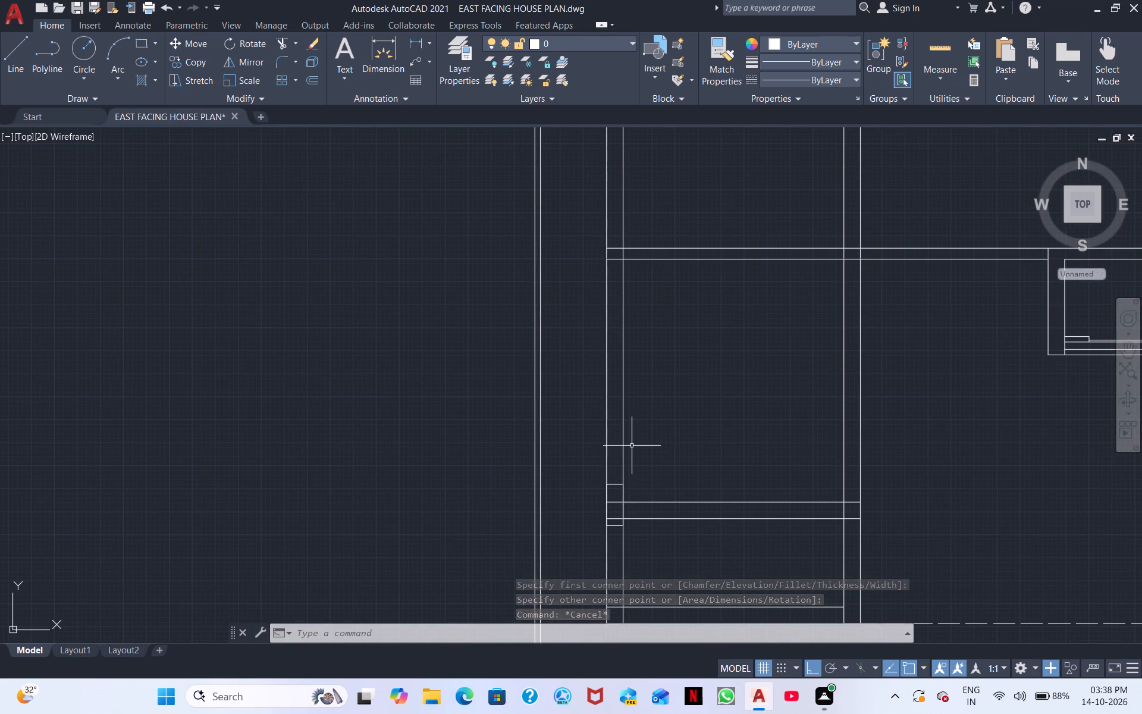
scroll(632, 446, down, 1)
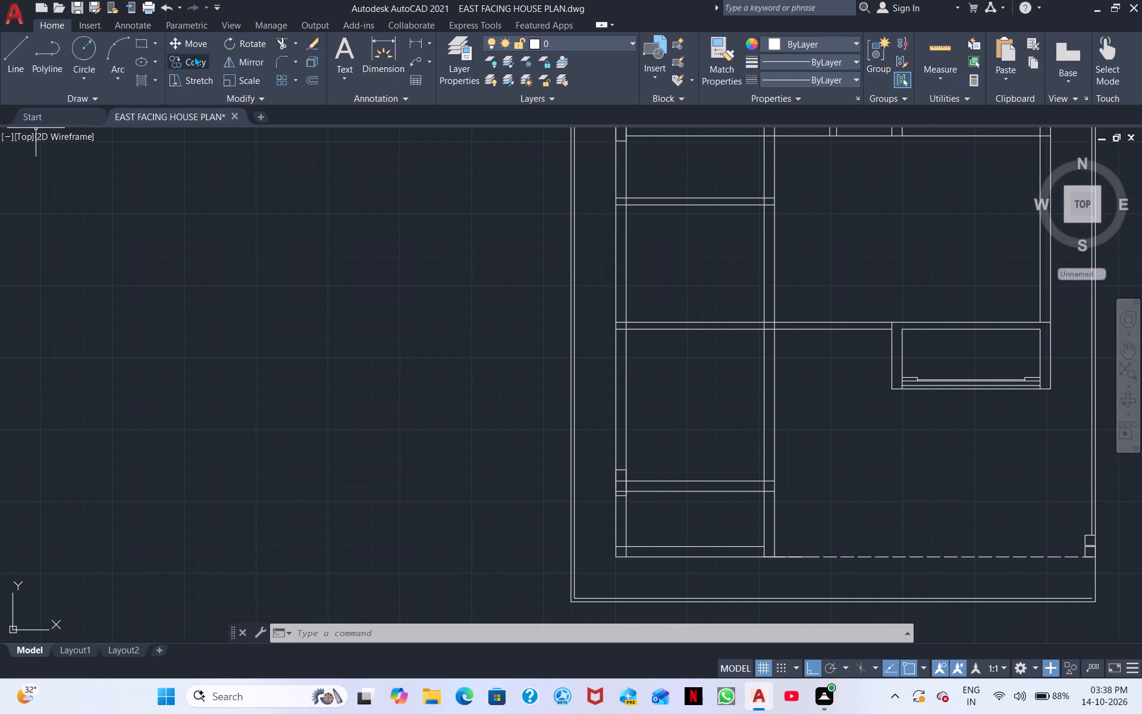
click(147, 42)
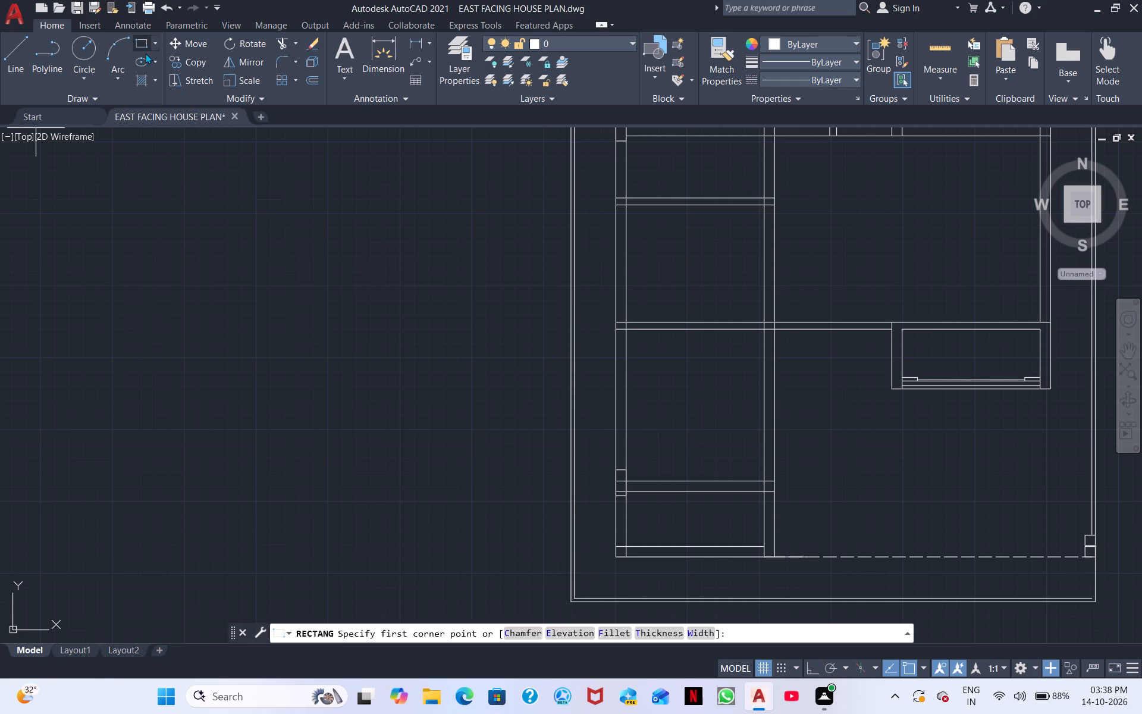
scroll(618, 409, up, 2)
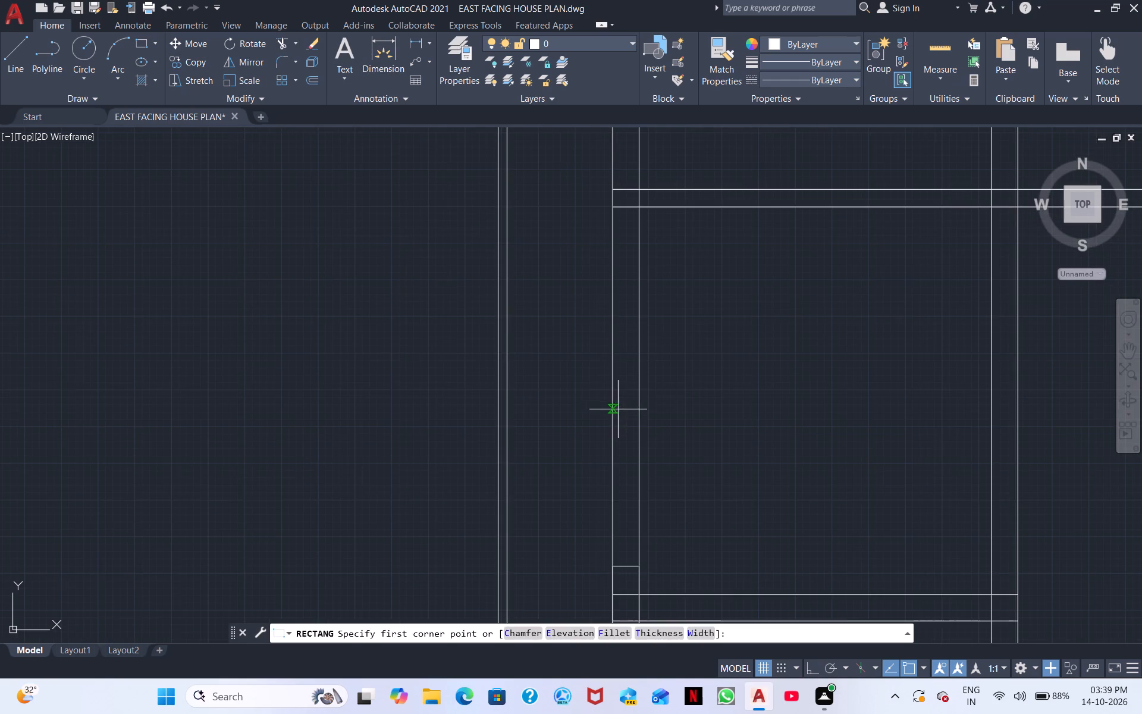
click(637, 313)
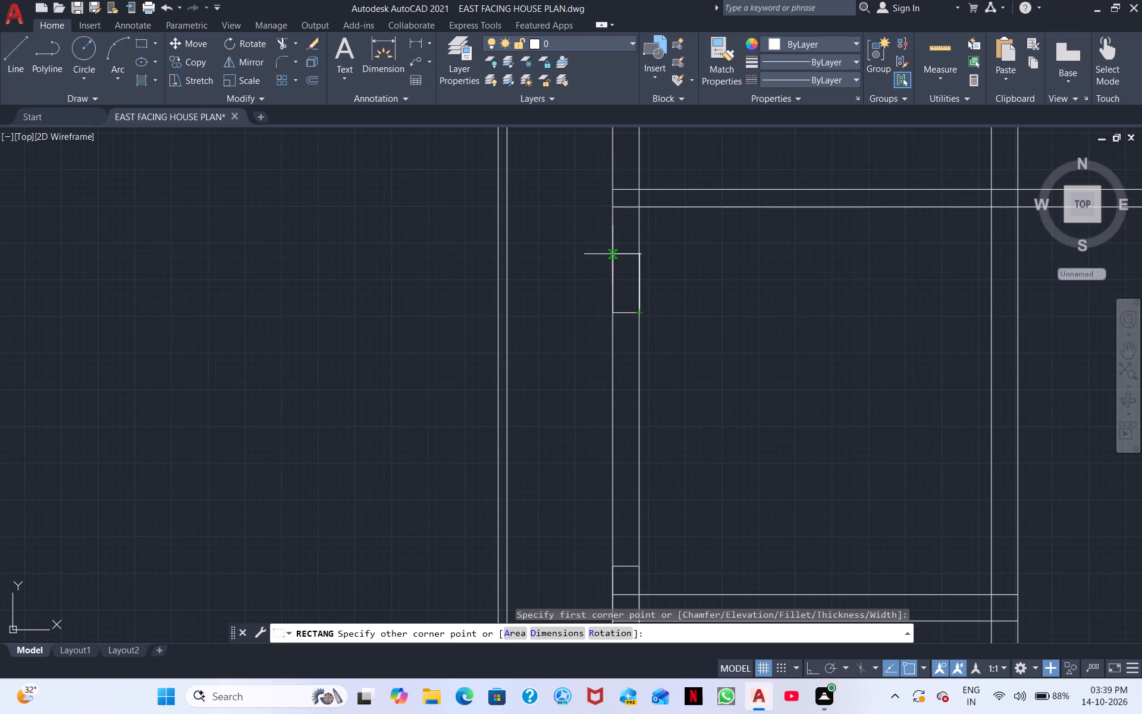
click(613, 254)
Copy this new west wall column straight east onto the parallel north-south wall, meeting that wall's east line.
drag(622, 329, 618, 310)
click(615, 292)
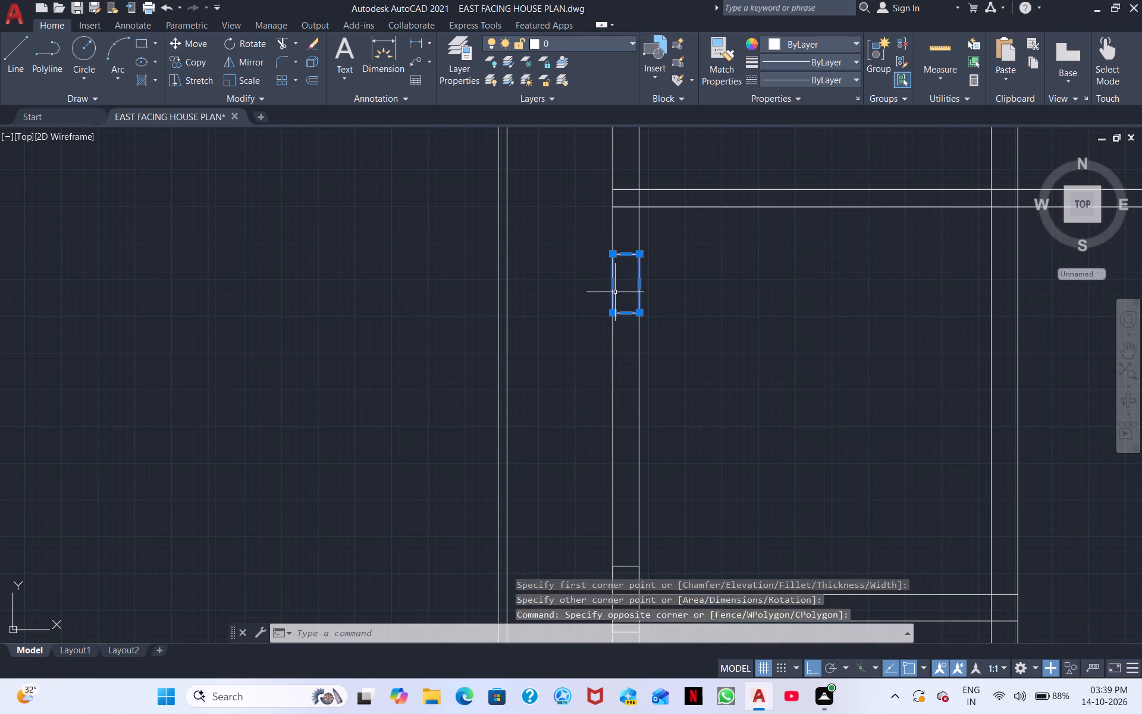
right_click(615, 292)
click(686, 436)
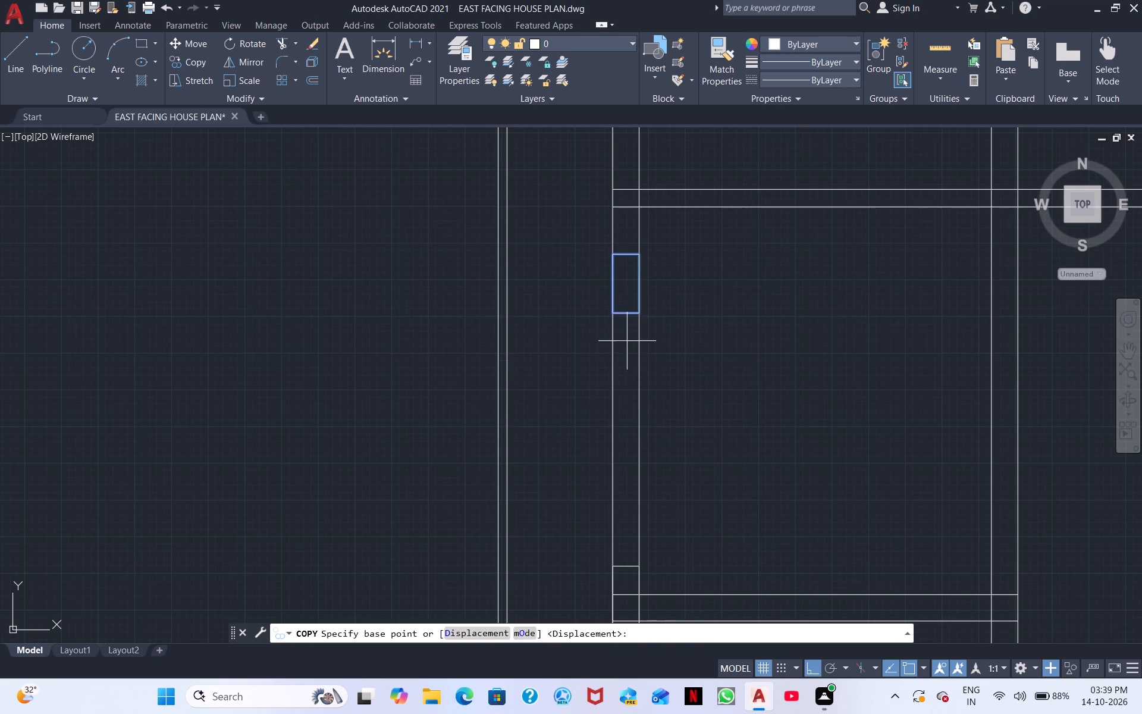
click(641, 312)
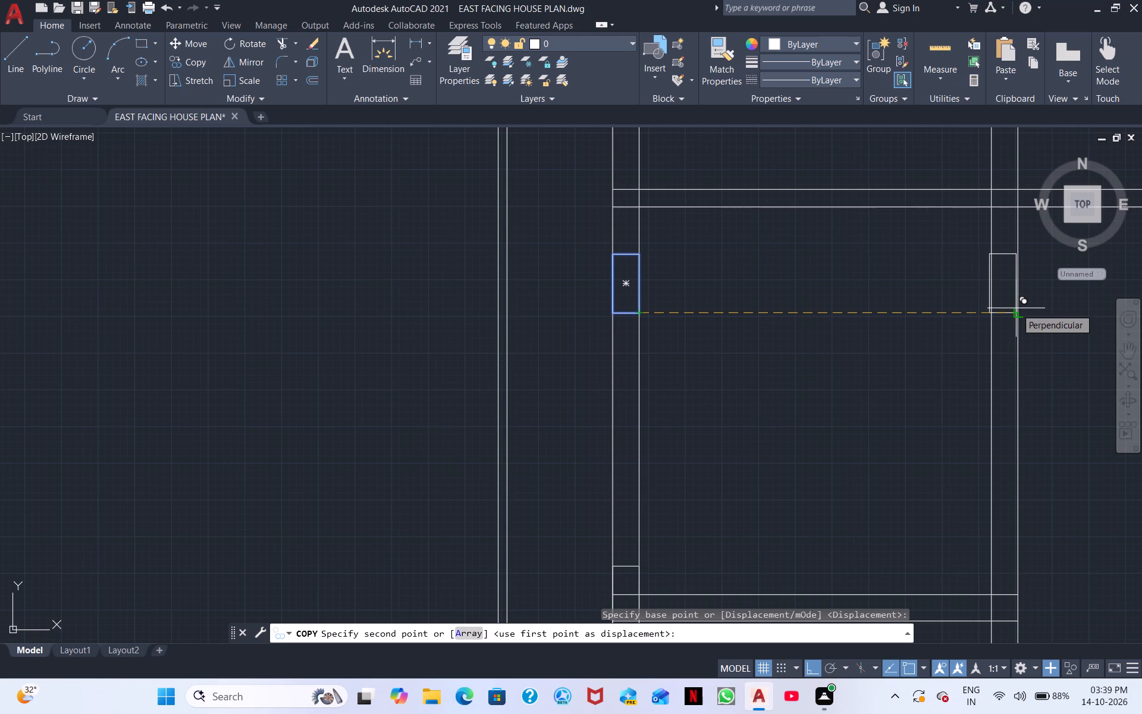
scroll(1016, 308, up, 2)
scroll(1016, 320, down, 2)
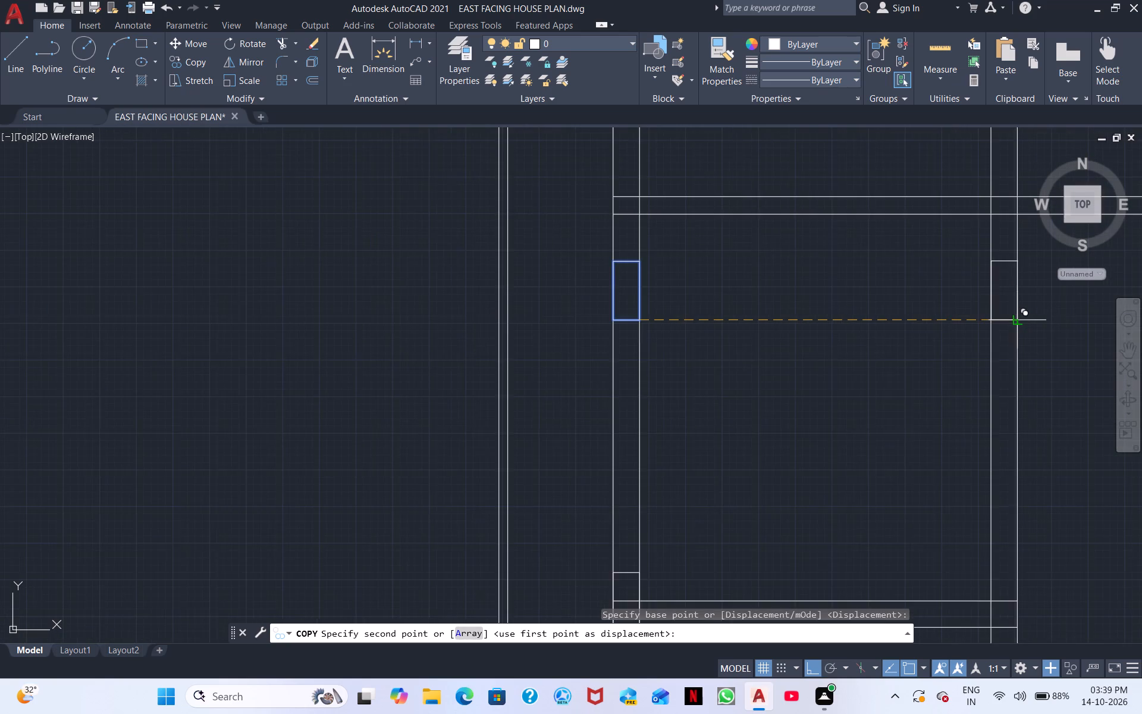
scroll(1016, 320, down, 2)
scroll(1015, 320, up, 2)
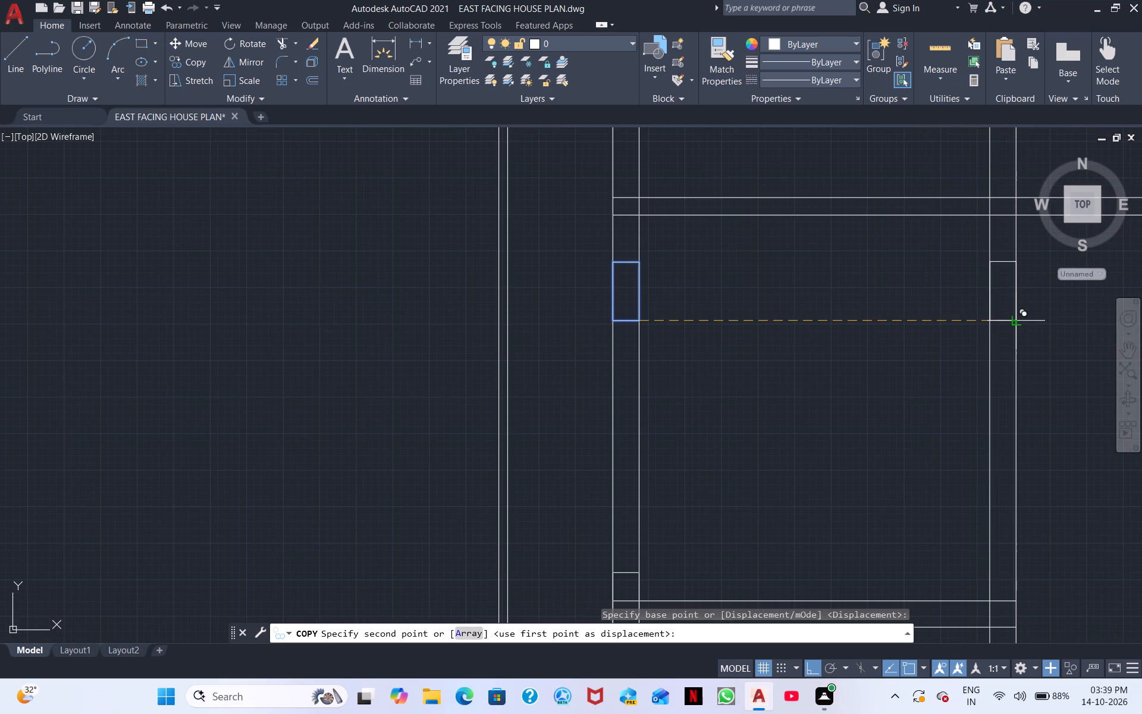
click(1015, 320)
right_click(848, 386)
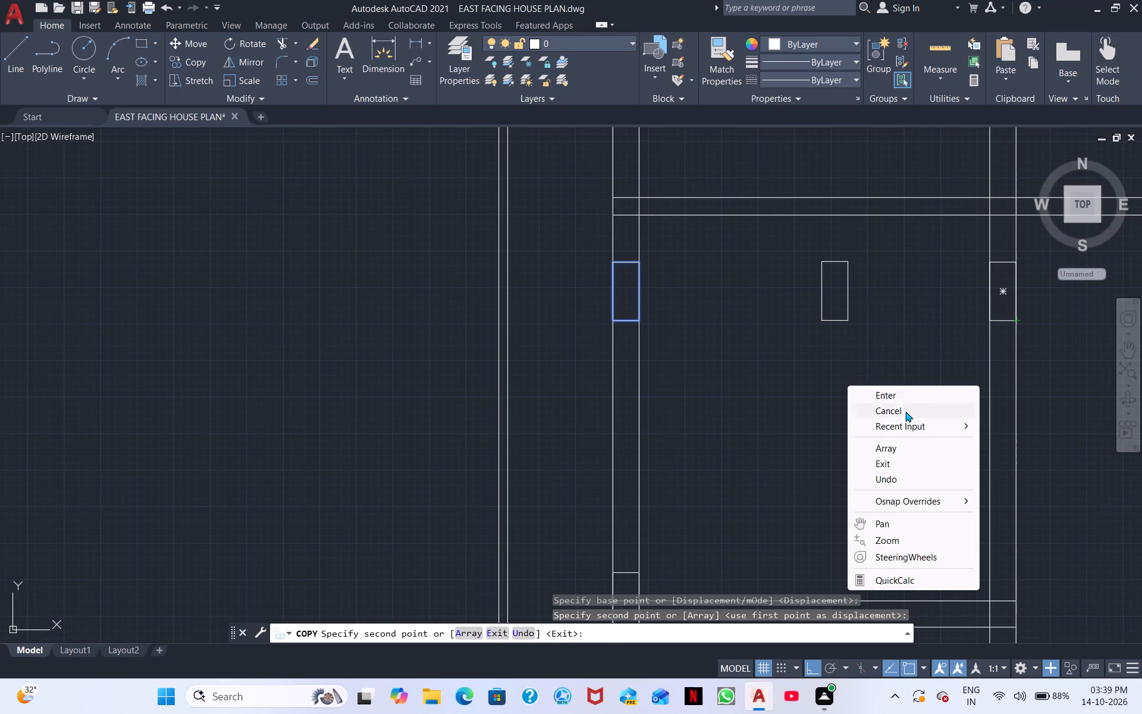
click(910, 406)
Shorten the column at the west wall and southern cross wall junction by stretching its north edge about 3" south.
scroll(910, 406, down, 3)
middle_drag(914, 407, 874, 375)
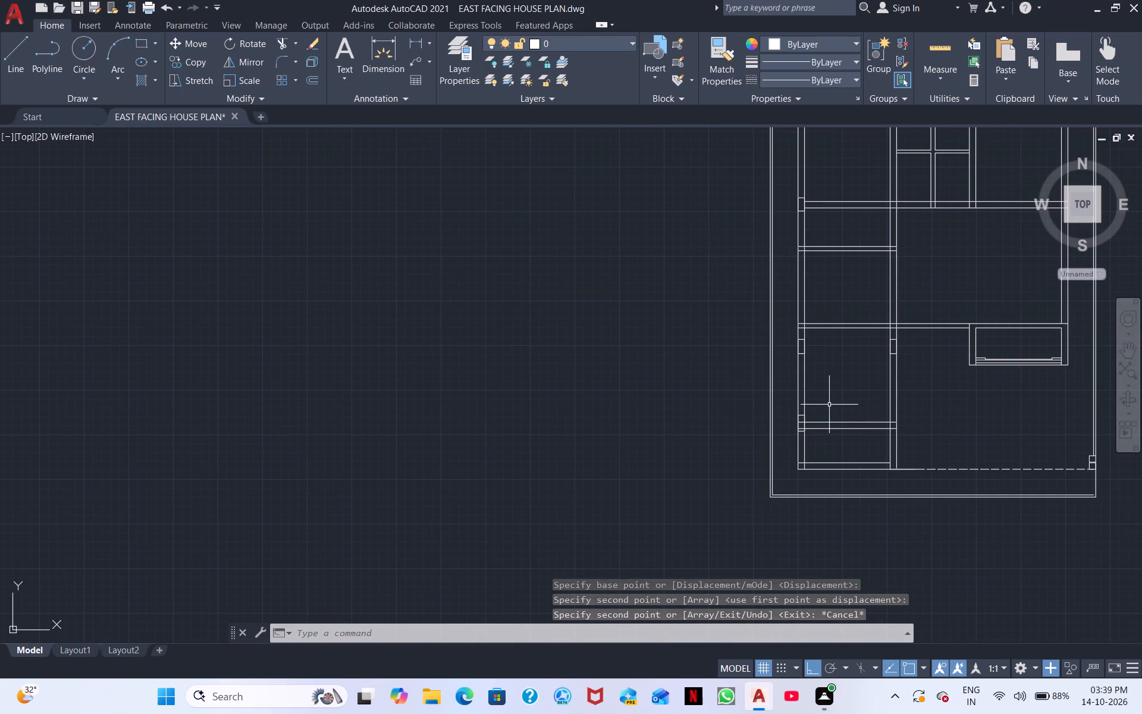
scroll(829, 405, up, 4)
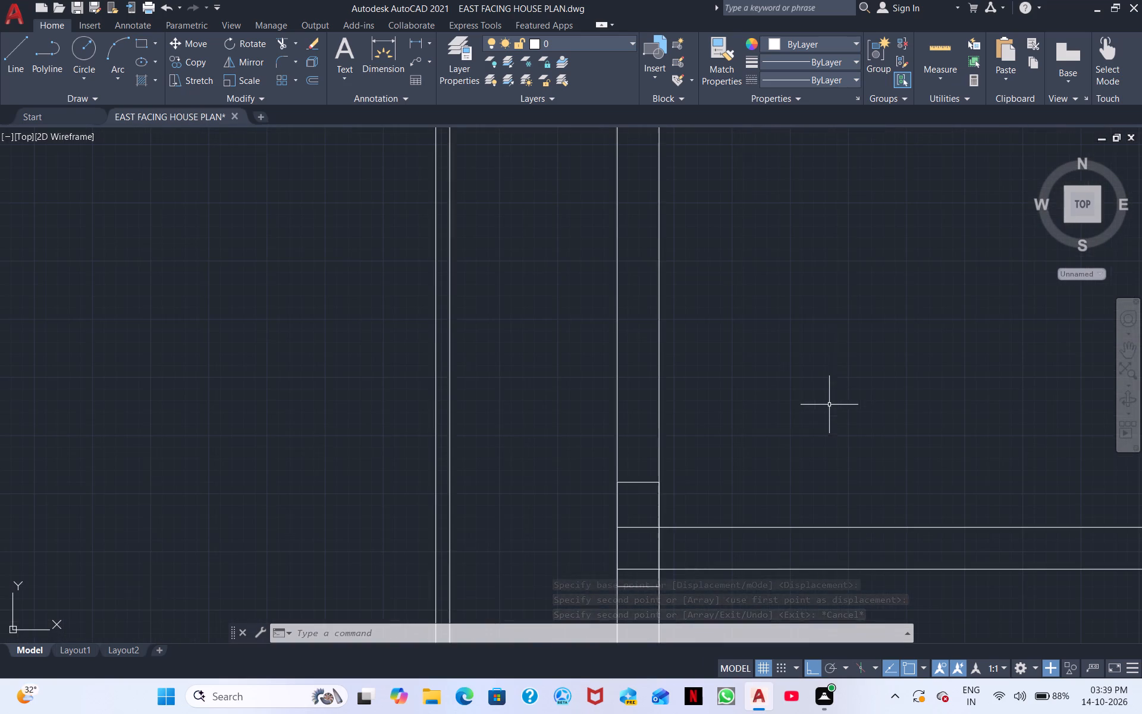
click(635, 483)
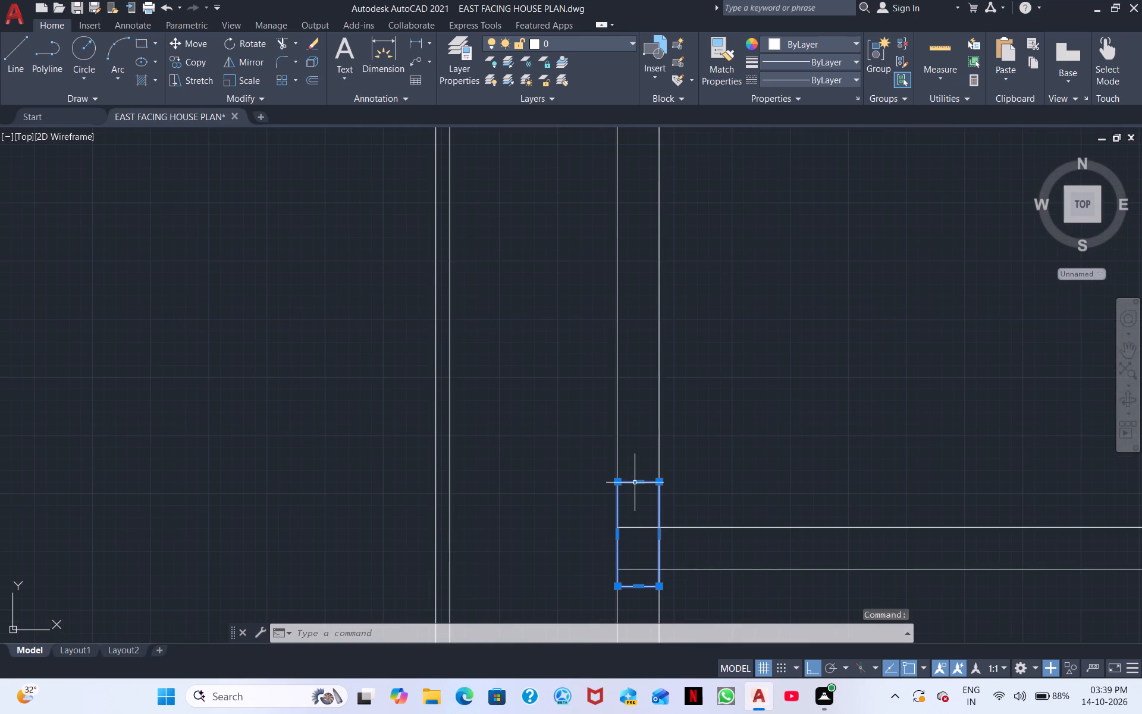
drag(639, 481, 636, 491)
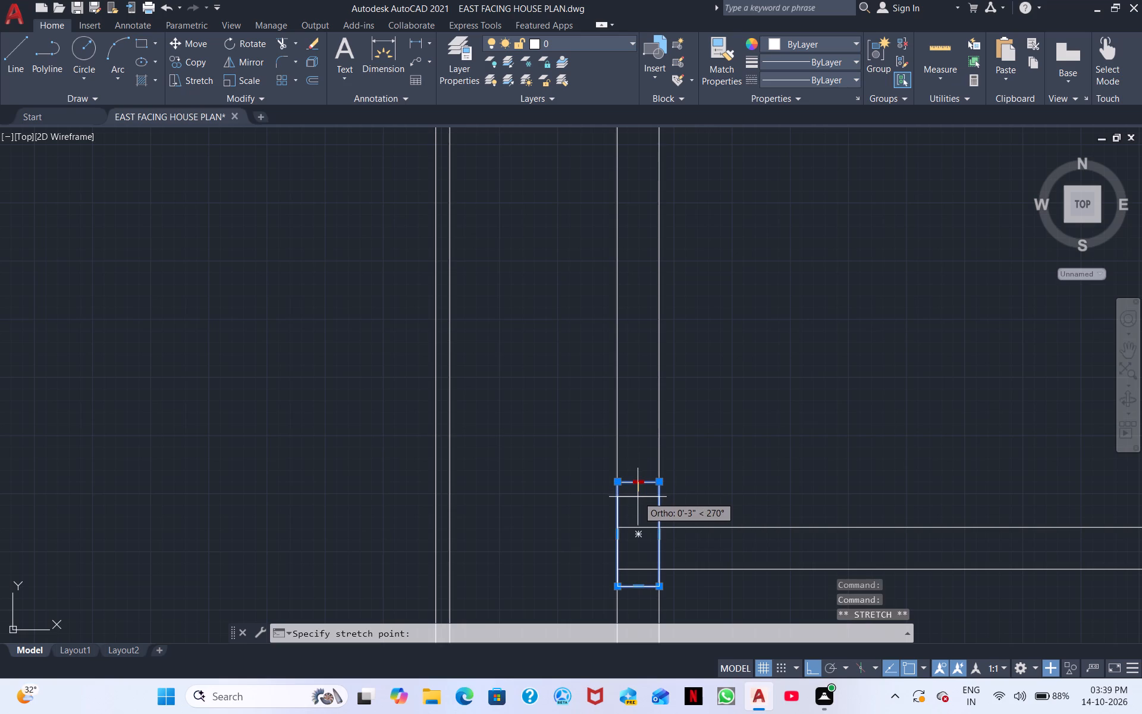
click(638, 497)
middle_drag(648, 522, 650, 439)
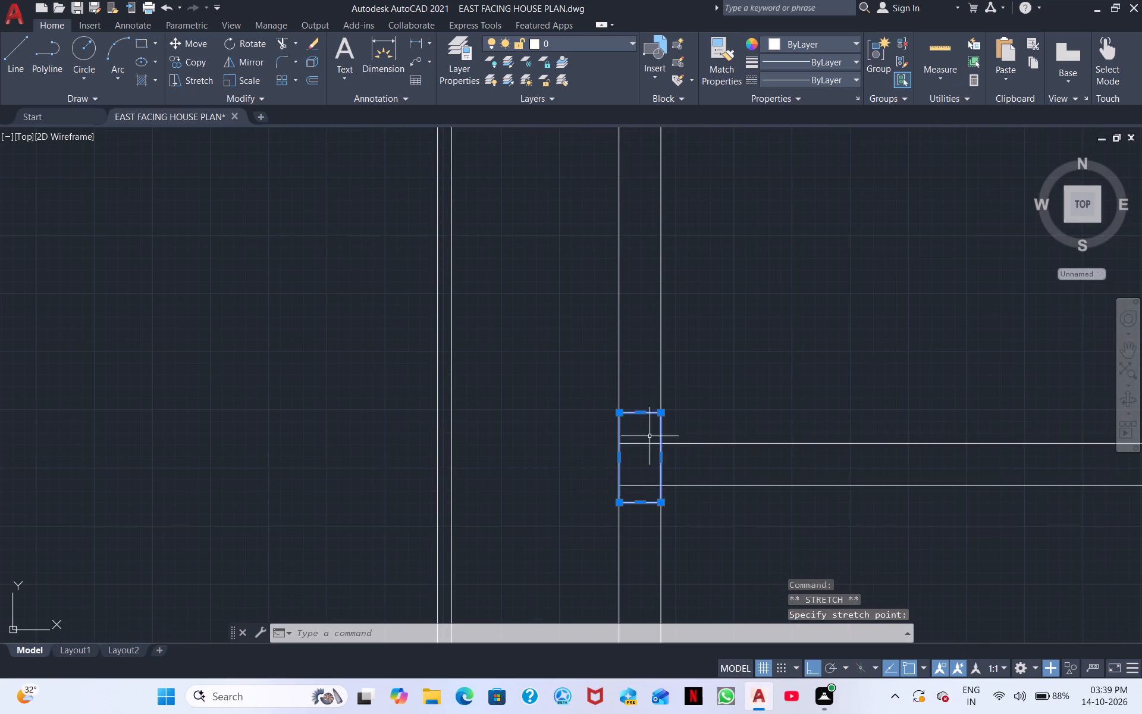
Copy the shortened column east along the southern cross wall to its junction with the parallel north-south wall.
right_click(644, 504)
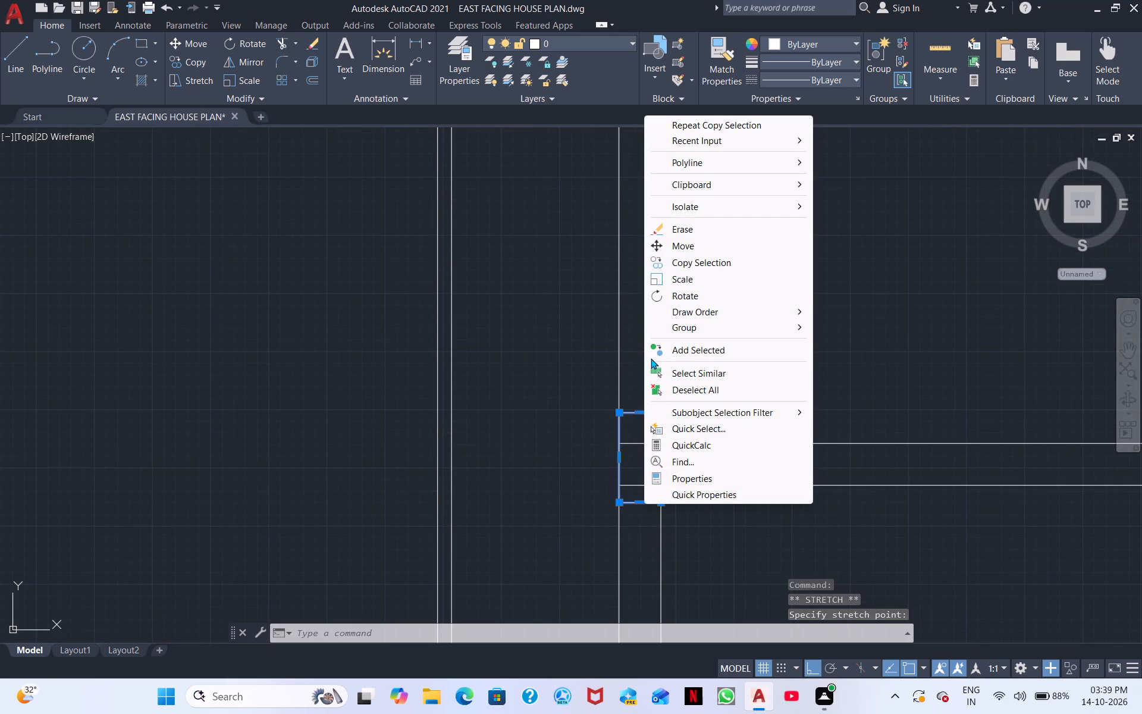
click(696, 262)
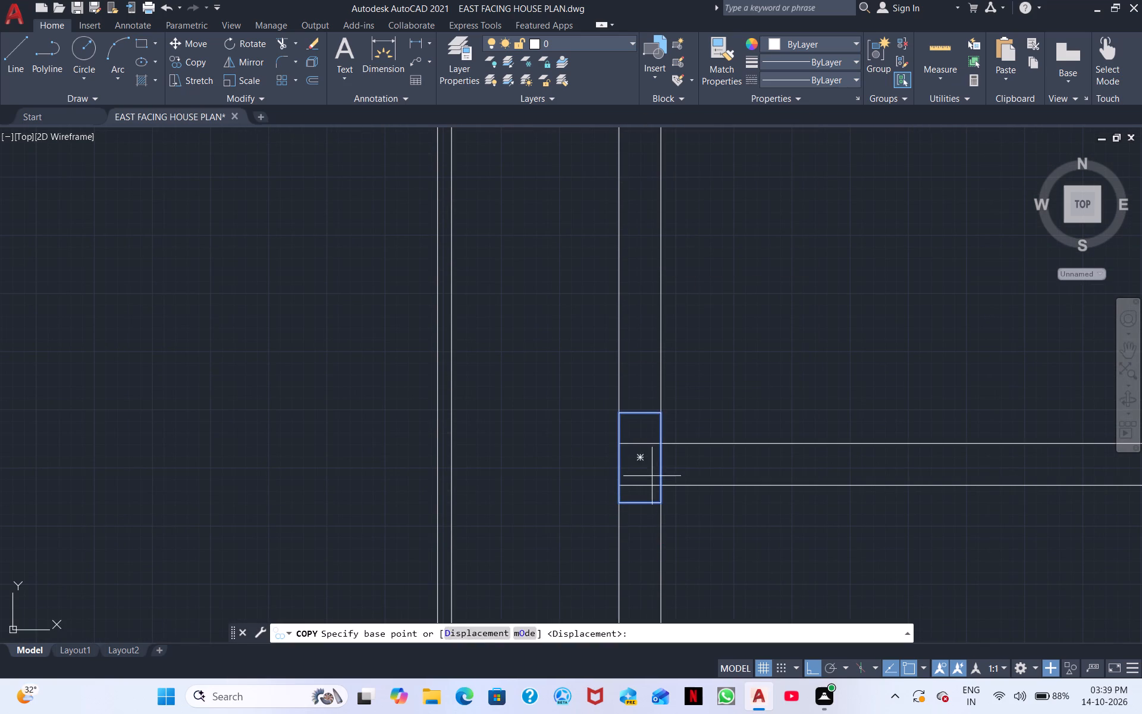
click(658, 488)
middle_drag(910, 479, 371, 478)
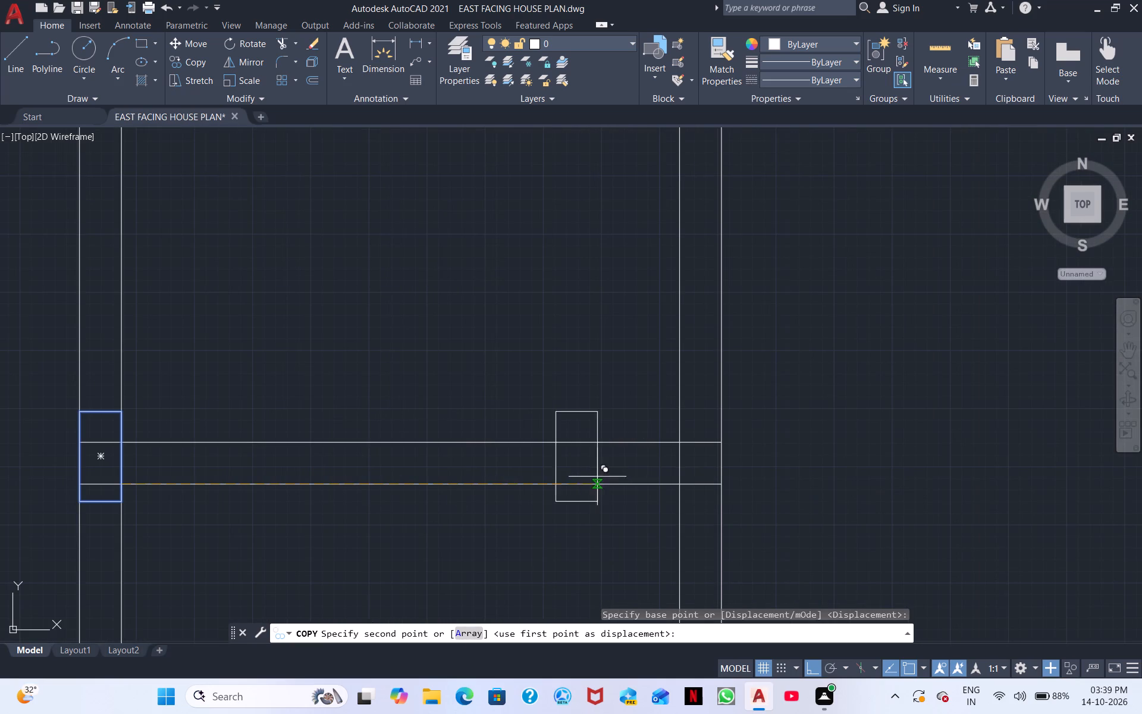
click(723, 486)
scroll(741, 484, down, 1)
middle_drag(815, 467, 816, 444)
right_click(821, 441)
click(867, 462)
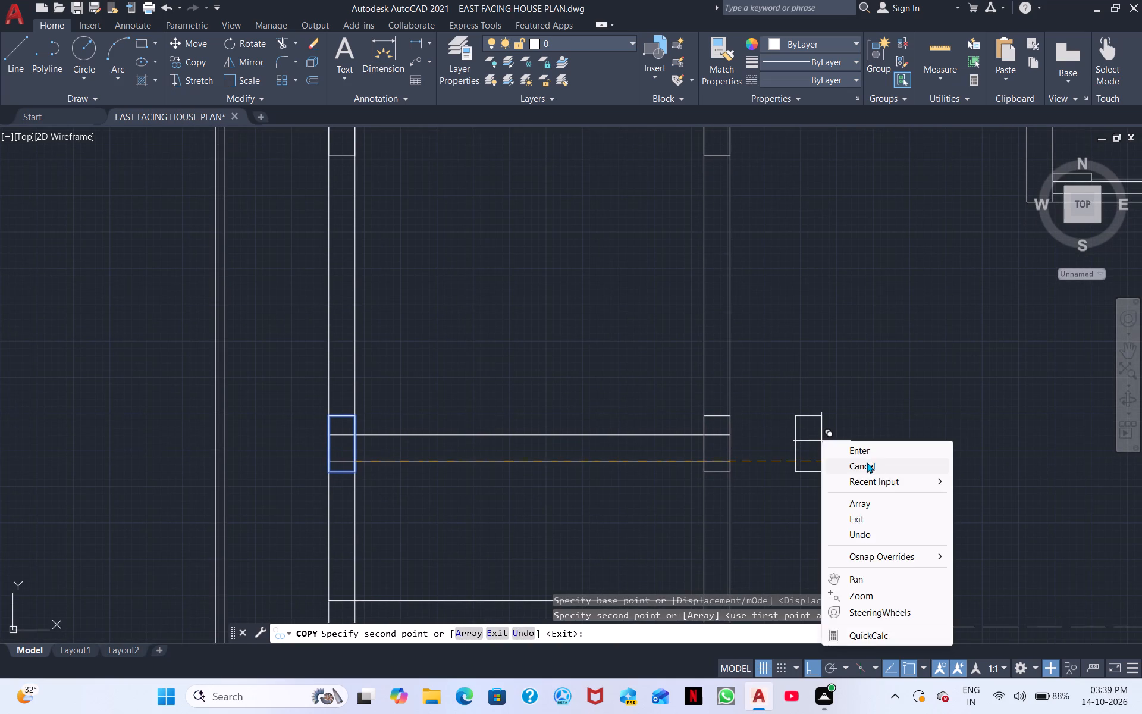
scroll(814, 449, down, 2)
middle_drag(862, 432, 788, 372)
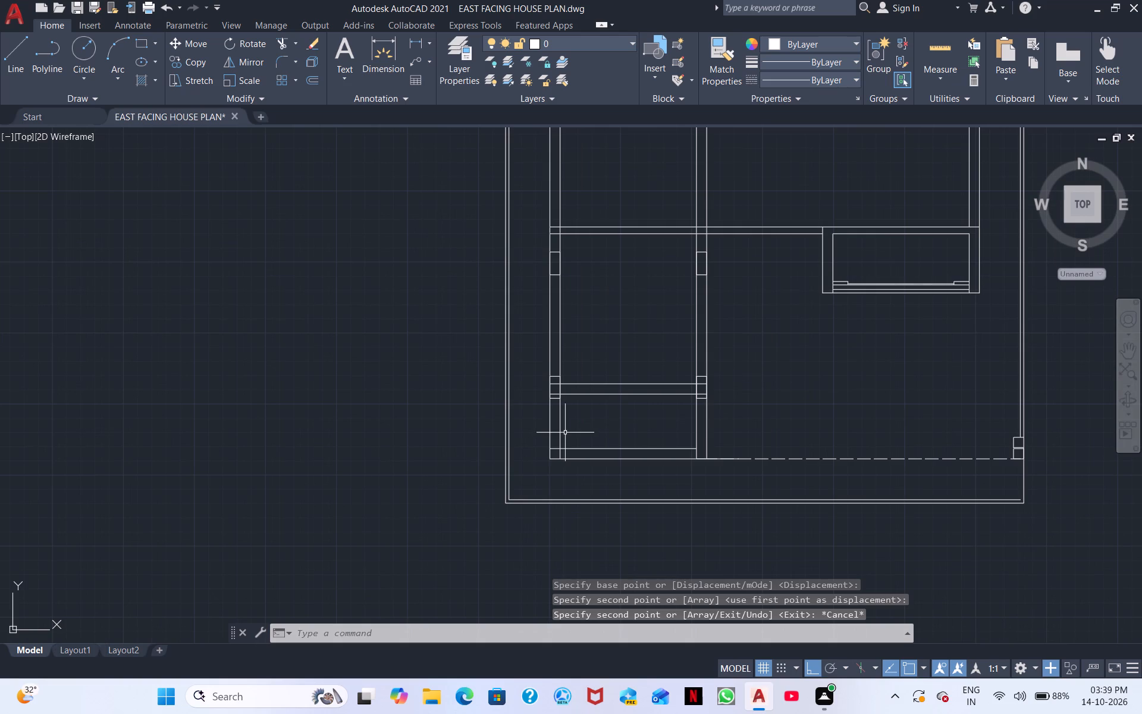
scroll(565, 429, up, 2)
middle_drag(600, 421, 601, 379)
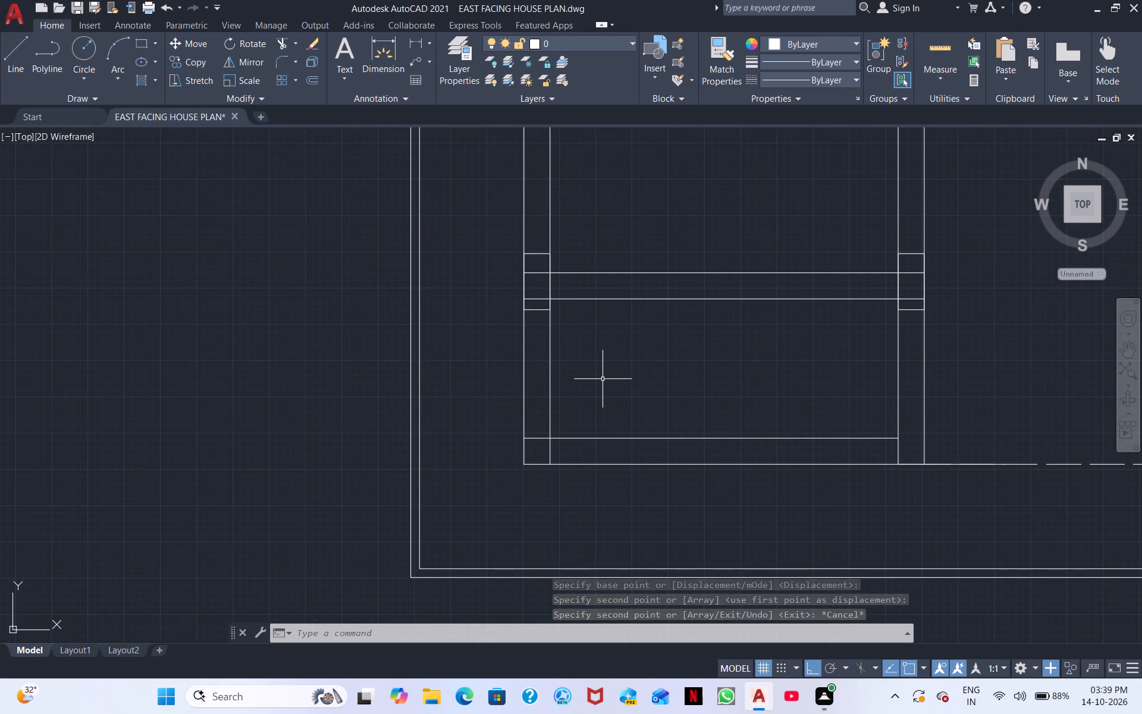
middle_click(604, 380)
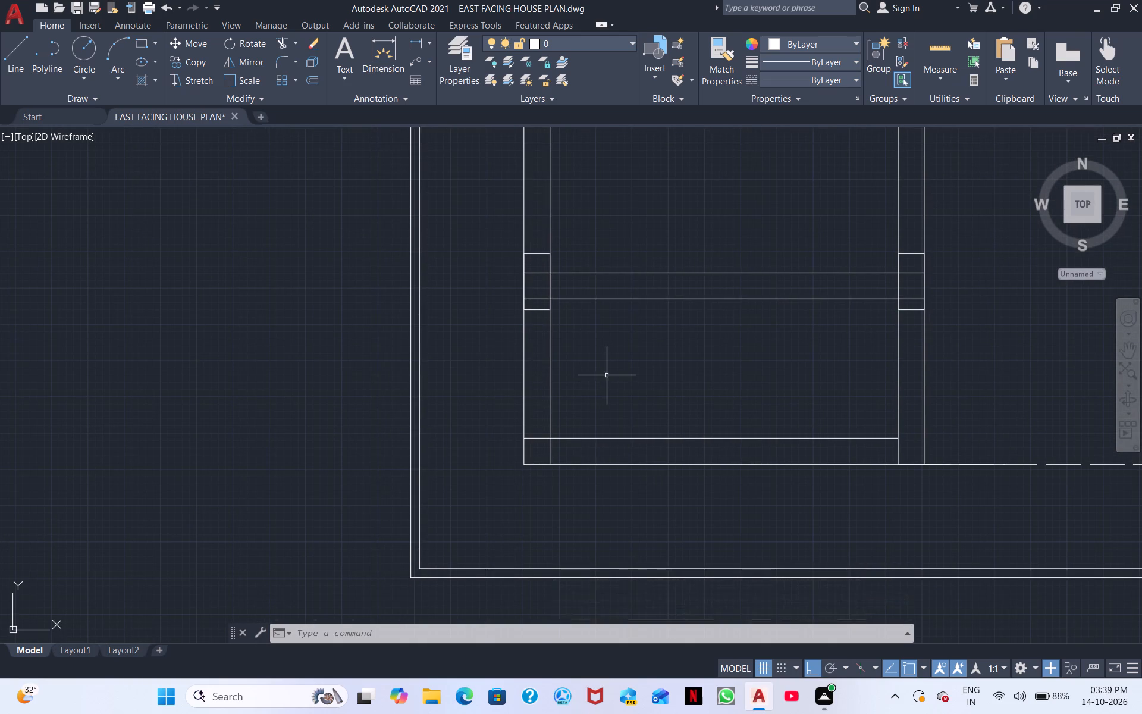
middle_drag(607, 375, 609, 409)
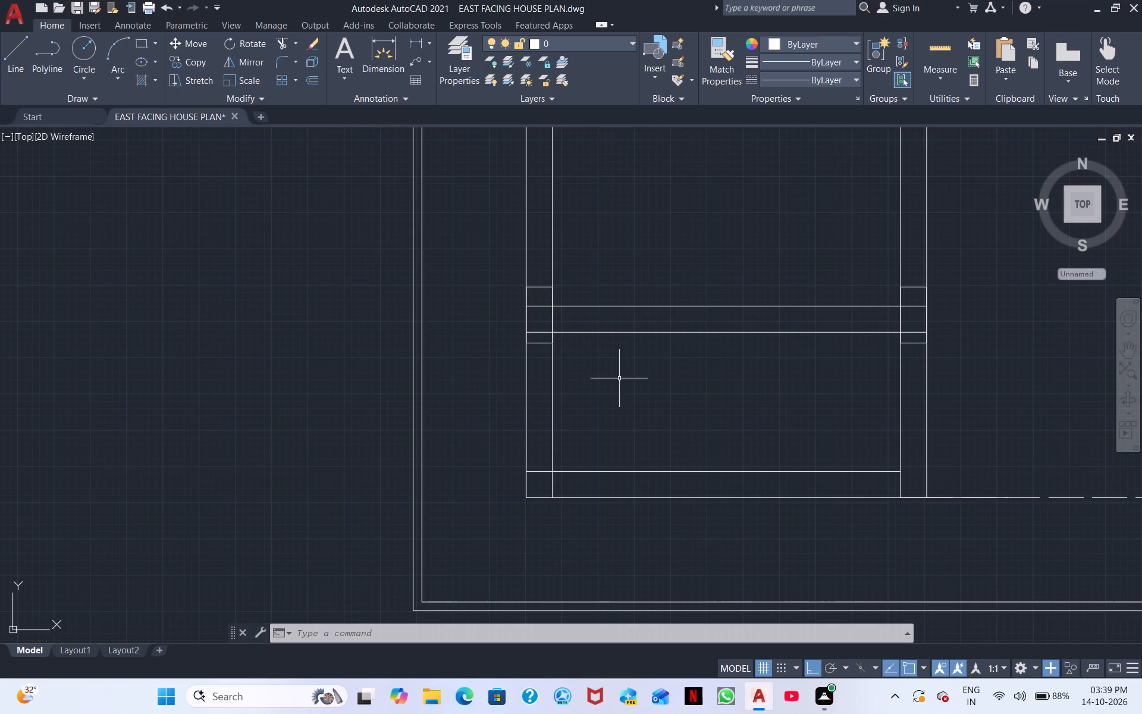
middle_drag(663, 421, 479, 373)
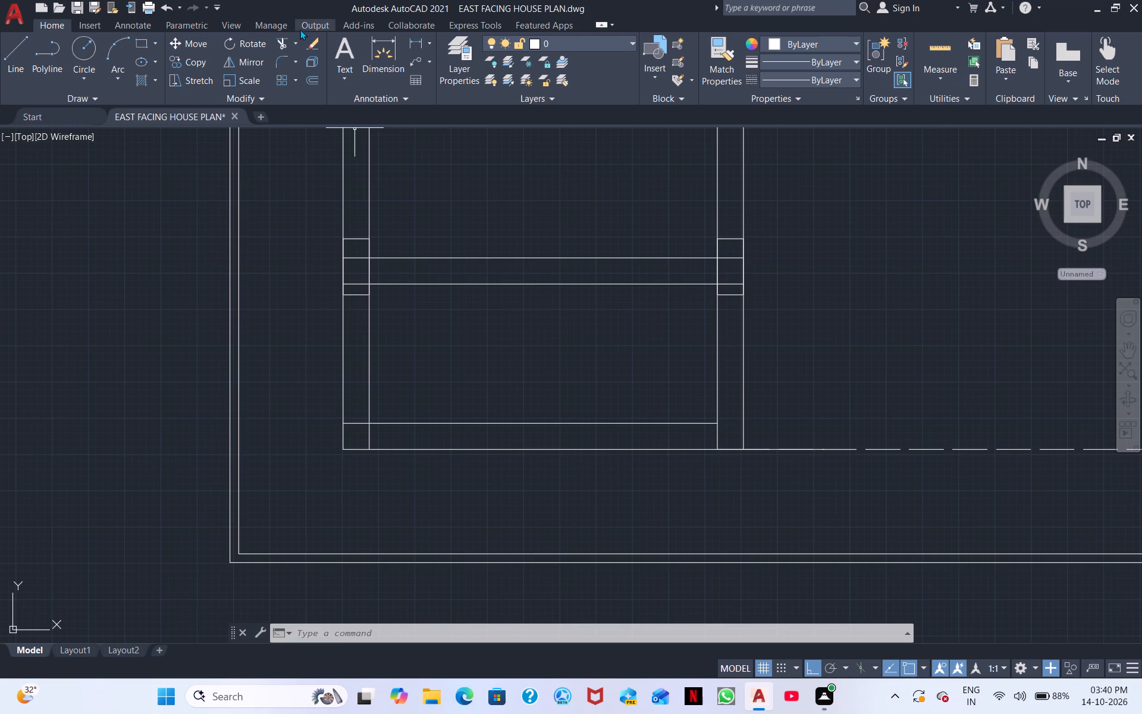
Extend the southernmost room wall's inner line east to the outer line of the parallel north-south wall.
click(280, 45)
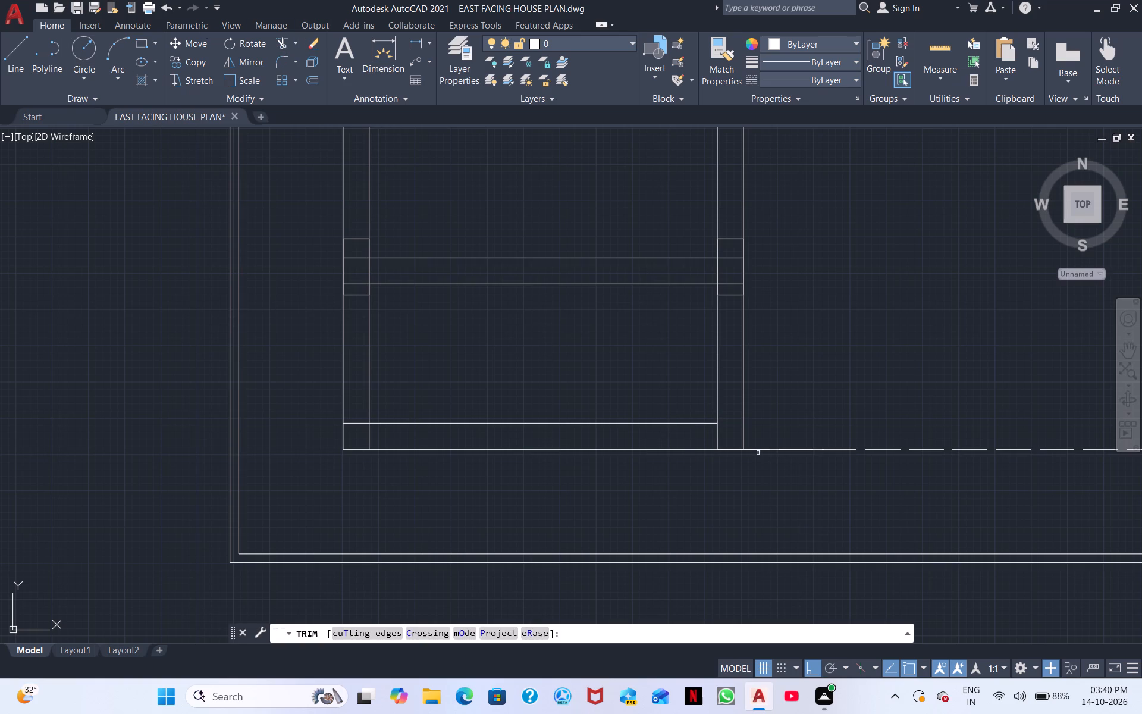
shift+click(701, 422)
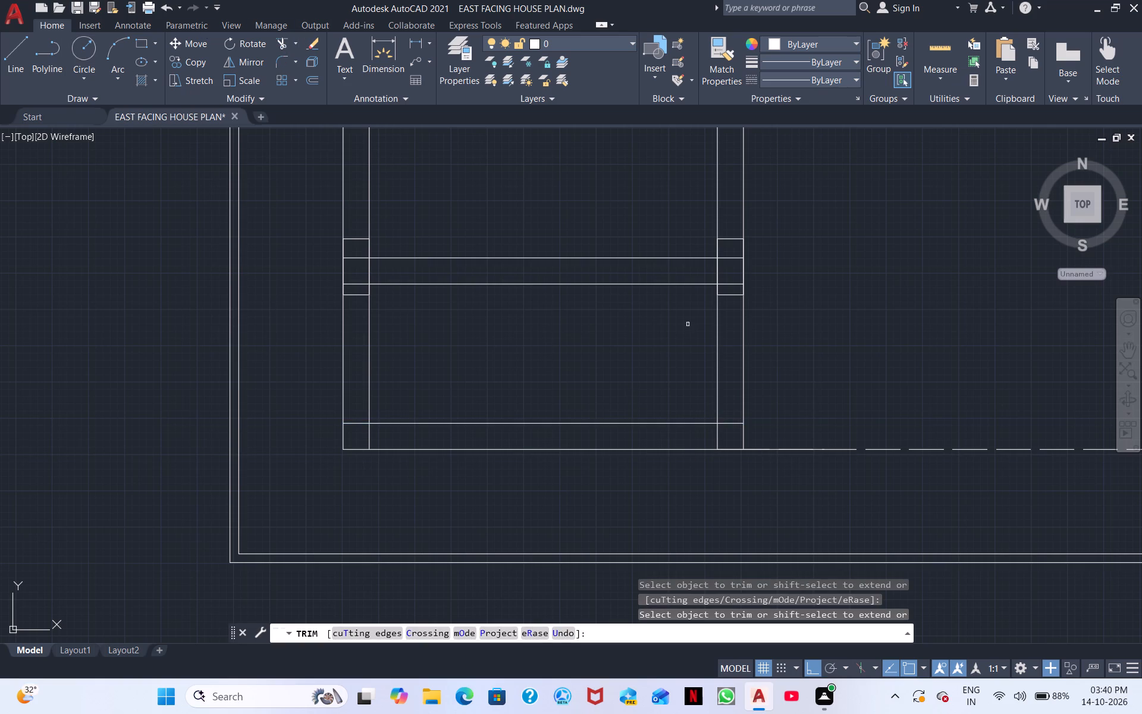
Trim the southern cross wall's lines inside the columns at the parallel north-south wall and the west wall.
click(732, 281)
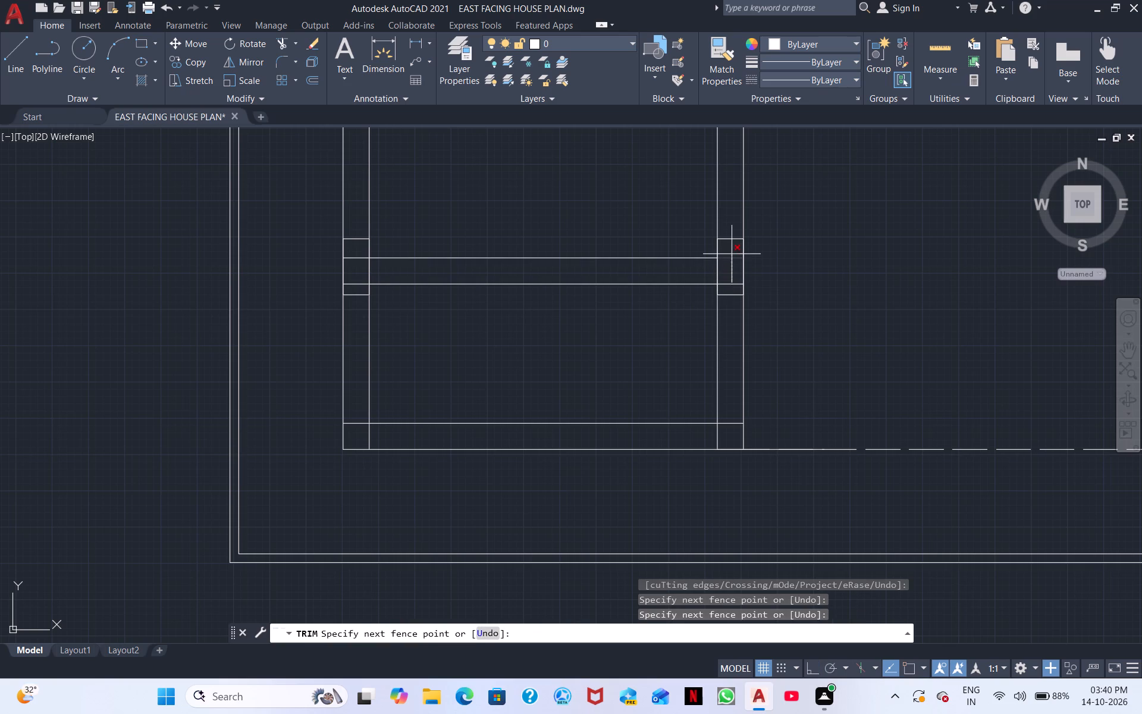
click(732, 254)
click(733, 285)
middle_drag(598, 345, 729, 380)
click(493, 320)
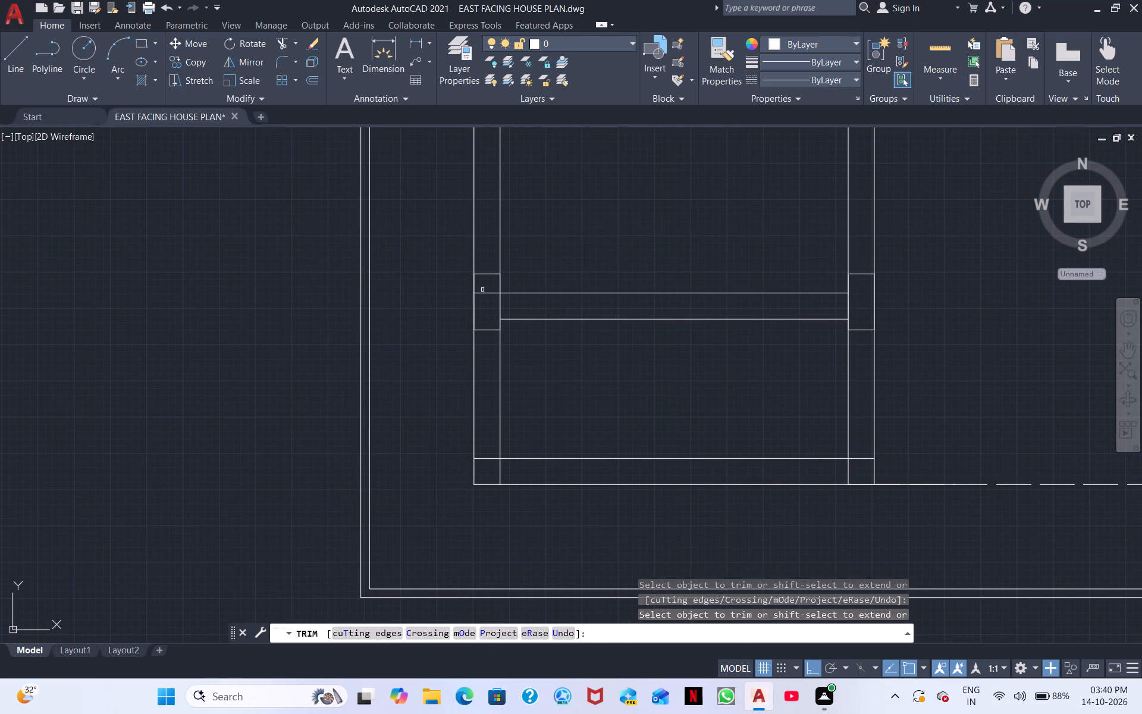
double_click(488, 297)
click(486, 289)
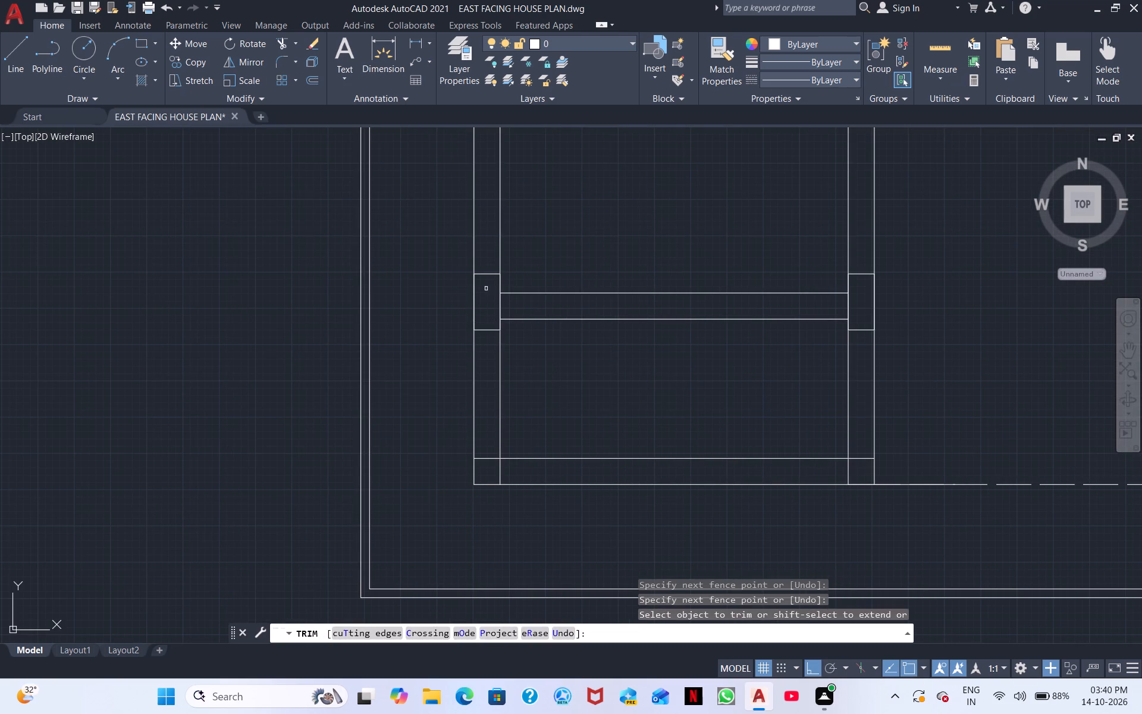
Review the wall junctions and column locations across the whole plan, ending the trimming.
middle_drag(490, 293, 444, 555)
middle_drag(541, 271, 495, 471)
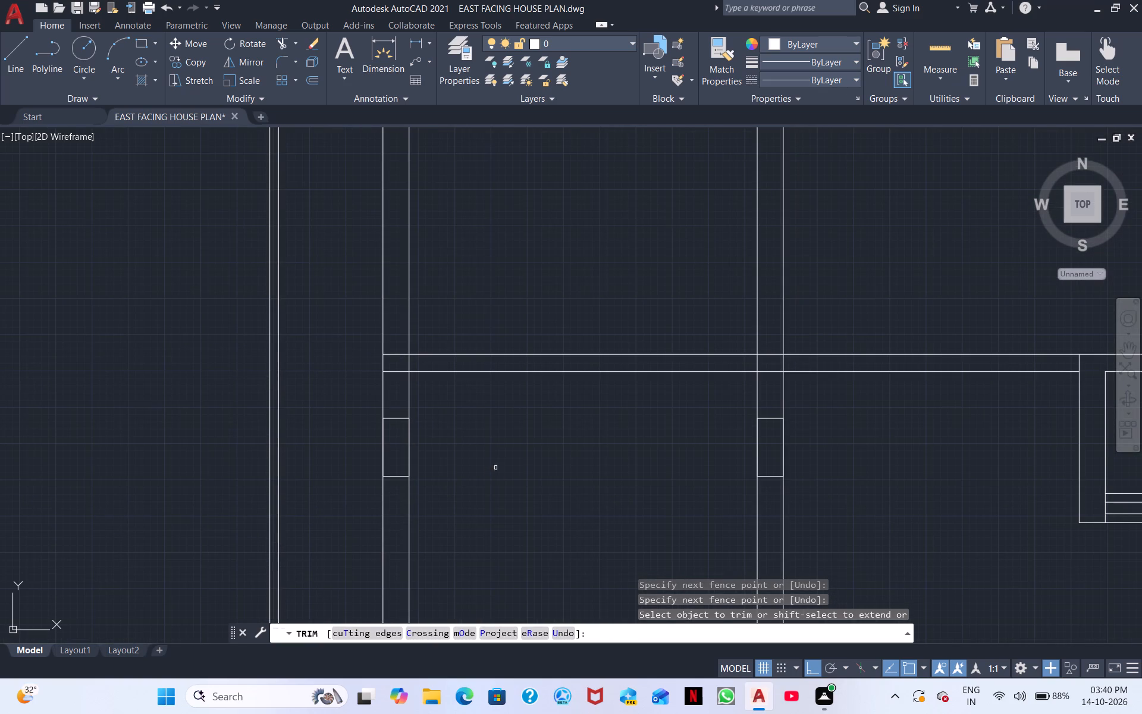
scroll(415, 364, down, 2)
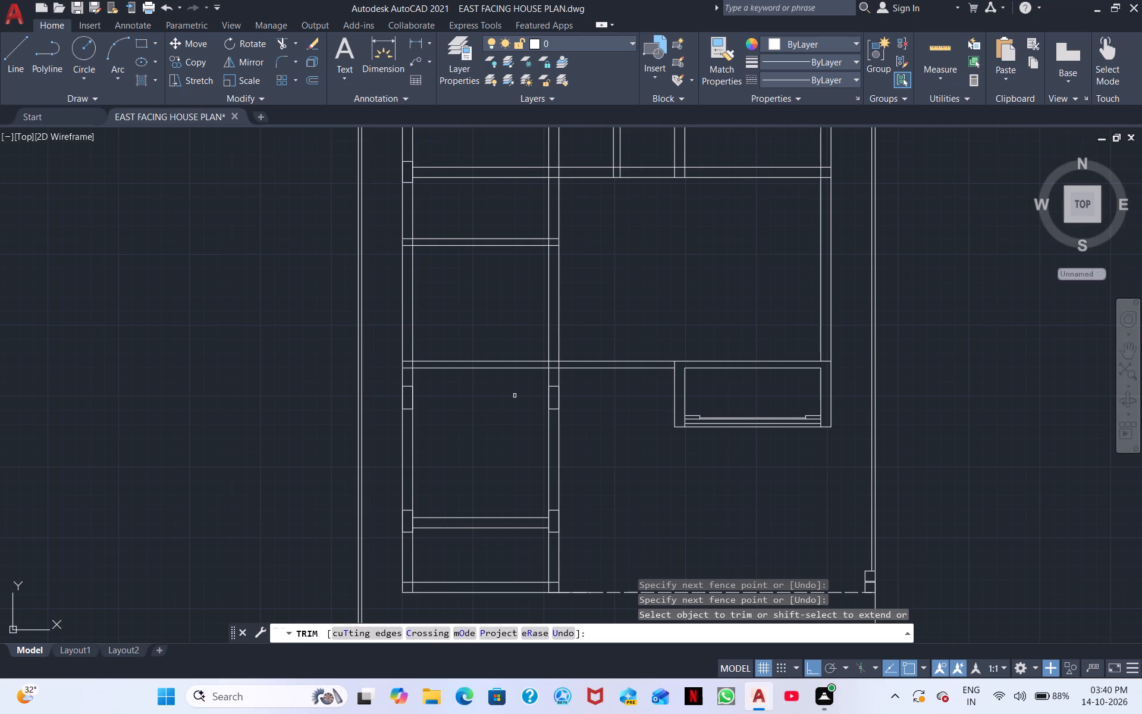
middle_drag(495, 395, 458, 490)
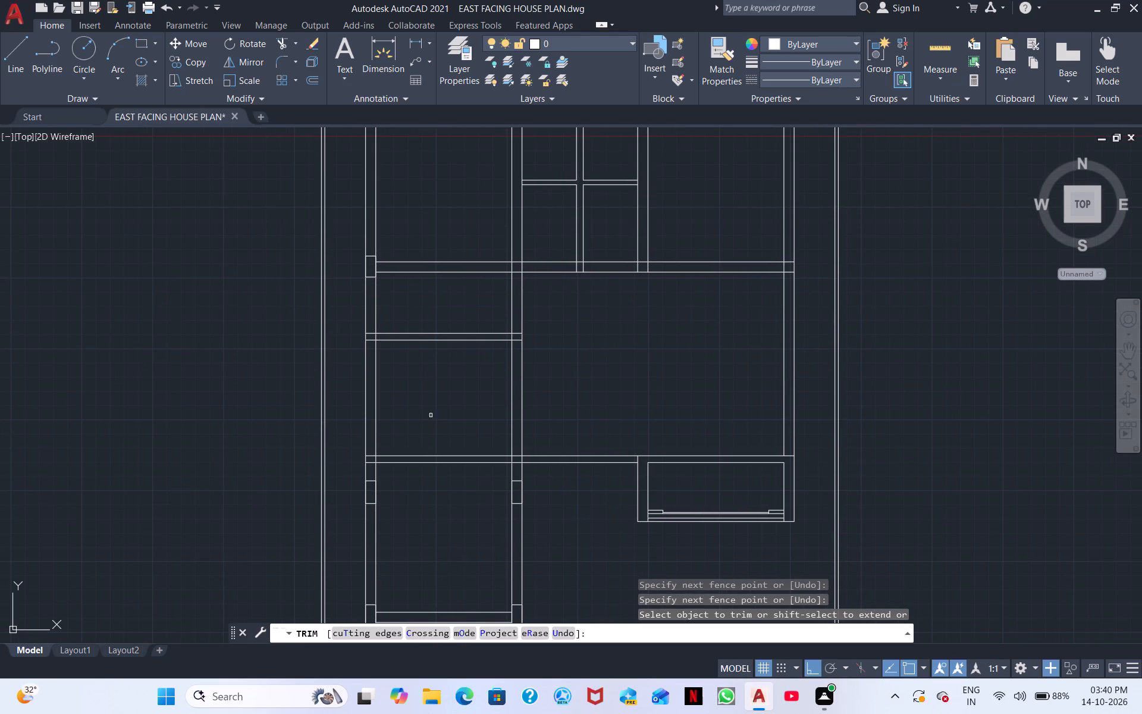
middle_drag(428, 407, 459, 407)
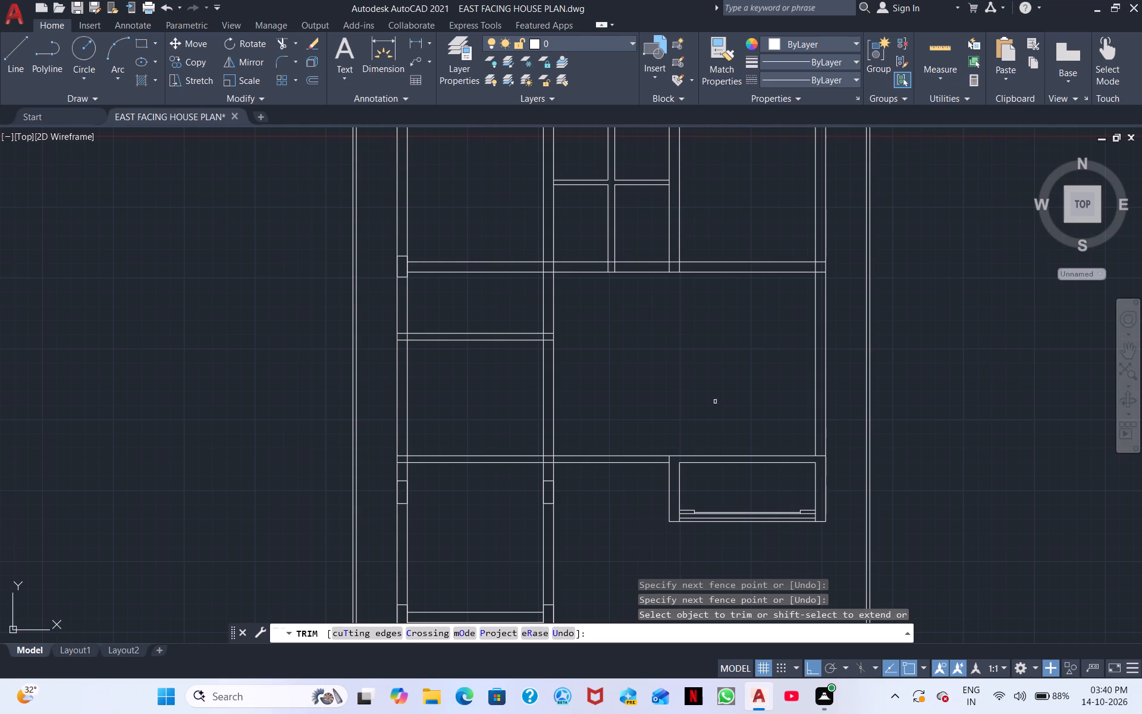
scroll(660, 330, up, 2)
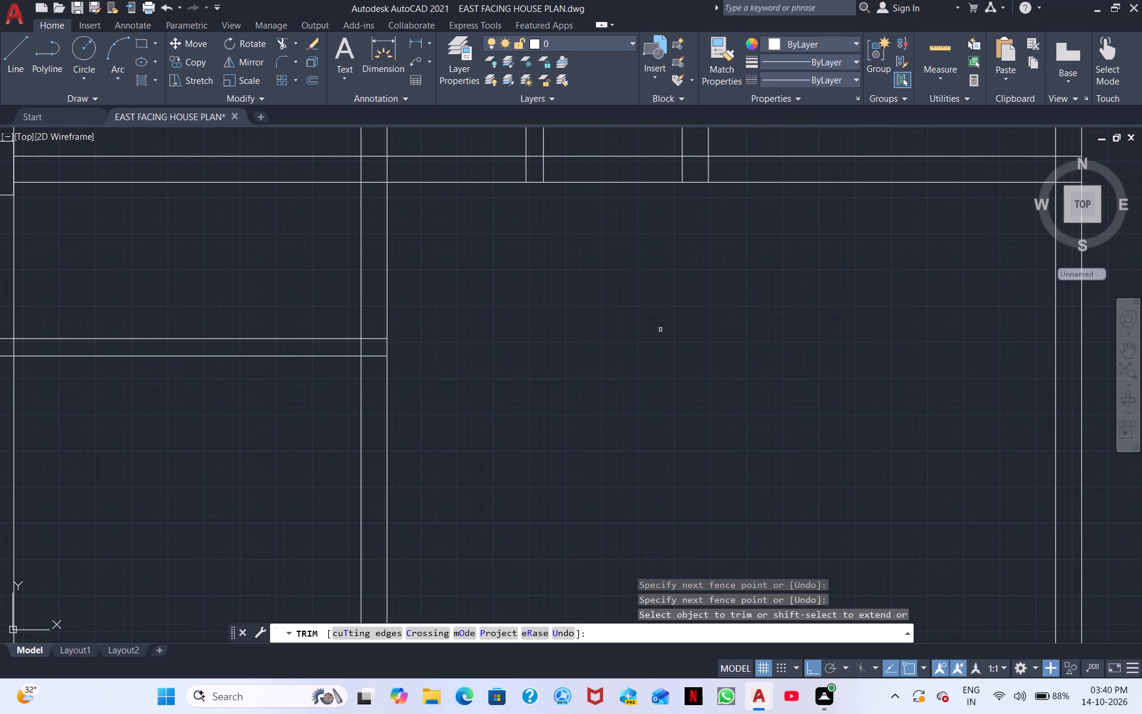
scroll(660, 329, down, 2)
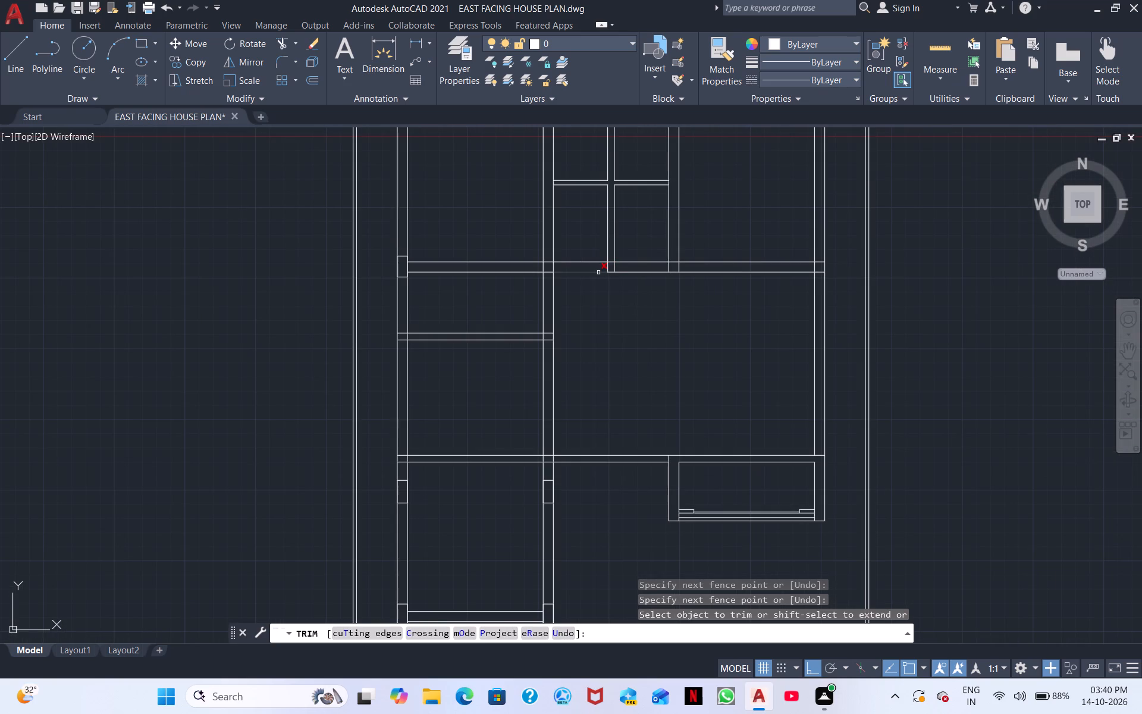
scroll(598, 273, down, 1)
middle_drag(644, 326, 525, 357)
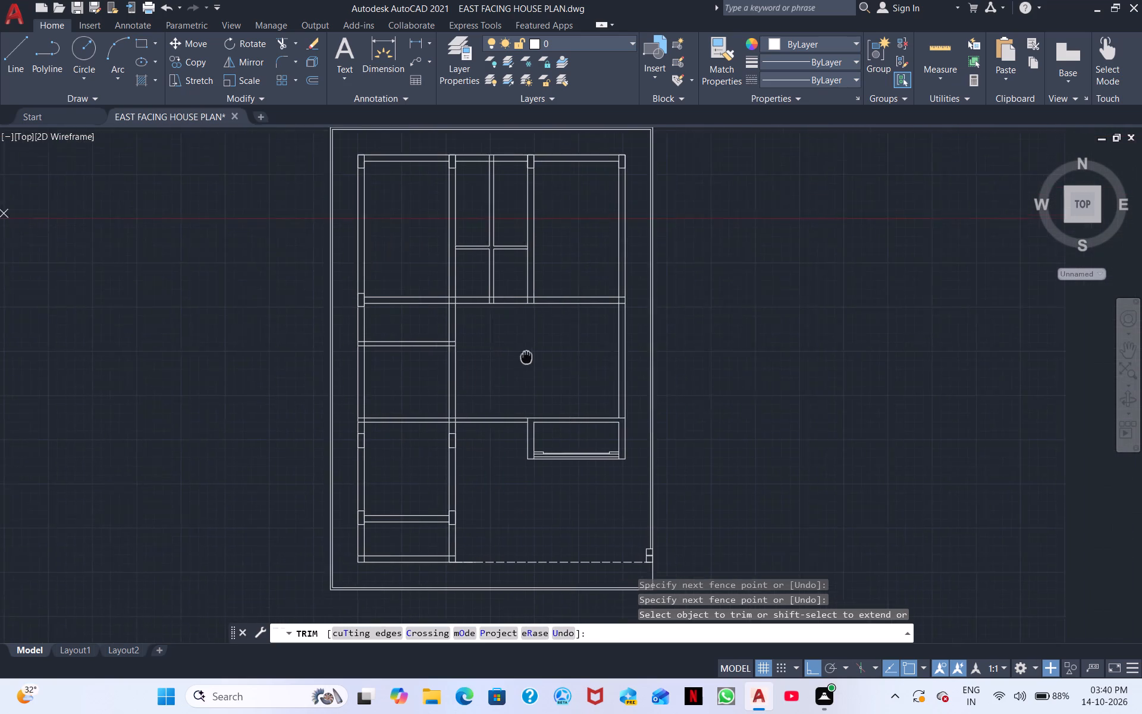
middle_drag(525, 357, 509, 361)
right_click(521, 350)
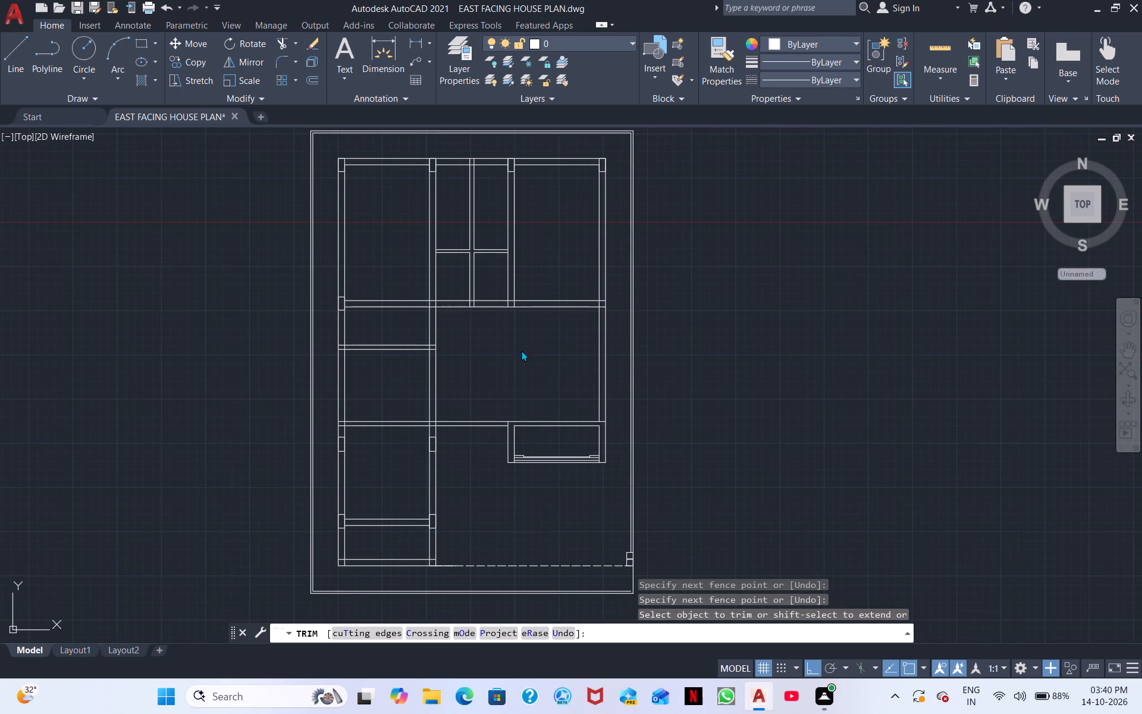
click(573, 377)
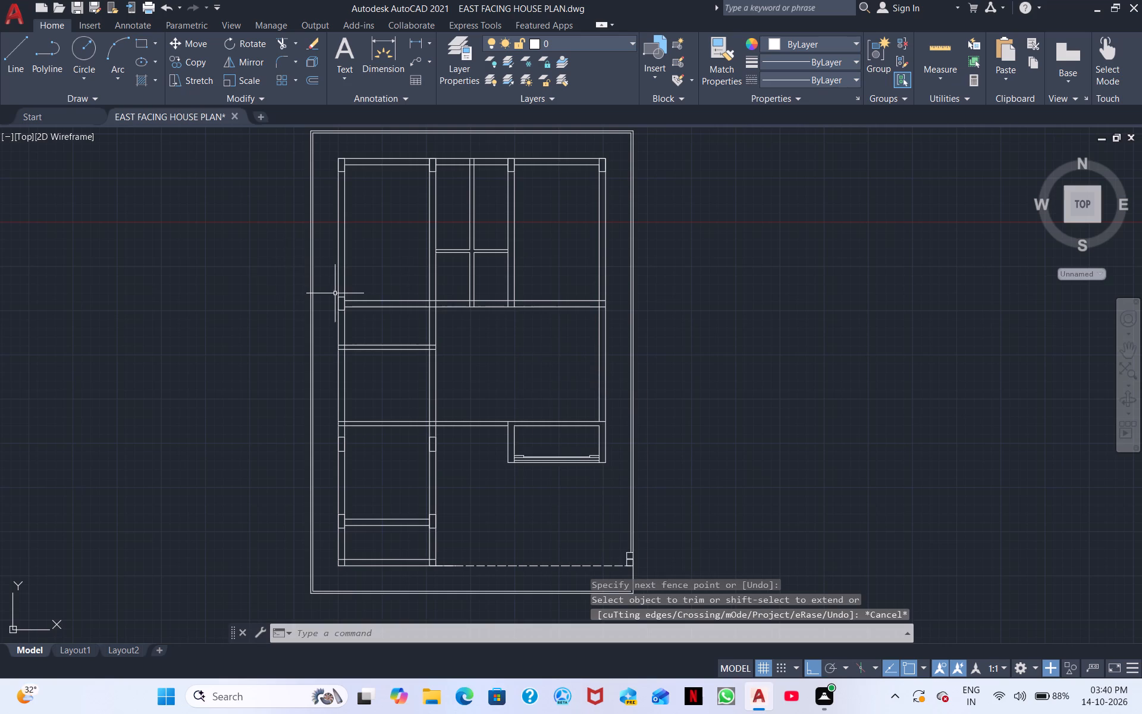
Copy the west wall column on the upper cross wall east to the wall bounding the small rooms and to the east wall.
scroll(335, 293, up, 2)
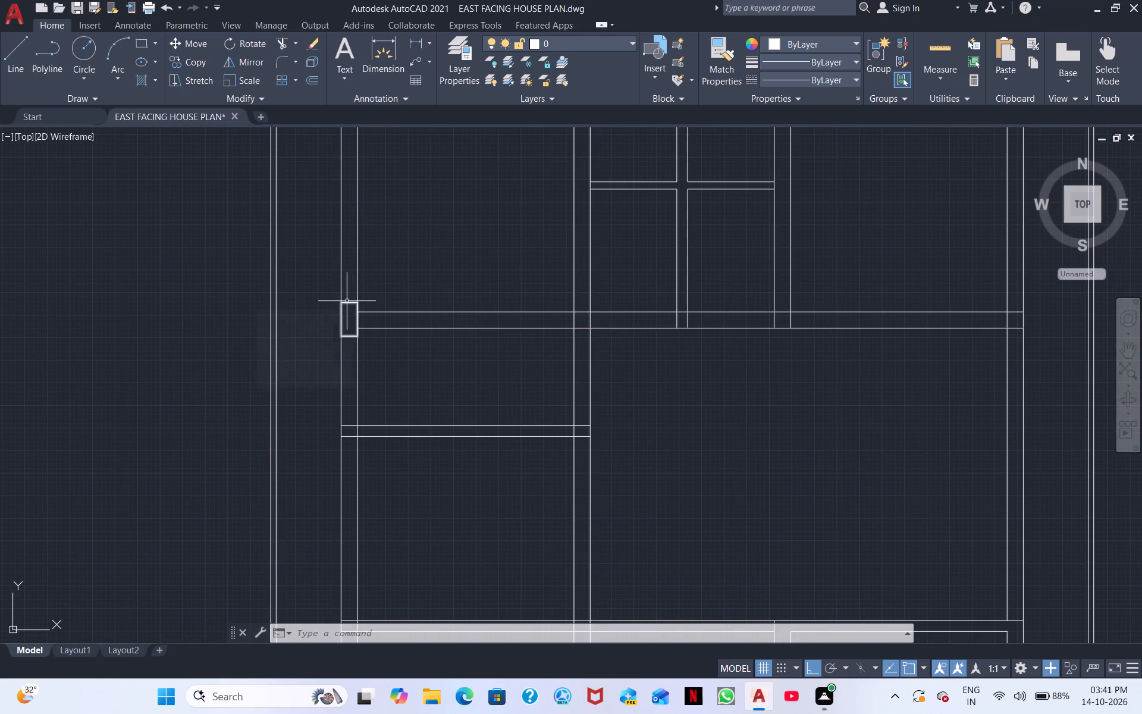
click(346, 302)
right_click(390, 379)
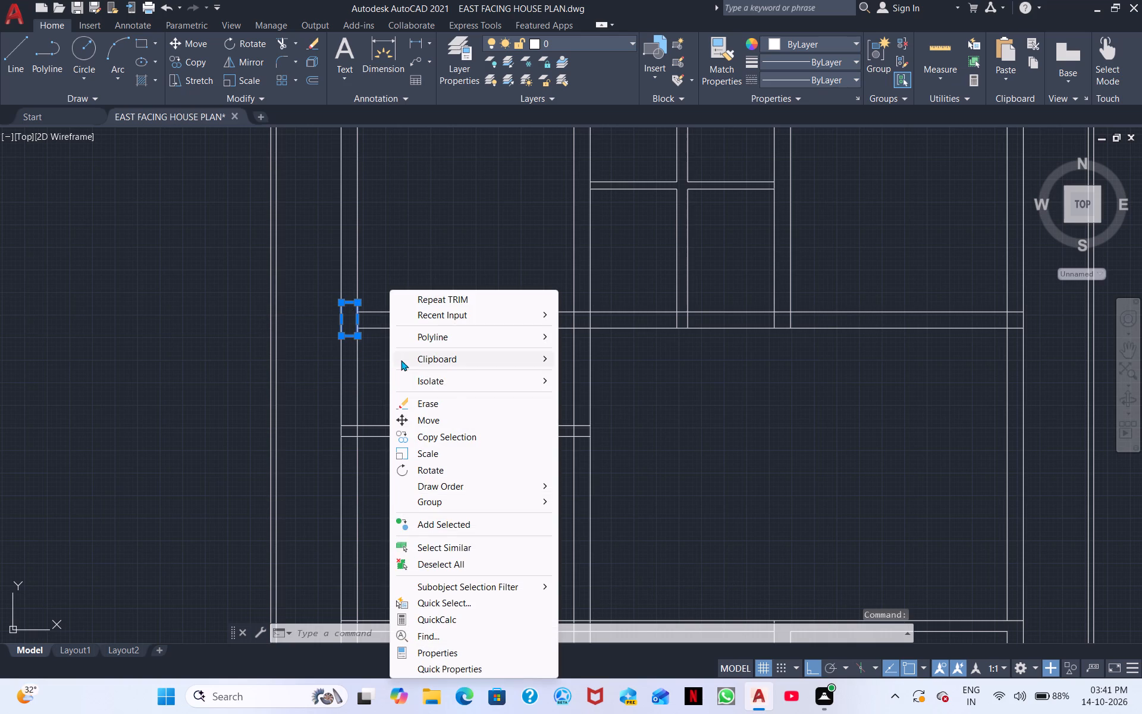
click(423, 431)
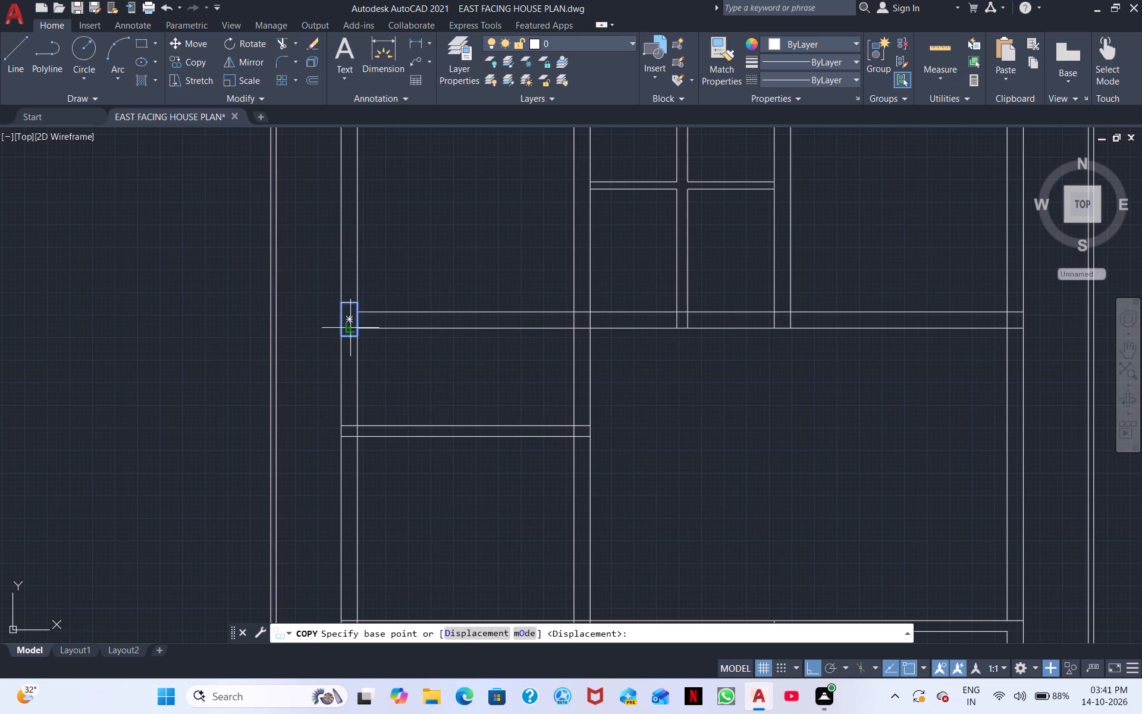
click(359, 320)
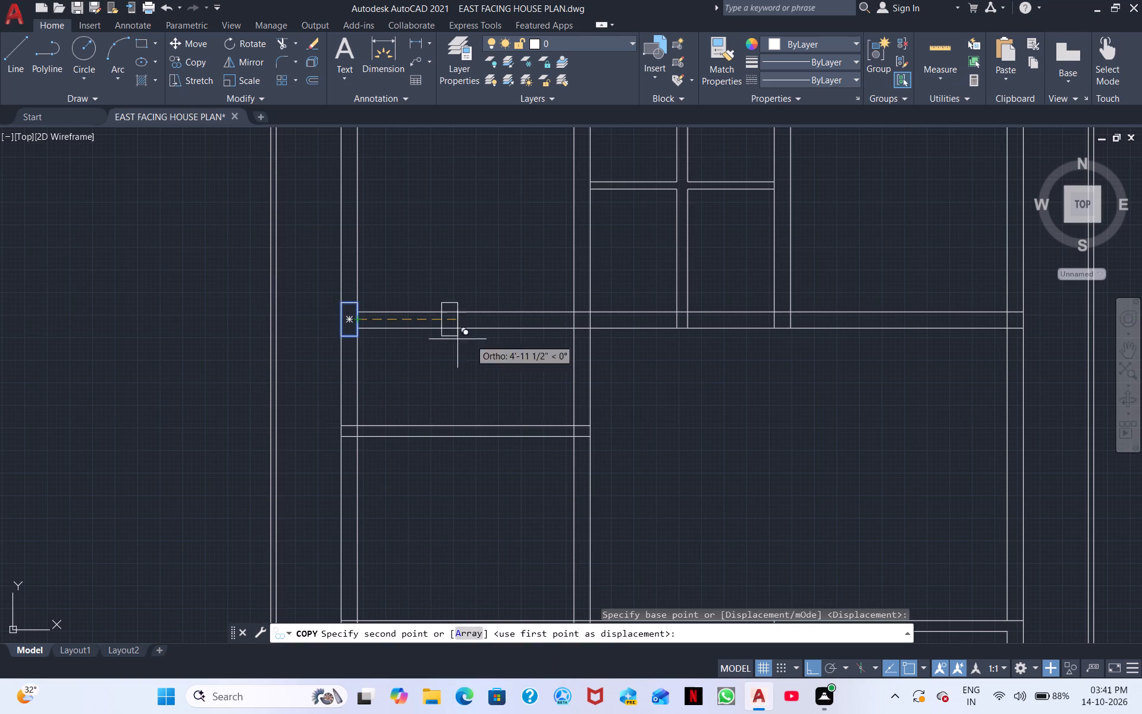
click(793, 319)
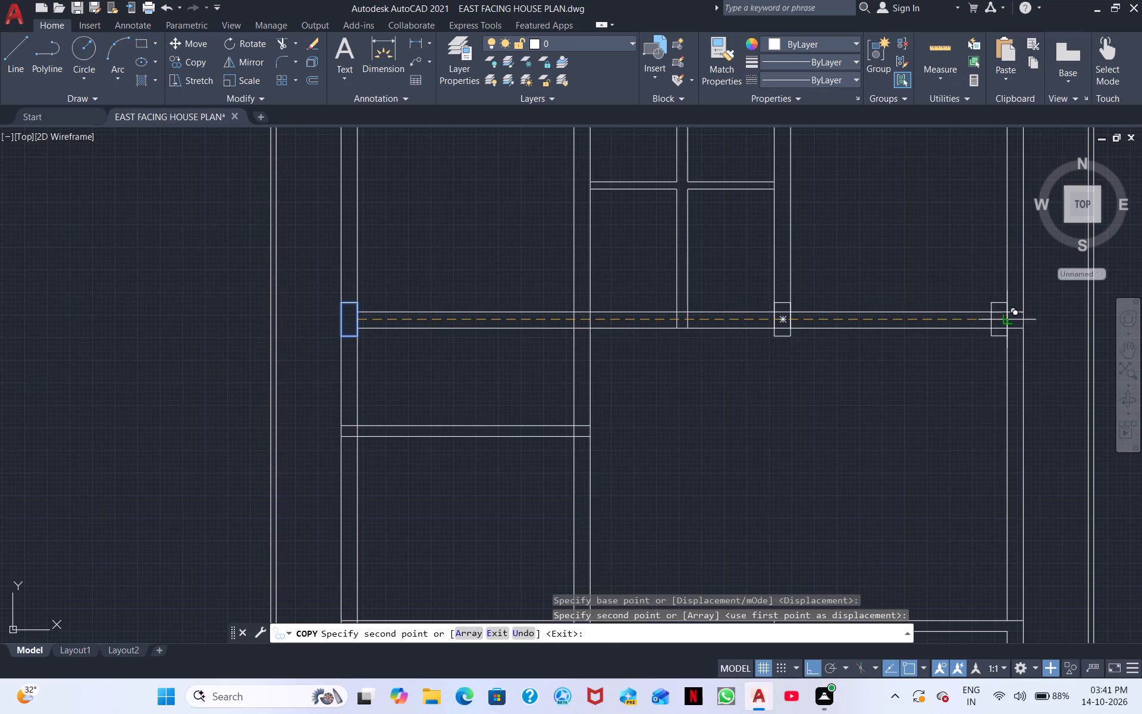
click(1023, 321)
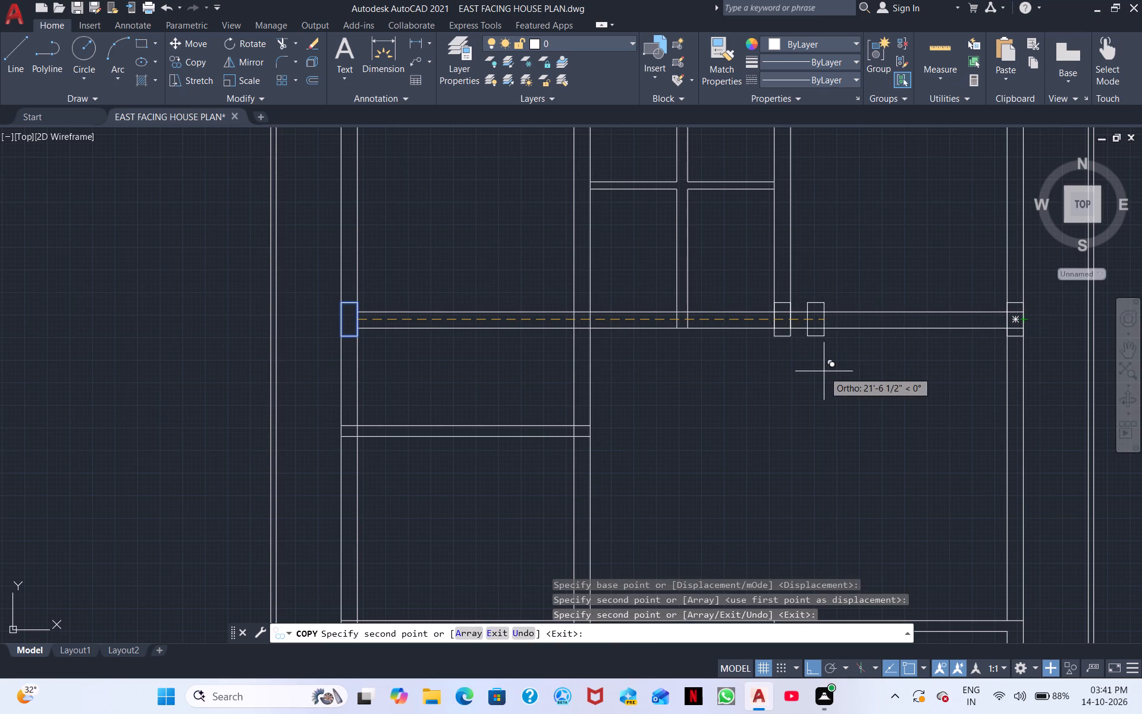
right_click(824, 371)
click(867, 393)
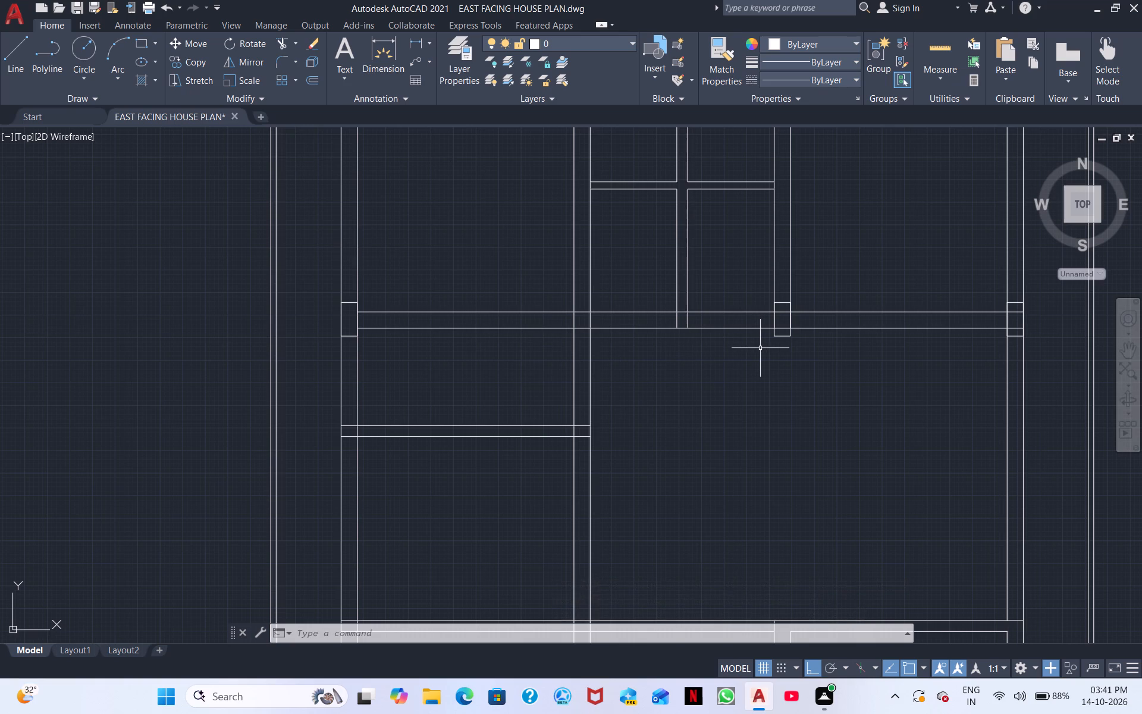
Move the west wall column at the upper cross wall north, aligning its south edge with that wall's south line.
click(347, 334)
right_click(424, 334)
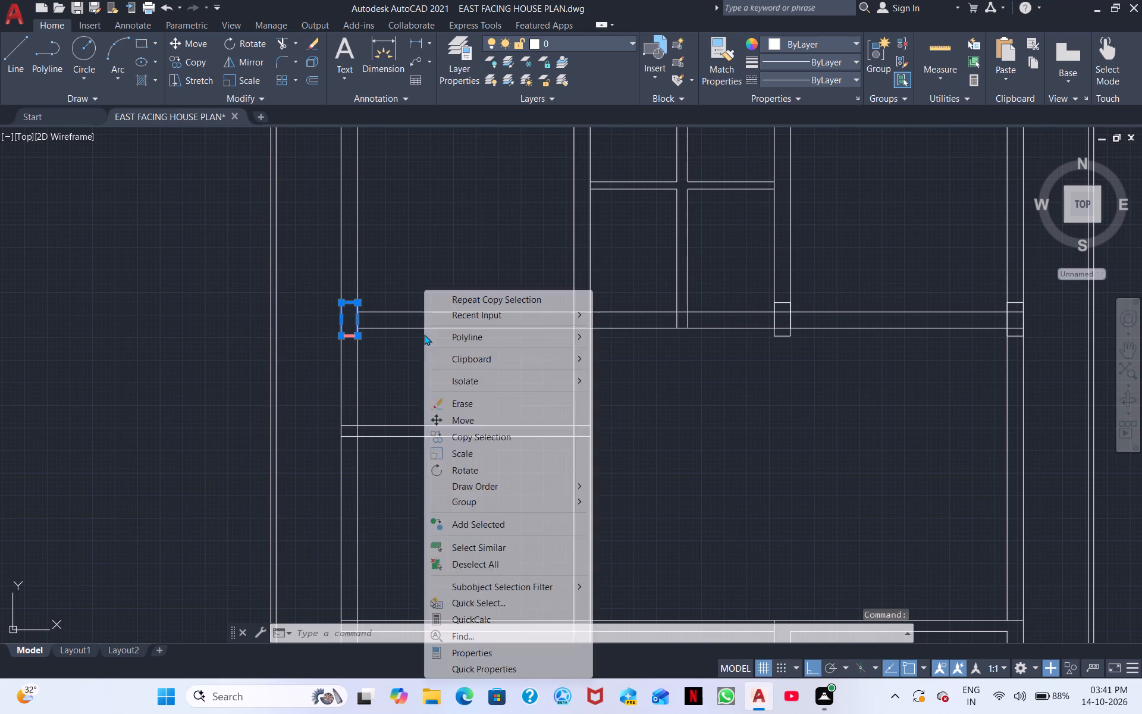
click(473, 418)
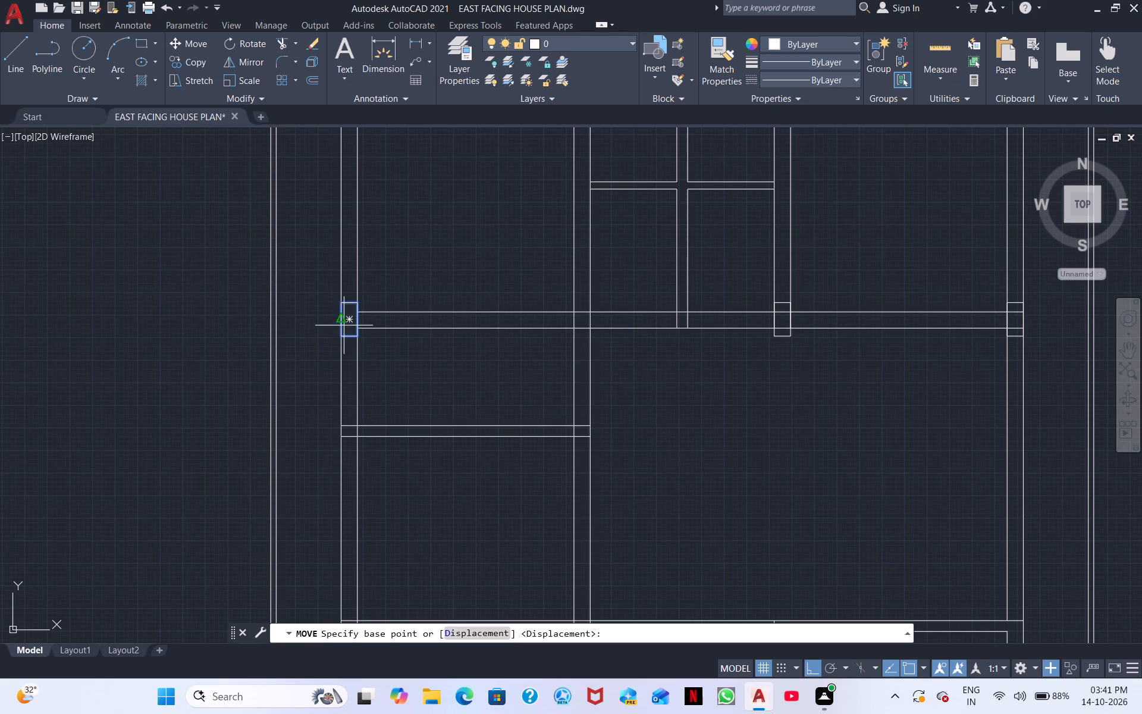
scroll(351, 339, up, 3)
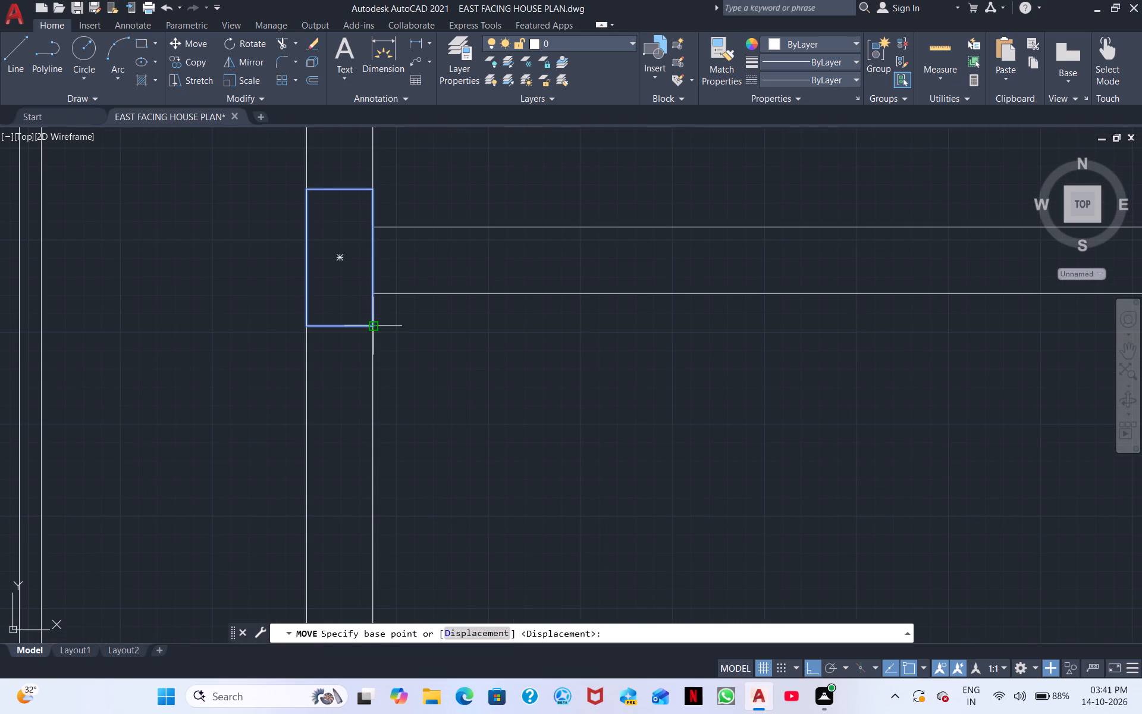
click(371, 324)
click(374, 293)
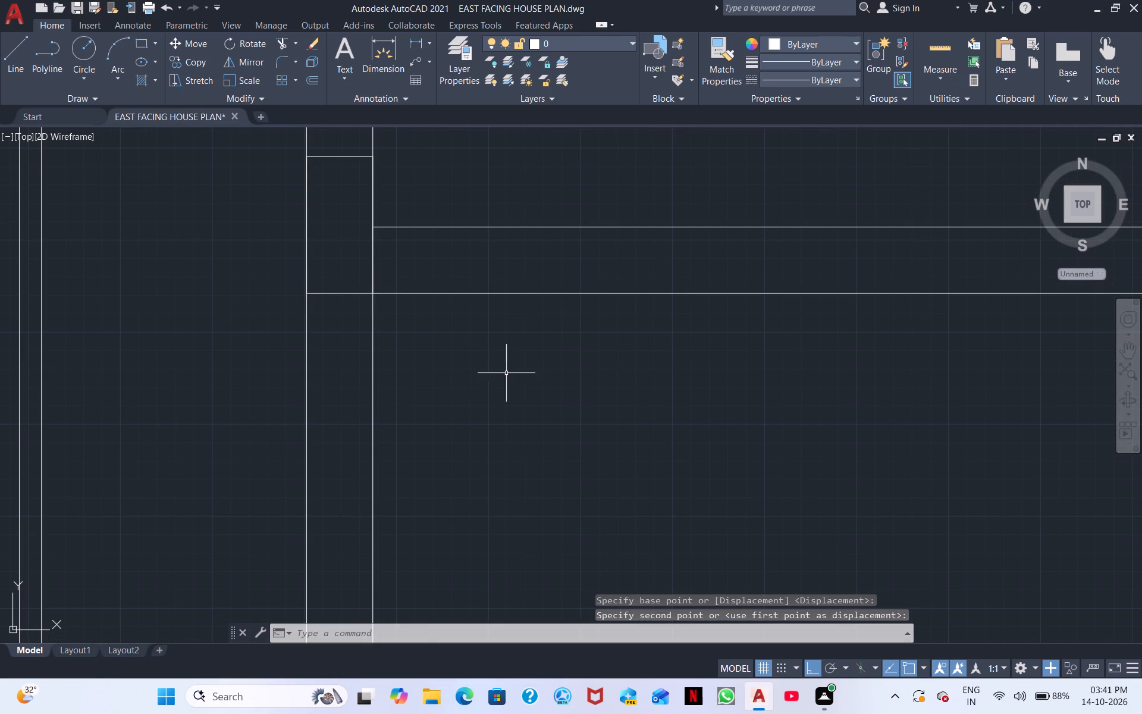
Move the copied column at the small rooms' east wall north, aligning its south edge with the cross wall's south line.
scroll(519, 377, down, 1)
middle_drag(667, 388, 366, 434)
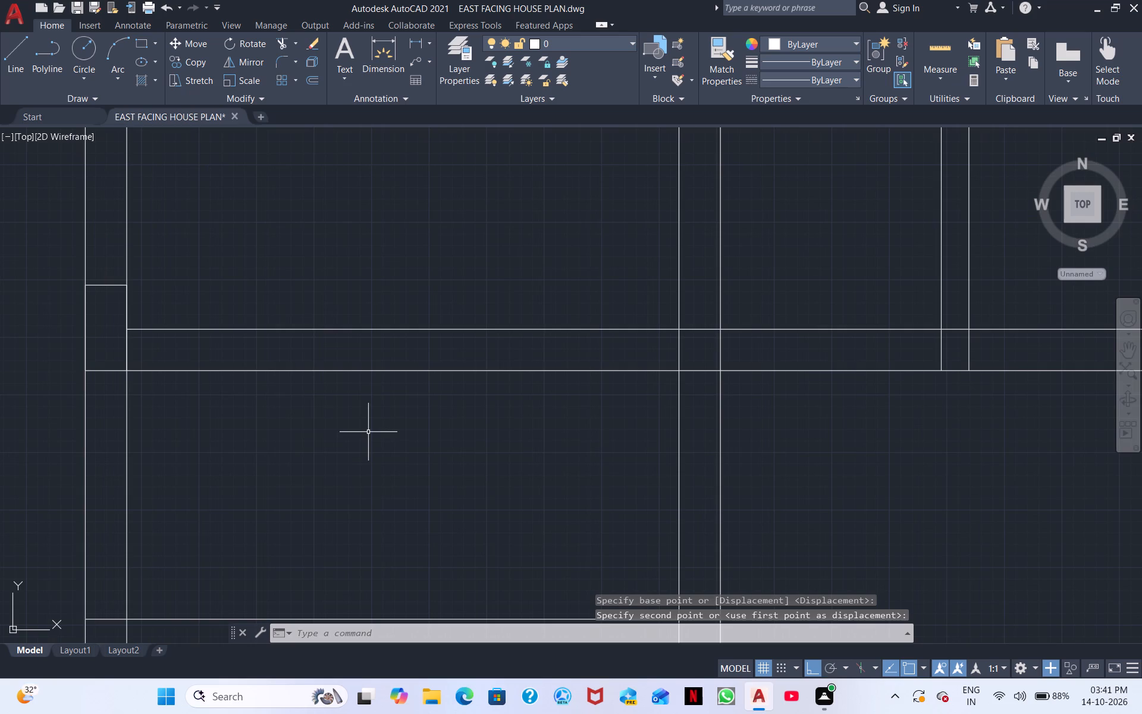
scroll(368, 432, down, 1)
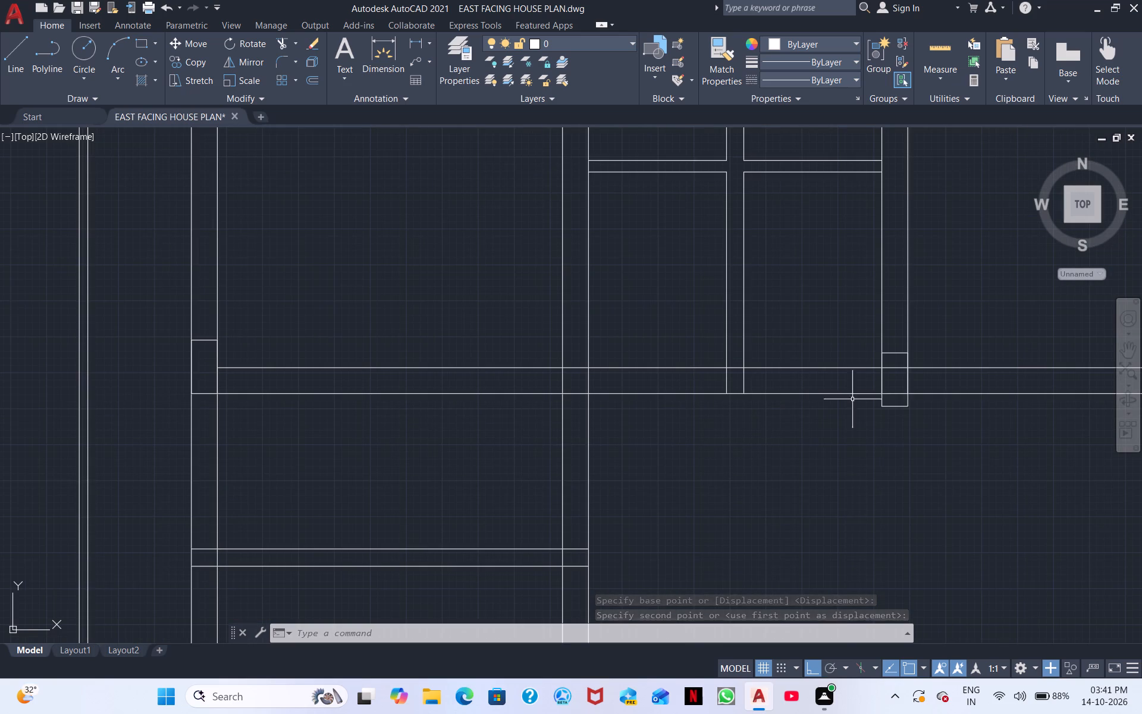
click(902, 406)
right_click(902, 406)
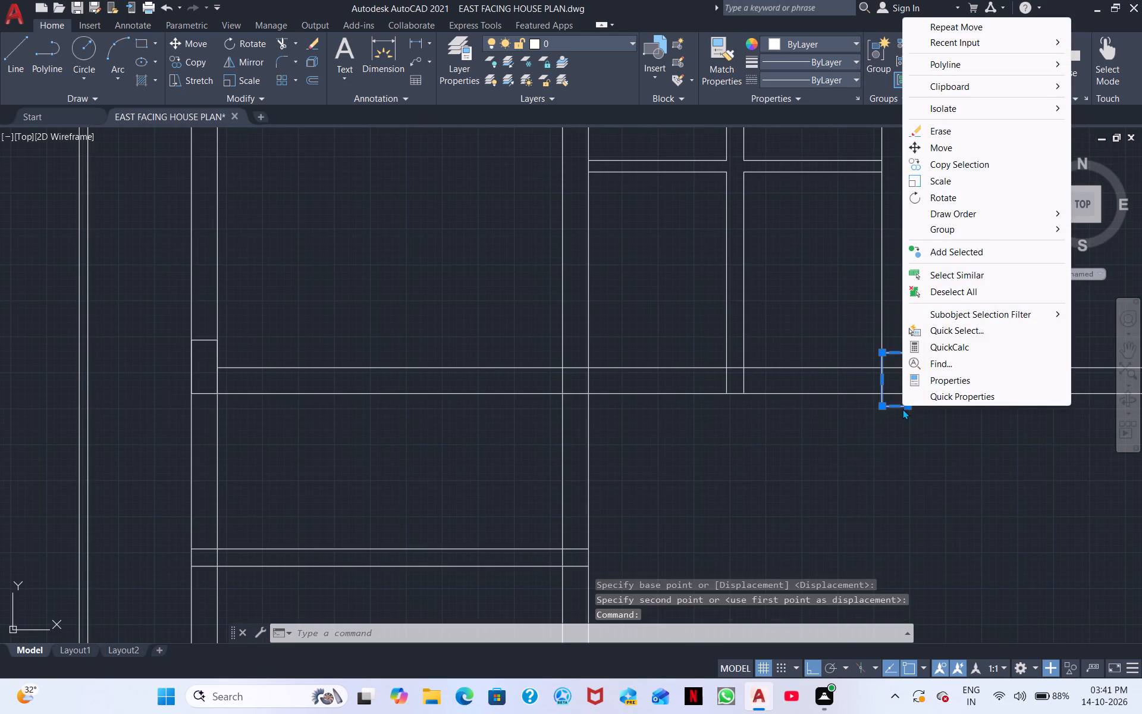
click(962, 148)
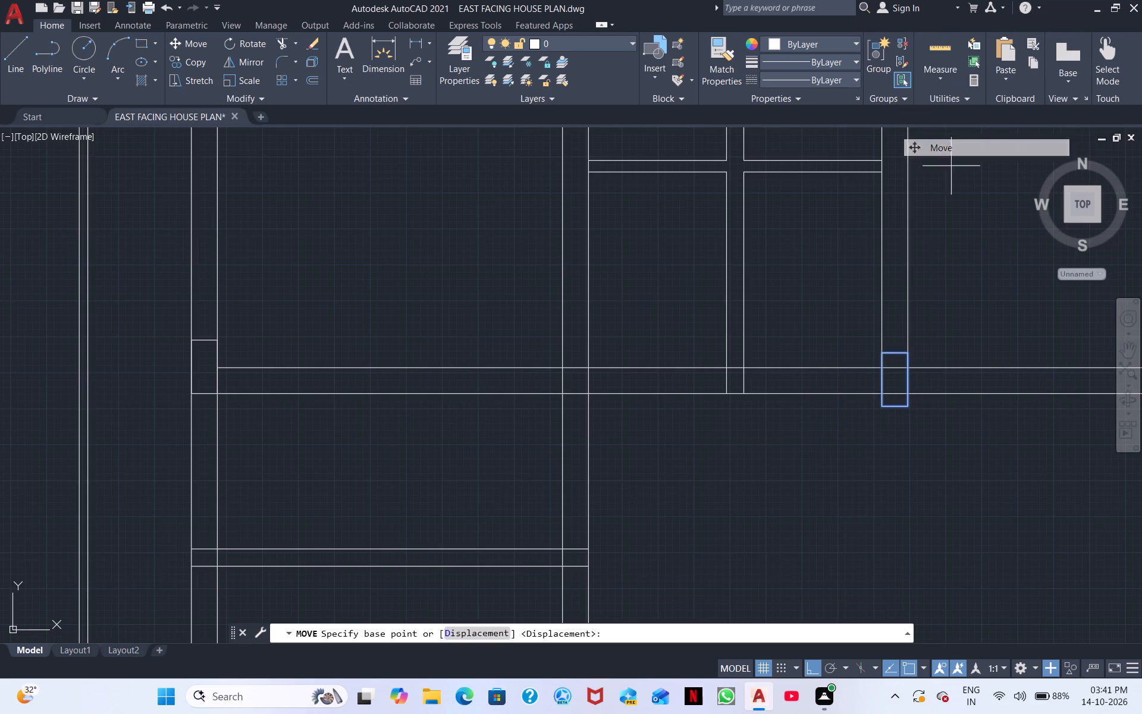
click(908, 403)
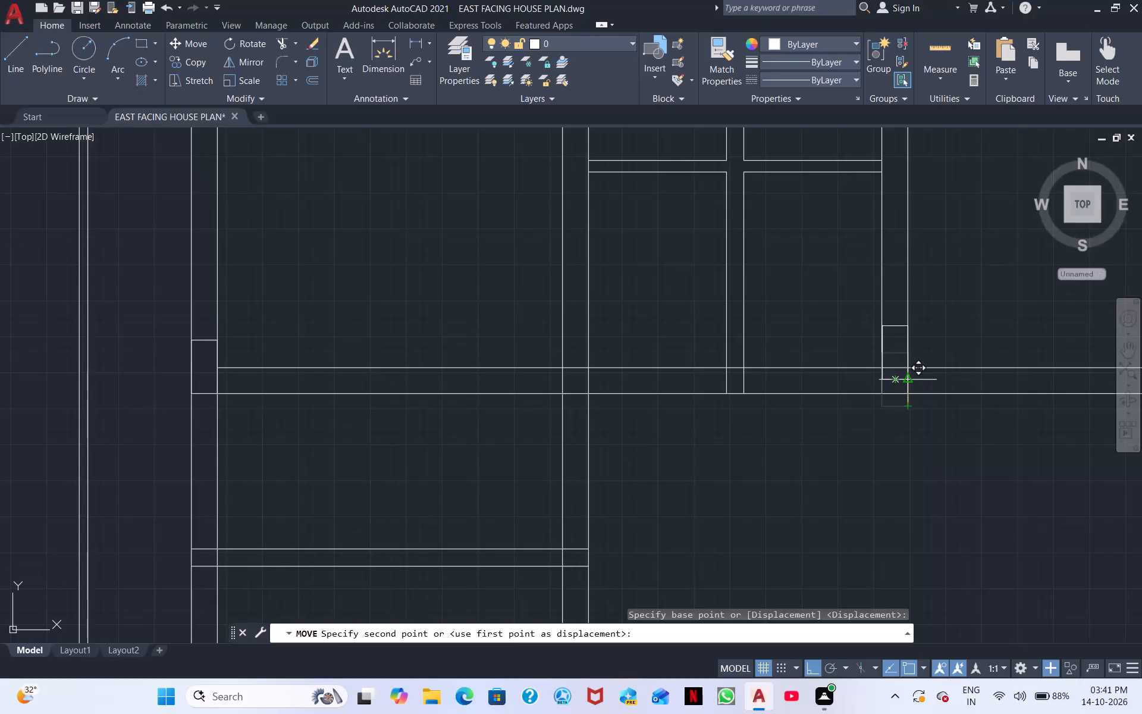
scroll(907, 391, up, 3)
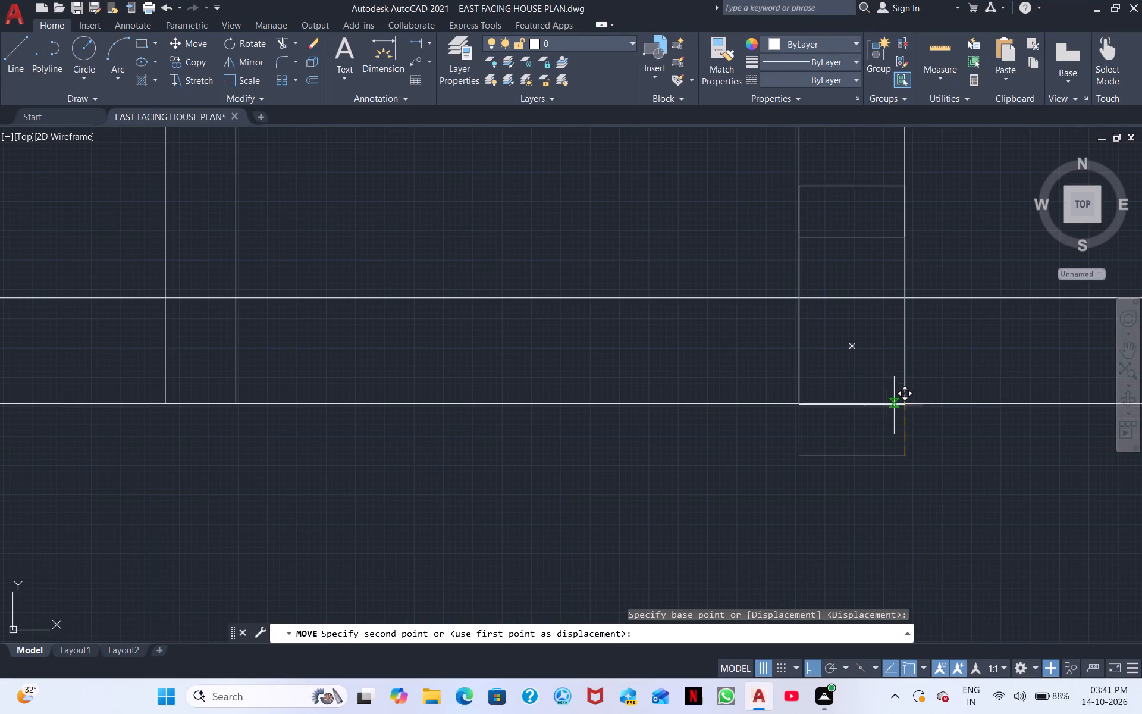
click(904, 405)
Move the copied column at the east wall north, aligning its south edge with the upper cross wall's south line.
scroll(962, 416, down, 2)
middle_drag(1027, 428, 593, 321)
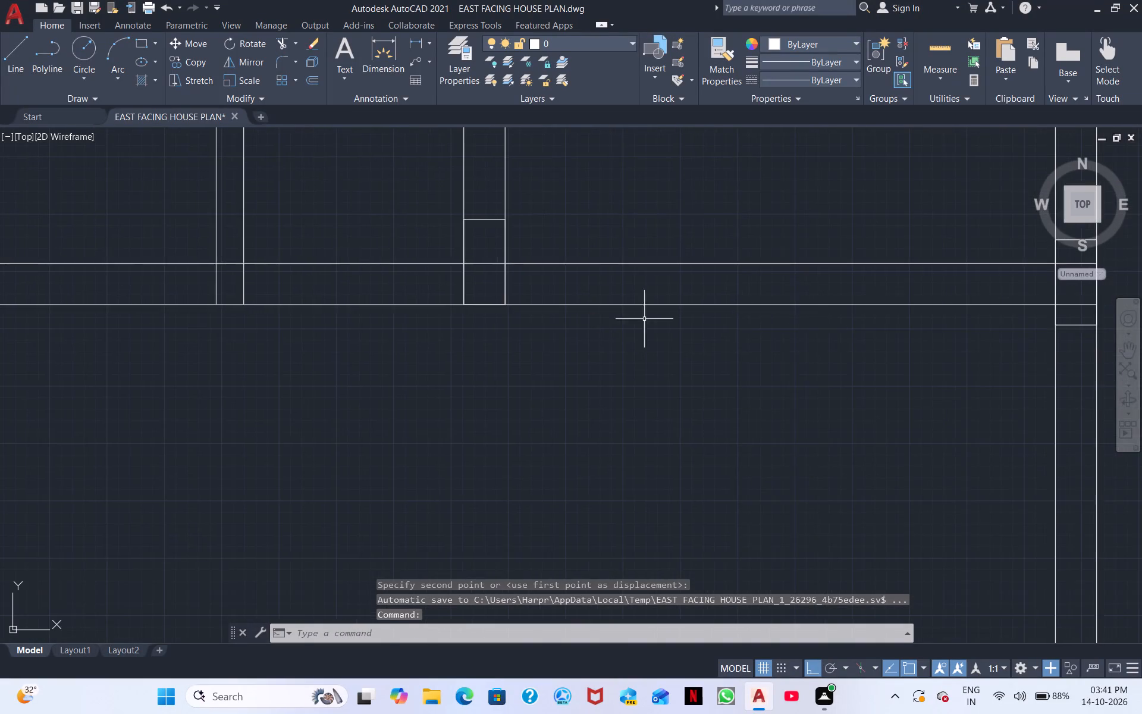
scroll(817, 325, down, 1)
click(981, 324)
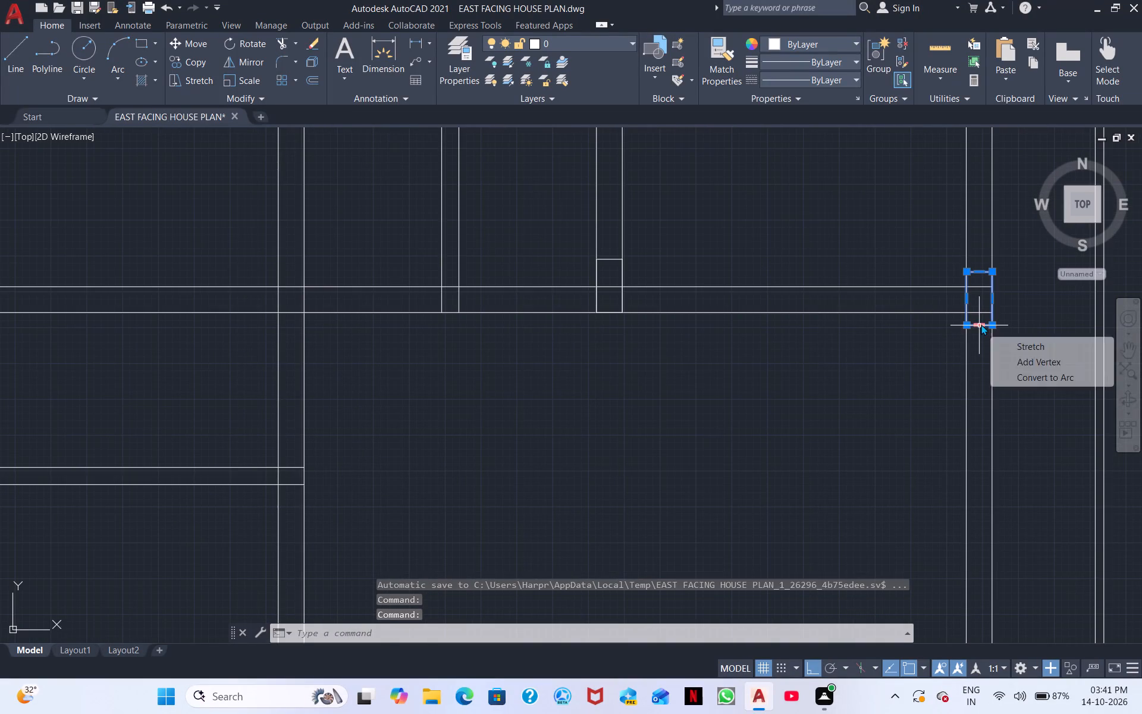
right_click(981, 324)
click(1029, 424)
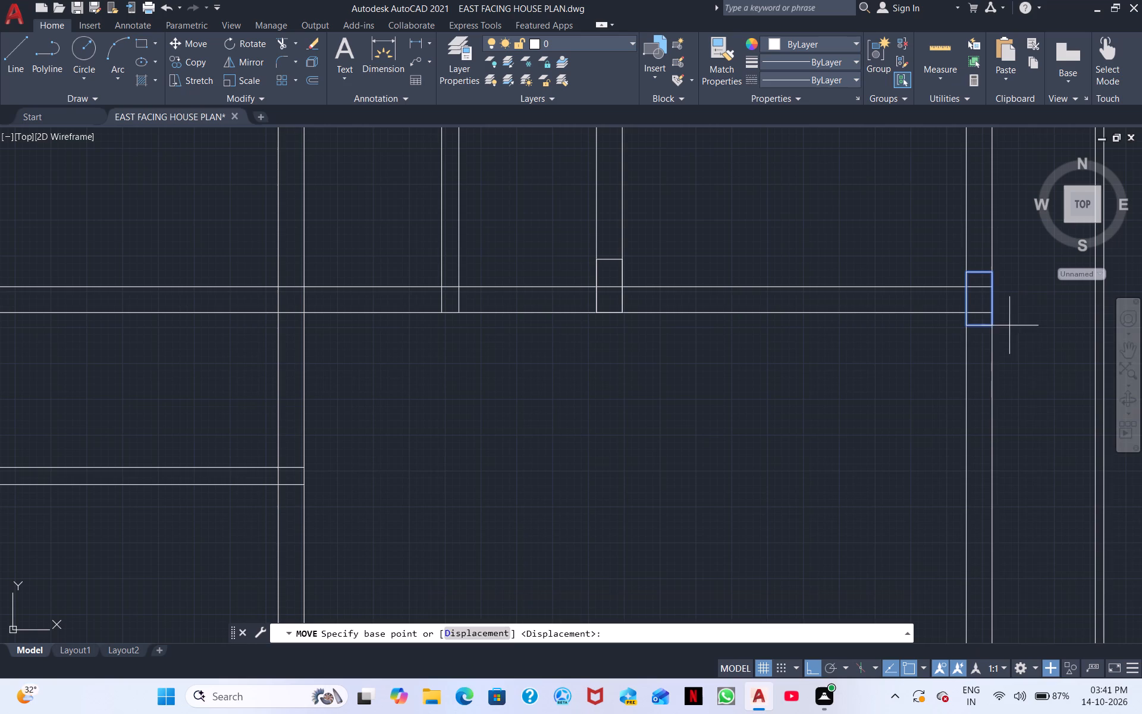
click(990, 327)
click(990, 314)
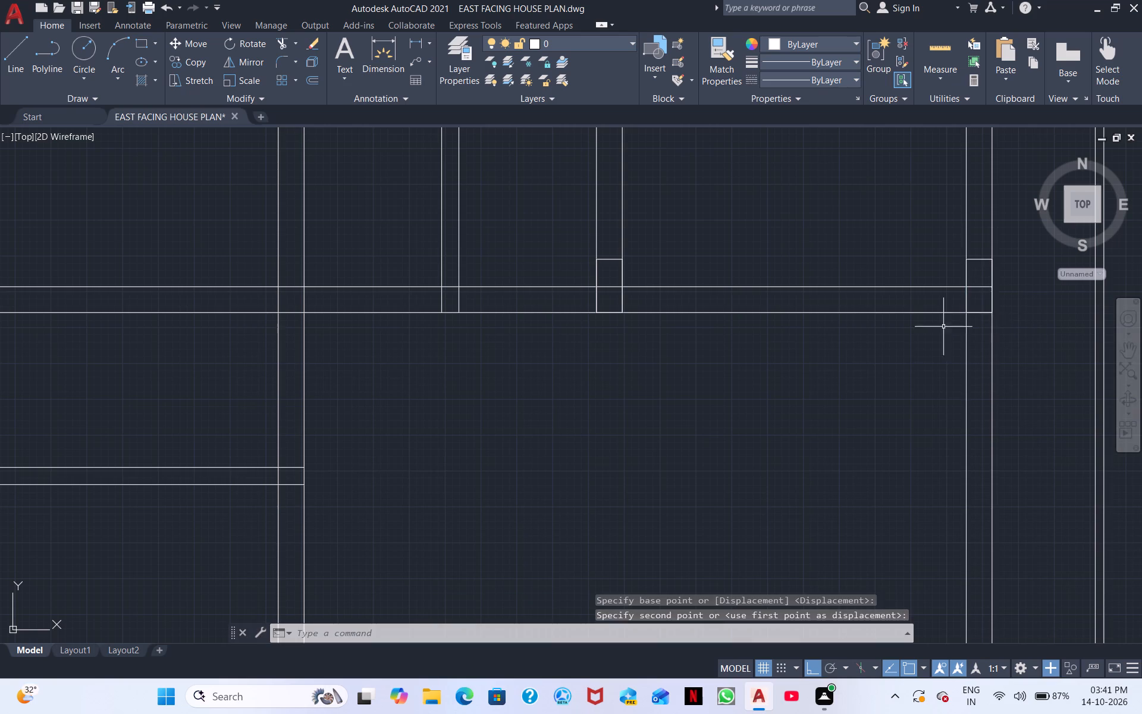
Trim the upper cross wall's north line where it runs inside the small rooms' east wall column and the east wall column.
scroll(897, 342, down, 1)
scroll(748, 283, up, 1)
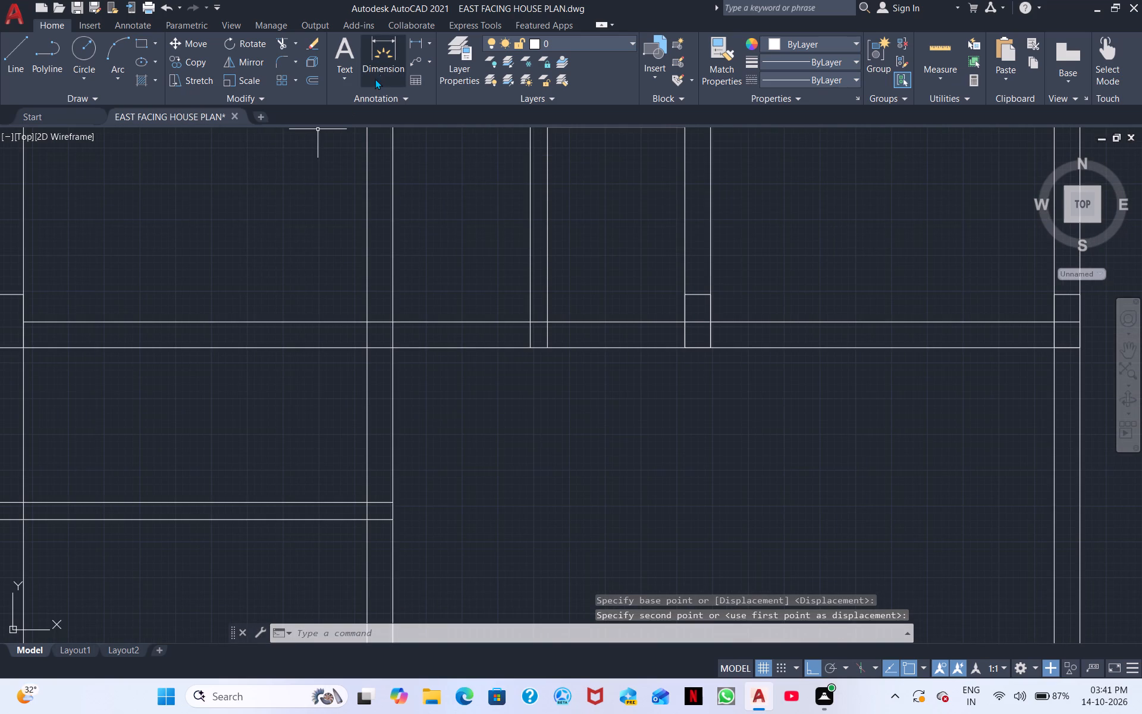
click(288, 46)
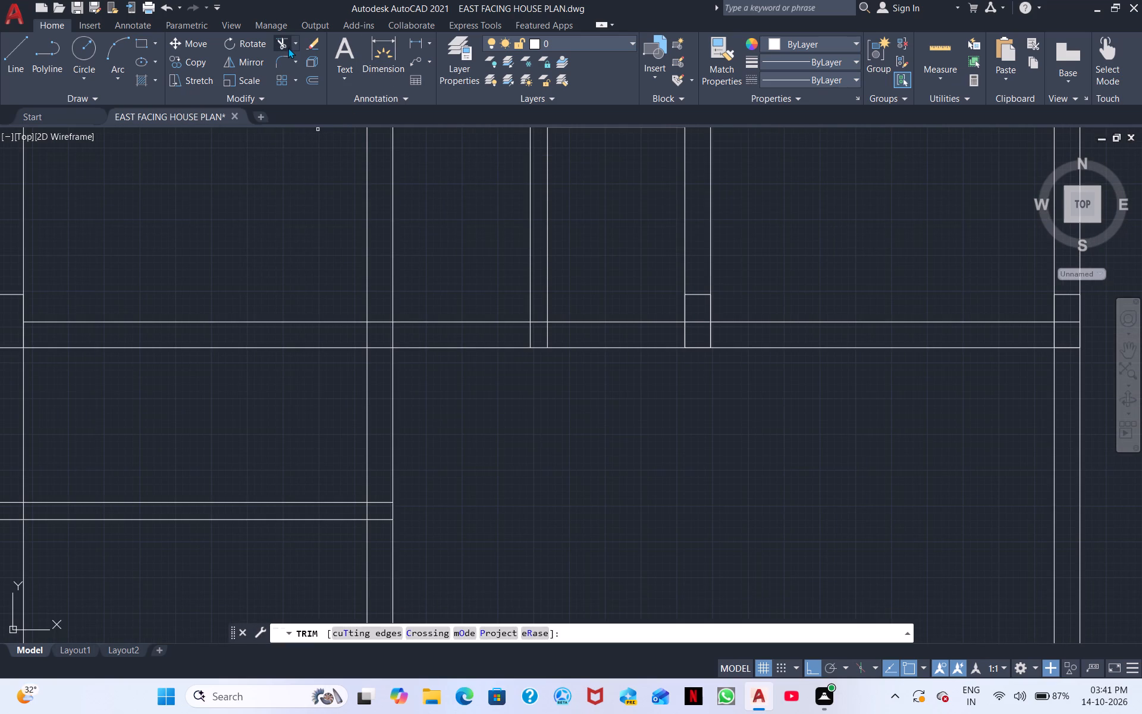
click(285, 44)
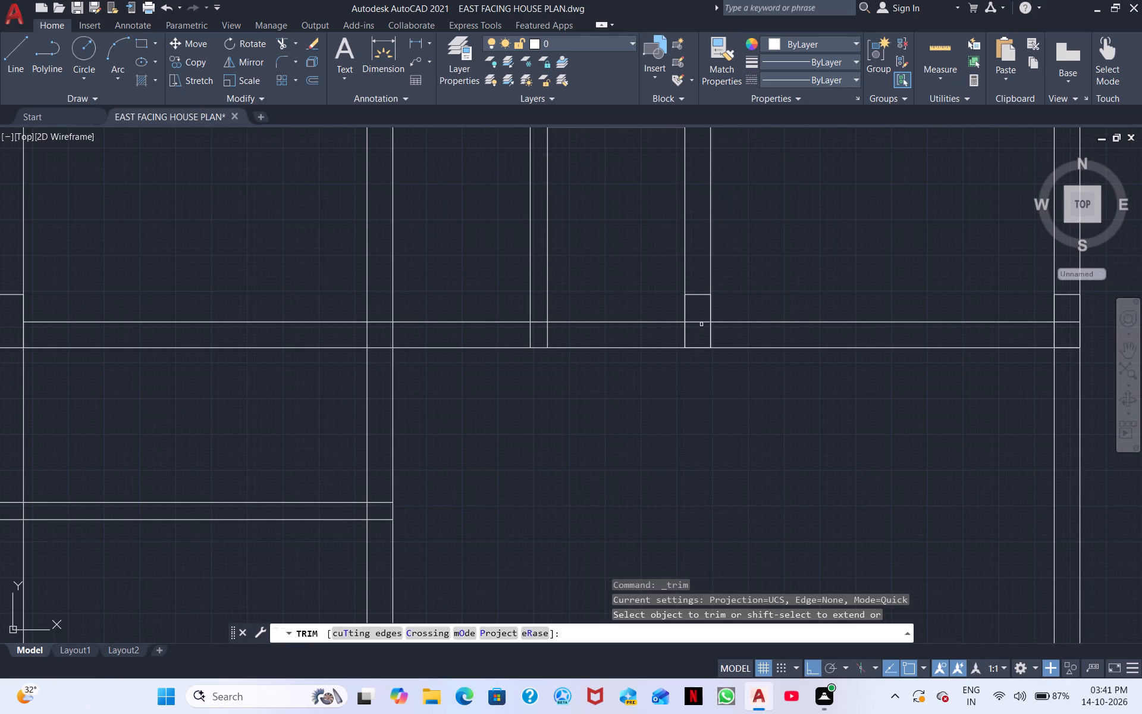
click(701, 321)
middle_drag(941, 325, 582, 326)
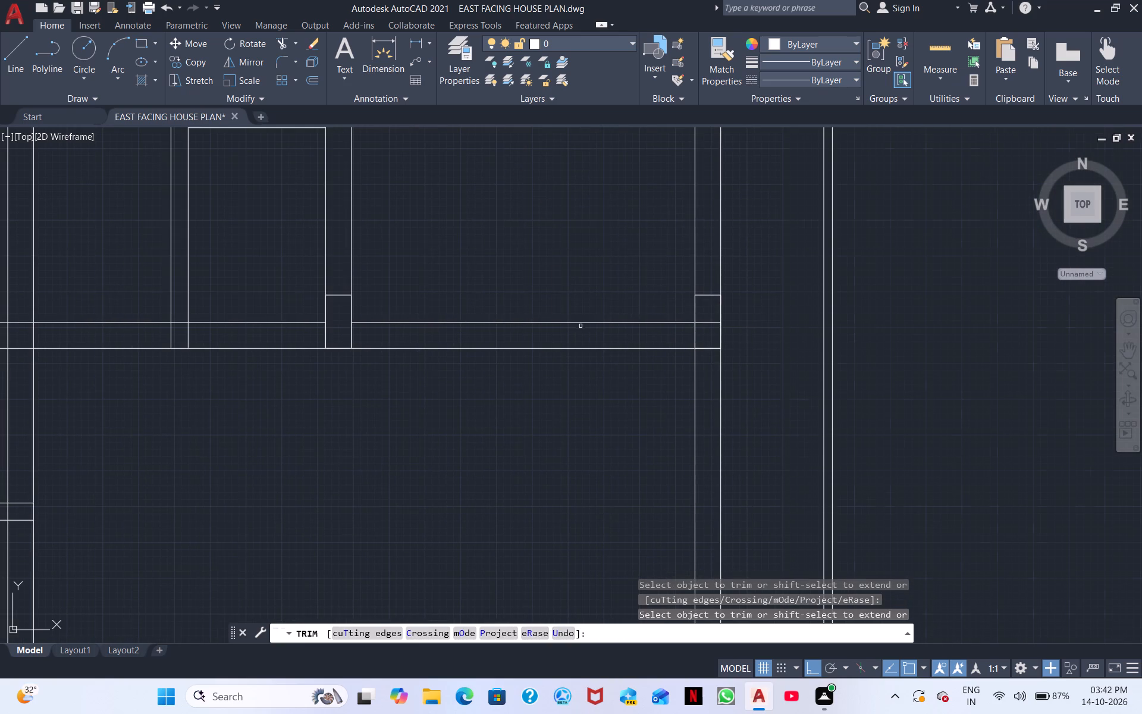
click(709, 324)
scroll(671, 349, down, 2)
middle_drag(516, 411, 636, 387)
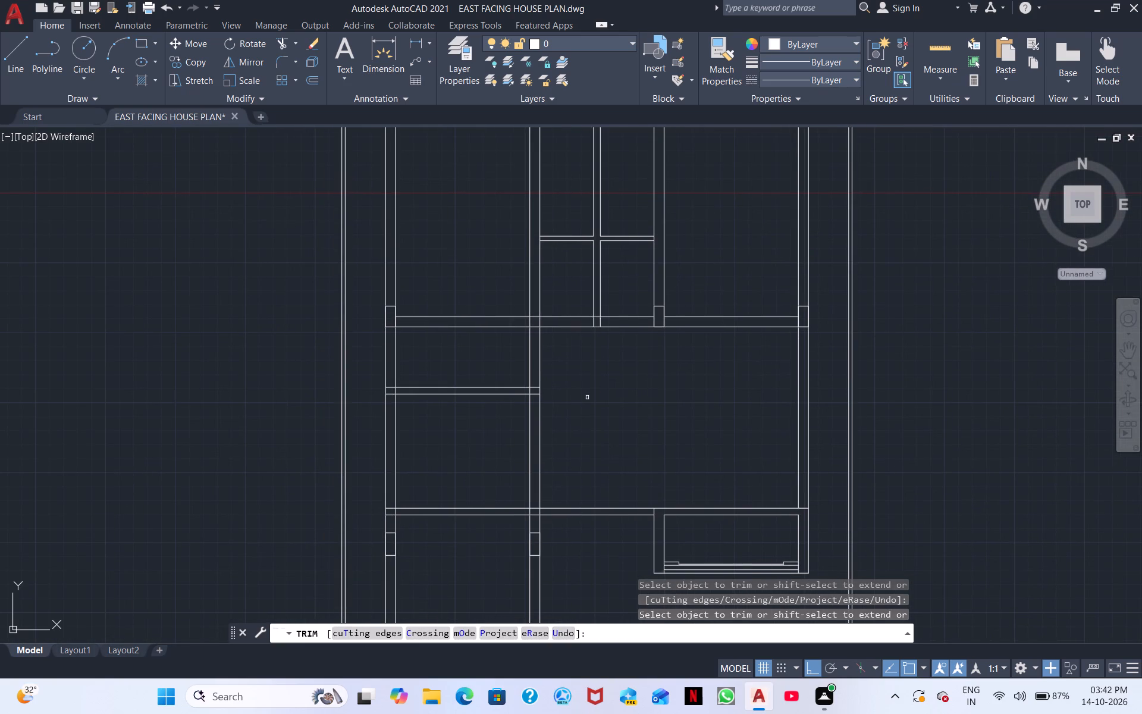
right_click(587, 397)
click(614, 422)
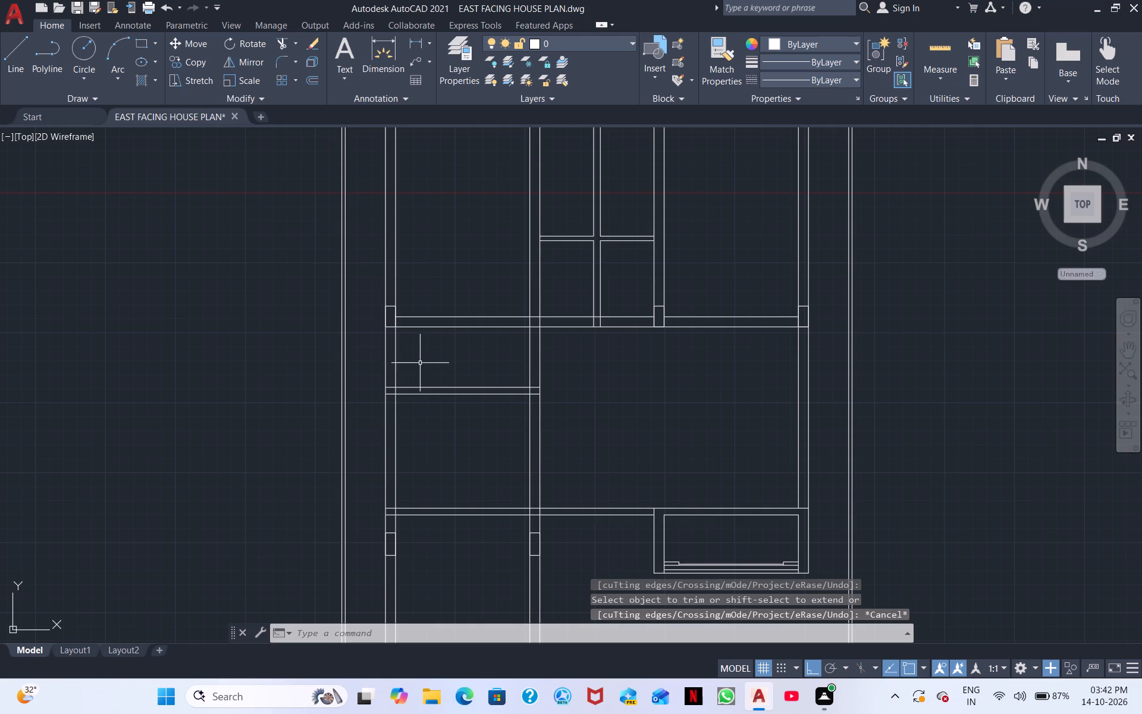
Trim the west wall's inner line where it crosses the lower cross wall and inside the column at the upper cross wall.
scroll(409, 359, up, 2)
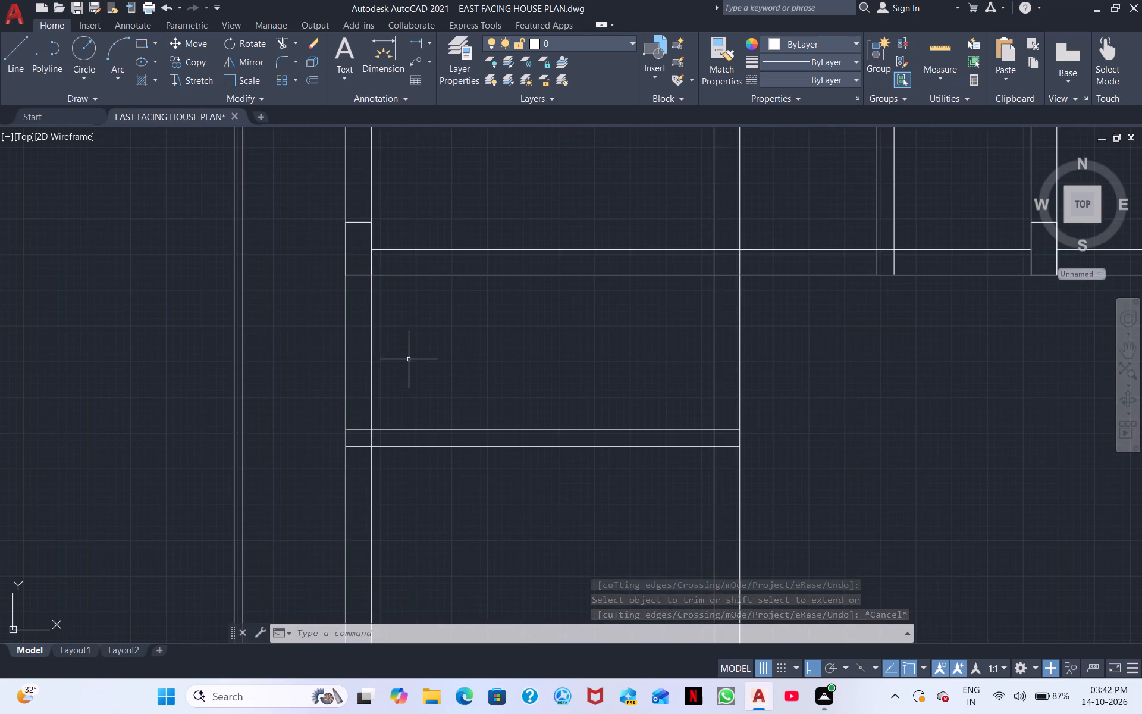
scroll(409, 359, up, 2)
scroll(391, 427, down, 1)
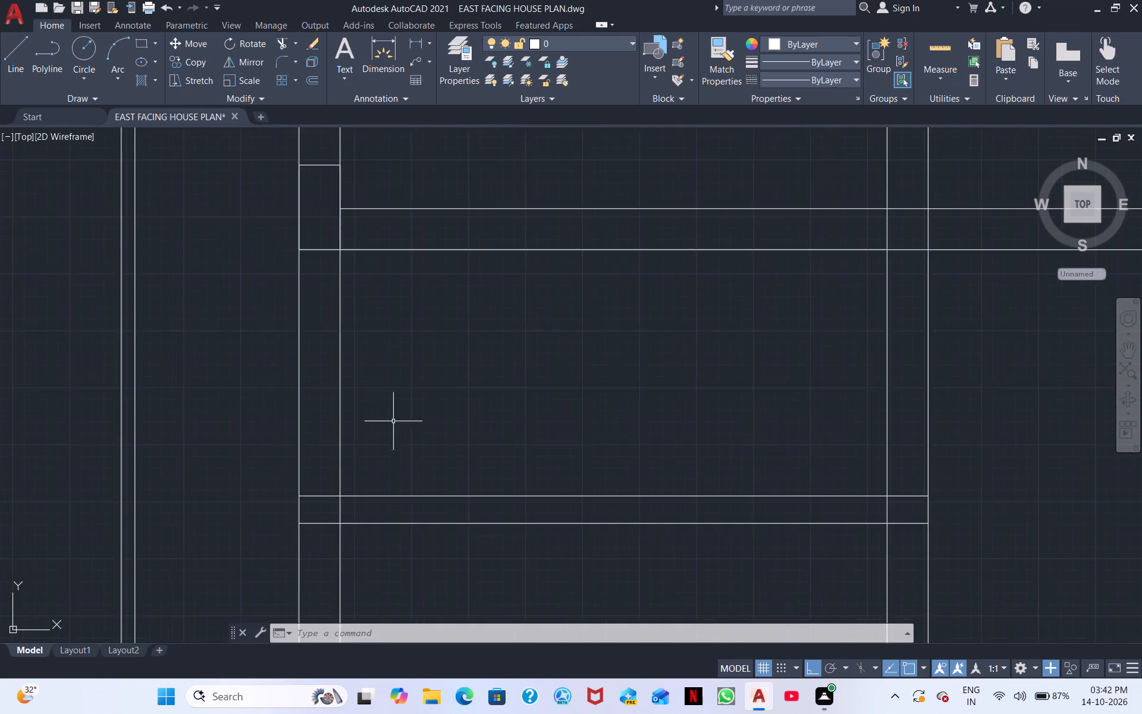
scroll(394, 419, down, 2)
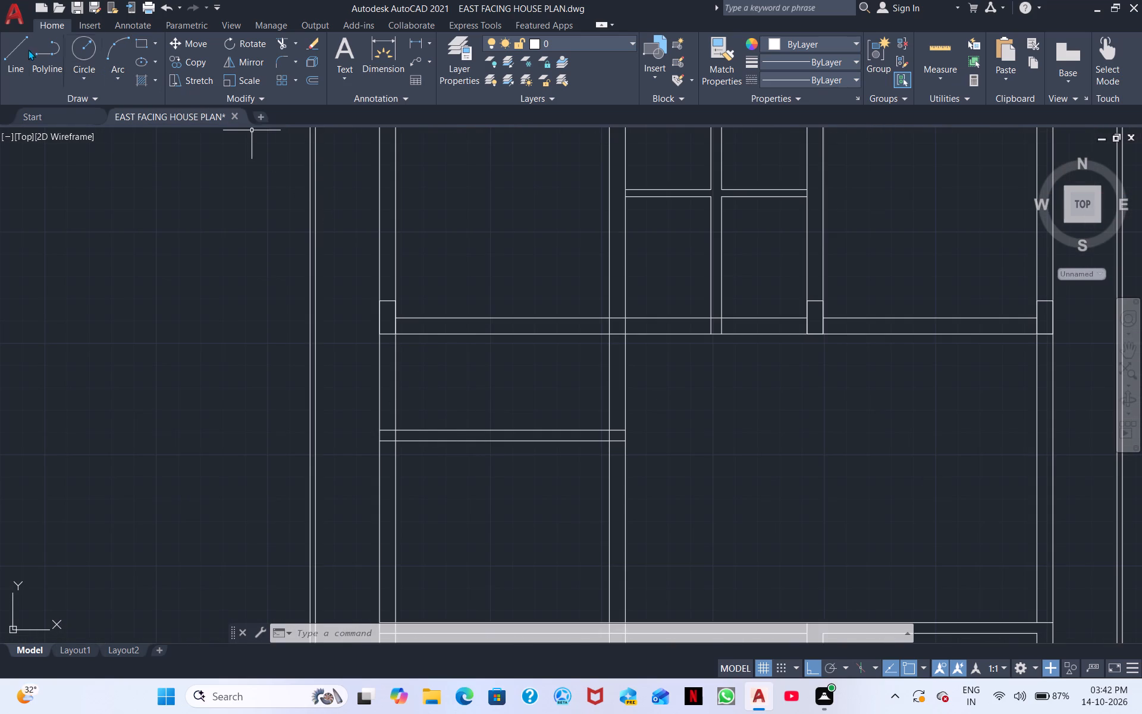
click(284, 41)
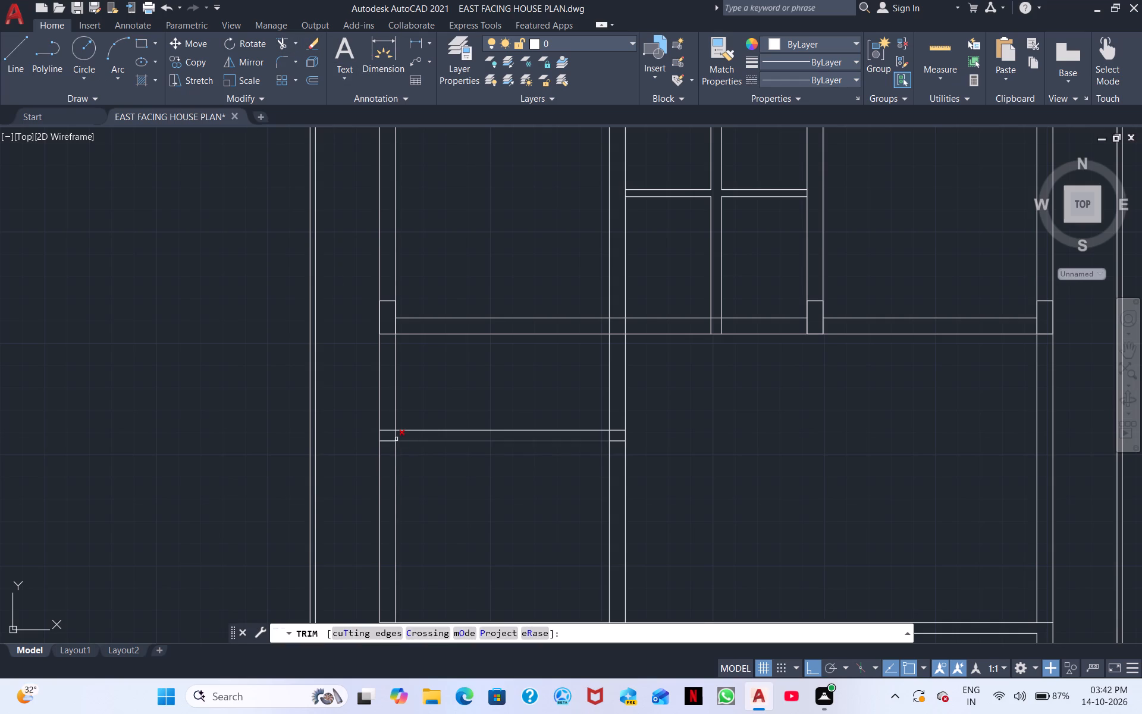
click(396, 437)
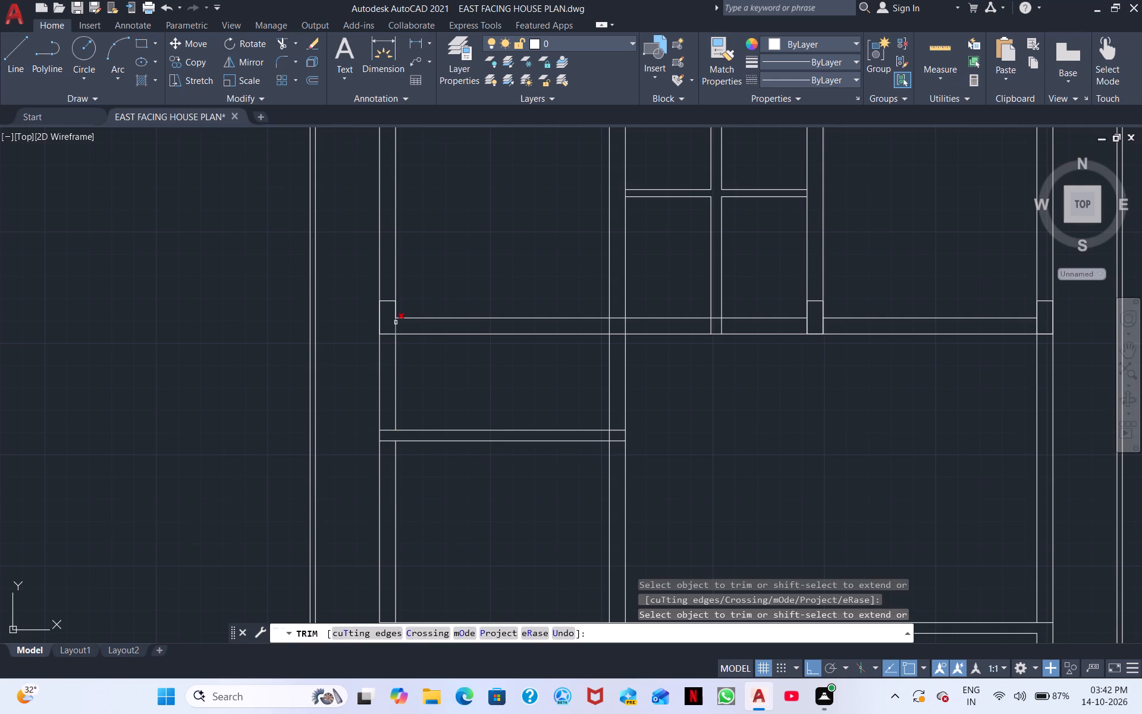
click(395, 321)
right_click(435, 393)
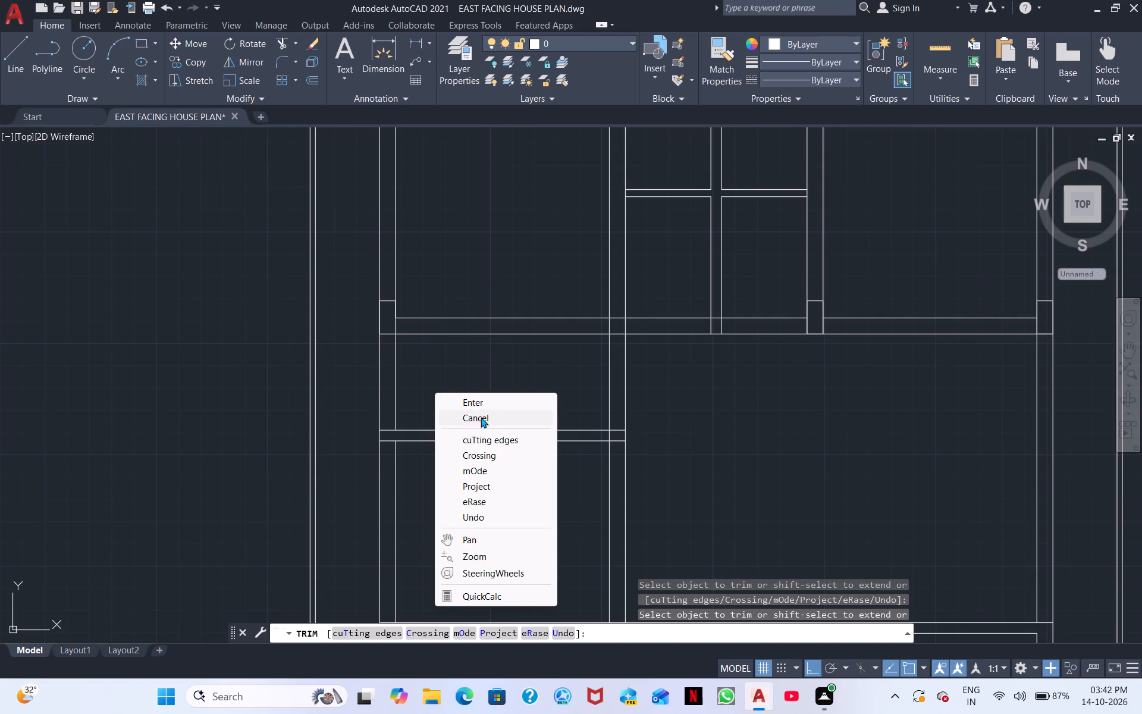
click(481, 417)
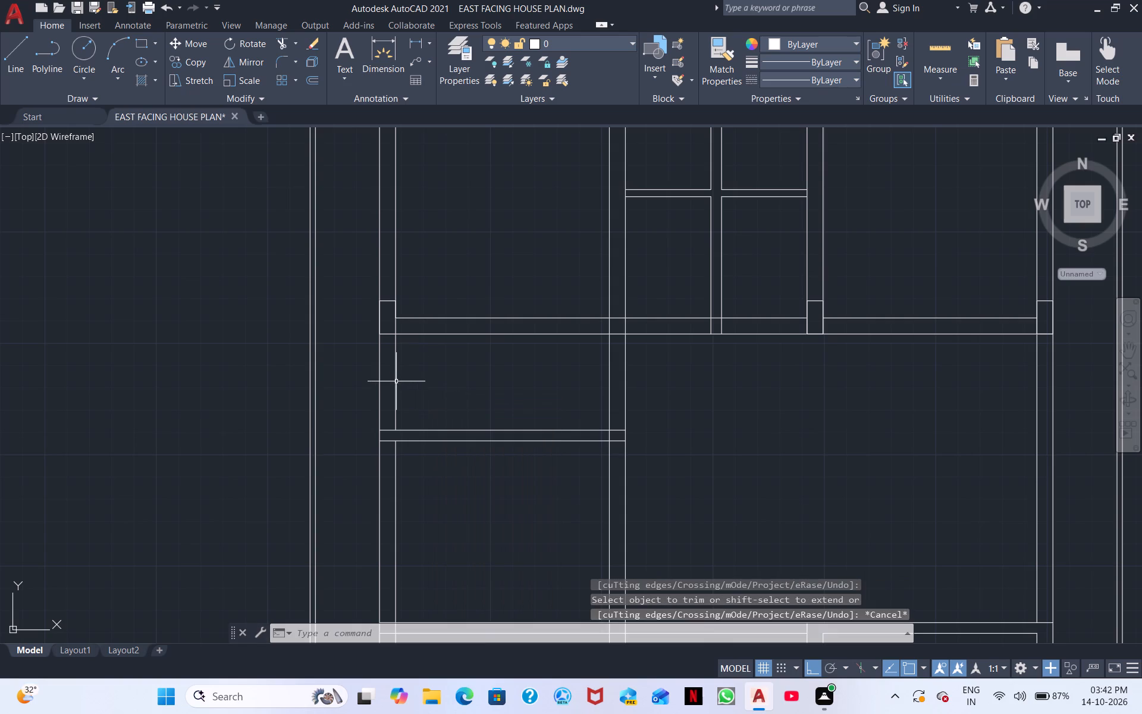
click(283, 41)
click(396, 322)
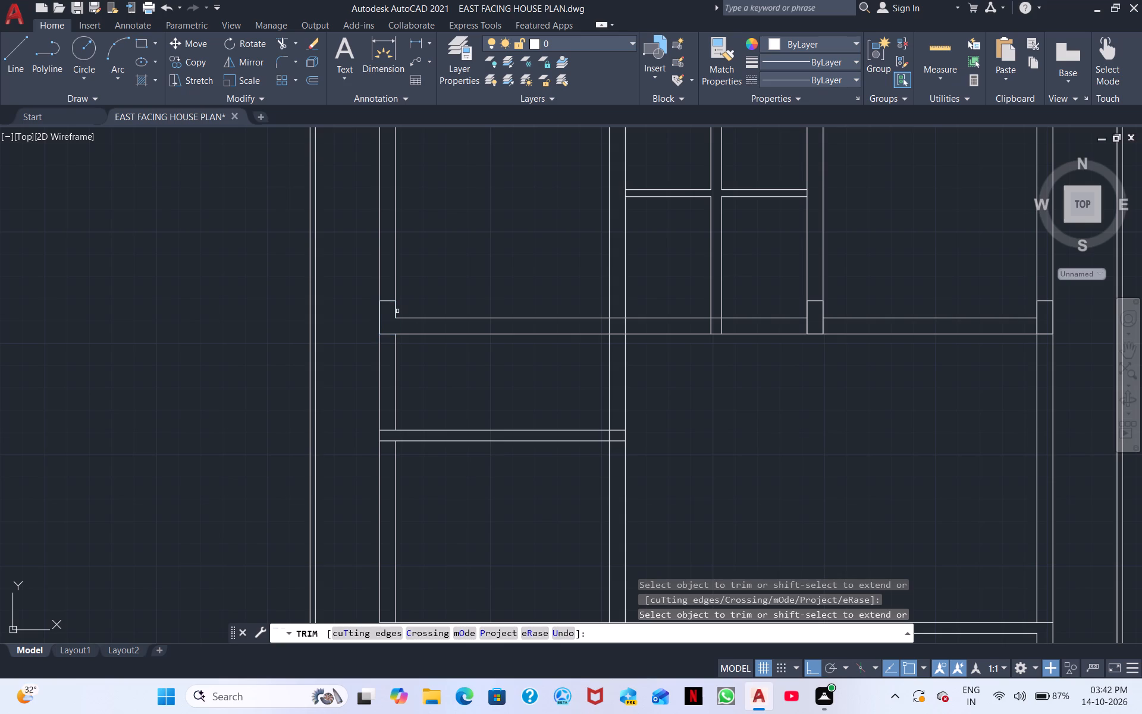
shift+click(396, 313)
key(Escape)
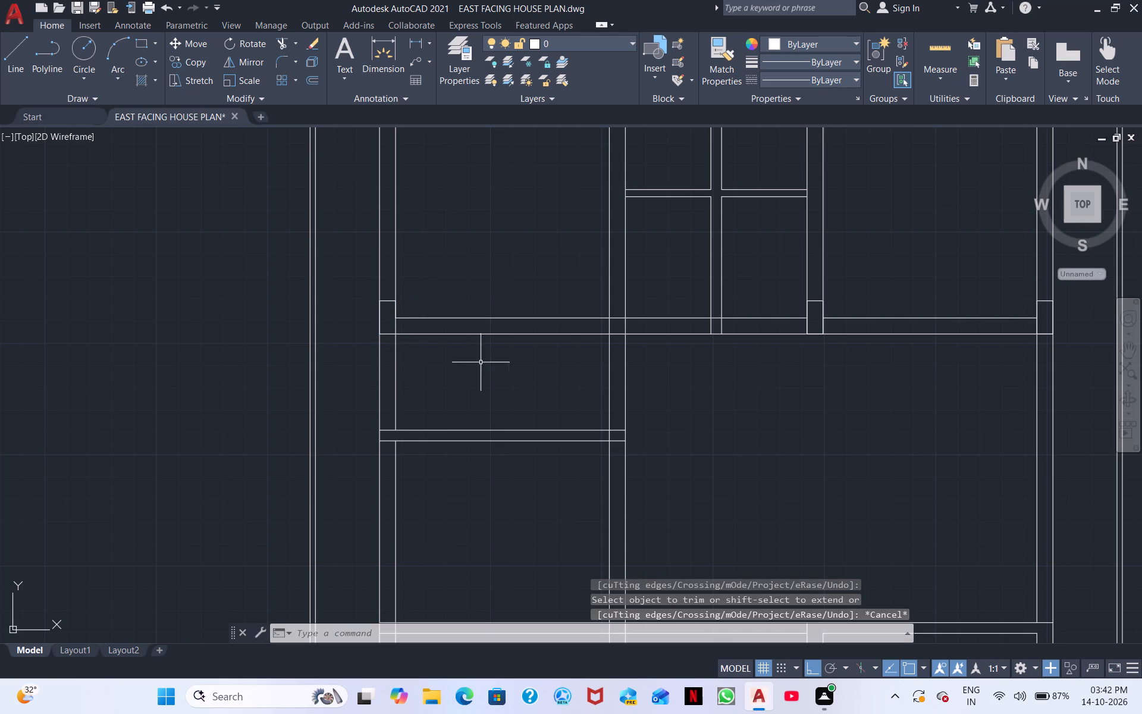
Offset the west wall's inner line between the two cross walls 6' to the east.
text(O)
key(space)
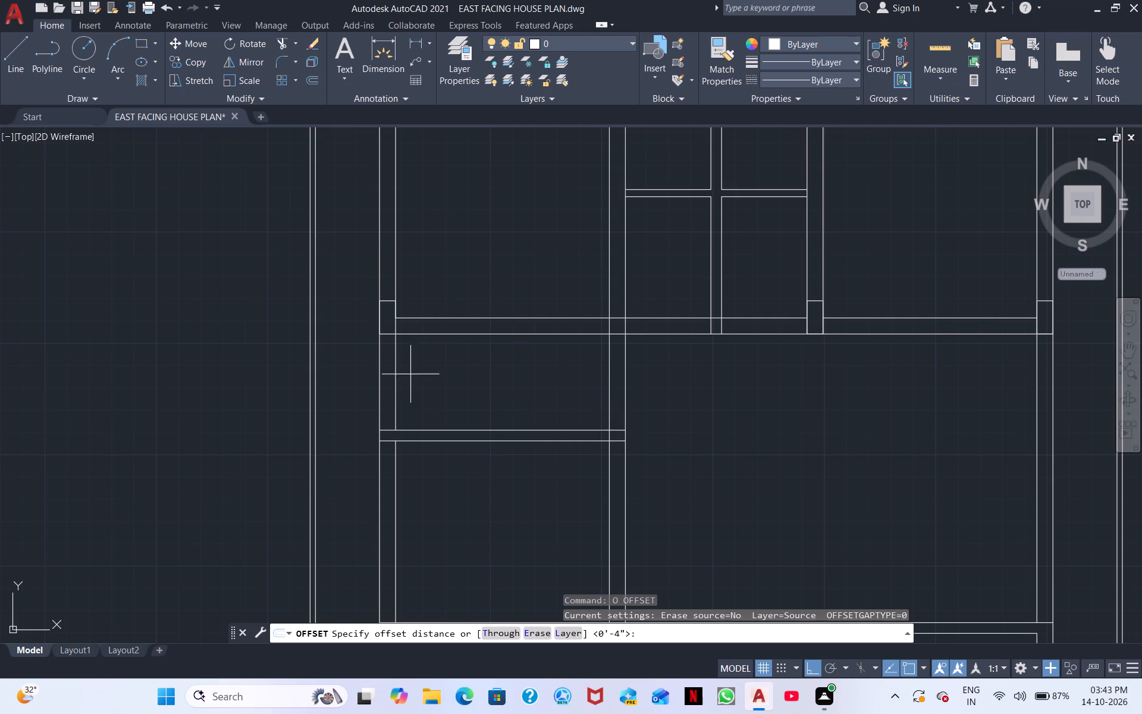
text(6')
key(Return)
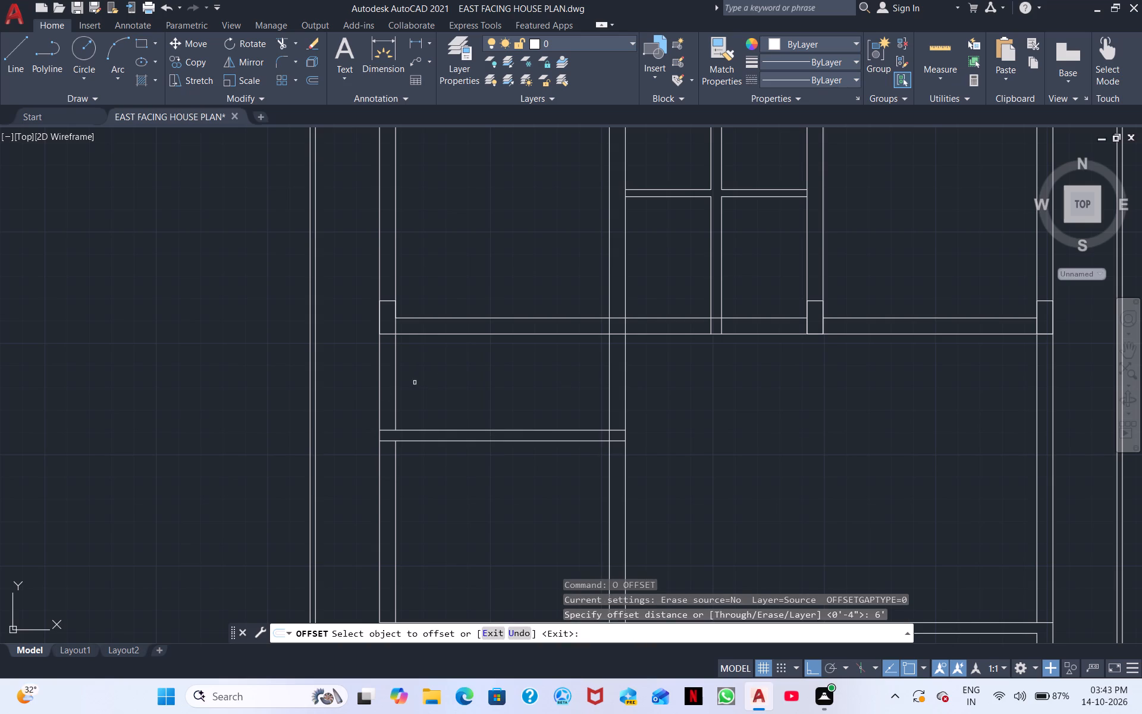
click(396, 405)
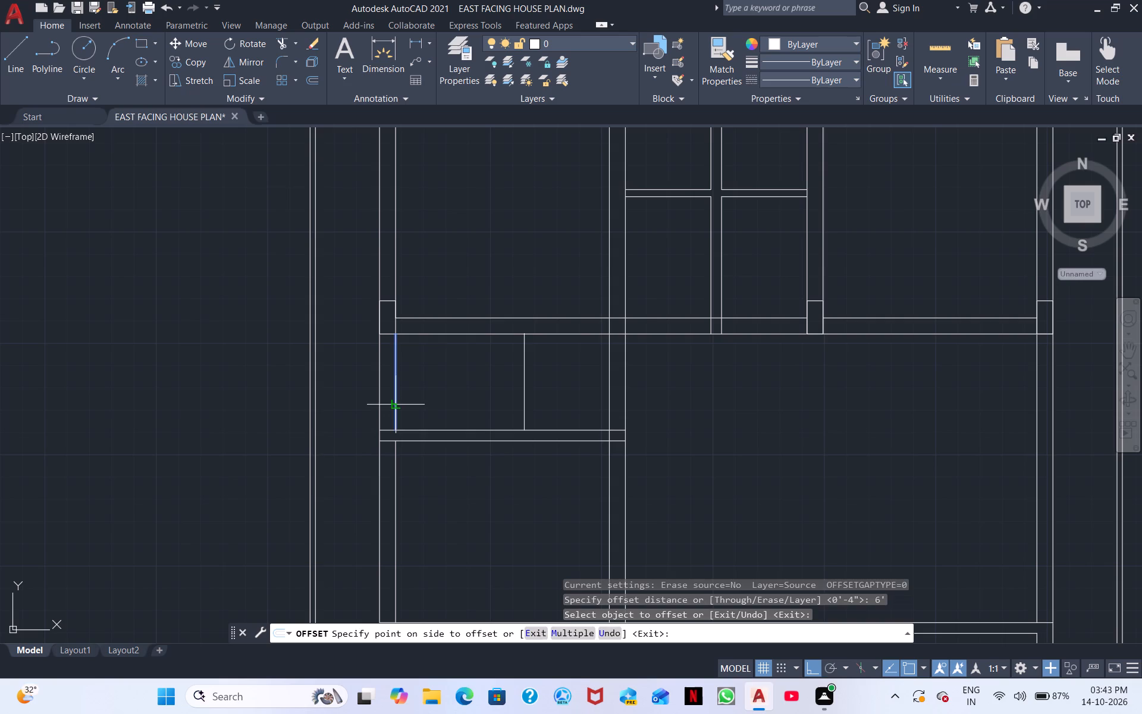
click(438, 402)
key(space)
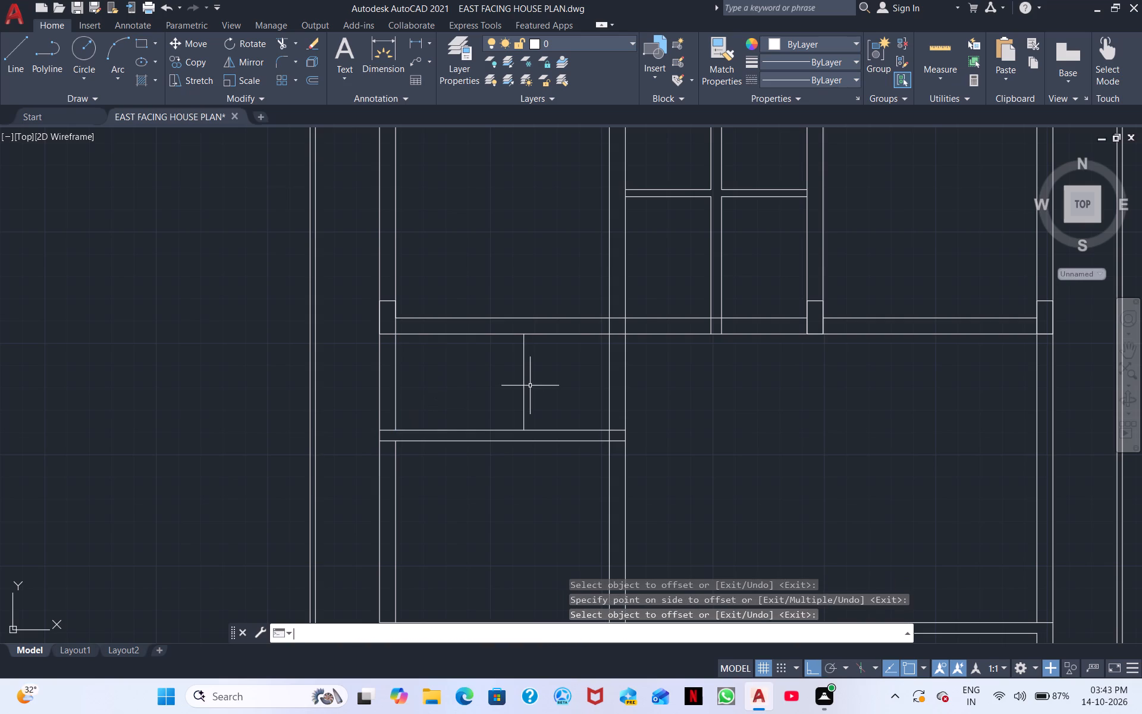
Offset the new partition line 4" to the east to give the partition its thickness.
key(space)
text(4")
key(Return)
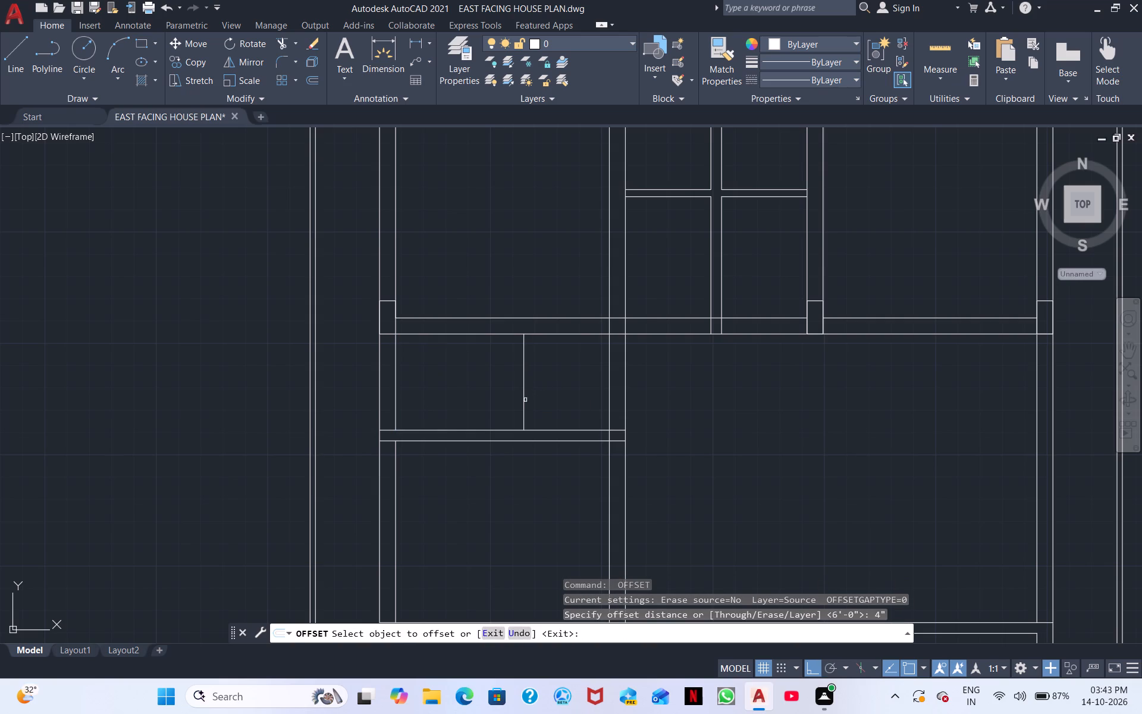
click(525, 403)
click(542, 409)
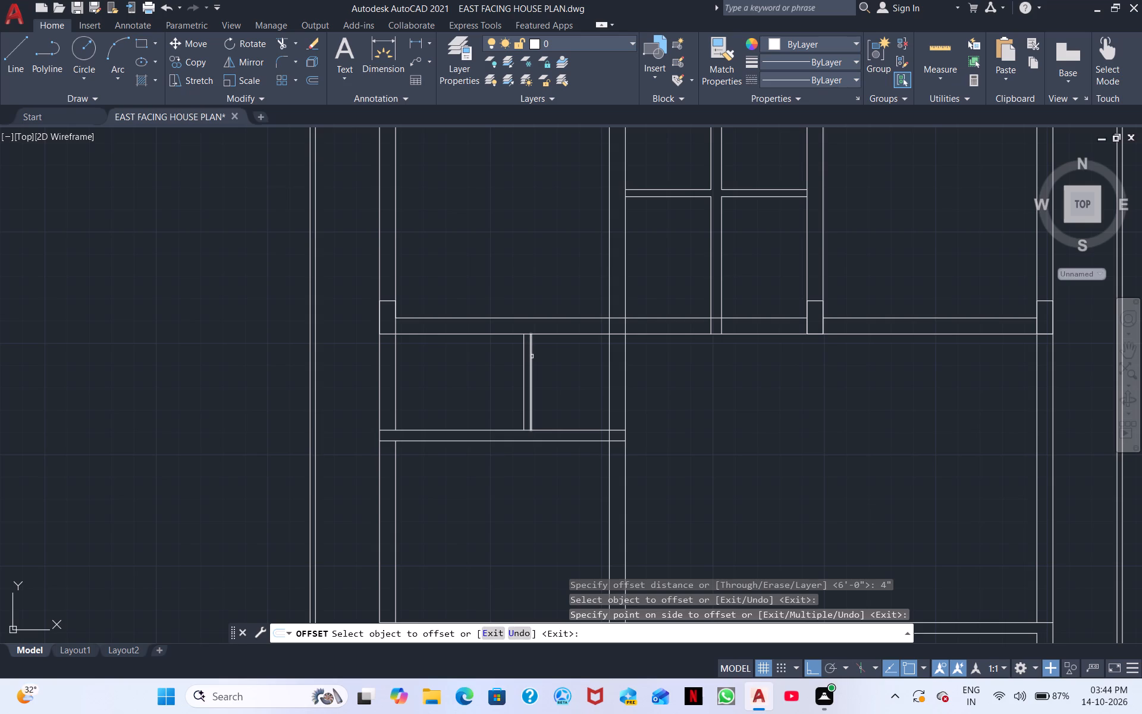
Extend the partition's east line to the upper cross wall's north line and trim the middle wall's west line between the cross walls.
click(283, 39)
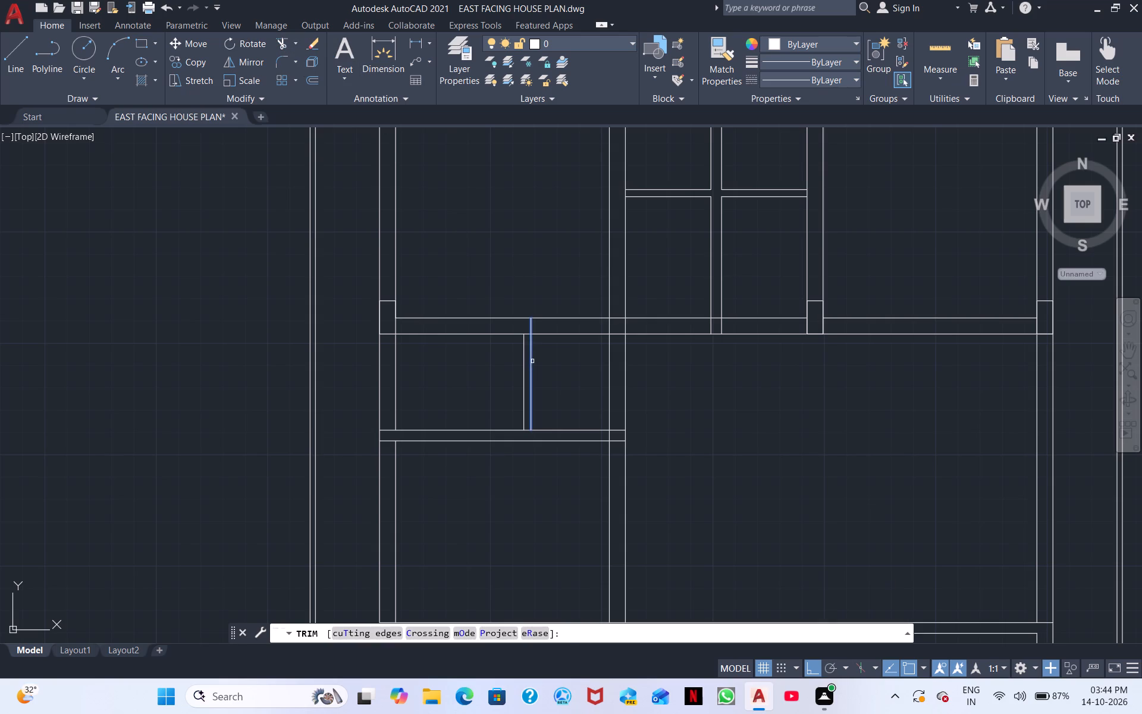
shift+click(532, 361)
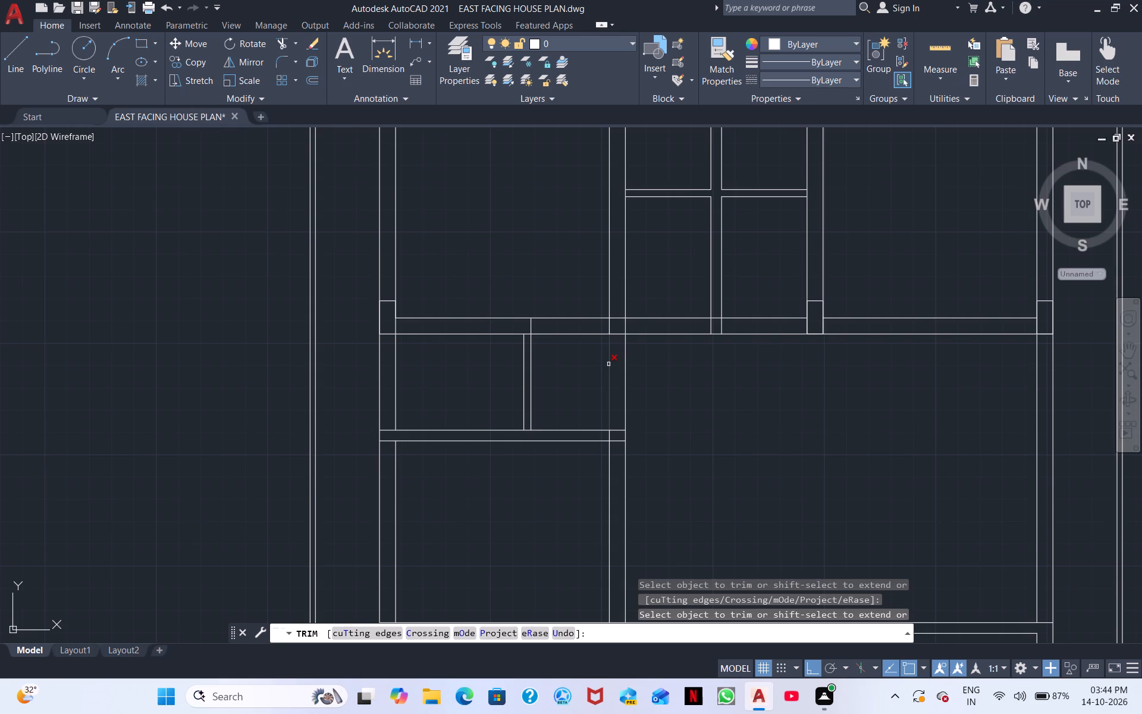
click(608, 364)
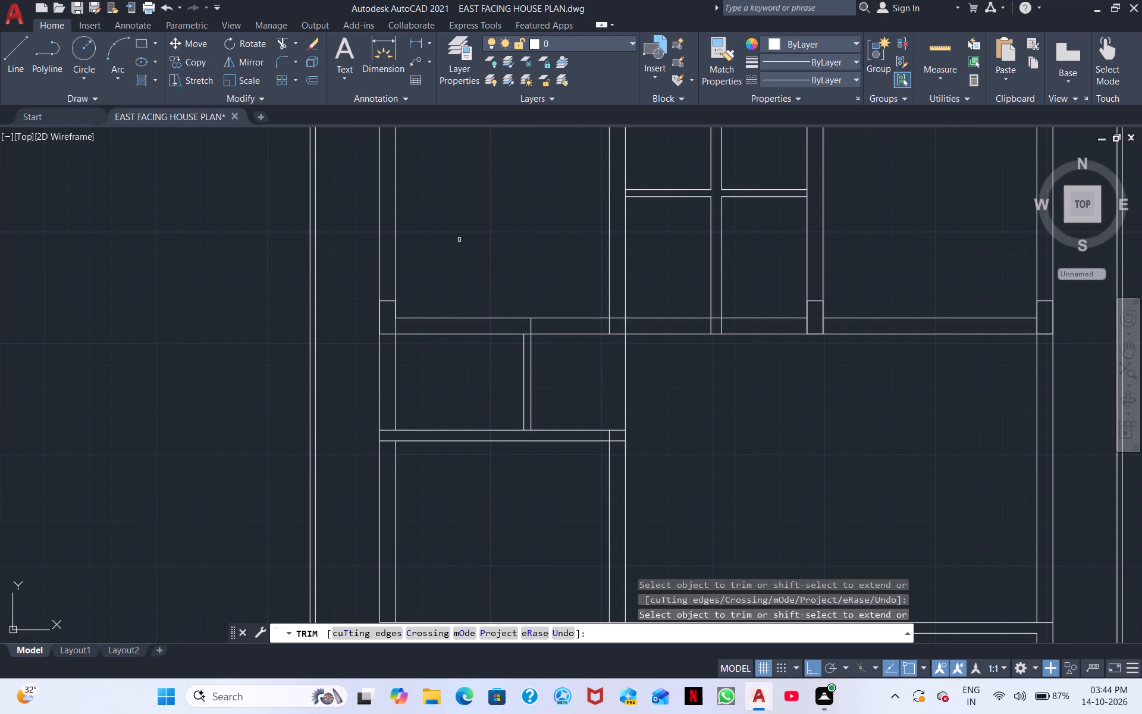
Draw a short vertical line across the upper cross wall's thickness, slightly west of the middle wall.
click(9, 48)
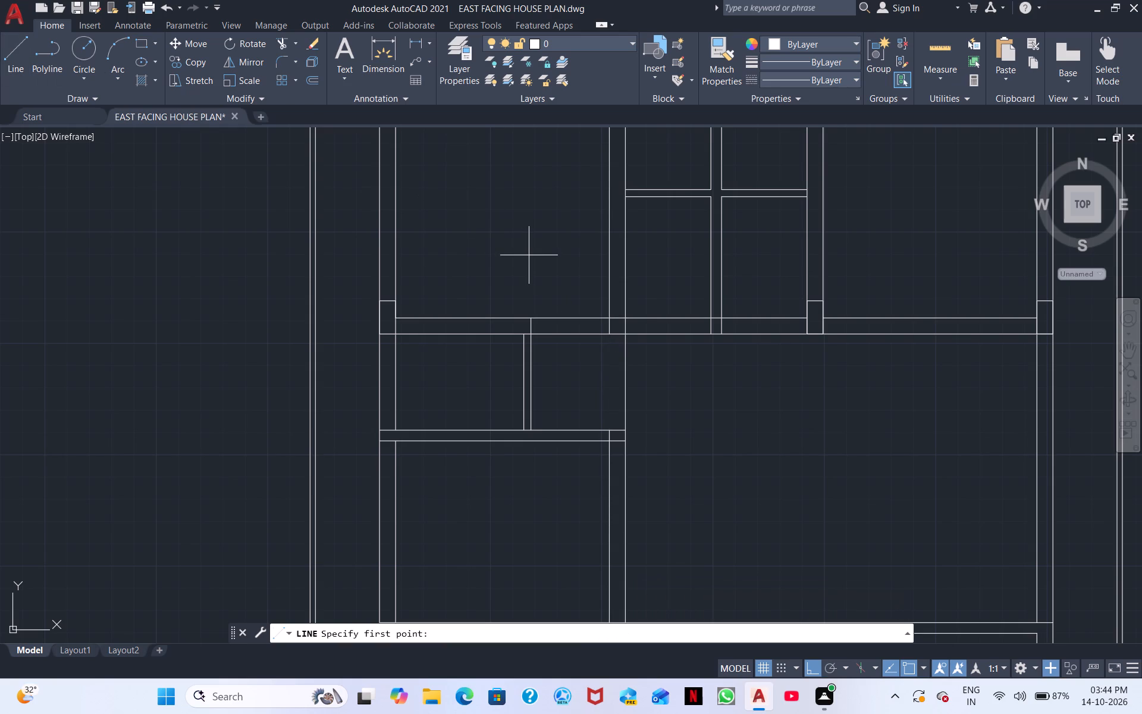
scroll(529, 255, up, 1)
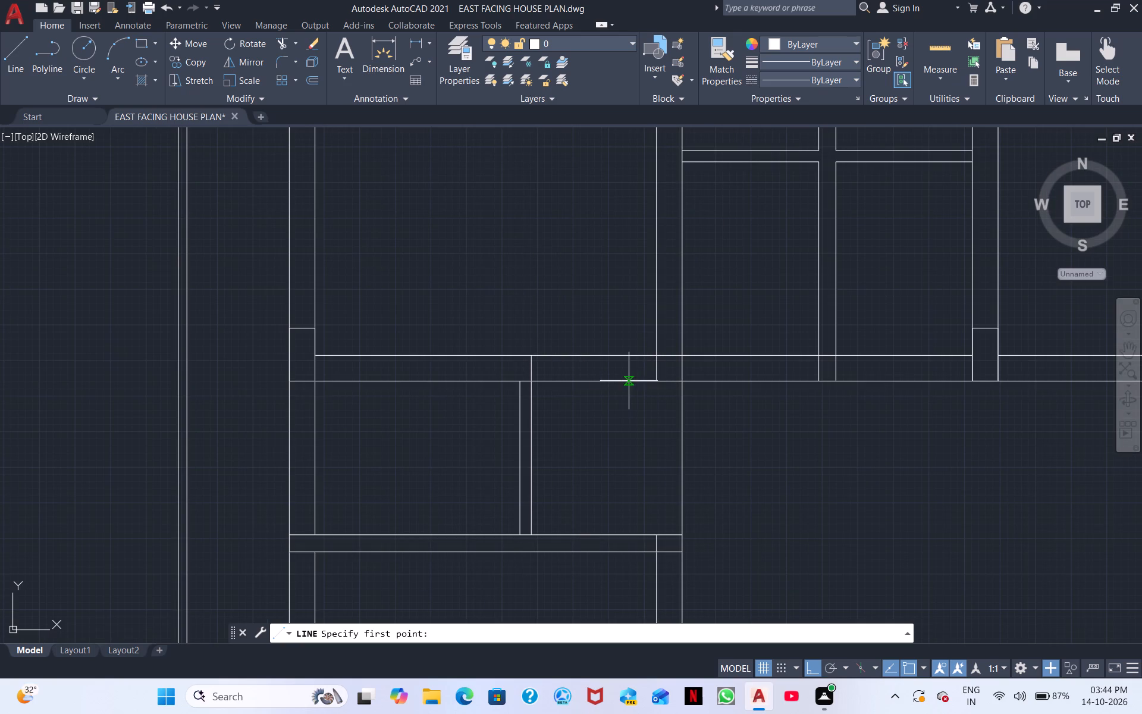
scroll(641, 353, up, 3)
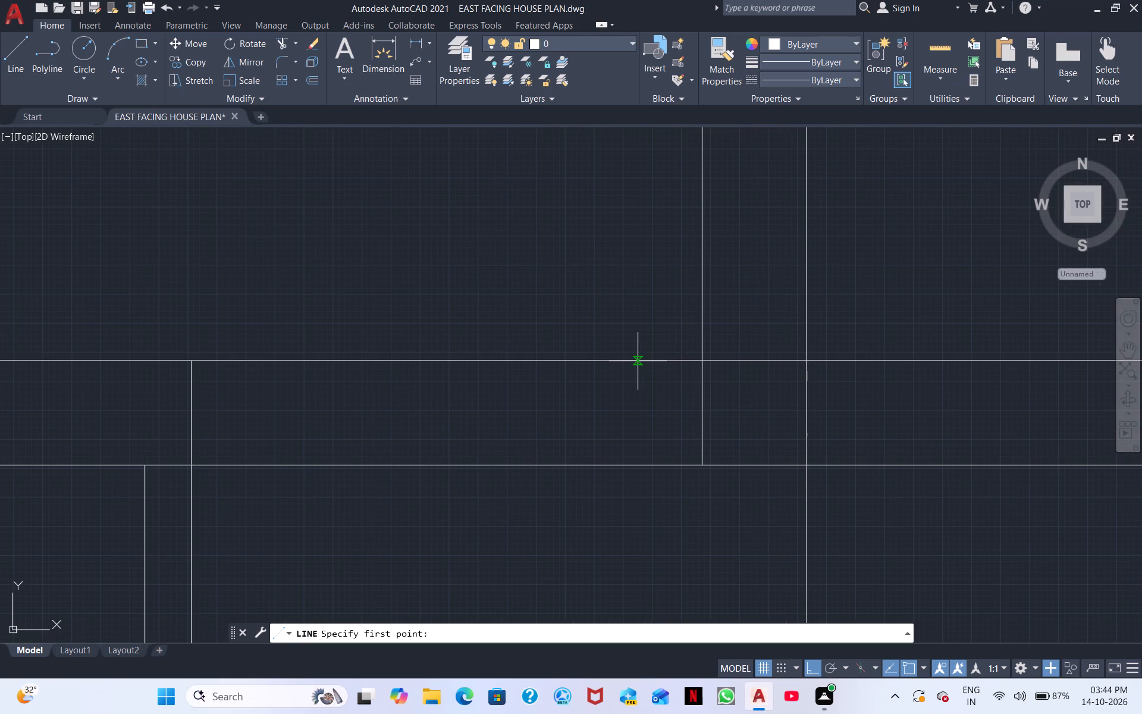
click(638, 359)
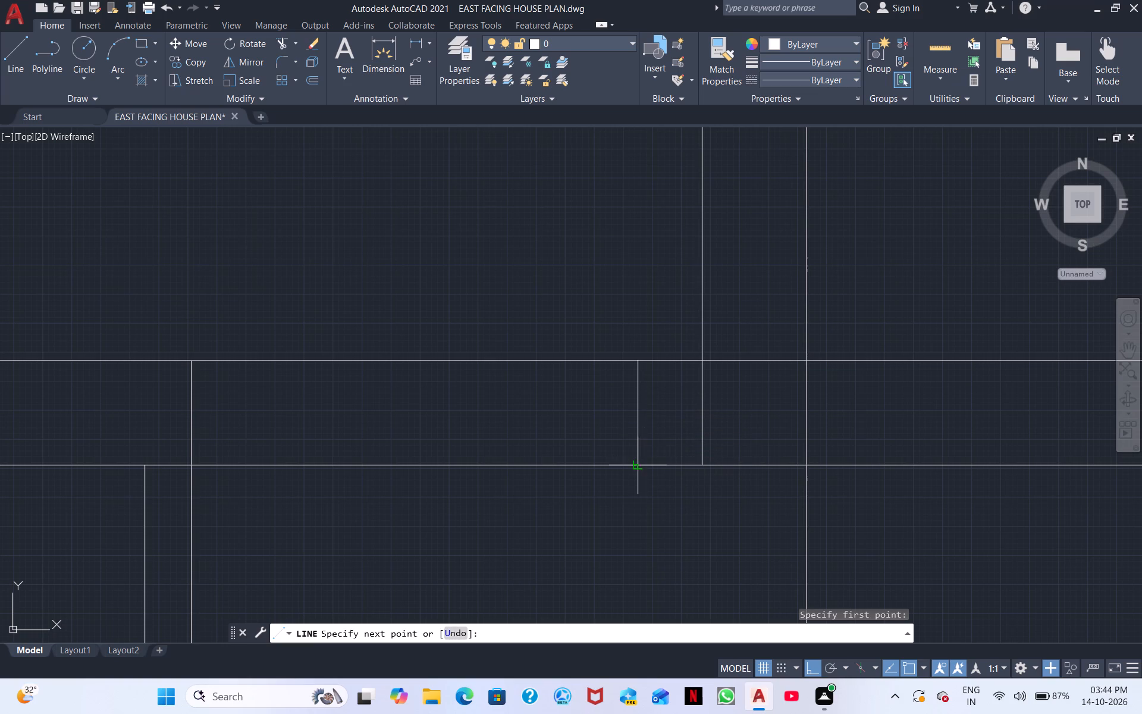
click(639, 469)
key(Escape)
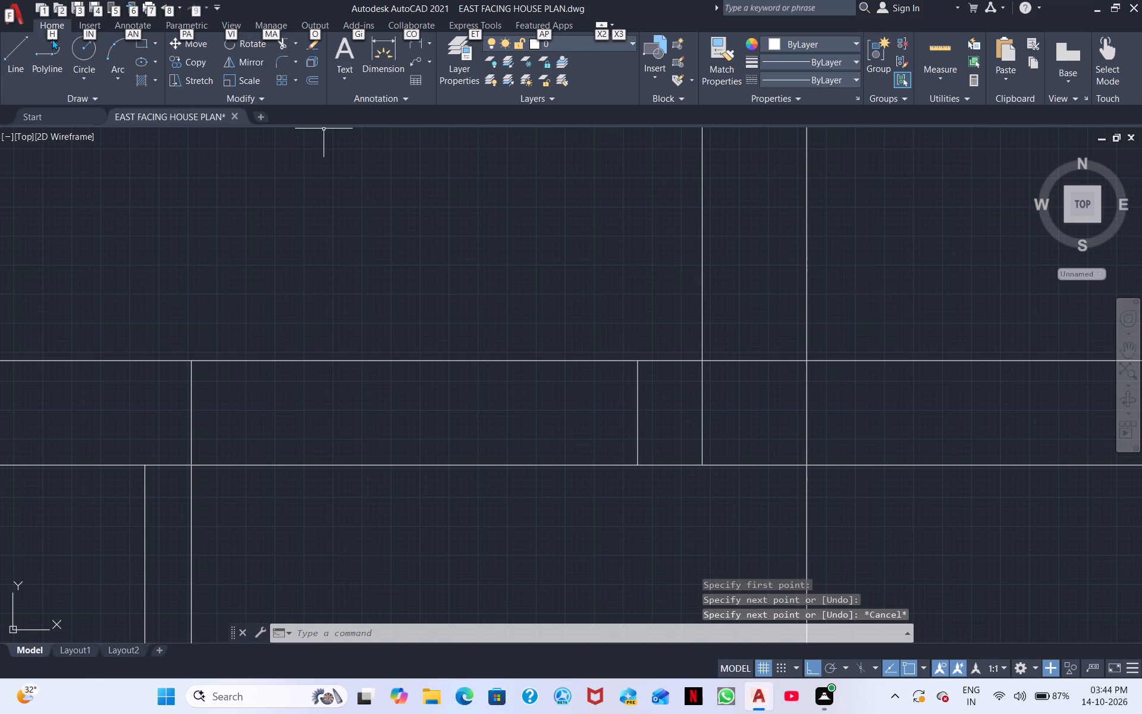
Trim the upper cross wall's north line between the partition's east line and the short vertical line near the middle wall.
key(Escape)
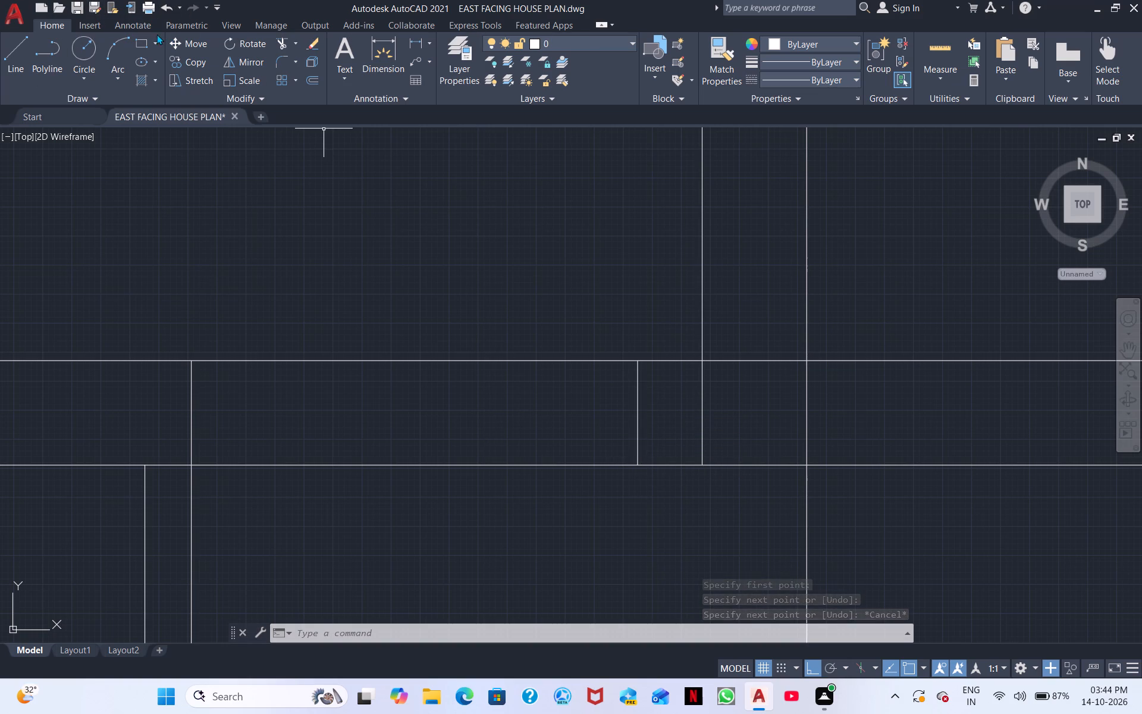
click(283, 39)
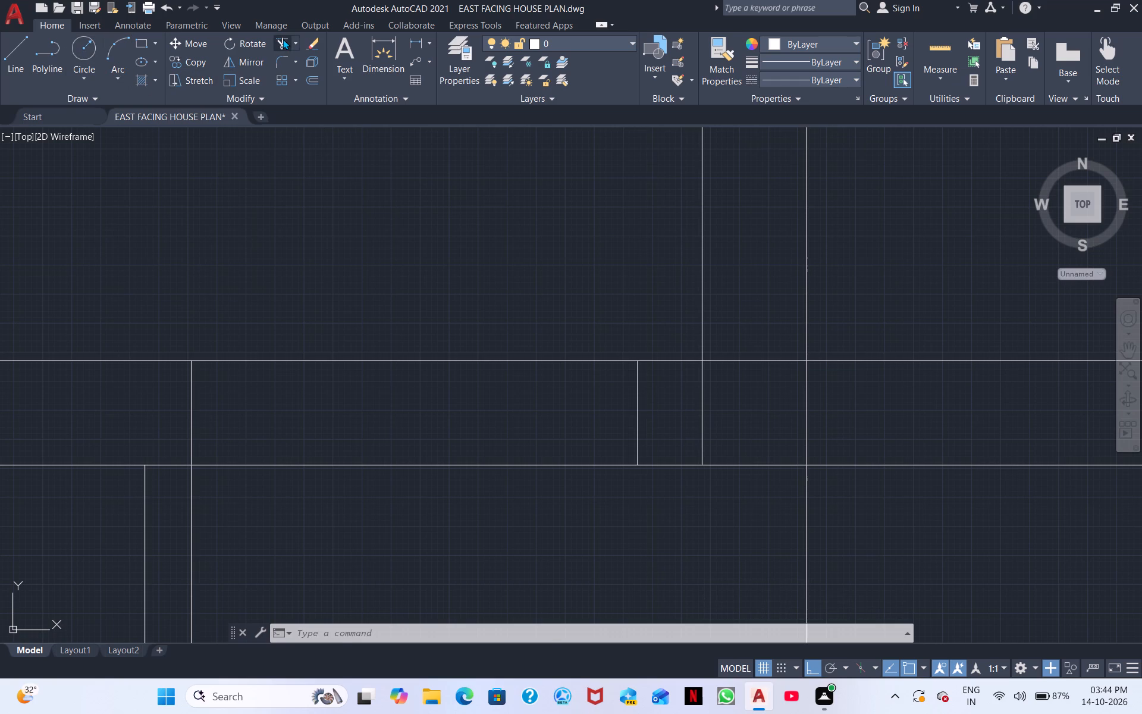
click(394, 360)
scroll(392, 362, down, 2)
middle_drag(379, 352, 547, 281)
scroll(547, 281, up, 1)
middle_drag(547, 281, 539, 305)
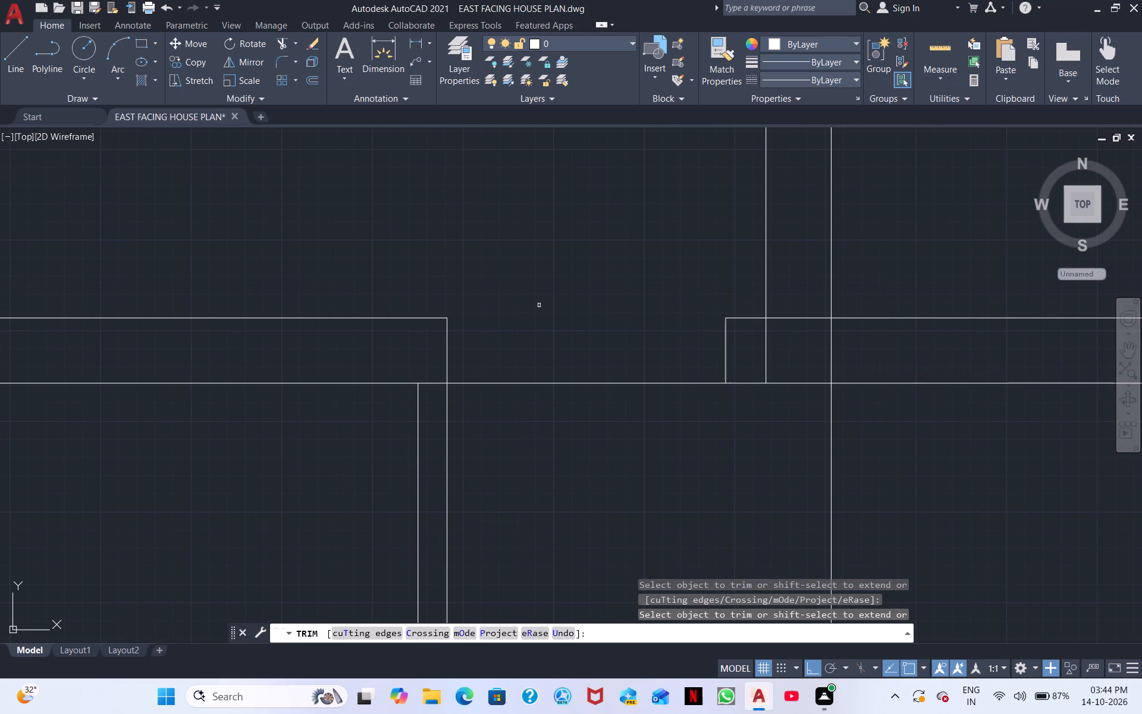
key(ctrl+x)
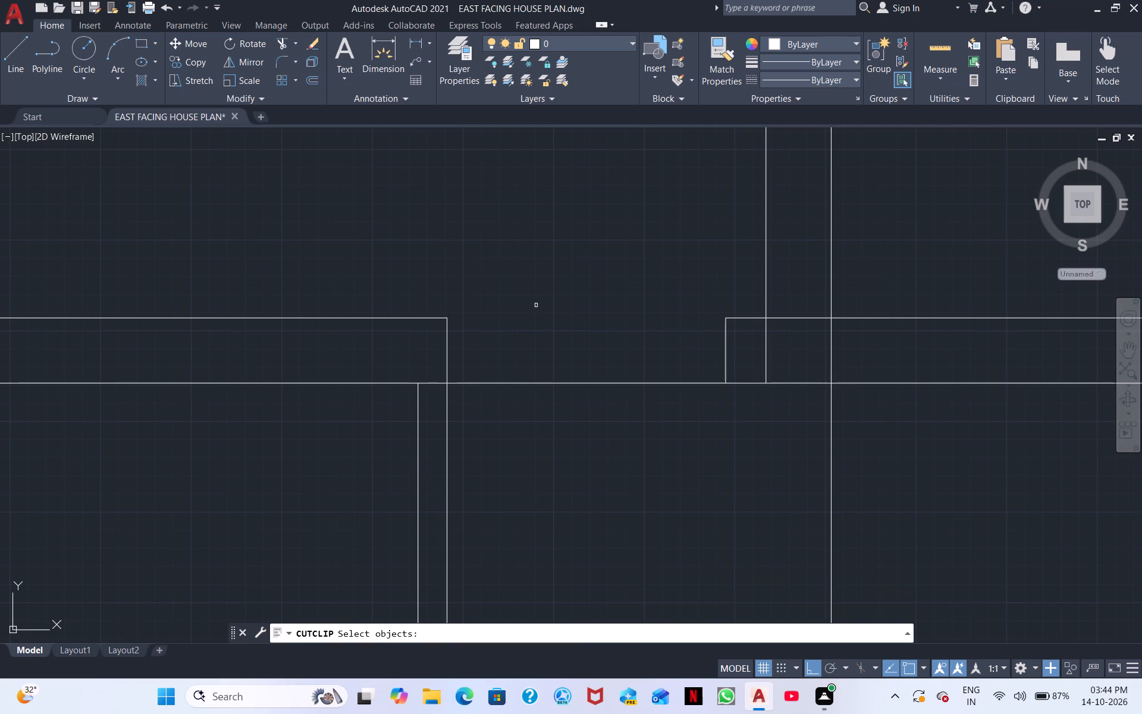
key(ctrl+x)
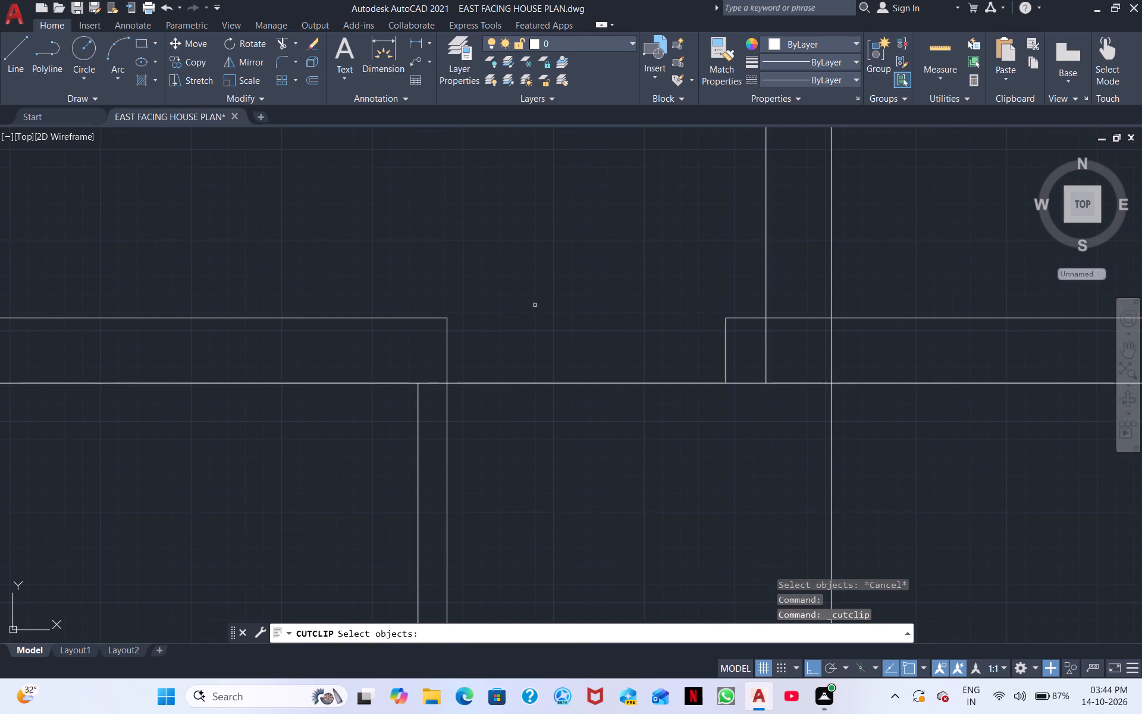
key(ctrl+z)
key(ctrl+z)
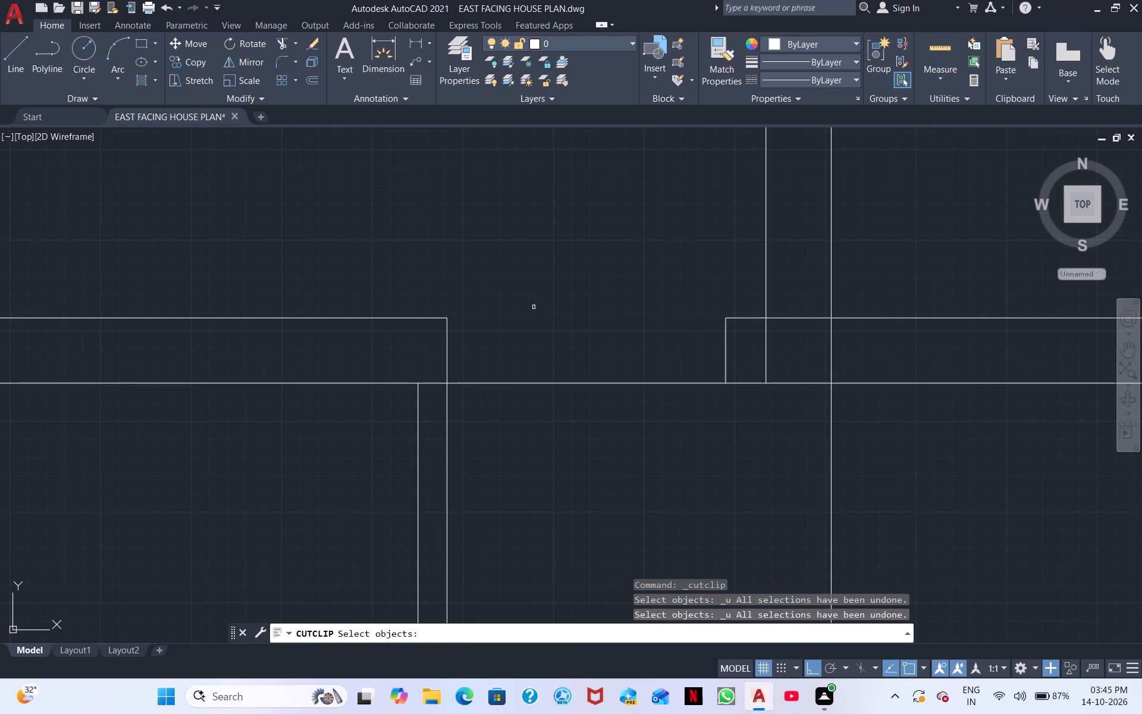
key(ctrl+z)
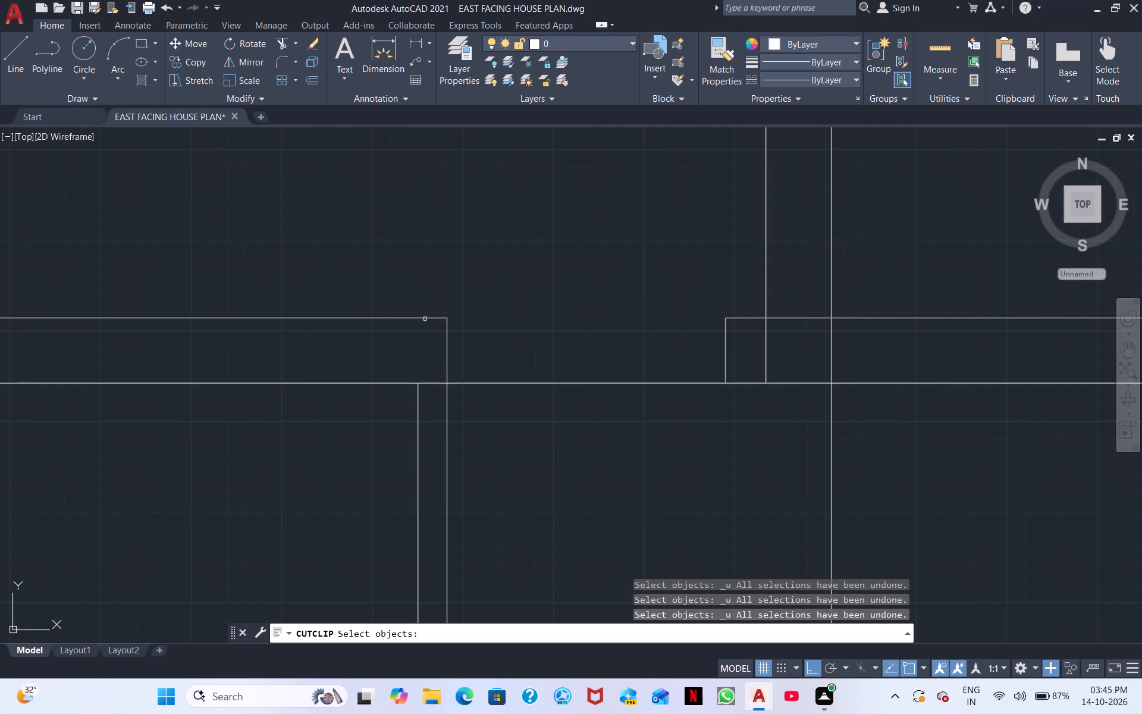
Restore the upper cross wall's north line across the gap and remove the short vertical line beside the middle wall.
click(288, 46)
shift+click(741, 318)
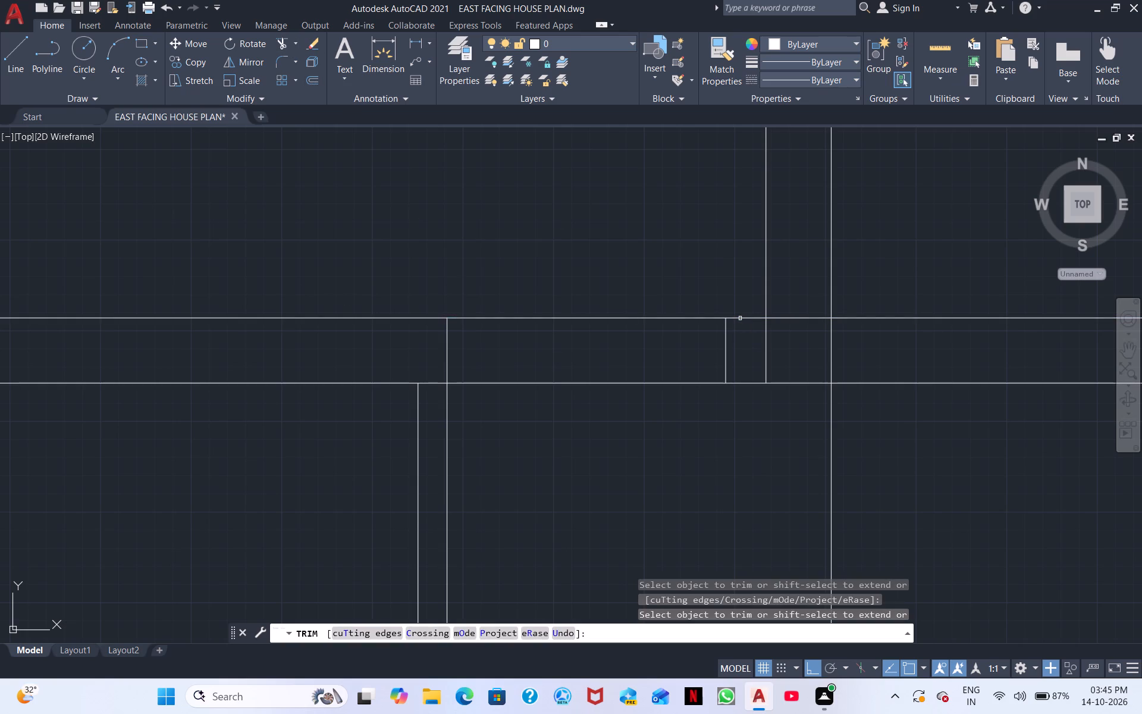
click(726, 342)
key(Escape)
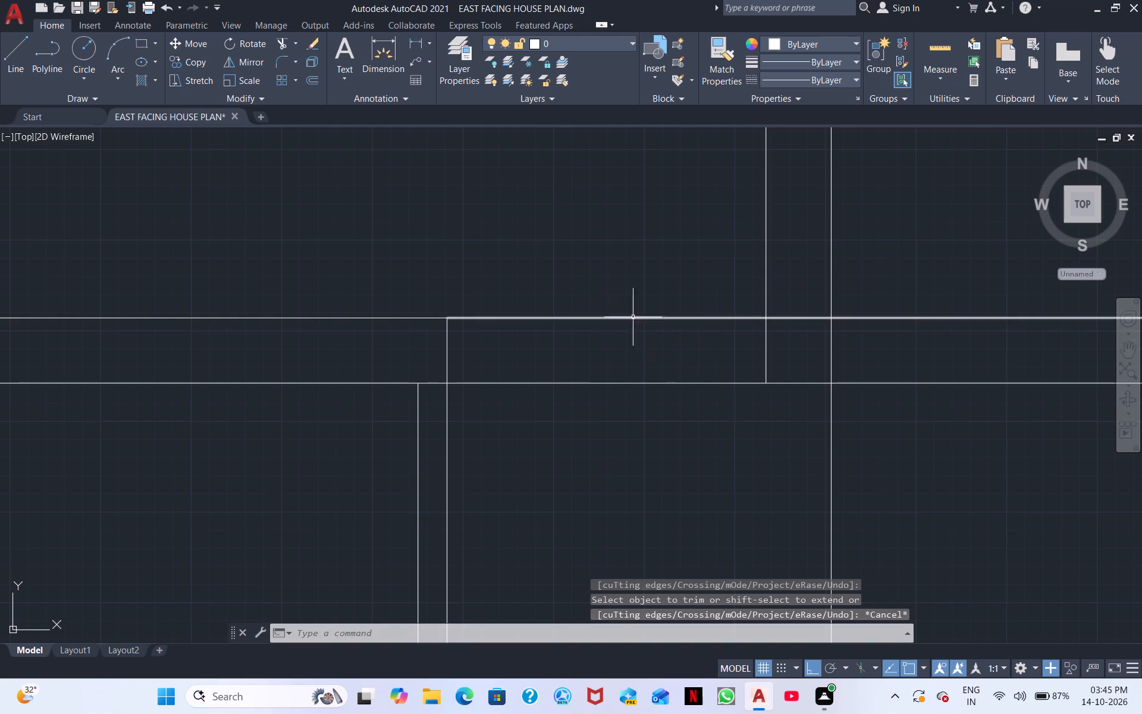
Draw a guide line a short way north from the partition's northeast corner and continue it 2' east.
click(17, 68)
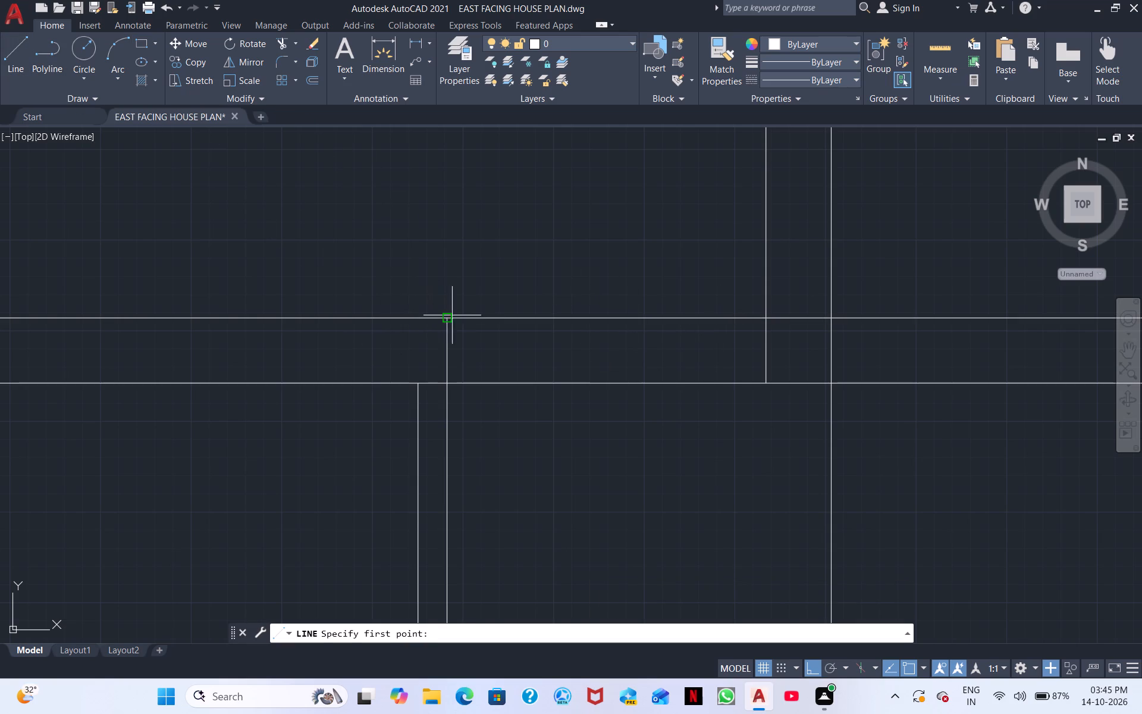
click(443, 315)
click(449, 259)
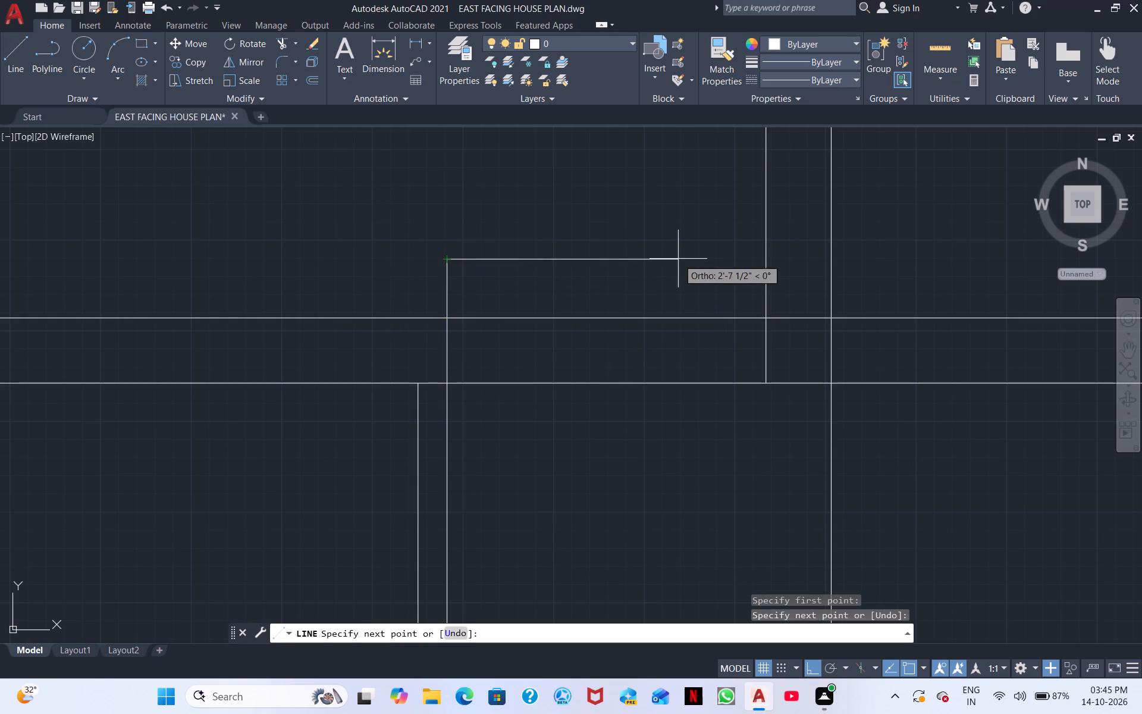
text(2')
key(Return)
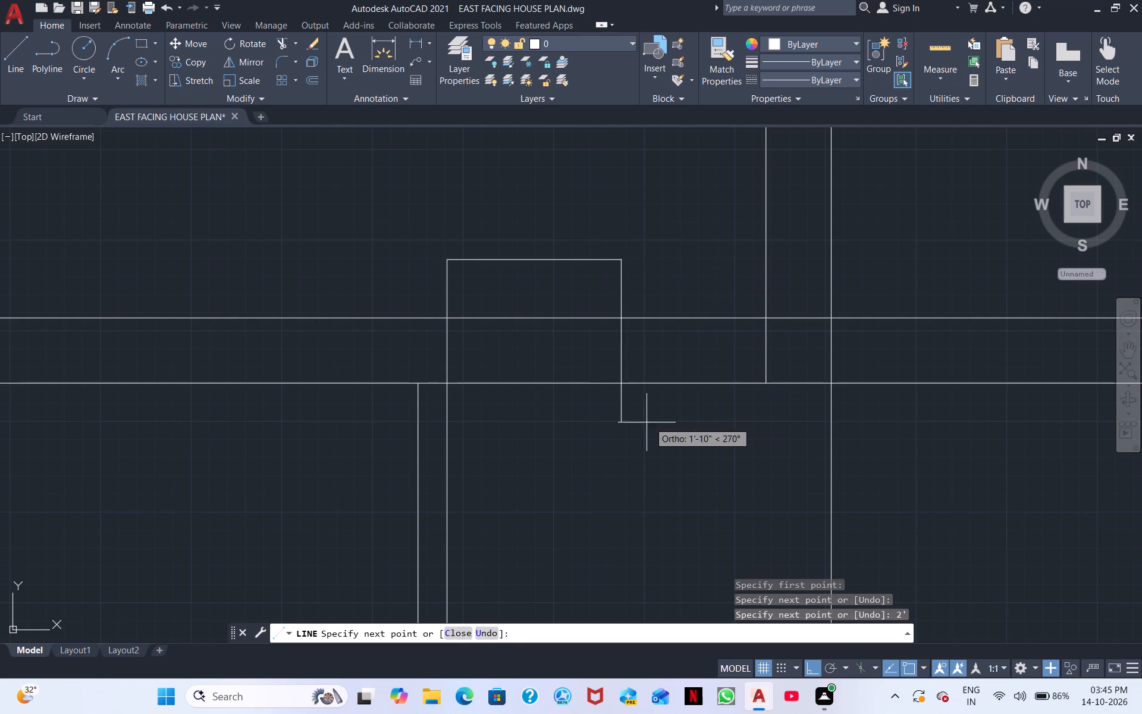
key(Escape)
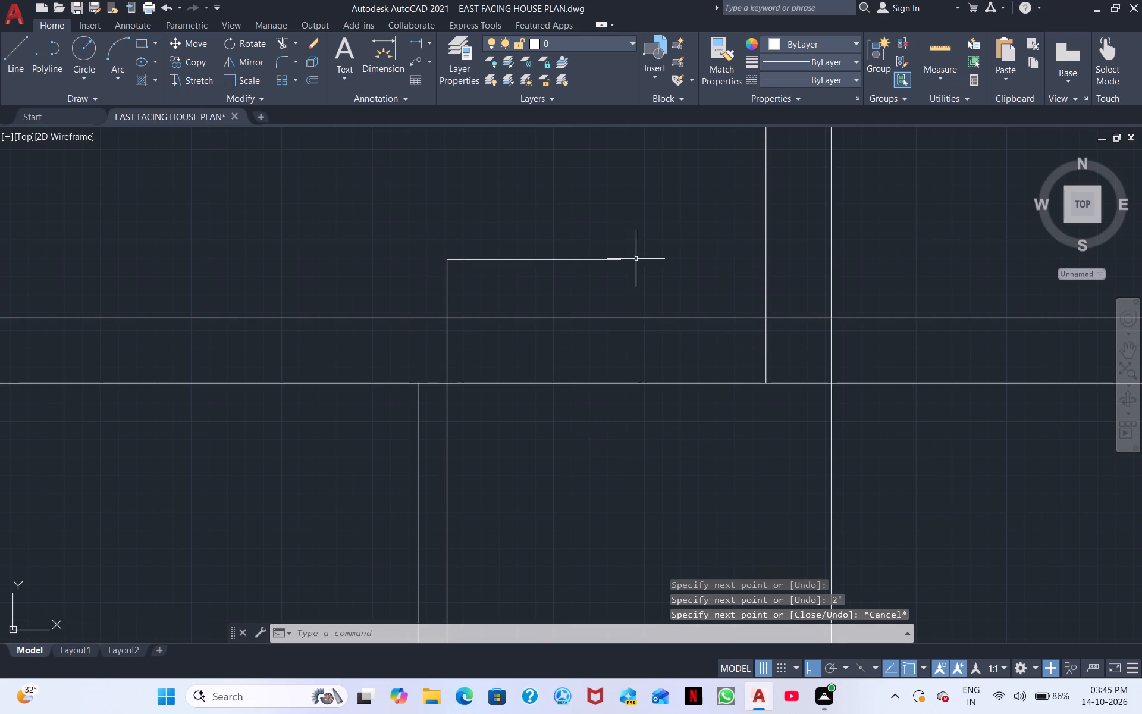
Continue the guide line 1' further east, turning south across the upper cross wall to its south line.
key(space)
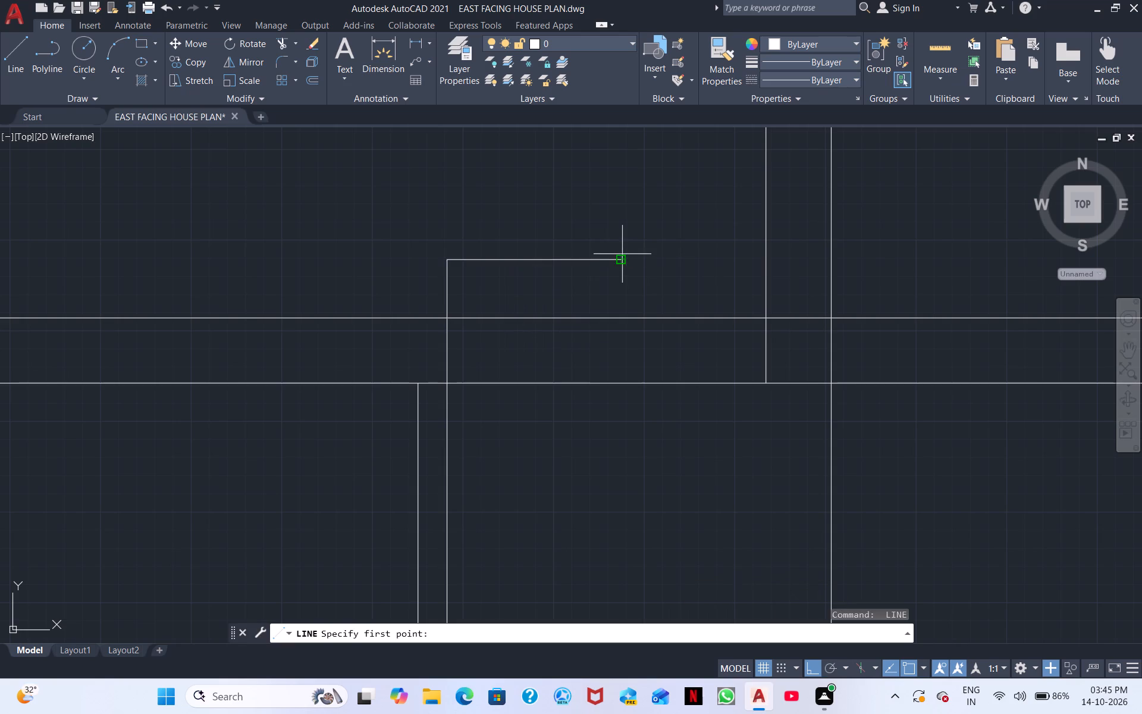
click(624, 256)
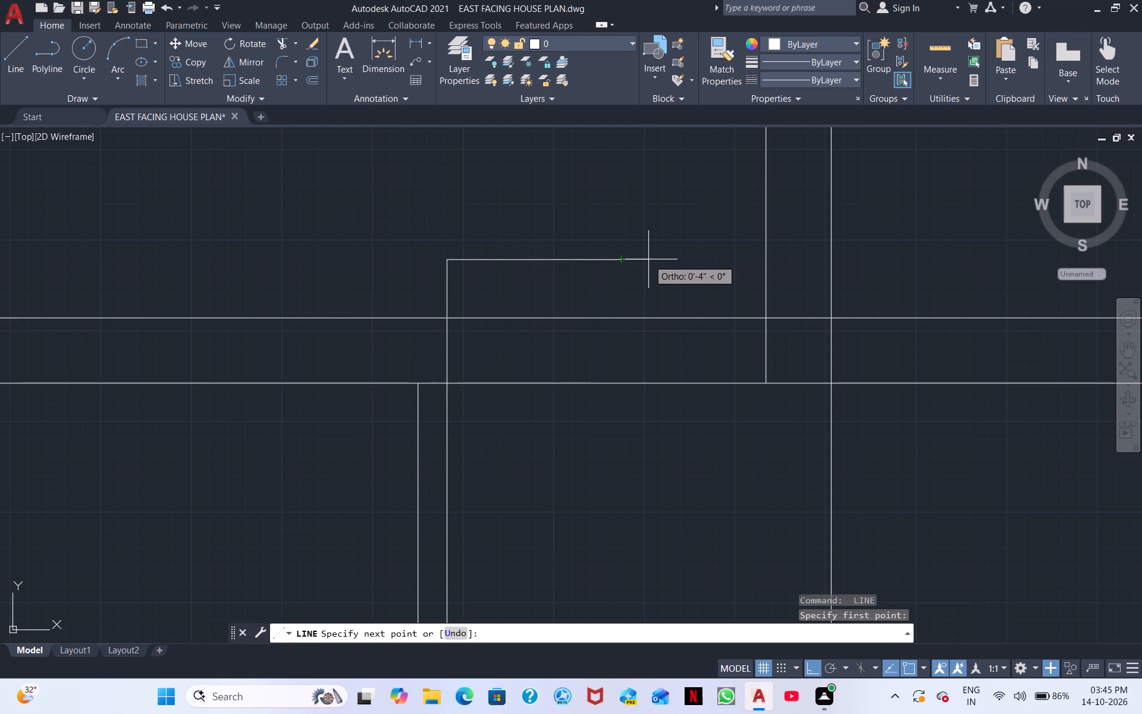
text(1')
key(Return)
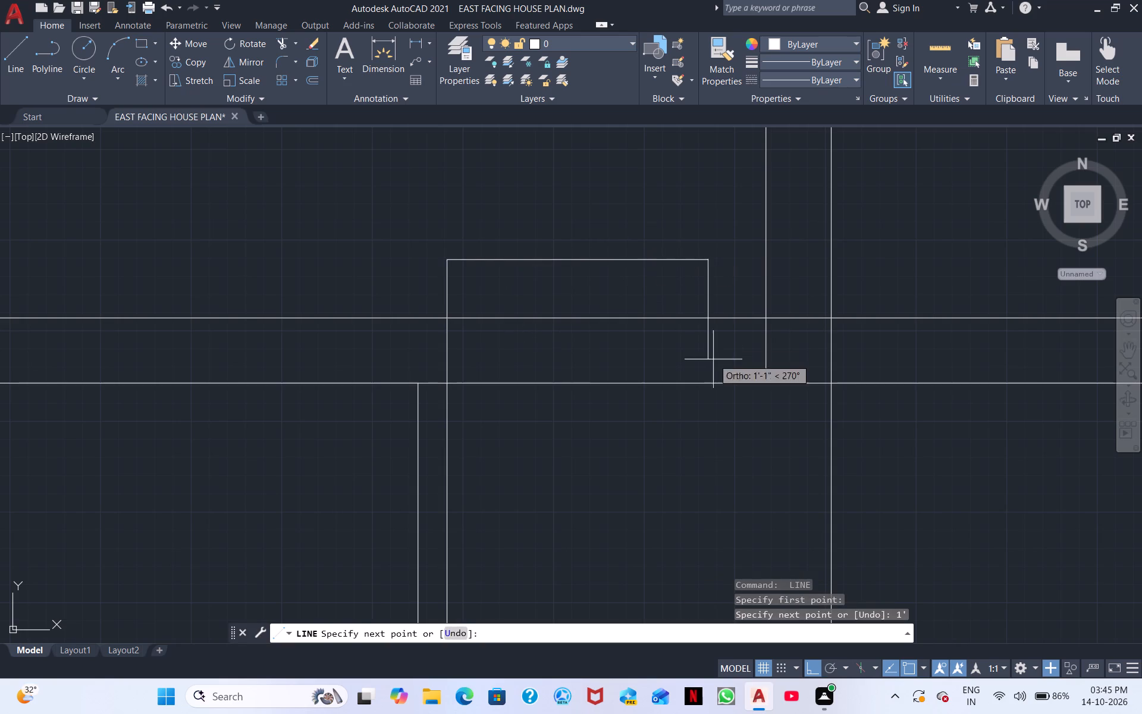
click(715, 383)
key(Escape)
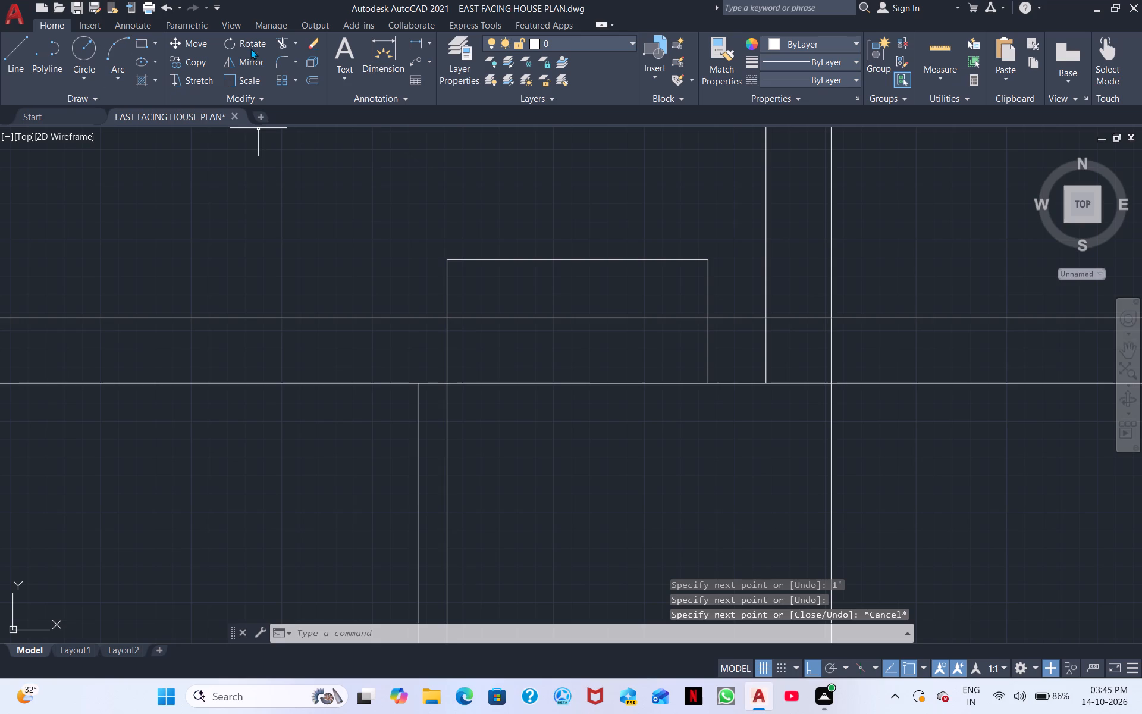
Trim the upper cross wall's north line across the 3' opening and remove the guide lines north of the wall.
click(280, 44)
drag(487, 207, 511, 337)
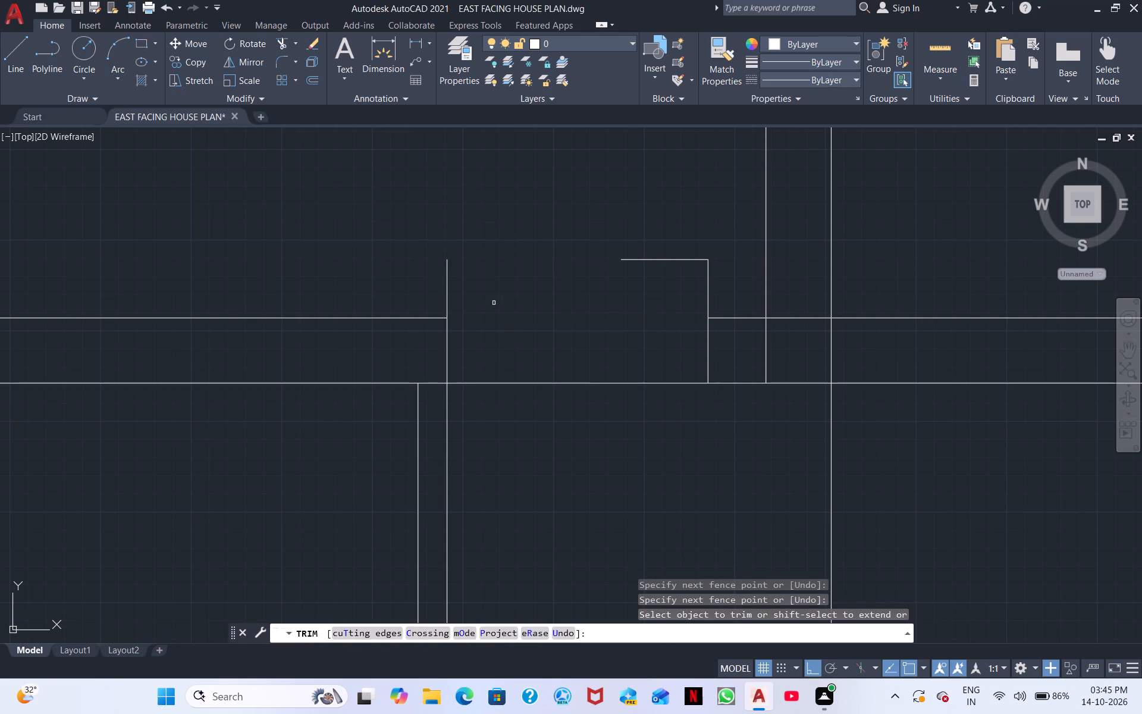
drag(447, 293, 488, 288)
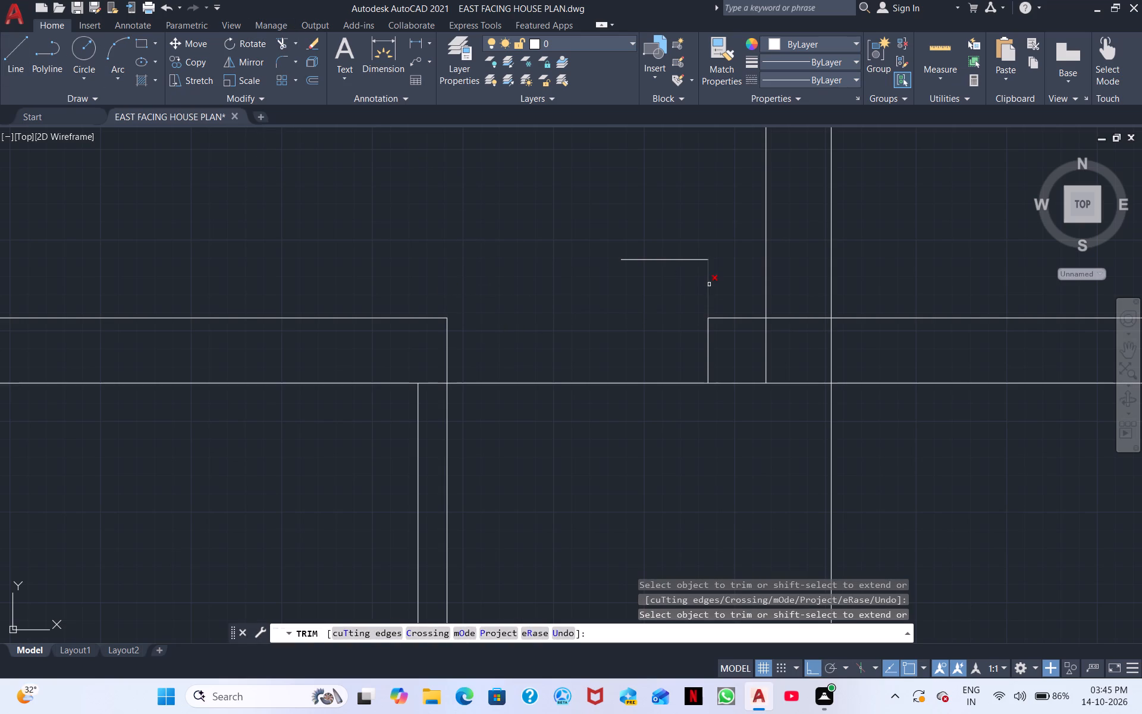
click(709, 284)
click(685, 259)
scroll(608, 330, down, 1)
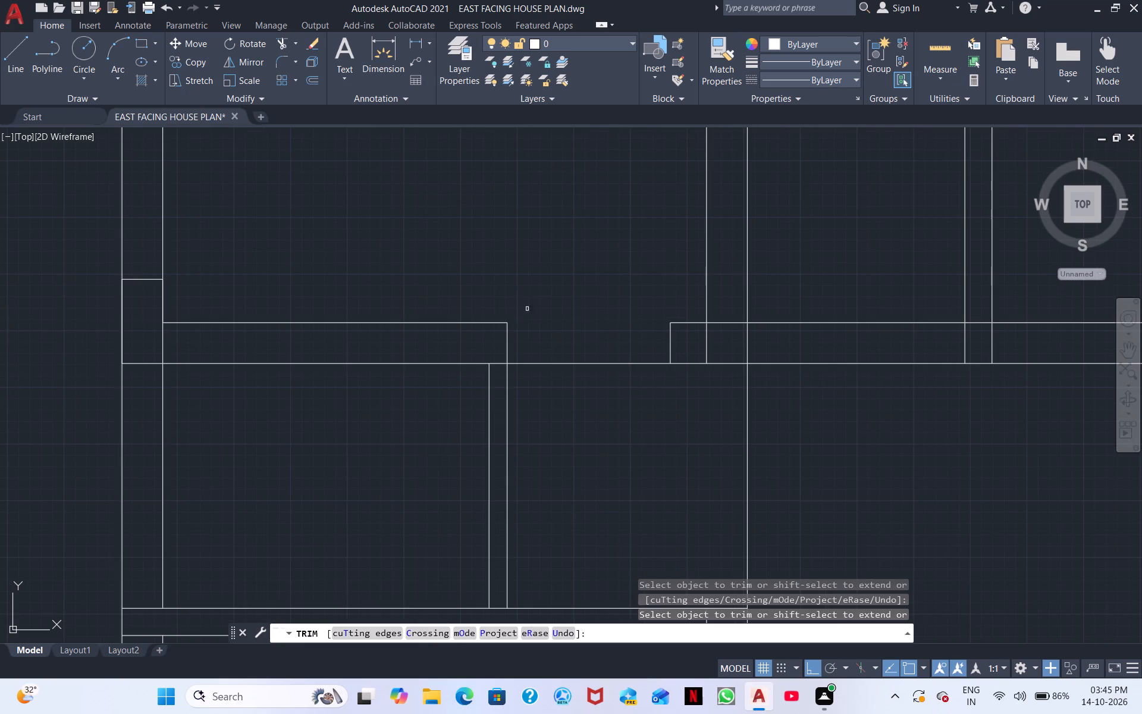
middle_drag(522, 298, 515, 233)
scroll(515, 237, down, 1)
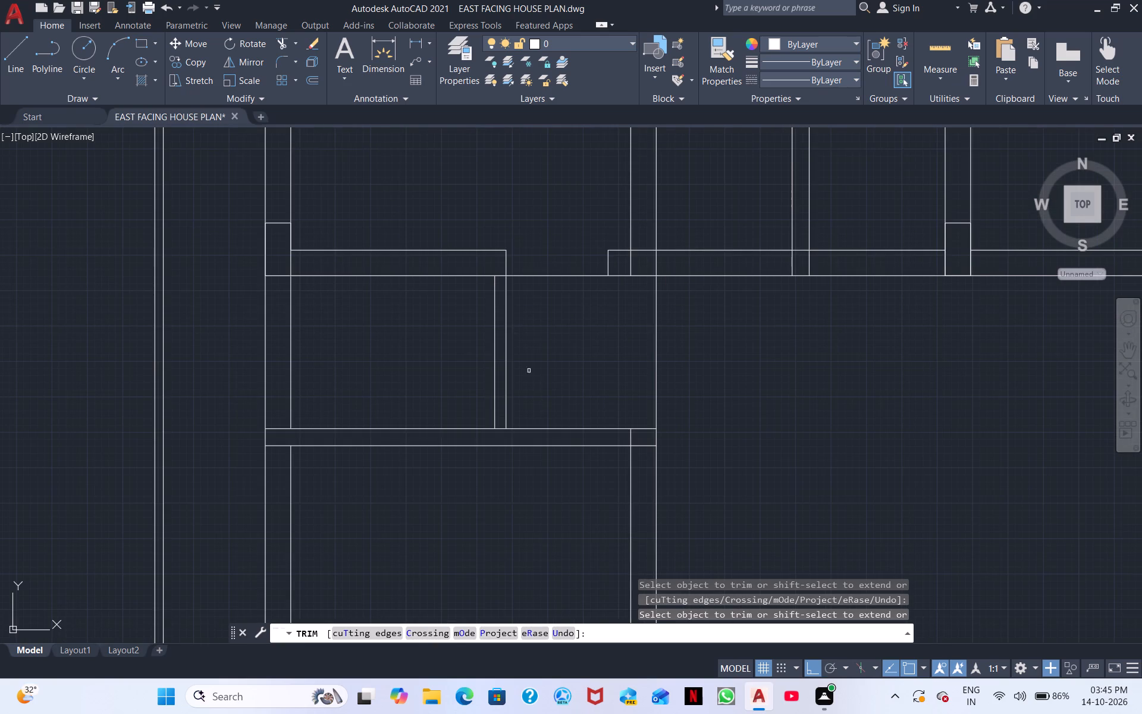
middle_drag(553, 412, 558, 358)
key(Escape)
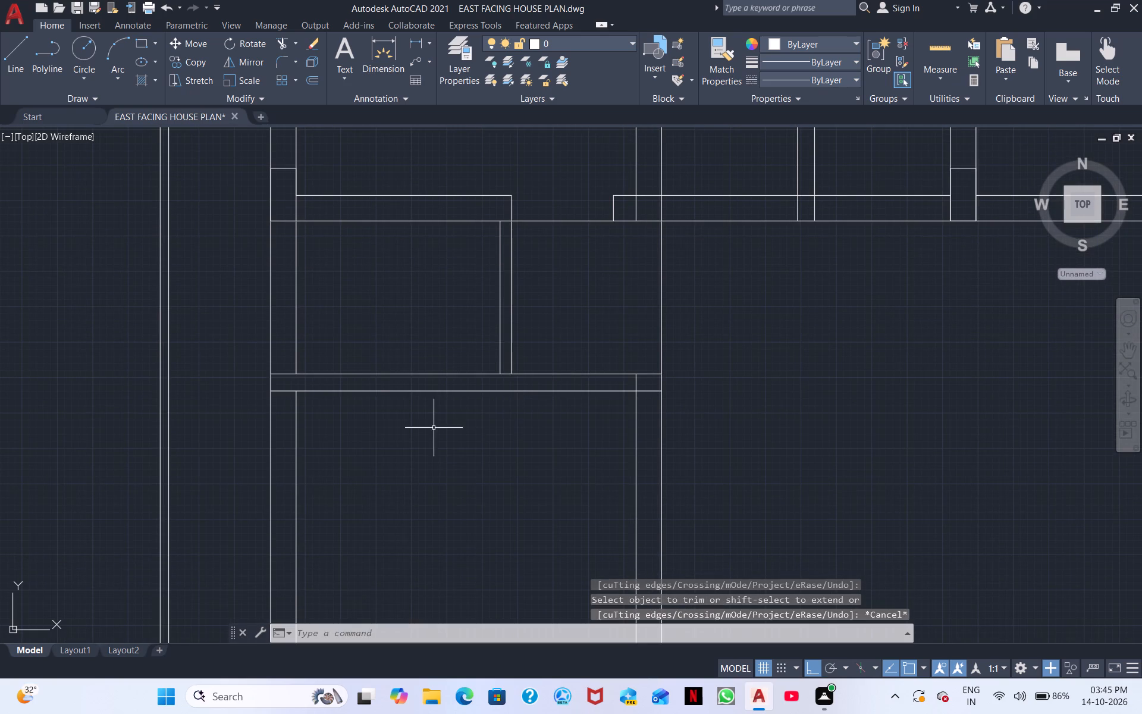
Outline a 2' opening in the partition slightly north of the lower cross wall, running east, 2' north and back west across it.
middle_drag(433, 428, 517, 433)
scroll(503, 412, up, 1)
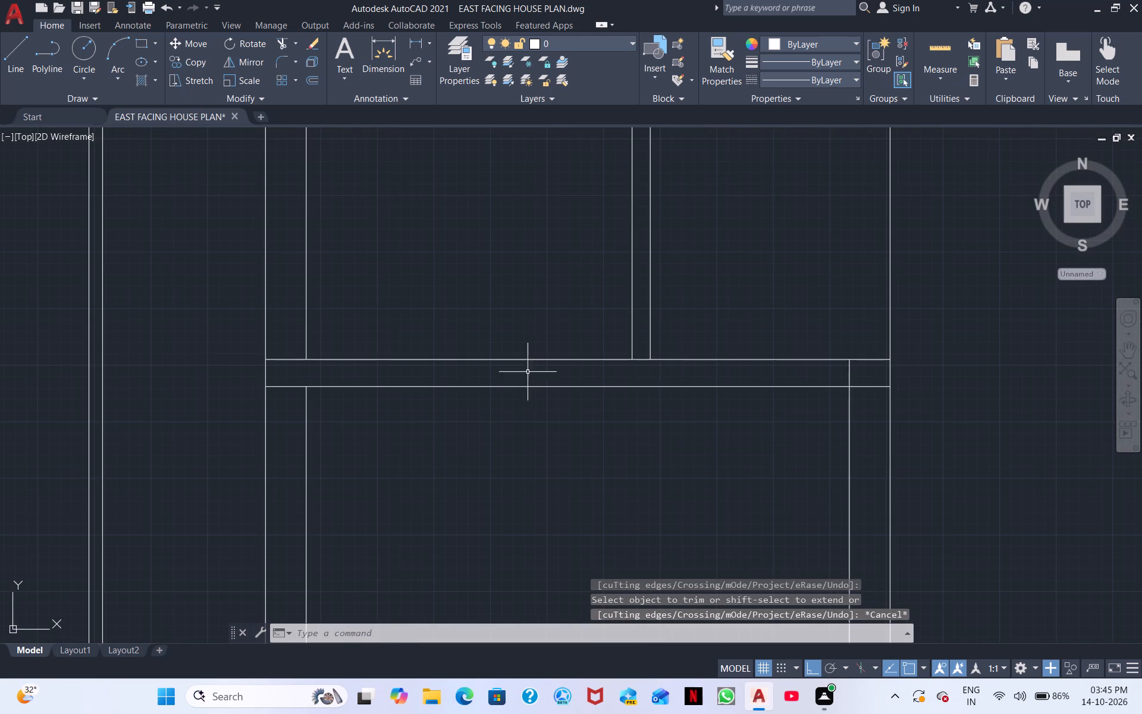
middle_drag(541, 345, 500, 402)
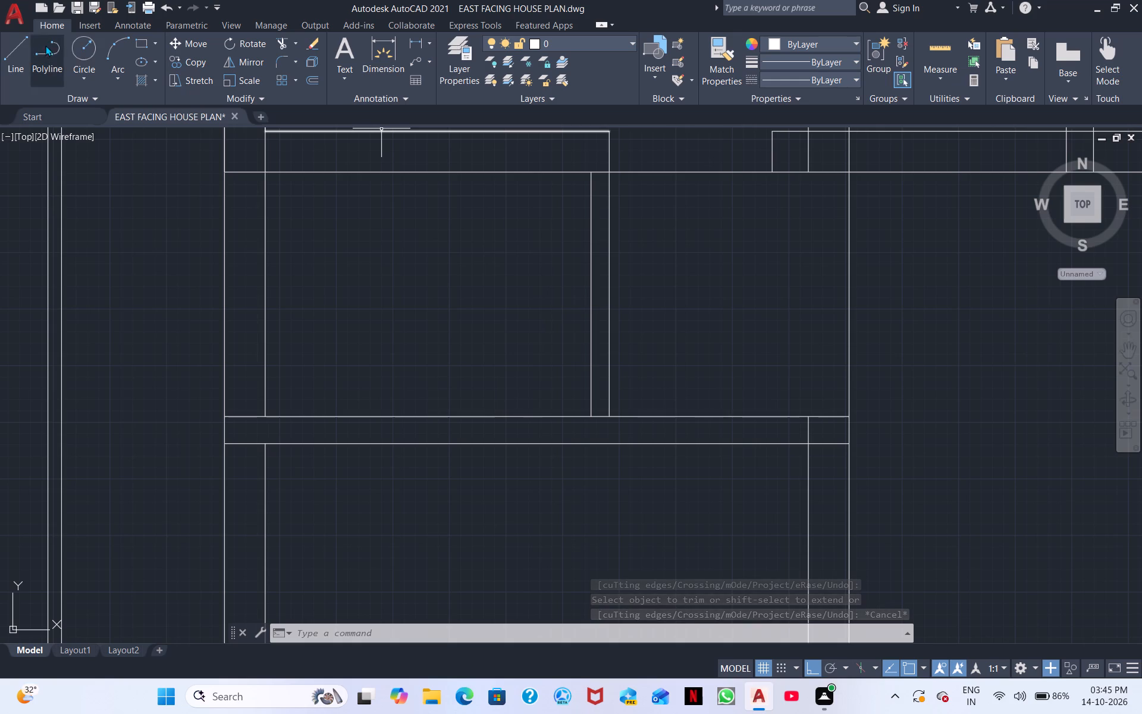
click(20, 62)
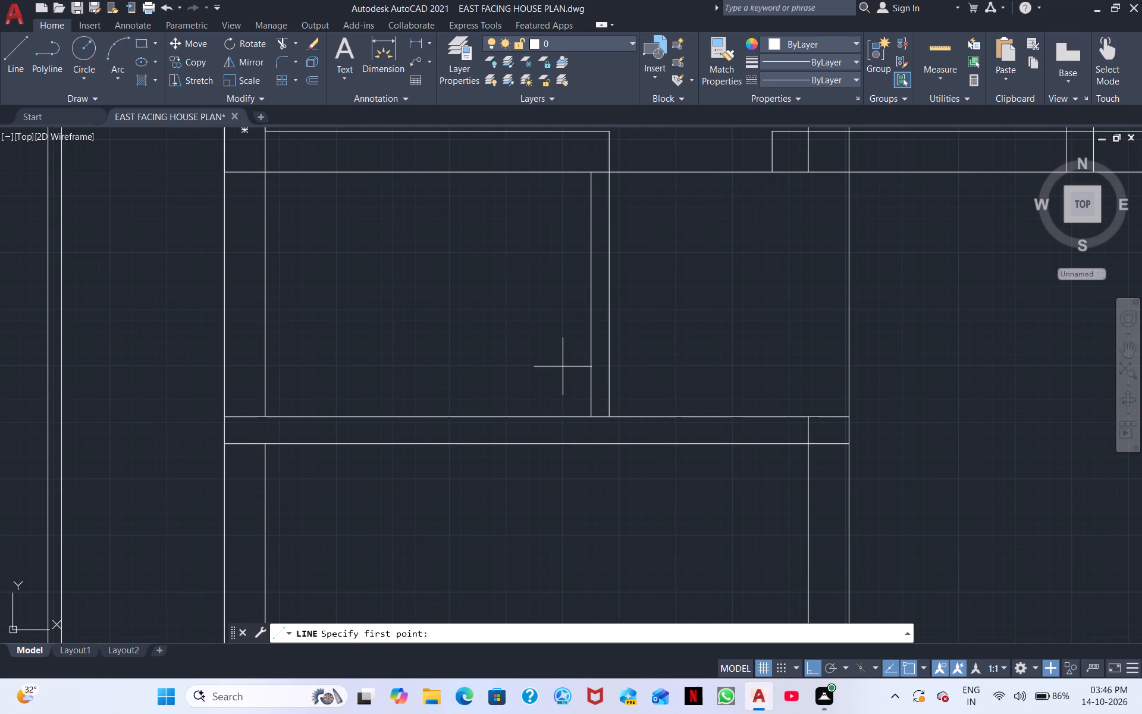
click(590, 380)
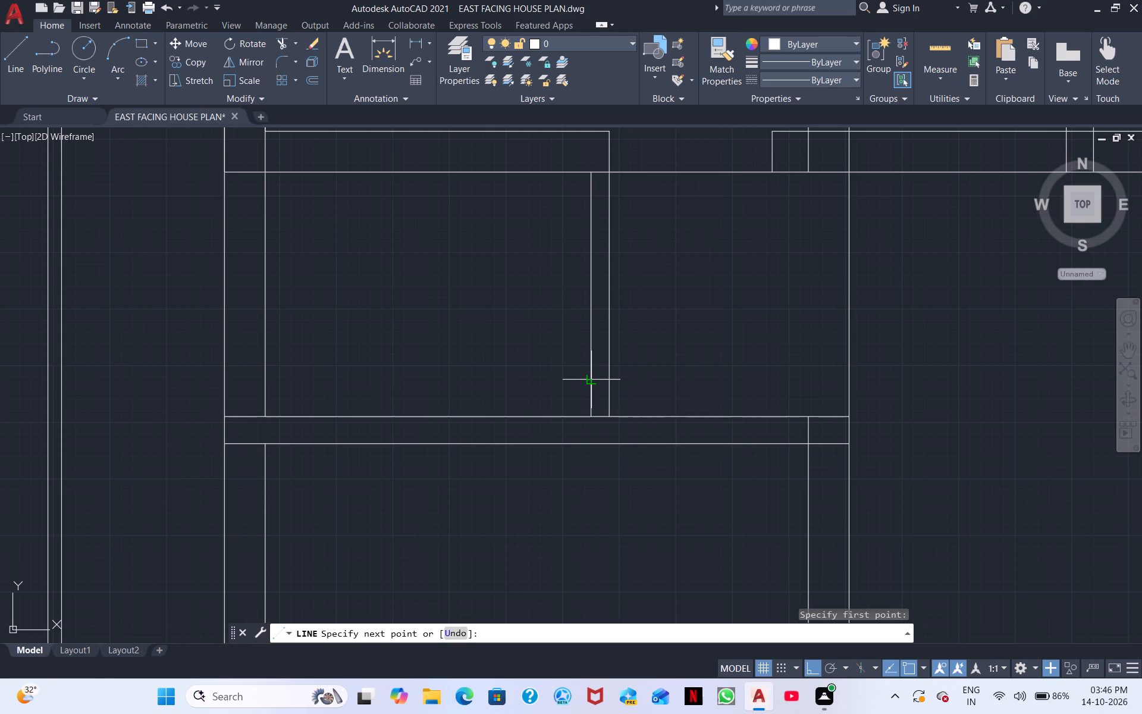
click(609, 374)
click(634, 367)
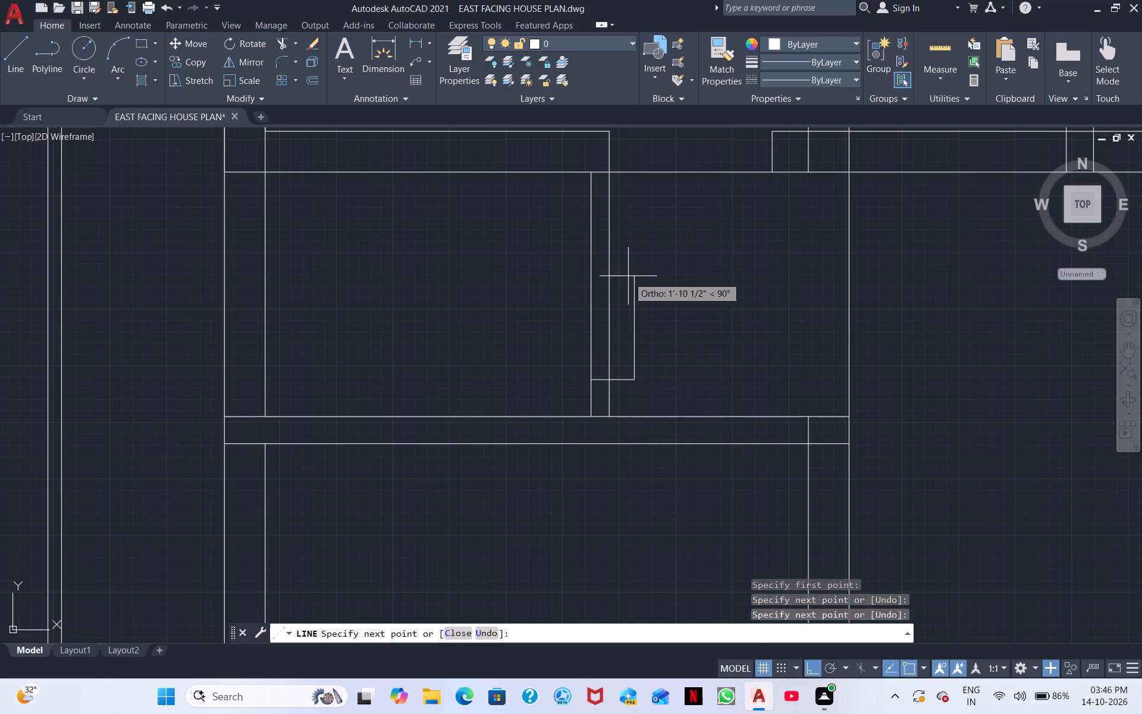
text(2')
key(Return)
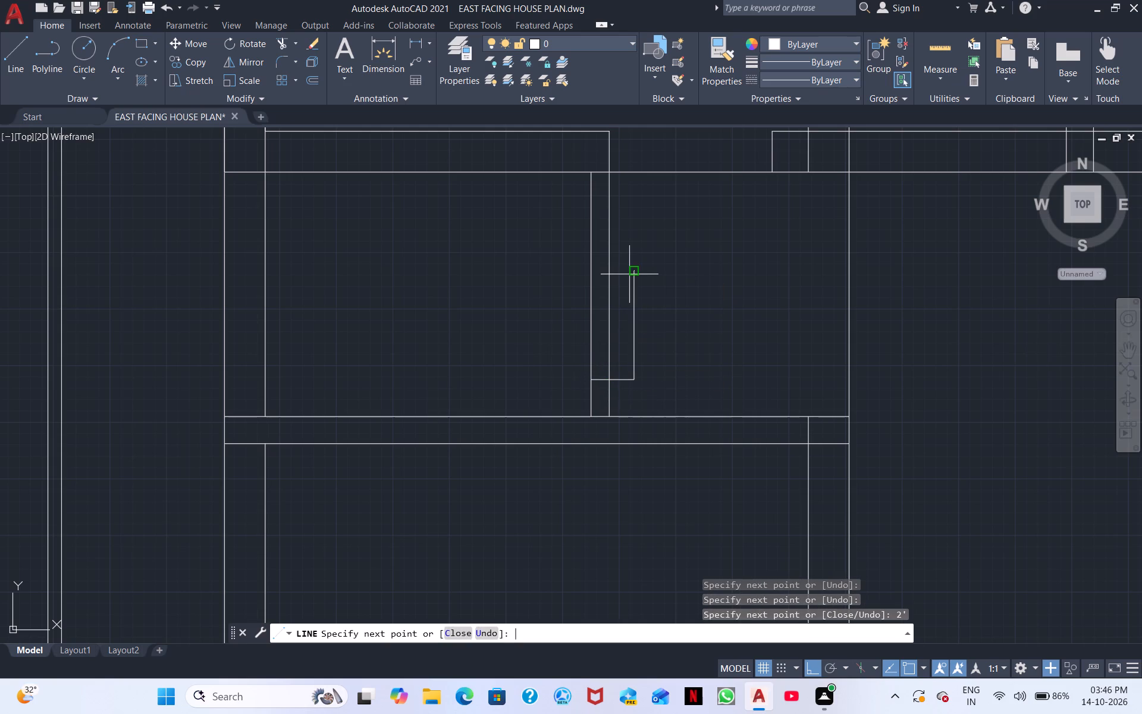
click(579, 262)
key(Escape)
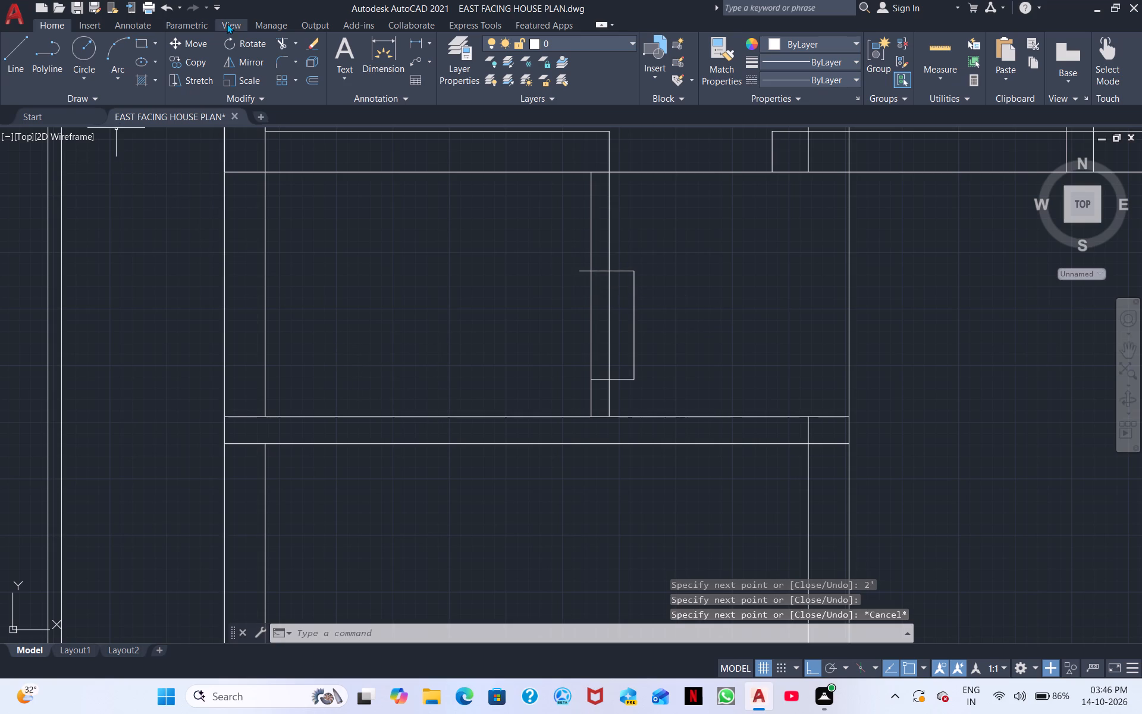
Trim the partition's west line across the 2' opening and remove the guide lines projecting beyond the partition.
click(281, 44)
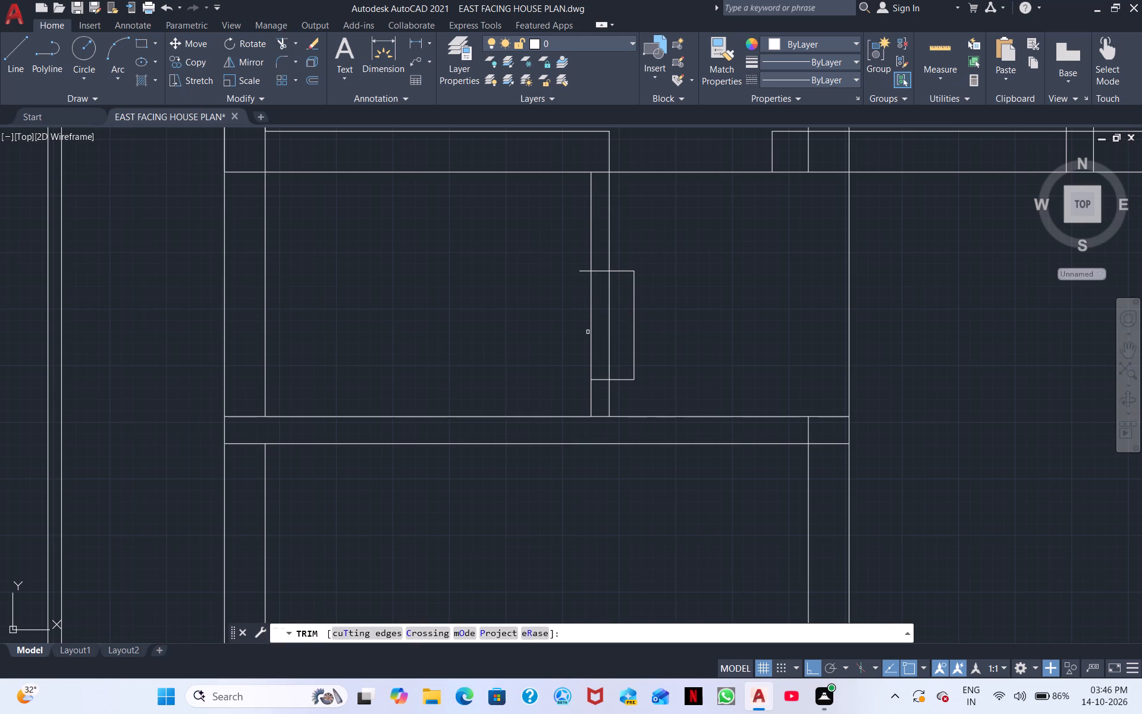
click(593, 328)
click(580, 271)
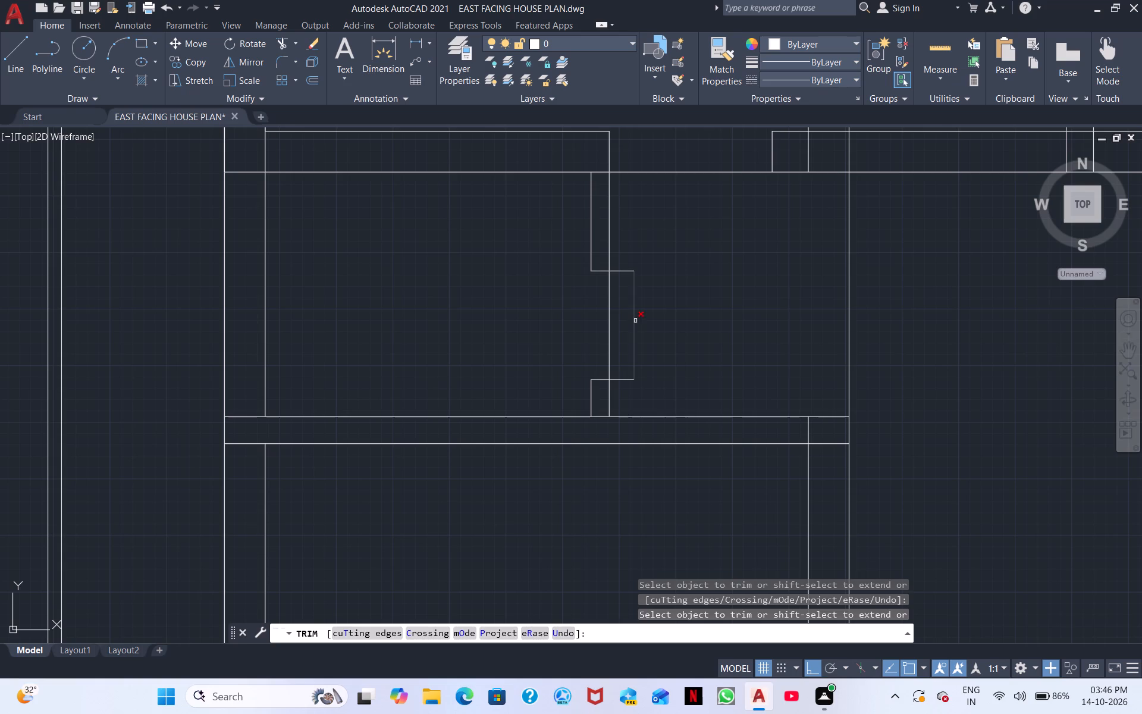
click(635, 321)
drag(622, 394, 625, 340)
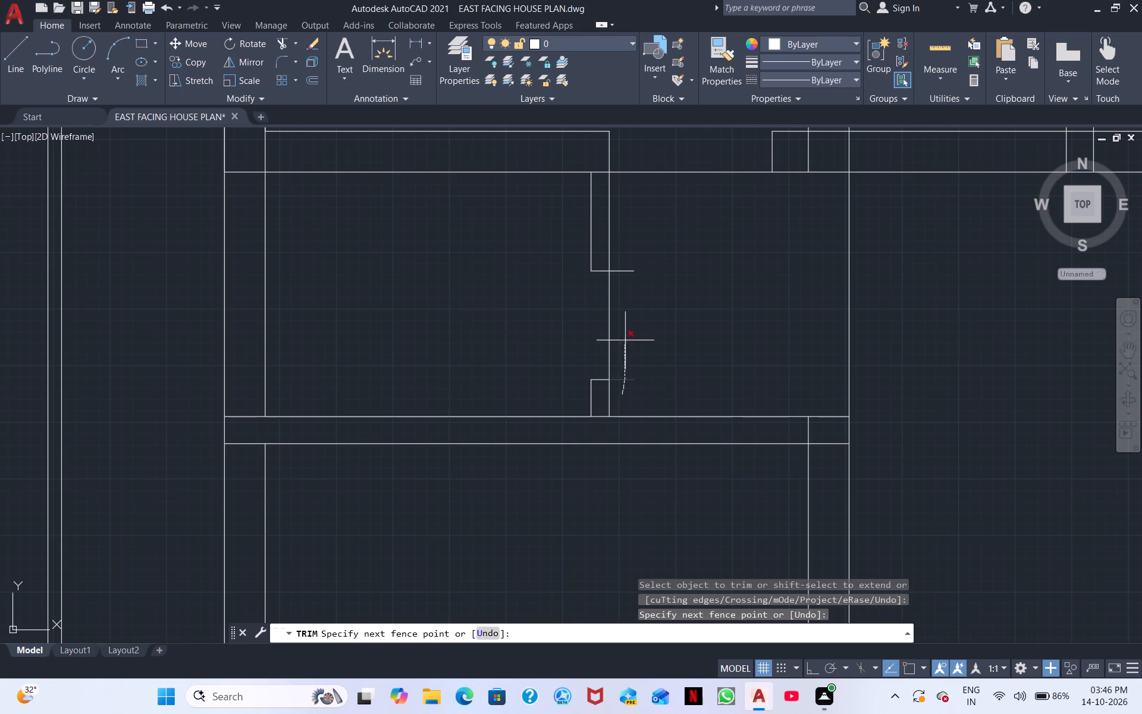
drag(625, 340, 624, 253)
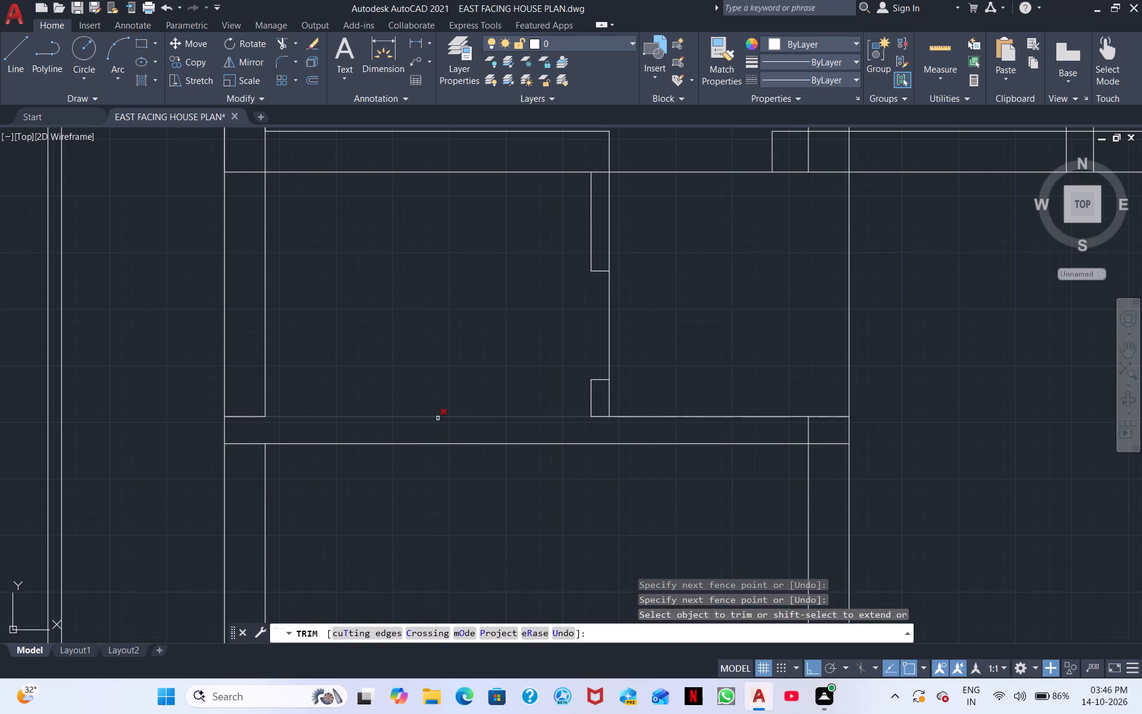
key(Escape)
Look over the plan from the northwest corner down through the western rooms to the southern cross walls.
scroll(354, 458, down, 1)
middle_drag(410, 458, 433, 383)
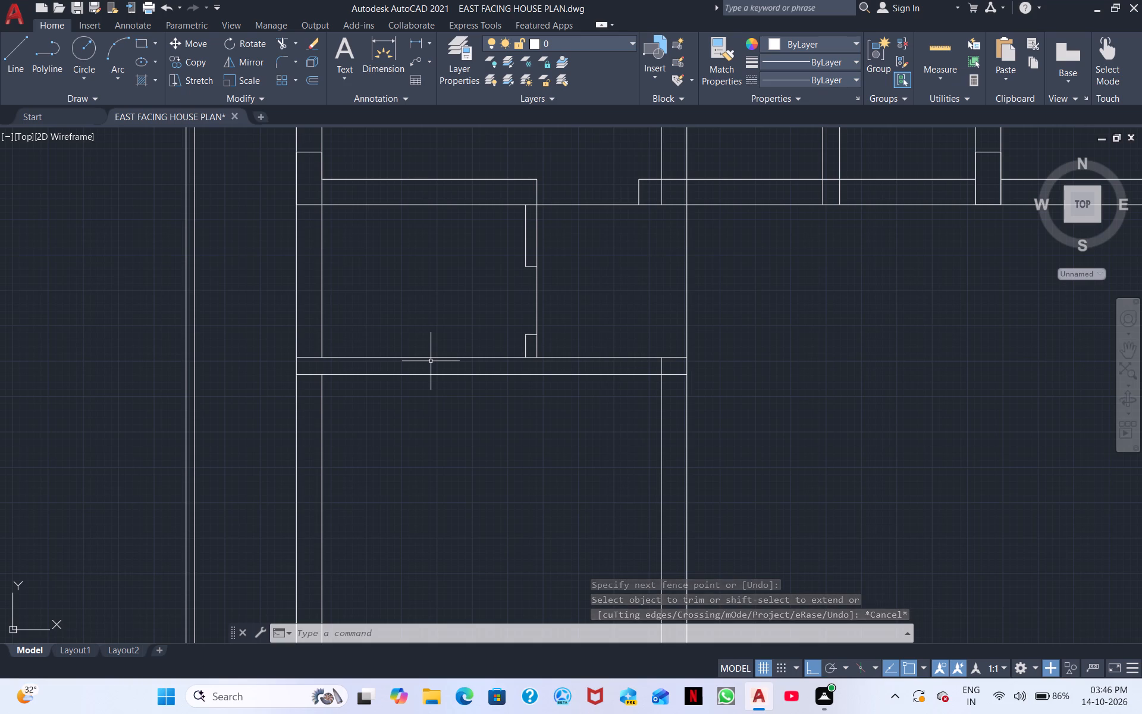
middle_drag(349, 524, 493, 491)
middle_drag(509, 552, 513, 585)
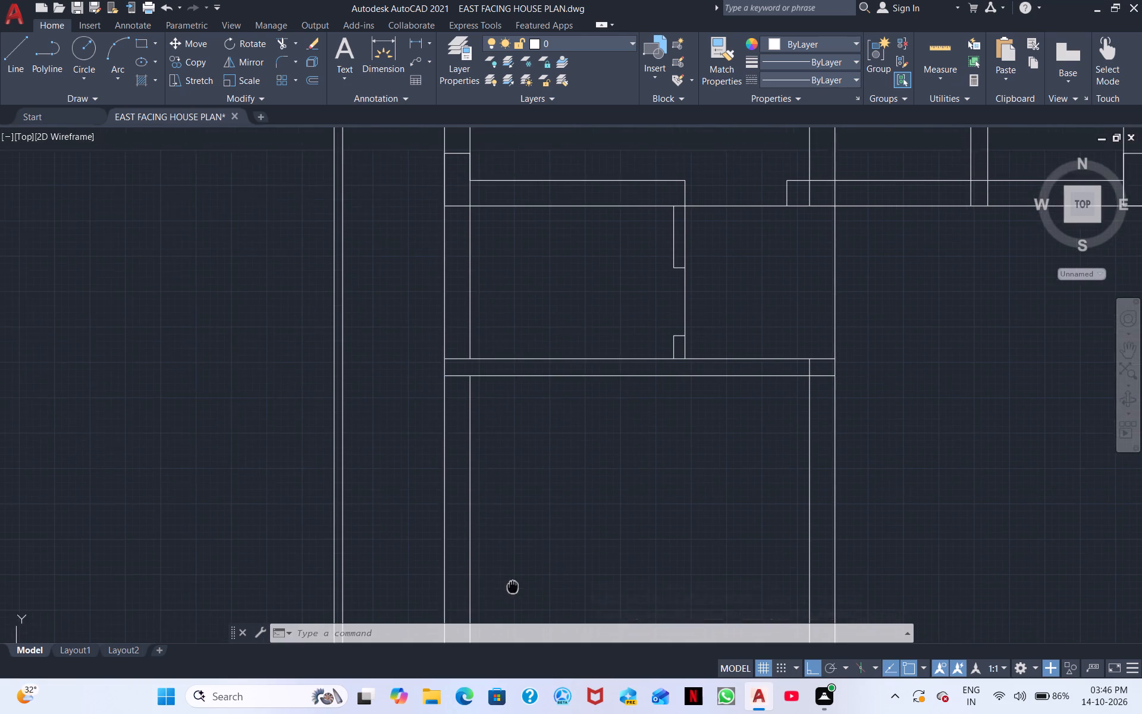
middle_drag(513, 585, 515, 580)
middle_drag(621, 342, 614, 406)
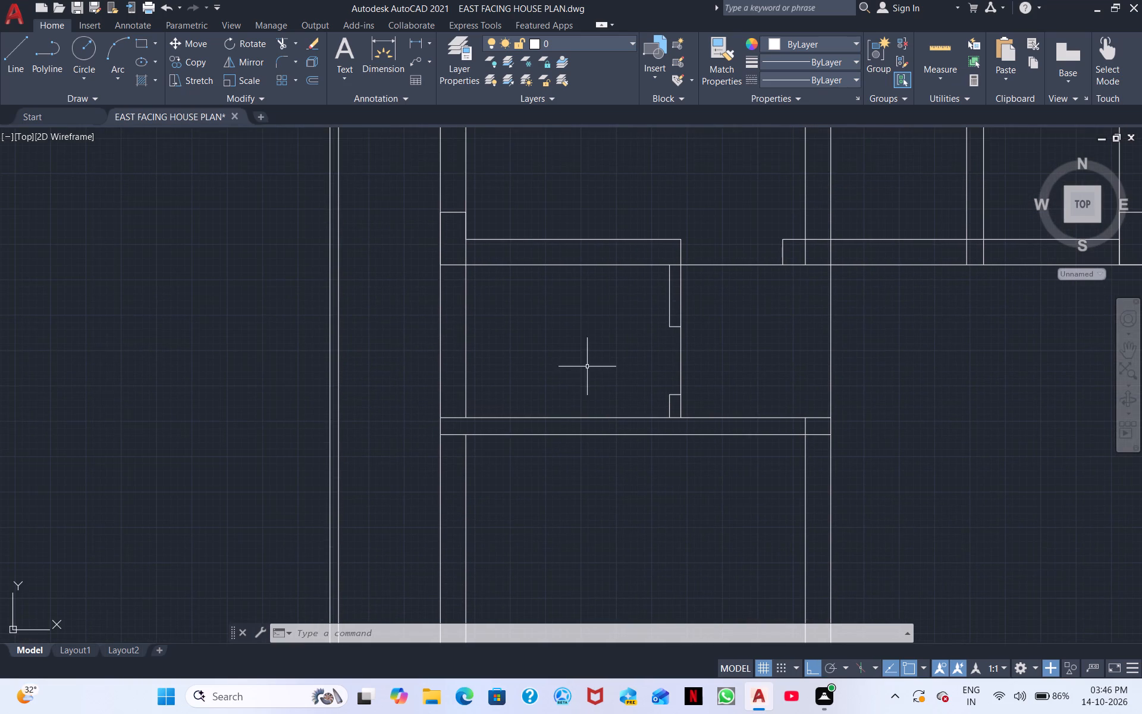
middle_drag(586, 365, 576, 563)
middle_drag(573, 413, 558, 565)
middle_drag(570, 411, 562, 571)
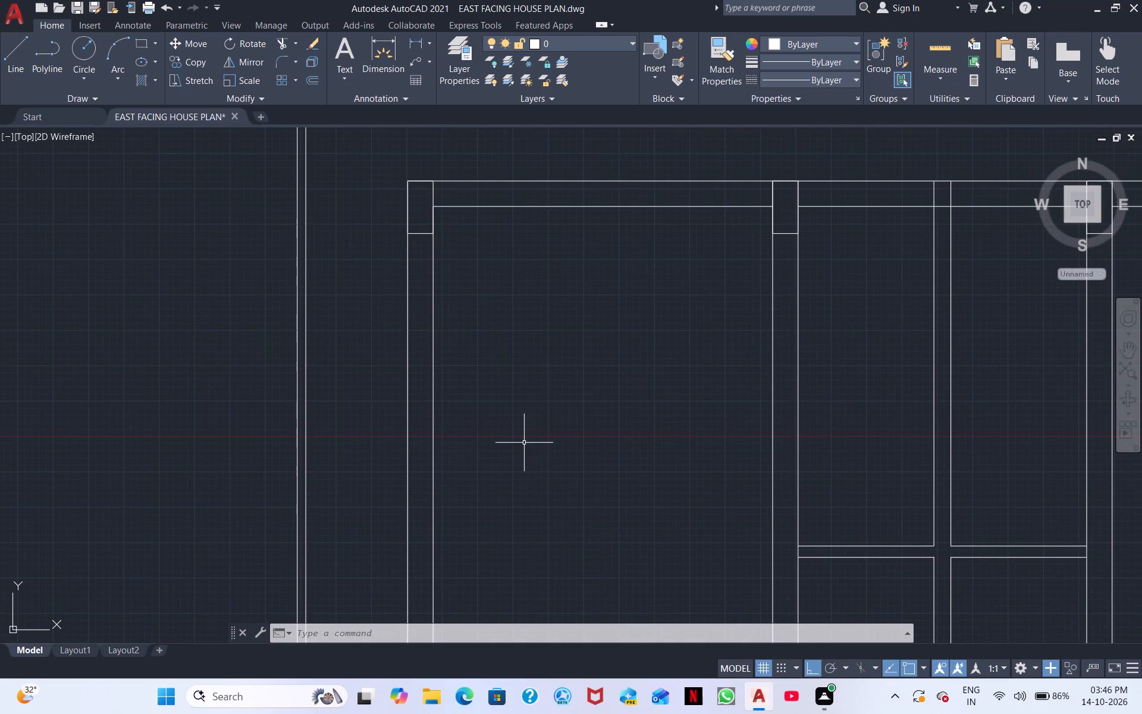
middle_drag(524, 442, 523, 518)
middle_drag(503, 412, 503, 477)
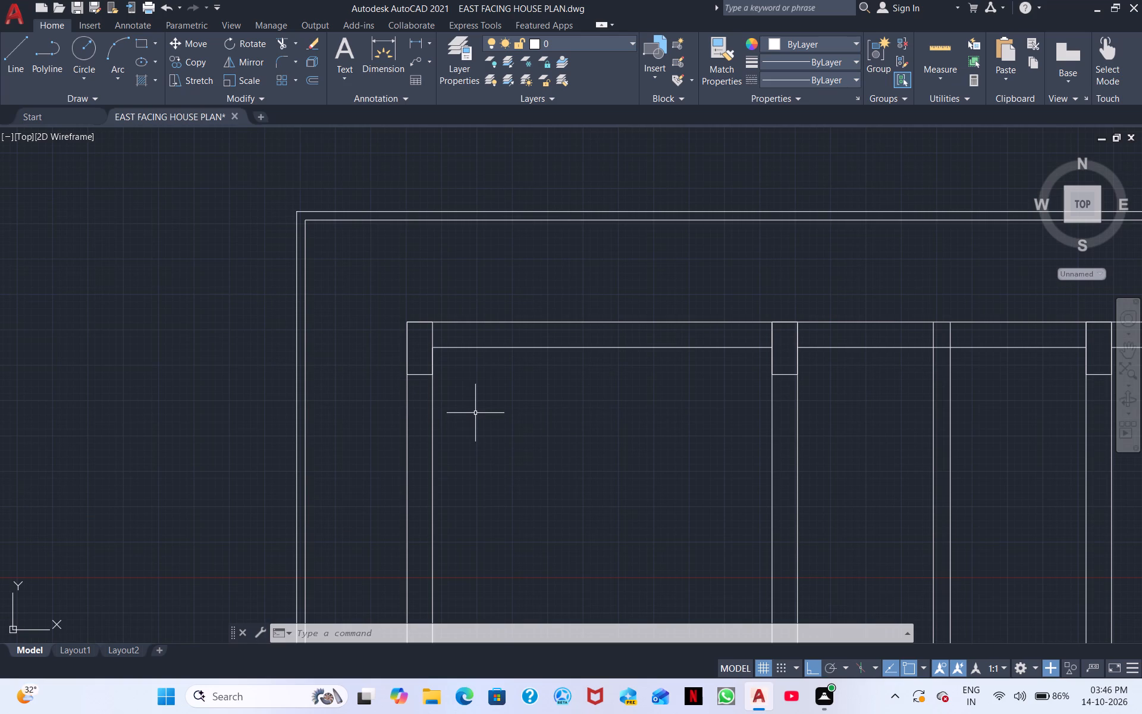
scroll(480, 394, down, 1)
middle_drag(504, 418, 484, 314)
middle_drag(491, 399, 496, 392)
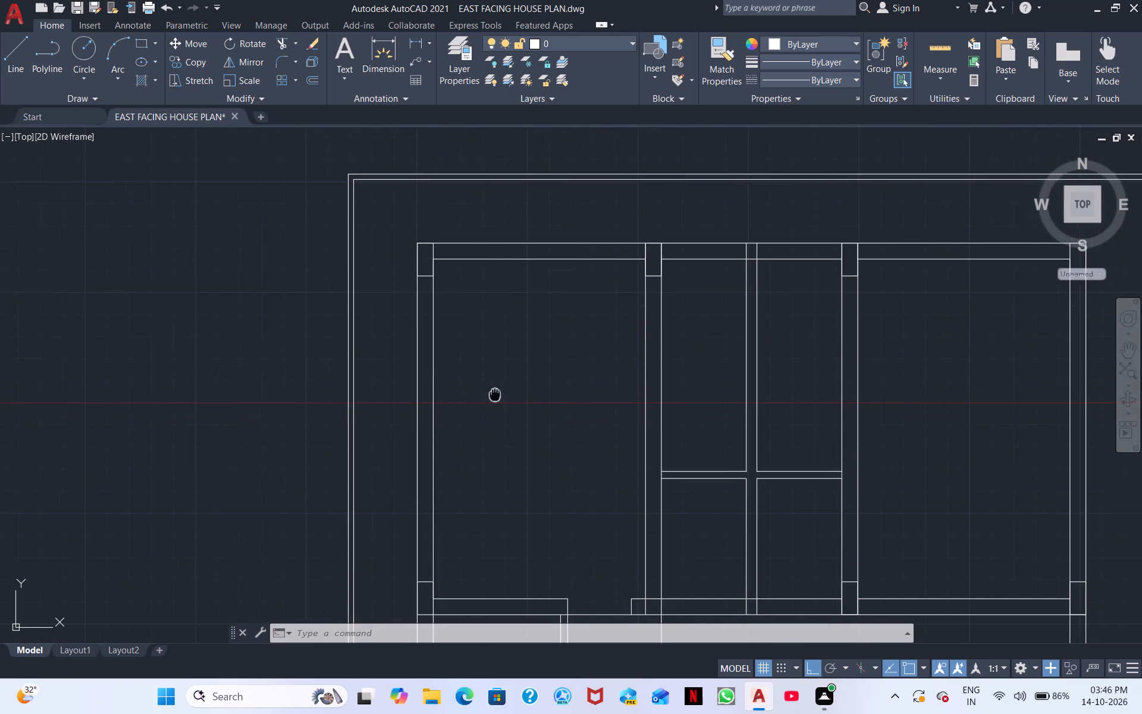
middle_drag(496, 392, 535, 234)
middle_drag(550, 357, 560, 299)
middle_drag(550, 370, 543, 311)
middle_drag(579, 360, 548, 300)
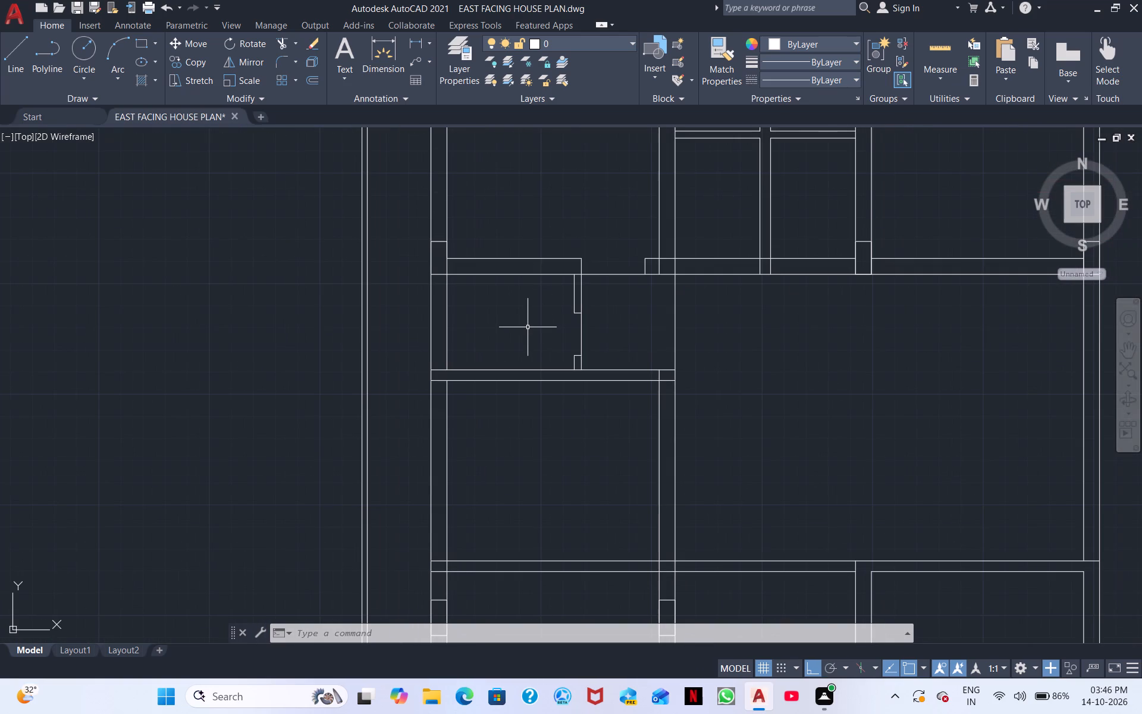
middle_drag(521, 347, 587, 314)
middle_drag(598, 389, 600, 436)
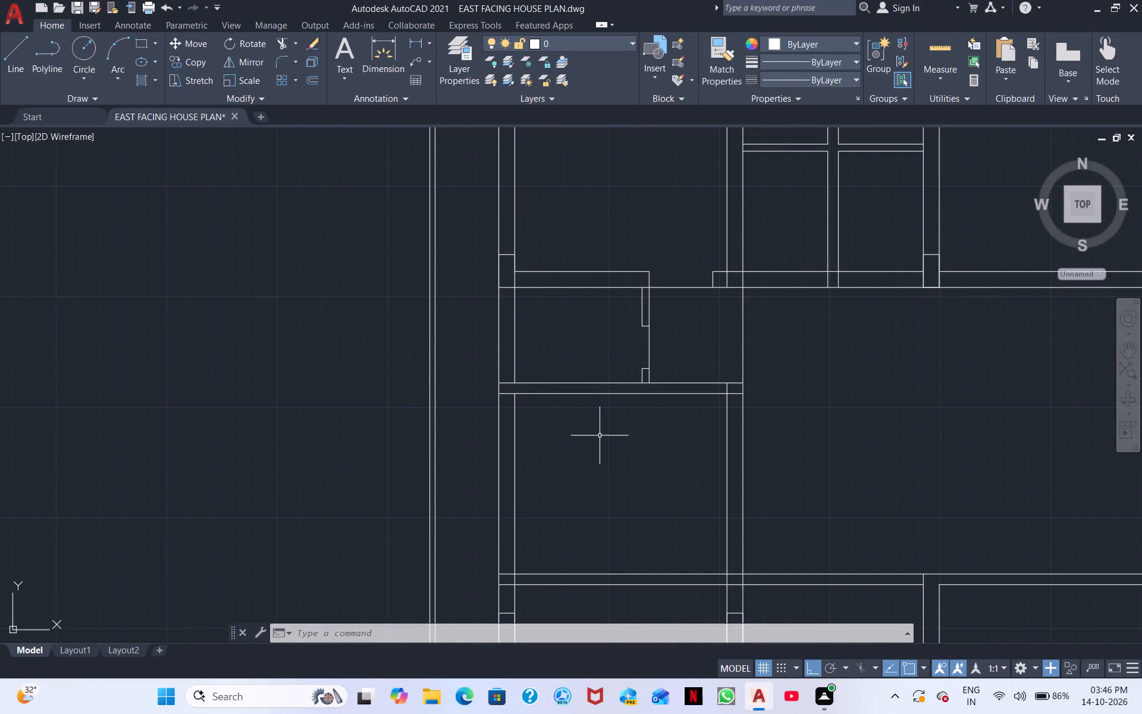
scroll(613, 341, up, 1)
scroll(613, 340, down, 1)
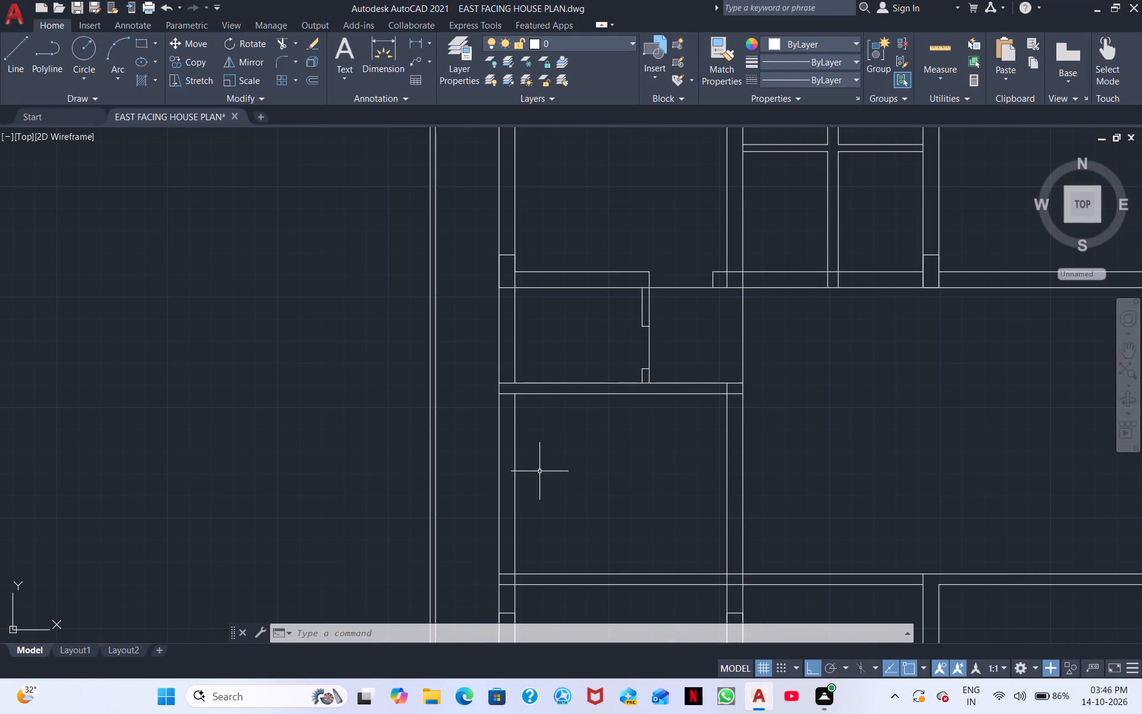
middle_drag(597, 456, 599, 403)
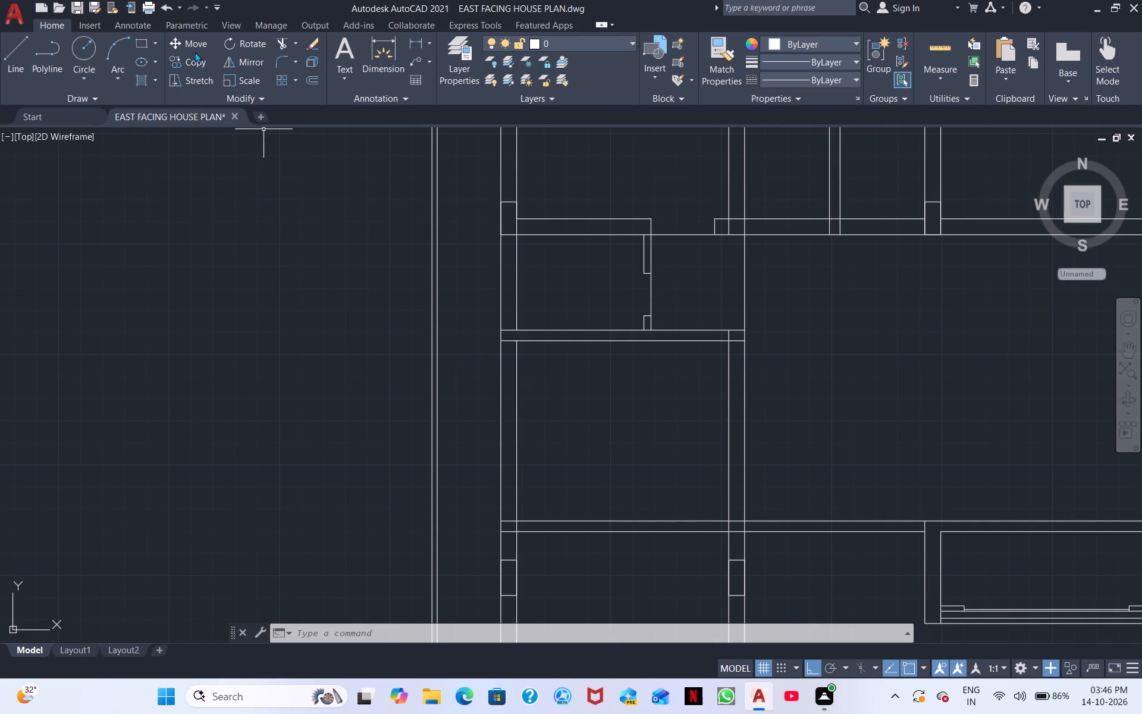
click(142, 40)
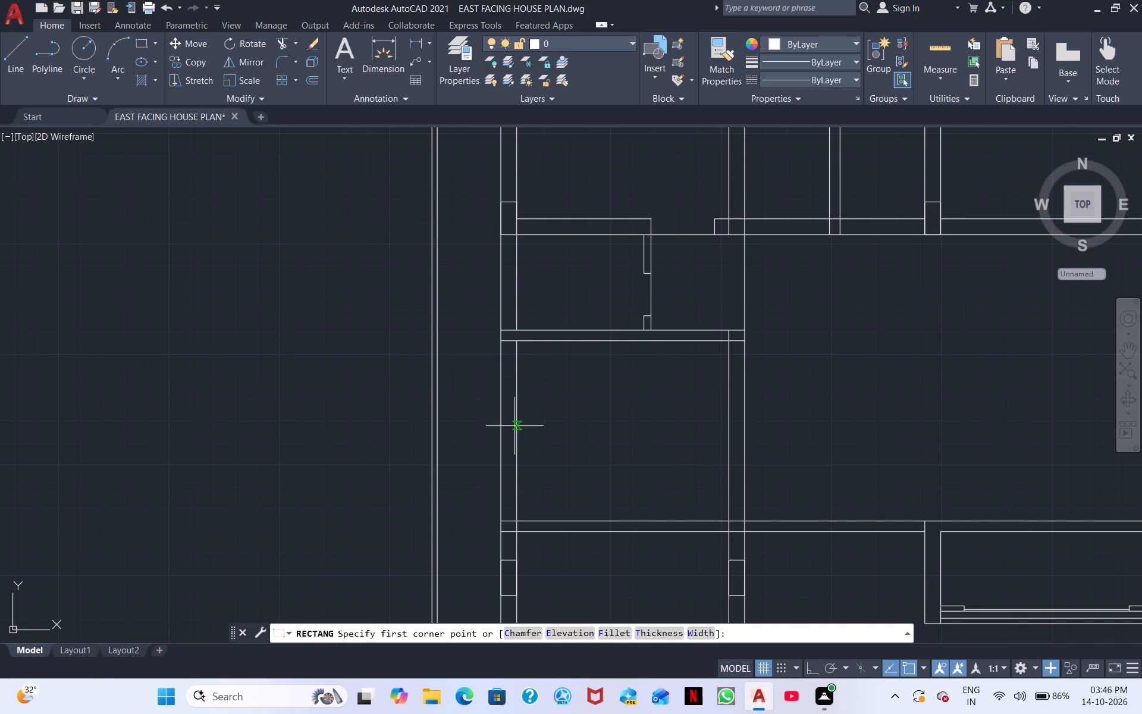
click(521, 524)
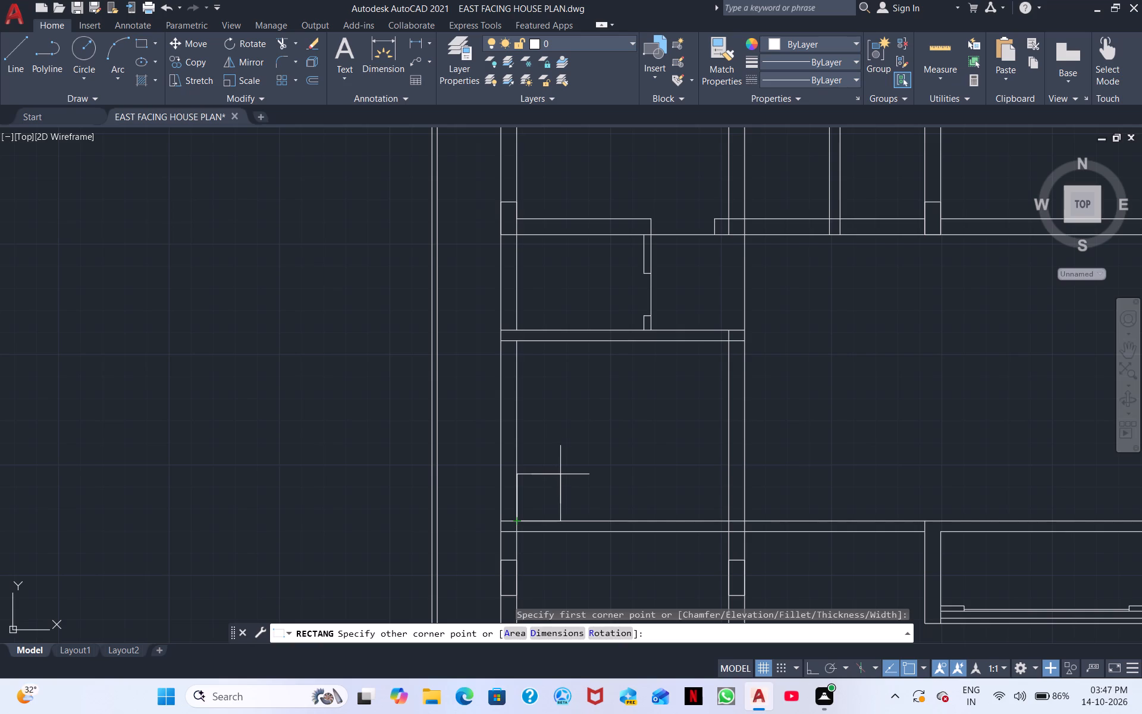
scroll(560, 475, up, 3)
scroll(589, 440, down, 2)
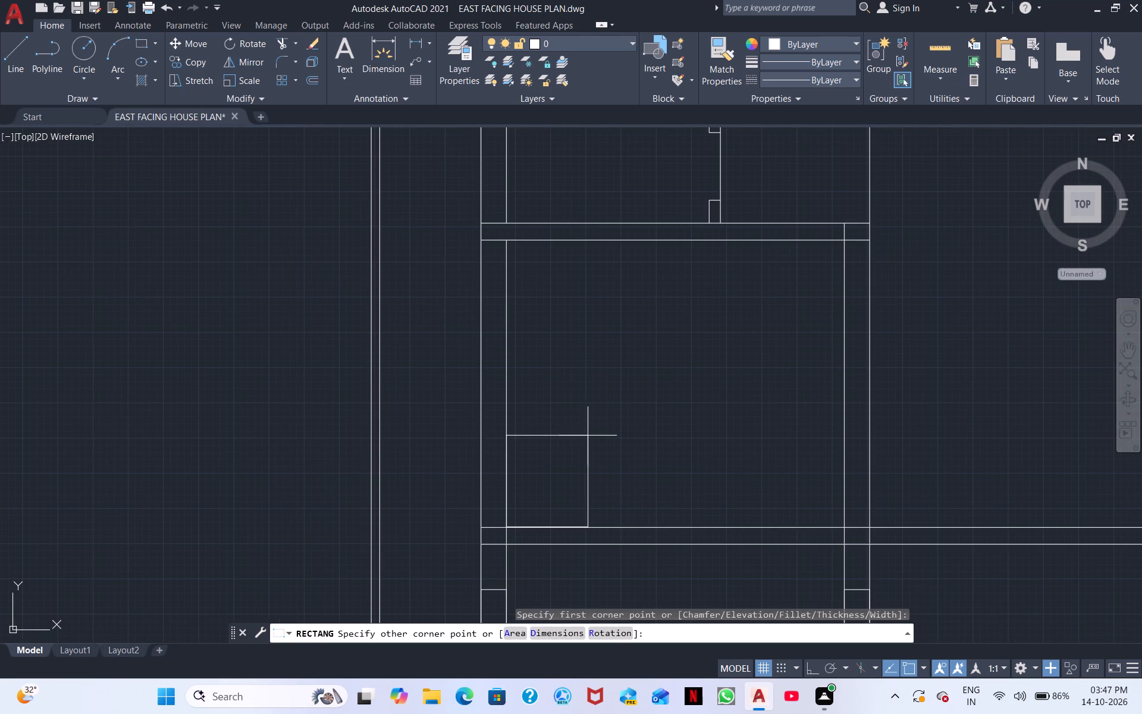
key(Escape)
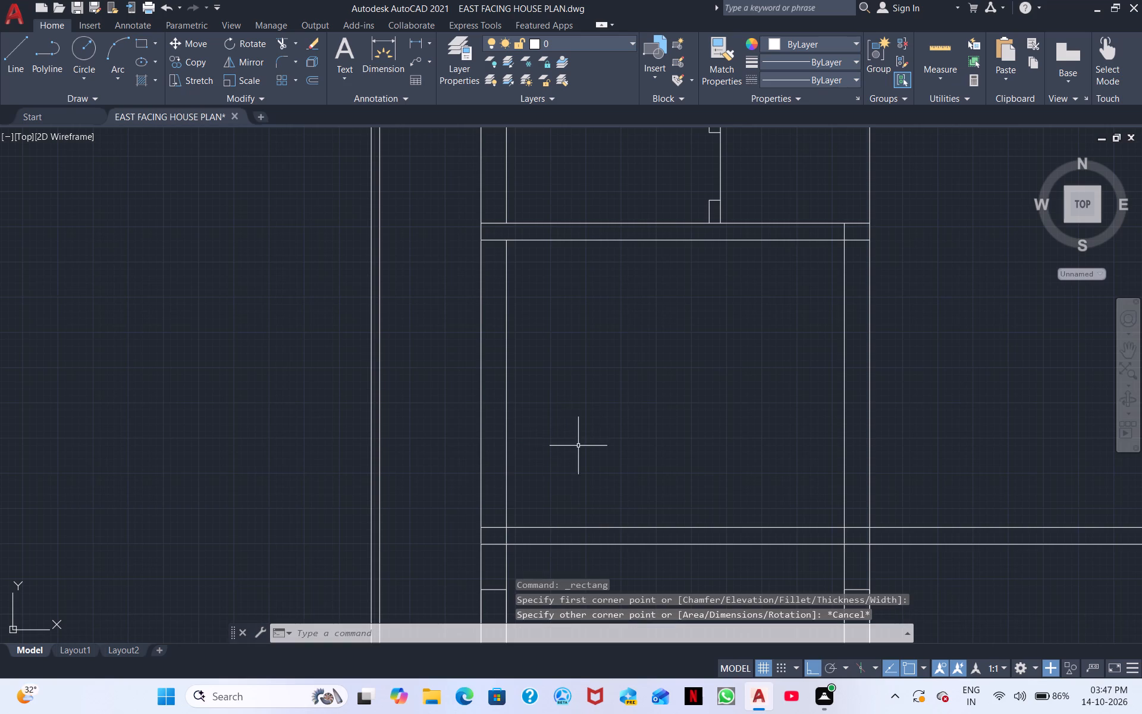
Draw a line 2' east from the west wall's inner face, slightly north of the middle cross wall, continuing south to the southern cross wall.
middle_drag(578, 446, 518, 322)
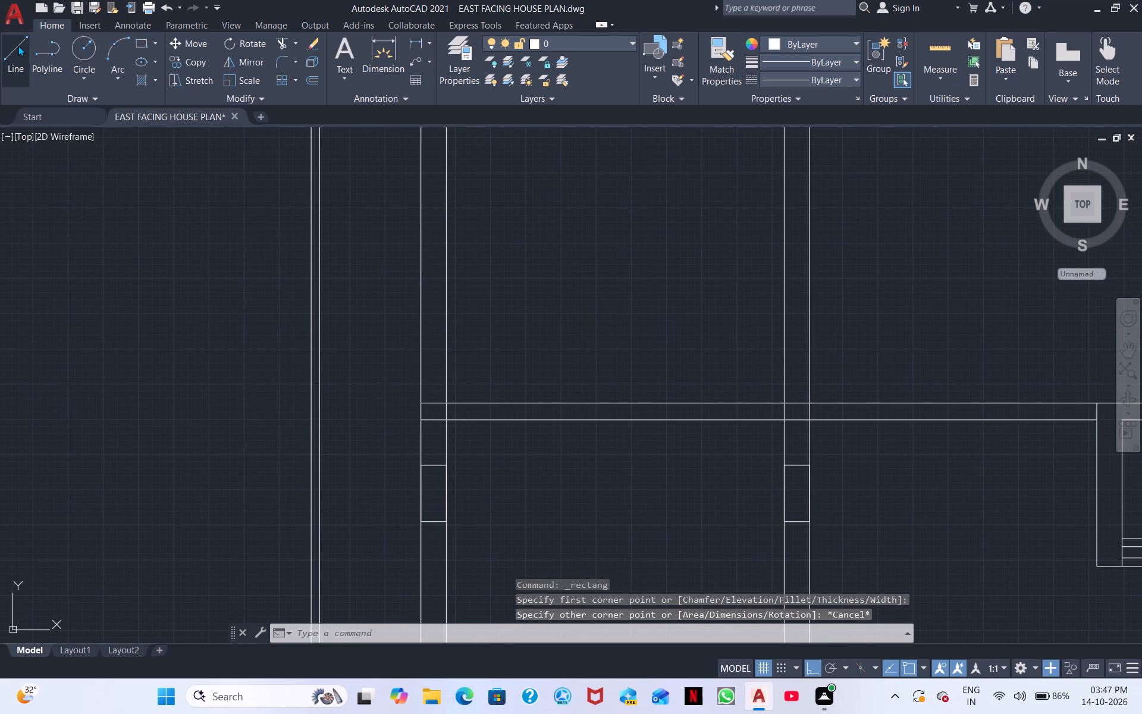
click(18, 45)
click(450, 383)
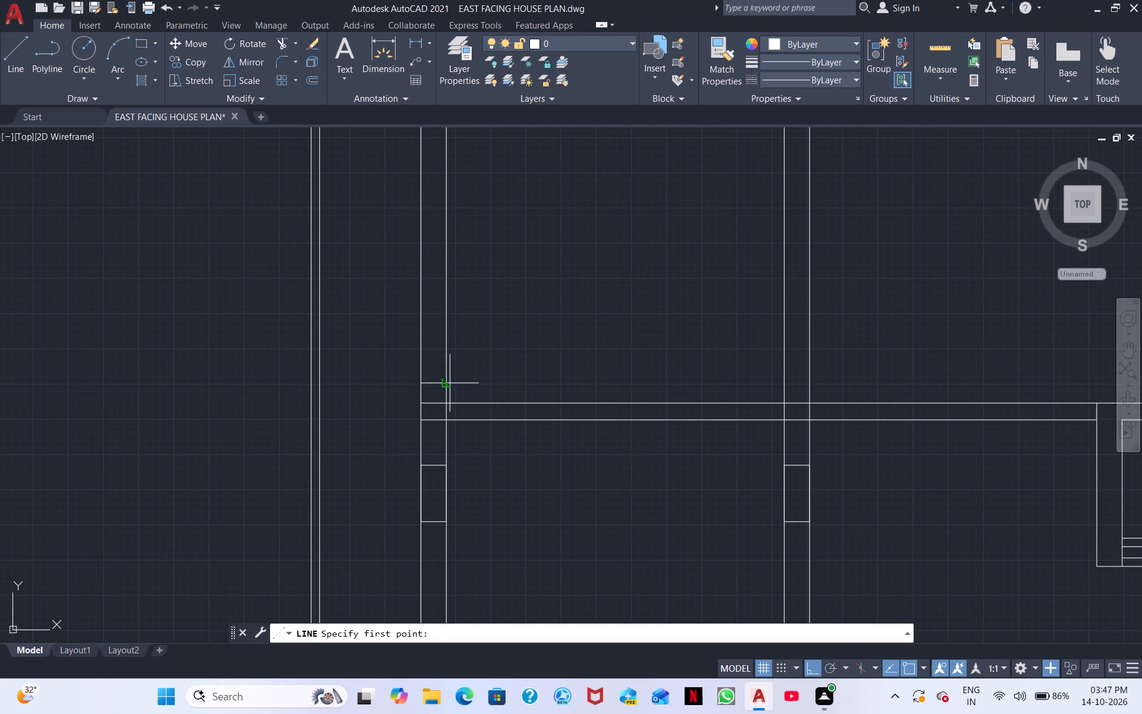
text(2')
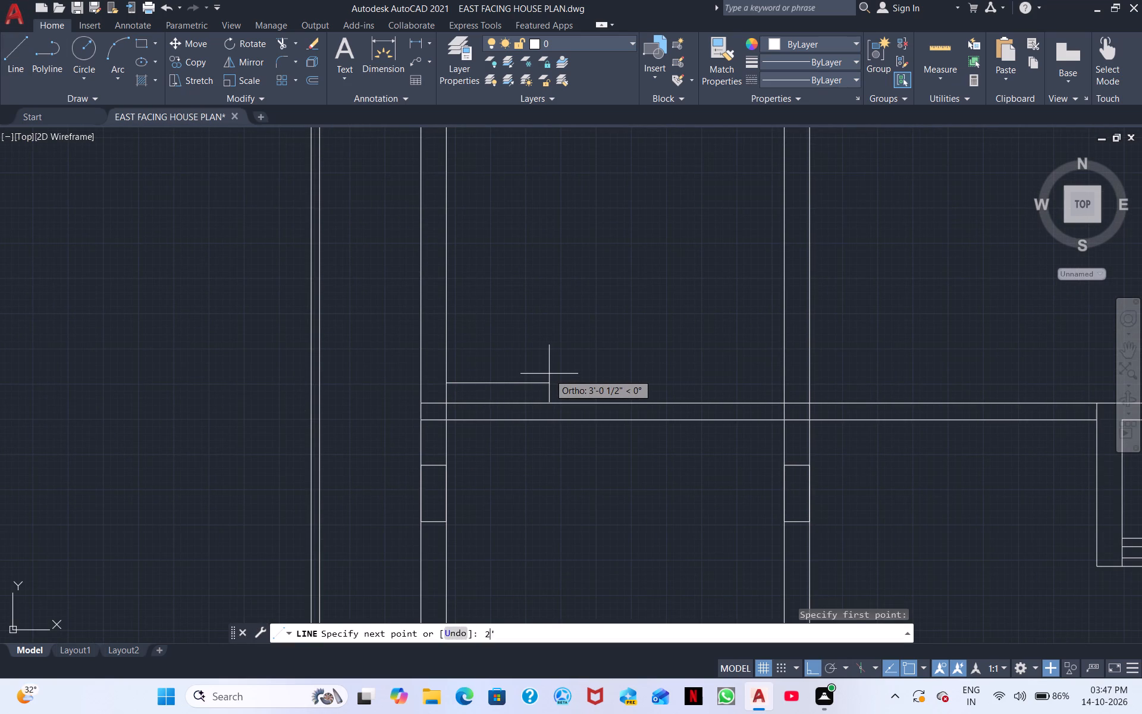
key(Return)
middle_drag(550, 631, 564, 434)
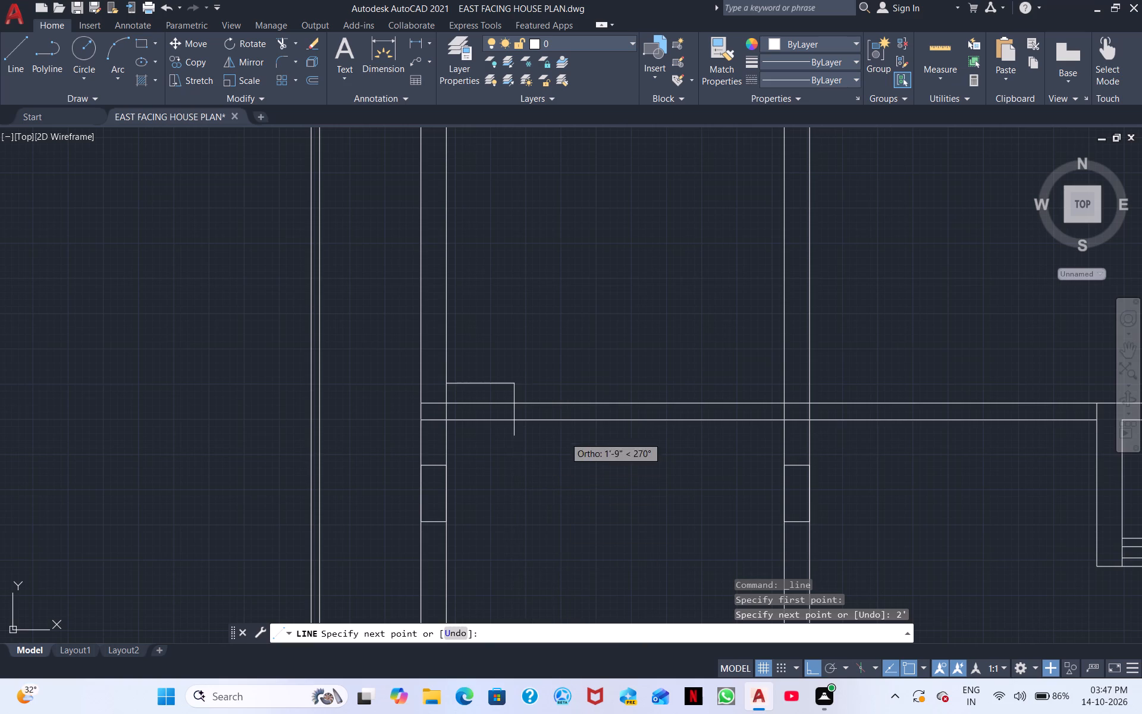
middle_drag(564, 434, 561, 439)
middle_drag(558, 456, 532, 340)
scroll(532, 340, down, 2)
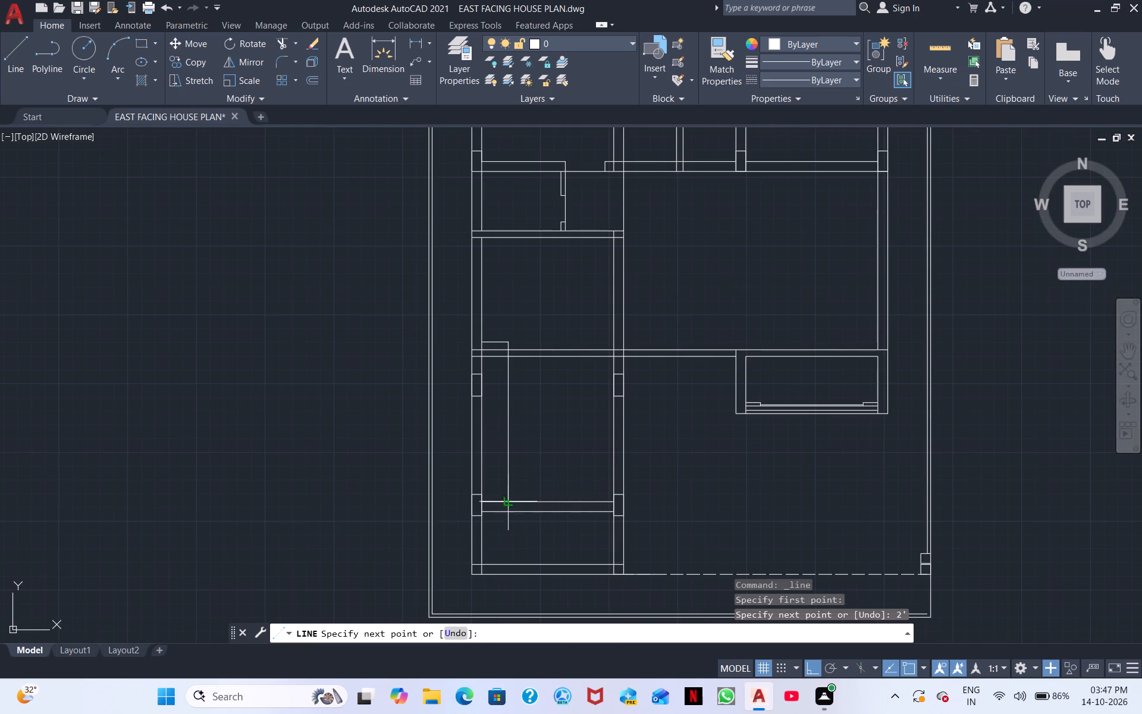
click(509, 502)
key(Escape)
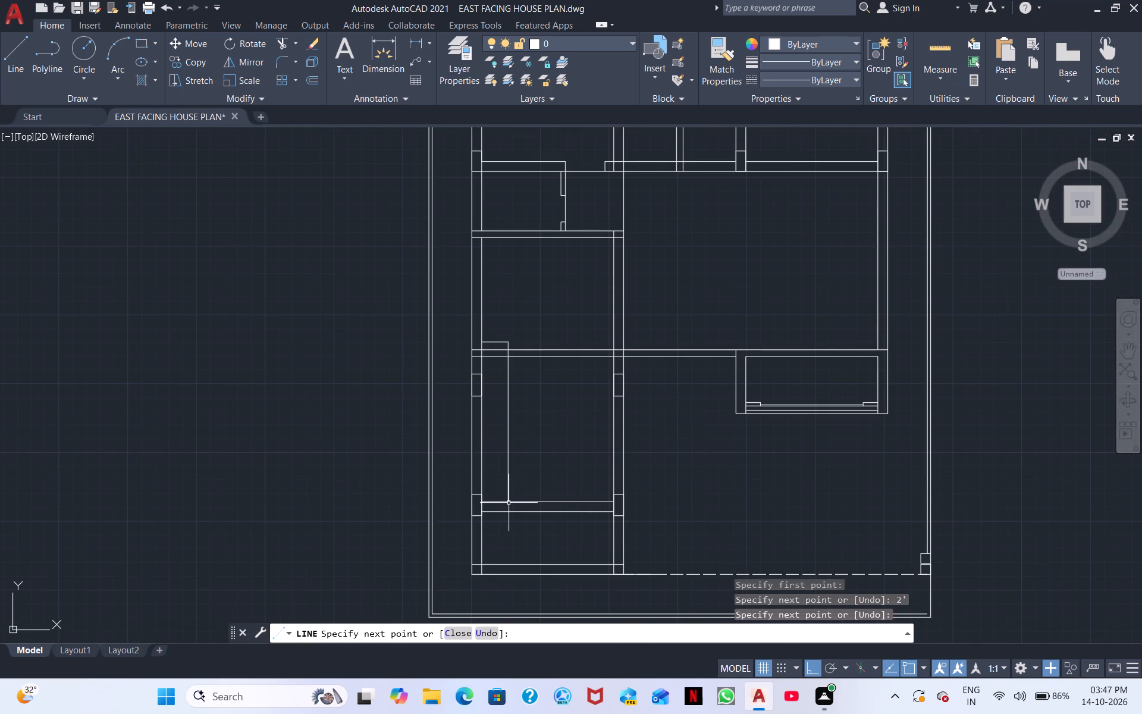
Draw a line 2' north from the southern cross wall near the west wall, continuing east to the room's east wall.
key(space)
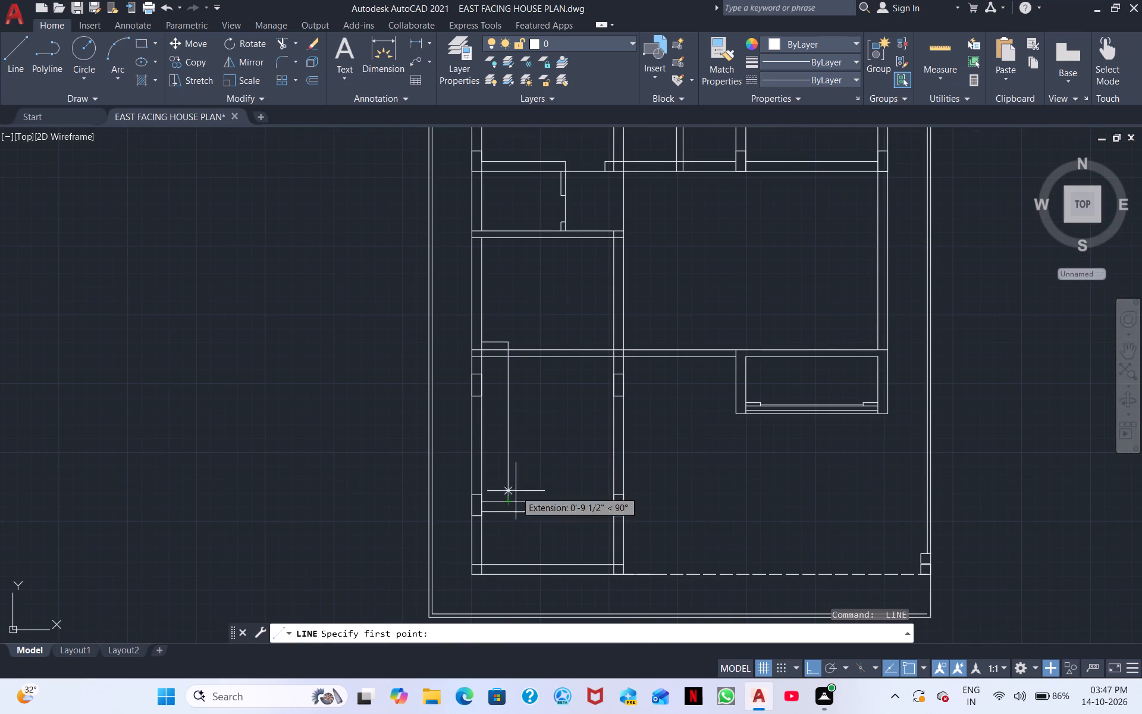
scroll(494, 463, up, 3)
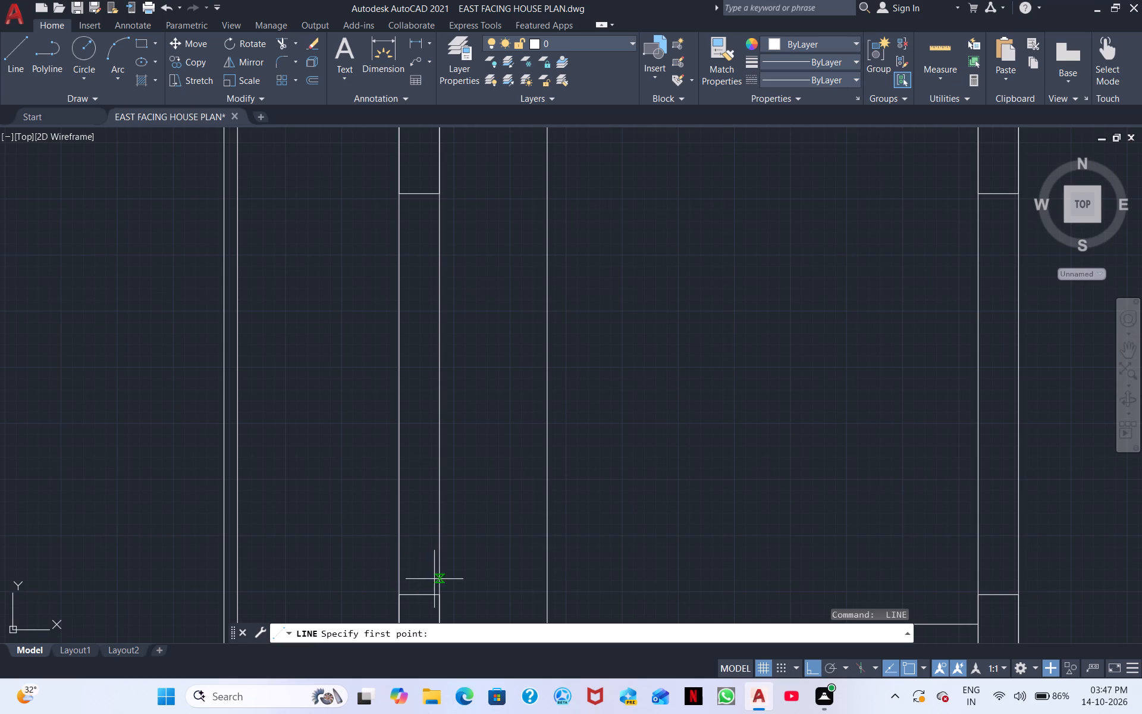
middle_drag(460, 475, 478, 384)
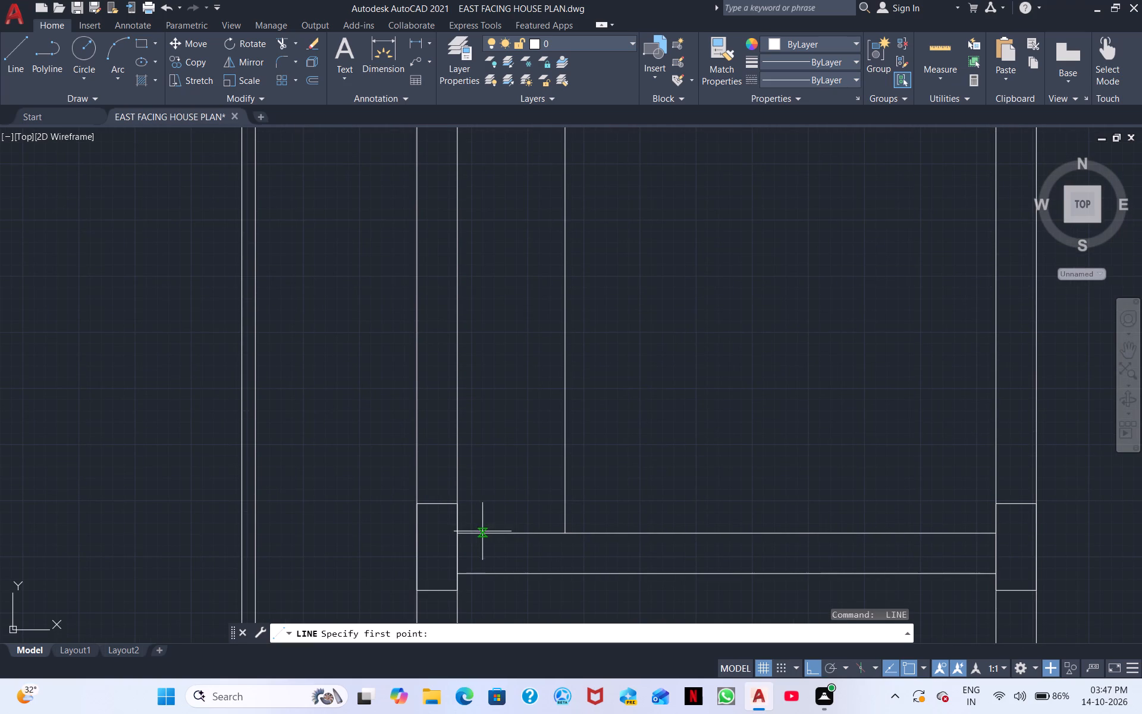
drag(488, 534, 497, 522)
text(2')
key(Return)
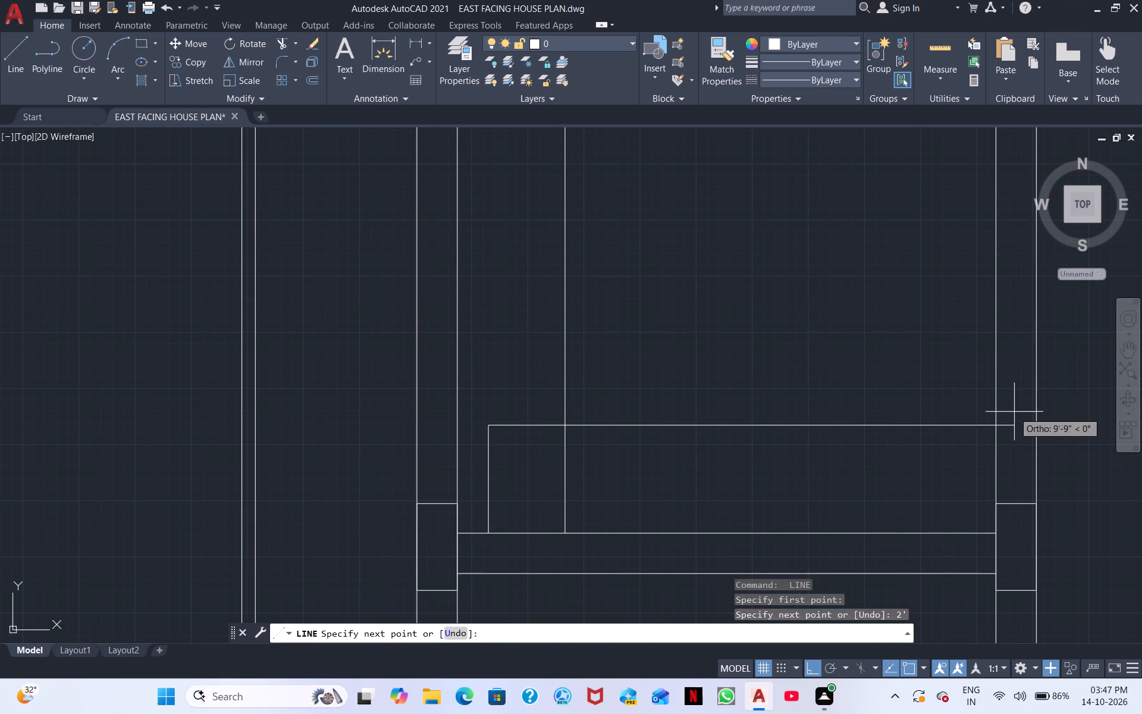
click(997, 418)
key(Escape)
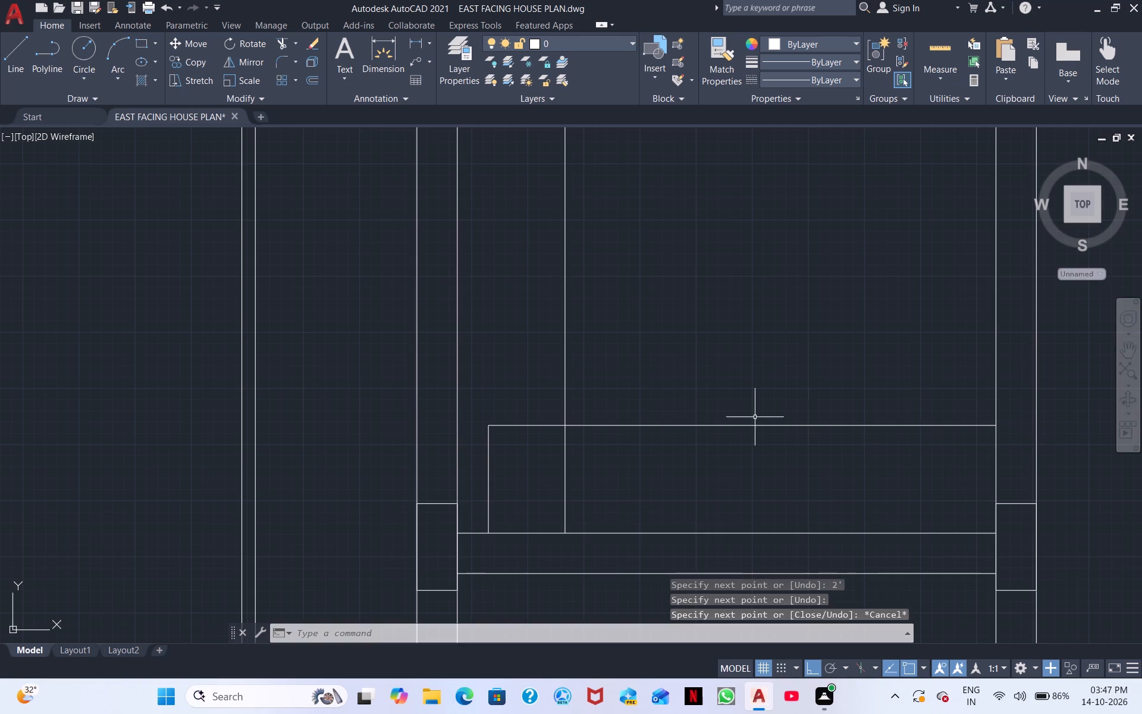
Erase the short 2' vertical guide line near the southwest room's west wall.
scroll(754, 416, down, 2)
scroll(713, 442, up, 1)
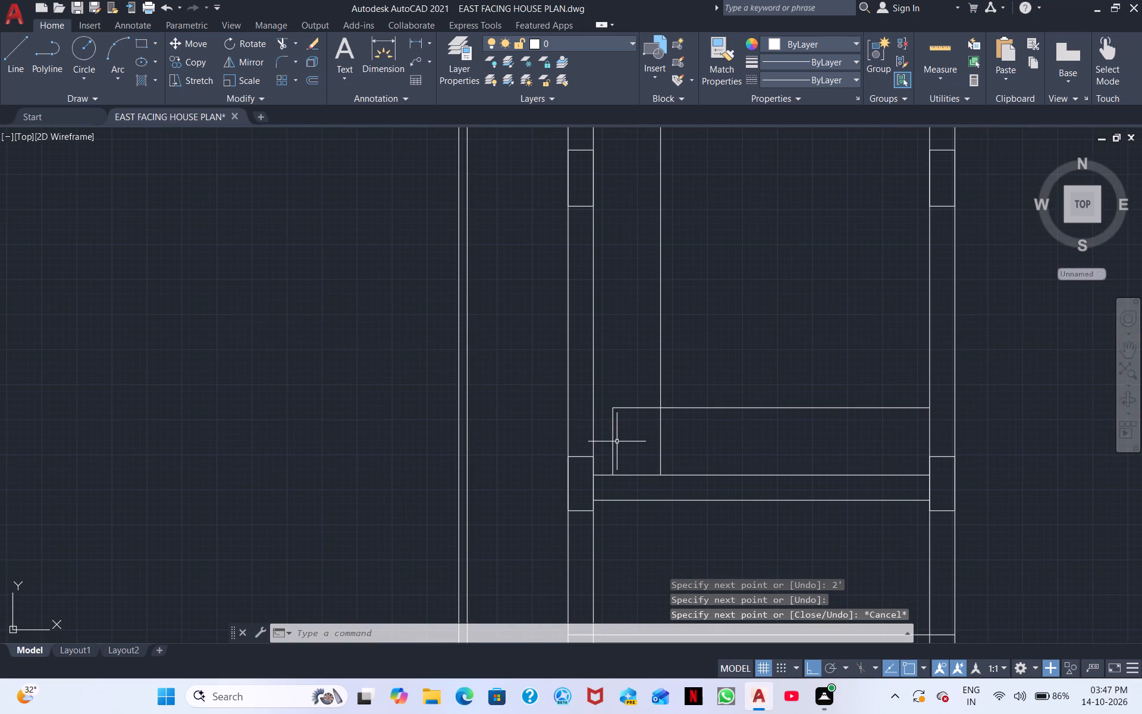
click(614, 443)
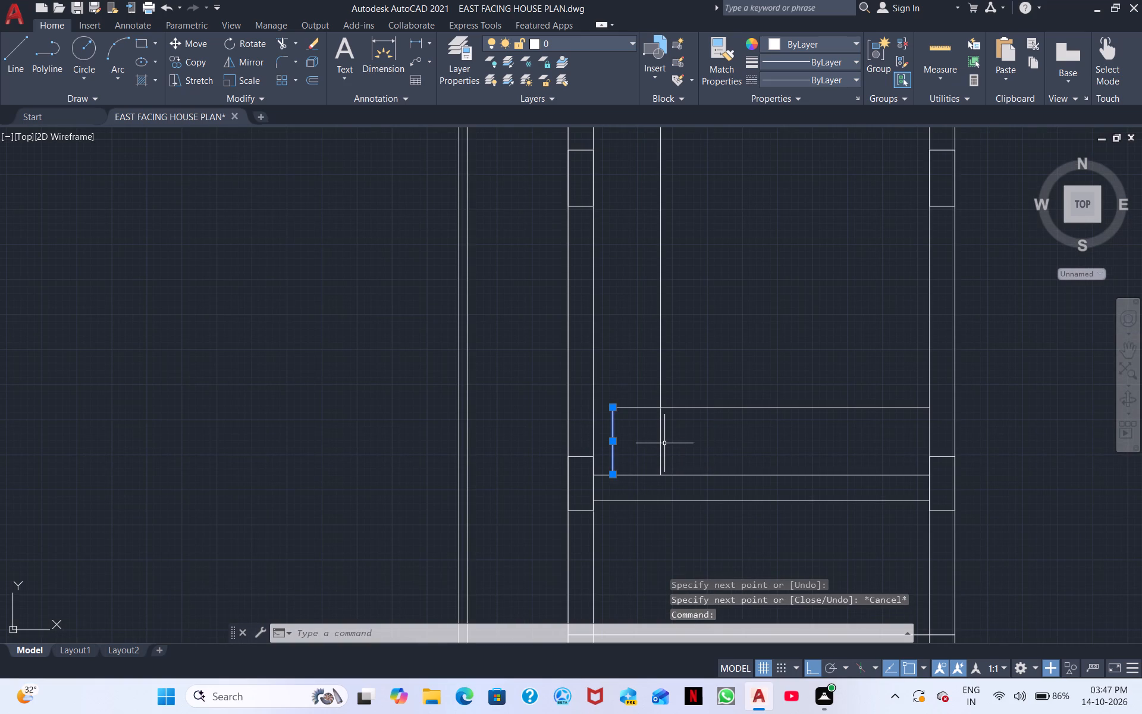
right_click(652, 415)
click(680, 139)
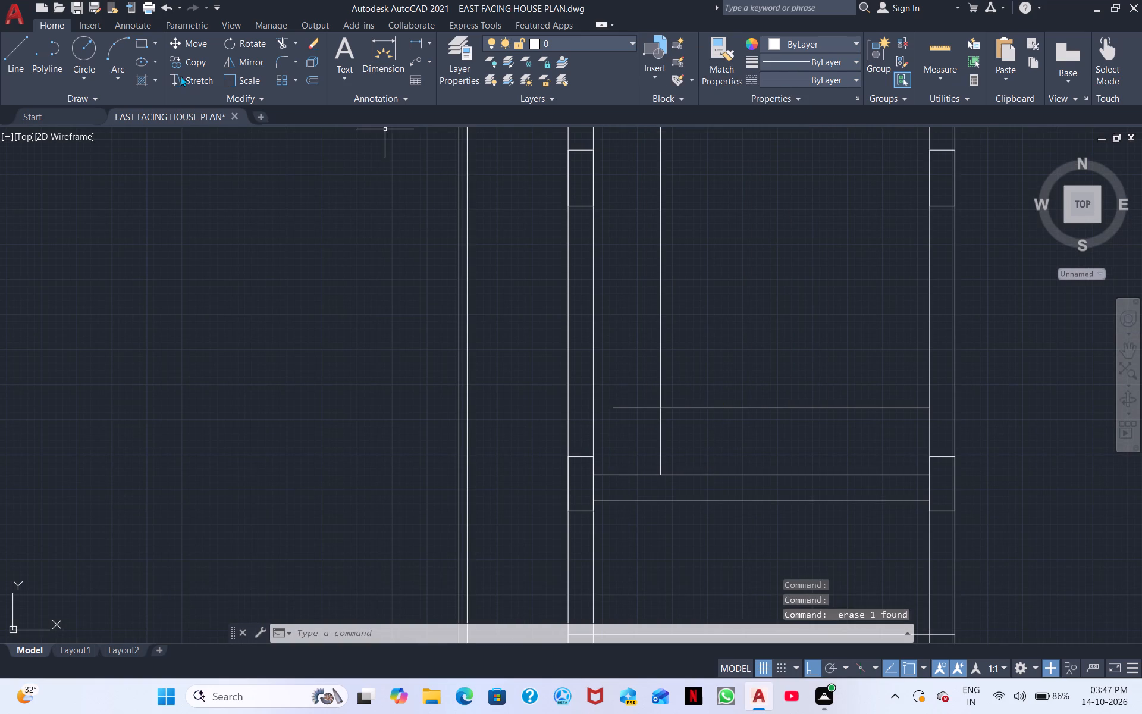
Trim the overlapping ends of the two 2' offset lines where they cross near the southwest room's southwest corner.
click(282, 44)
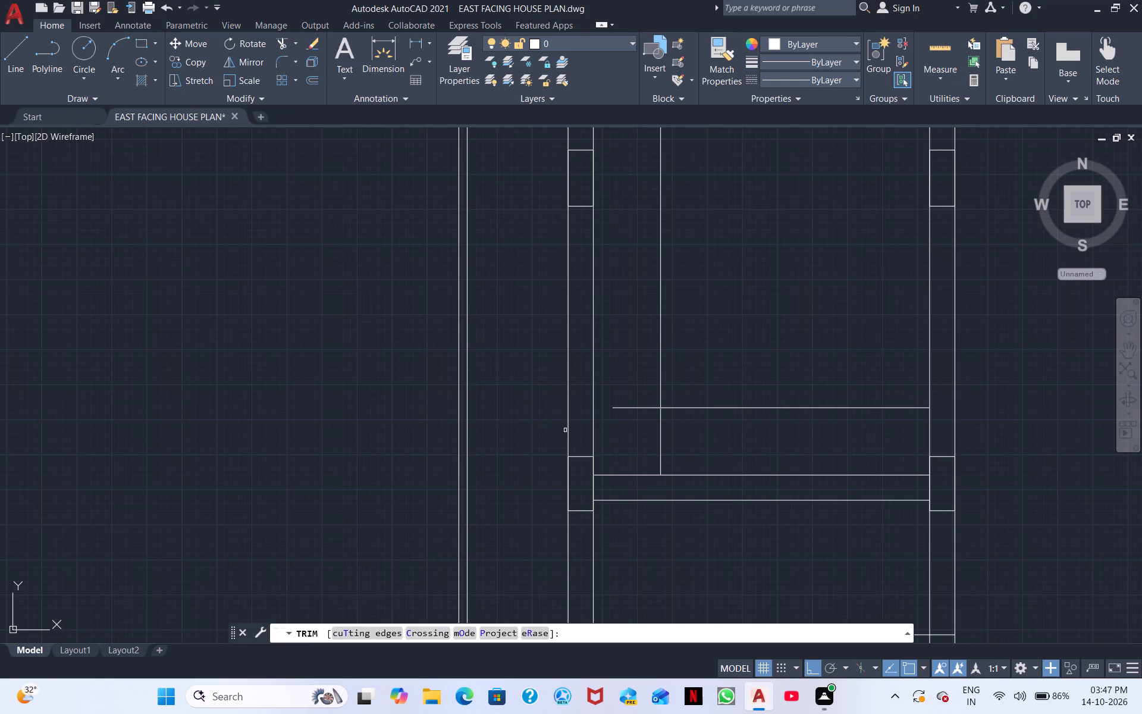
click(630, 412)
drag(628, 431, 646, 437)
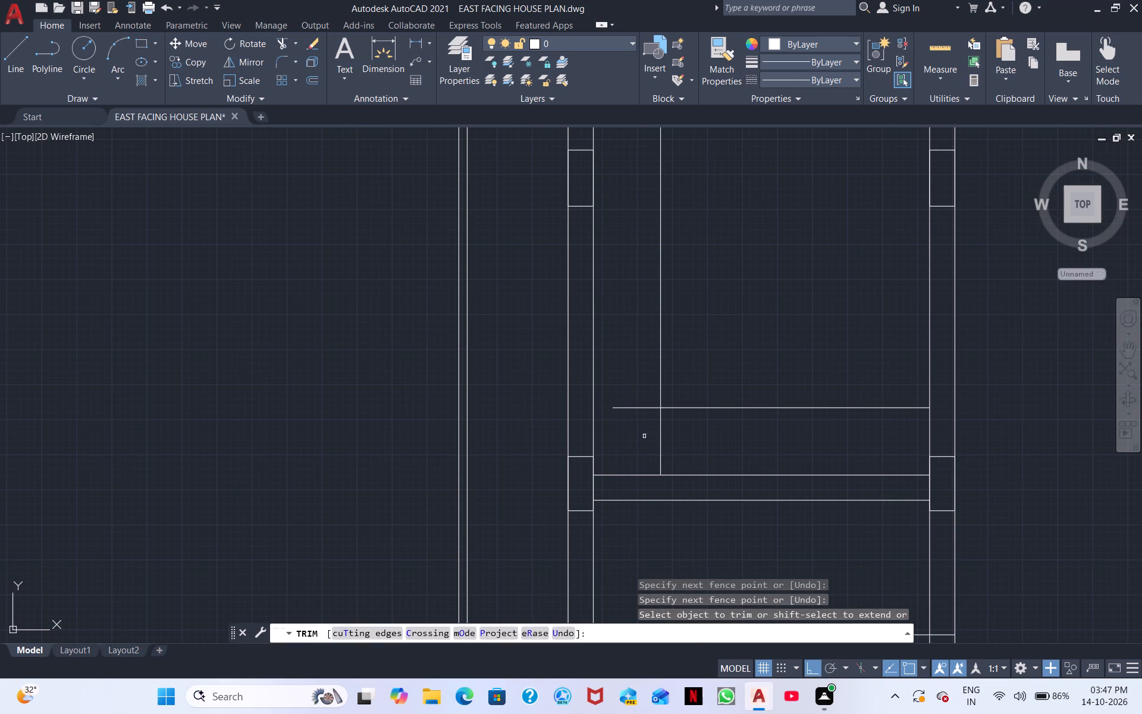
drag(646, 437, 711, 446)
drag(707, 449, 624, 381)
Trim away the short horizontal guide line and the vertical offset line's stub north of the middle cross wall.
scroll(625, 372, down, 1)
middle_drag(629, 292, 628, 461)
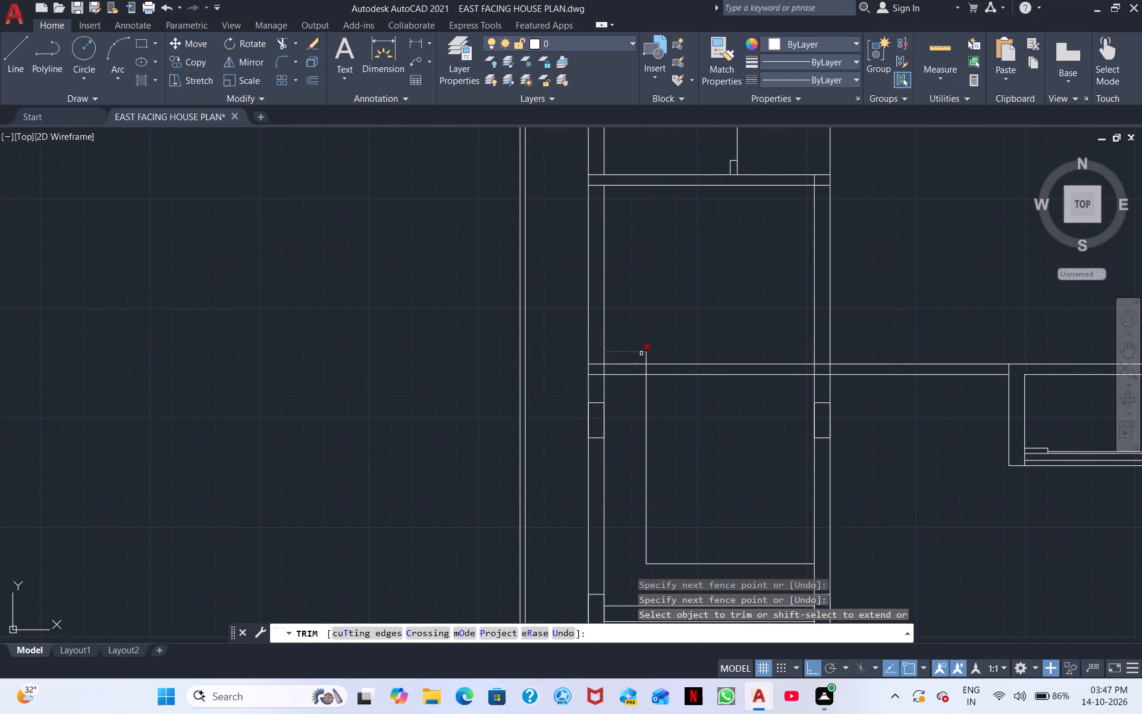
click(638, 352)
click(646, 355)
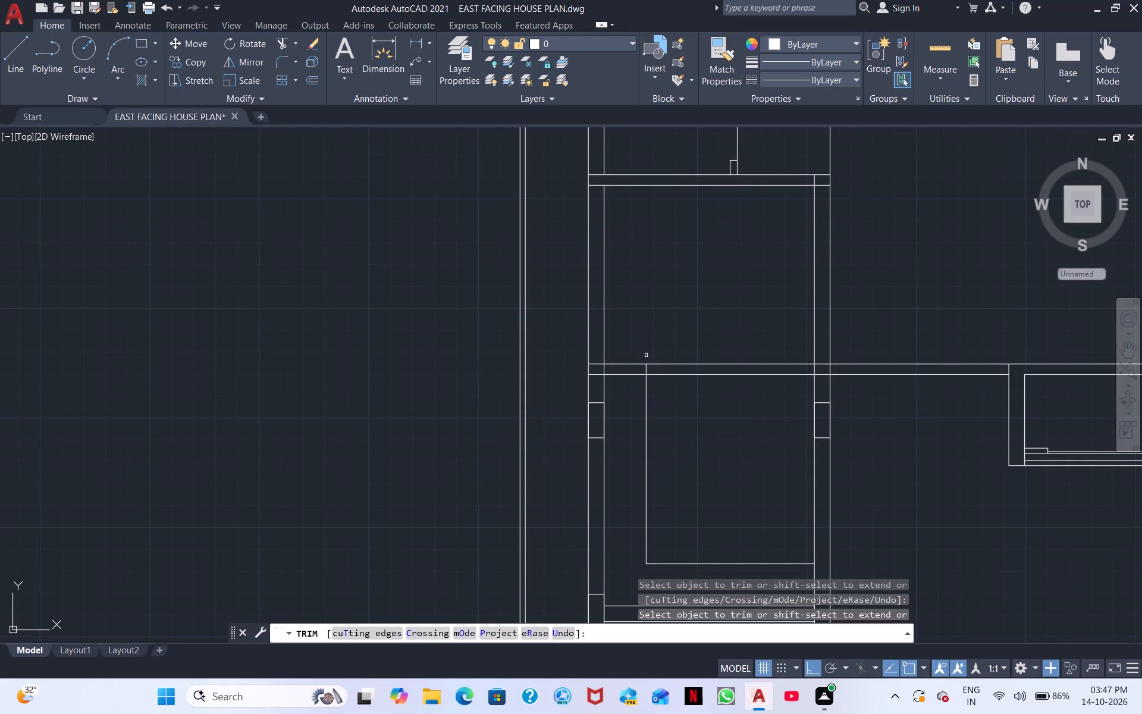
key(Escape)
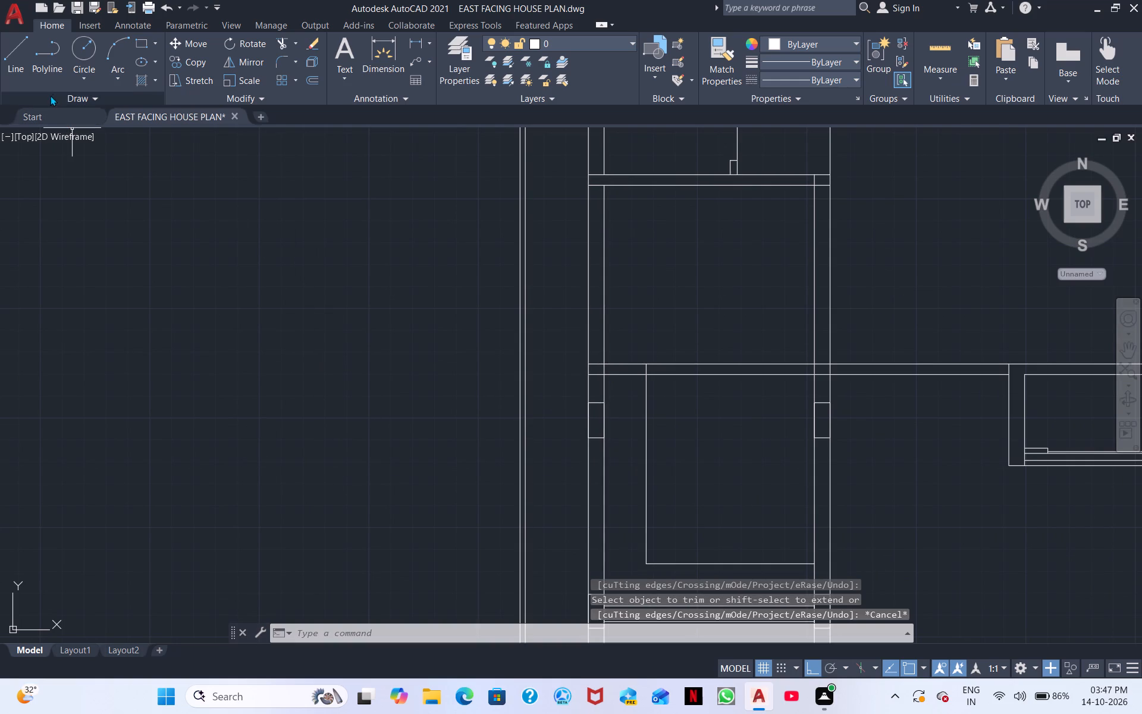
Draw a rectangle about 2' by 1'-11 1/2" in the corner between the west wall's inner face and the middle cross wall's north face.
click(137, 39)
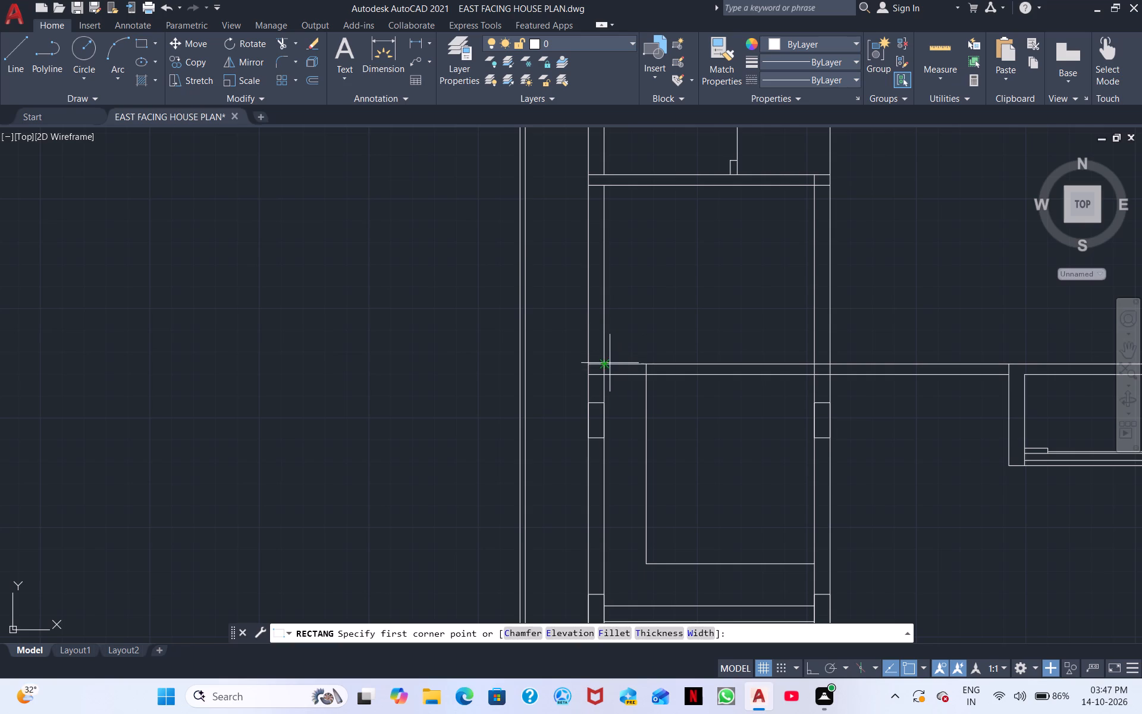
scroll(610, 363, up, 3)
click(588, 369)
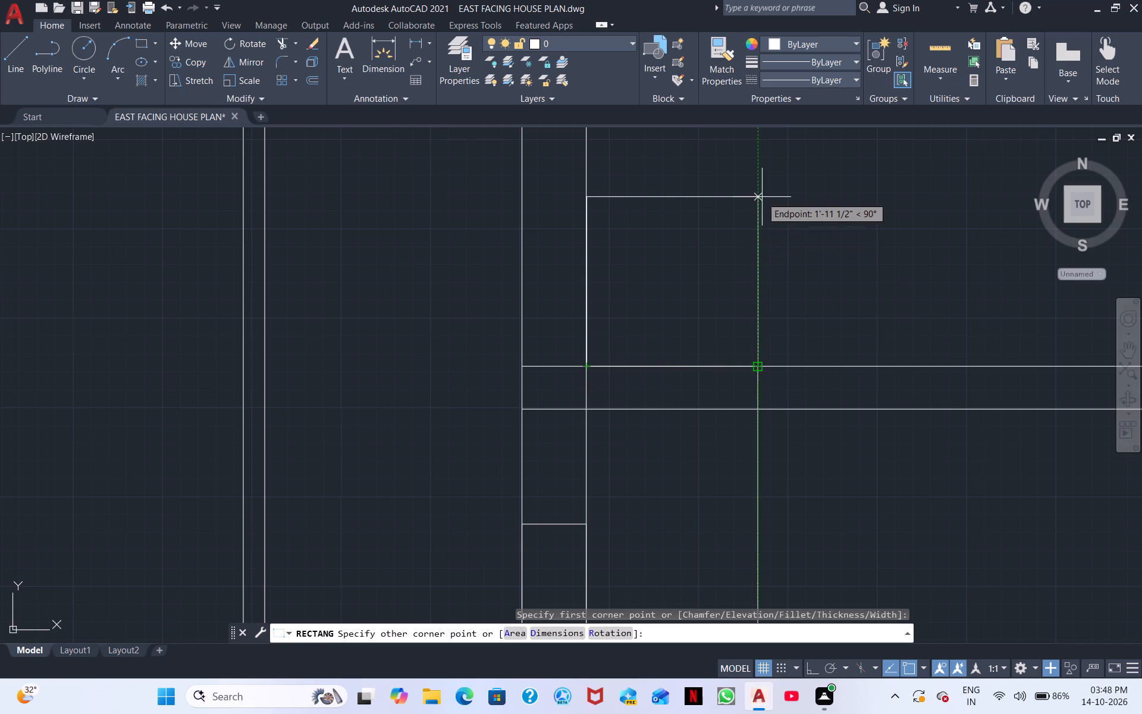
click(755, 198)
key(Escape)
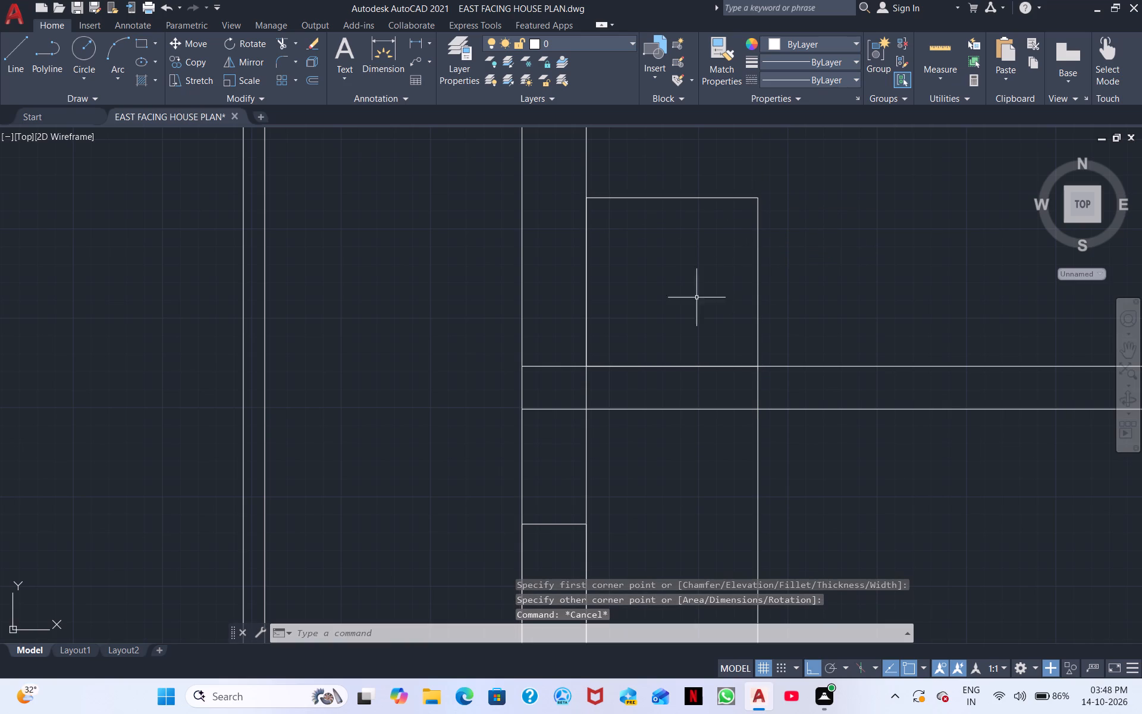
Draw two closely spaced horizontal lines across the small rectangle, just inside its north edge, from its west side to its east side.
click(11, 59)
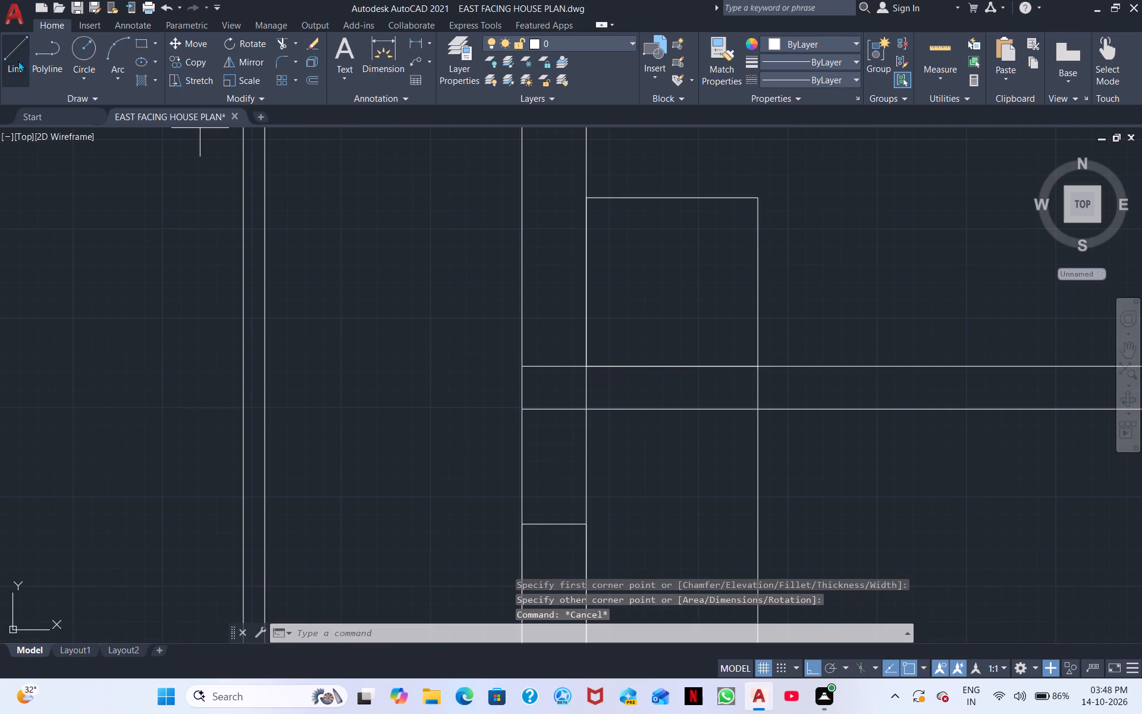
scroll(597, 206, up, 3)
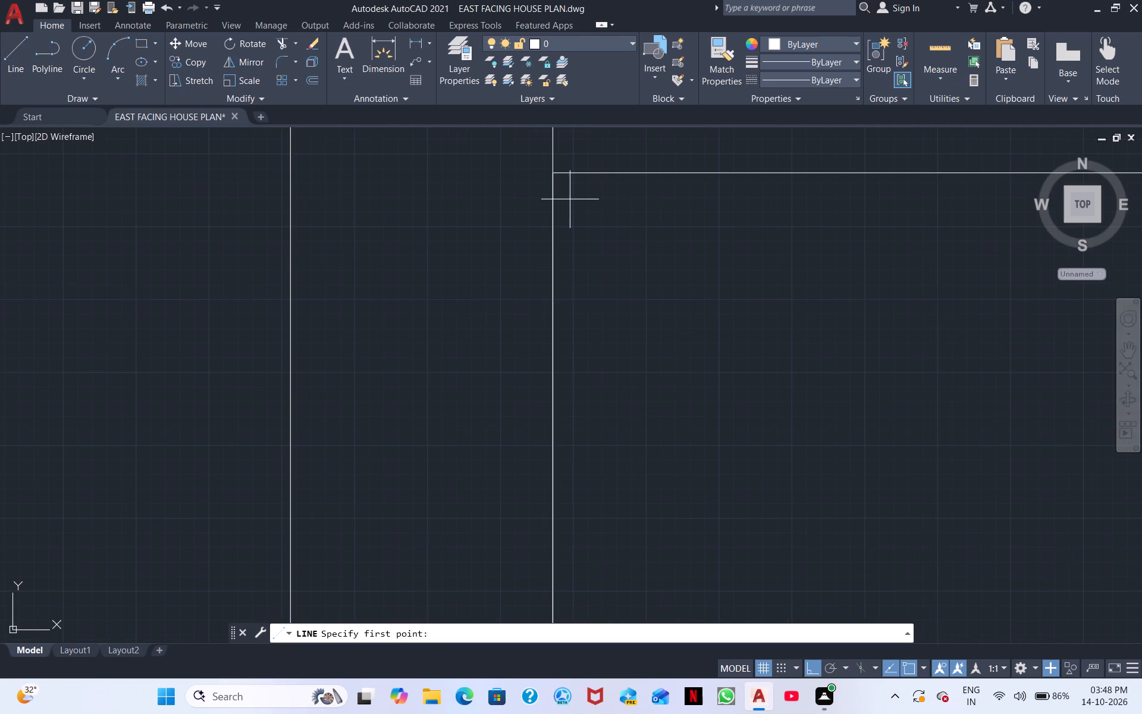
drag(556, 183, 563, 183)
middle_drag(949, 164, 814, 191)
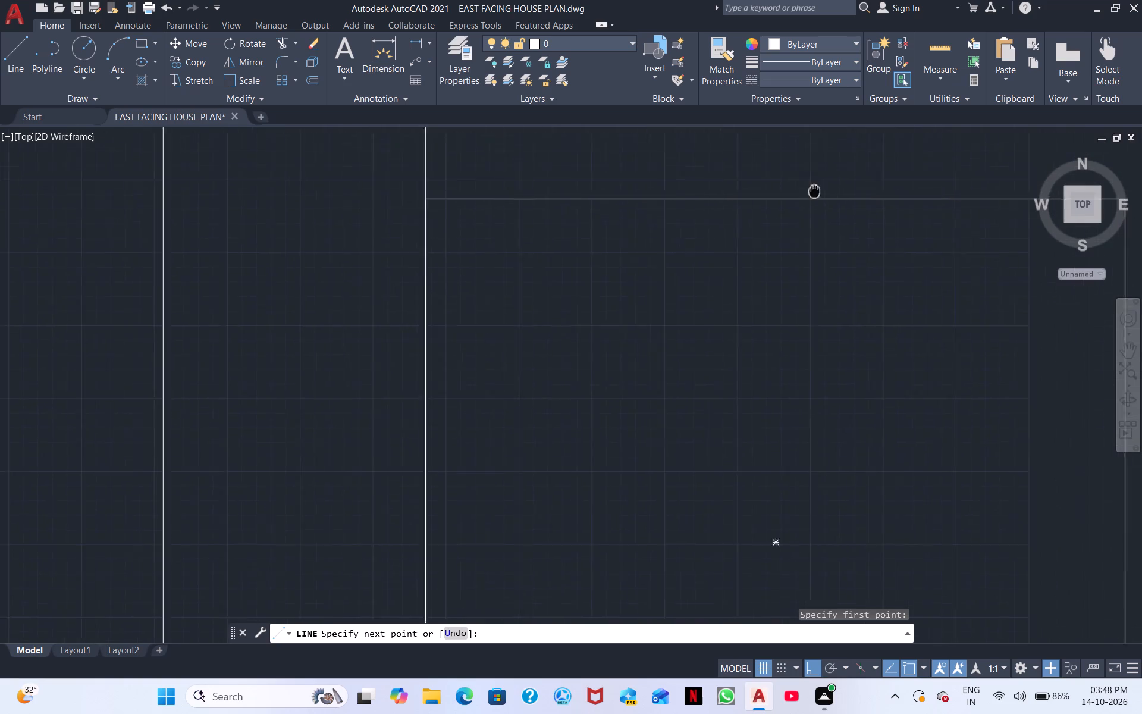
middle_drag(814, 191, 509, 192)
click(810, 208)
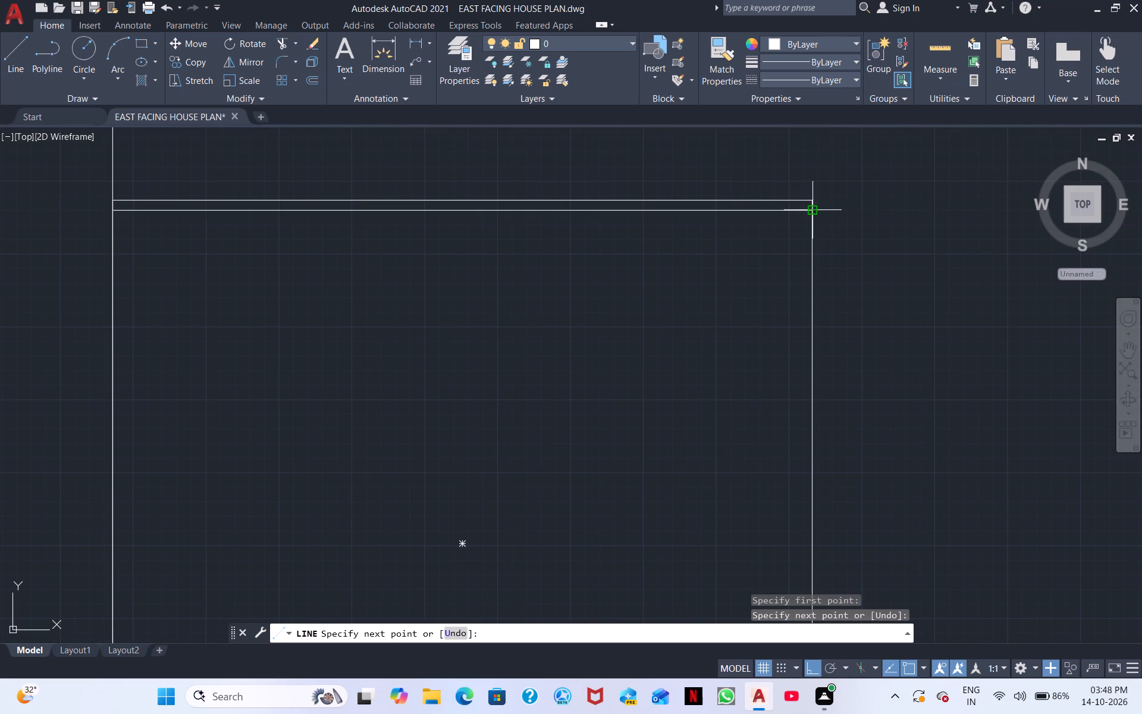
key(Escape)
key(space)
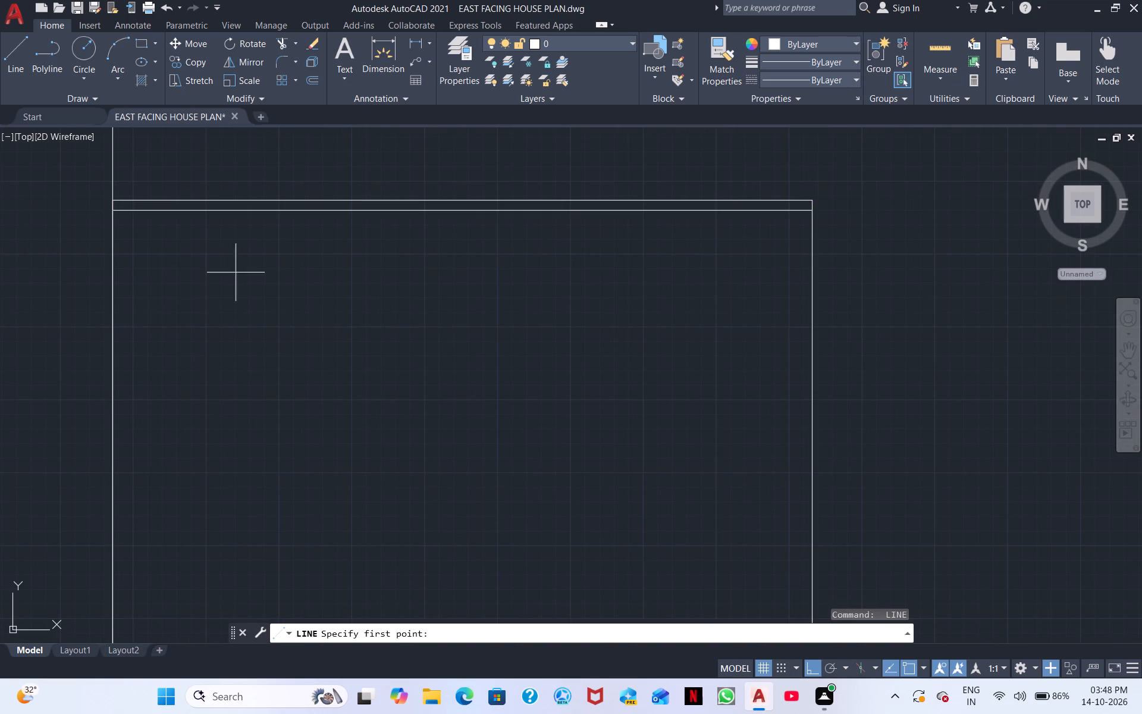
middle_drag(121, 230, 288, 145)
middle_drag(296, 140, 278, 234)
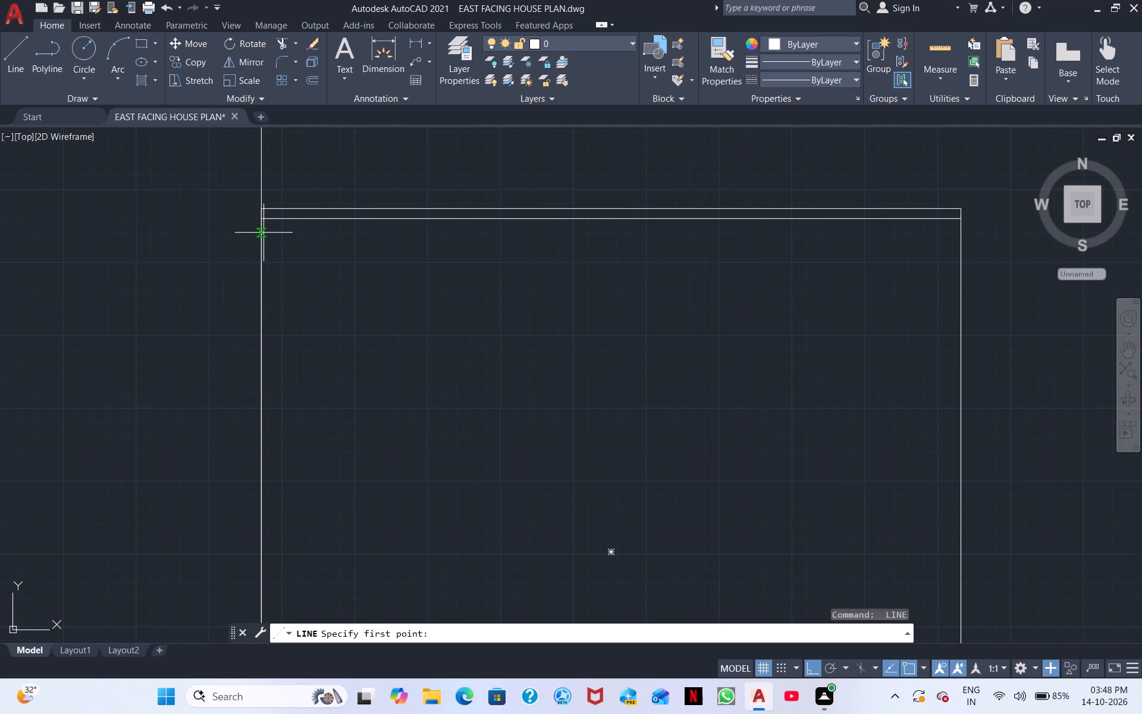
click(262, 233)
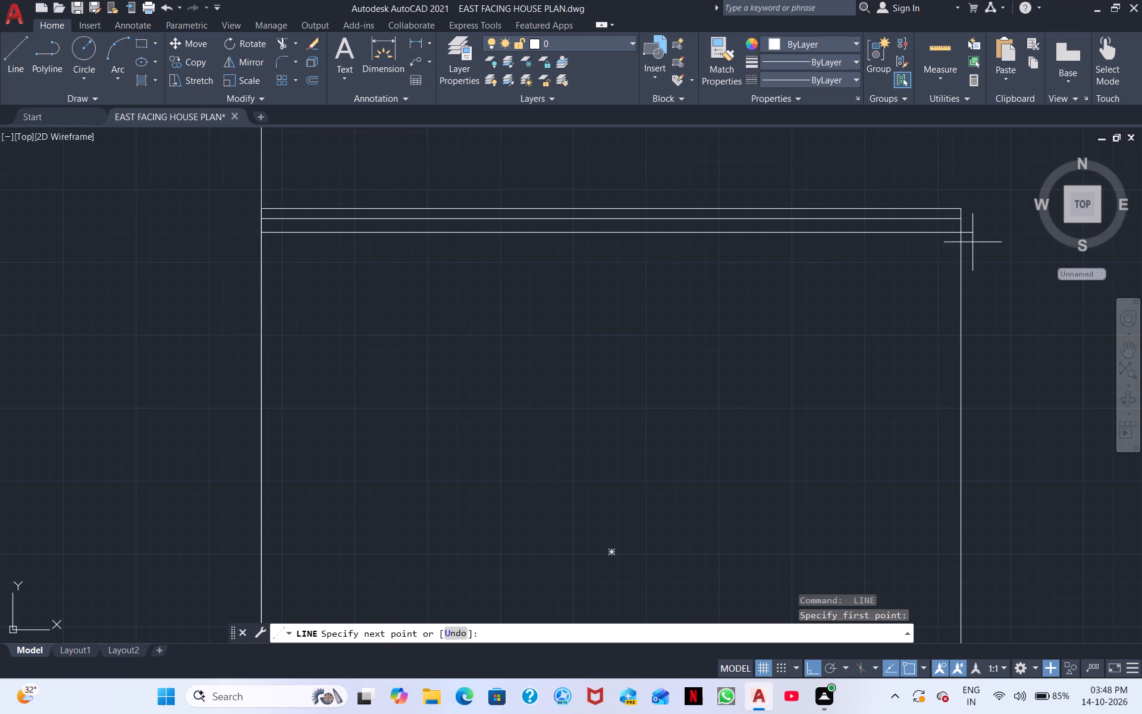
click(961, 236)
key(Escape)
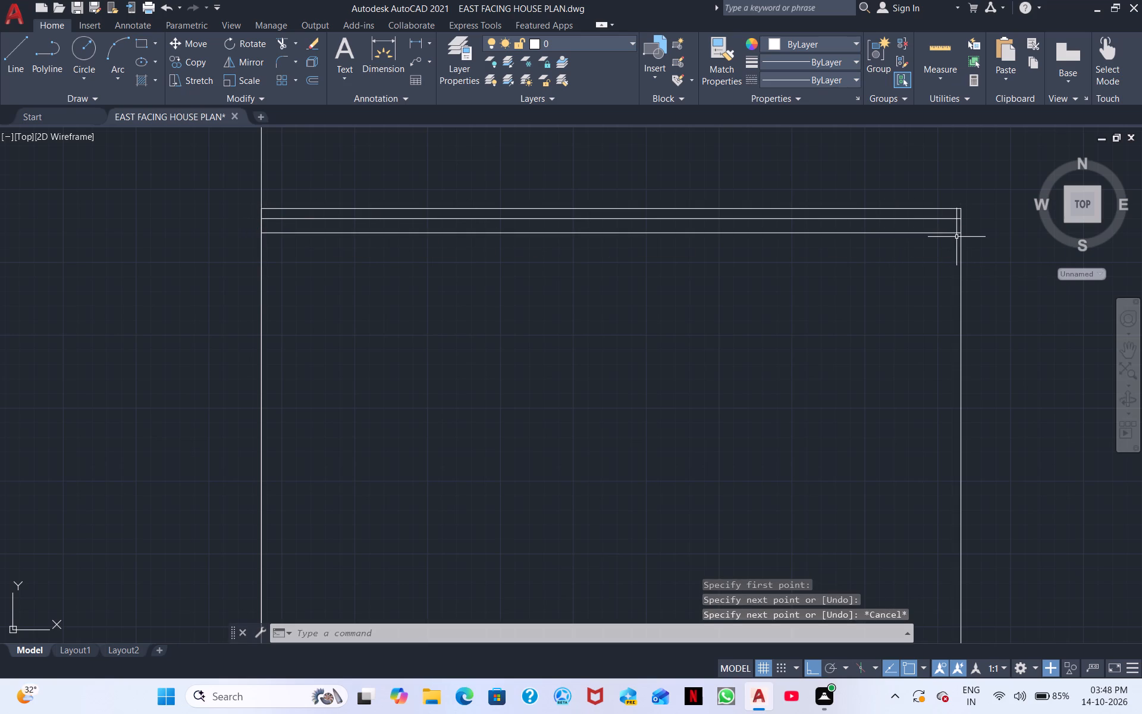
Draw two closely spaced vertical lines just inside the small rectangle's east edge, from its north edge down to the middle cross wall.
key(space)
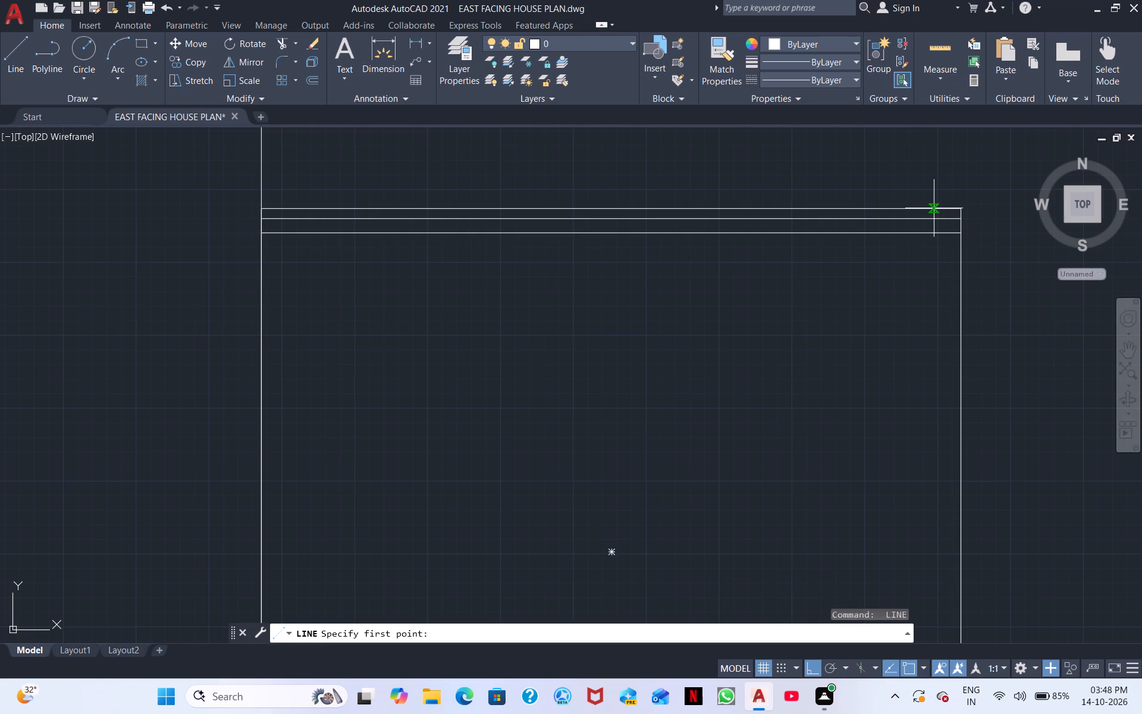
drag(940, 208, 937, 238)
middle_drag(936, 398, 900, 165)
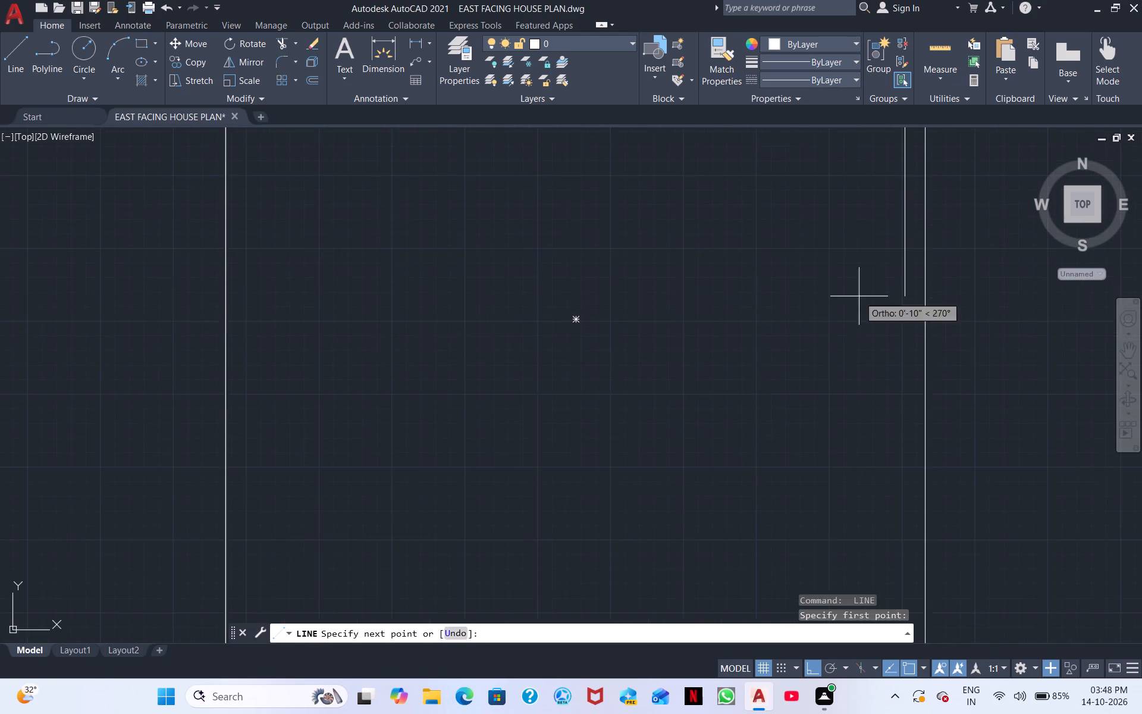
scroll(852, 414, down, 2)
click(872, 522)
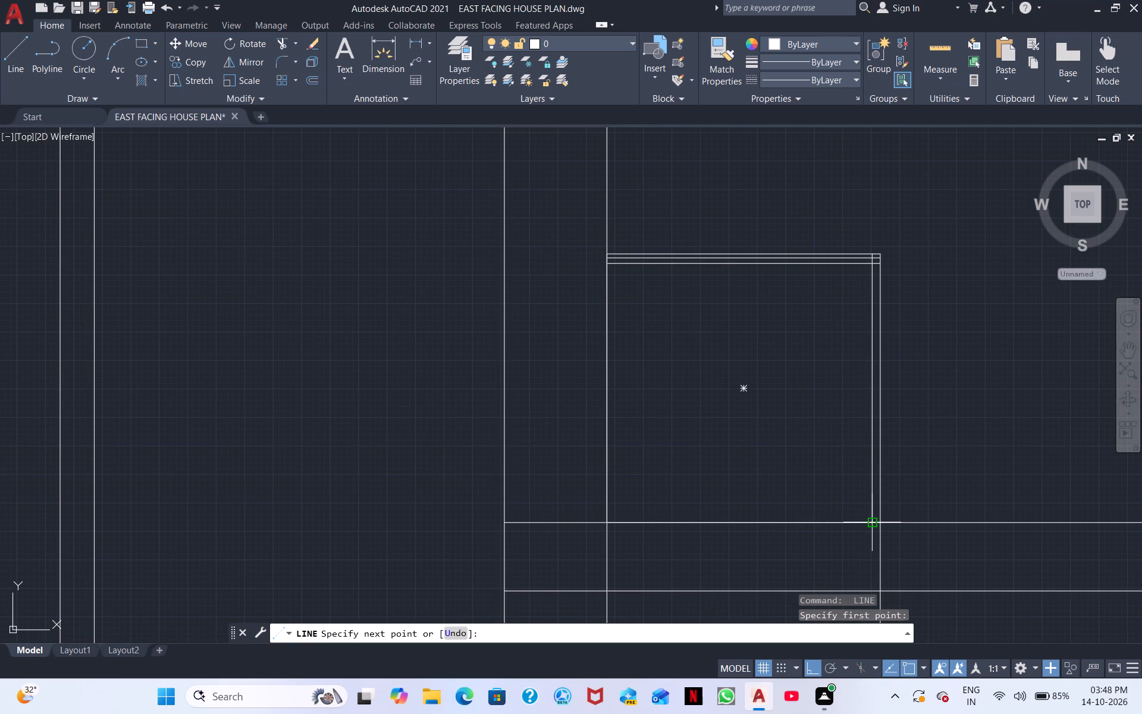
key(space)
key(space)
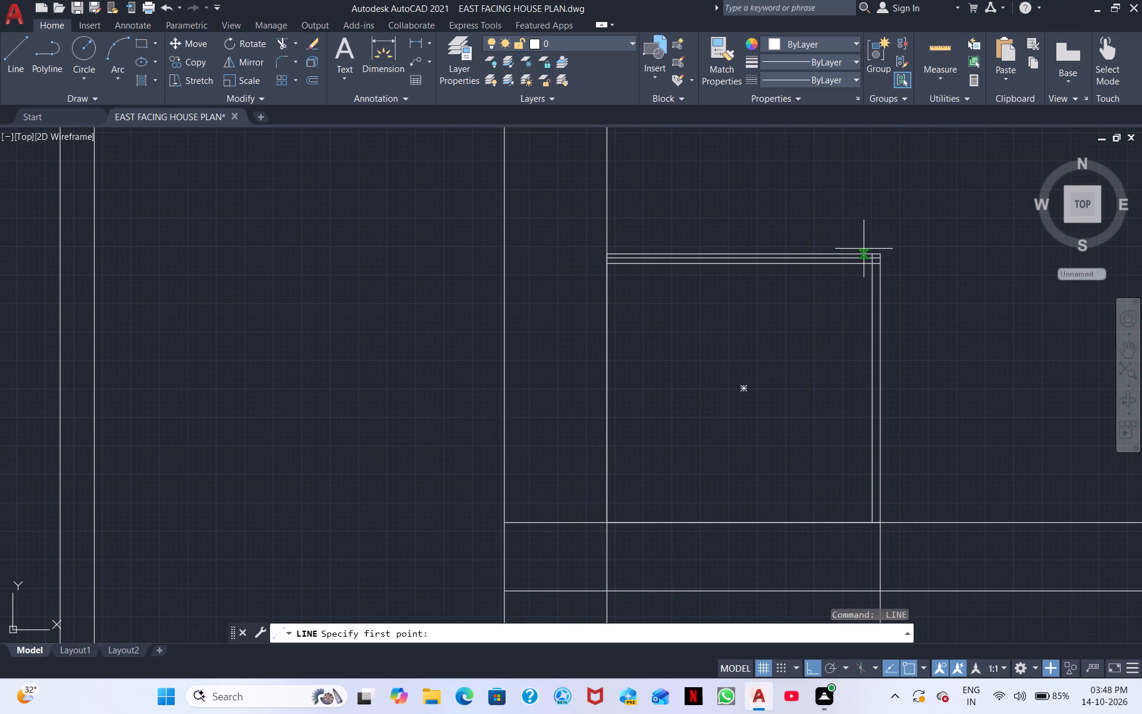
scroll(861, 245, up, 3)
drag(889, 275, 885, 311)
middle_drag(877, 530, 887, 328)
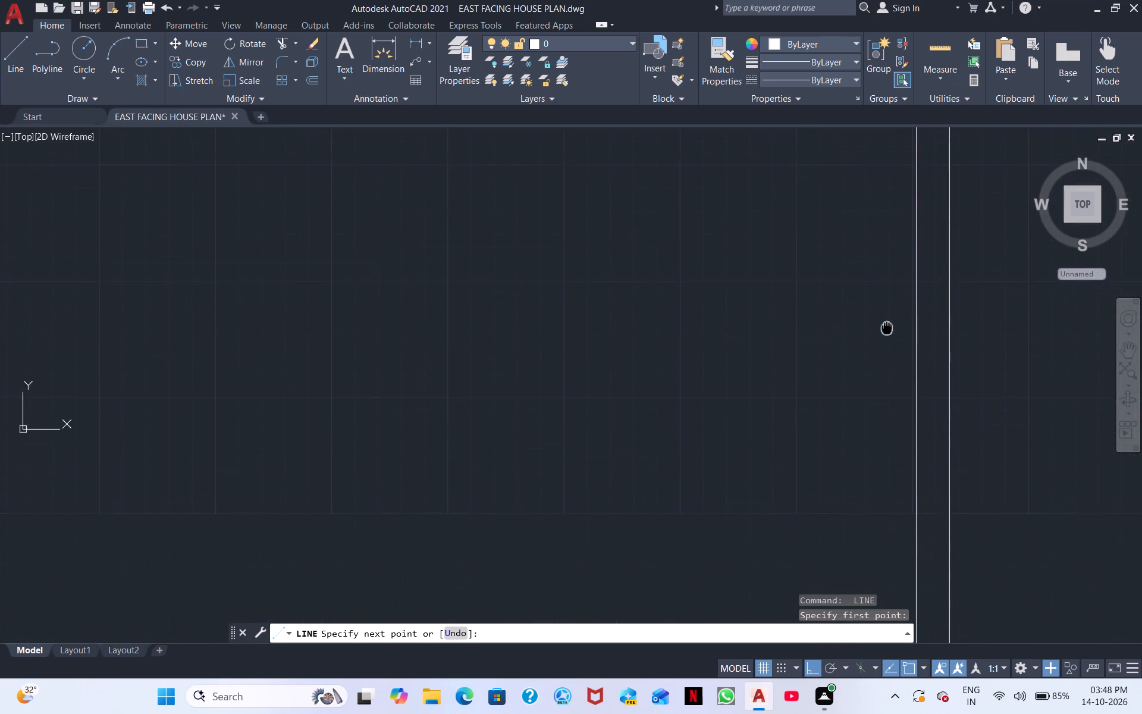
middle_drag(887, 328, 887, 326)
scroll(881, 515, down, 1)
middle_drag(879, 556, 838, 322)
middle_drag(892, 587, 852, 387)
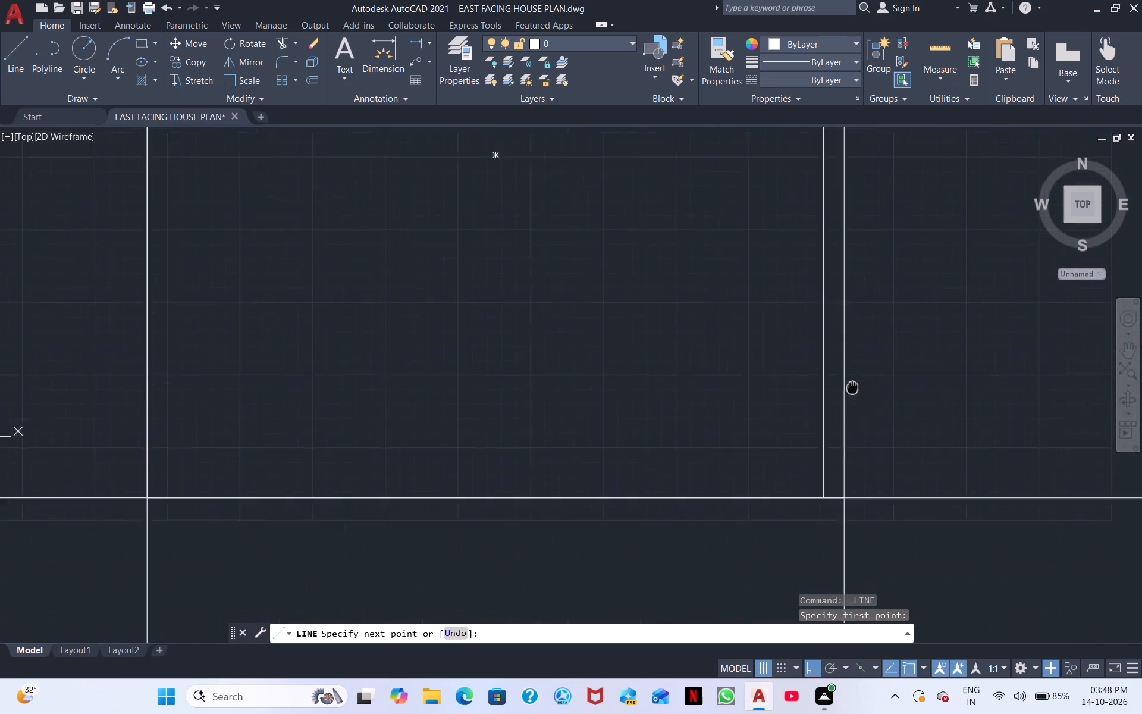
middle_drag(852, 387, 846, 345)
click(806, 450)
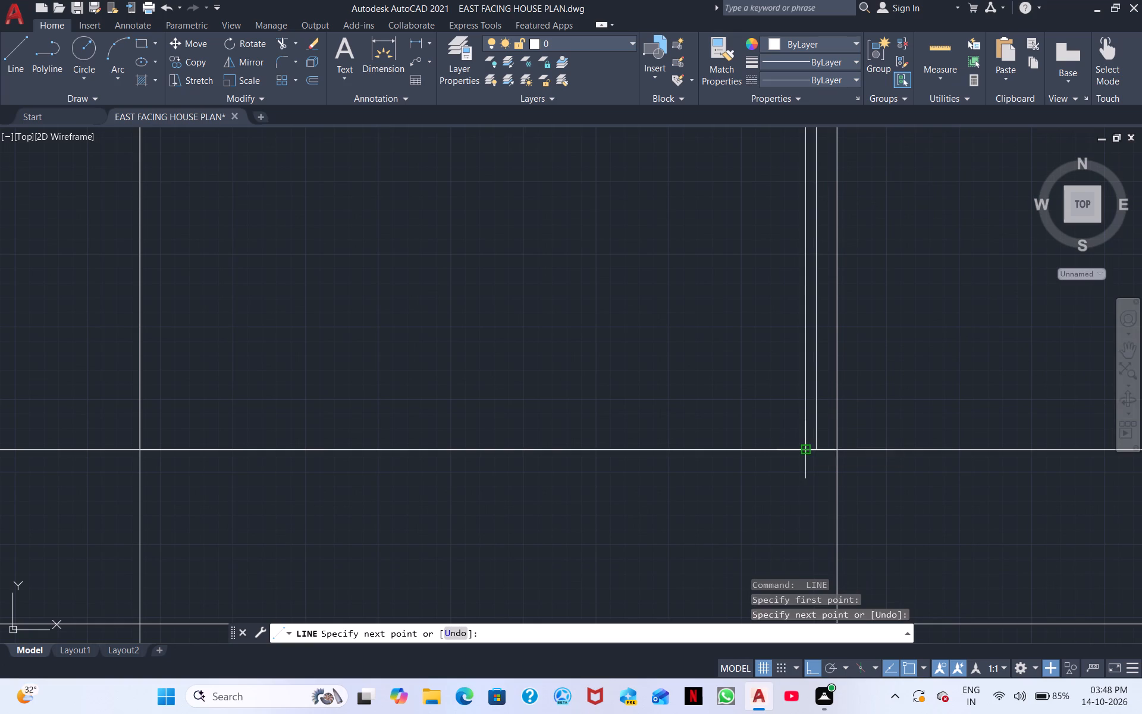
key(space)
Look over the small rectangle with its inner lines and the southwest room's offset lines below it.
scroll(796, 381, down, 2)
middle_drag(624, 319, 624, 324)
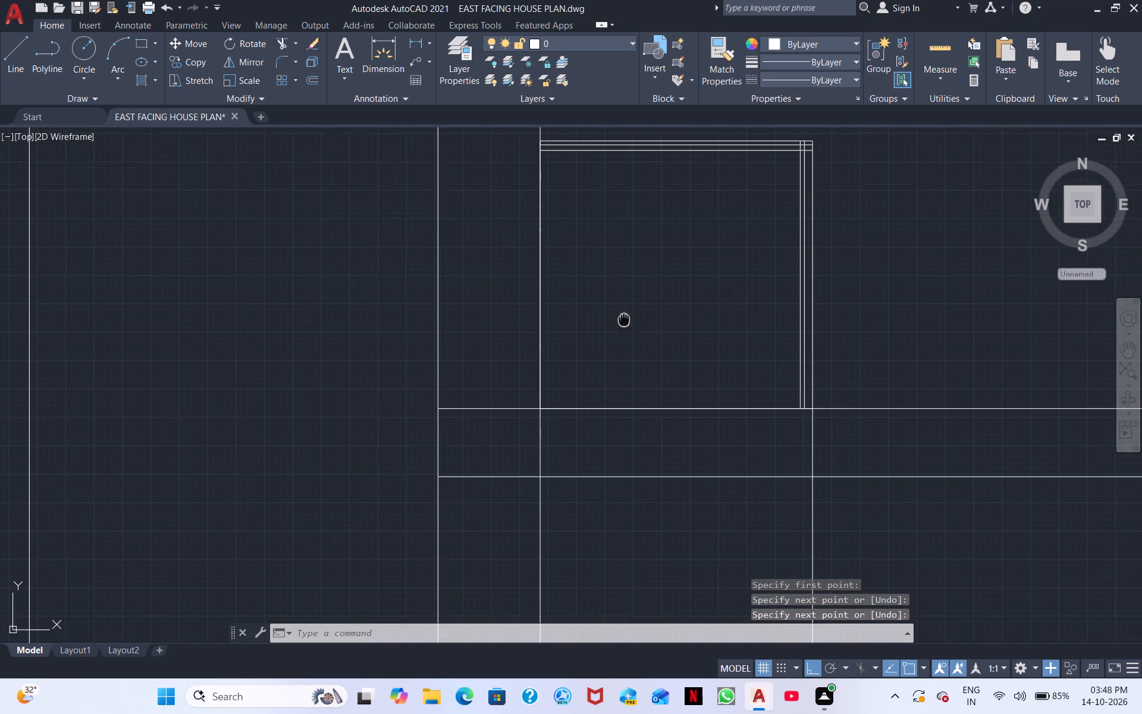
middle_drag(624, 324, 589, 488)
scroll(742, 330, down, 1)
middle_click(742, 330)
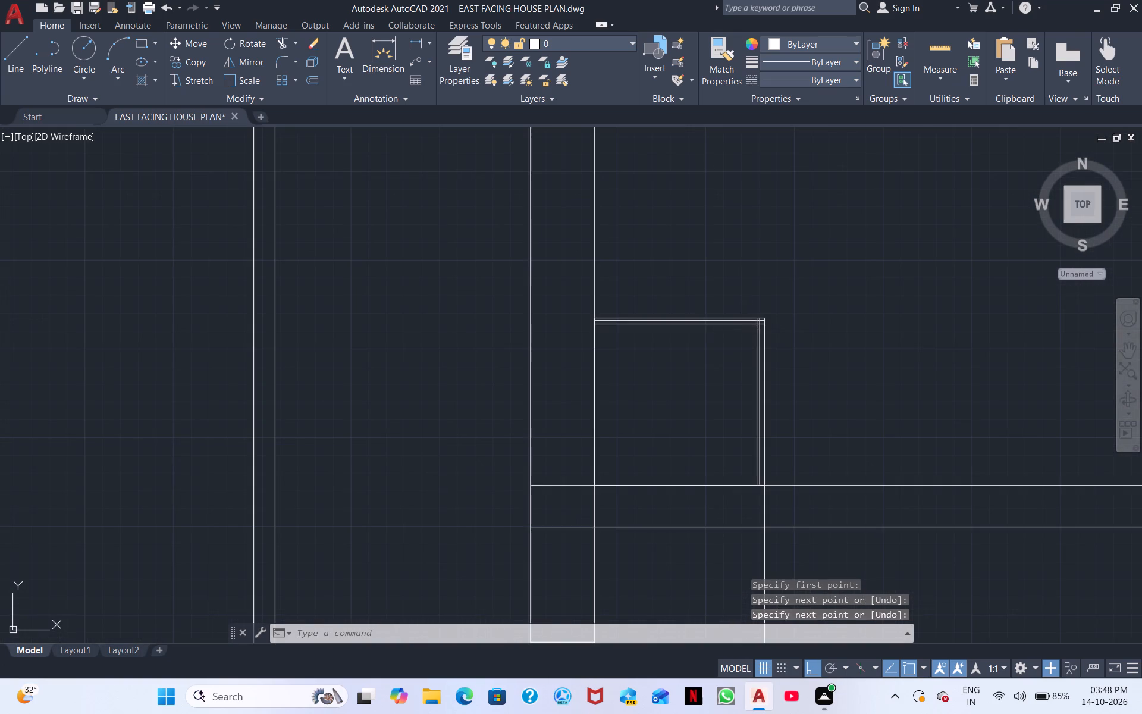
scroll(742, 331, up, 1)
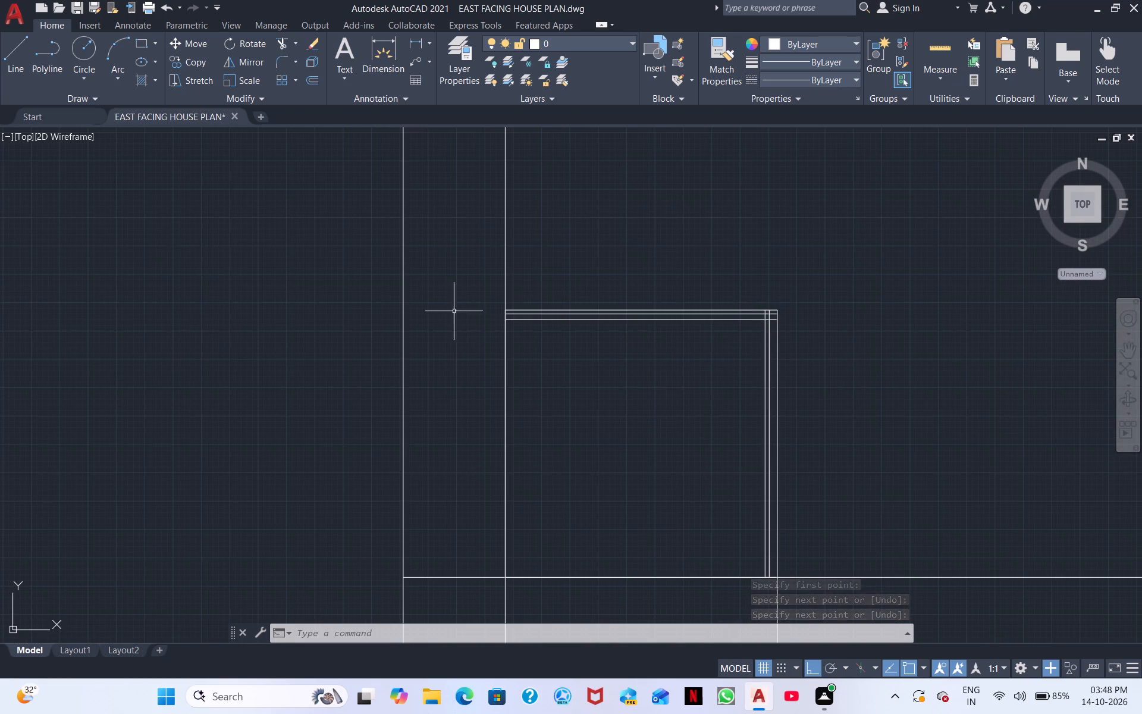
middle_drag(454, 355, 406, 279)
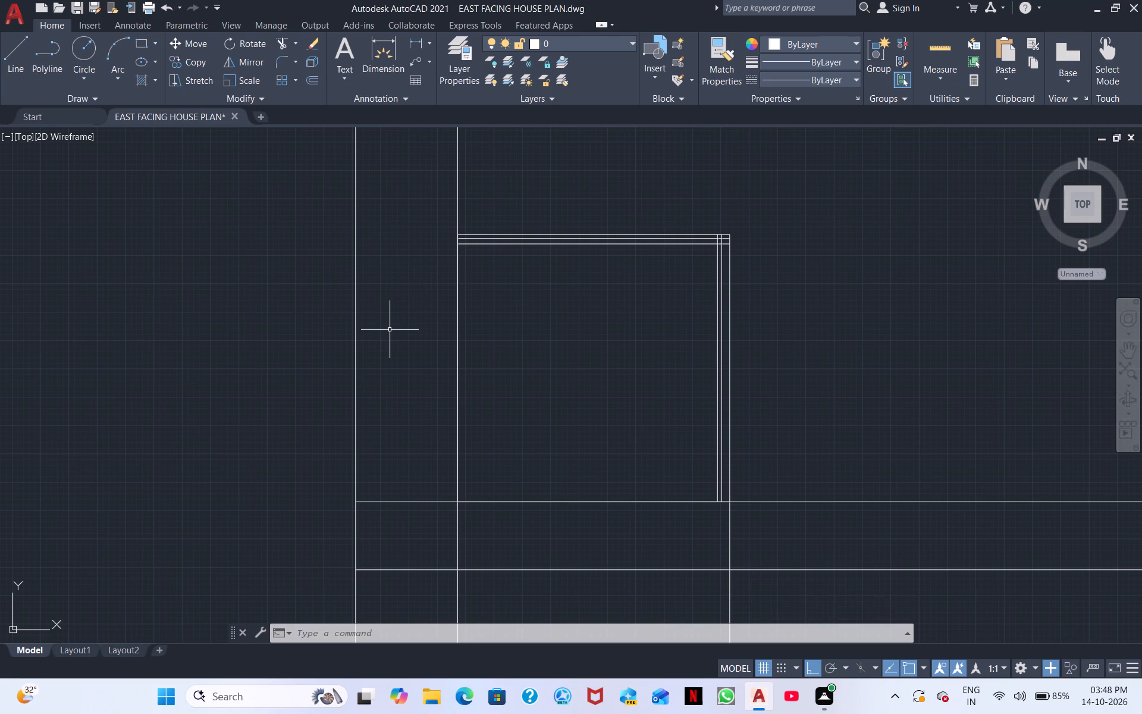
middle_drag(385, 392, 399, 317)
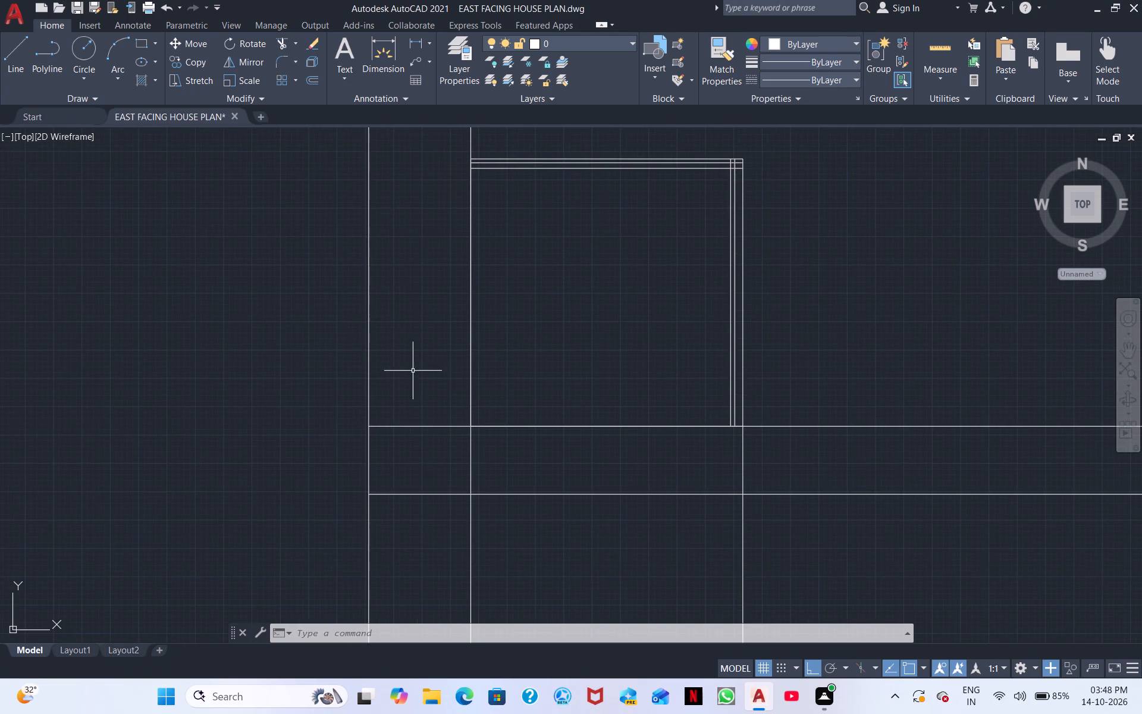
middle_drag(502, 396, 510, 275)
scroll(498, 337, down, 1)
scroll(537, 406, down, 1)
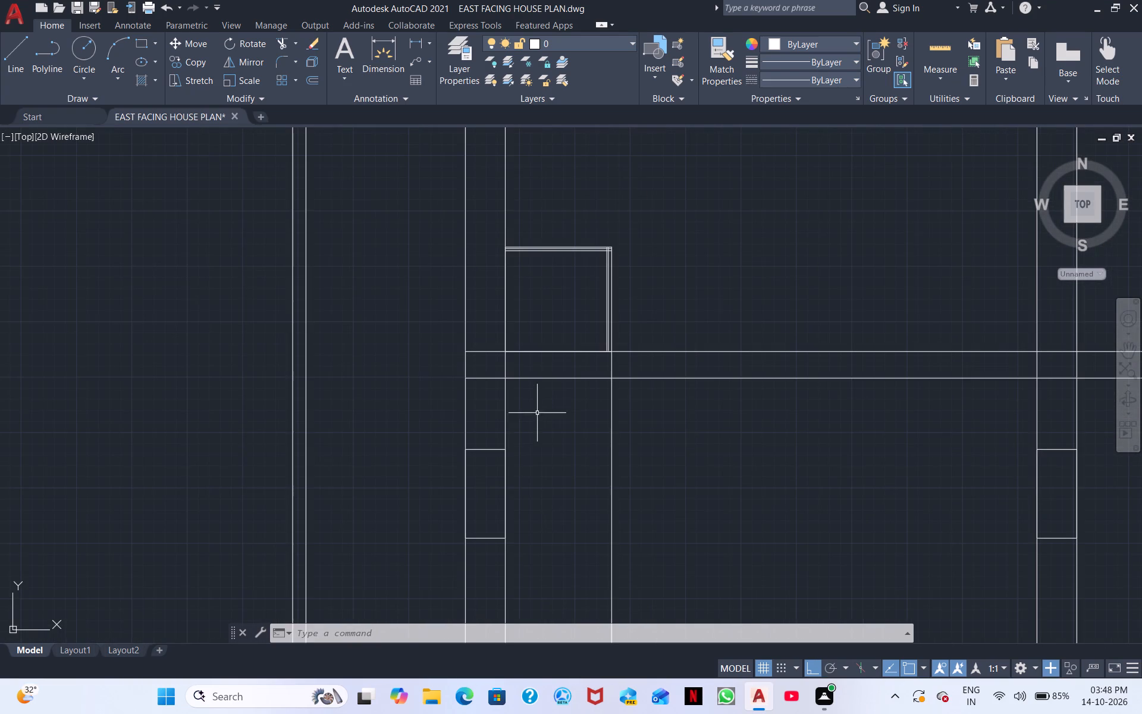
middle_drag(552, 428, 538, 300)
scroll(532, 307, down, 2)
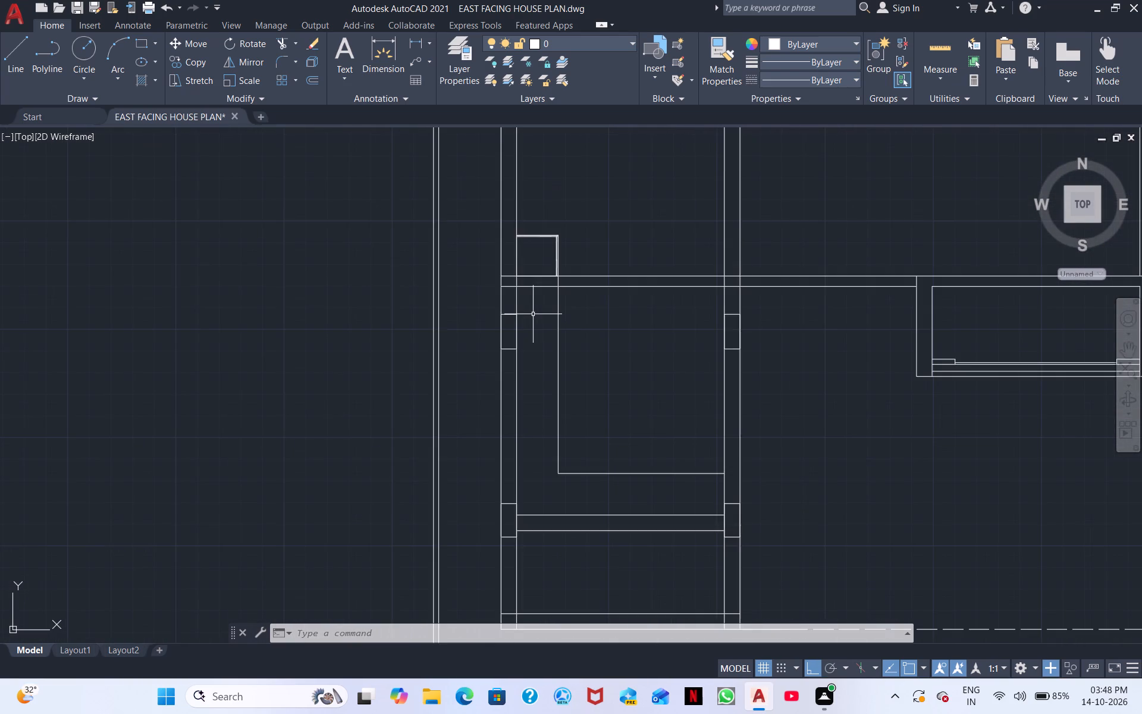
Trim the vertical 2' offset line where it passes through the thickness of the middle cross wall.
scroll(533, 314, up, 2)
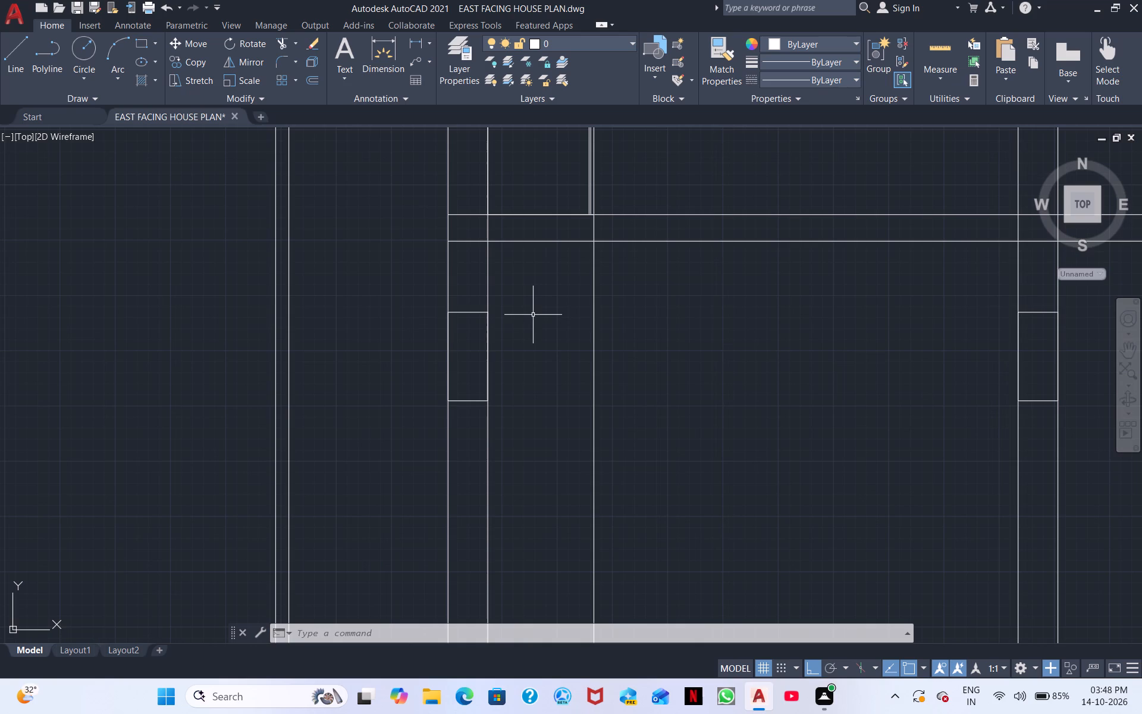
click(278, 47)
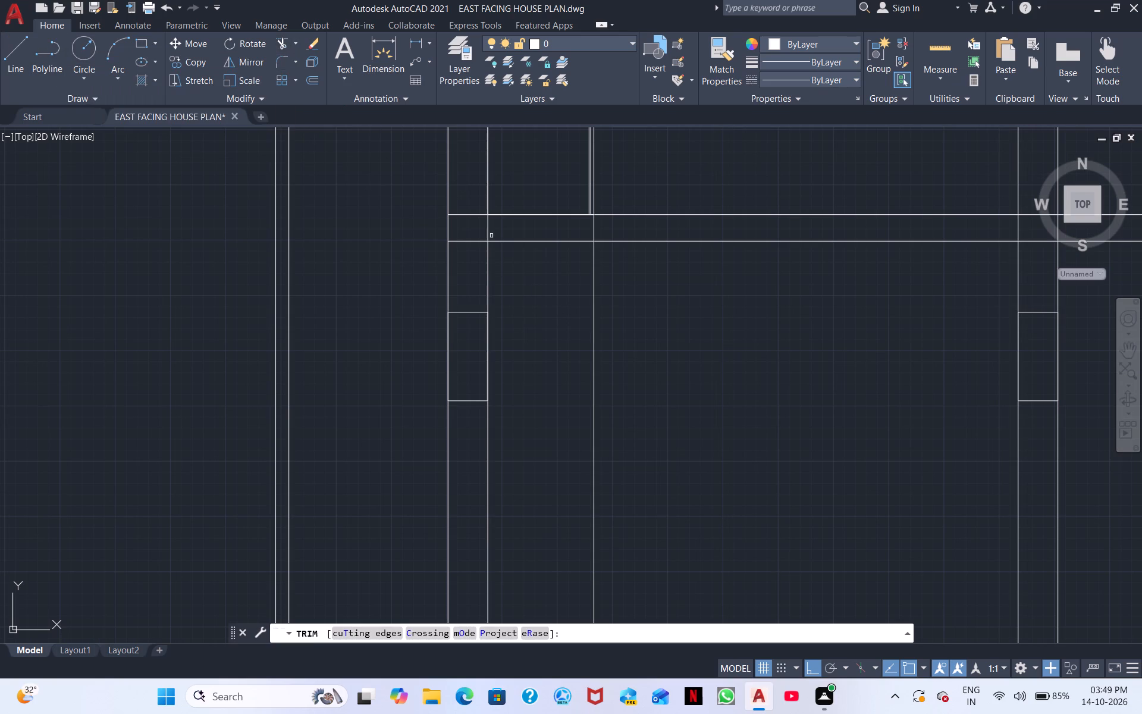
click(592, 227)
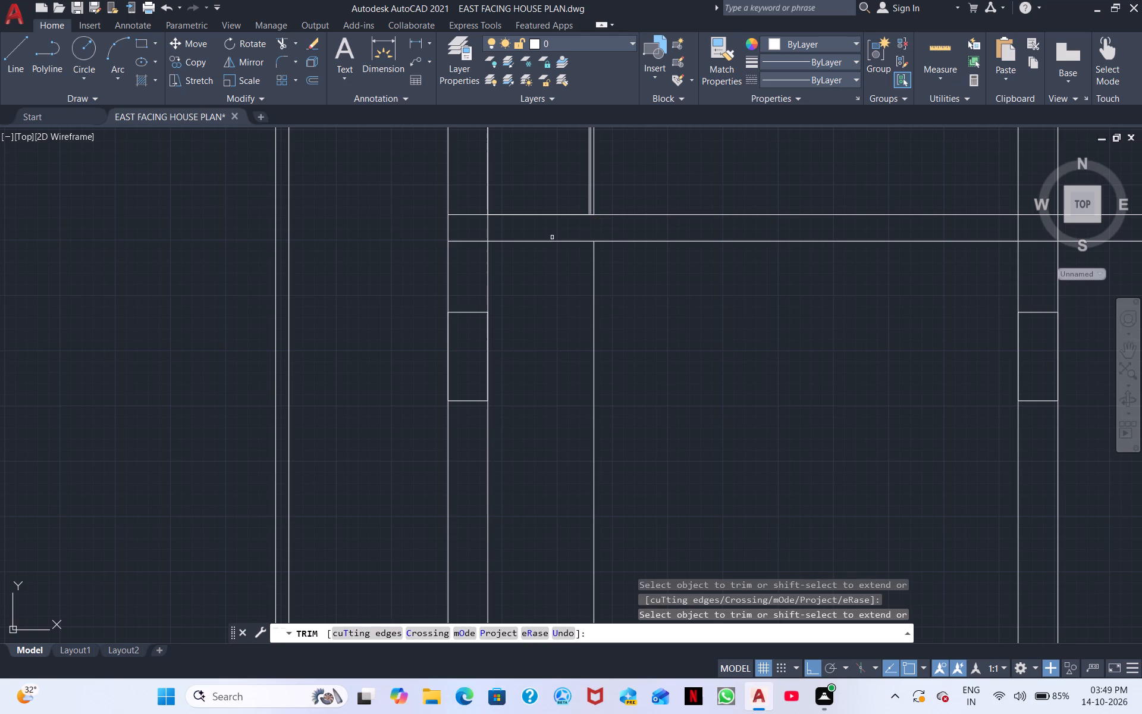
scroll(570, 311, down, 2)
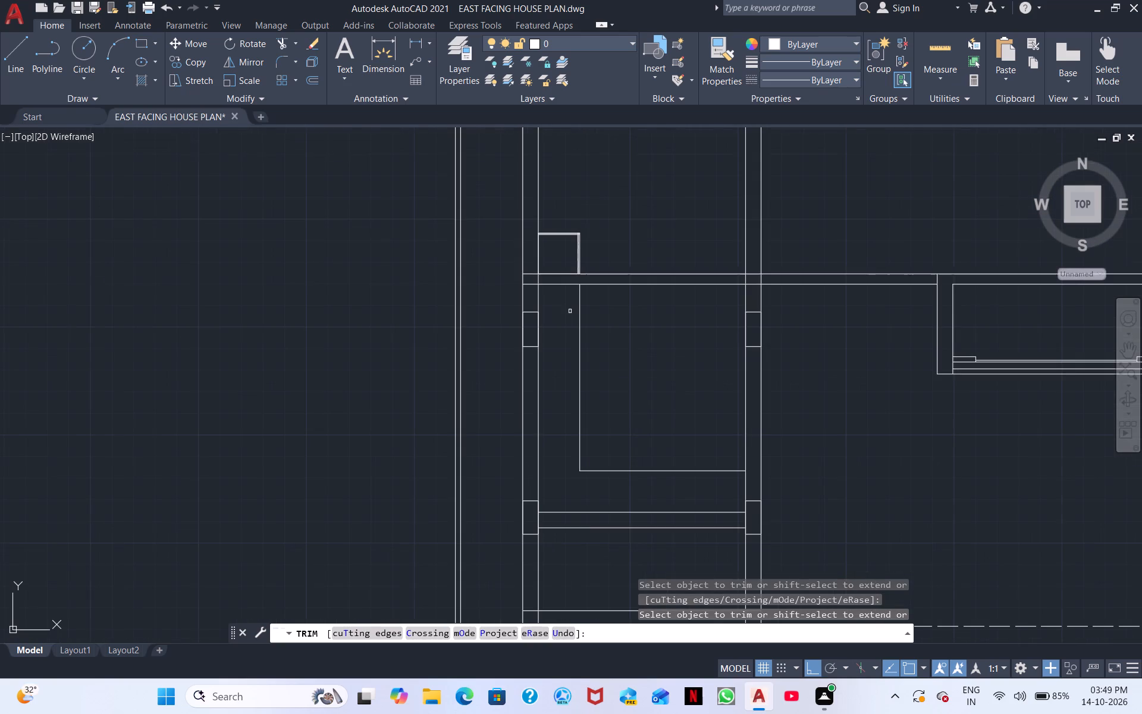
Trim the two lines of the upper cross wall where they run through the thickness of the west outer wall.
key(Escape)
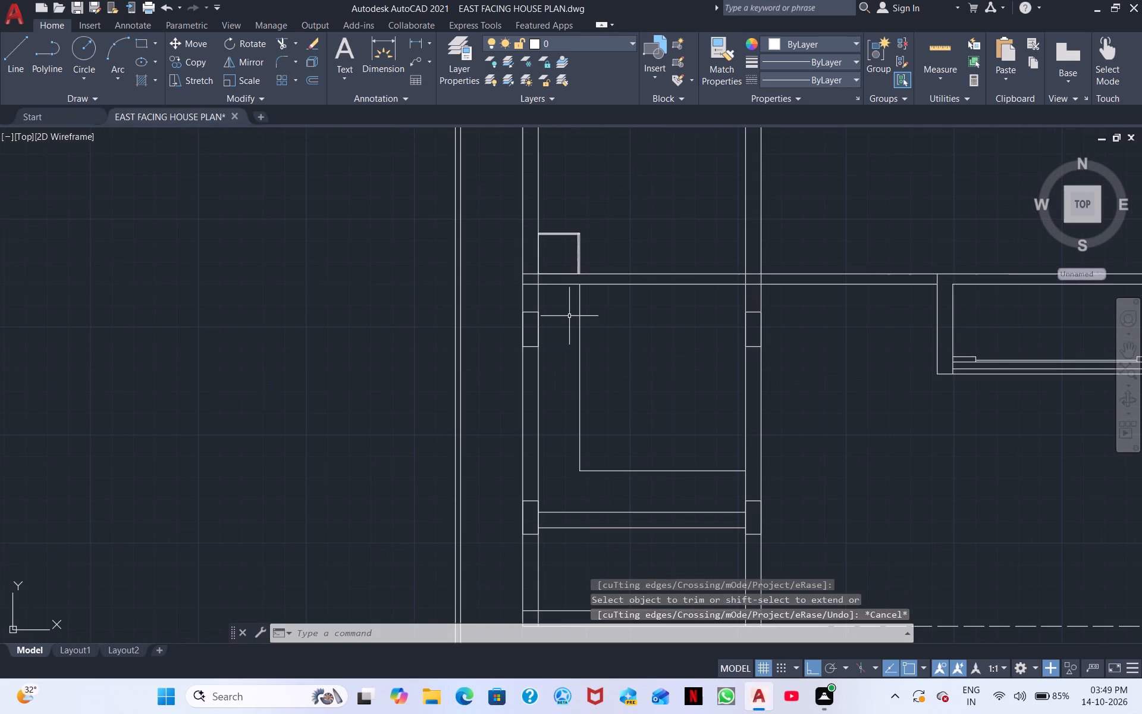
middle_drag(569, 316, 616, 405)
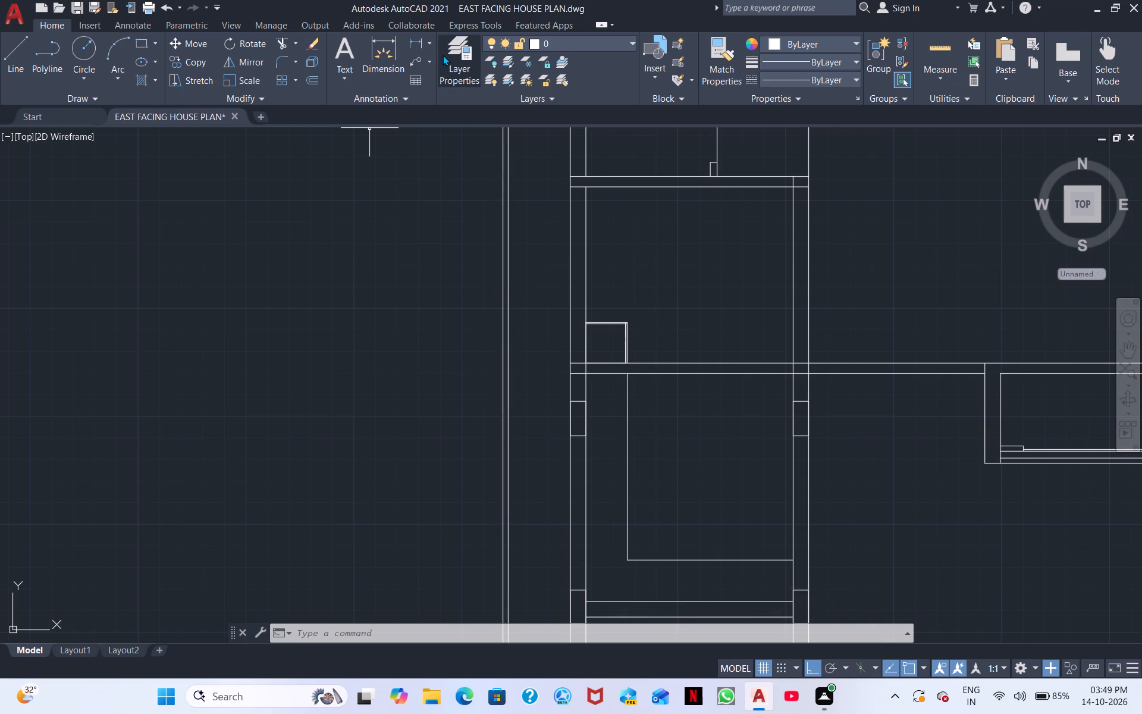
middle_drag(548, 225, 516, 395)
middle_drag(491, 349, 490, 387)
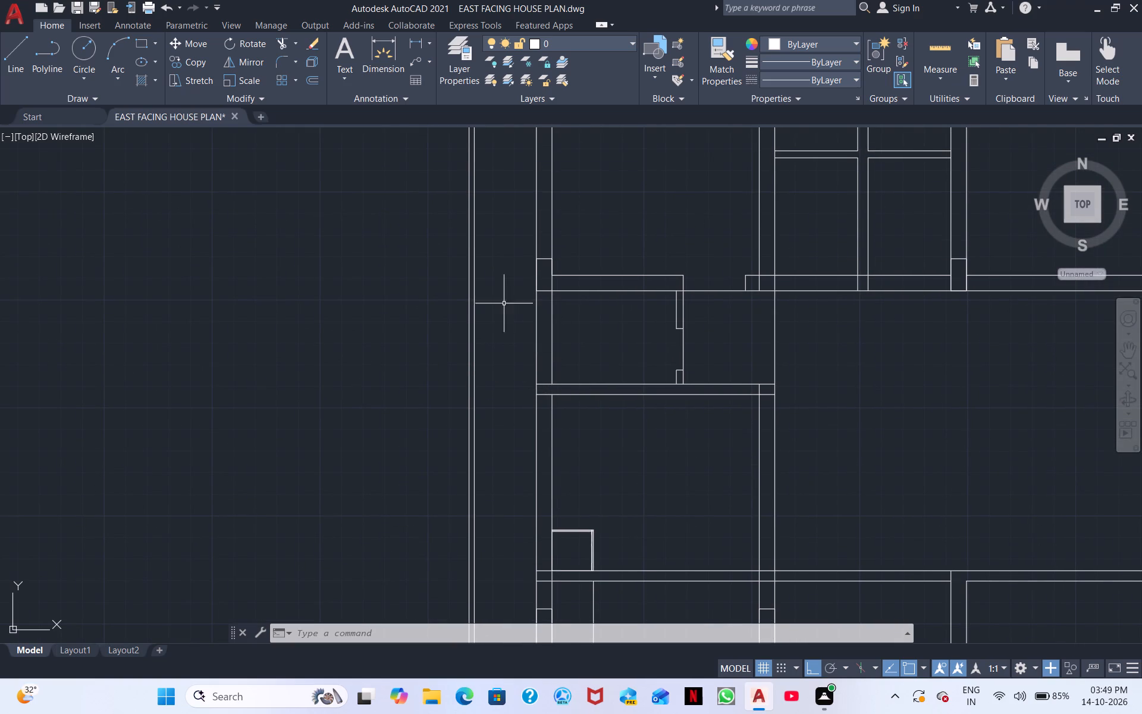
click(281, 37)
drag(542, 408, 543, 389)
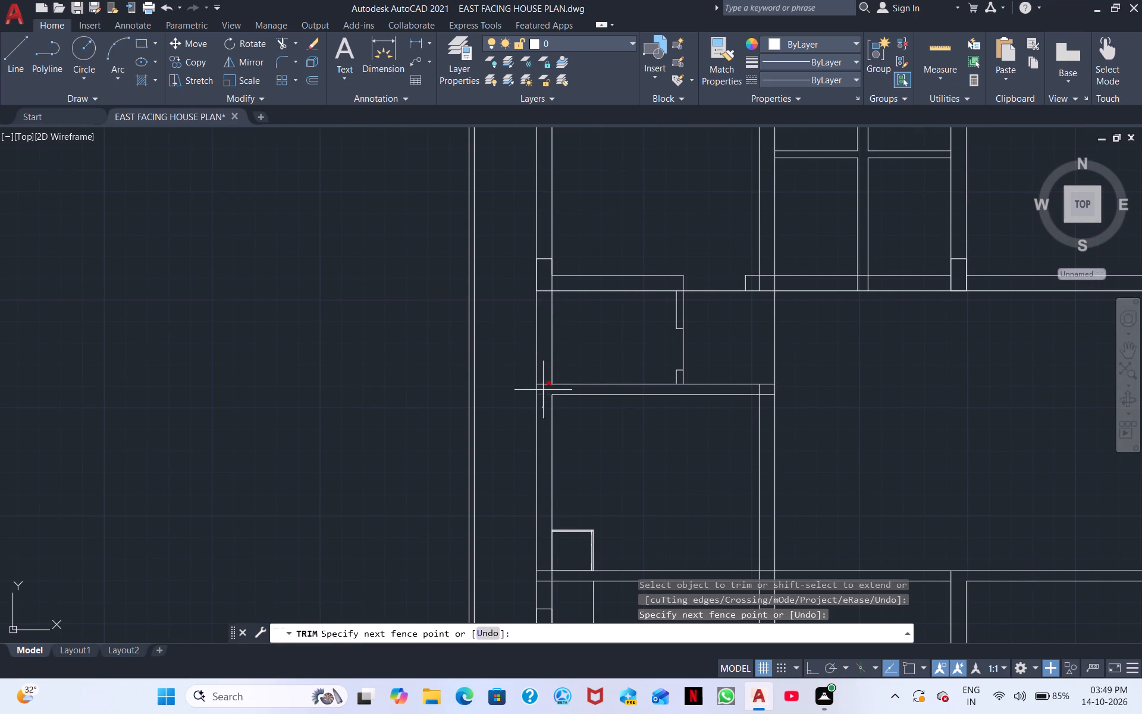
drag(543, 389, 544, 367)
double_click(544, 363)
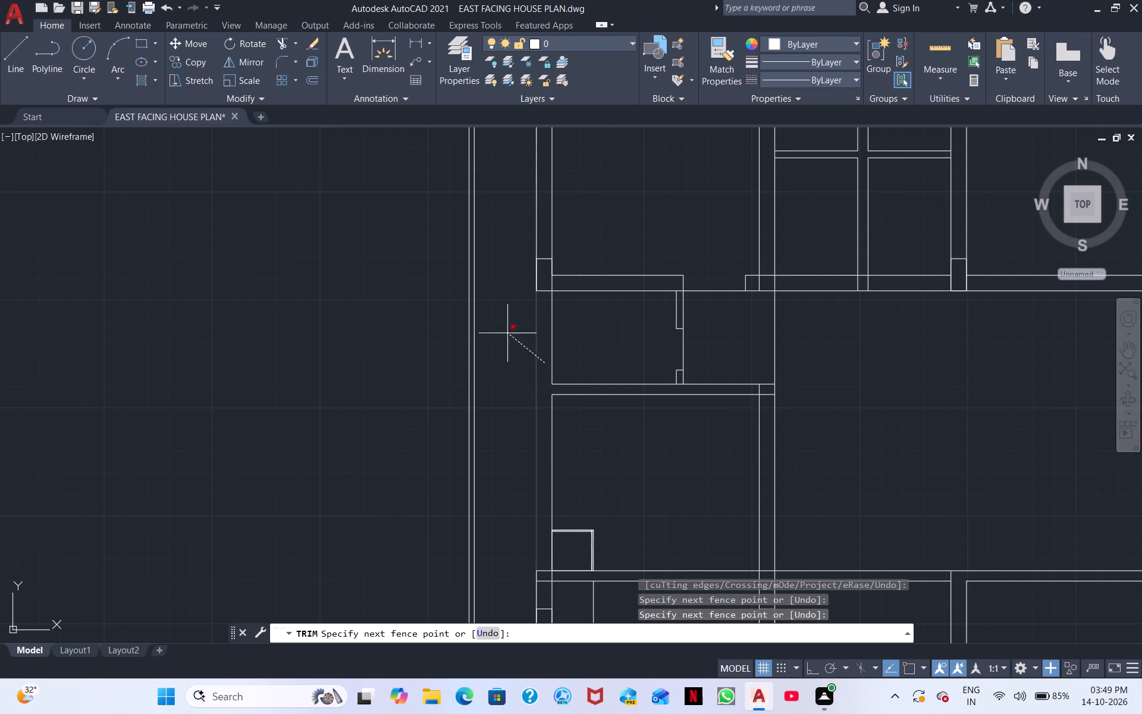
key(Escape)
Trim the short line segments closing both wall stubs of the small room's east partition, at the north wall and the cross wall.
scroll(554, 360, down, 1)
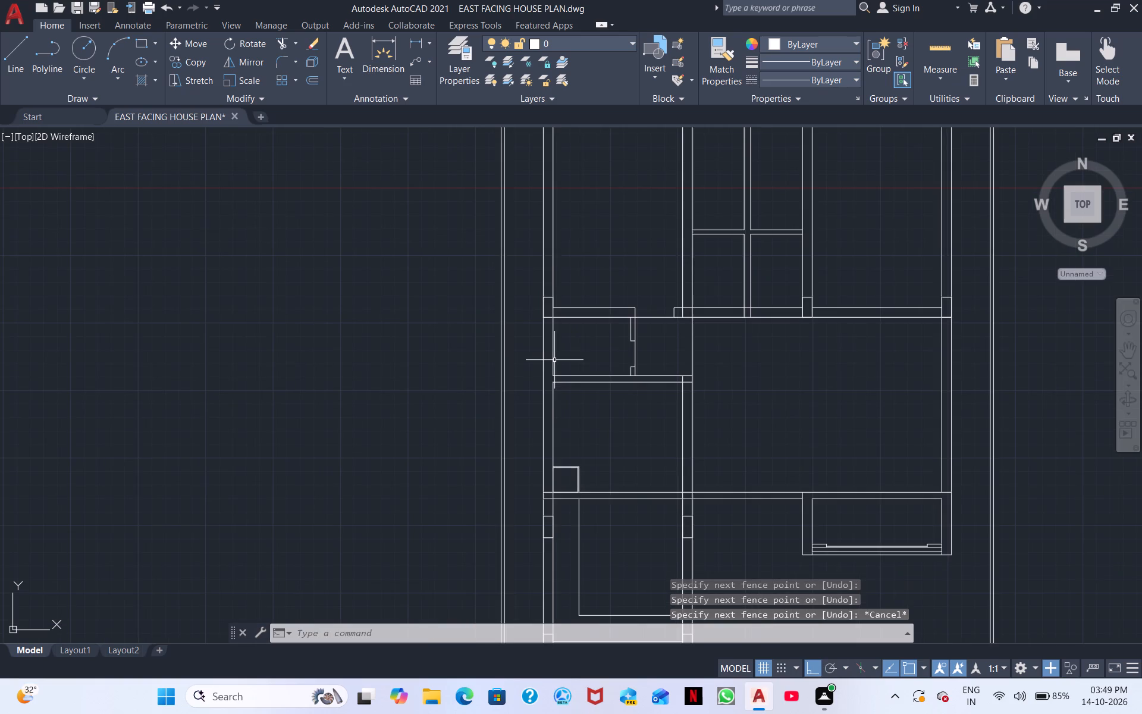
scroll(554, 360, up, 1)
middle_drag(644, 246, 629, 363)
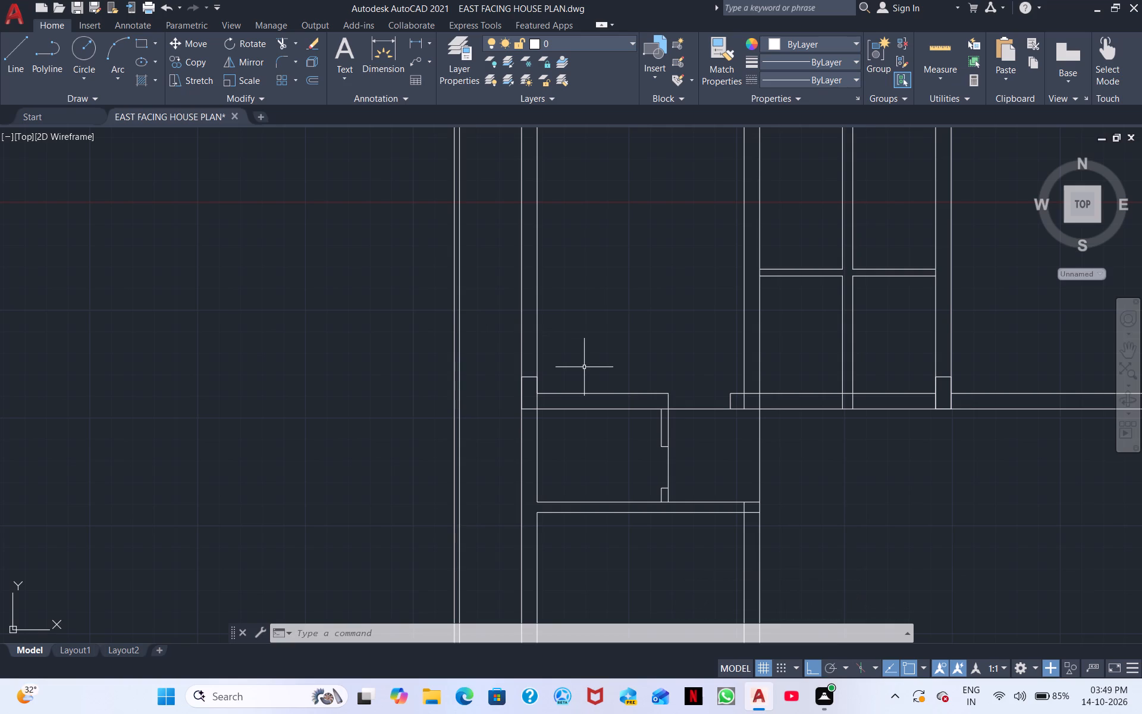
scroll(592, 410, up, 2)
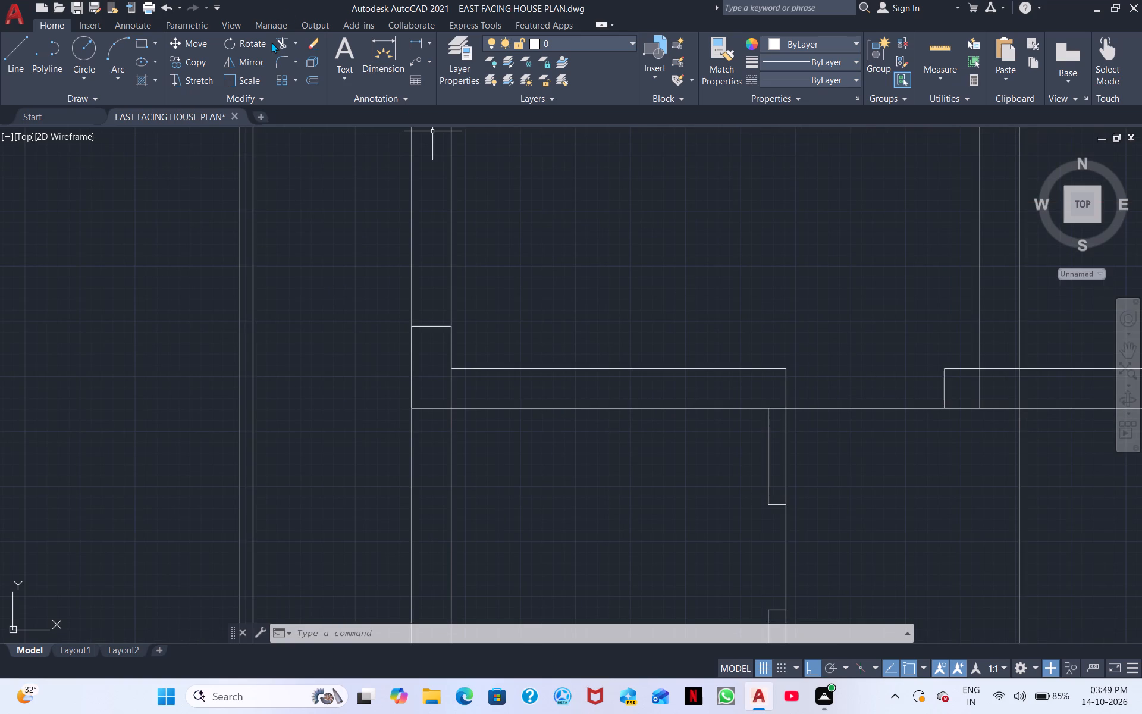
click(276, 42)
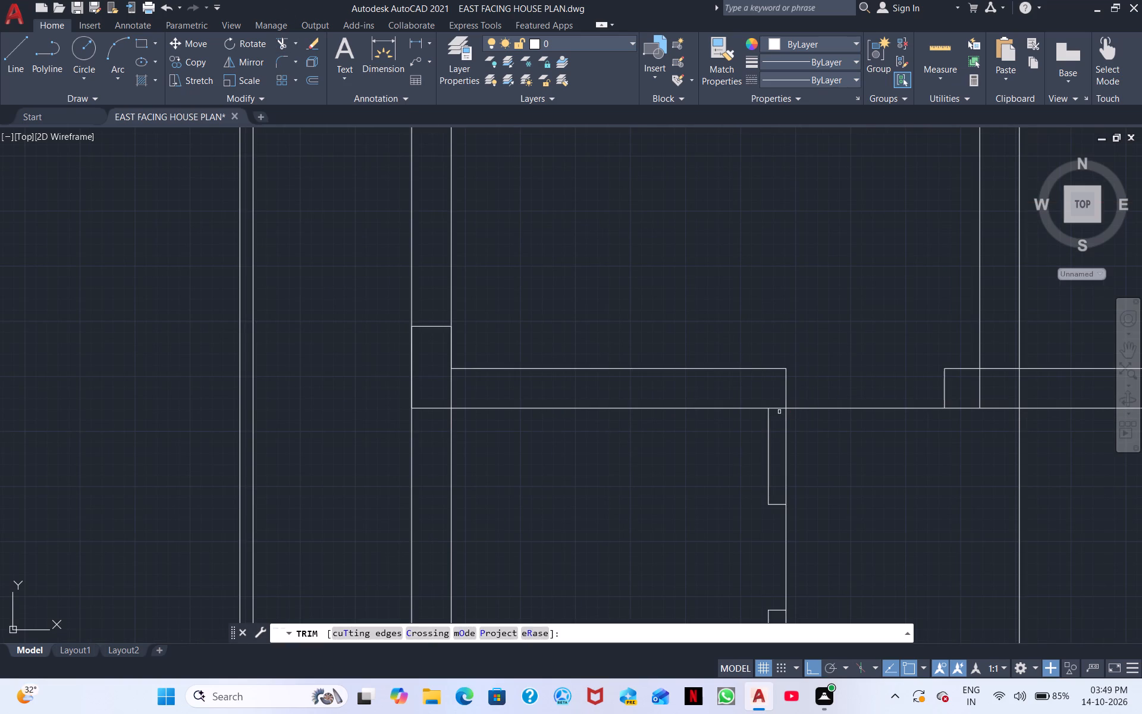
click(779, 410)
middle_drag(706, 496, 622, 315)
scroll(622, 315, down, 1)
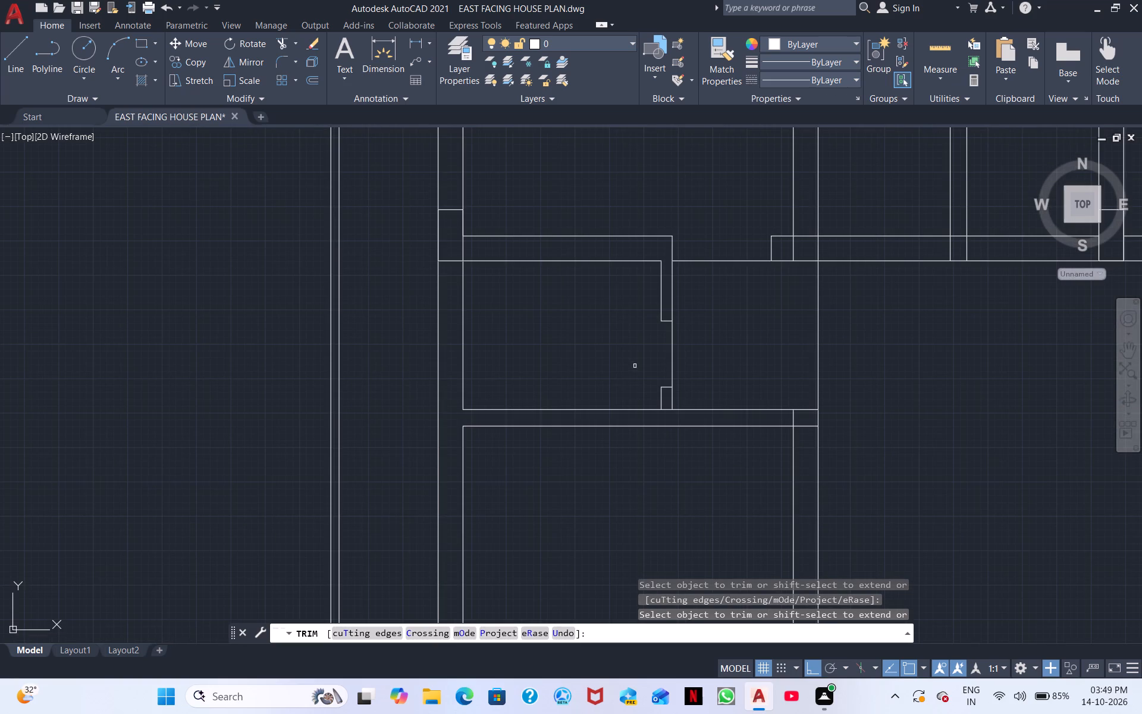
click(669, 409)
Trim the overlapping line segments where the upper cross wall meets the east wall of the room with the small rectangle.
scroll(688, 412, down, 1)
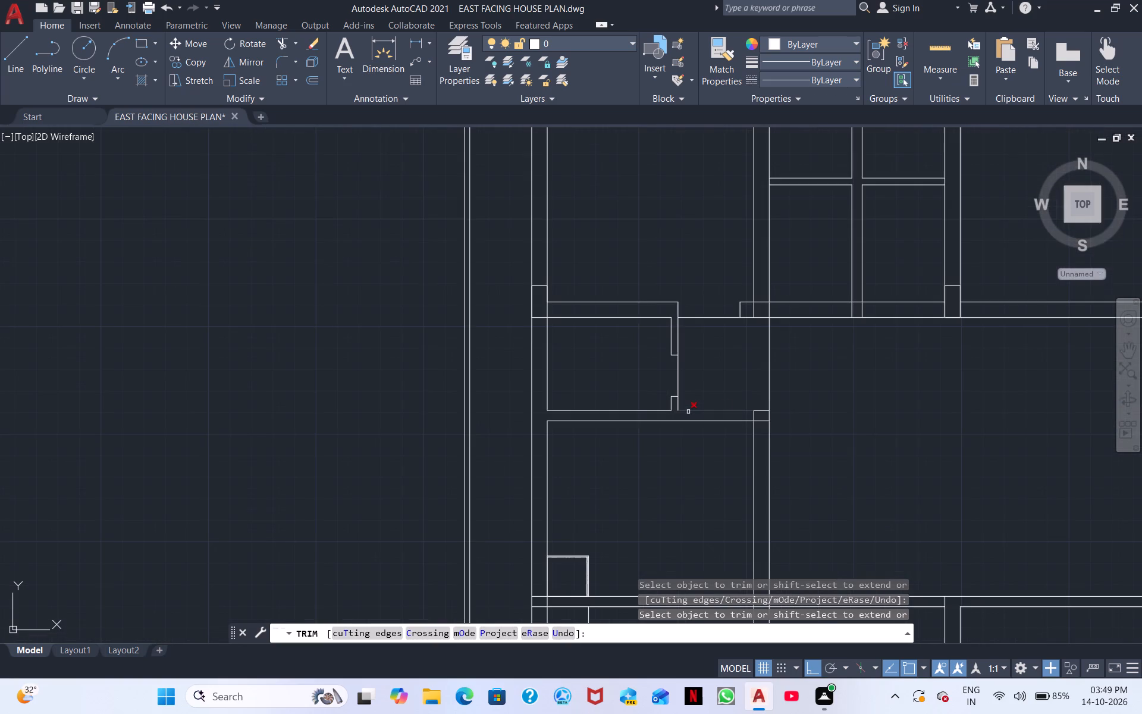
middle_drag(691, 505, 540, 329)
middle_drag(554, 324, 498, 508)
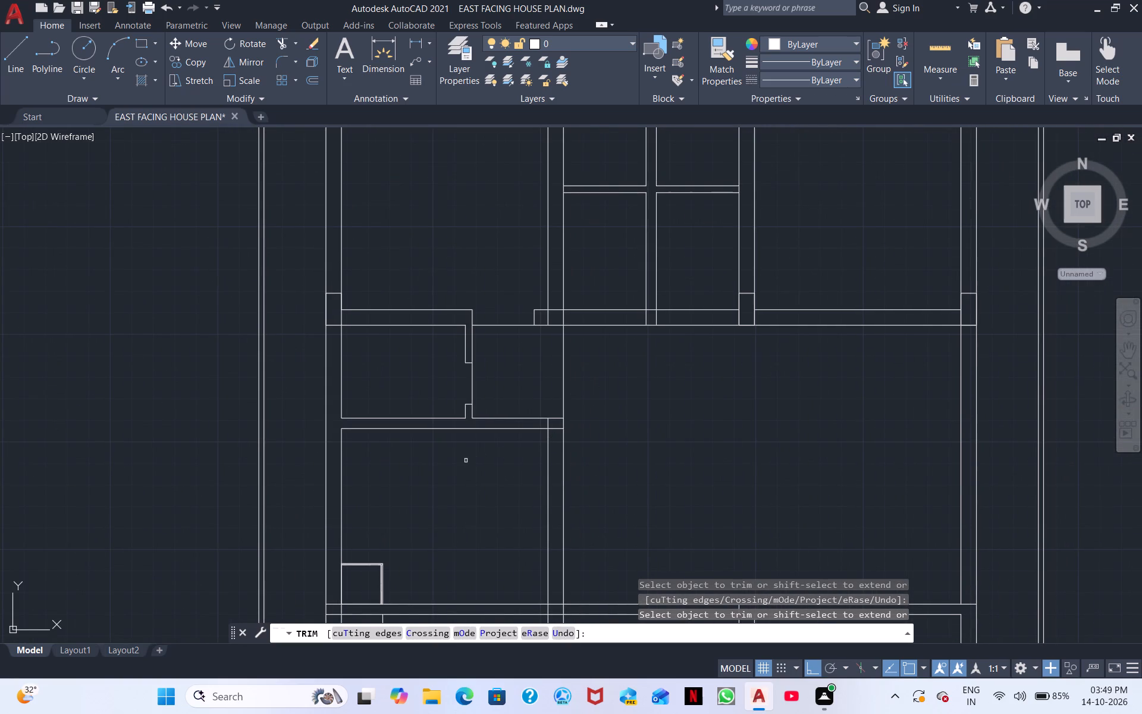
click(544, 424)
click(553, 424)
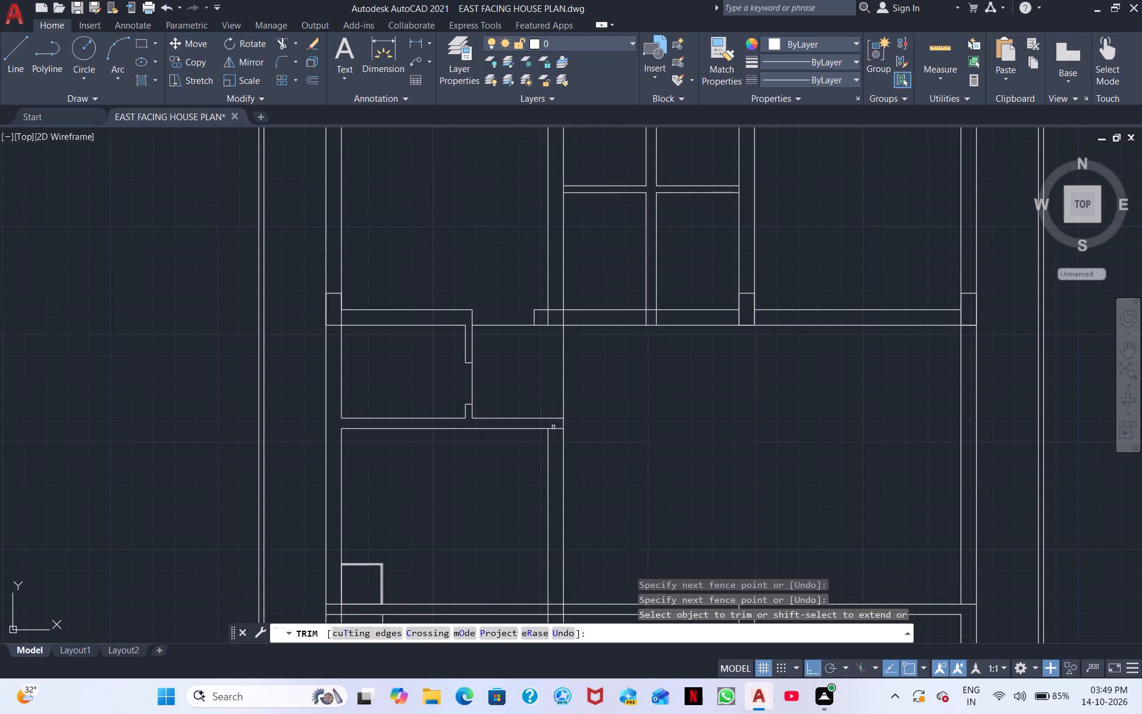
click(553, 428)
key(grave)
middle_drag(489, 459, 489, 454)
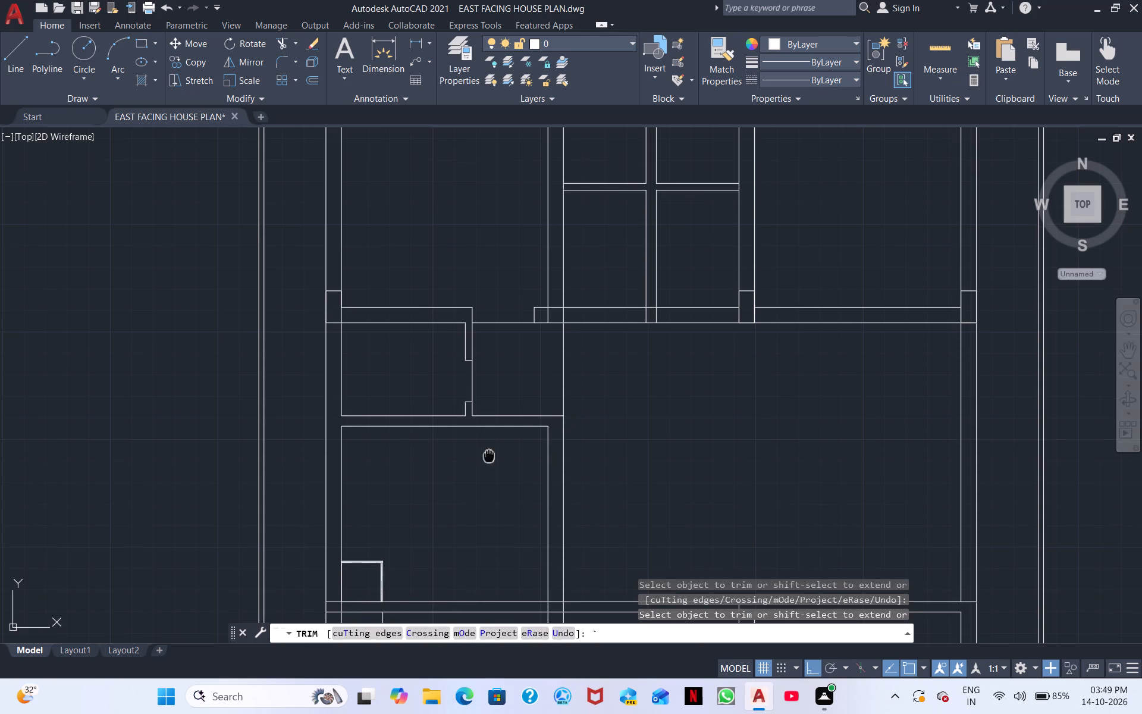
Draw a three-sided outline across the east wall of the room with the small rectangle, marking an opening about 6' long.
middle_drag(489, 454, 422, 299)
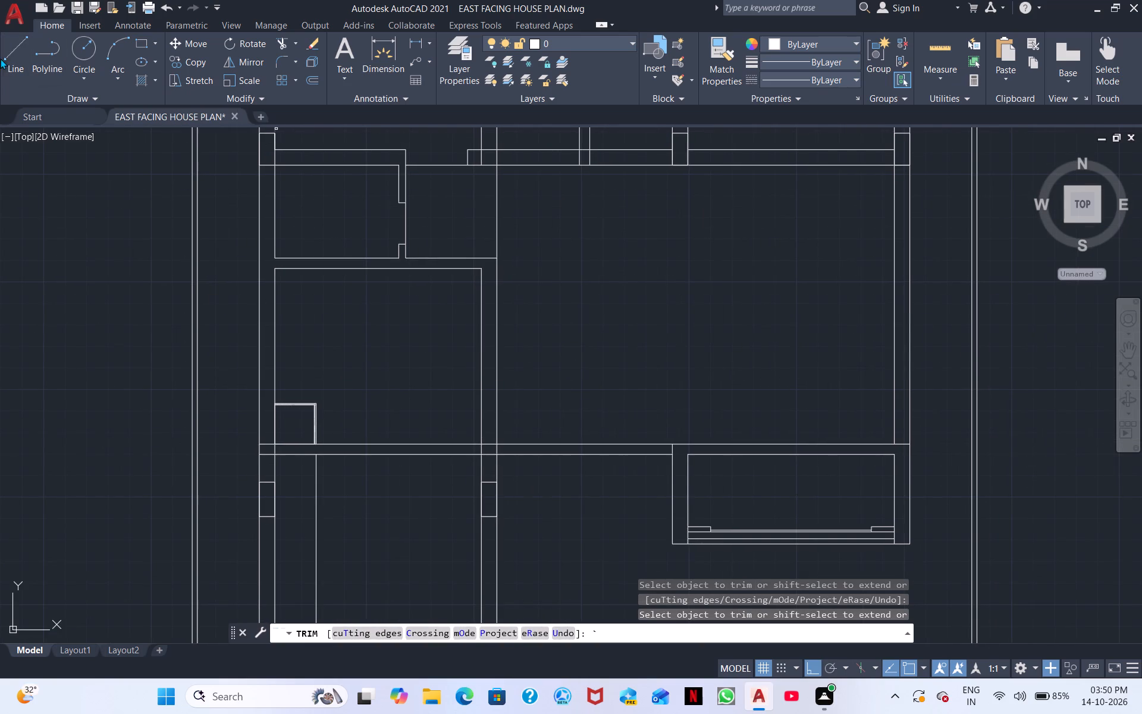
click(16, 52)
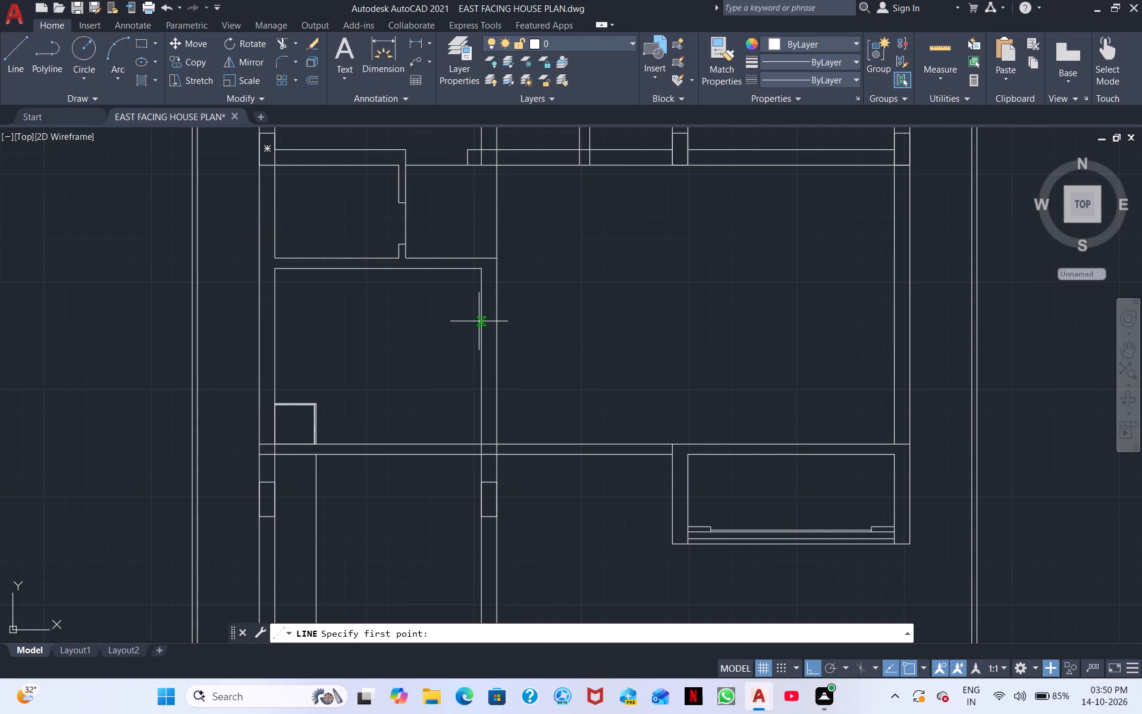
scroll(478, 300, up, 3)
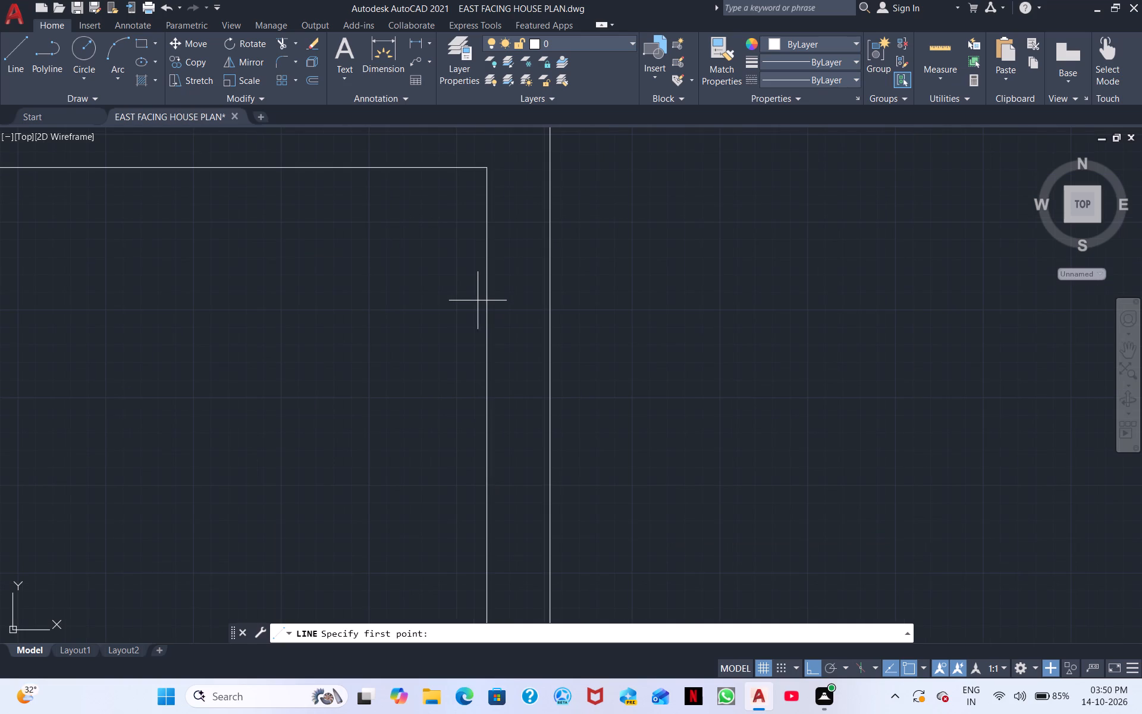
click(488, 293)
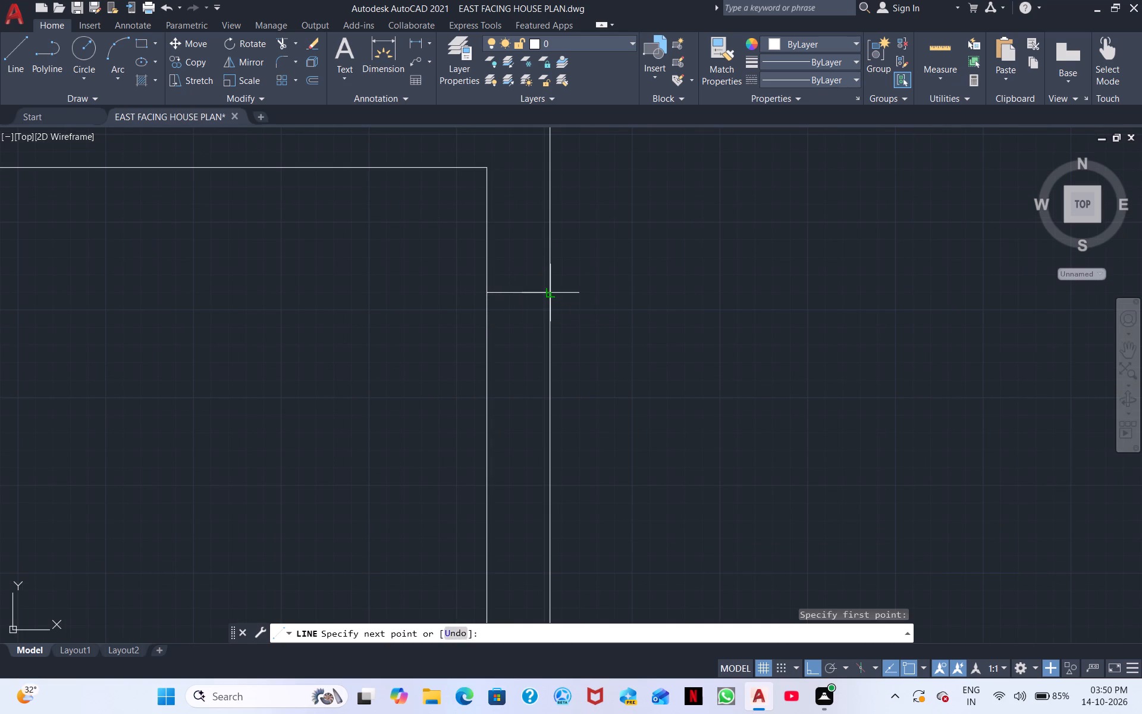
click(553, 291)
click(608, 288)
middle_drag(600, 378, 626, 209)
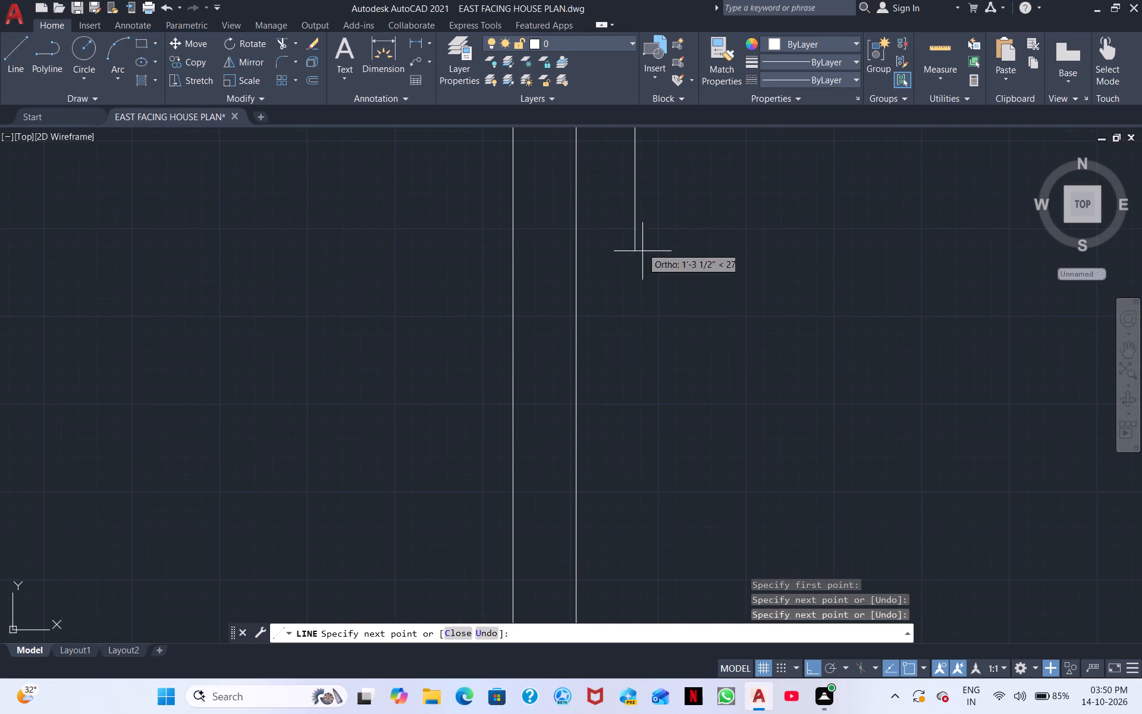
scroll(635, 470, down, 2)
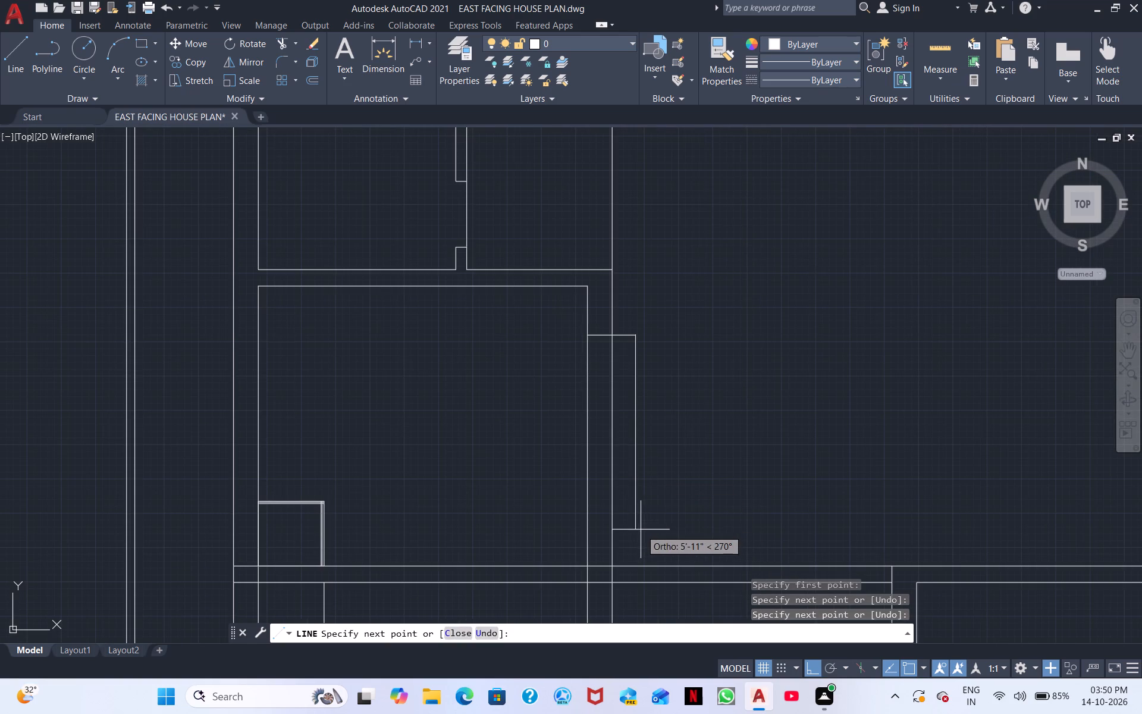
click(632, 537)
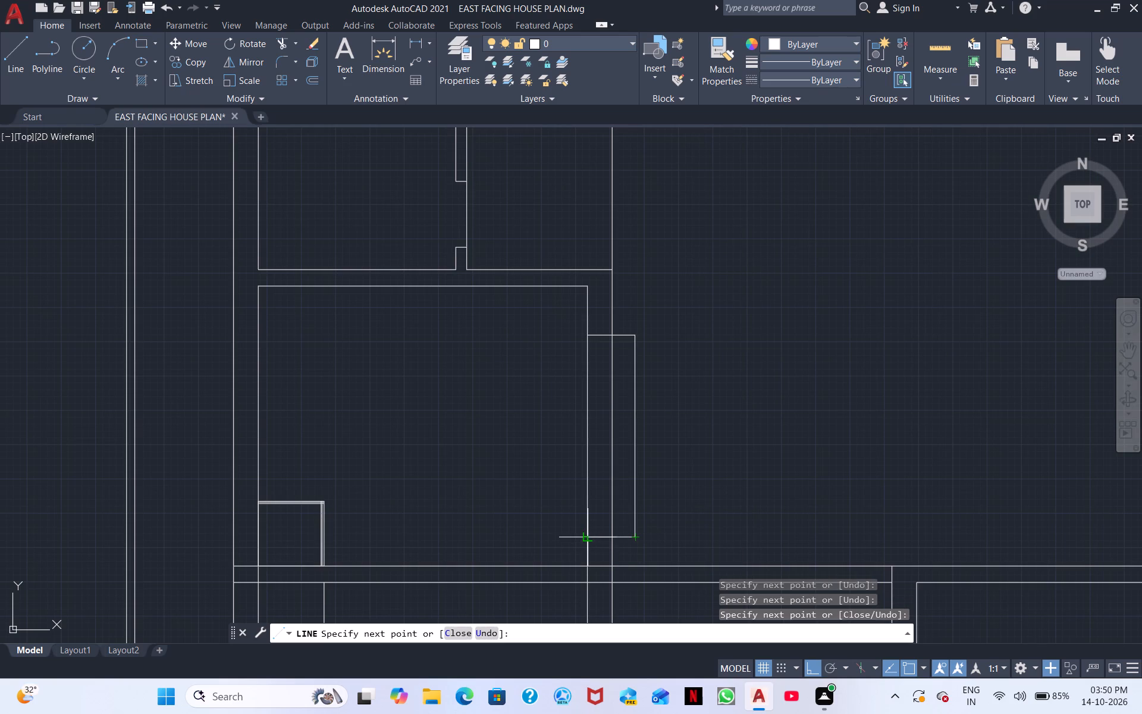
click(585, 541)
key(Escape)
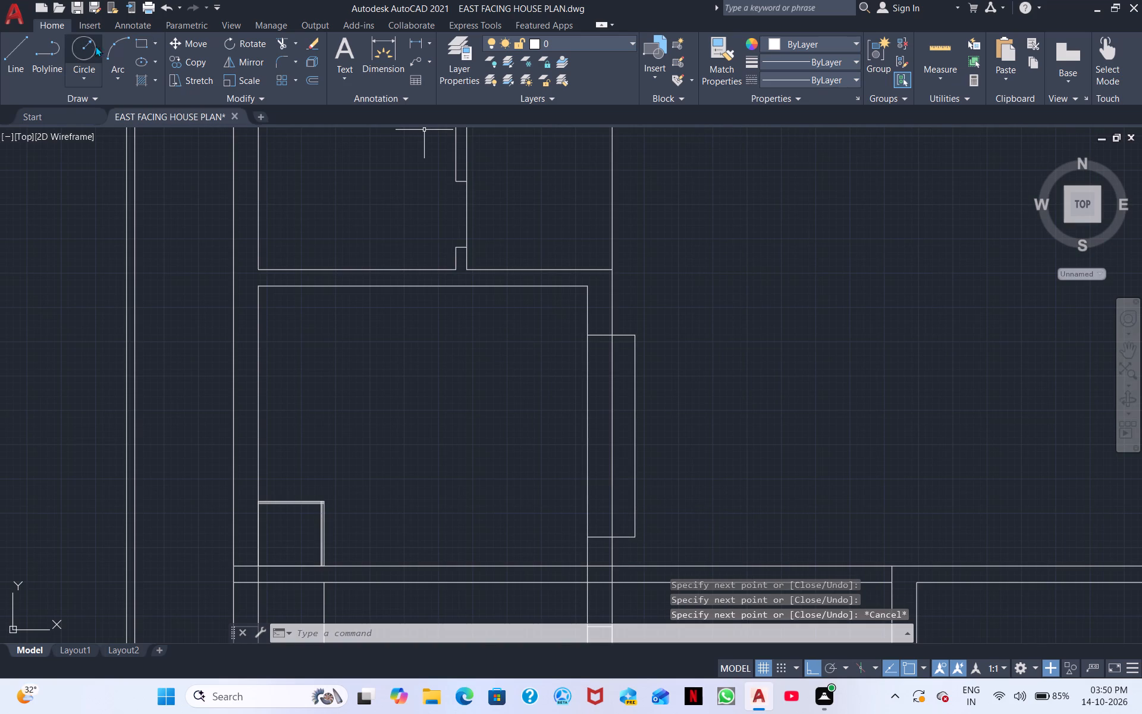
Trim the inner wall line between the opening's ends and the outline parts projecting east of the wall.
click(278, 45)
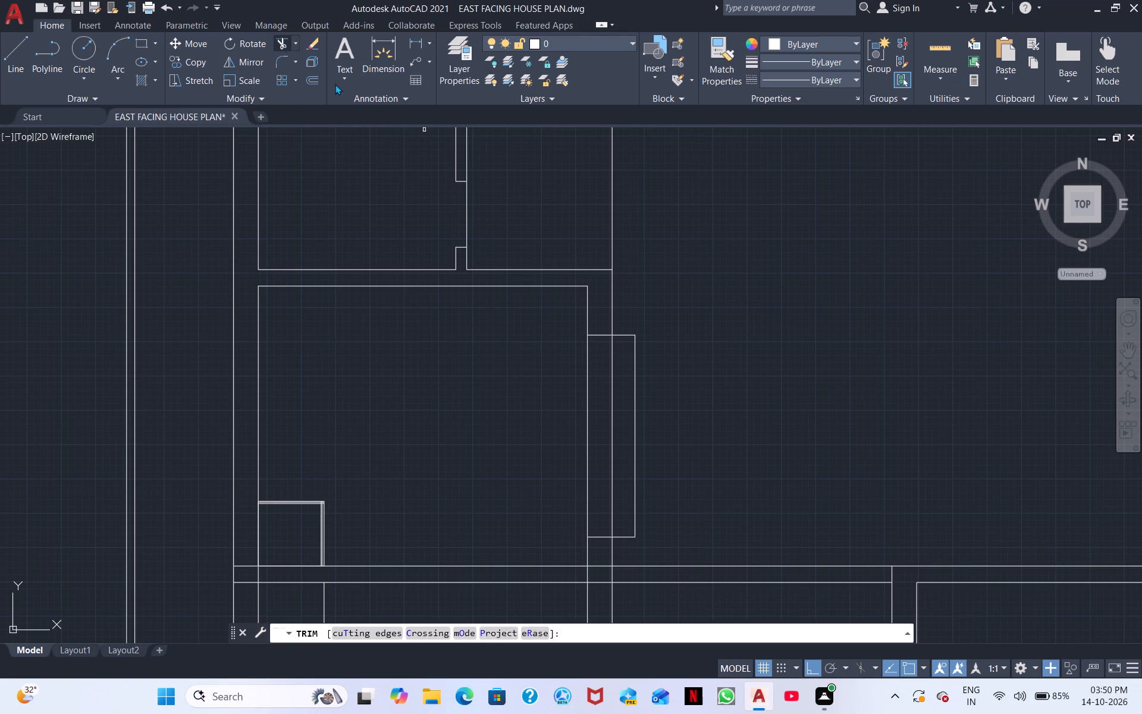
click(587, 389)
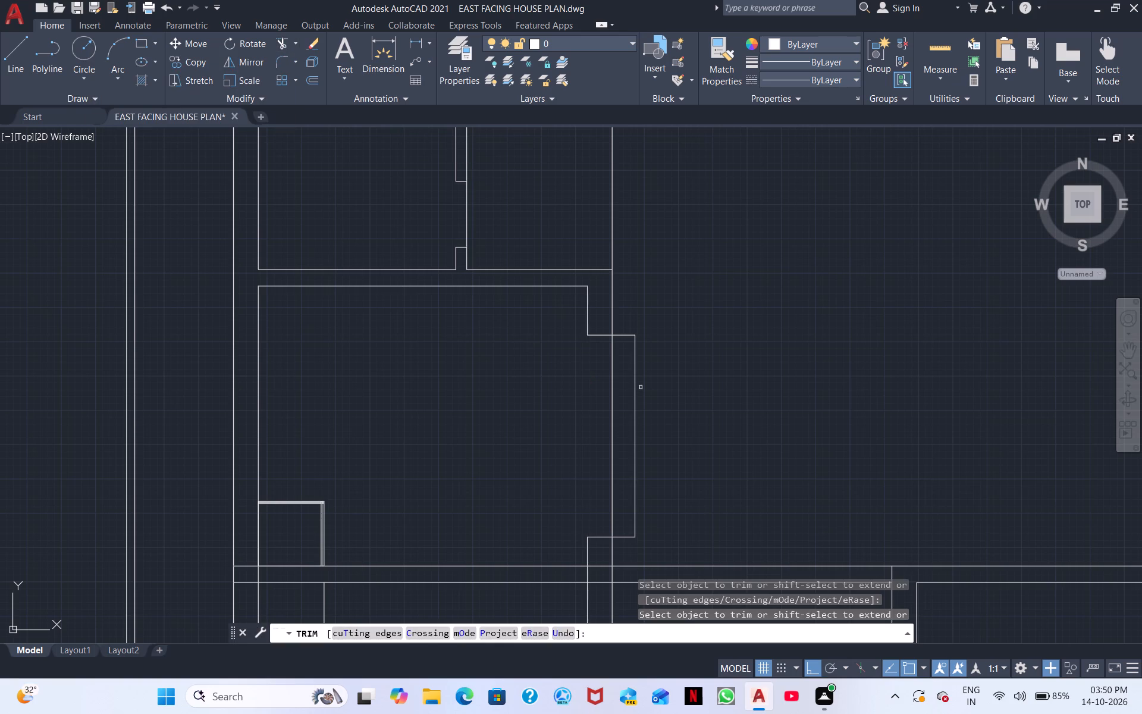
click(636, 390)
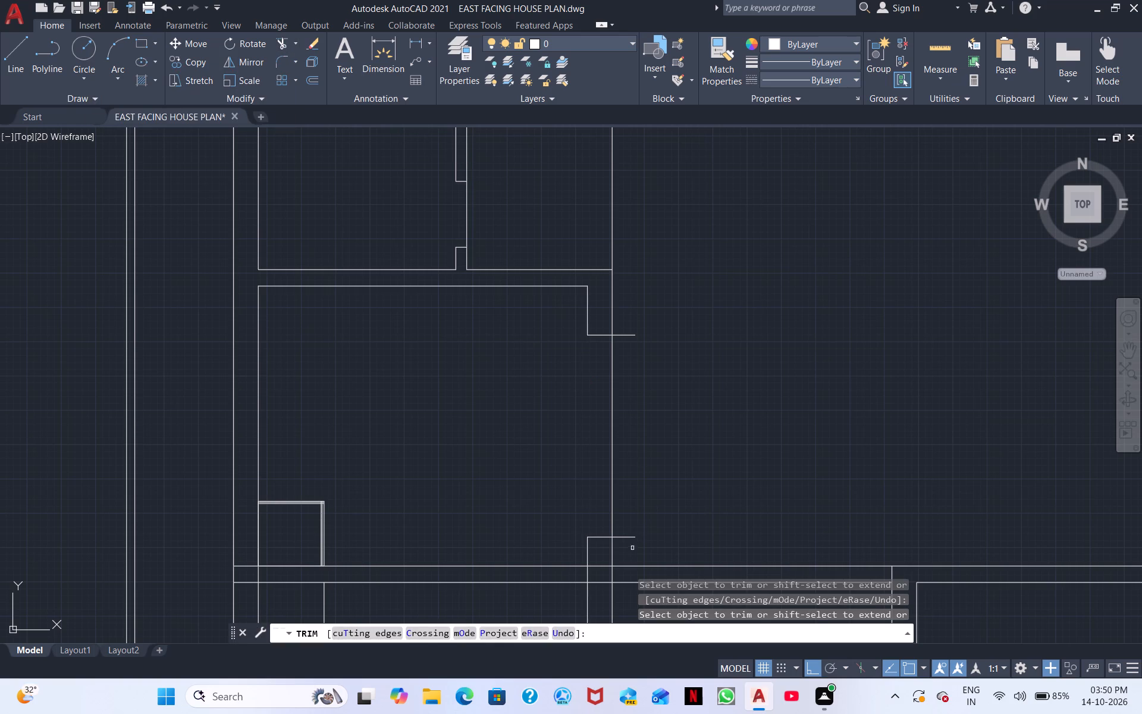
drag(632, 549, 622, 299)
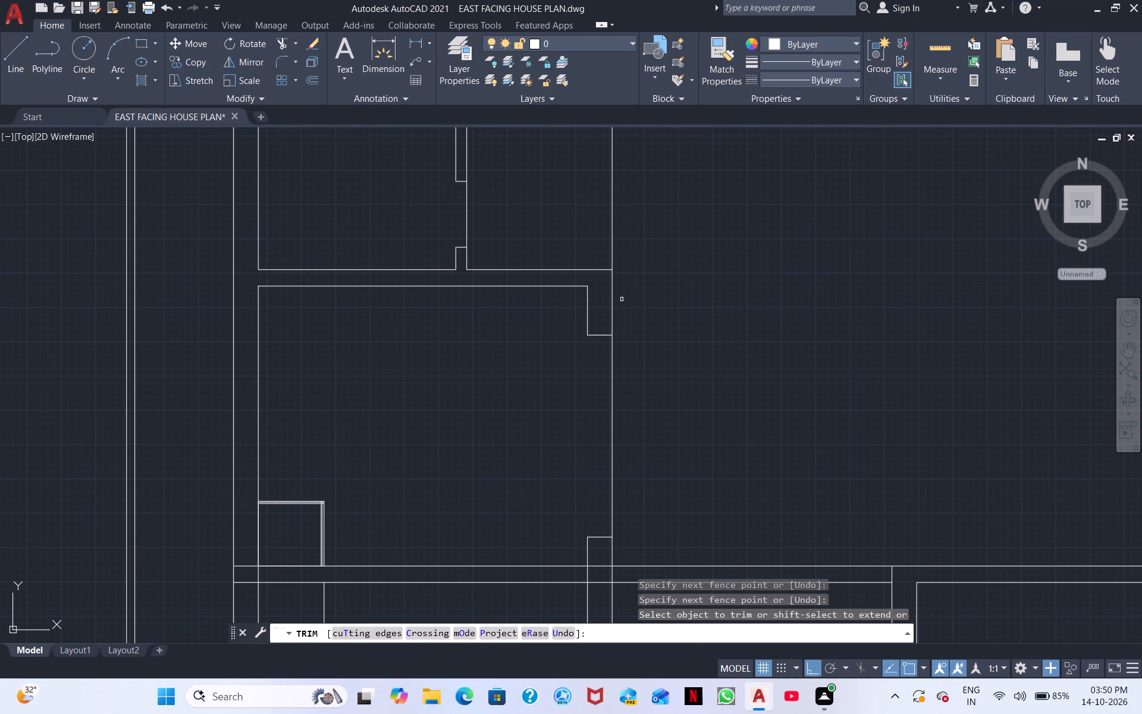
Draw a three-sided outline 3' long across the same room's west wall, starting level with the east opening's north end.
middle_drag(450, 431, 454, 431)
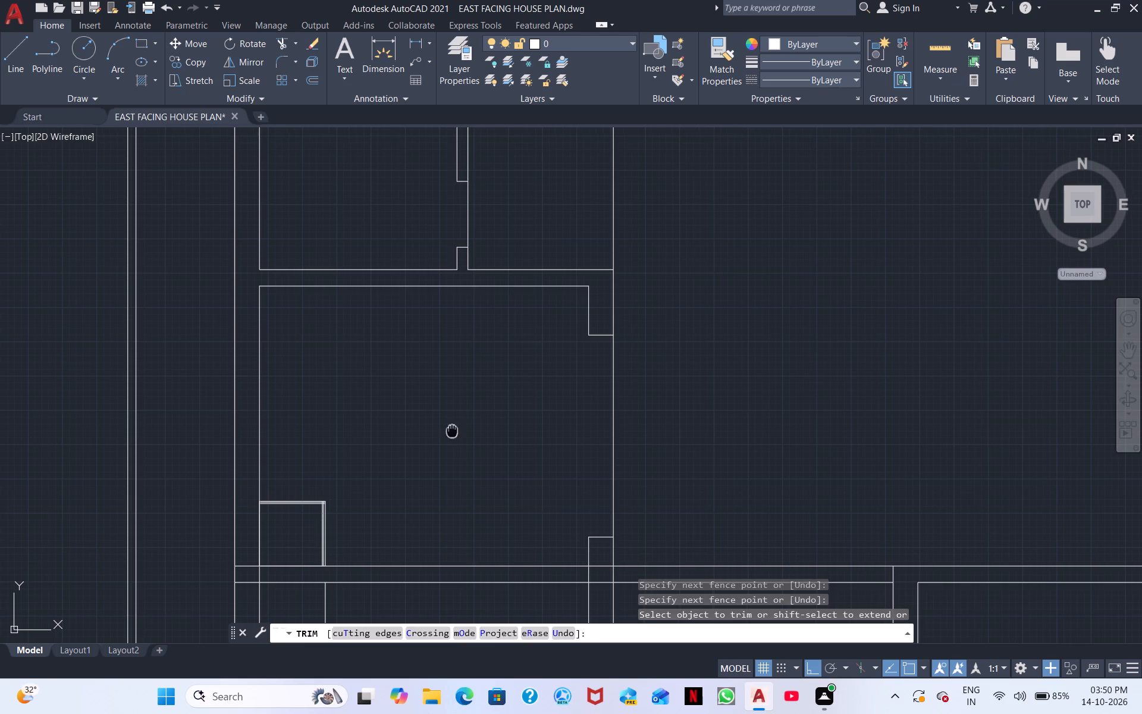
middle_drag(454, 431, 569, 389)
scroll(538, 403, down, 1)
middle_drag(469, 425, 567, 394)
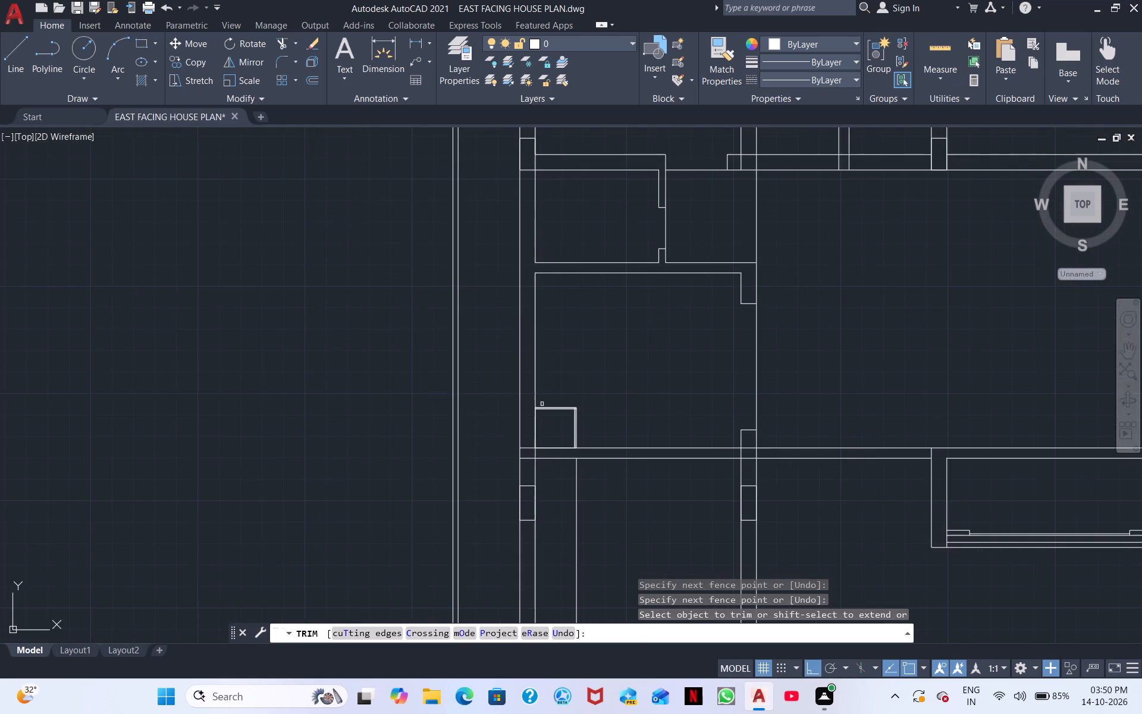
scroll(542, 404, up, 1)
middle_drag(563, 364, 573, 433)
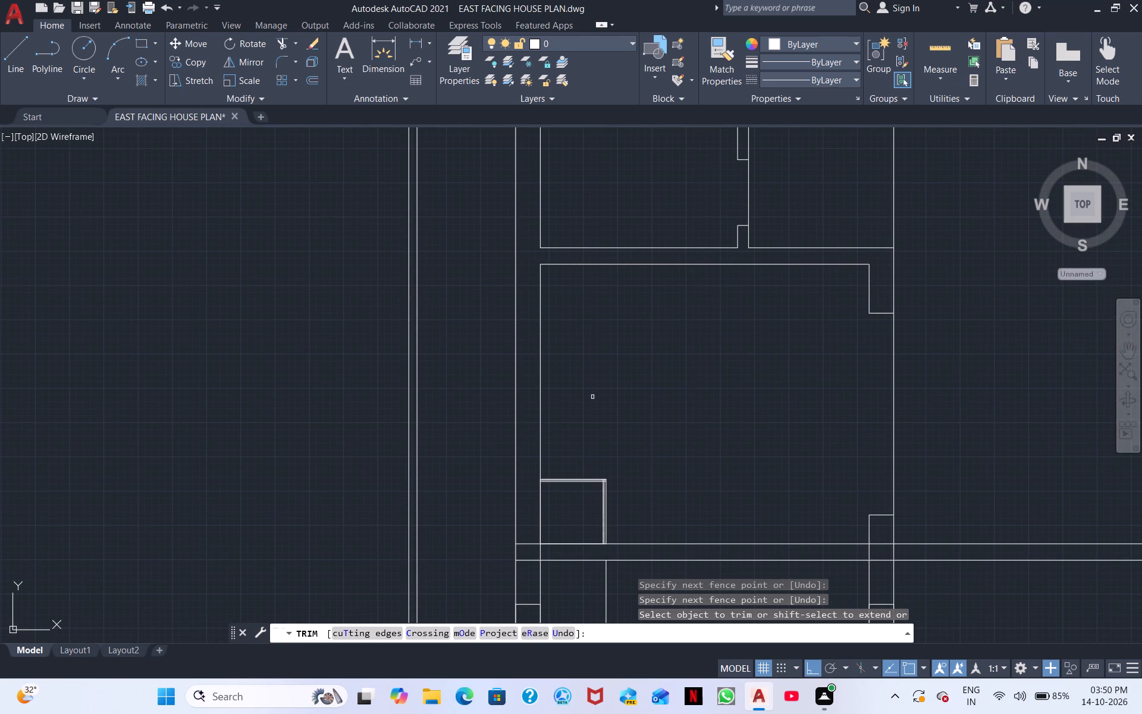
click(11, 59)
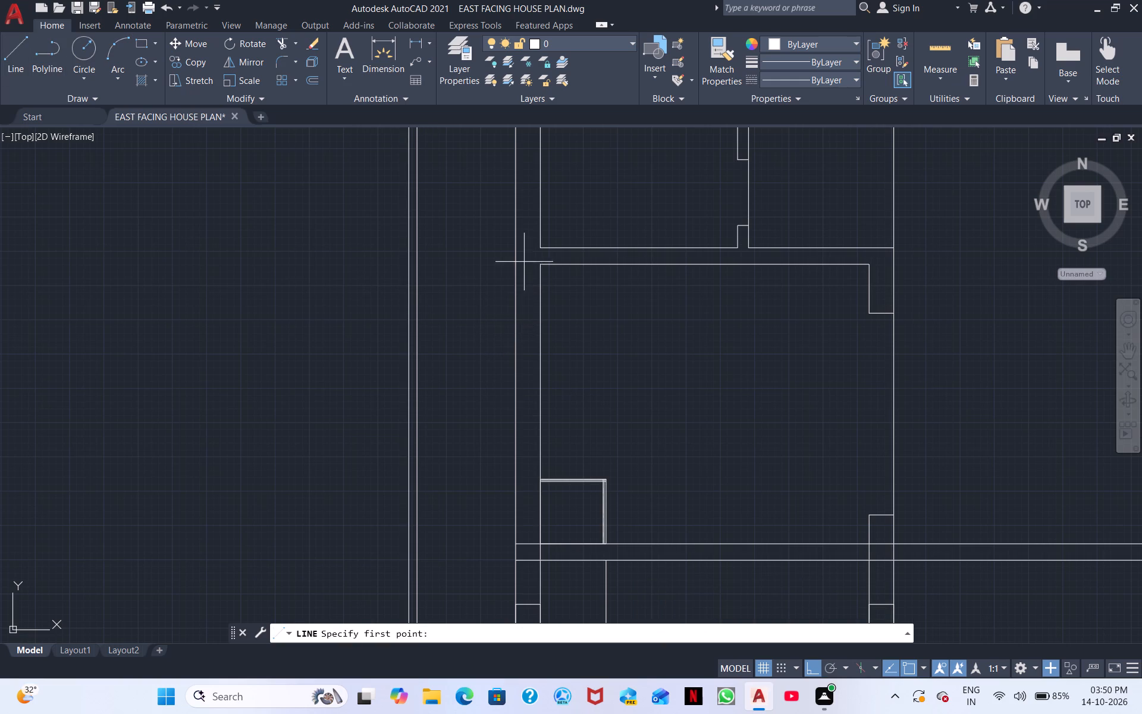
click(511, 315)
click(561, 312)
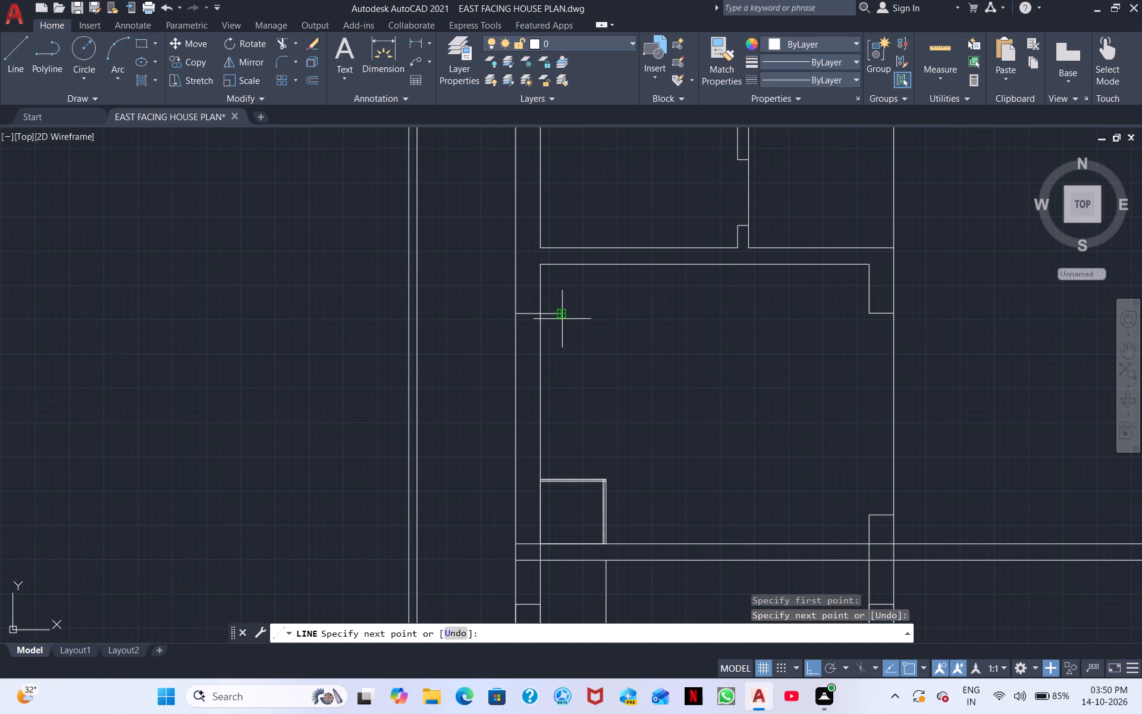
text(3')
key(Return)
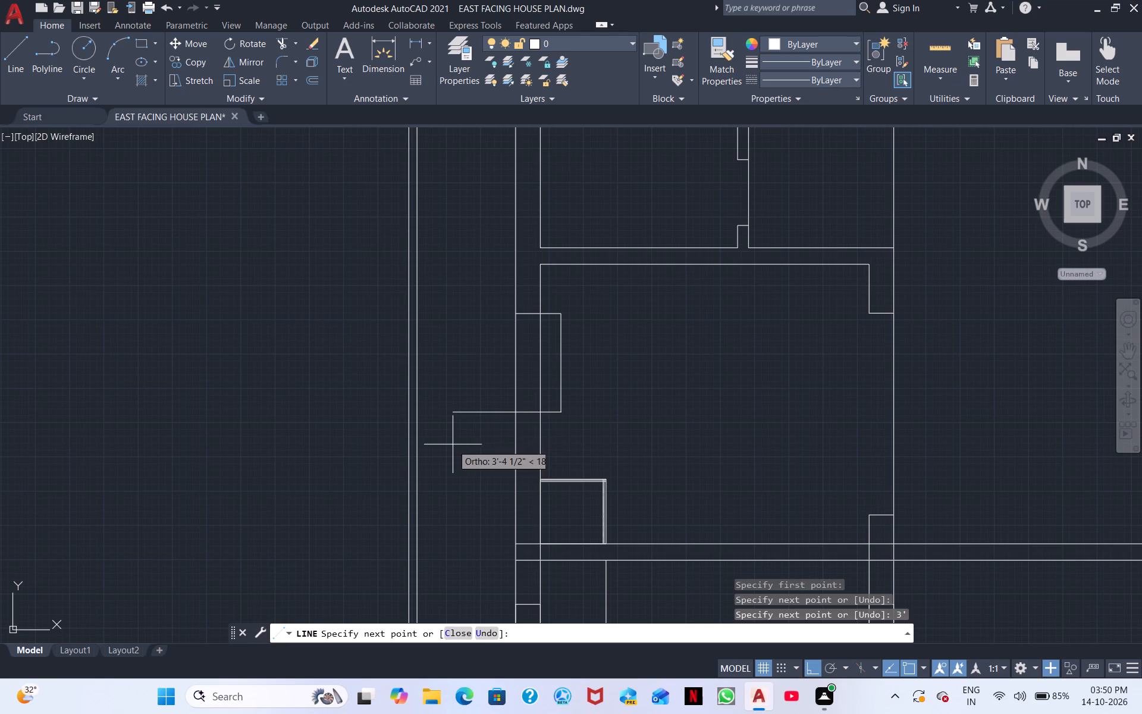
click(503, 421)
right_click(503, 421)
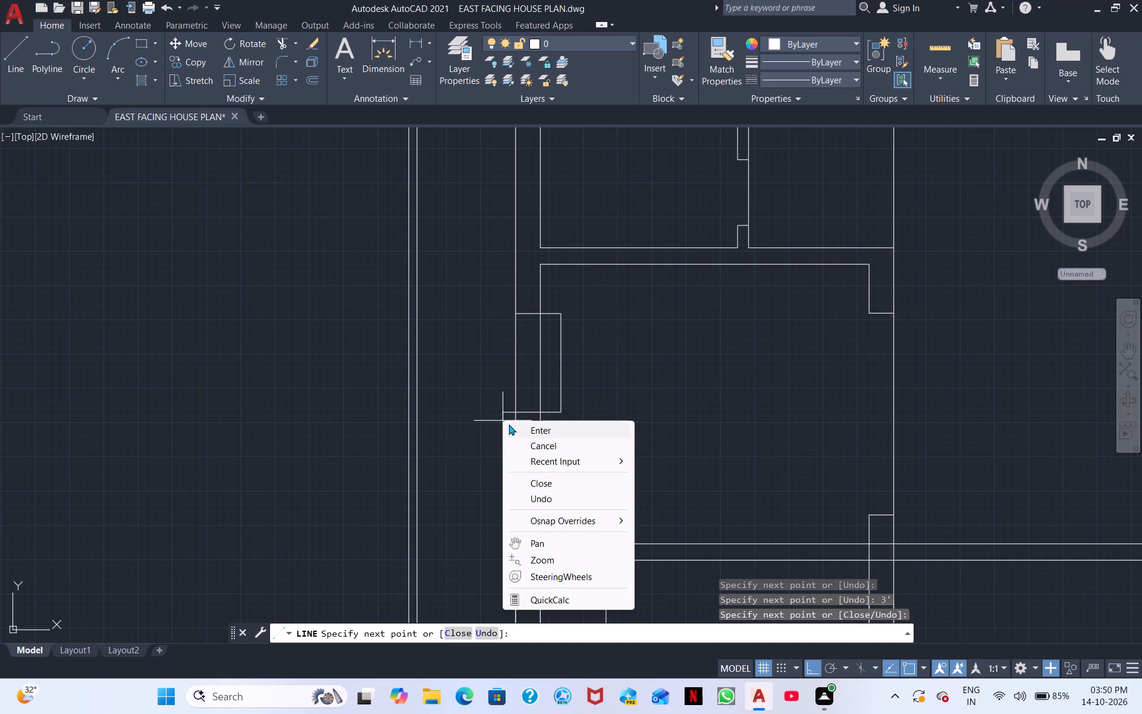
click(541, 444)
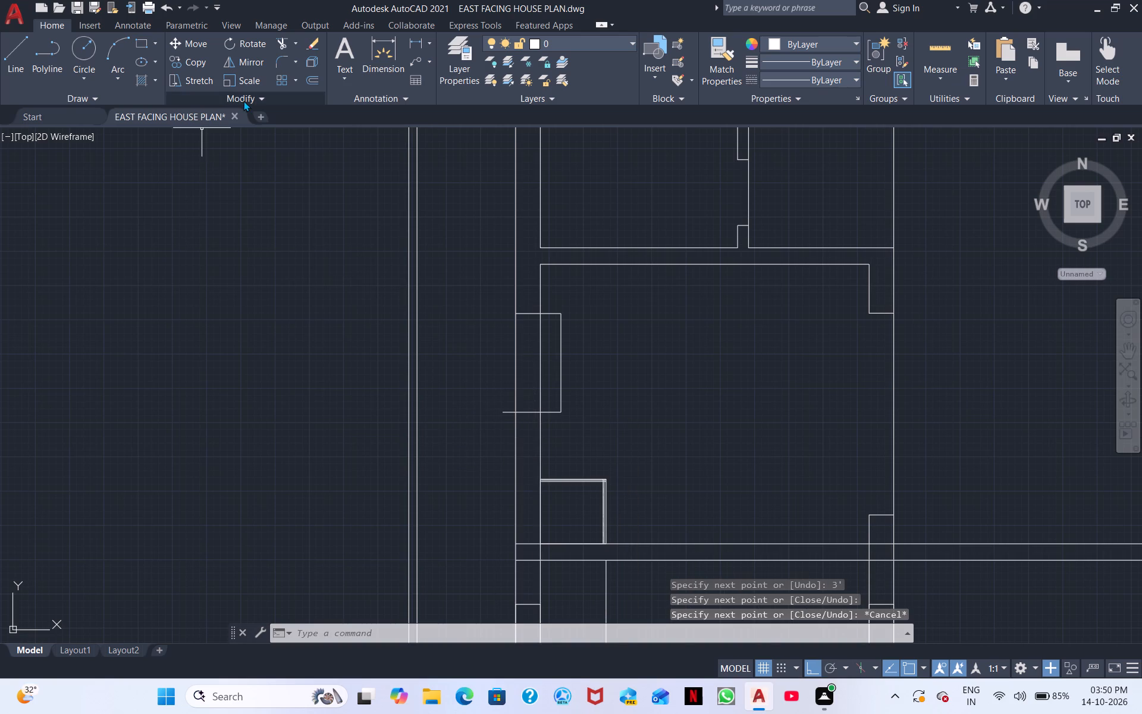
Trim the inner wall line between the west opening's ends and the outline parts projecting beyond both wall faces.
click(279, 46)
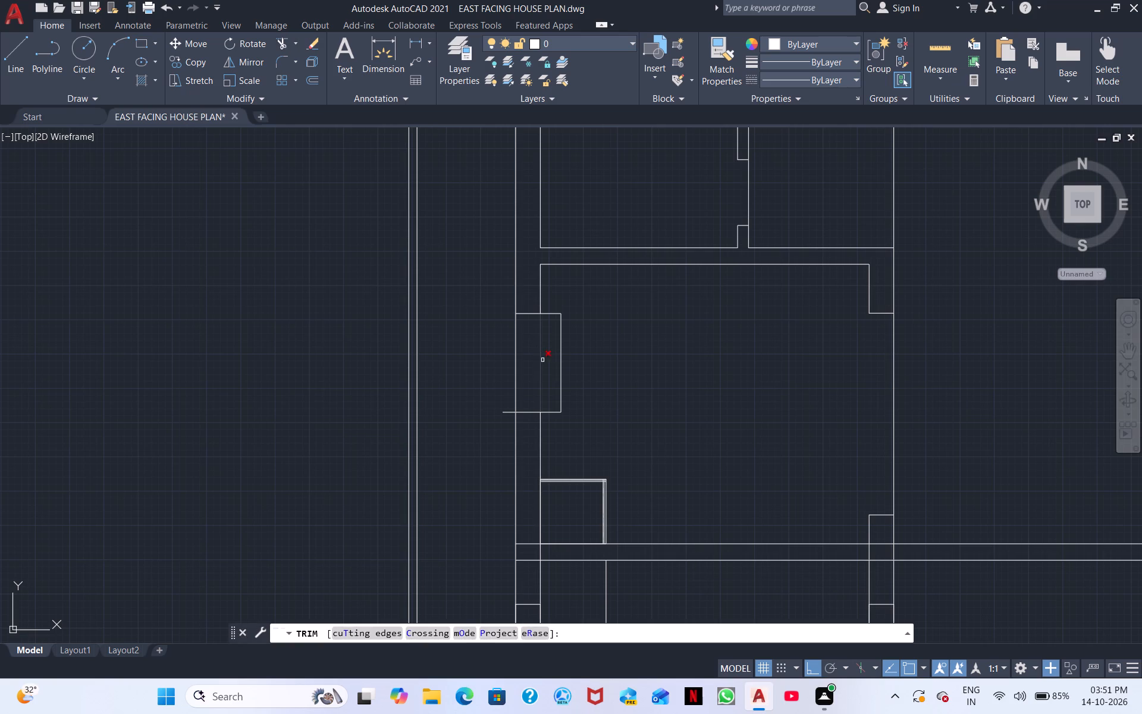
click(540, 364)
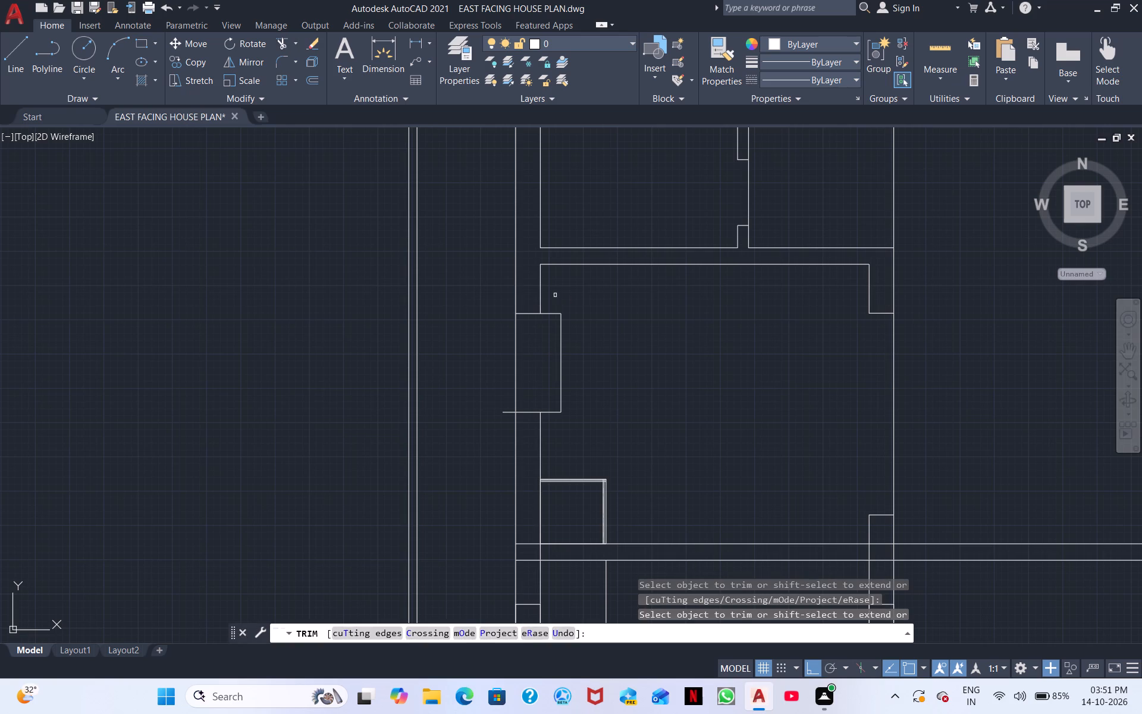
drag(555, 295, 557, 423)
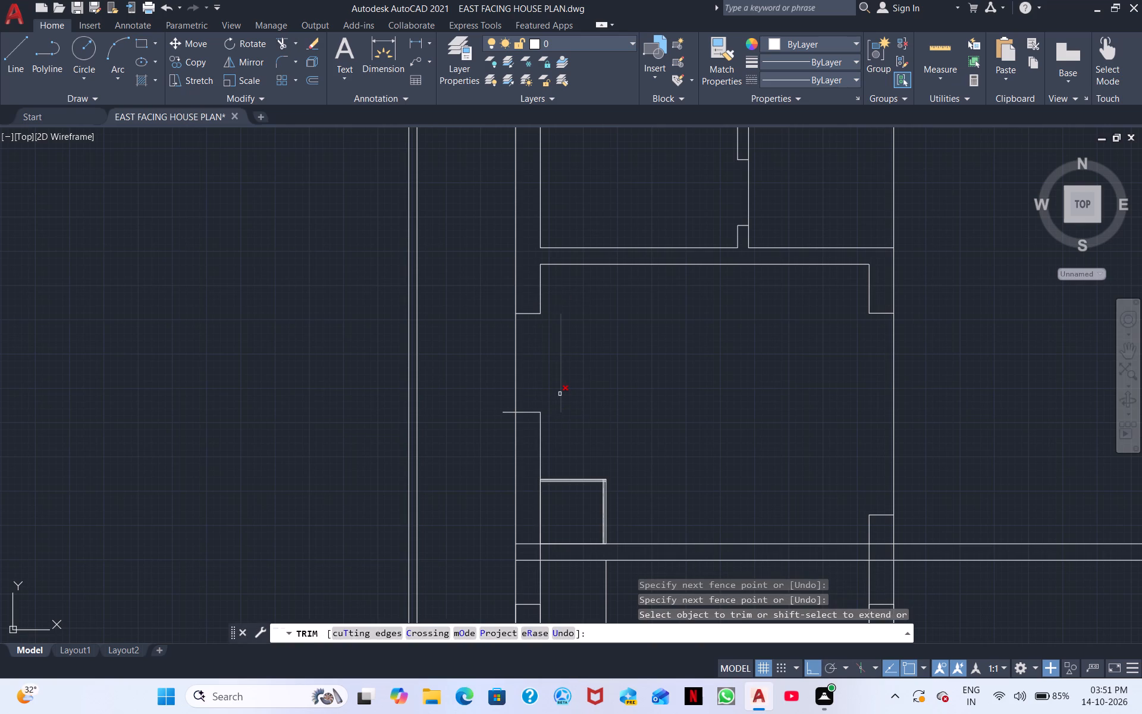
click(560, 394)
click(507, 412)
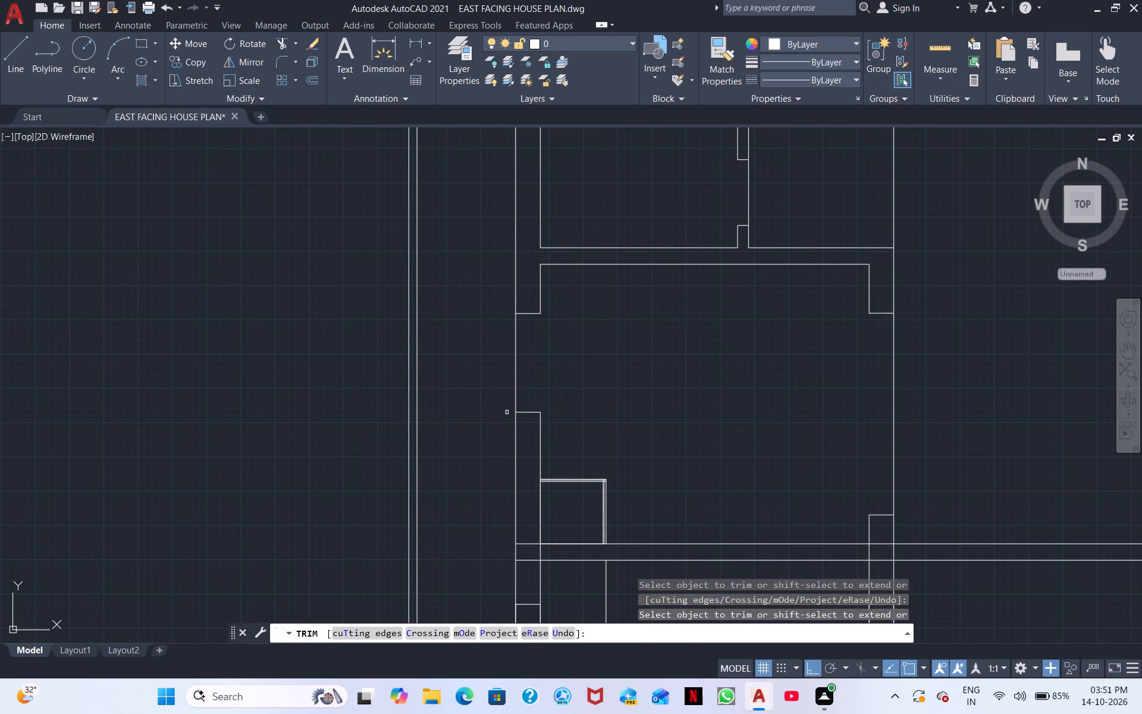
Extend the west wall's inner line back across the opening and trim its outer line between the opening's ends.
scroll(467, 403, down, 1)
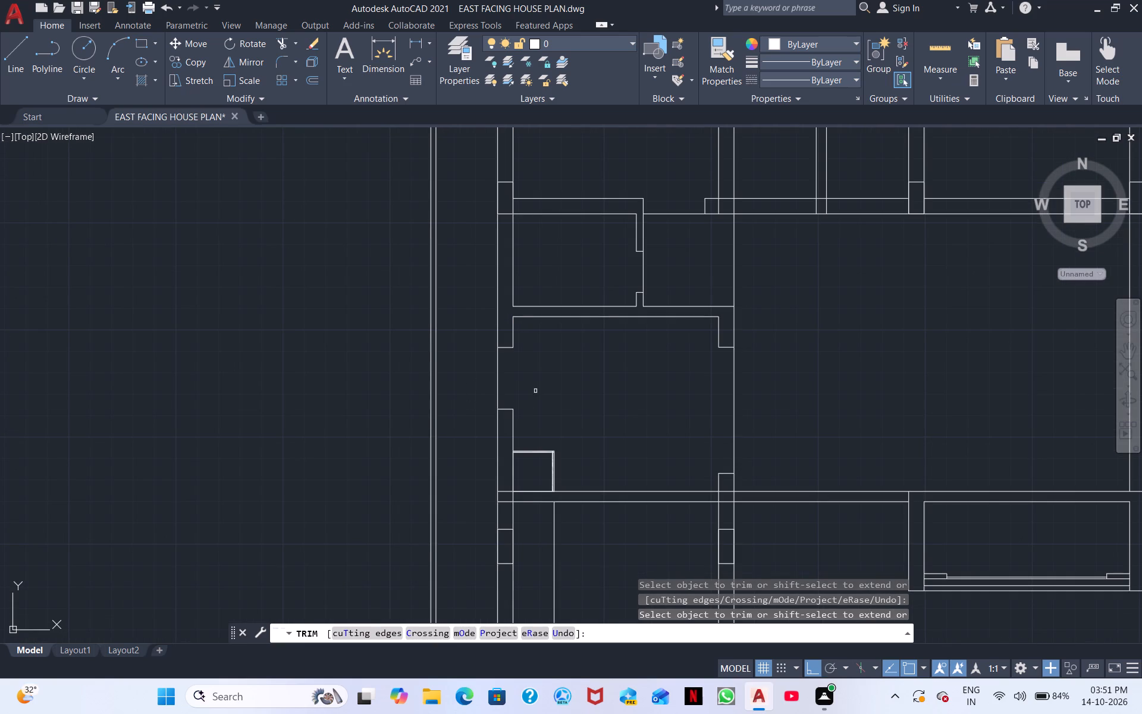
shift+click(512, 431)
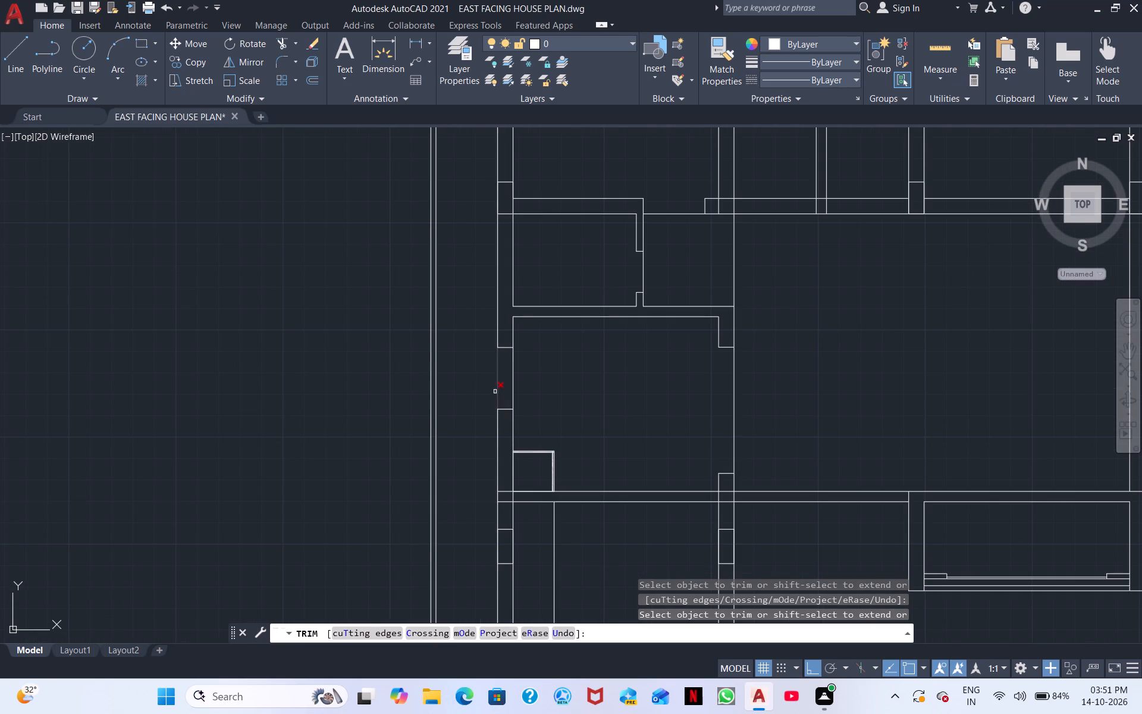
click(500, 379)
Trim the overlapping line segments where the cross wall south of the small rectangle meets the west wall.
middle_drag(591, 464, 594, 375)
middle_drag(607, 386, 602, 347)
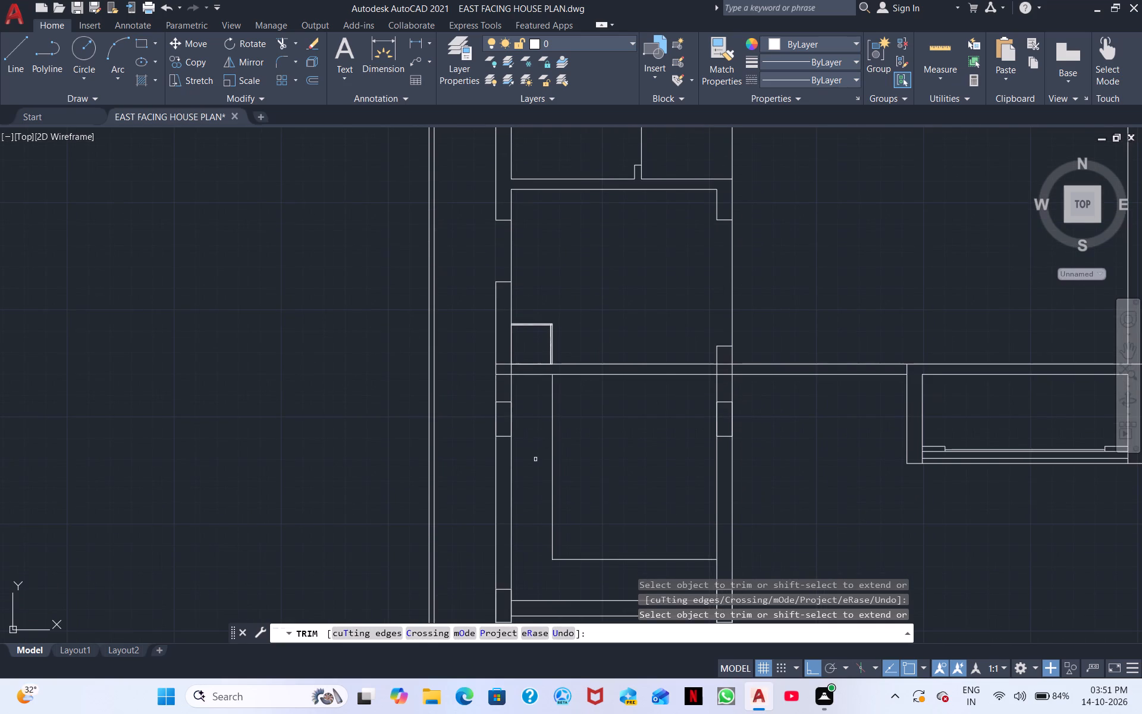
scroll(535, 459, up, 1)
middle_drag(528, 419, 528, 430)
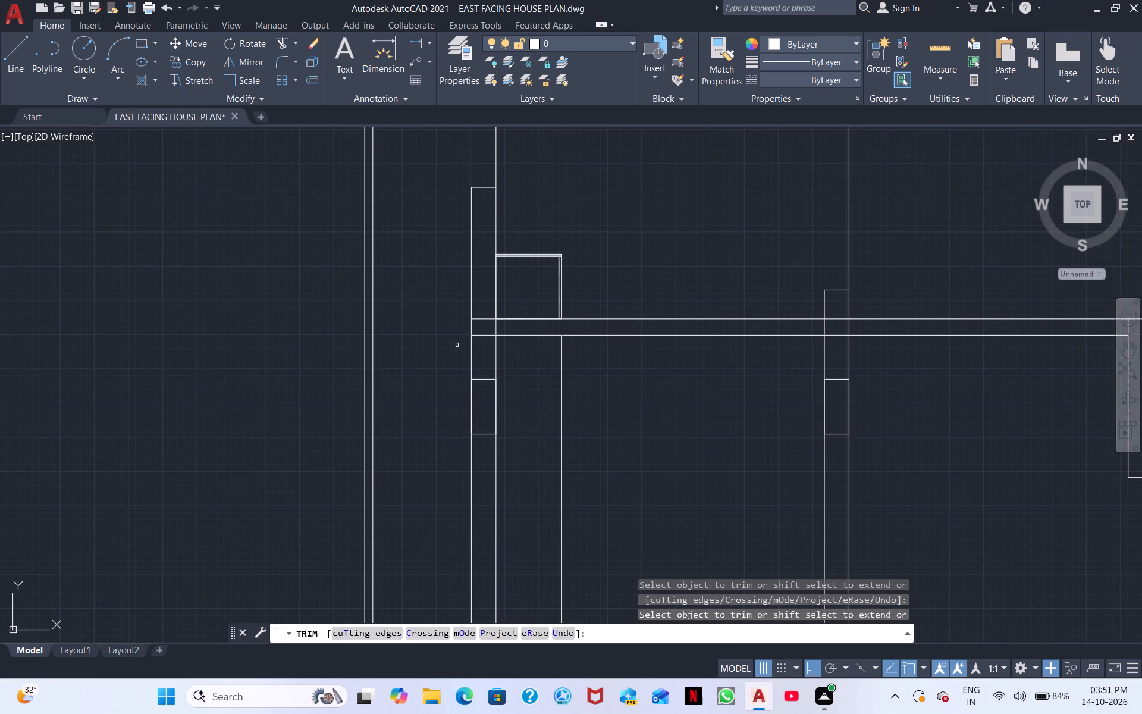
click(484, 336)
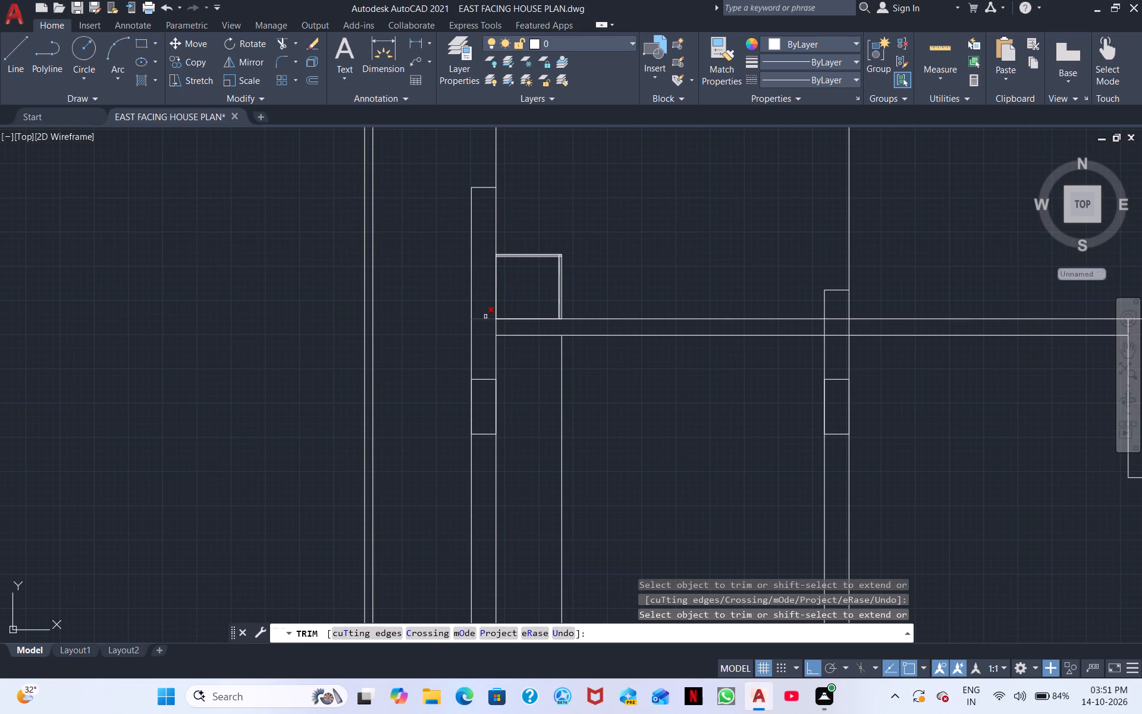
click(485, 318)
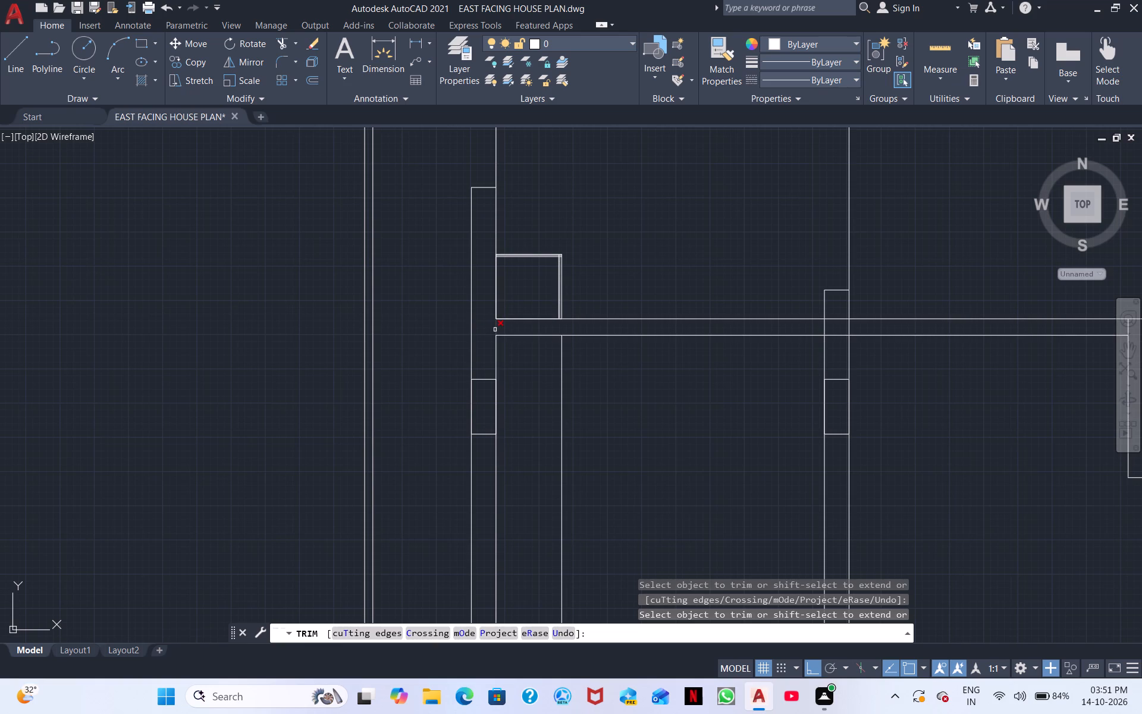
click(495, 330)
Trim the overlapping line segments where the same cross wall crosses the room's east wall, leaving the junction open.
scroll(711, 414, down, 1)
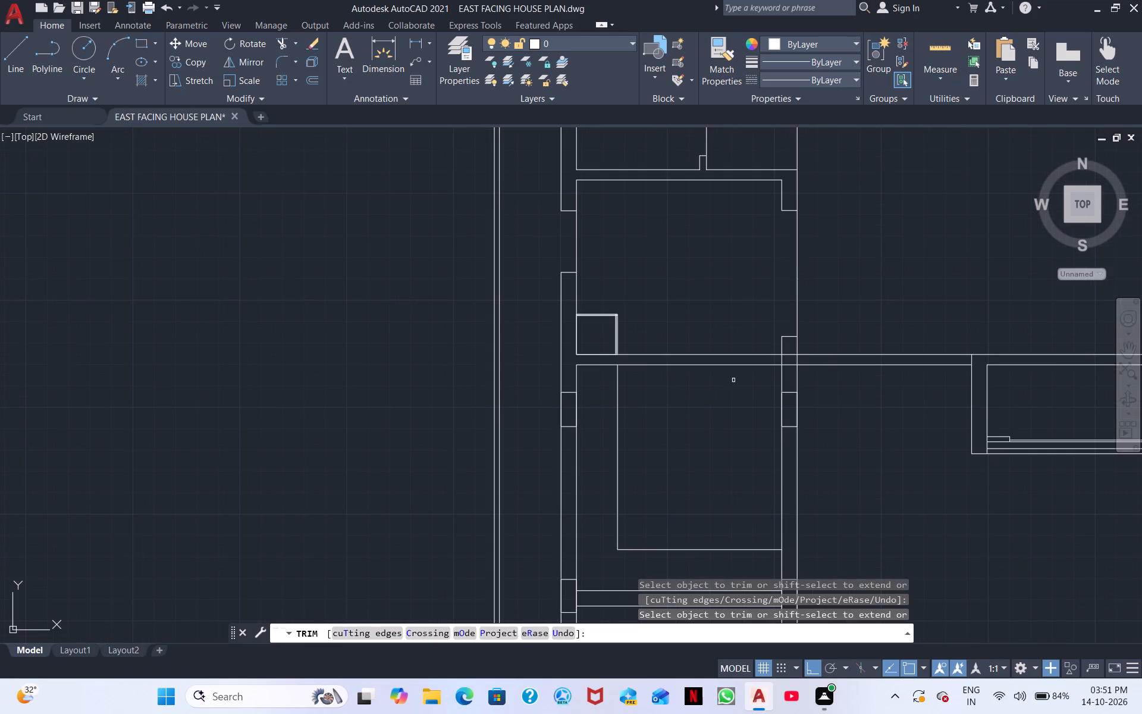
middle_drag(733, 380, 628, 416)
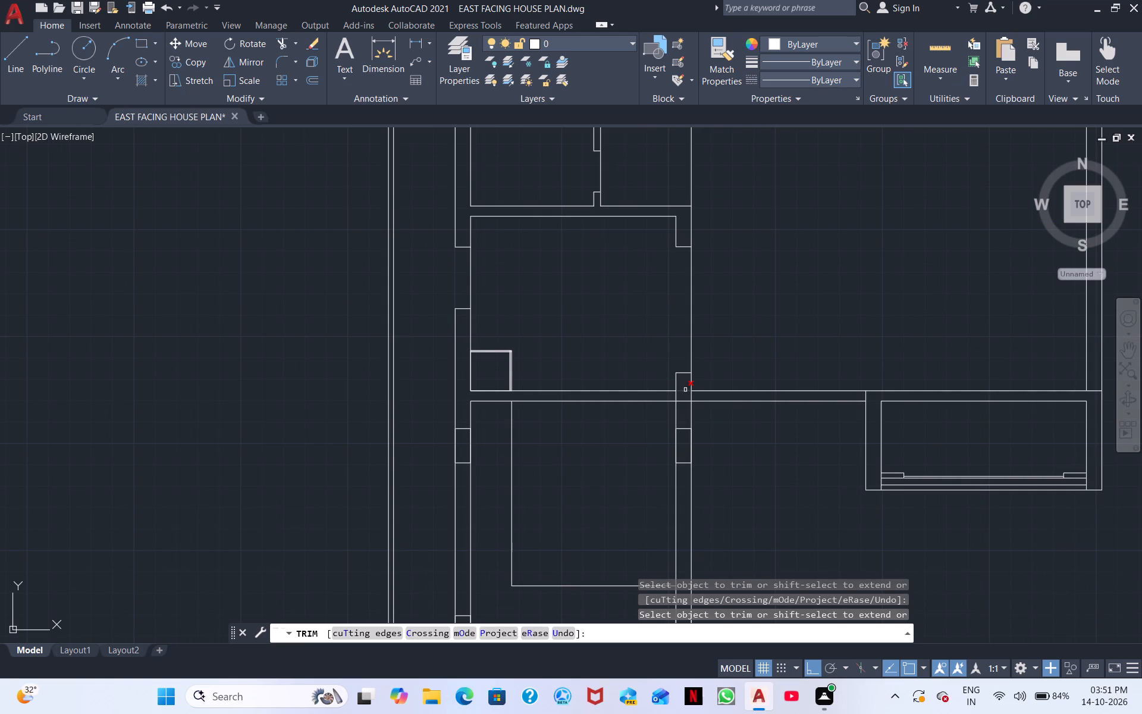
click(685, 390)
click(677, 397)
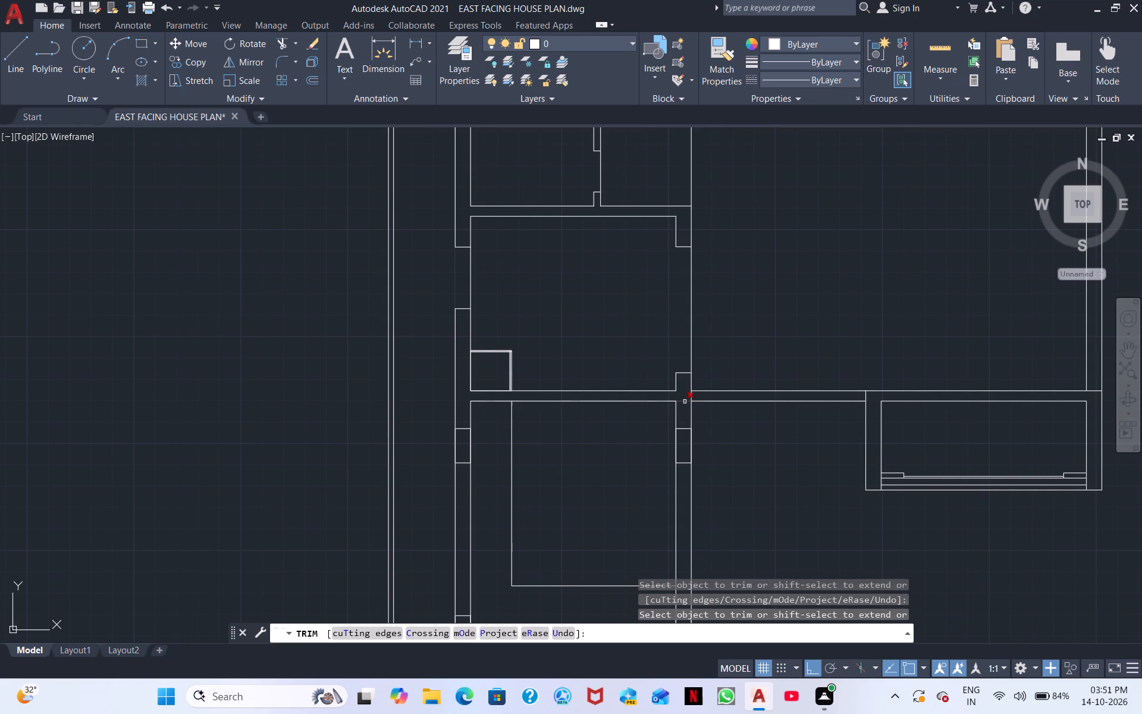
click(685, 402)
scroll(630, 431, down, 1)
scroll(647, 411, up, 2)
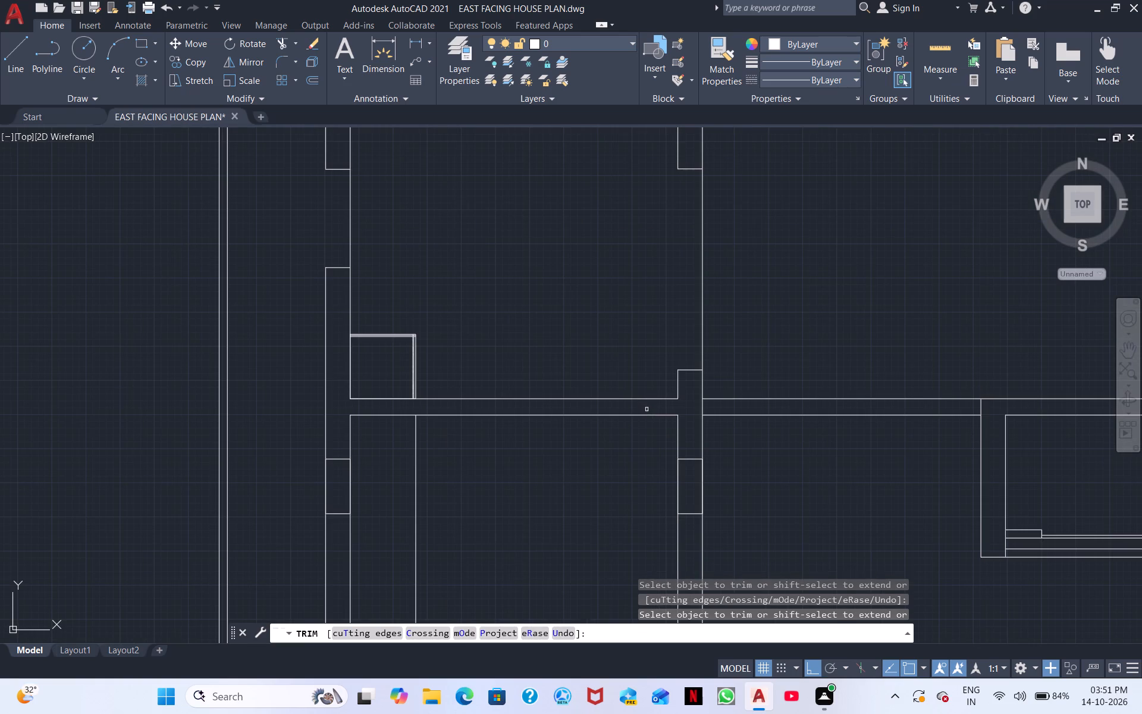
click(701, 407)
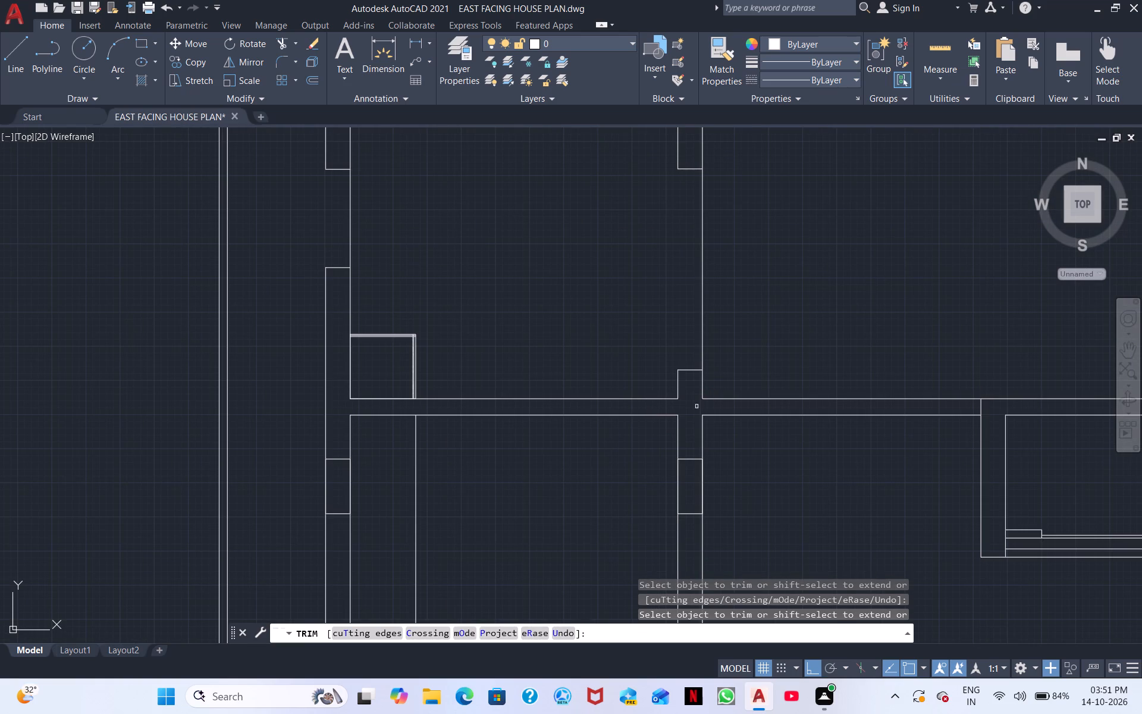
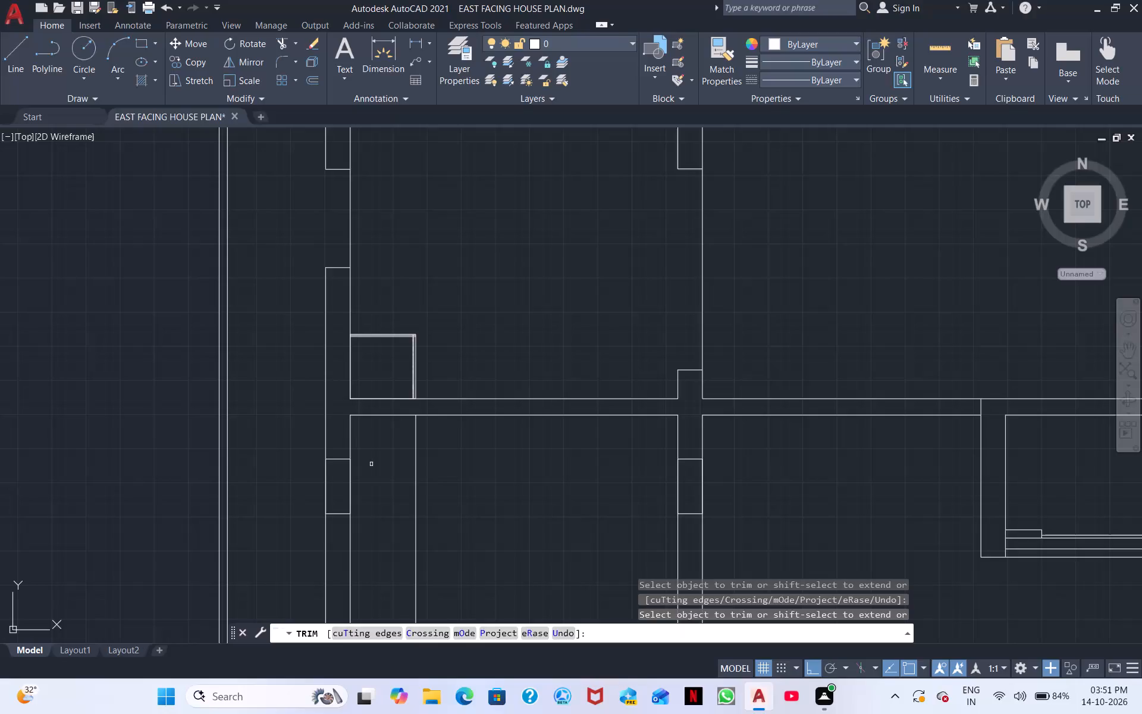
Draw a three-sided line outline about 2' high across the west wall of the small southernmost room, from the wall's inner face outward.
key(Escape)
middle_drag(391, 495, 391, 494)
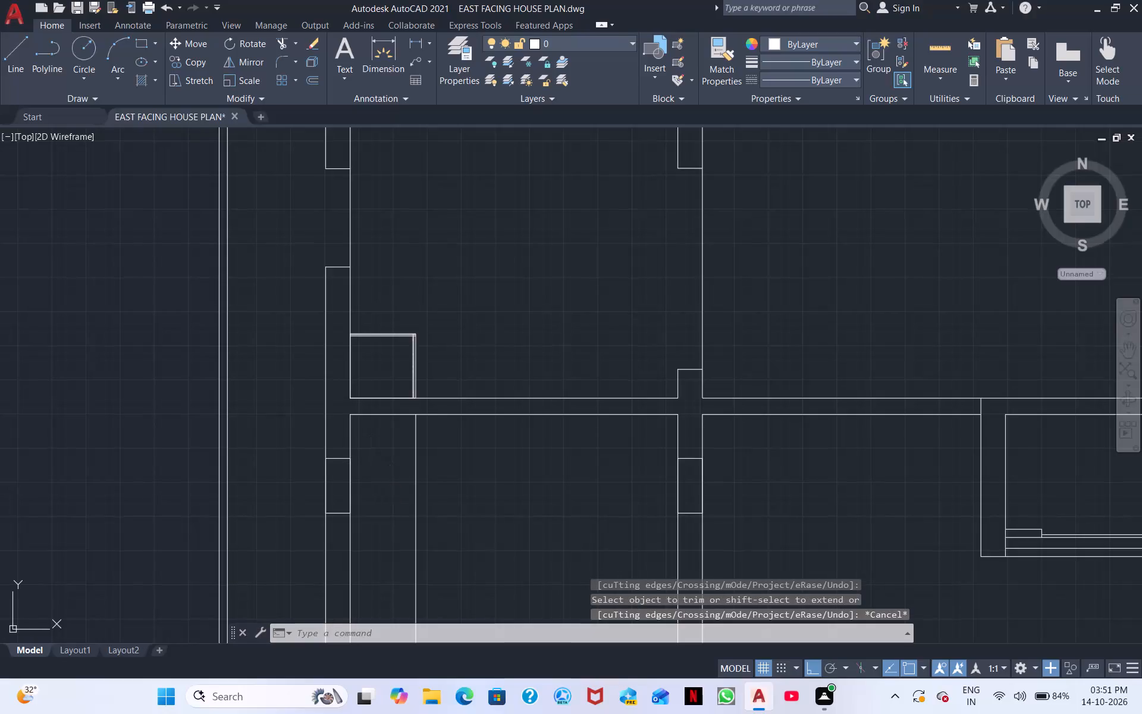
middle_drag(391, 494, 364, 443)
scroll(444, 467, down, 1)
scroll(444, 467, up, 1)
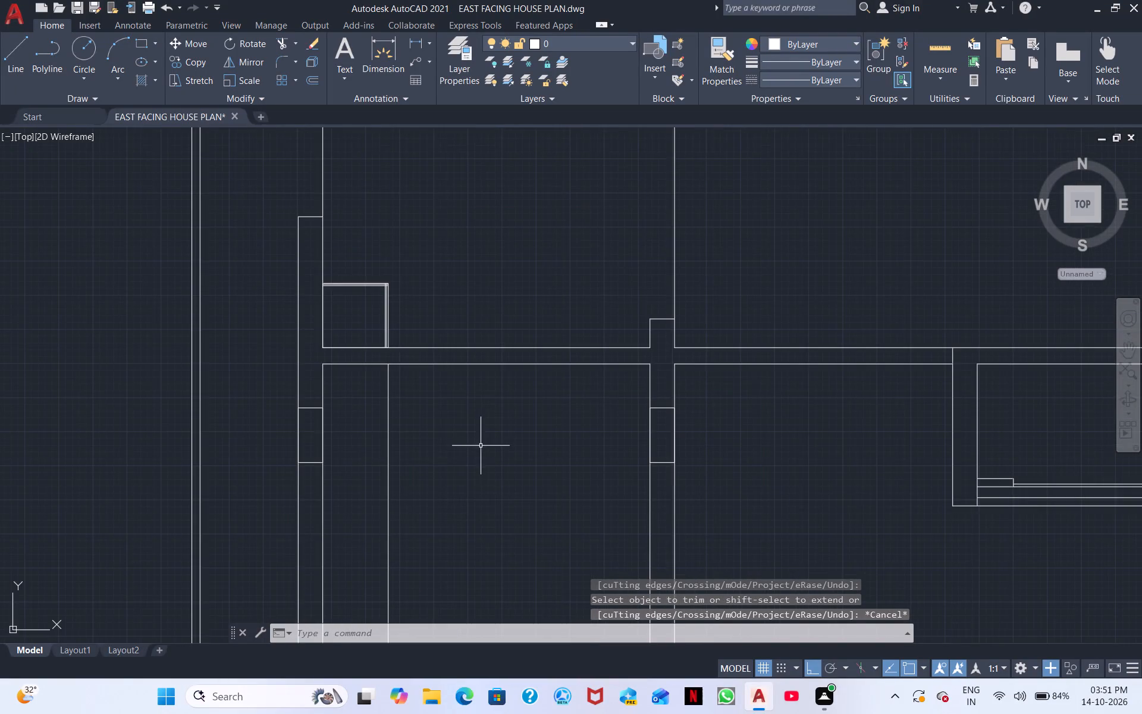
middle_drag(483, 444, 497, 488)
scroll(497, 488, down, 1)
middle_drag(497, 488, 490, 446)
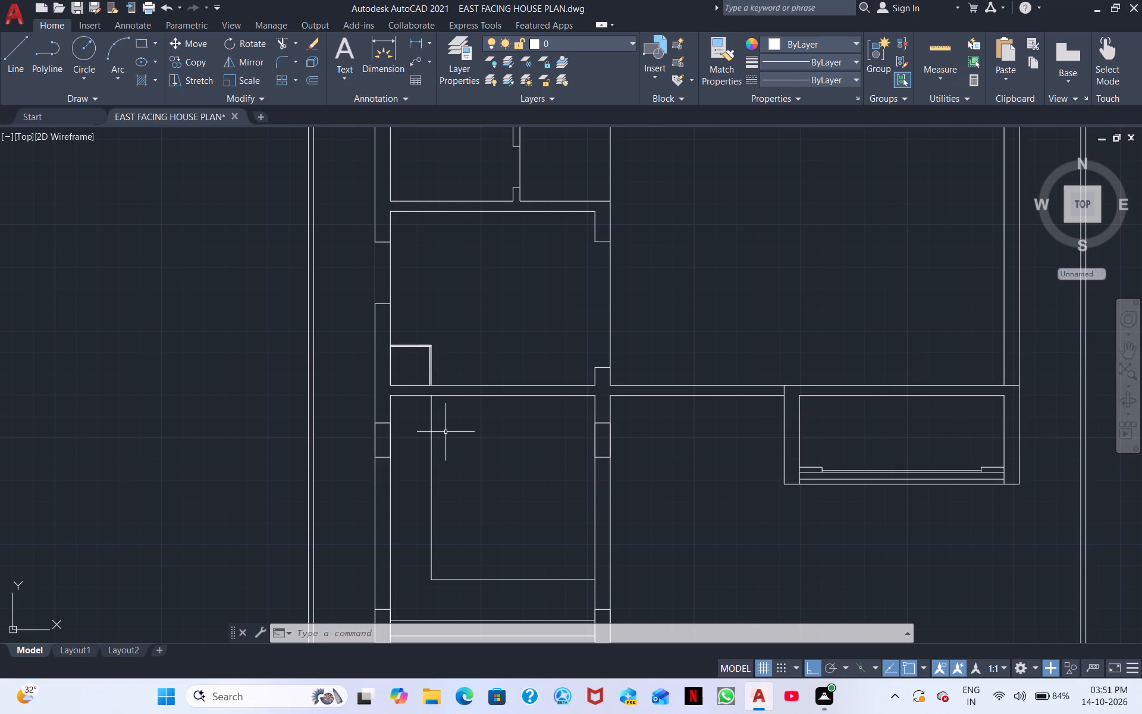
scroll(540, 486, down, 2)
middle_drag(533, 484, 576, 512)
scroll(523, 490, up, 1)
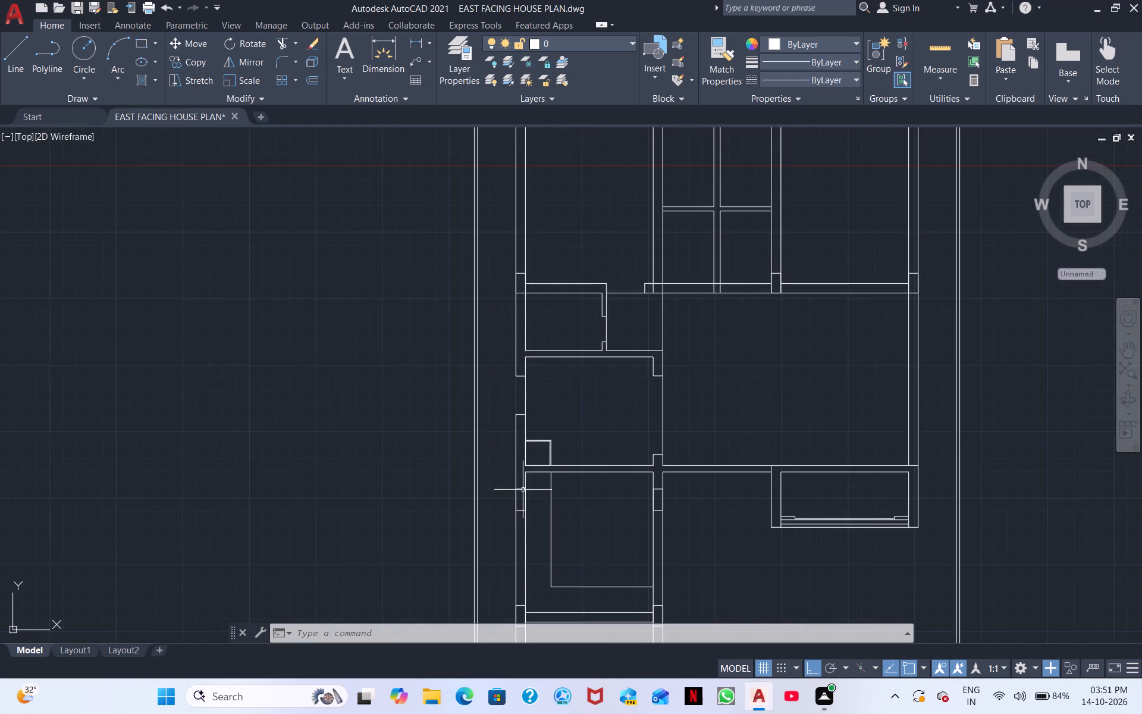
middle_drag(563, 510, 538, 394)
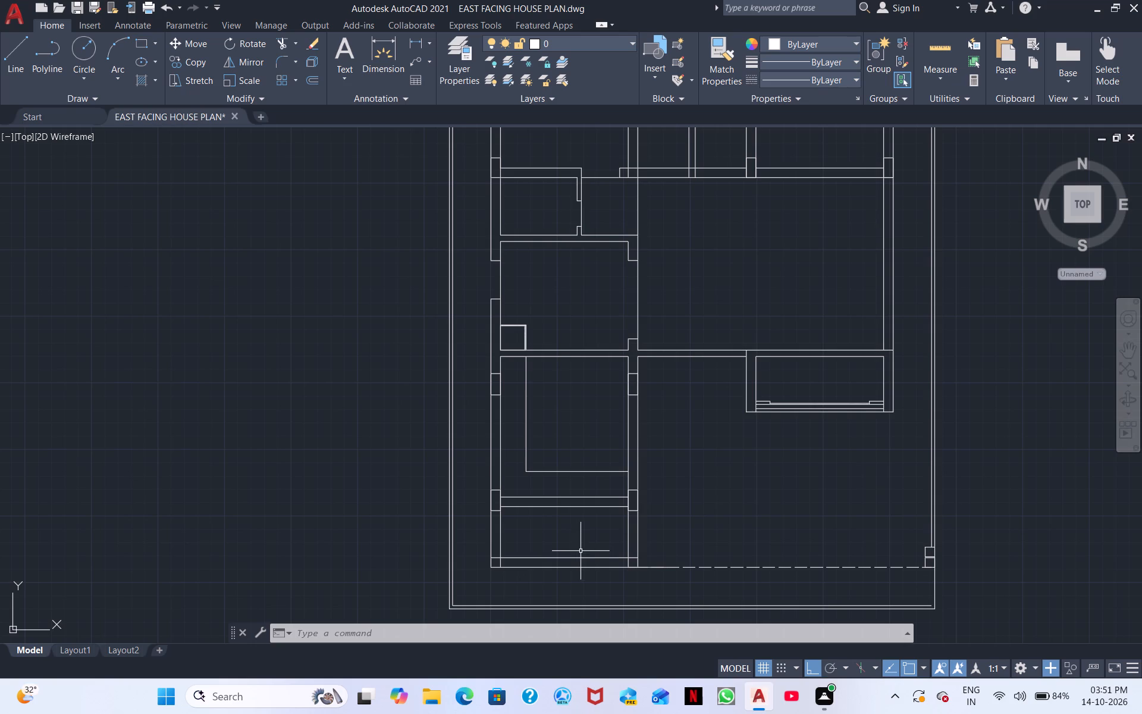
scroll(539, 537, up, 2)
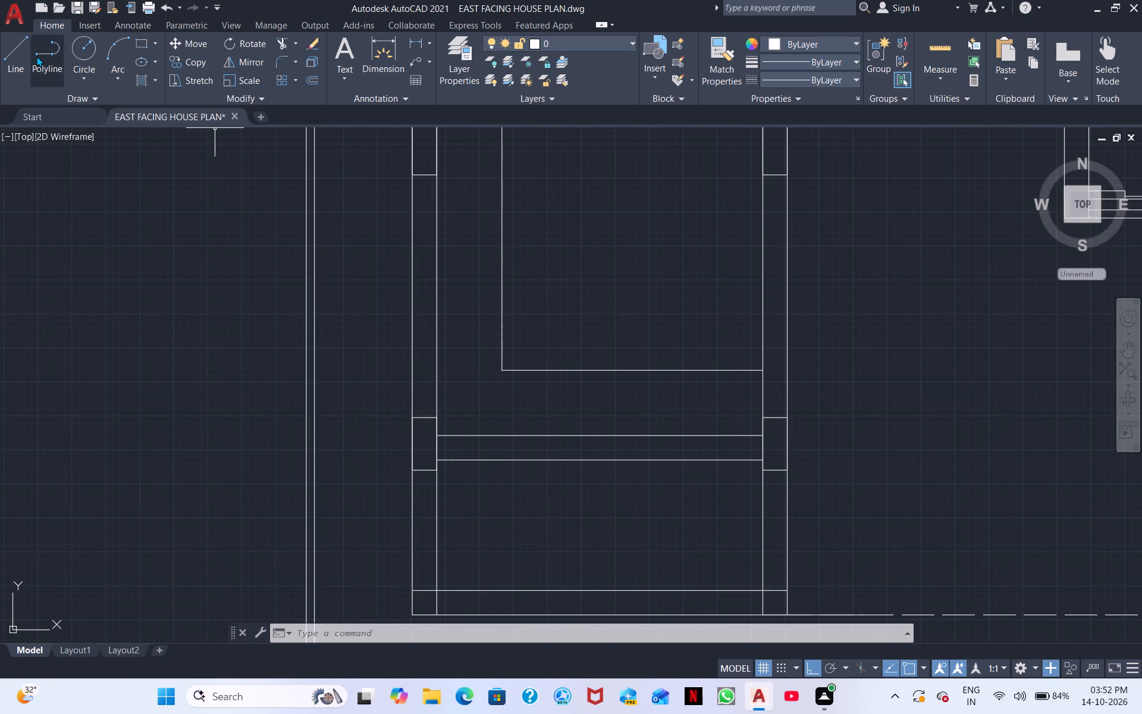
click(17, 56)
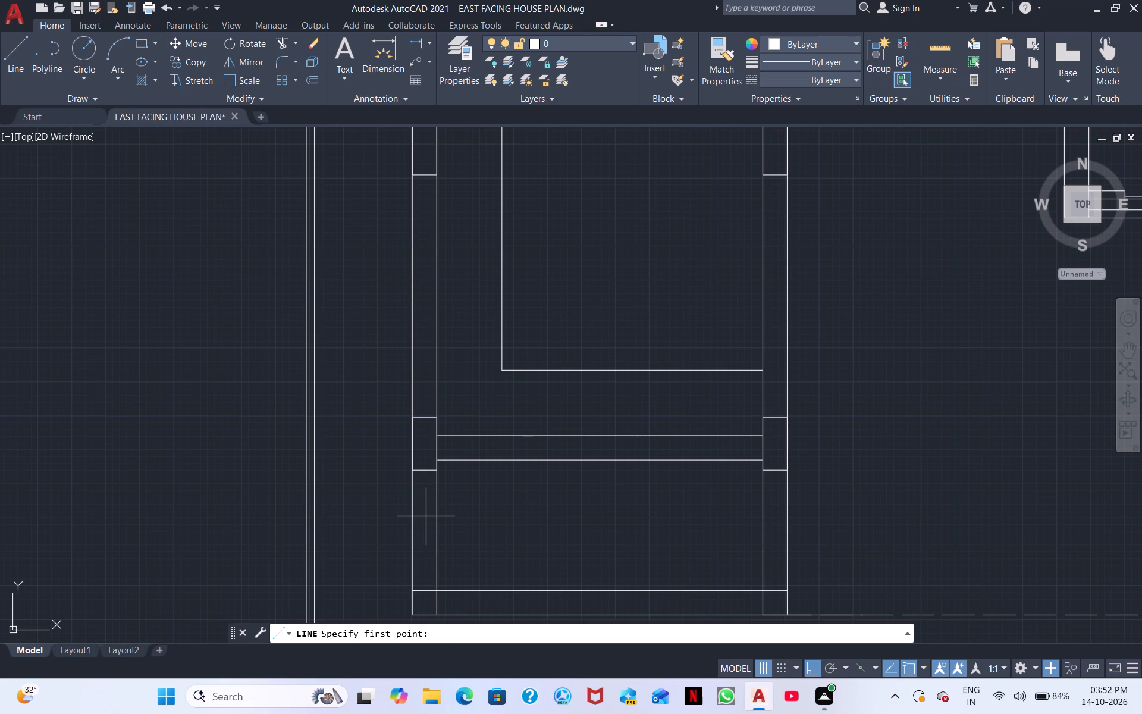
scroll(426, 517, up, 1)
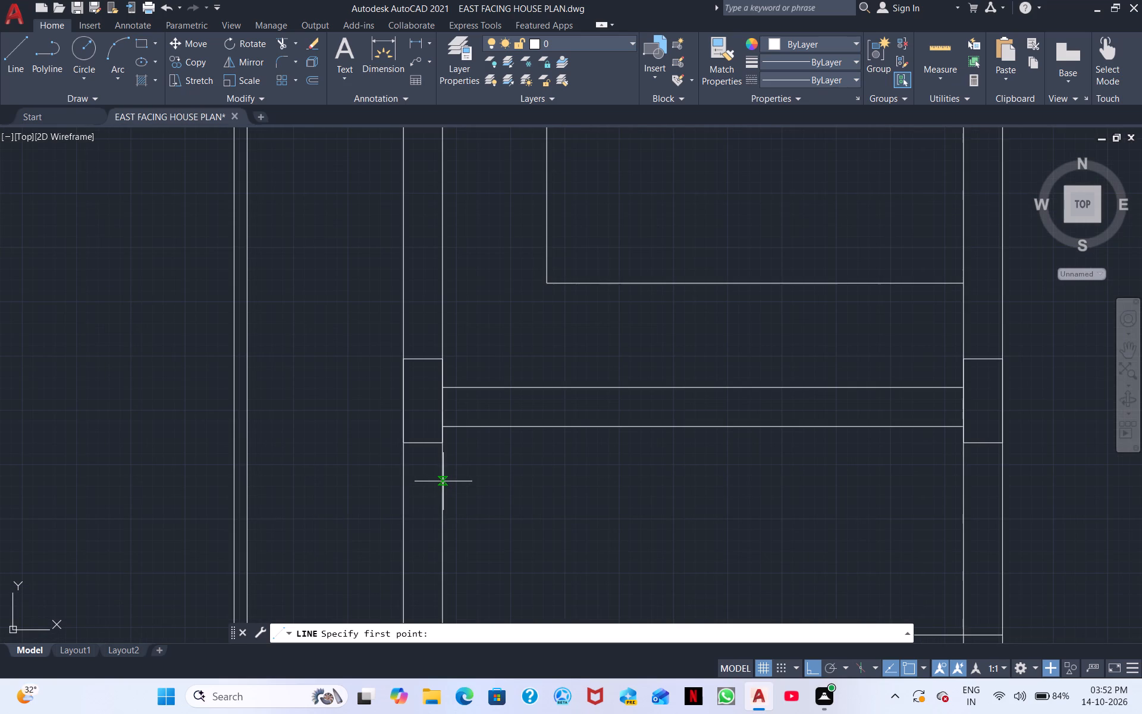
click(444, 481)
click(380, 473)
middle_drag(385, 558, 389, 553)
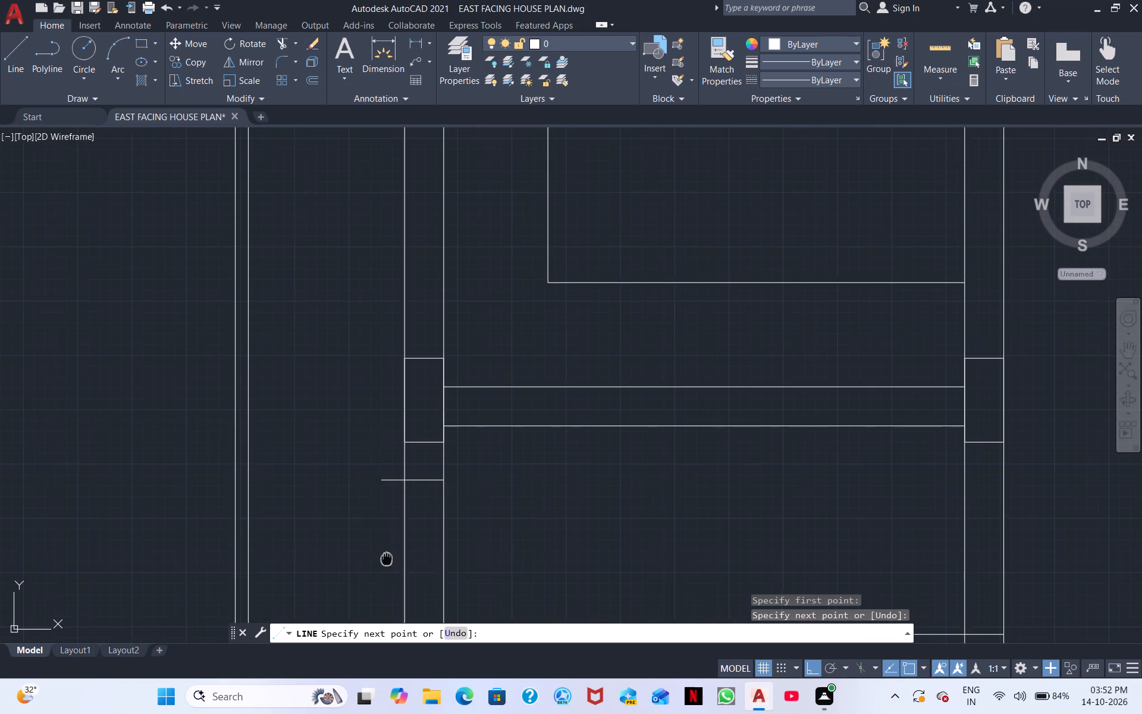
middle_drag(389, 553, 392, 433)
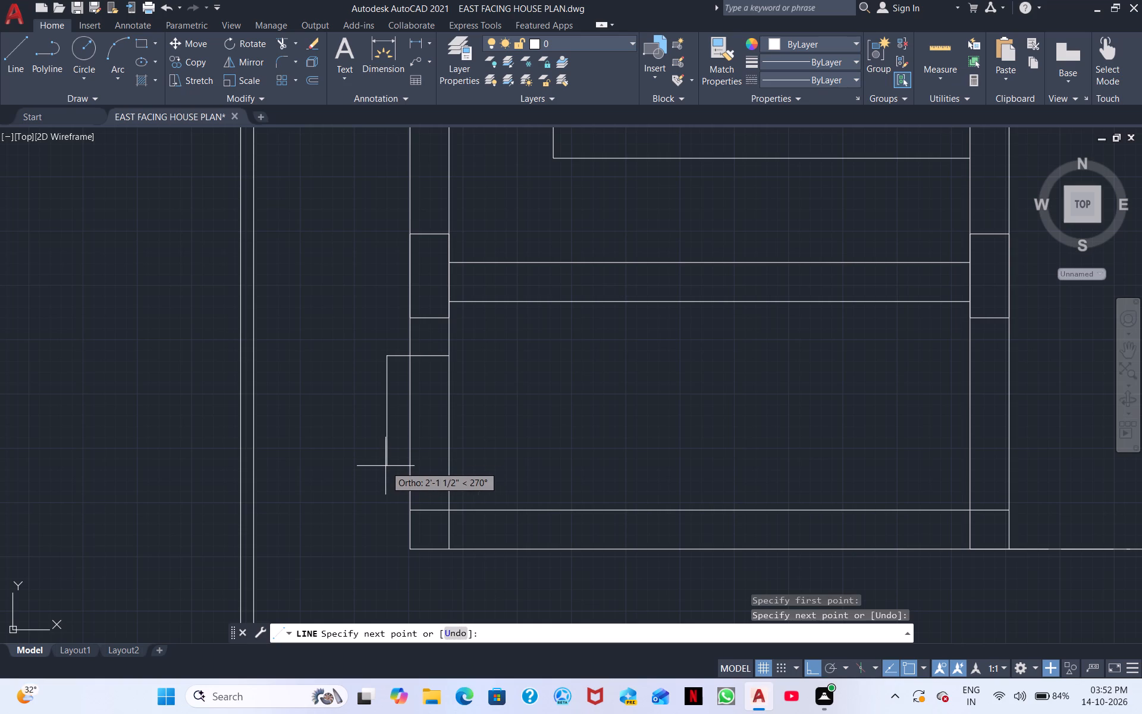
click(385, 459)
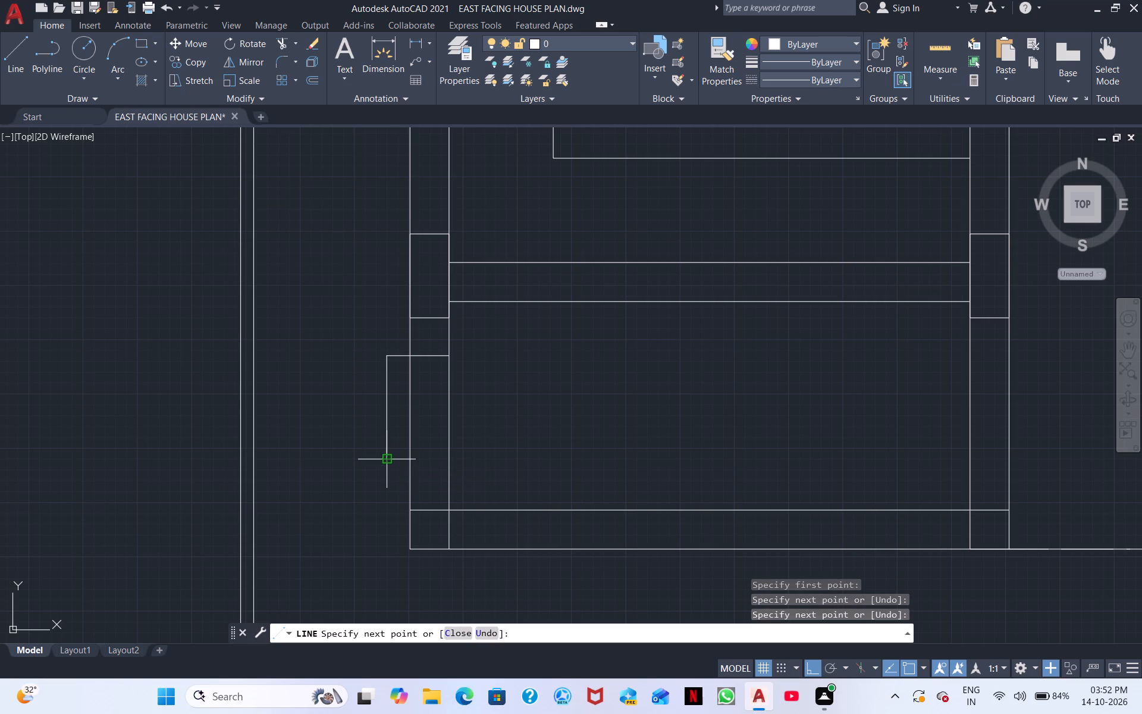
click(448, 455)
right_click(469, 418)
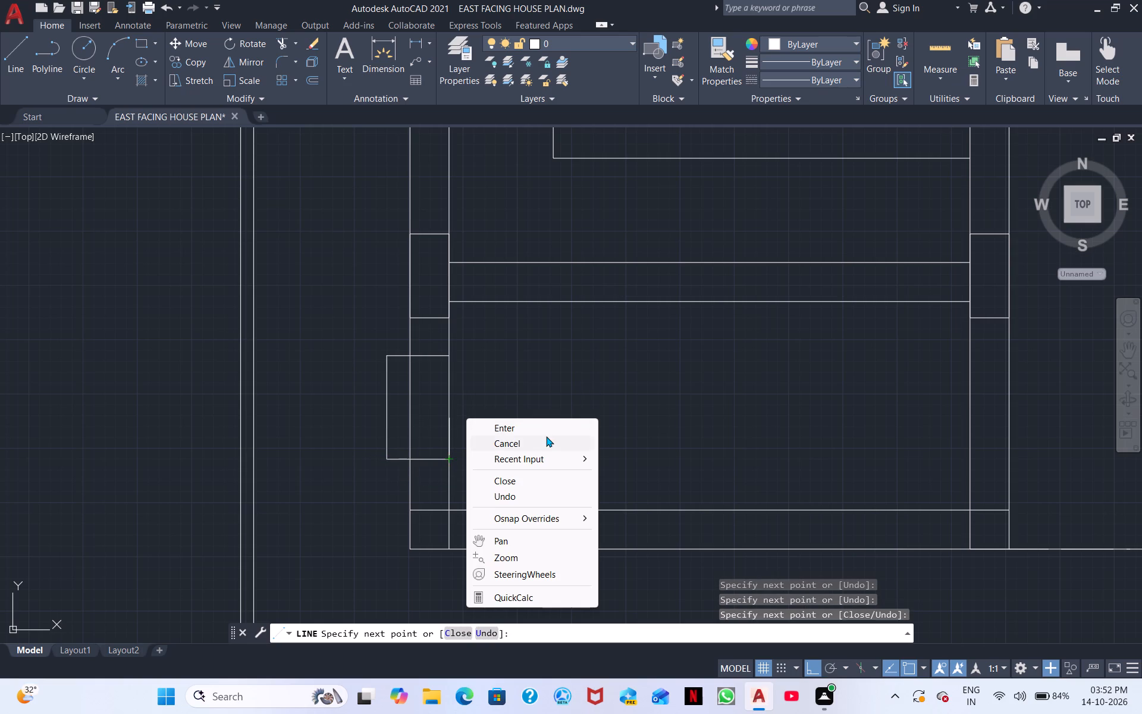
click(535, 450)
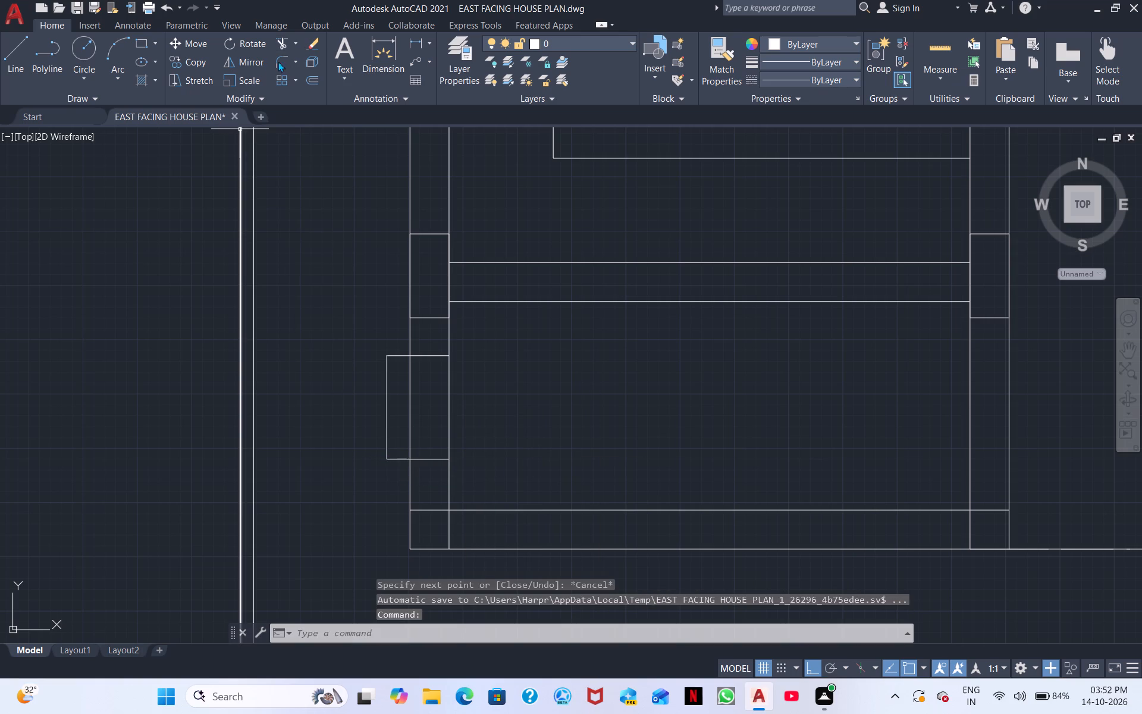
Trim the outer wall line inside the outline and the outline parts projecting beyond the west wall to leave an opening.
click(285, 42)
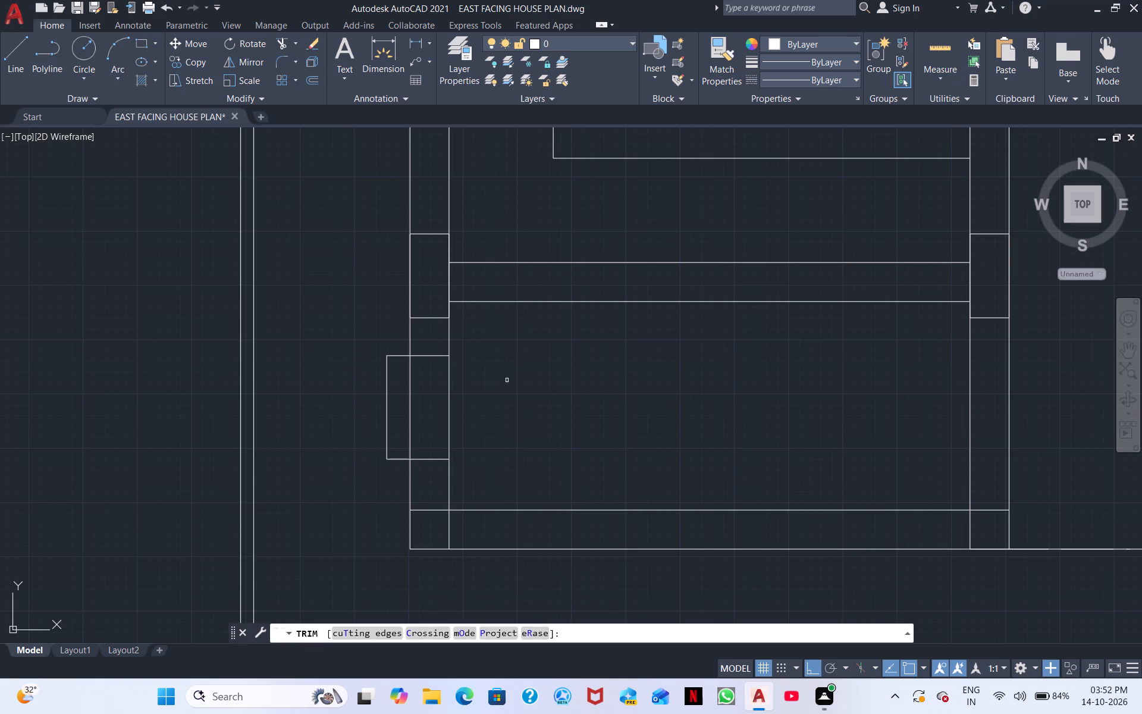
click(412, 409)
click(401, 355)
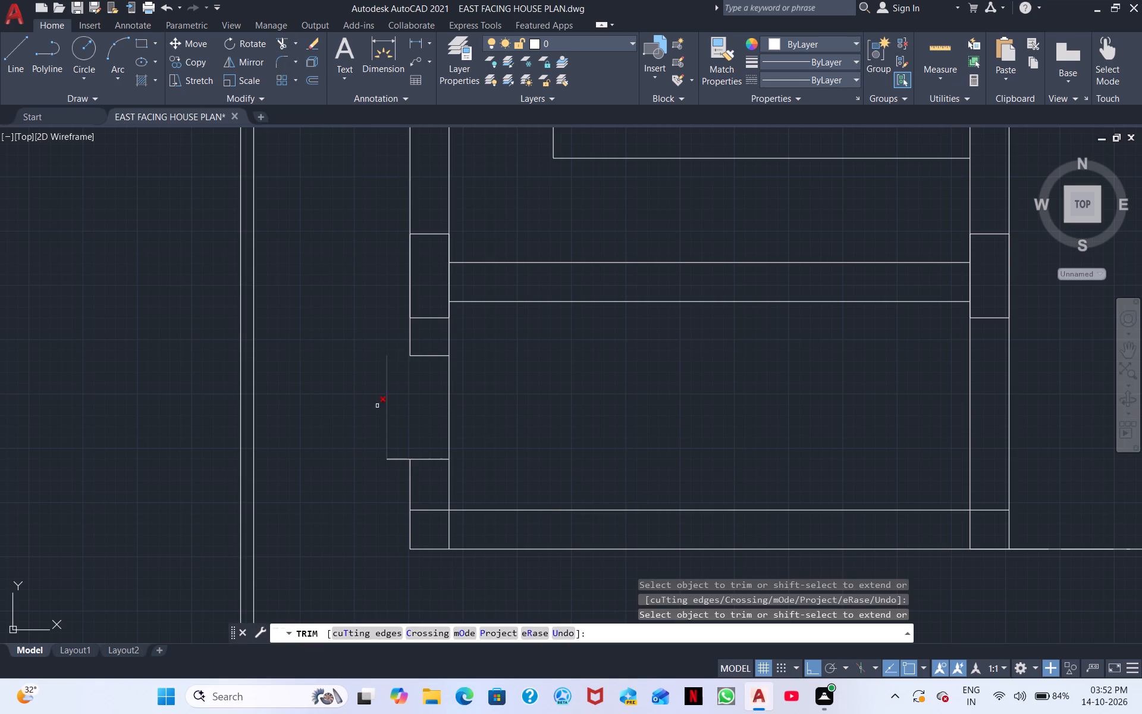
click(392, 461)
drag(413, 429, 353, 431)
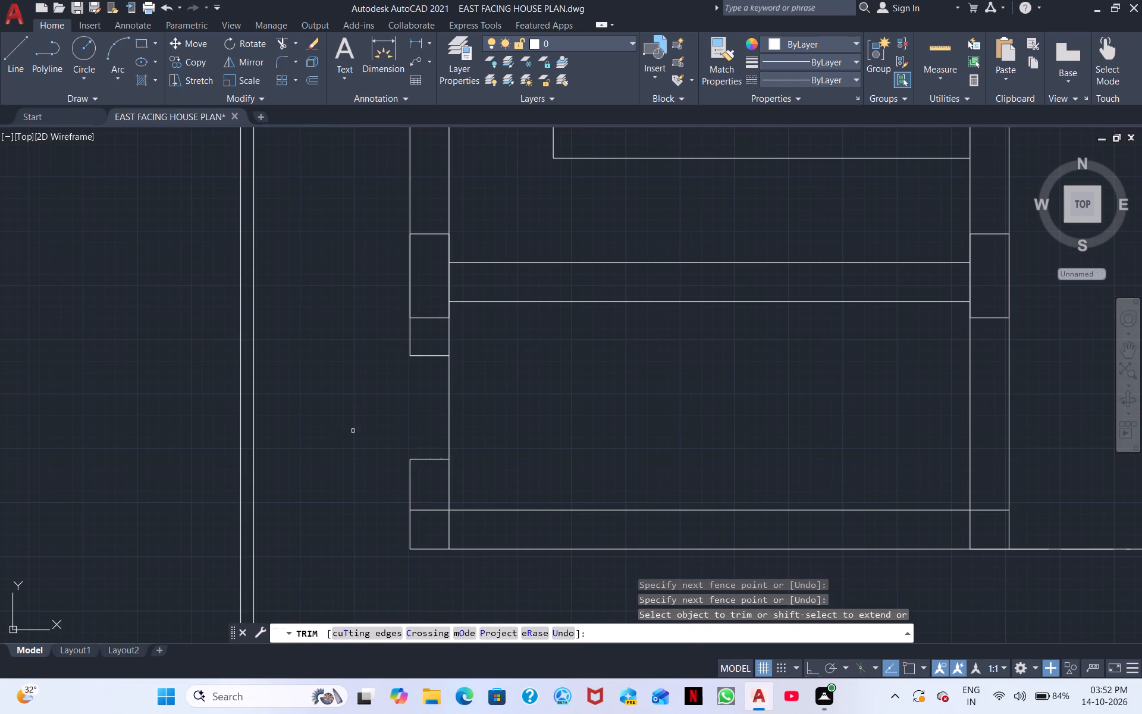
Measure the small southern room's inside north–south depth with a temporary linear dimension.
scroll(347, 430, down, 1)
middle_drag(529, 405, 517, 402)
middle_drag(533, 396, 529, 396)
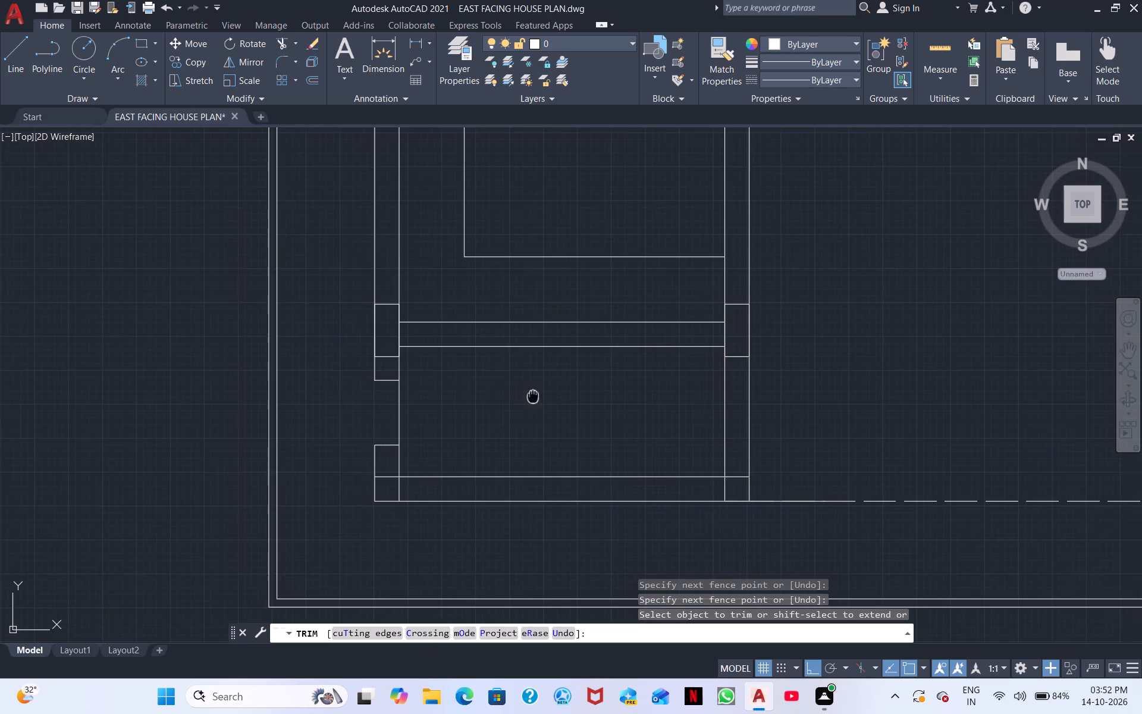
middle_drag(529, 396, 454, 396)
middle_drag(498, 388, 367, 390)
scroll(365, 390, down, 2)
scroll(352, 399, up, 1)
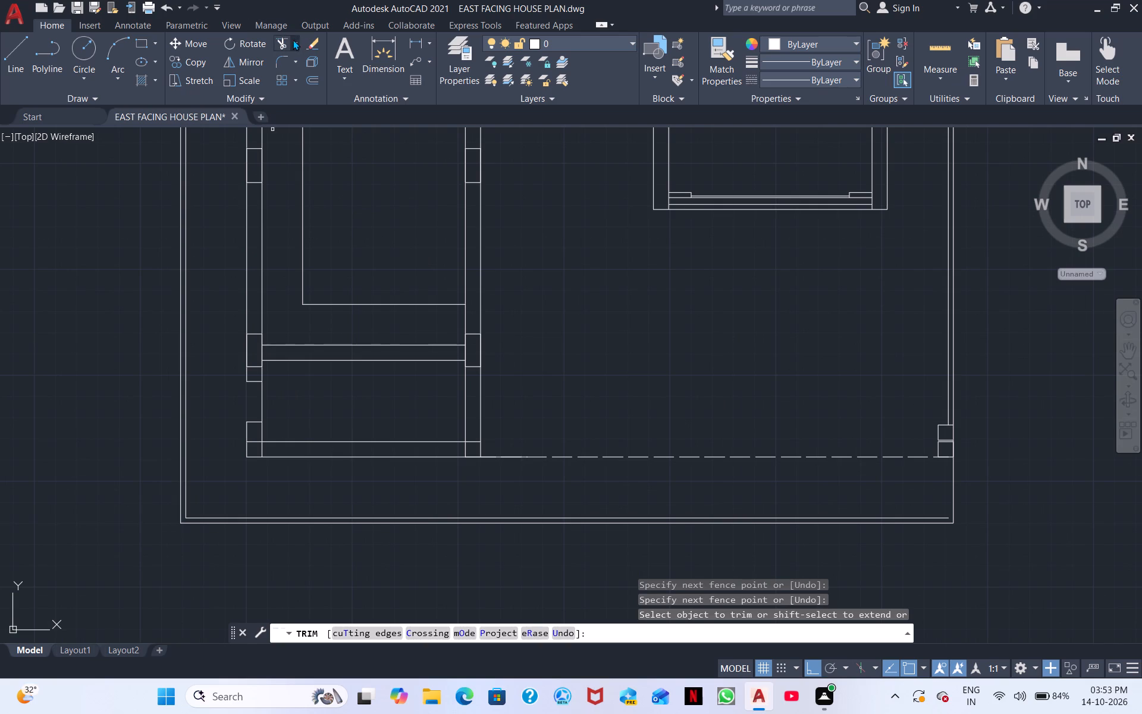
click(416, 39)
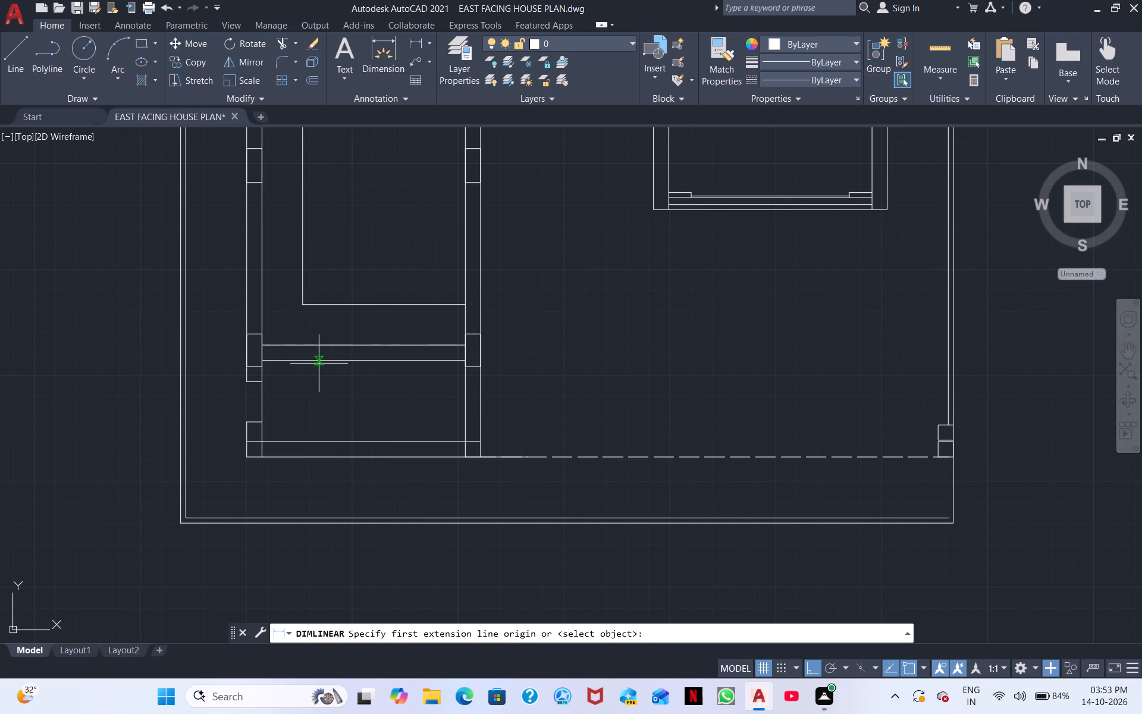
drag(322, 362, 322, 392)
click(318, 442)
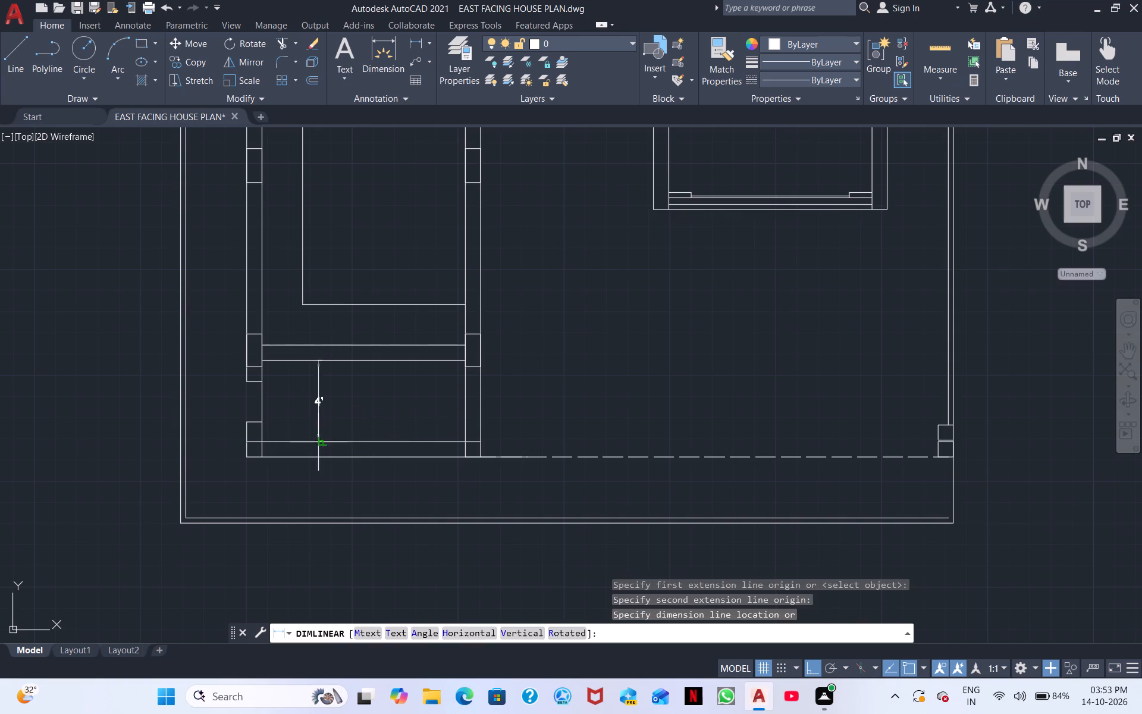
right_click(325, 417)
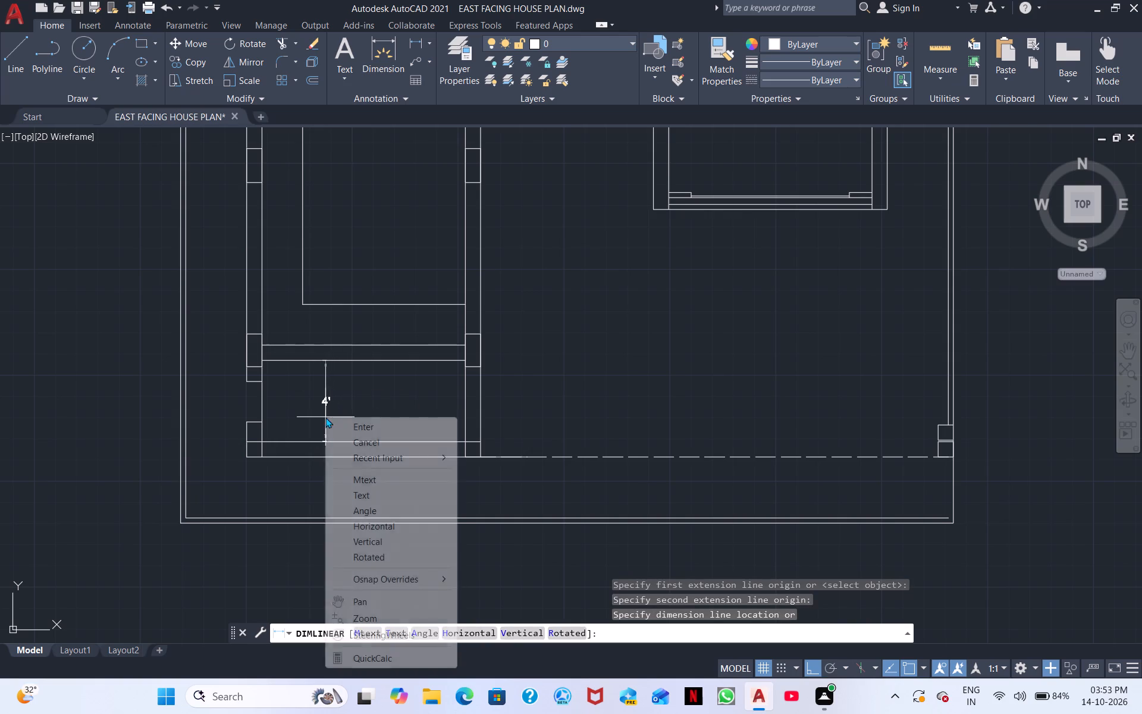
click(372, 444)
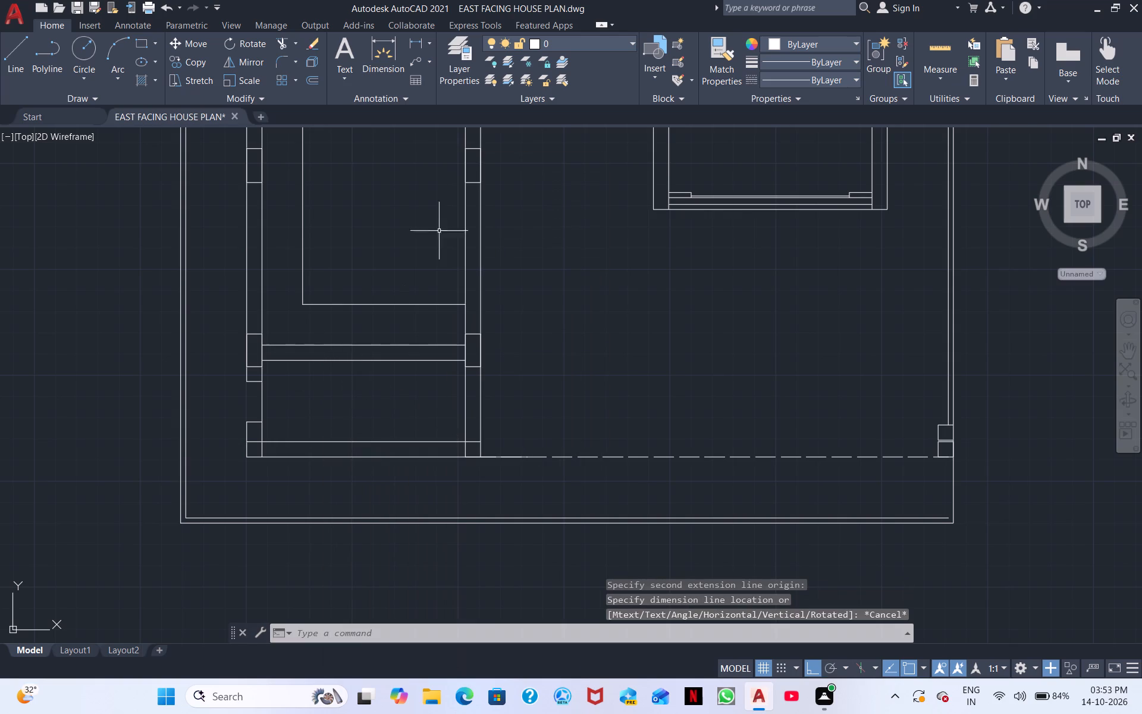
Measure the small southern room's inside east–west width with a temporary linear dimension.
click(407, 45)
click(415, 43)
click(260, 410)
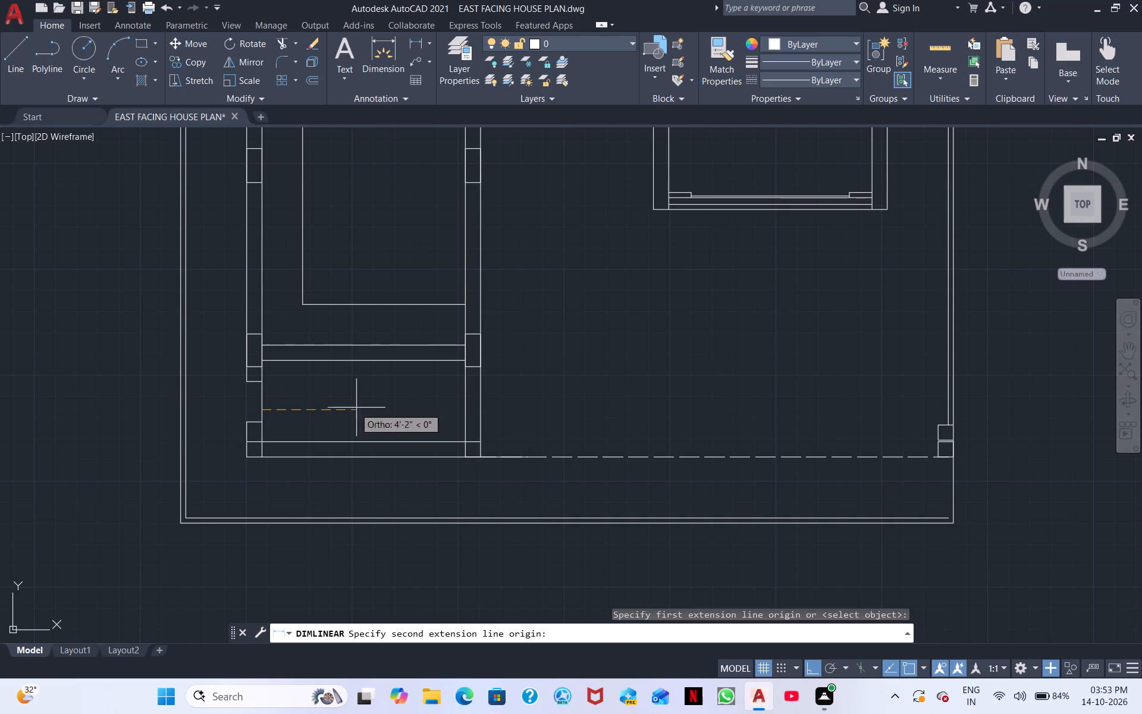
click(469, 408)
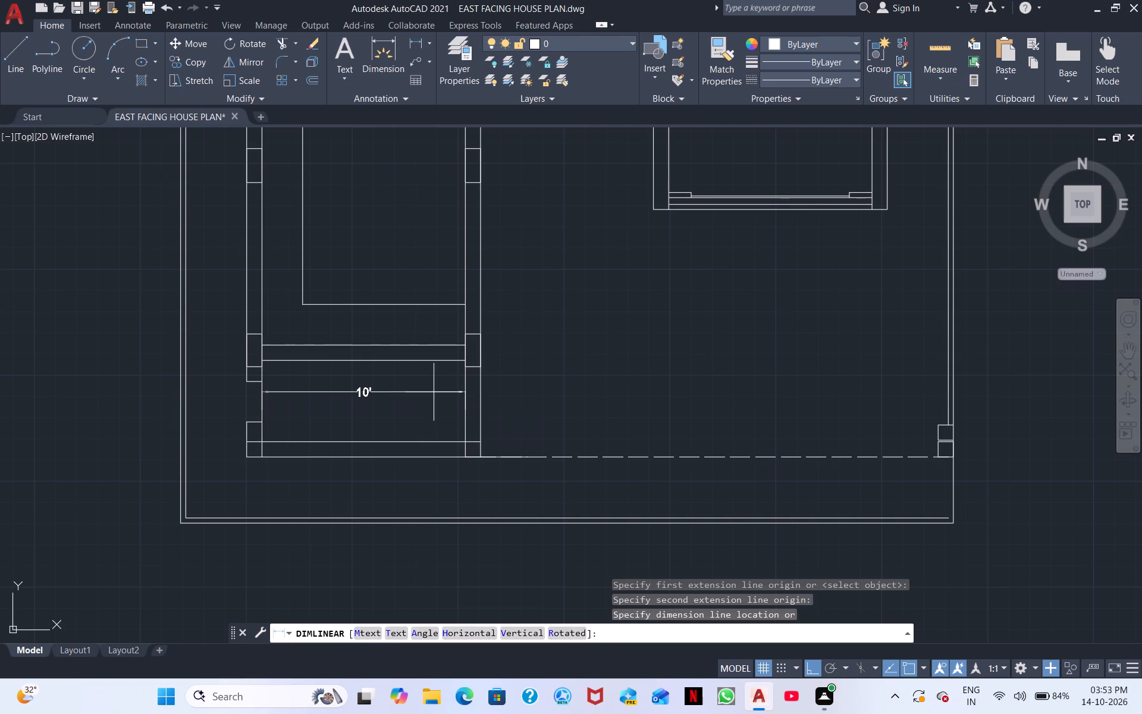
right_click(422, 396)
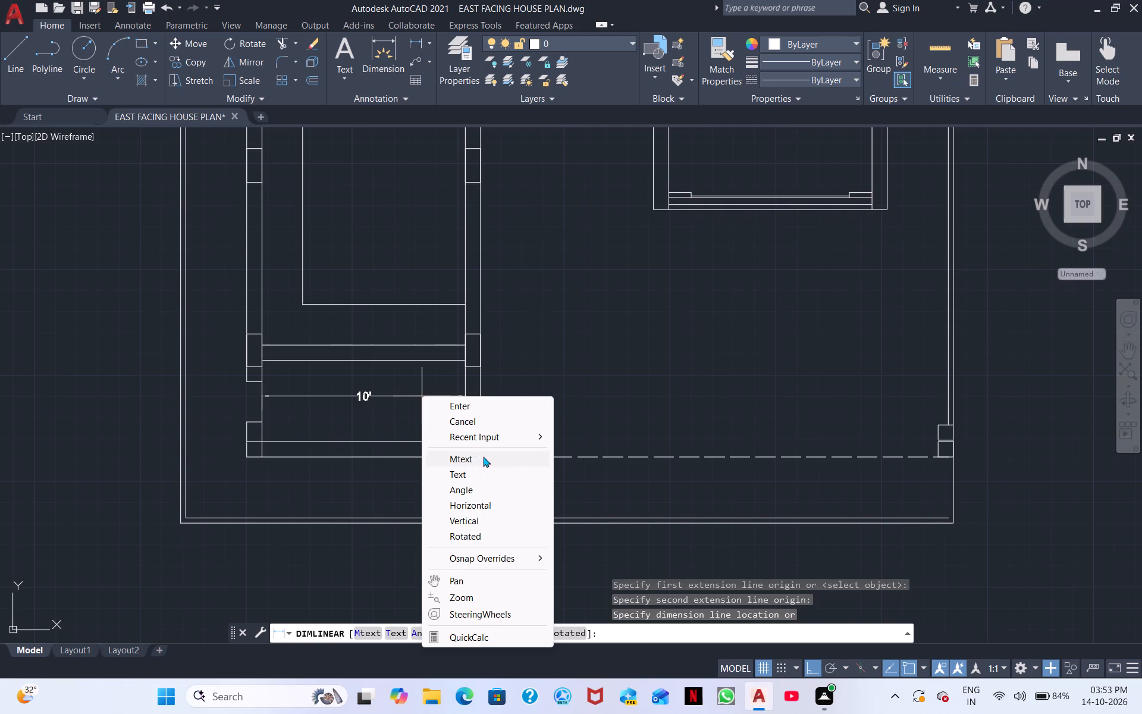
click(491, 421)
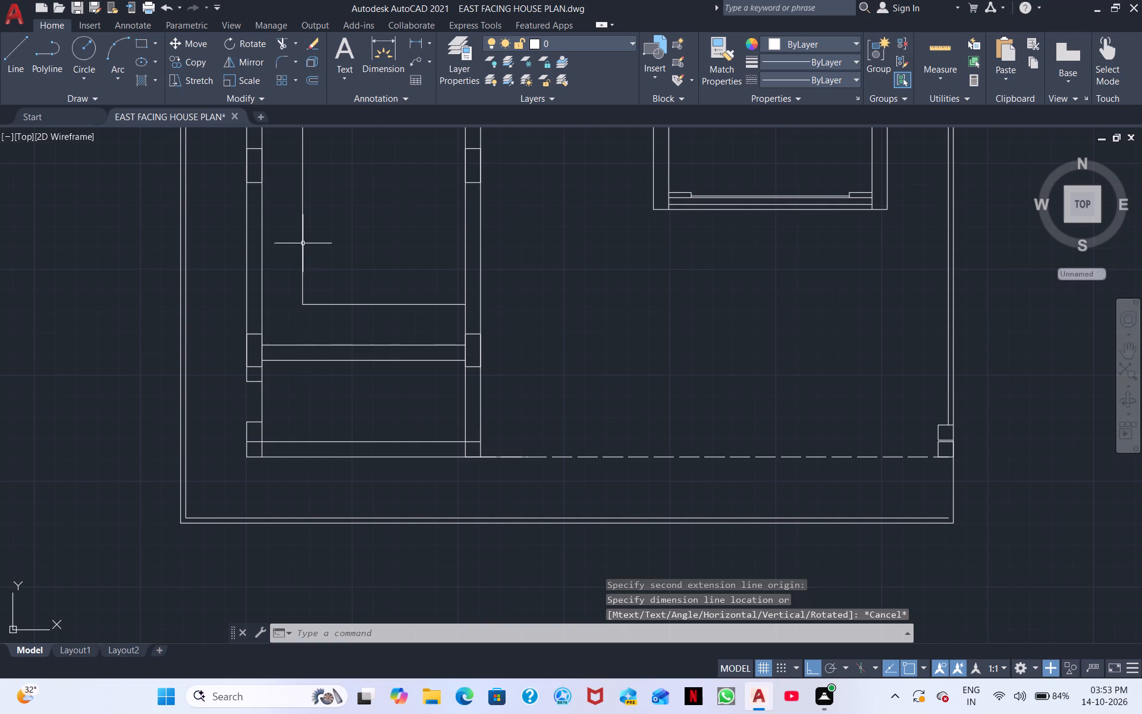
Draw a 6'6" horizontal line eastward from the west wall's inner face, at the opening in the small southern room.
click(17, 54)
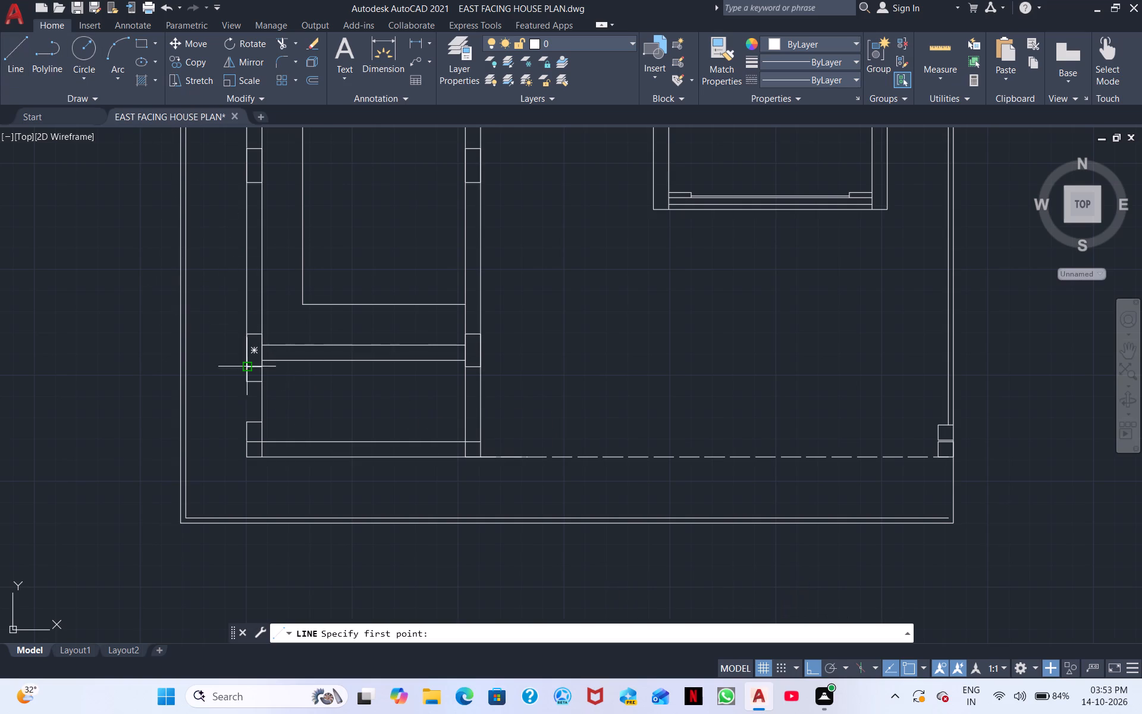
click(262, 400)
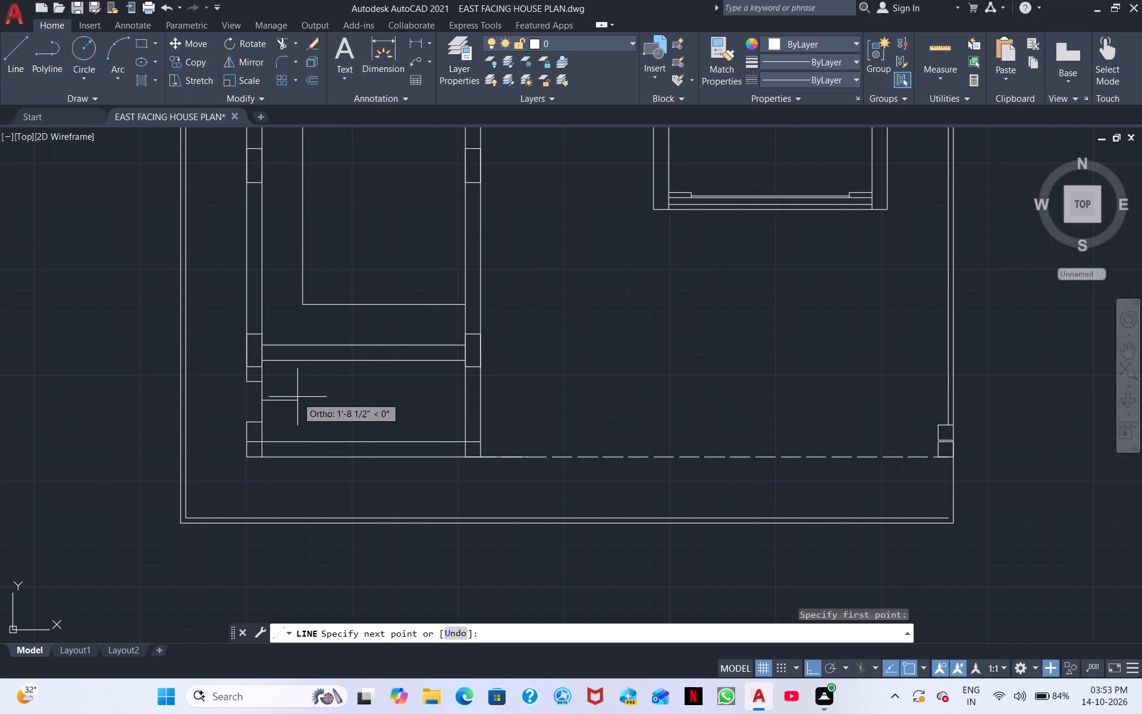
key(4)
key(BackSpace)
text(6'6")
key(Return)
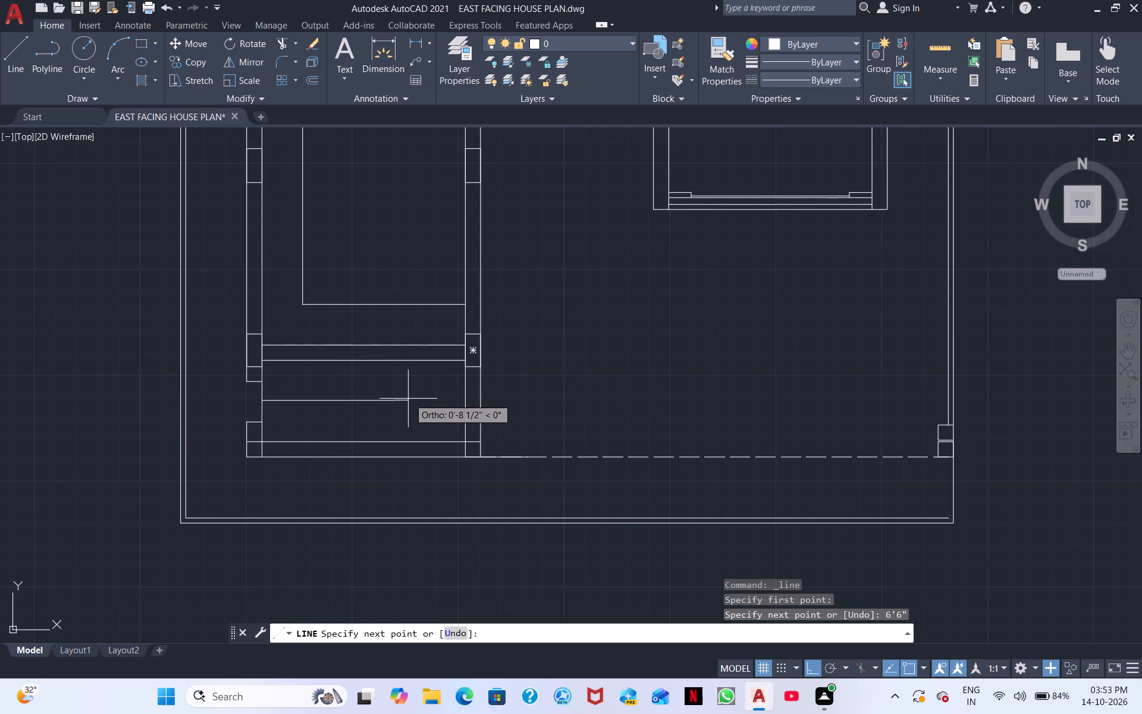
right_click(388, 402)
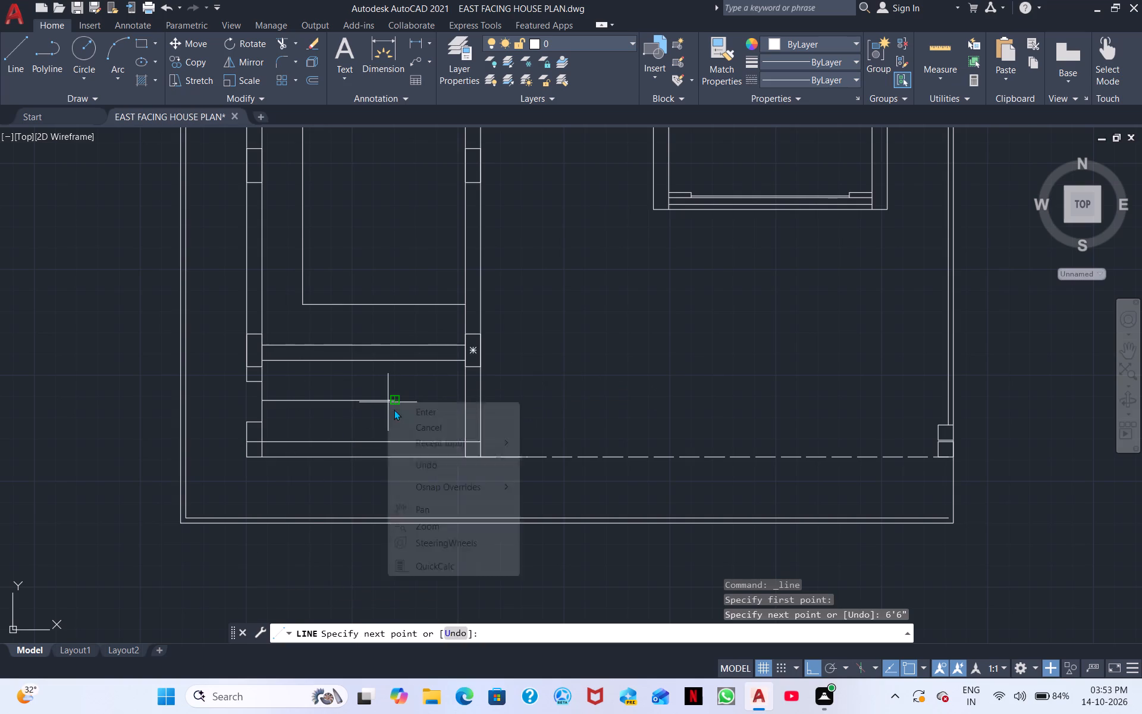
click(440, 425)
Erase the 6'6" horizontal line inside the small southern room.
click(391, 409)
click(353, 380)
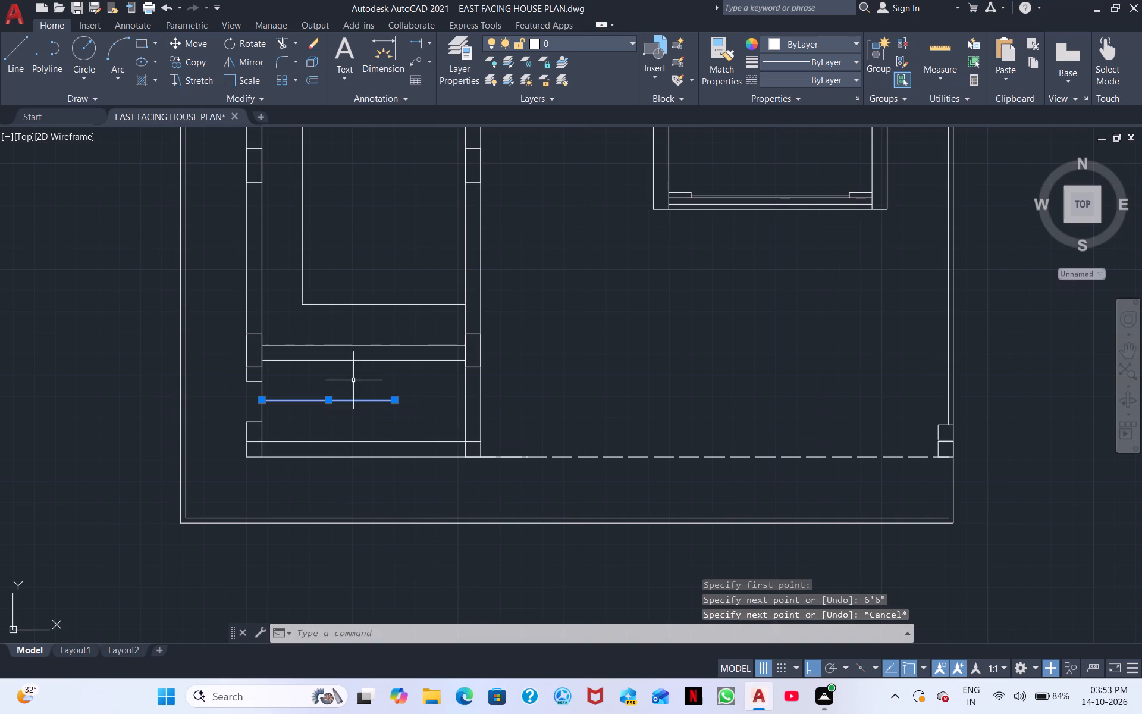
right_click(353, 380)
click(404, 104)
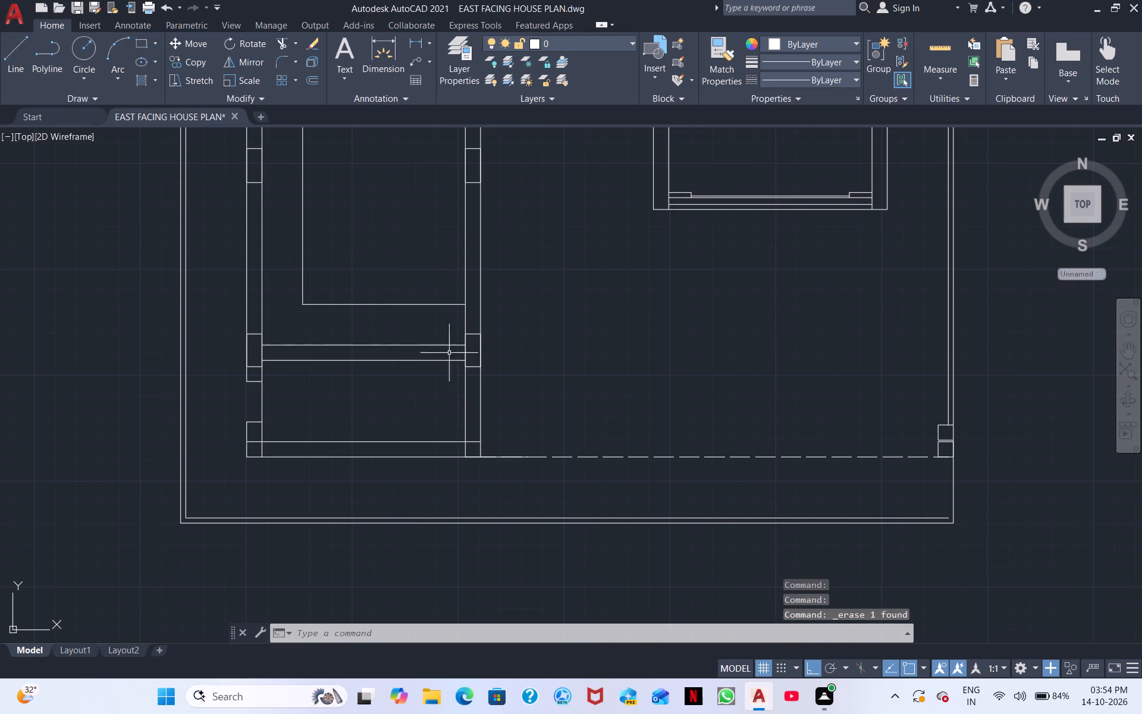
Review the whole floor plan, from the small southern room and open southeast area up to the northern rooms and plot boundary.
scroll(349, 361, down, 1)
scroll(310, 405, up, 1)
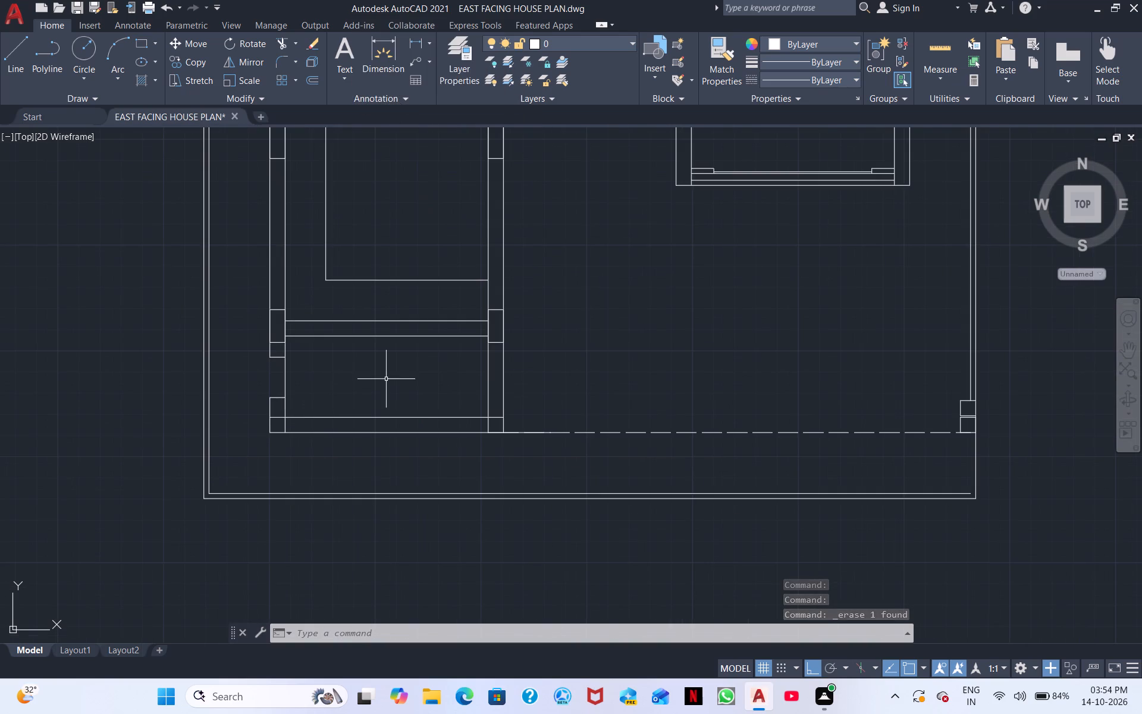
middle_drag(387, 378, 259, 392)
middle_drag(351, 392, 300, 400)
middle_drag(413, 367, 354, 359)
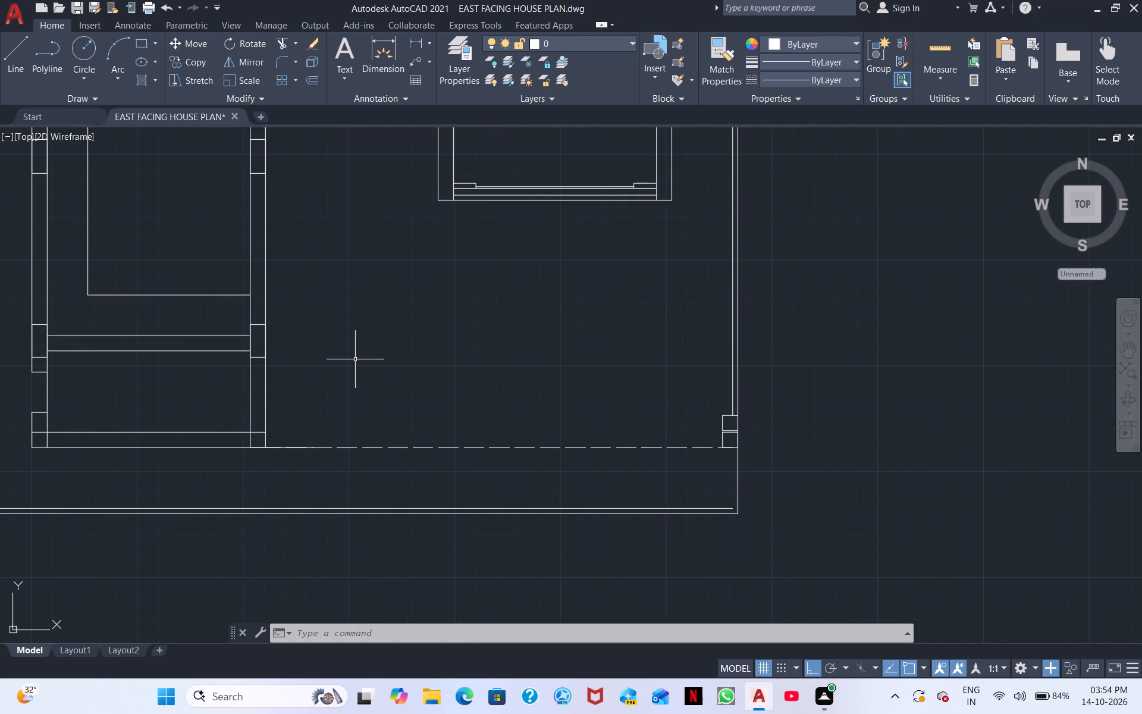
middle_drag(346, 355, 356, 300)
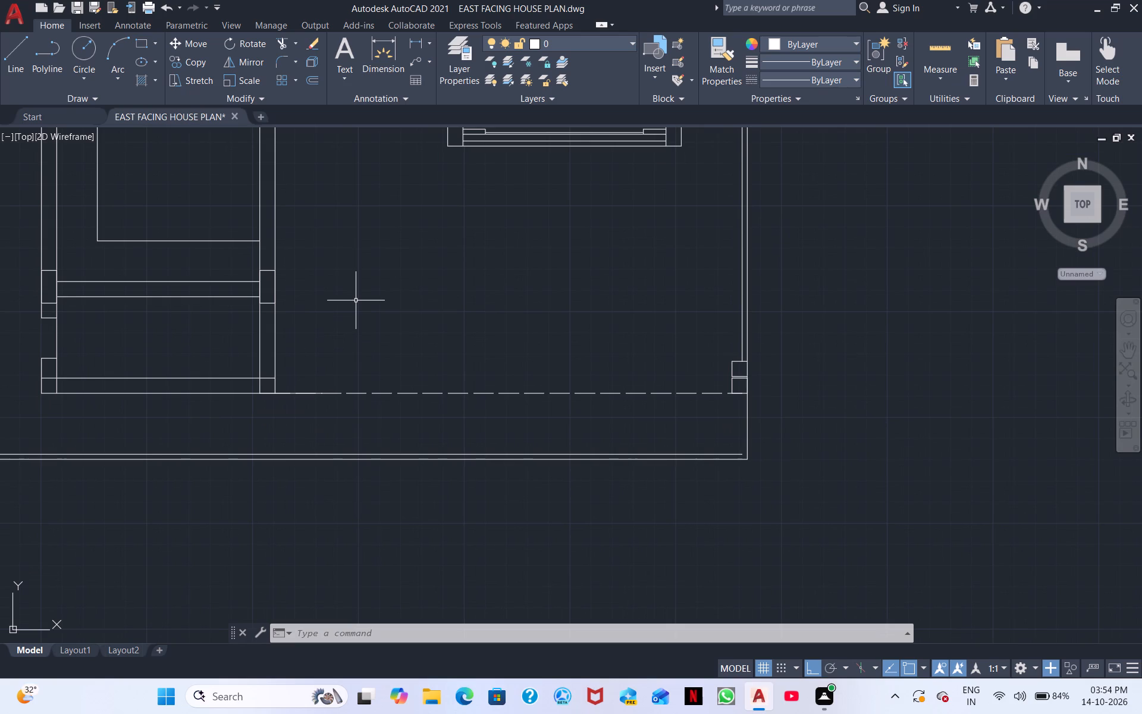
scroll(345, 335, down, 1)
middle_drag(330, 336, 324, 599)
scroll(308, 474, down, 1)
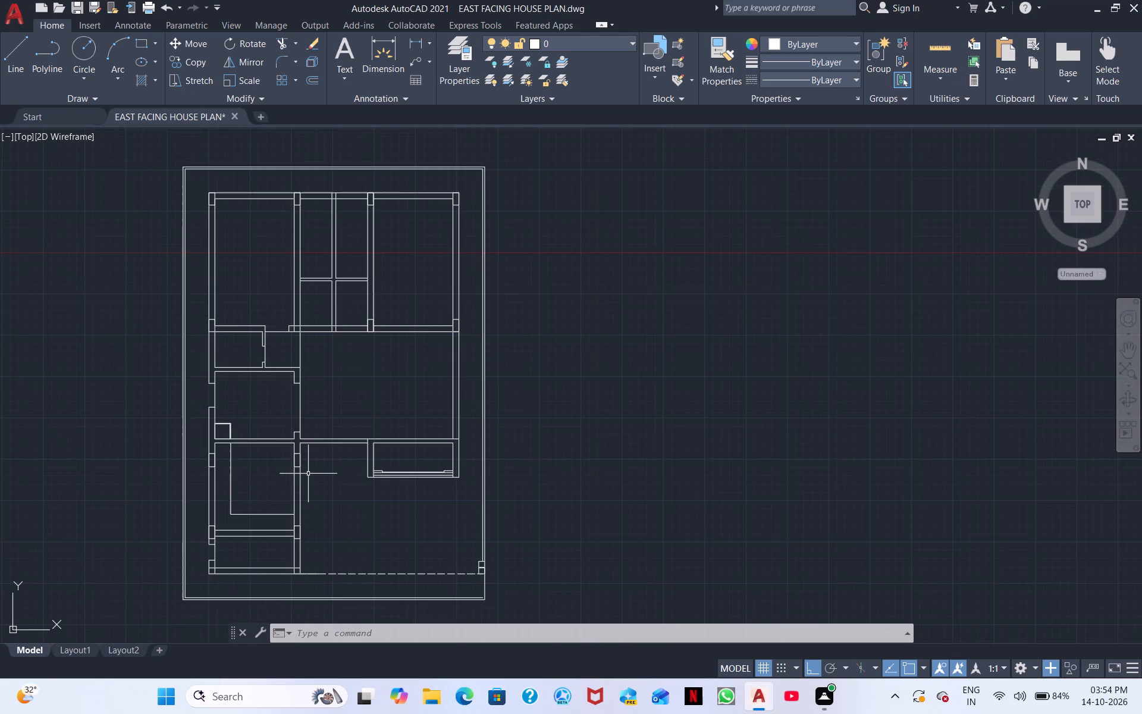
scroll(300, 458, up, 1)
scroll(300, 458, down, 1)
middle_drag(338, 446, 460, 394)
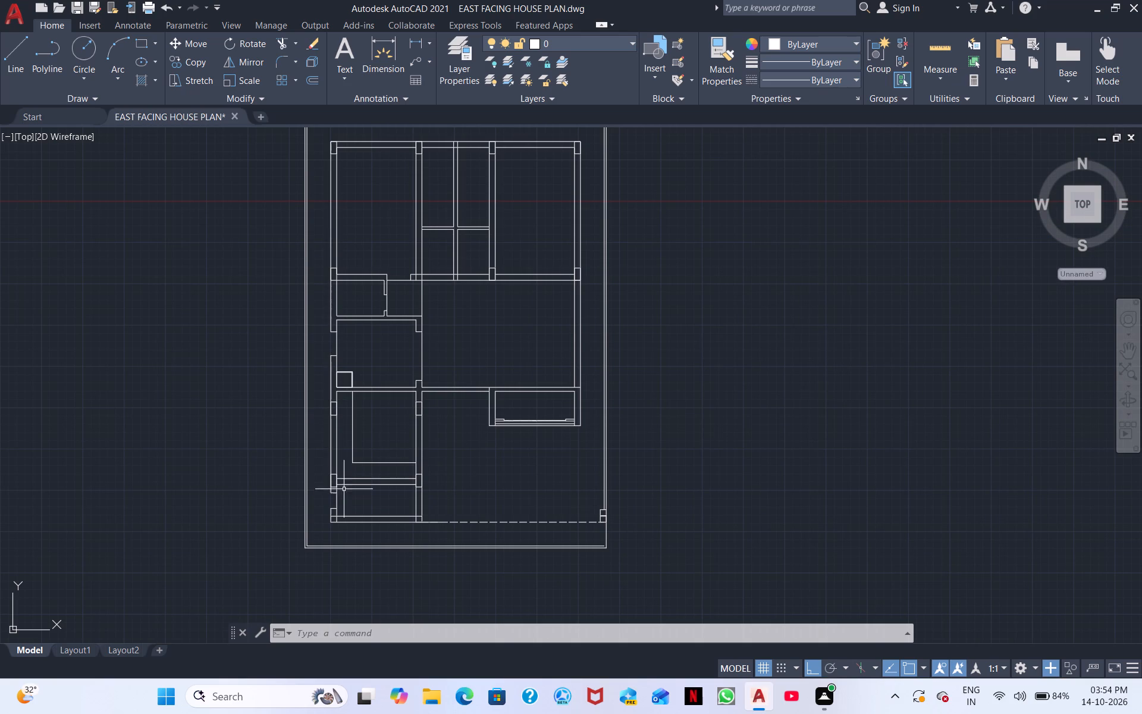
scroll(341, 499, up, 2)
scroll(341, 499, down, 2)
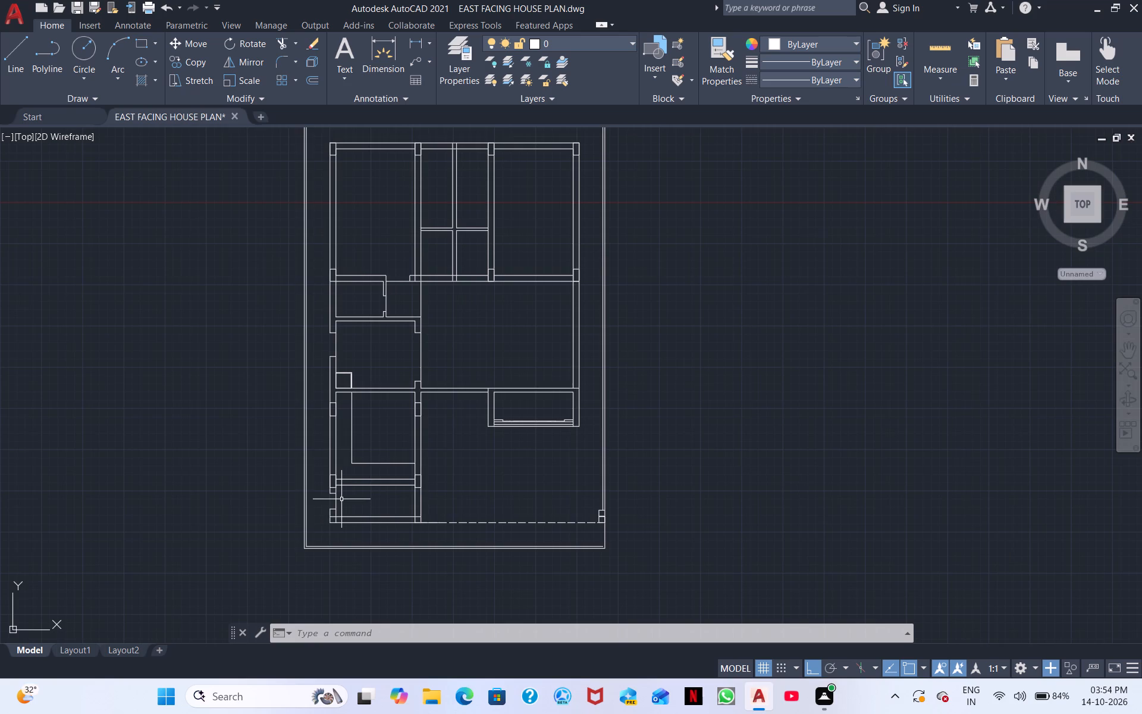
middle_drag(340, 511, 353, 594)
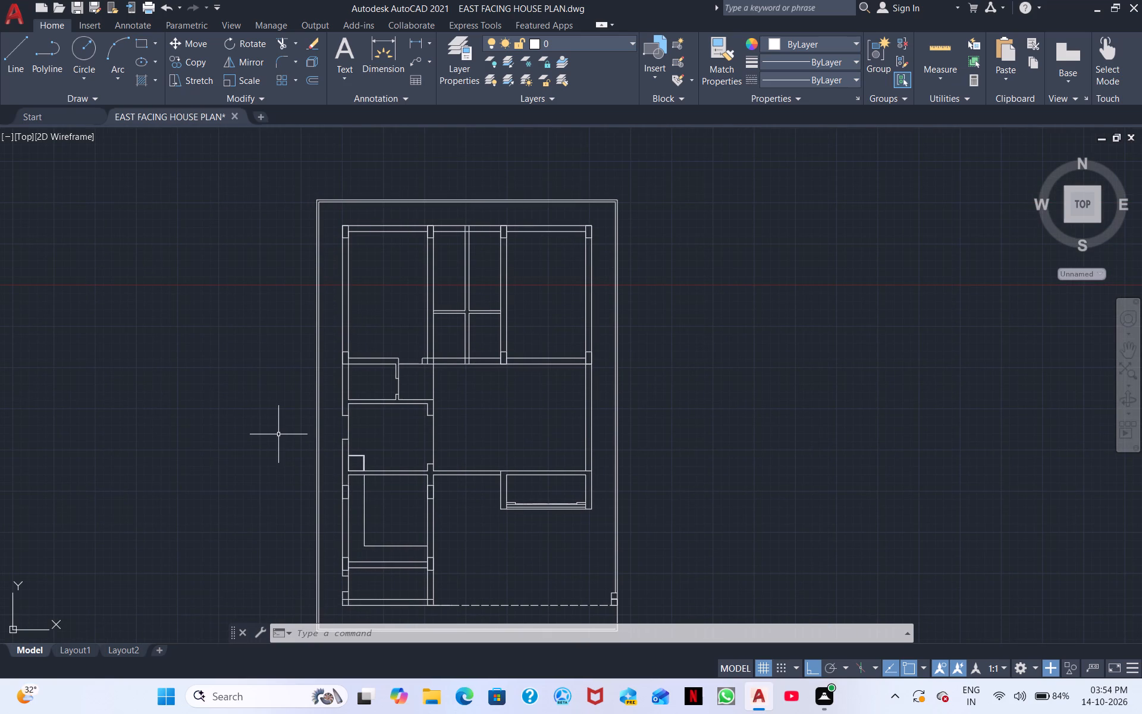
middle_drag(328, 518, 341, 412)
middle_drag(369, 487, 406, 558)
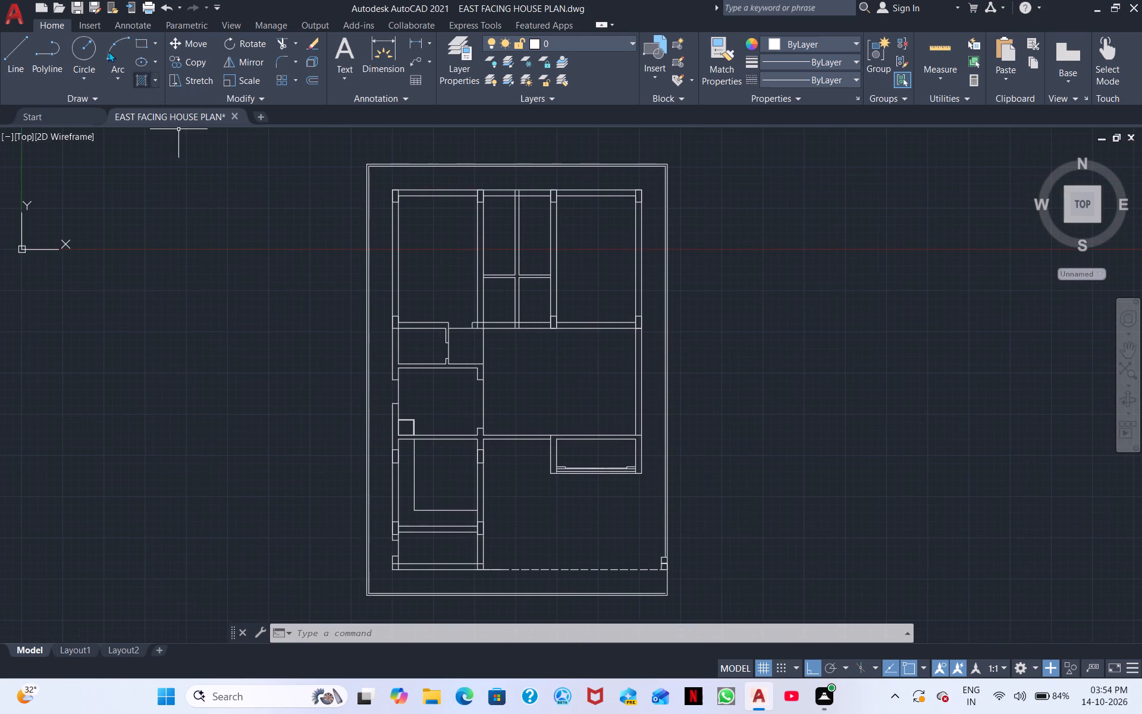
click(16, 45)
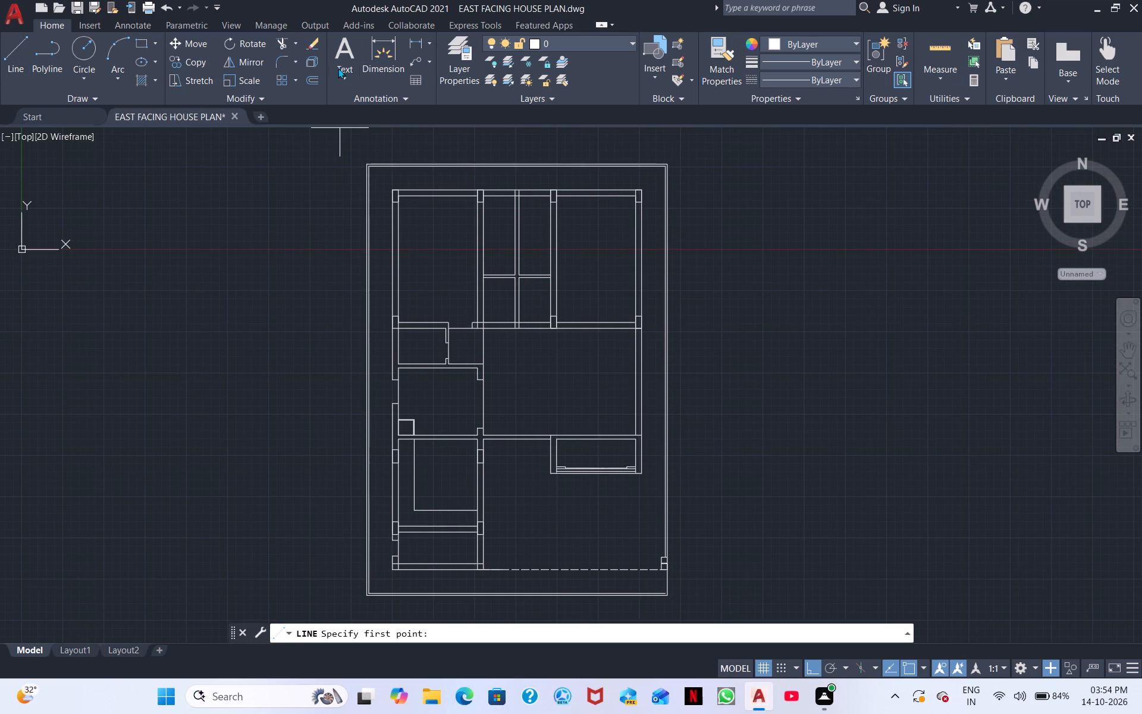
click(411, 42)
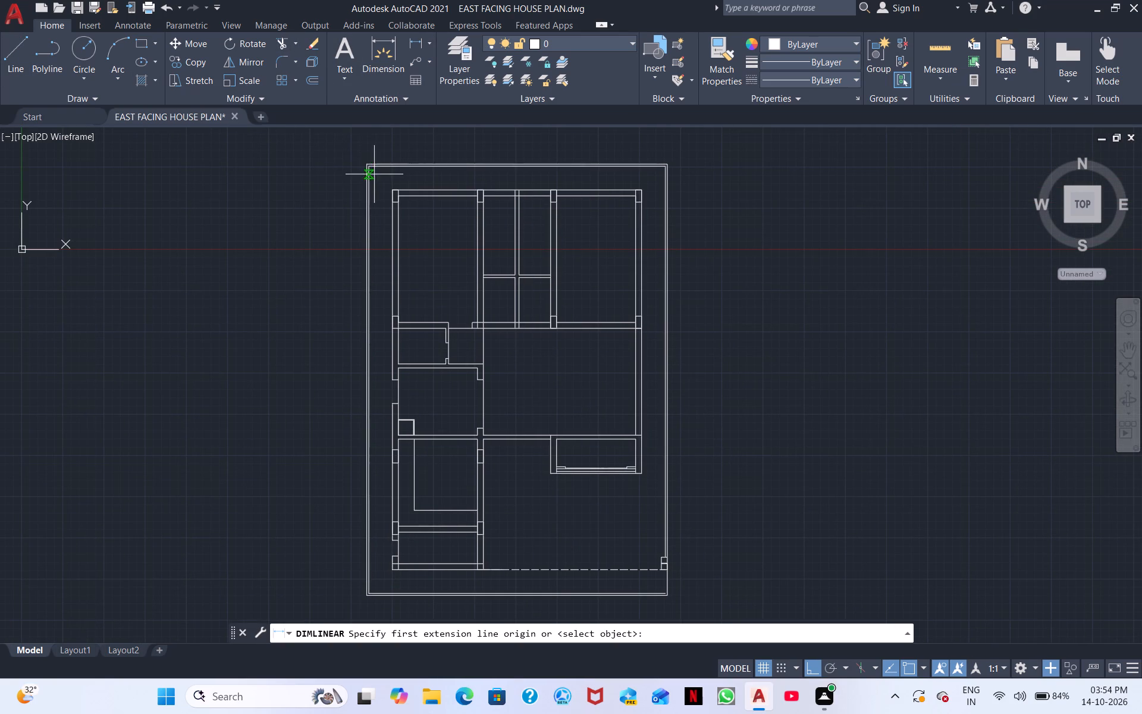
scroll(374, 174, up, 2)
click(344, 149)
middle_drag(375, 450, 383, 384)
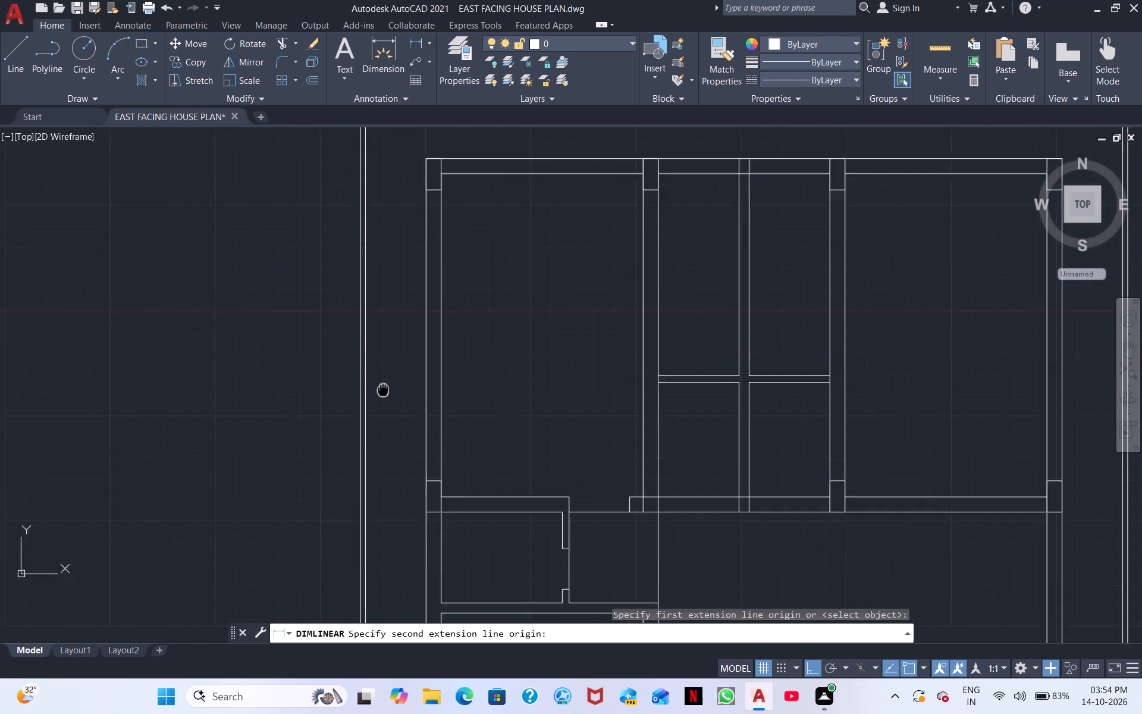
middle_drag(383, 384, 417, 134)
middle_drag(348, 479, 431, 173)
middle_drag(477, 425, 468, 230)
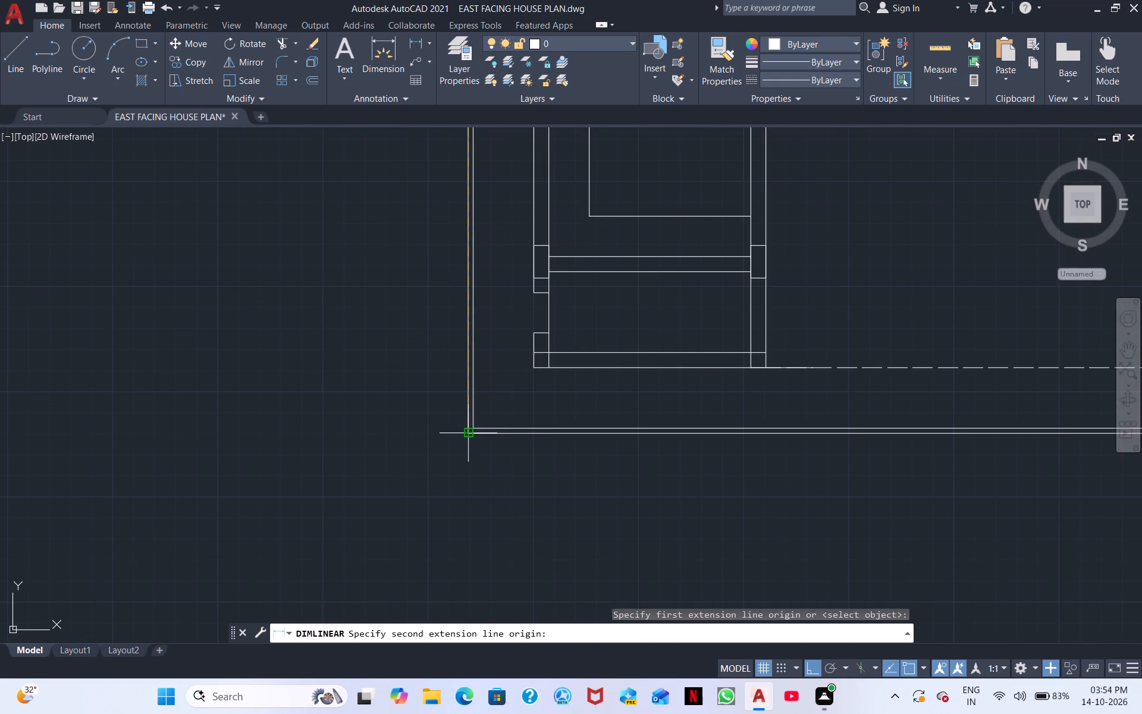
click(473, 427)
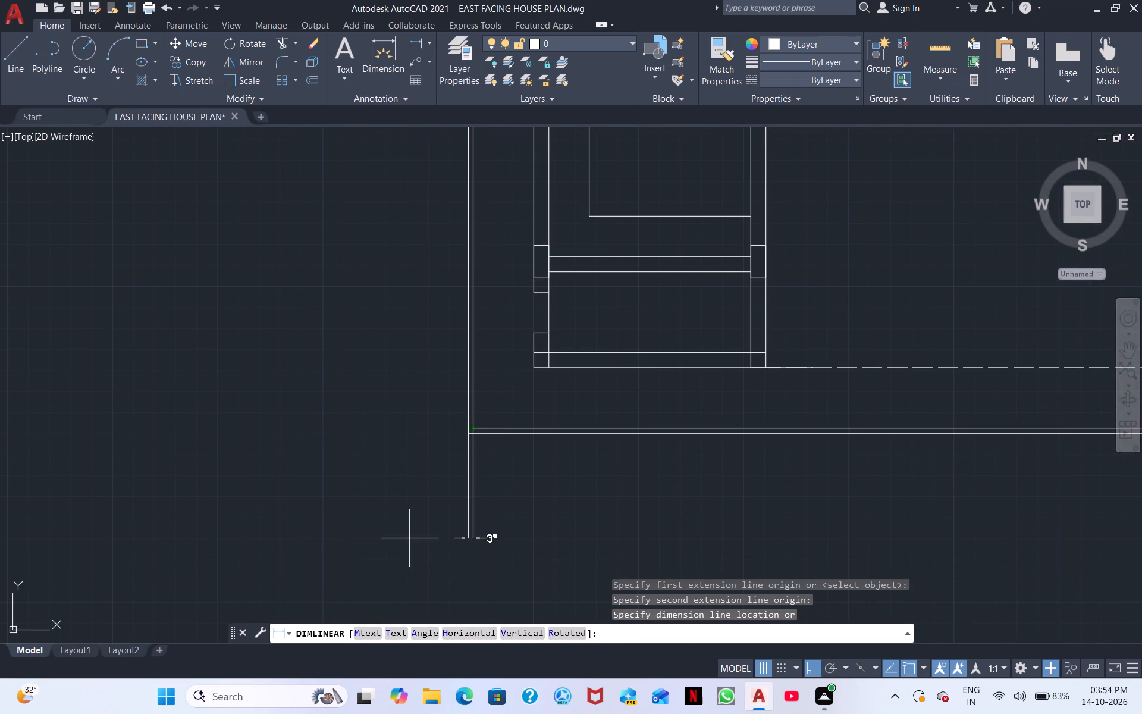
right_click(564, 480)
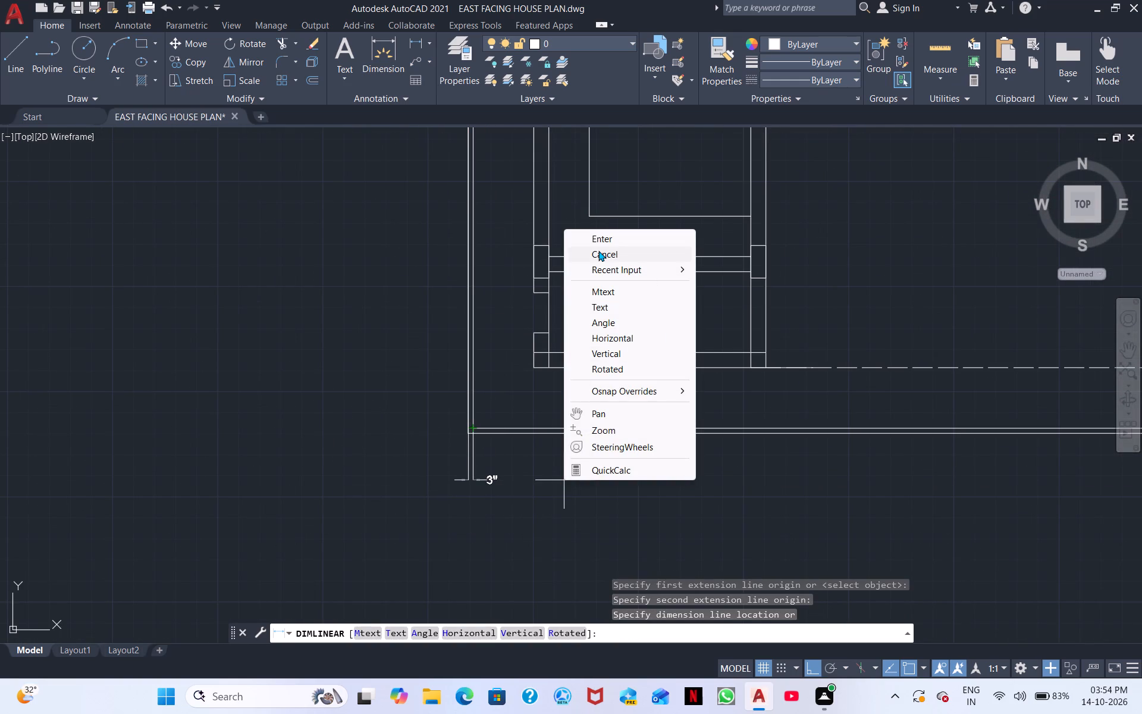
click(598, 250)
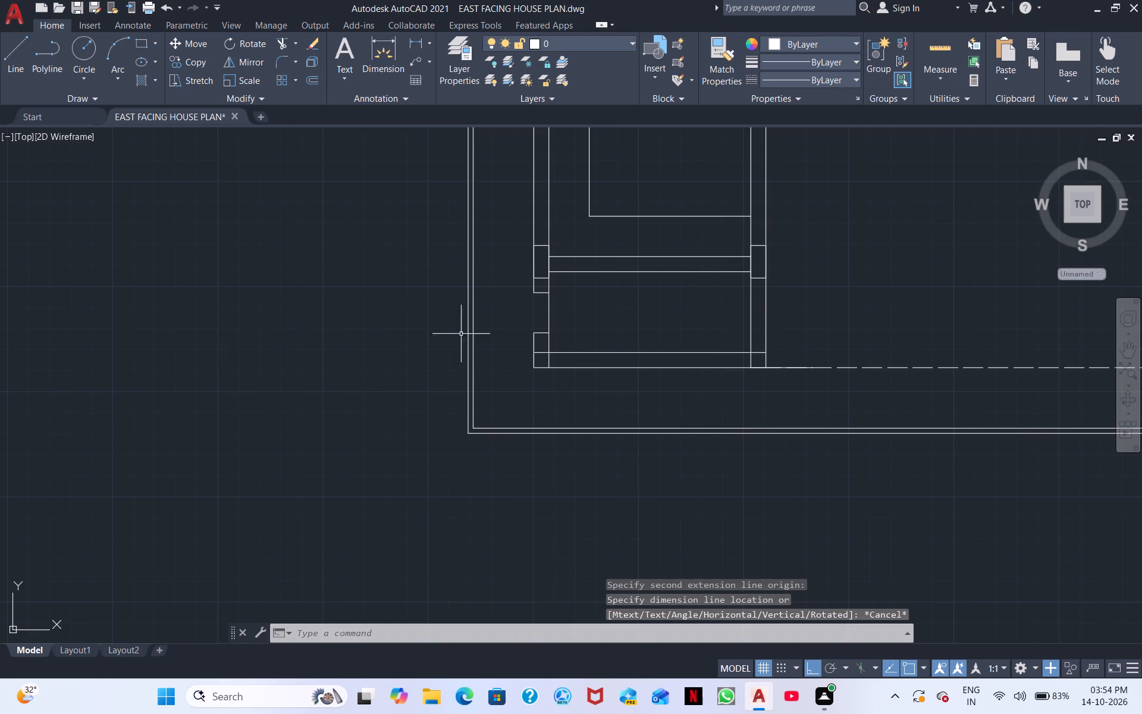
Measure the plot boundary's outer north–south length along its west side with a temporary linear dimension.
click(420, 38)
click(462, 436)
middle_drag(481, 401, 438, 713)
middle_drag(381, 293, 363, 713)
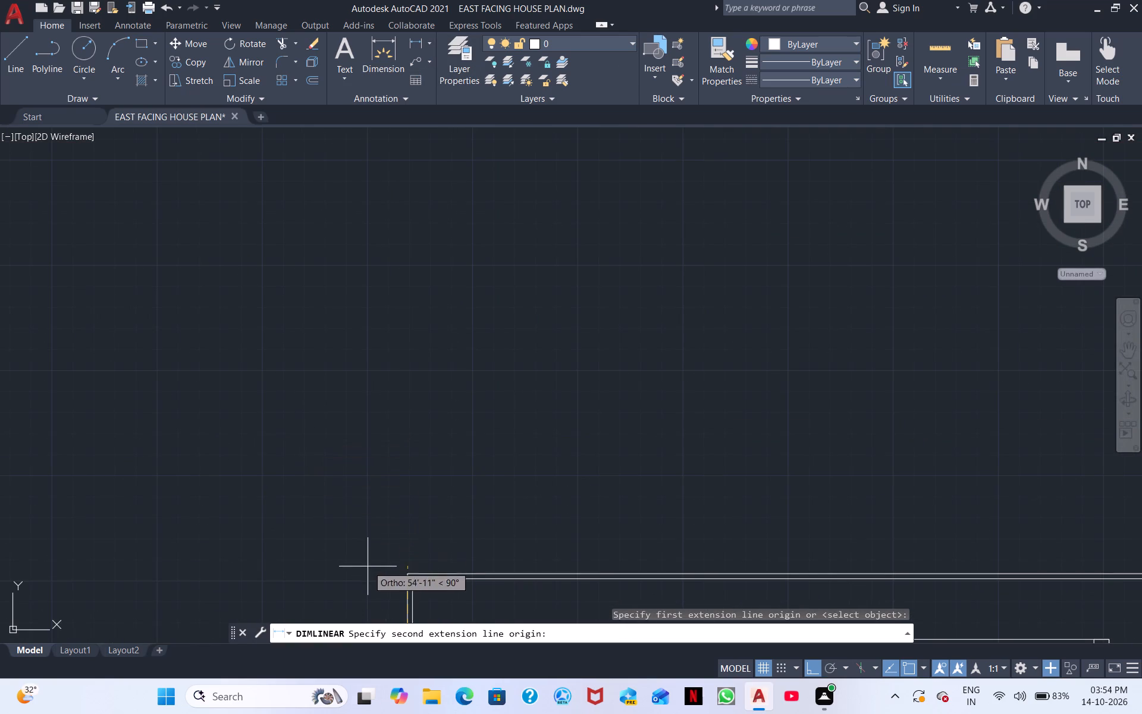
click(396, 570)
middle_drag(246, 538, 691, 208)
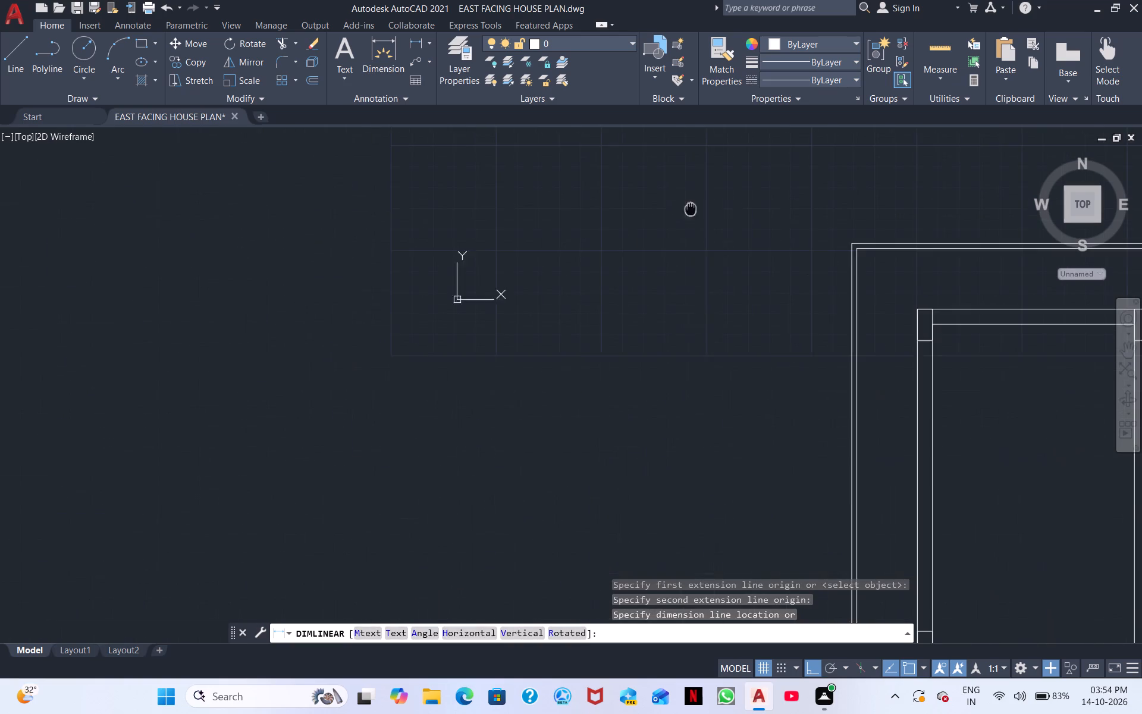
scroll(744, 313, down, 2)
scroll(744, 321, up, 2)
middle_drag(748, 342, 660, 101)
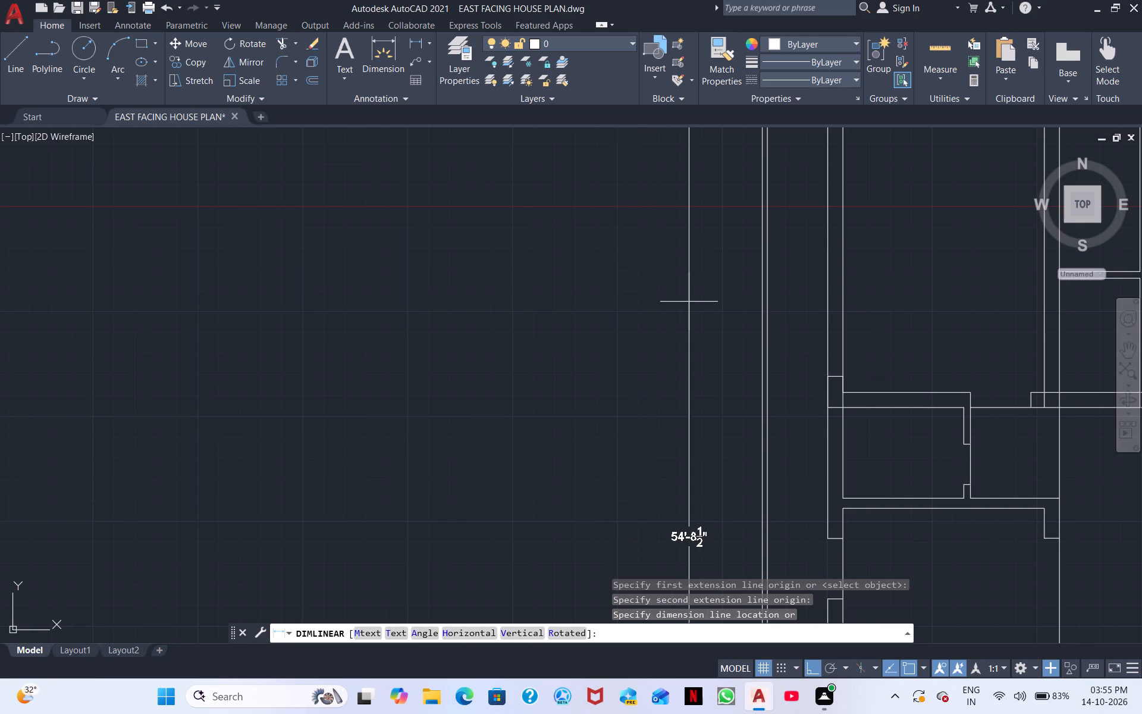
middle_drag(679, 318, 635, 186)
scroll(654, 321, down, 1)
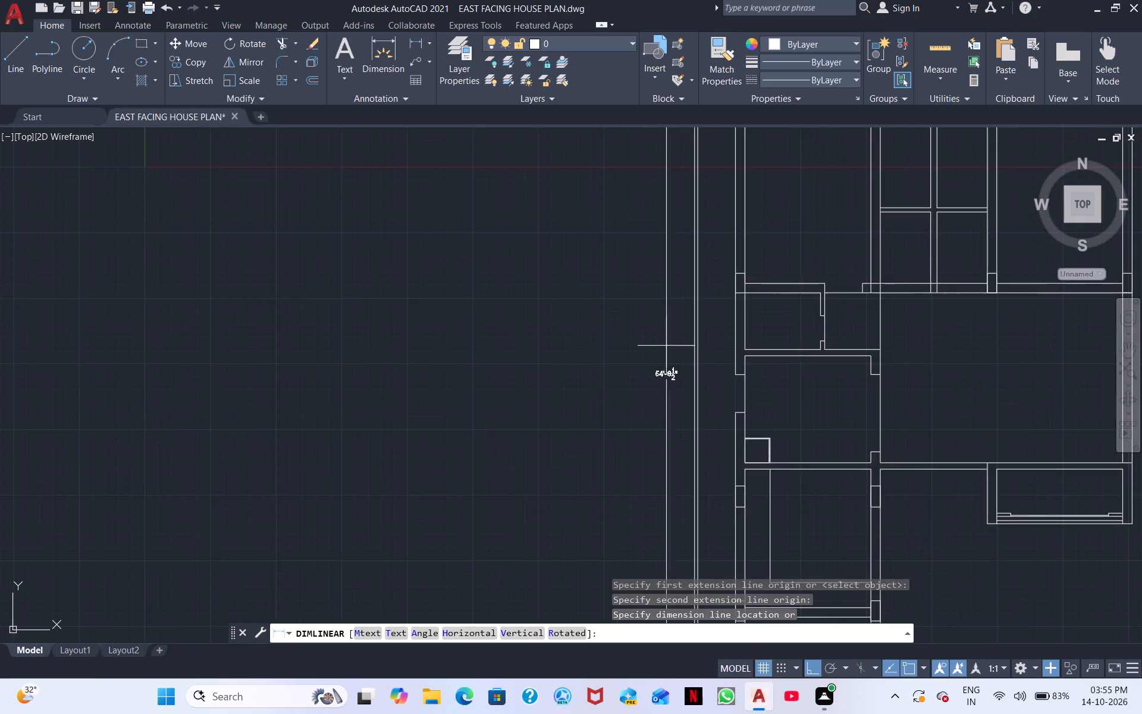
middle_drag(671, 349, 586, 188)
middle_drag(605, 278, 586, 196)
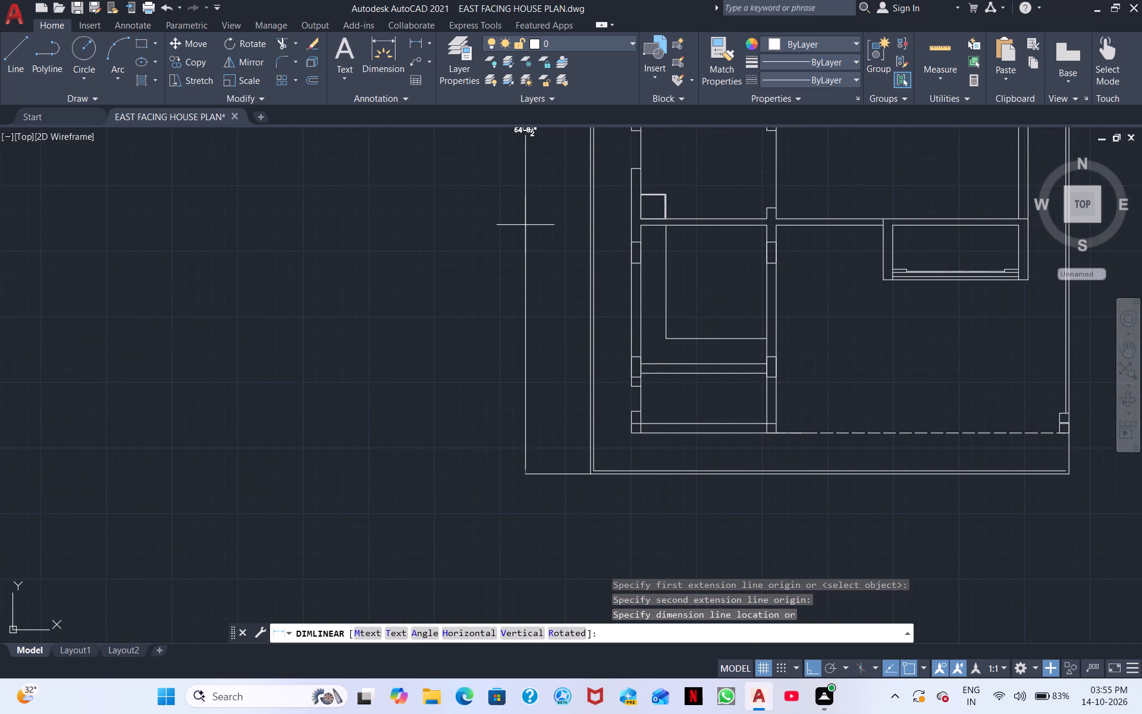
right_click(525, 225)
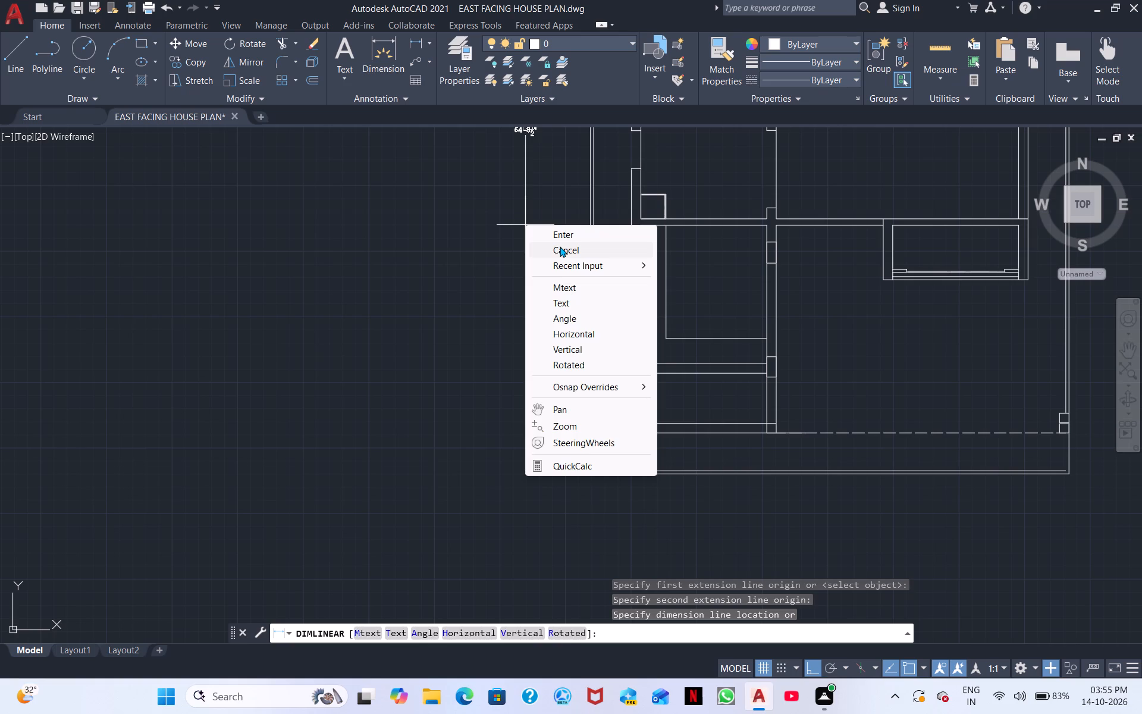
click(560, 246)
Erase the two parallel lines forming the southern plot boundary.
scroll(544, 346, down, 1)
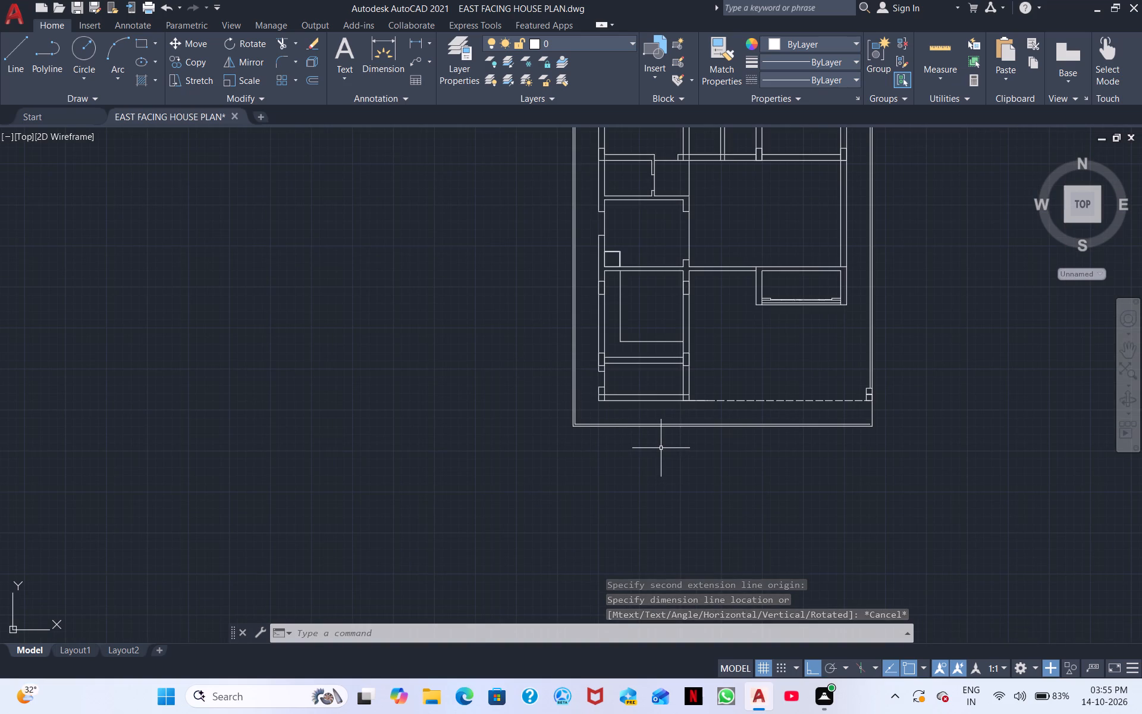
click(728, 450)
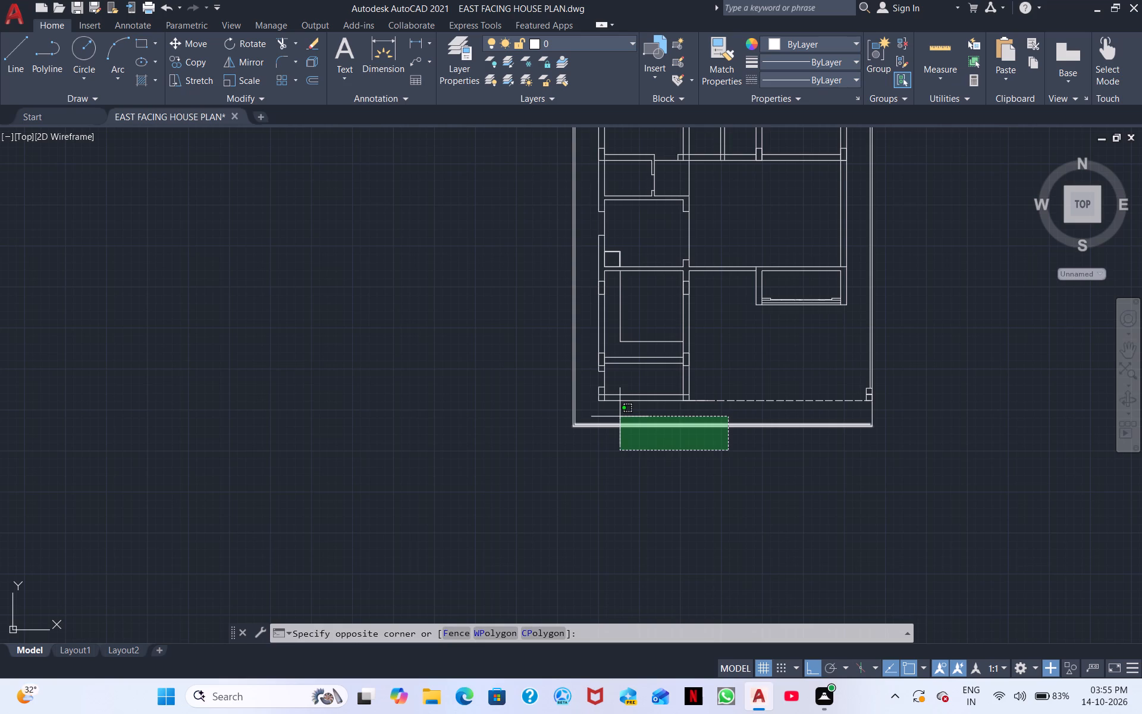
click(654, 411)
right_click(654, 411)
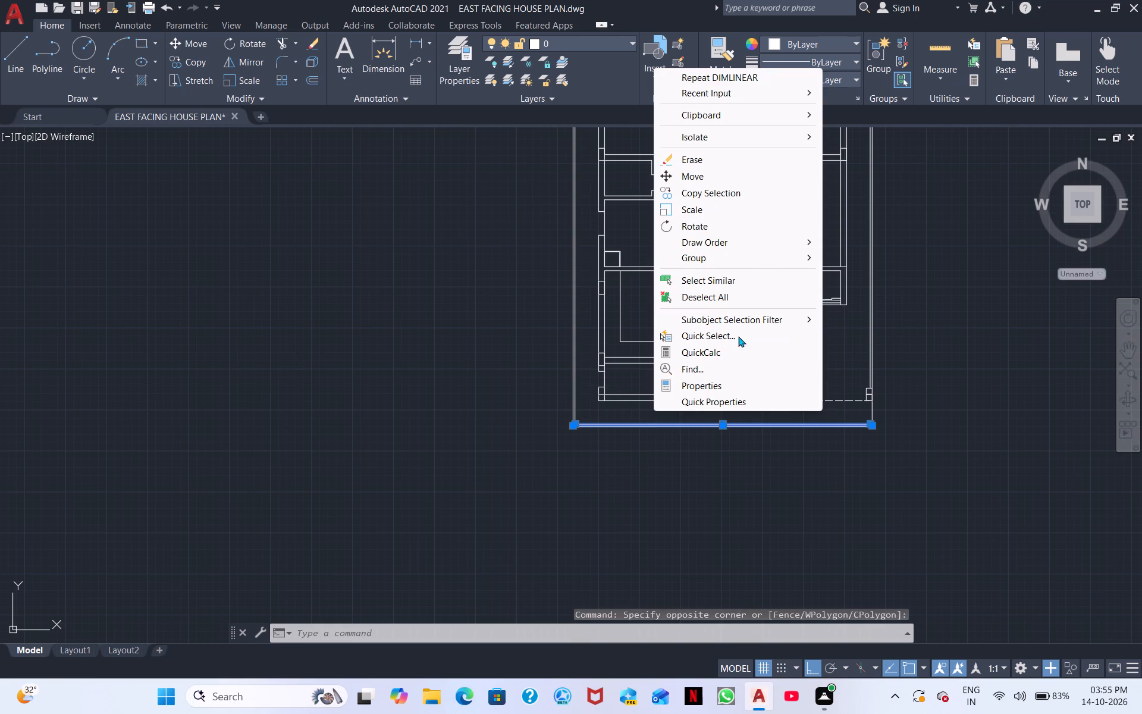
click(710, 161)
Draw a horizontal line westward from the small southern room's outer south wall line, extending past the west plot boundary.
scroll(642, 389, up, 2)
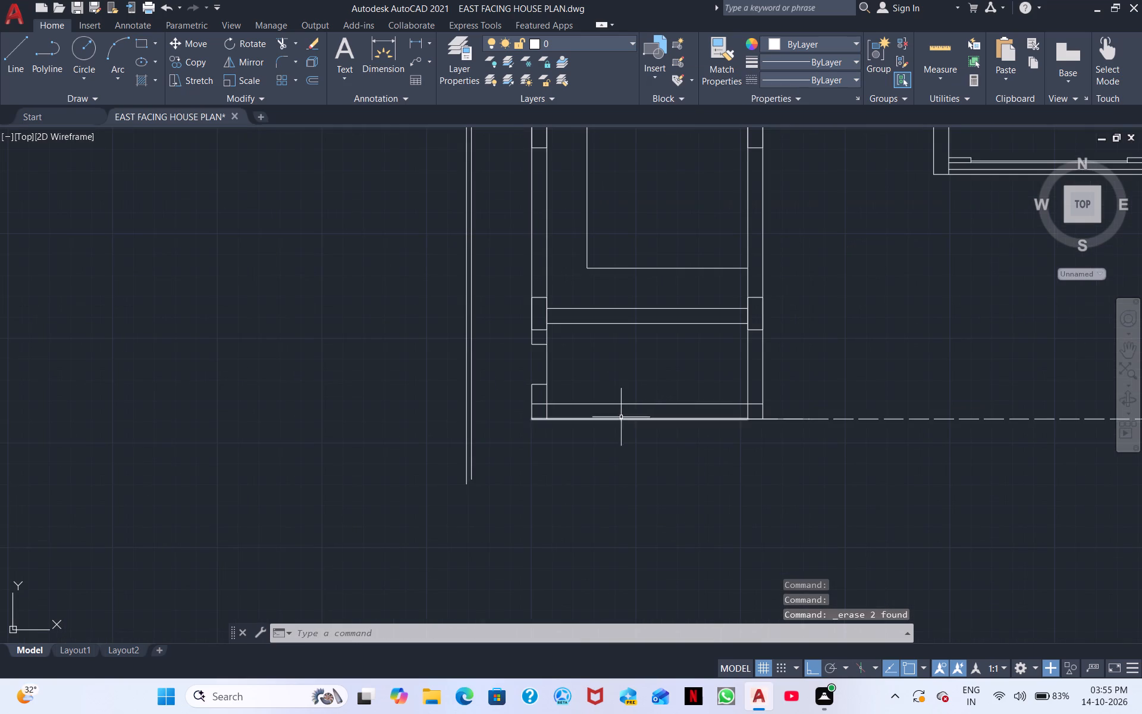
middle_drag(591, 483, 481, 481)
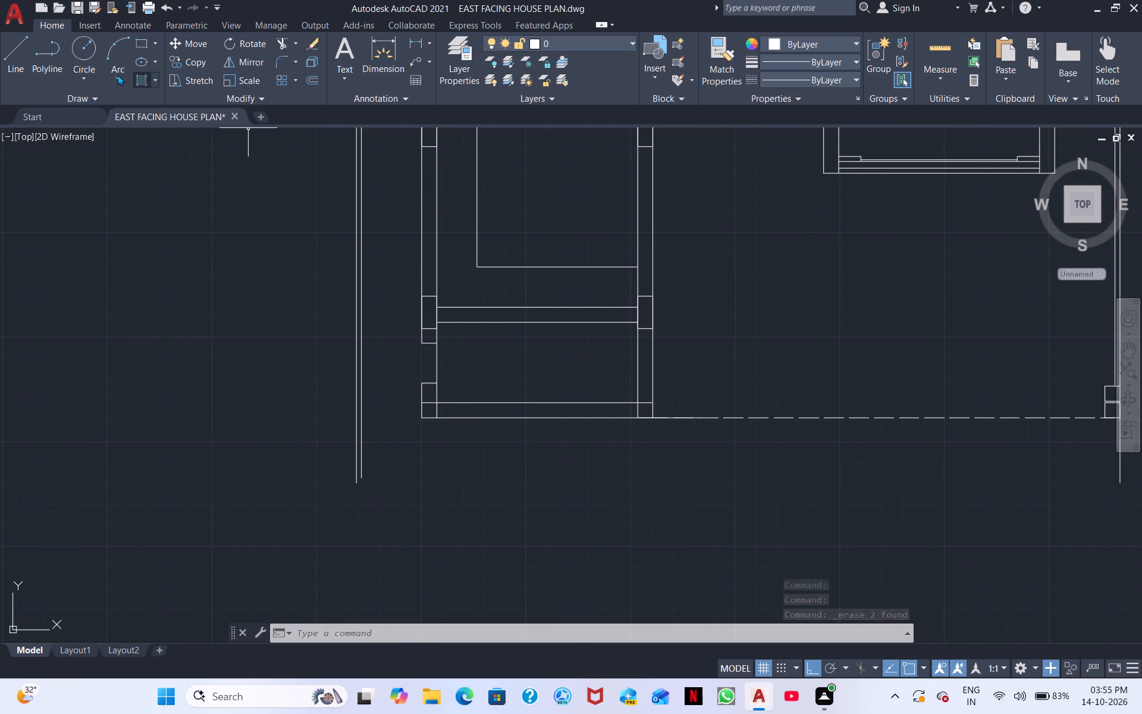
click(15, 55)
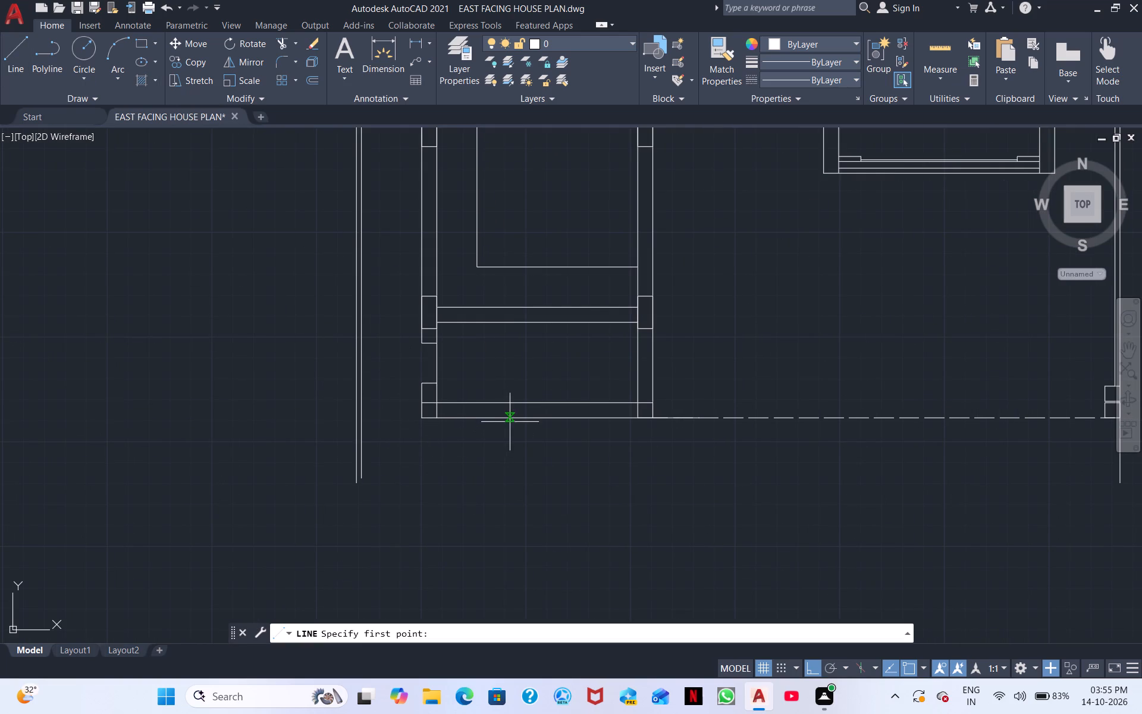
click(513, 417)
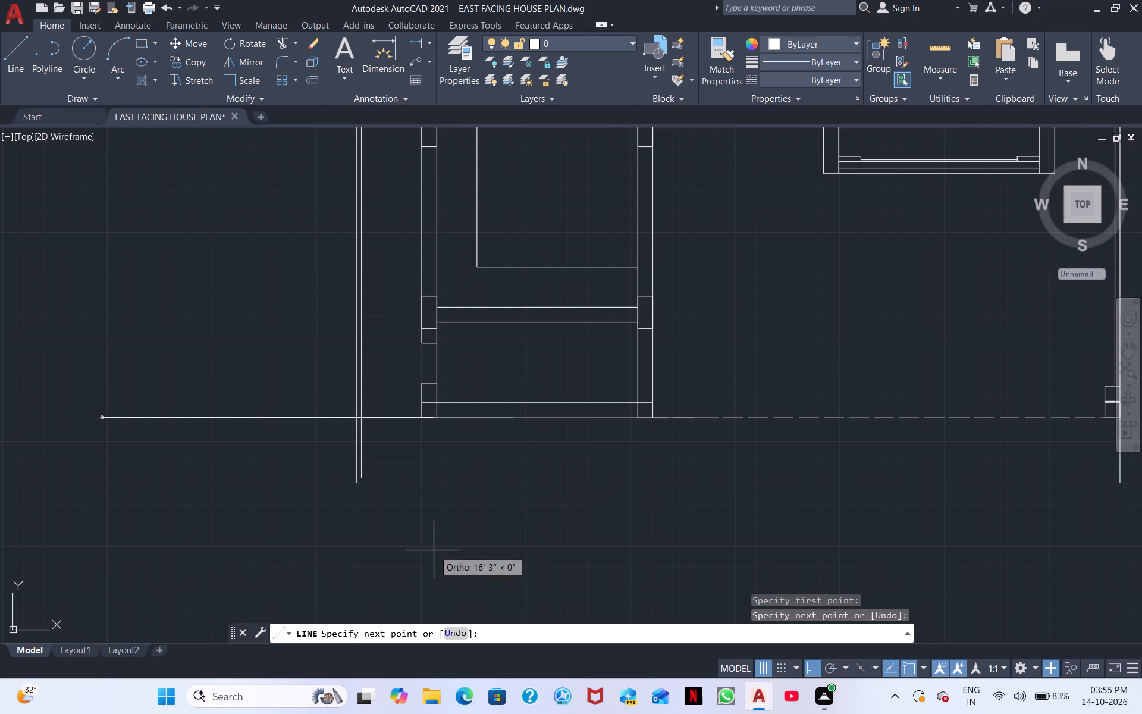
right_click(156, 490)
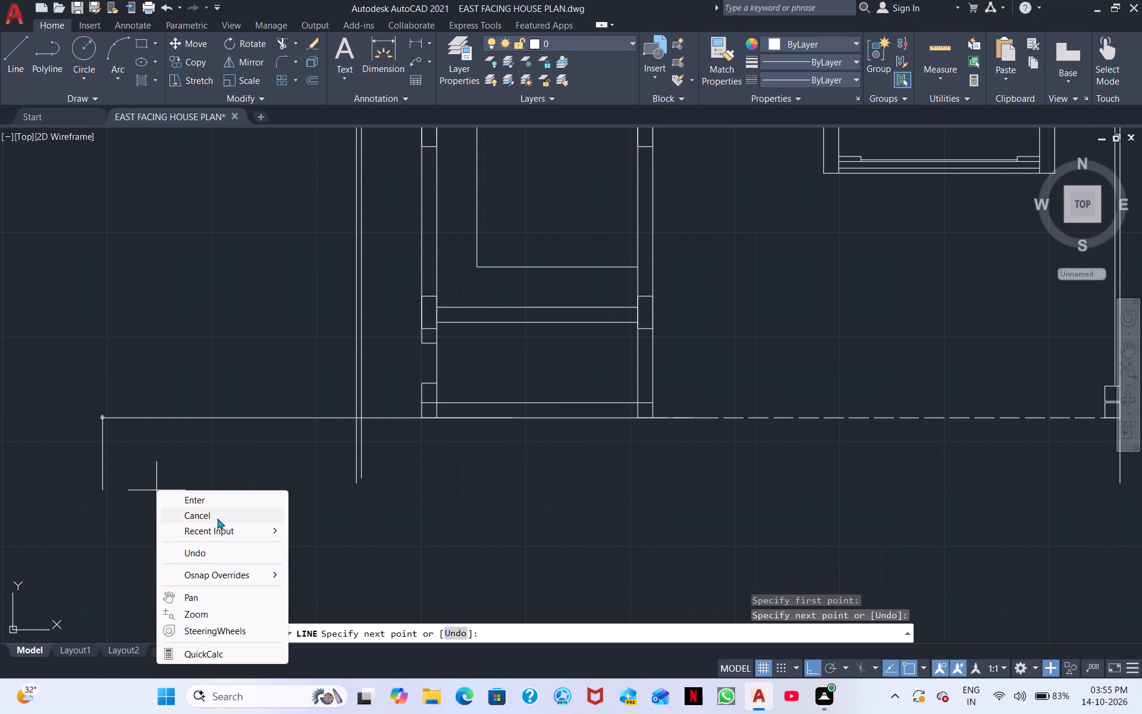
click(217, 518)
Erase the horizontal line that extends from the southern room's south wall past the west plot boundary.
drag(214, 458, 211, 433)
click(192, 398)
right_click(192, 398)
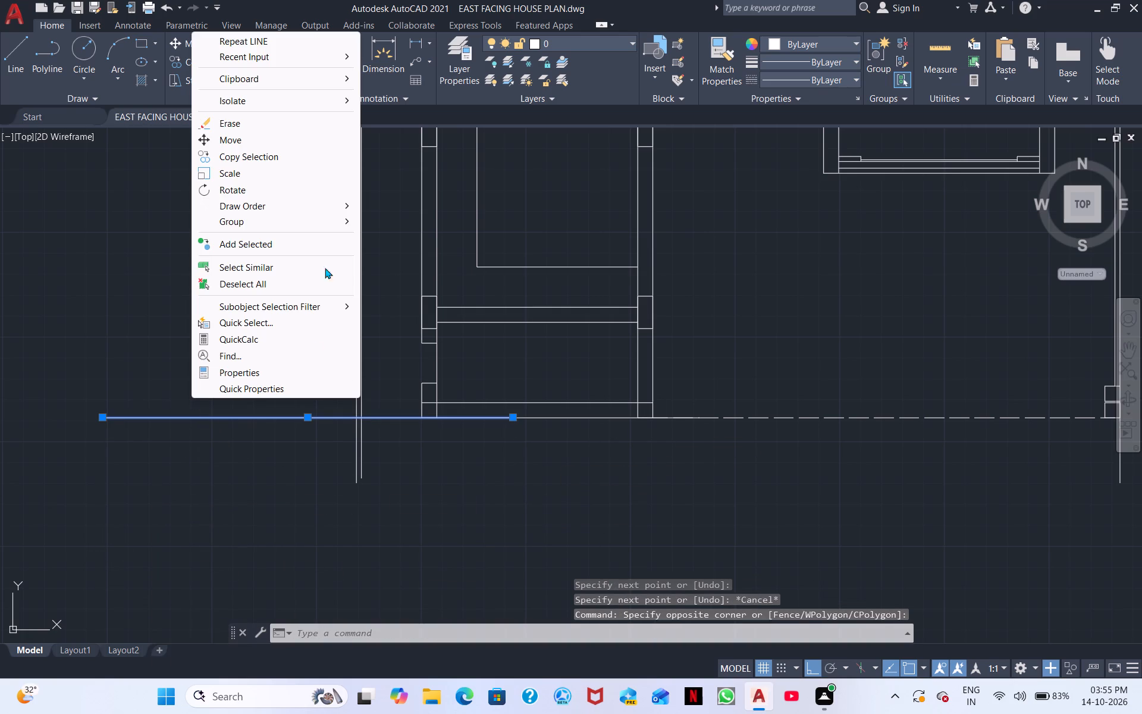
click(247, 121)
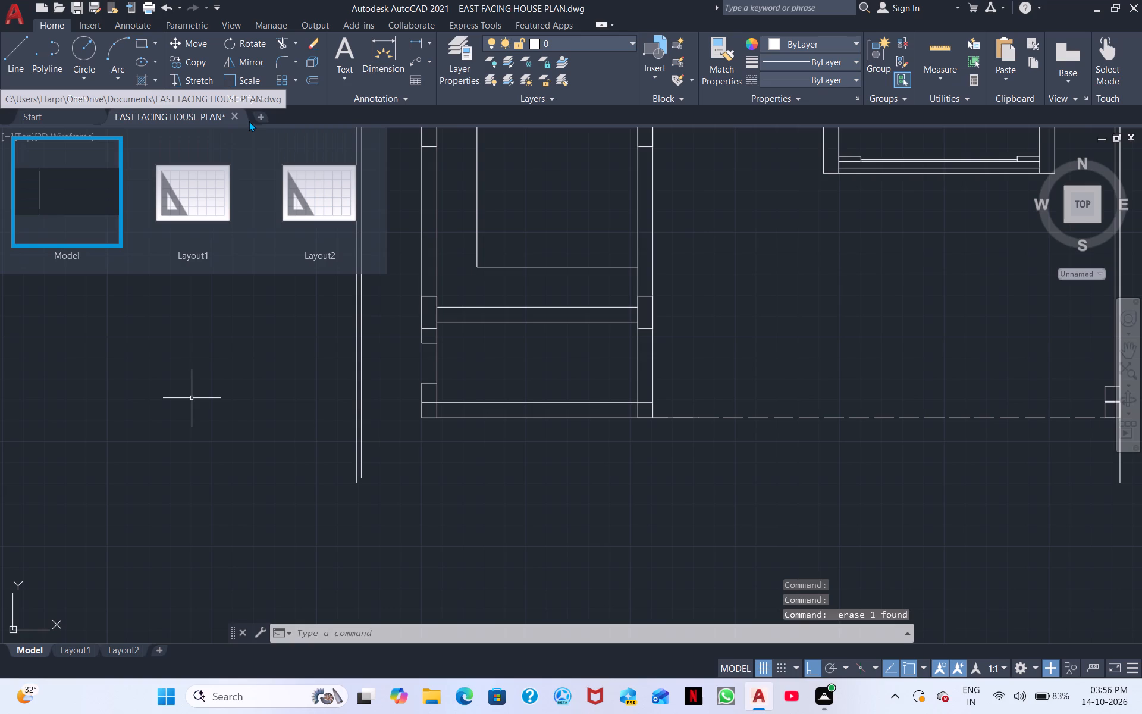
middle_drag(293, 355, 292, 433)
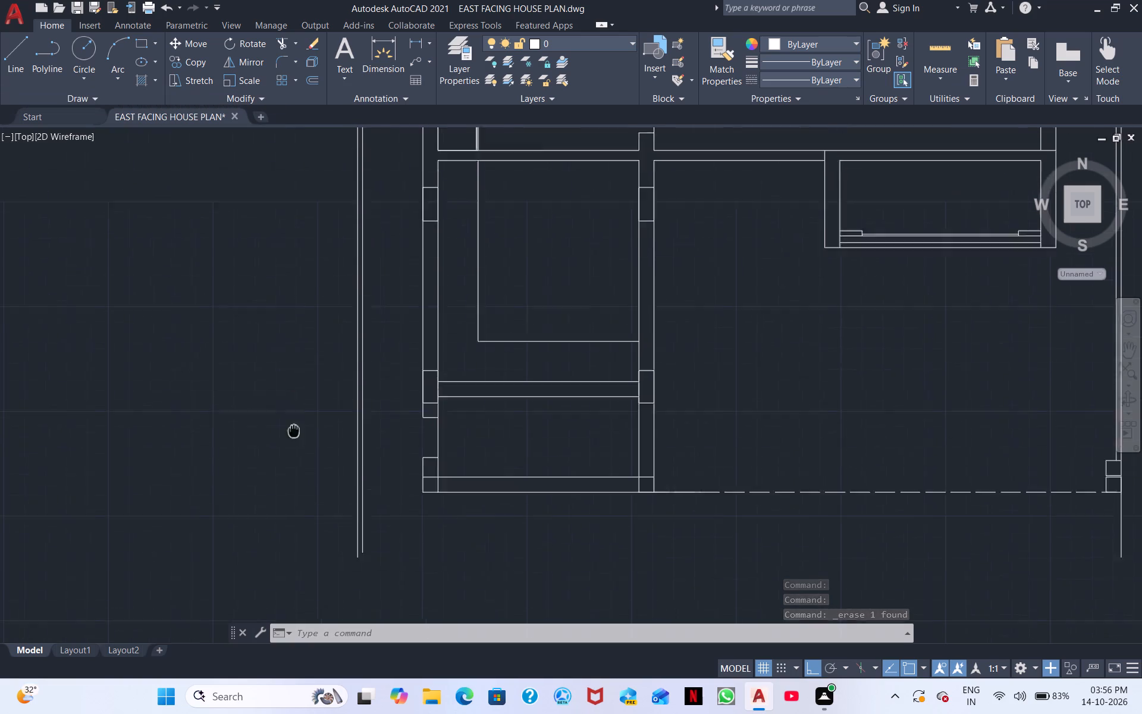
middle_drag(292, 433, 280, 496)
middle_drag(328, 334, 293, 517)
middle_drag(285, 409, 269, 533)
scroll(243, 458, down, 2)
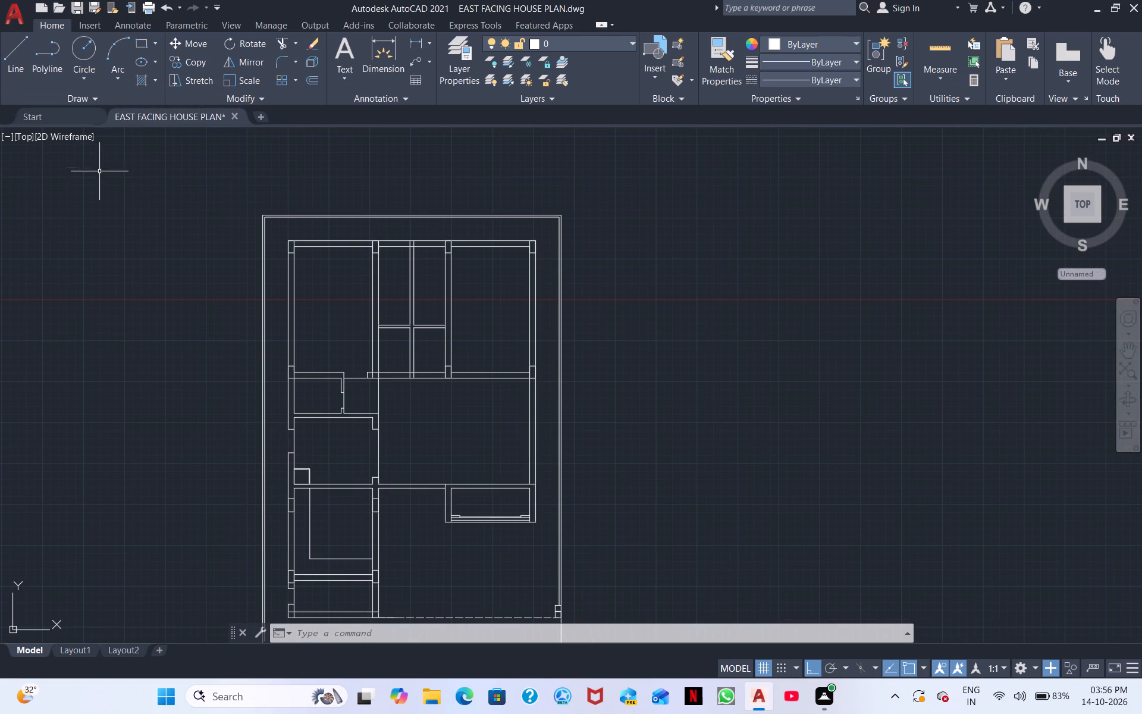
Add a vertical linear dimension west of the plot along the west boundary, from its northwest corner to its open southern end, and check its value.
click(415, 42)
scroll(252, 219, up, 2)
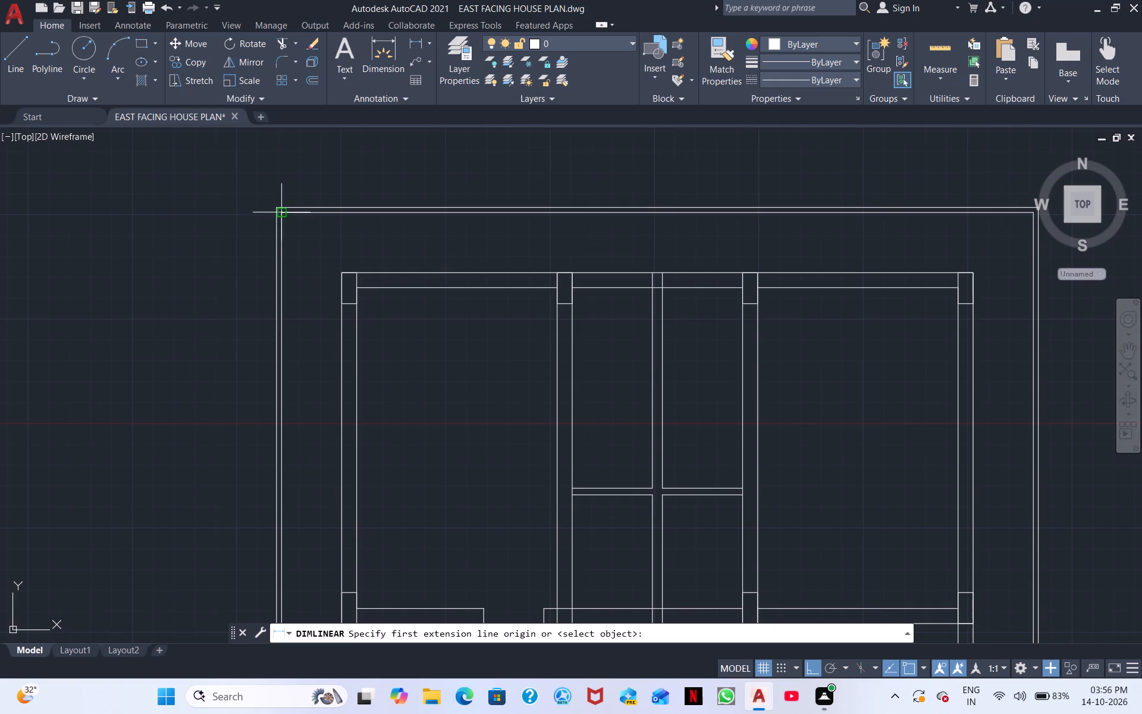
drag(274, 203, 276, 218)
middle_drag(247, 462, 247, 161)
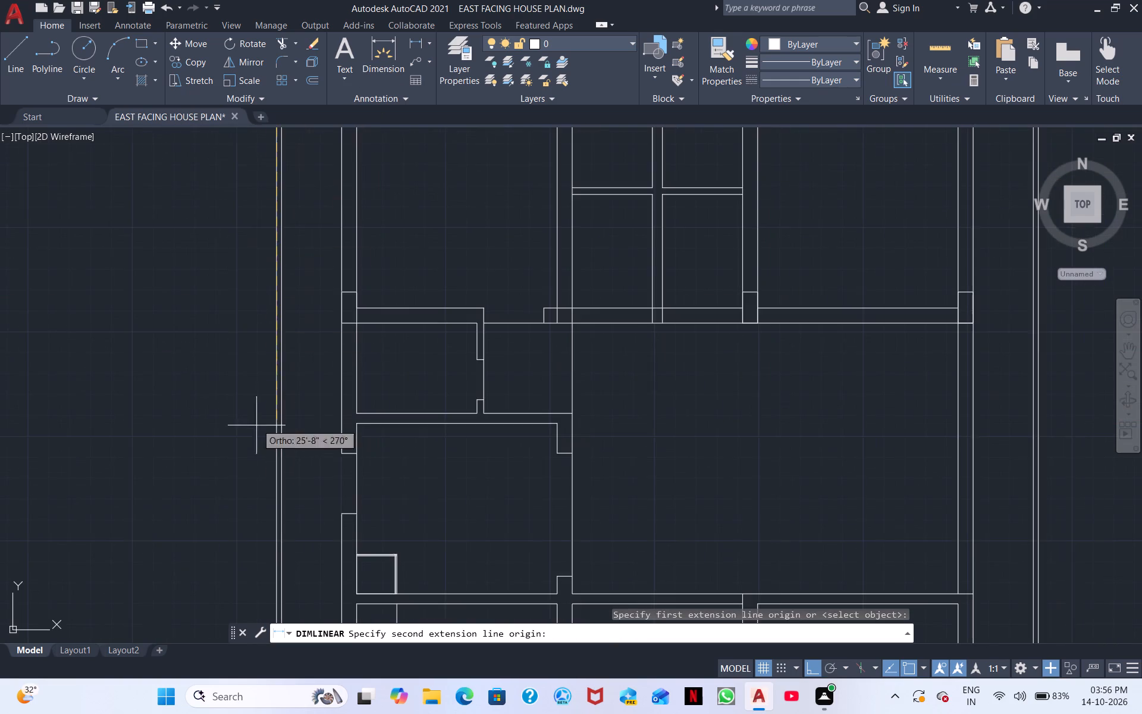
scroll(256, 432, down, 2)
middle_drag(252, 481, 222, 214)
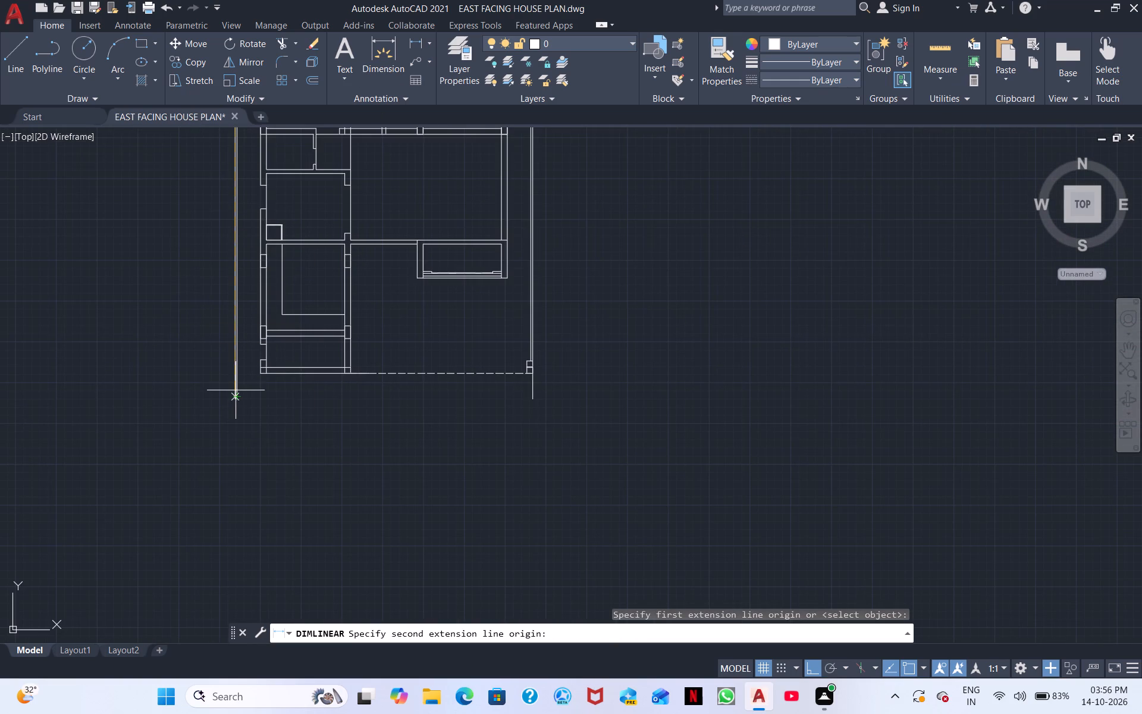
click(233, 395)
click(189, 406)
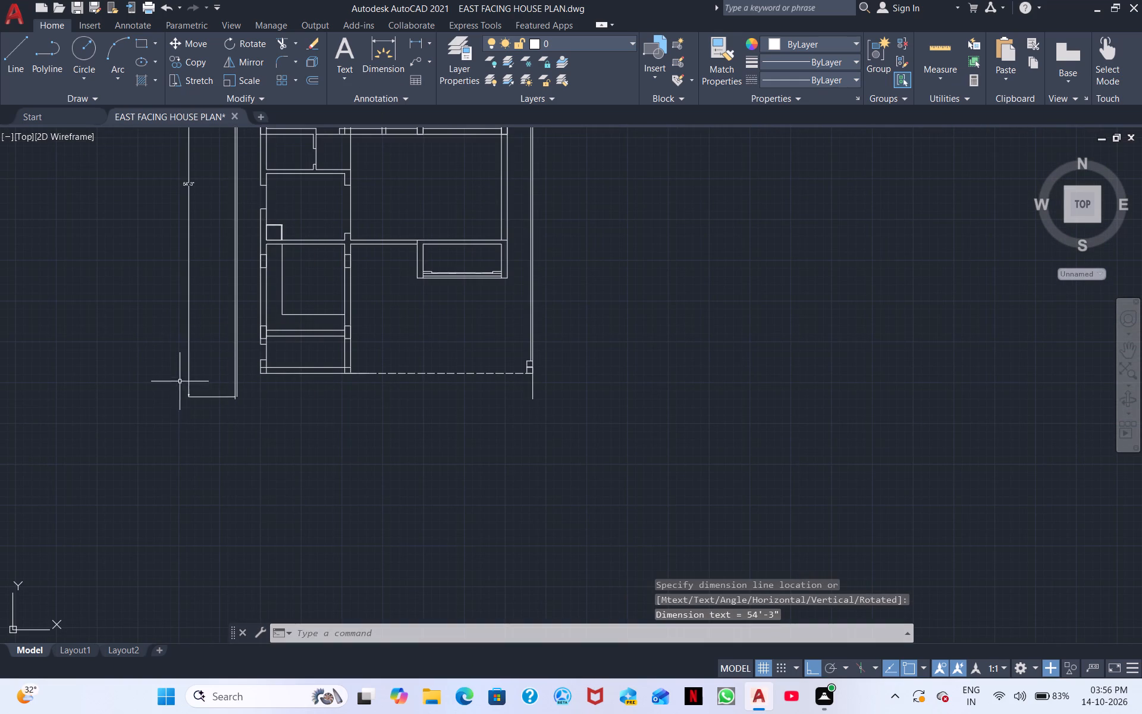
scroll(172, 355, up, 2)
middle_drag(197, 337, 151, 713)
scroll(151, 713, up, 1)
scroll(146, 464, up, 1)
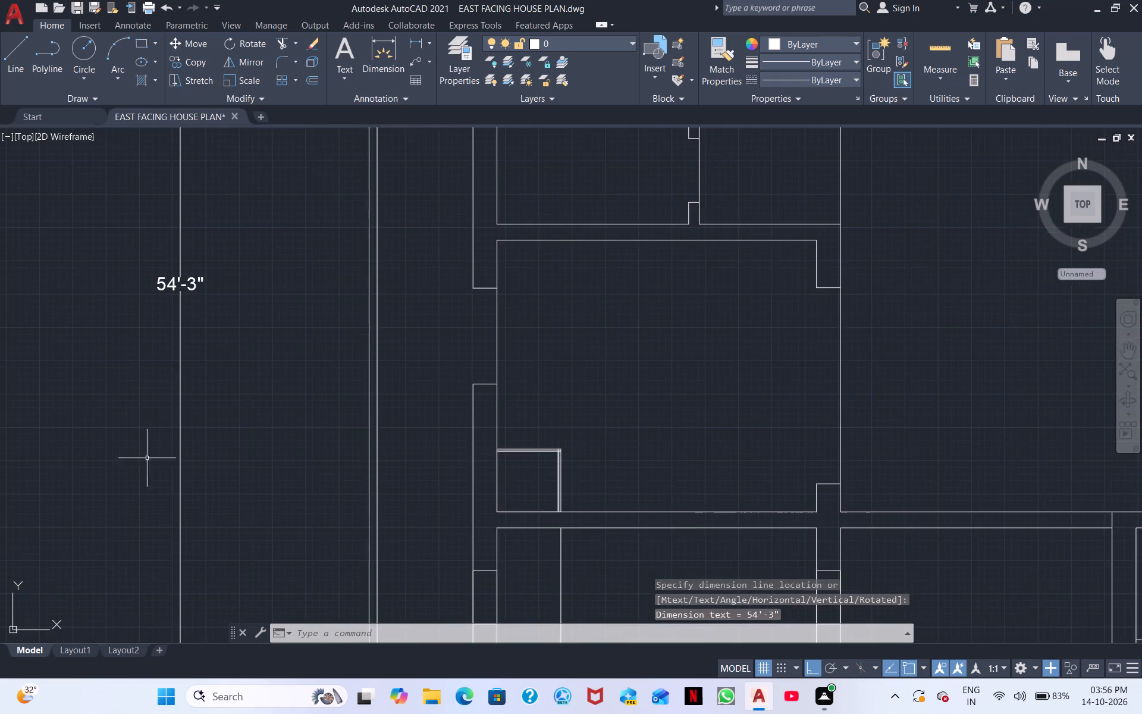
middle_drag(171, 415, 178, 531)
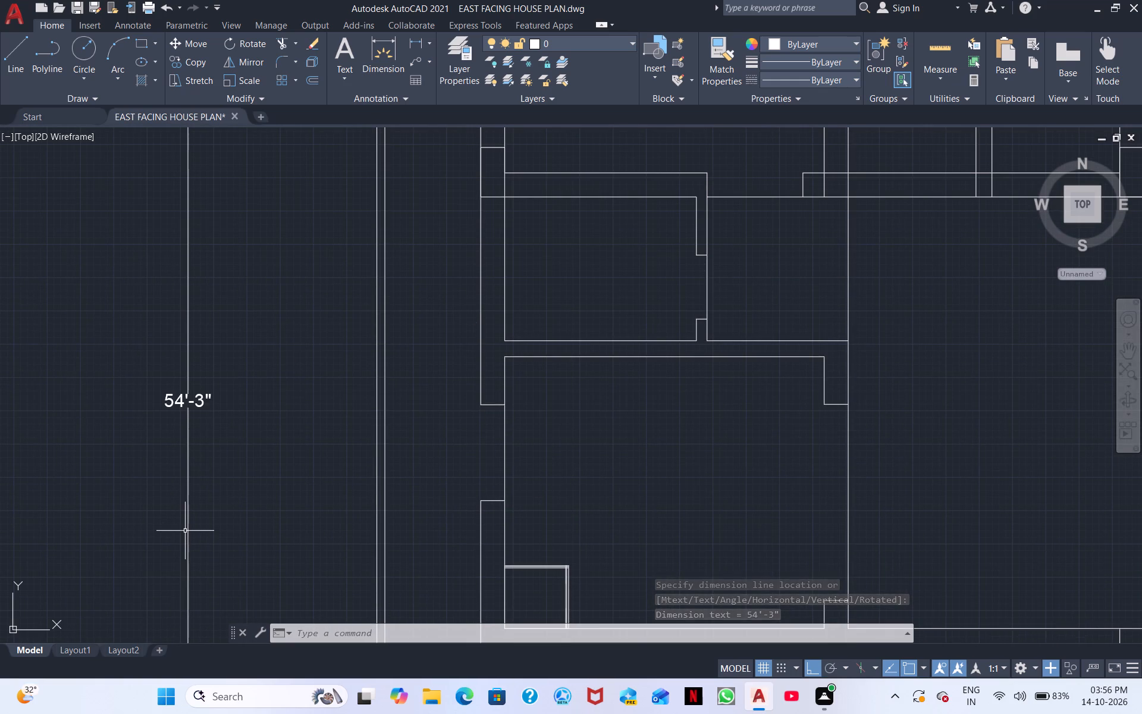
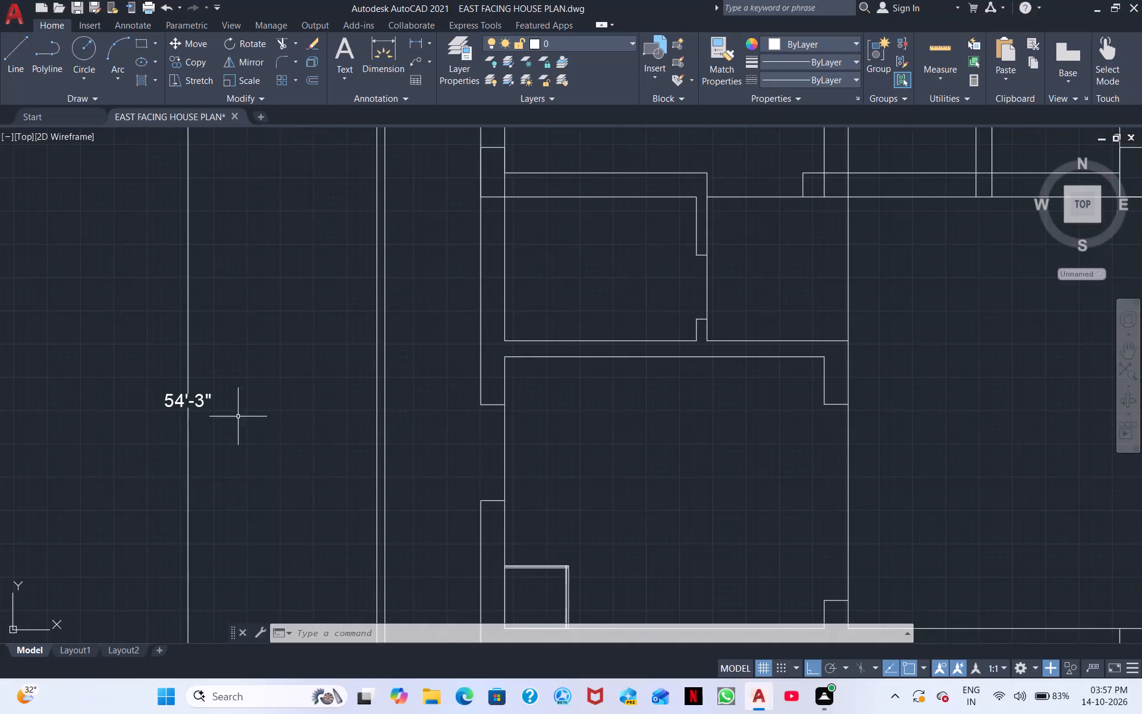
Erase the vertical linear dimension running along the west plot boundary.
middle_drag(332, 394, 333, 215)
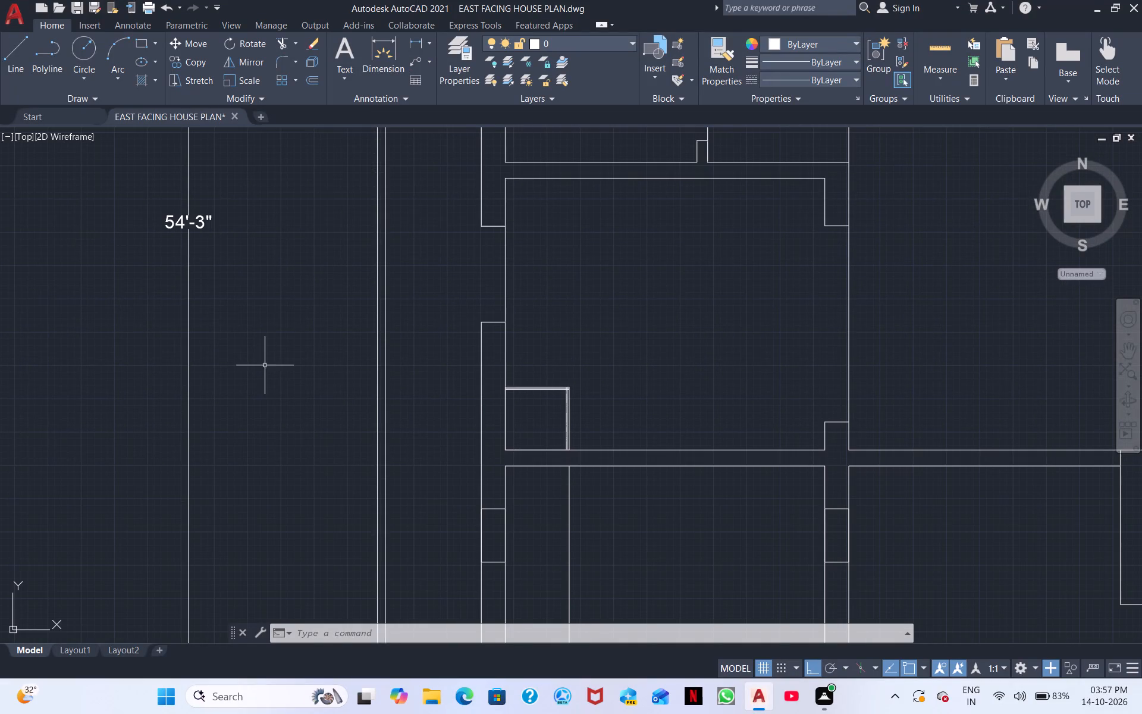
click(265, 365)
click(126, 215)
right_click(126, 215)
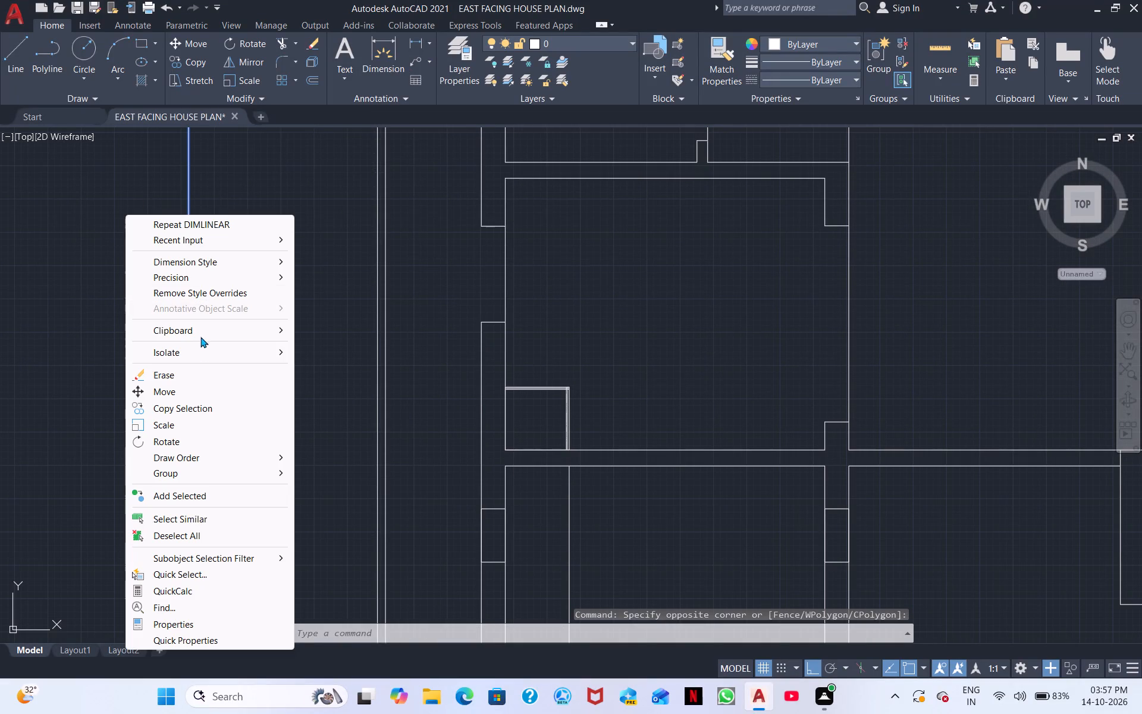
click(189, 373)
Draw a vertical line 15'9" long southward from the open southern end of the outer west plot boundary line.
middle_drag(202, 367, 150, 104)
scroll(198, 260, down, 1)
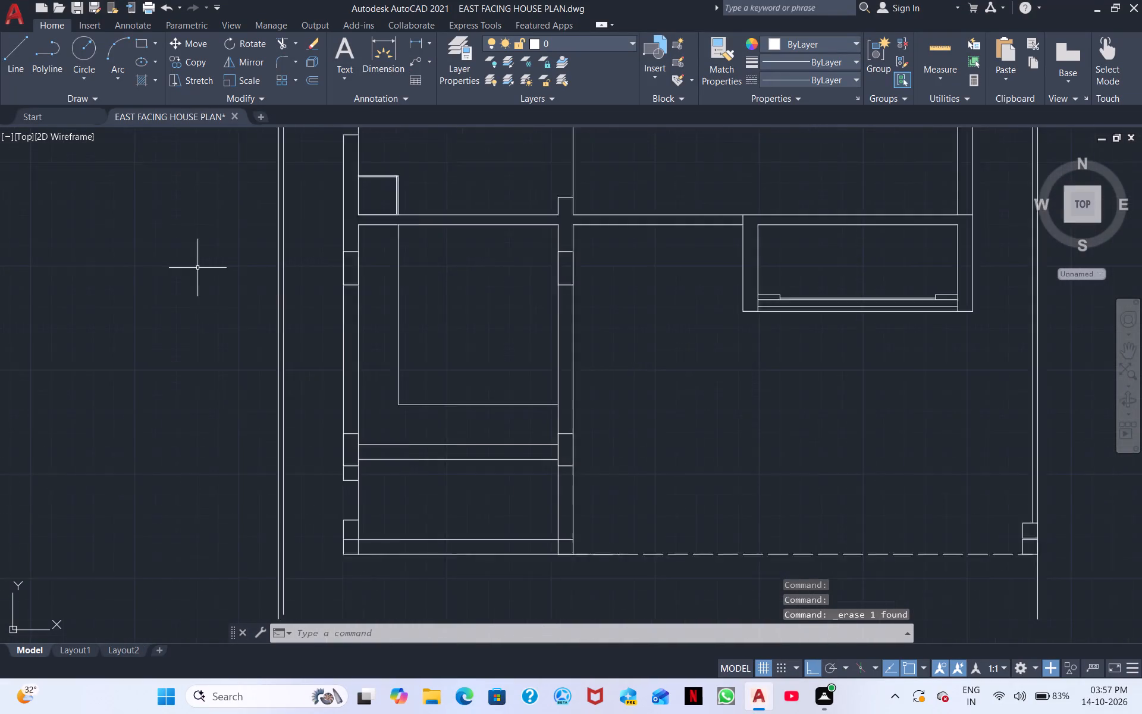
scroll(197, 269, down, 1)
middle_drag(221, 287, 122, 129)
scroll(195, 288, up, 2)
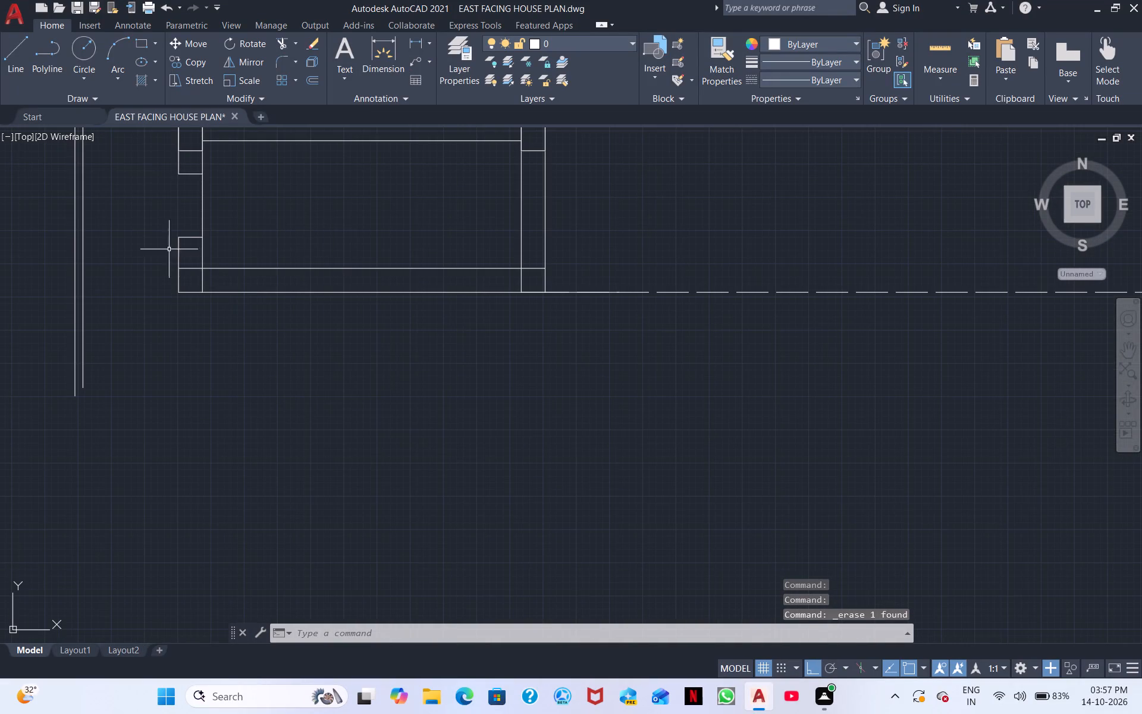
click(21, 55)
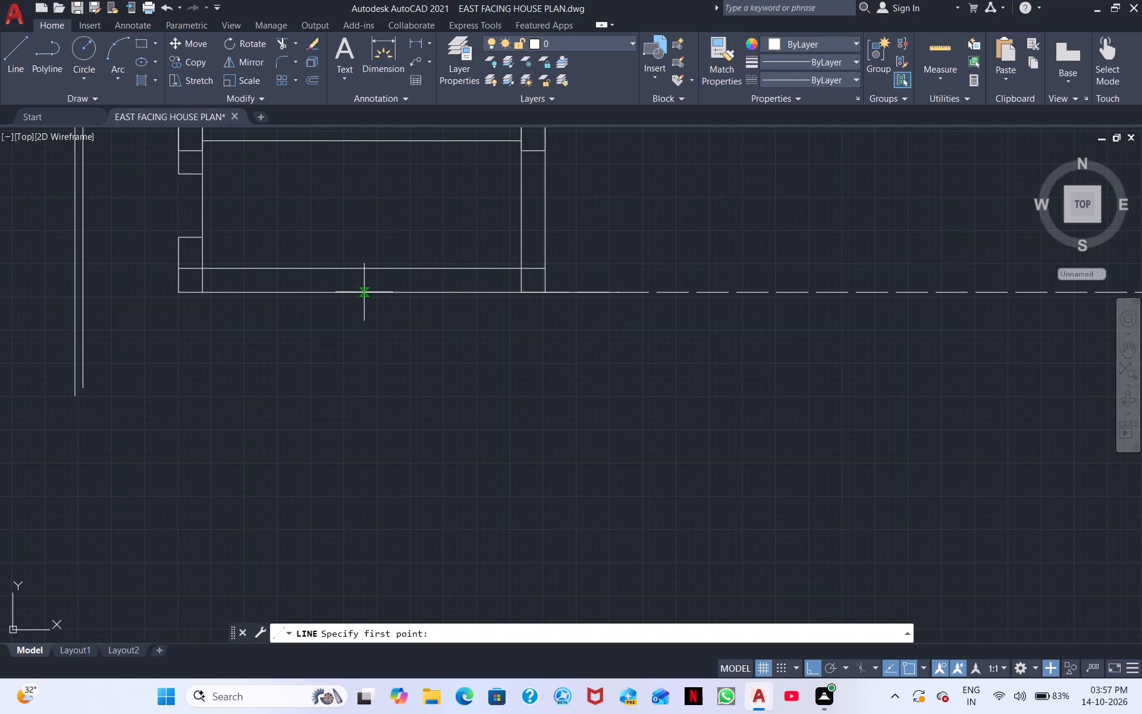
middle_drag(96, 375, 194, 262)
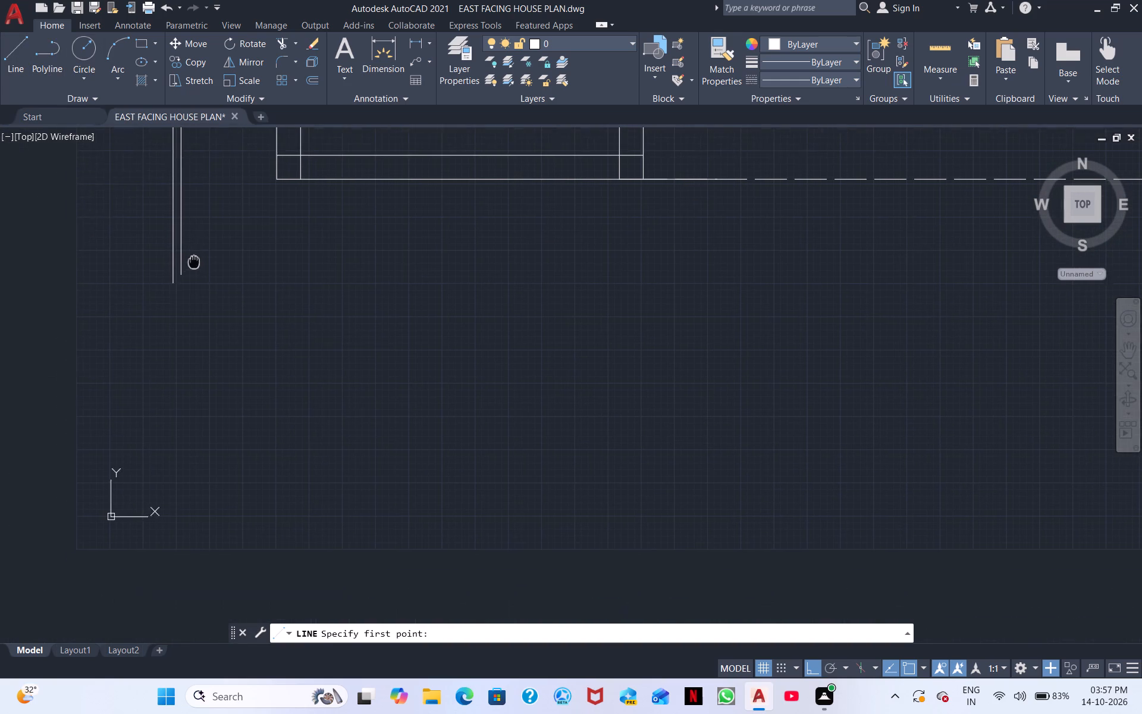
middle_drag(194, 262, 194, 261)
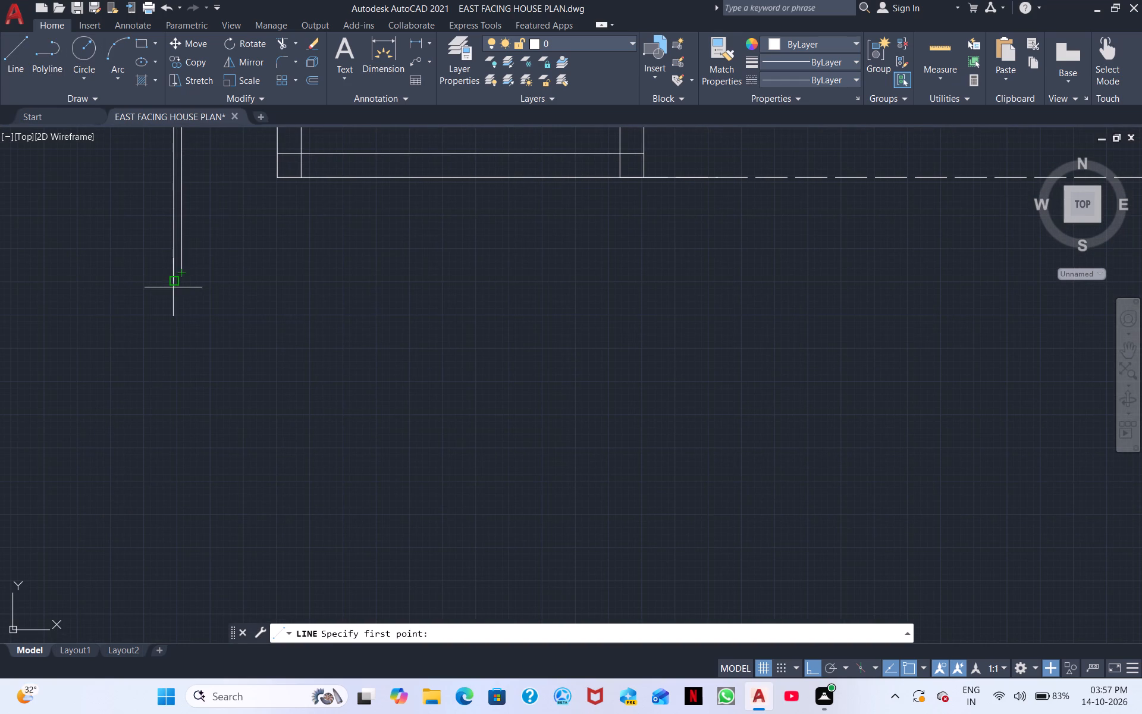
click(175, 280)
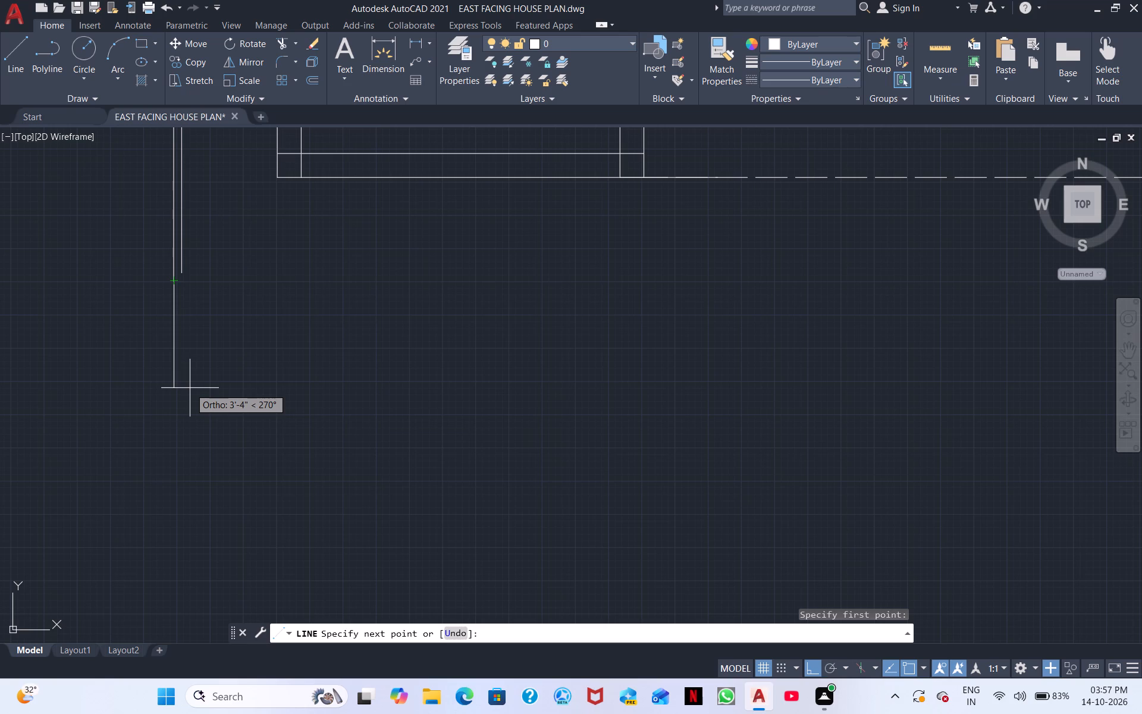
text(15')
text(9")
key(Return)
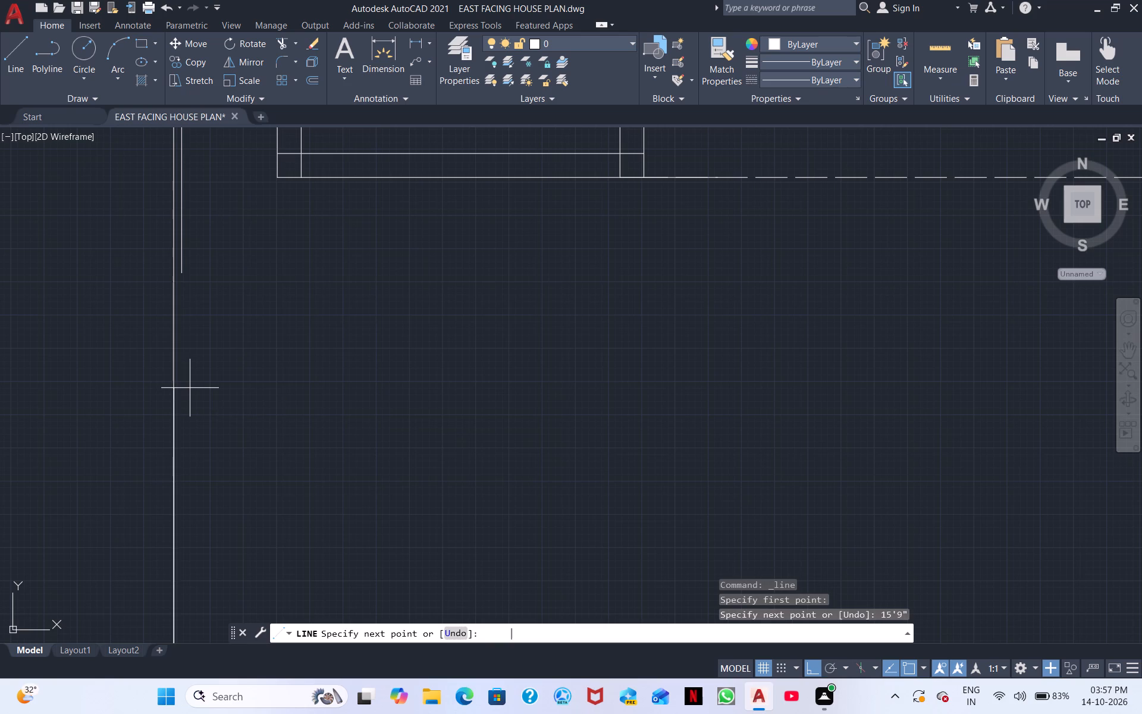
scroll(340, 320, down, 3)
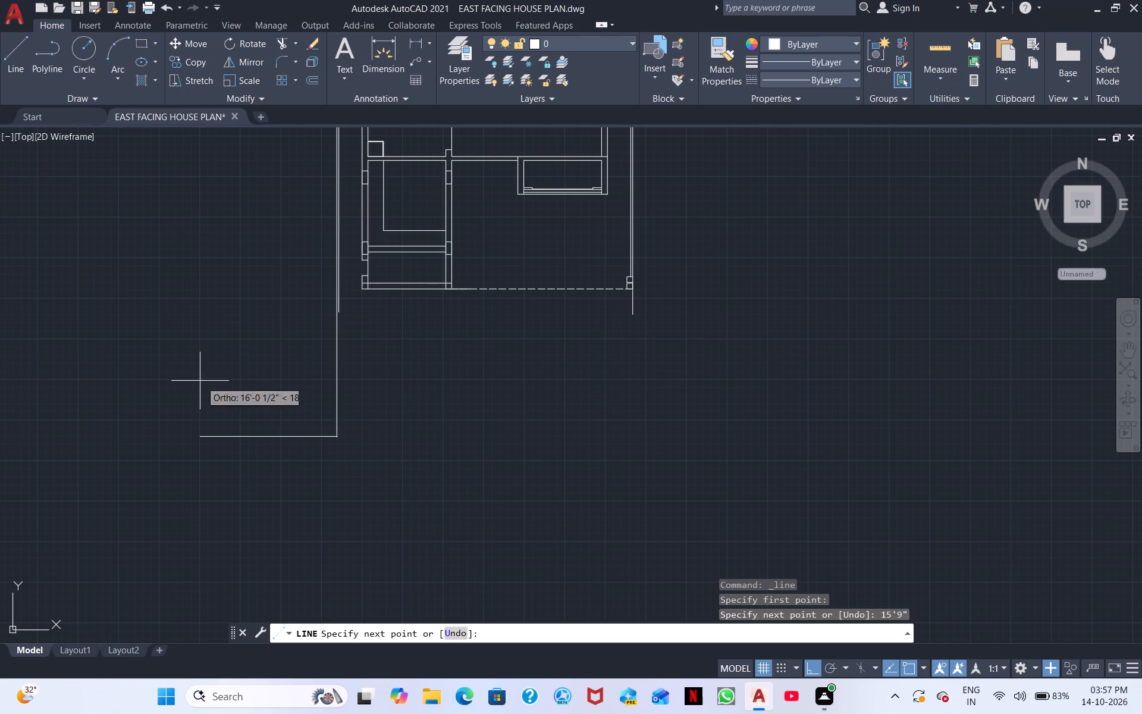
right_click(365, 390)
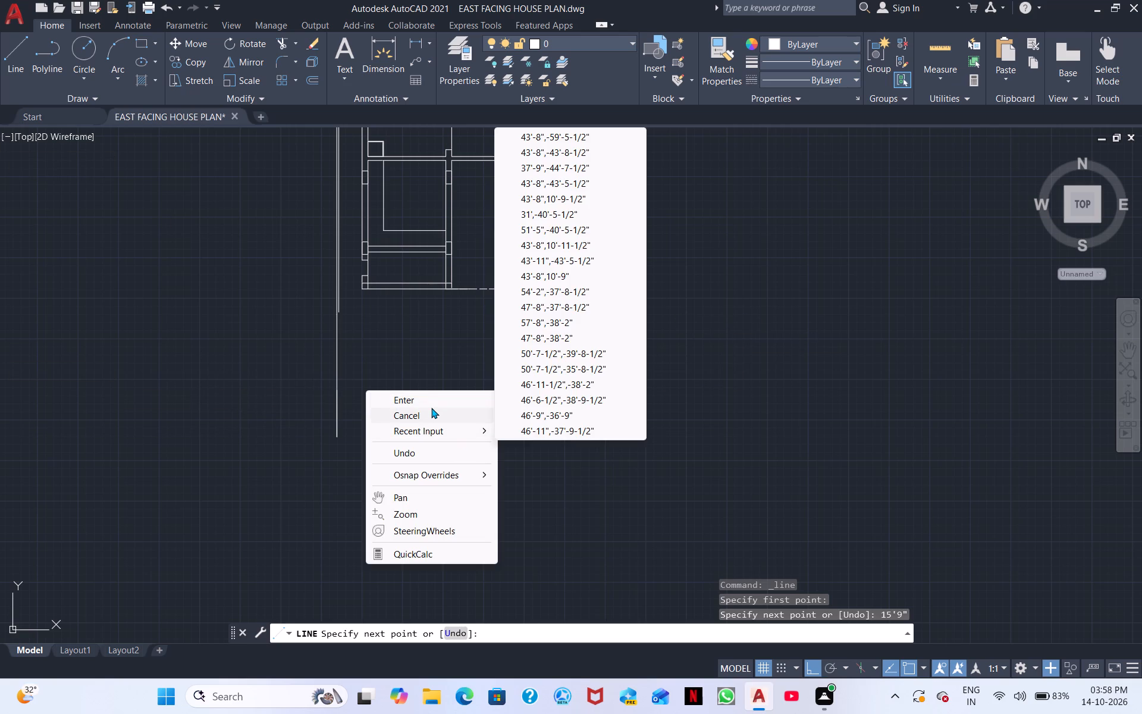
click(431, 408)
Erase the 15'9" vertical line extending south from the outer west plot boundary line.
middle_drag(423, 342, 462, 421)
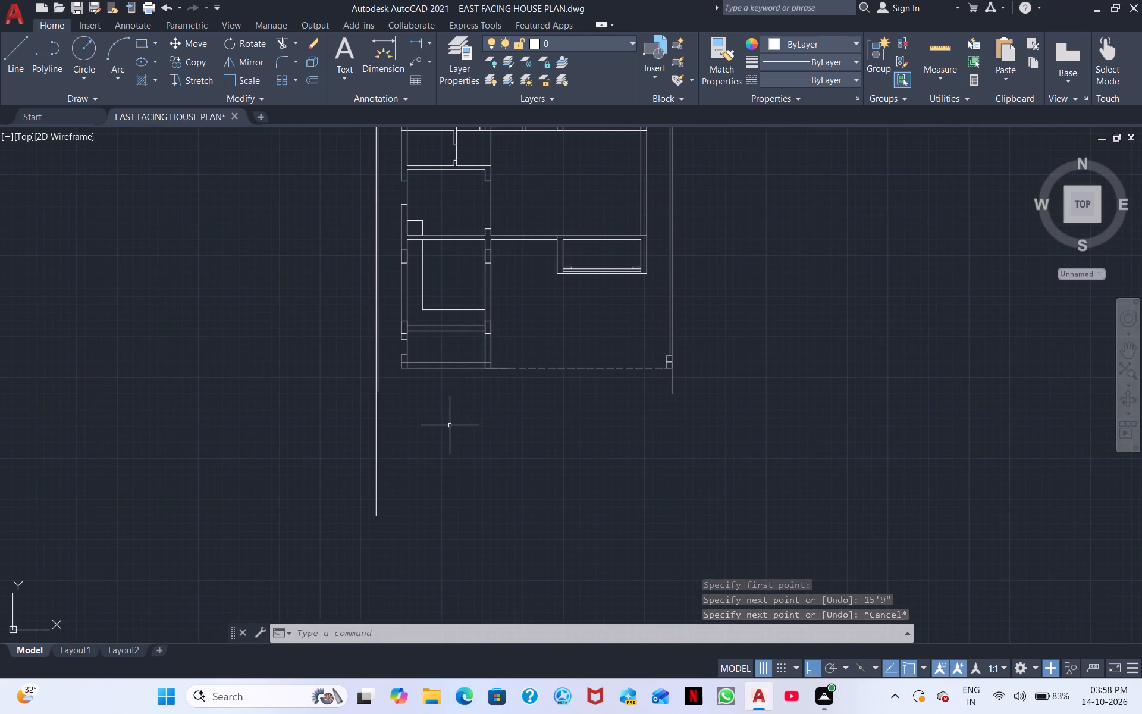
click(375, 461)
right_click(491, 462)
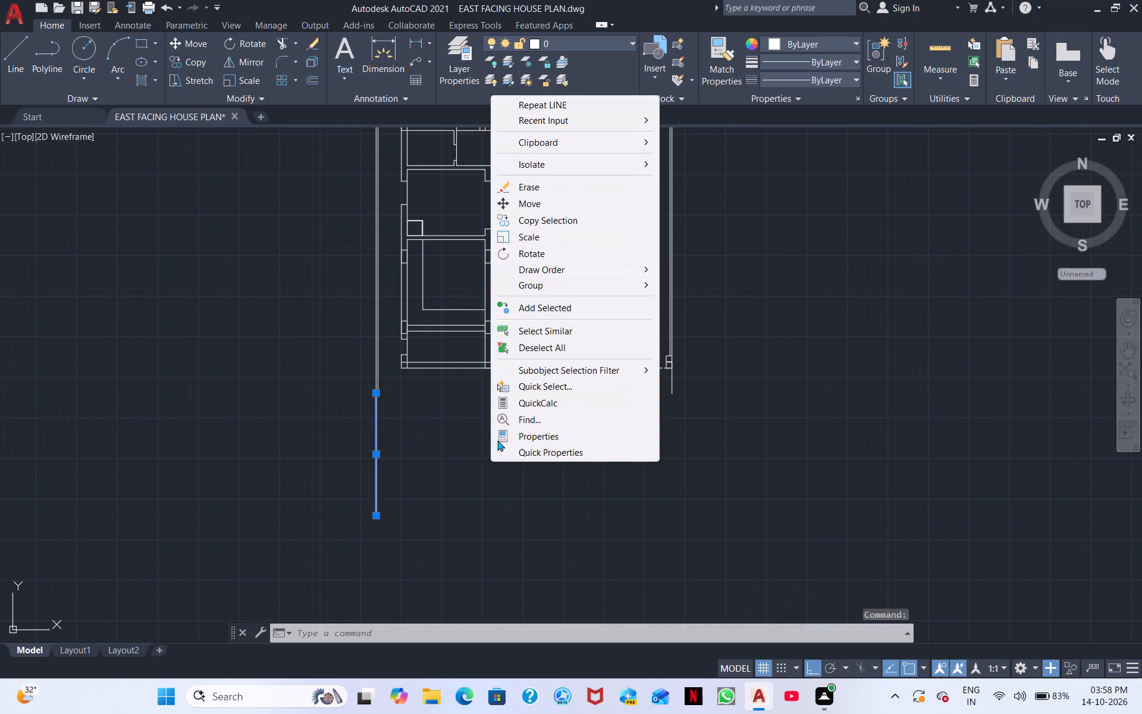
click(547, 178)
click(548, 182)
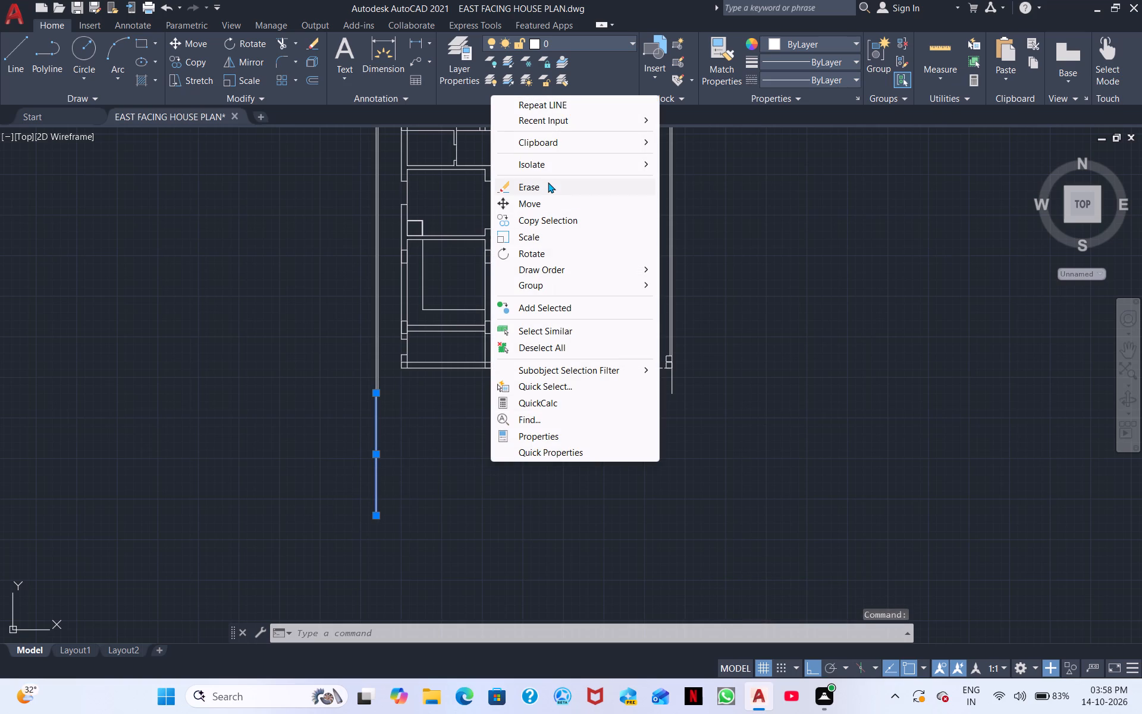
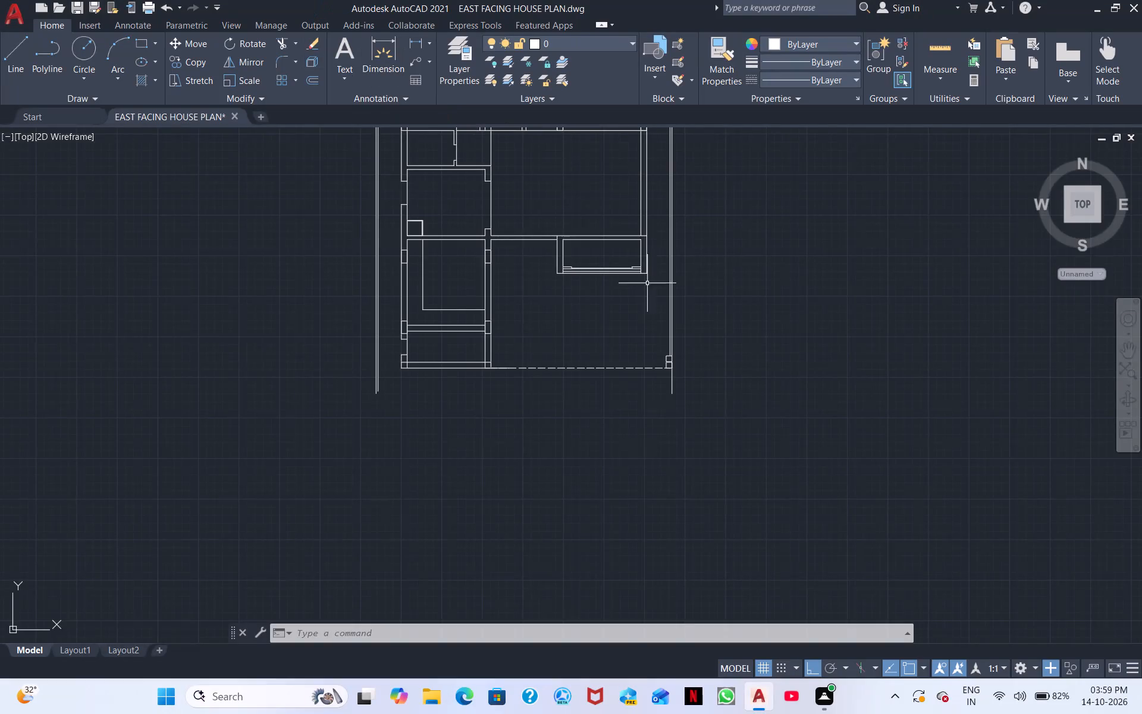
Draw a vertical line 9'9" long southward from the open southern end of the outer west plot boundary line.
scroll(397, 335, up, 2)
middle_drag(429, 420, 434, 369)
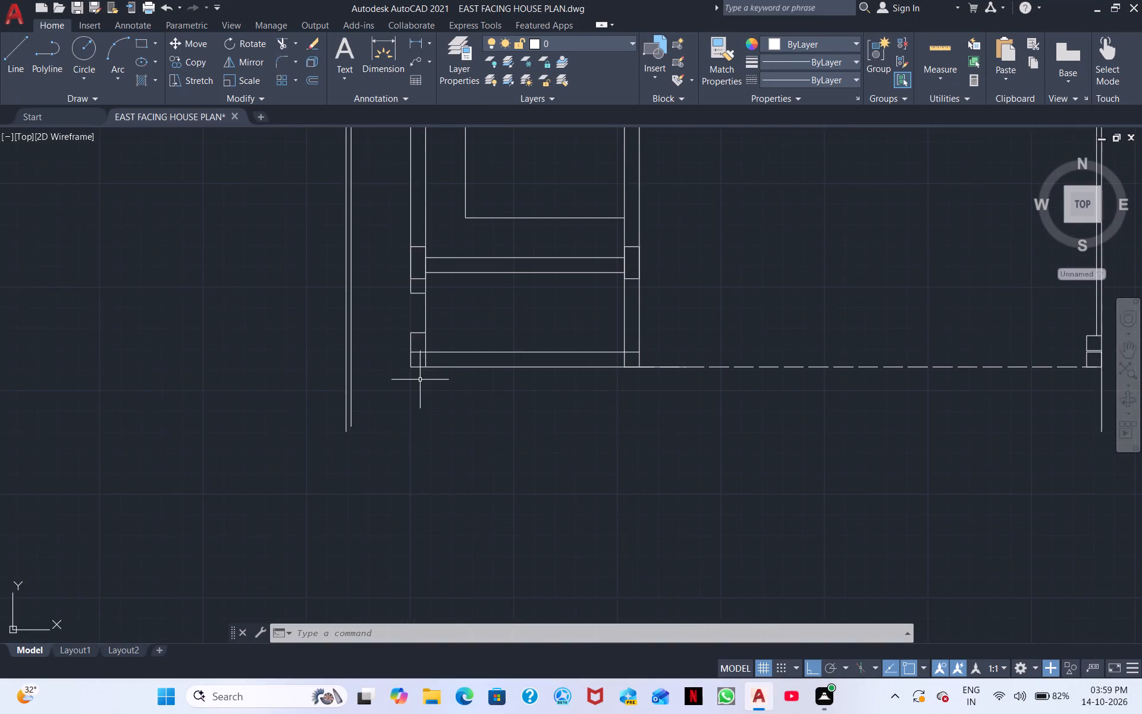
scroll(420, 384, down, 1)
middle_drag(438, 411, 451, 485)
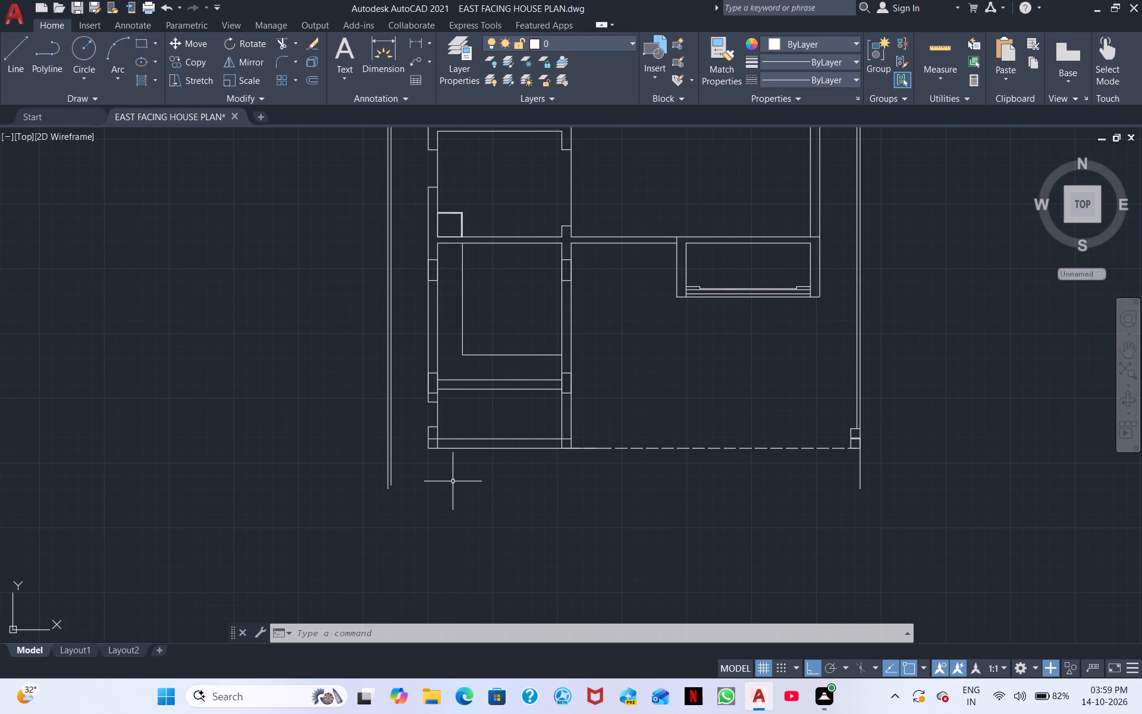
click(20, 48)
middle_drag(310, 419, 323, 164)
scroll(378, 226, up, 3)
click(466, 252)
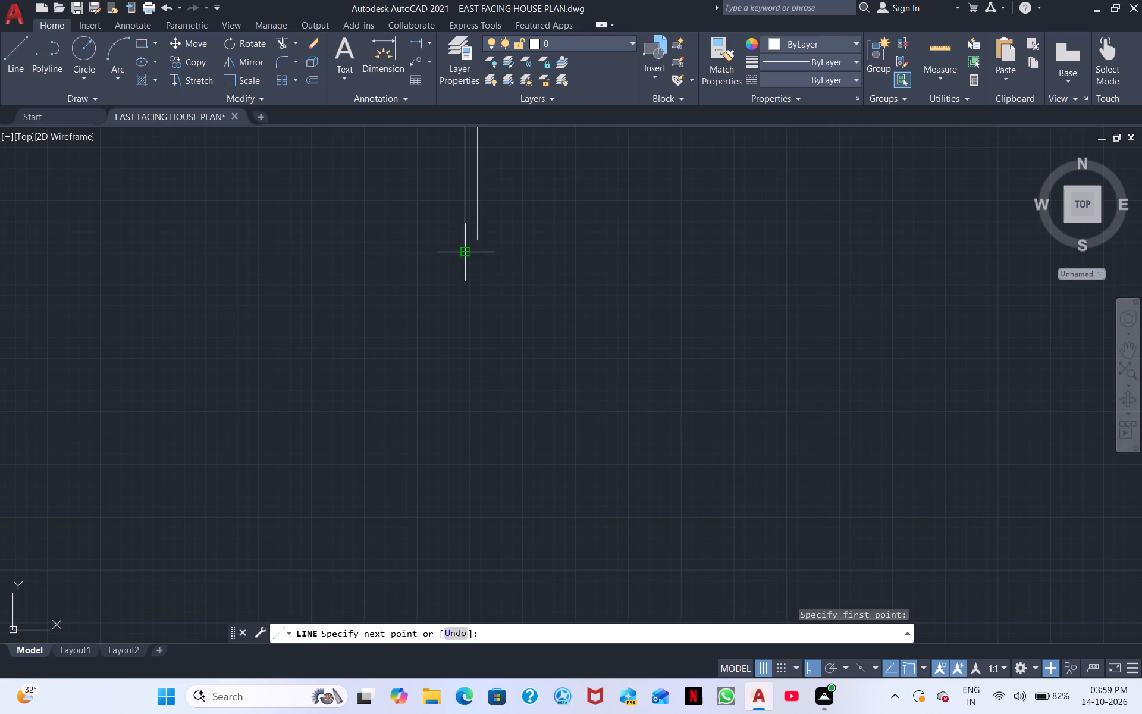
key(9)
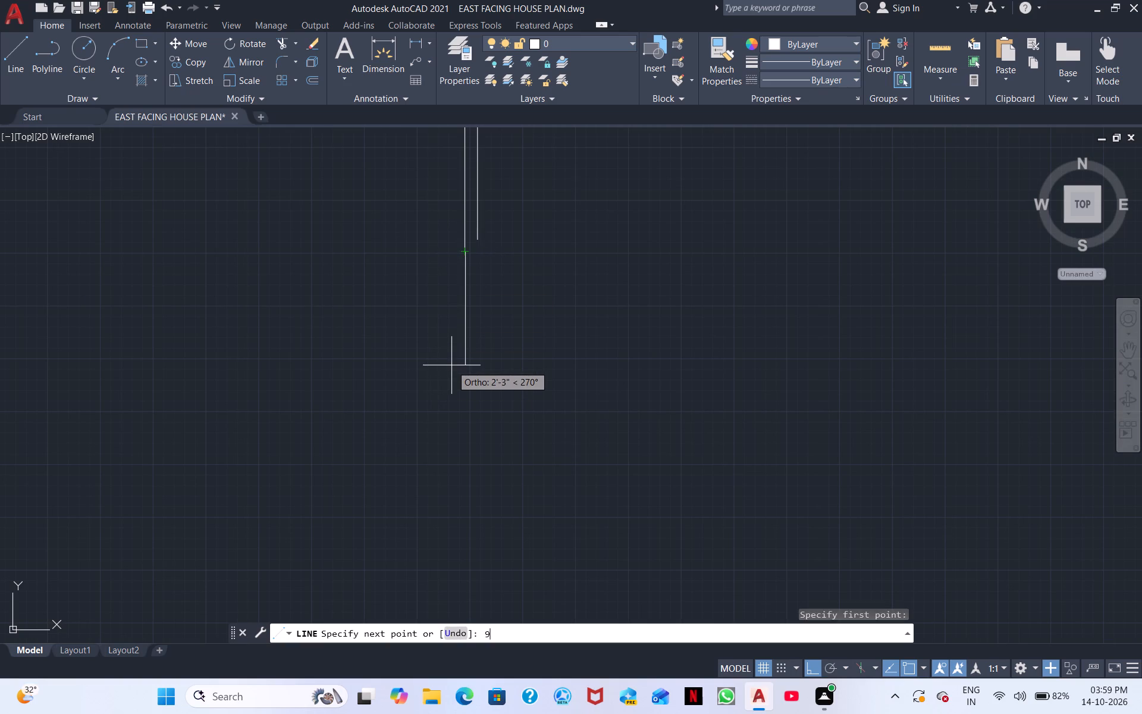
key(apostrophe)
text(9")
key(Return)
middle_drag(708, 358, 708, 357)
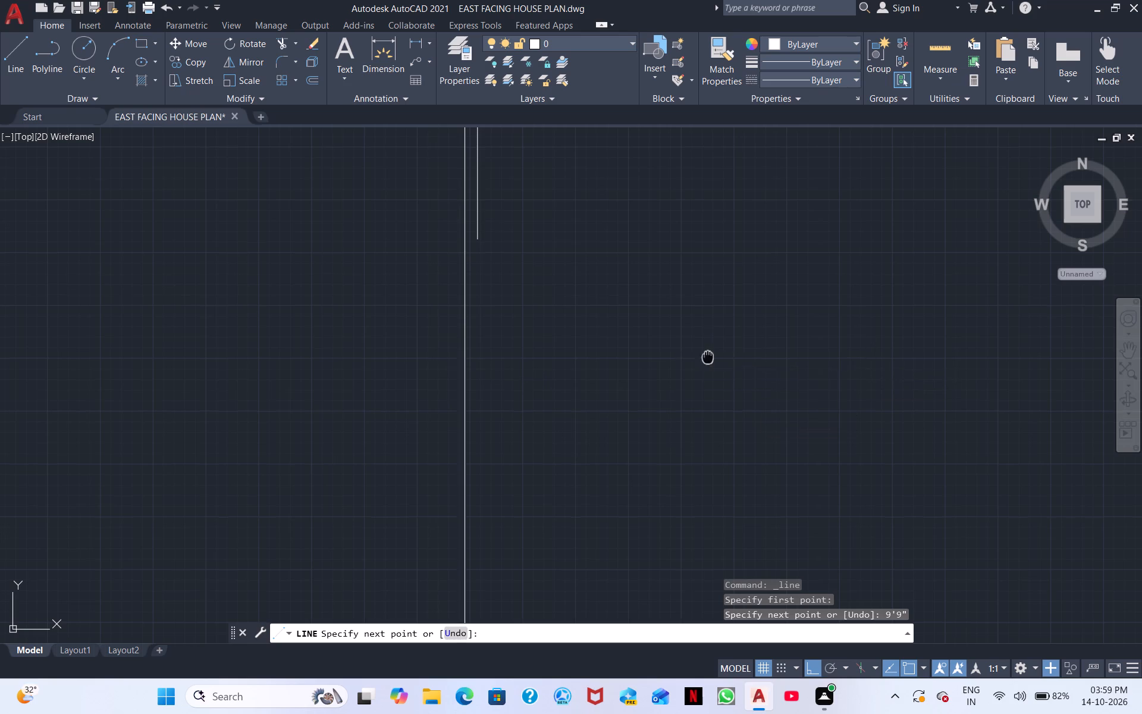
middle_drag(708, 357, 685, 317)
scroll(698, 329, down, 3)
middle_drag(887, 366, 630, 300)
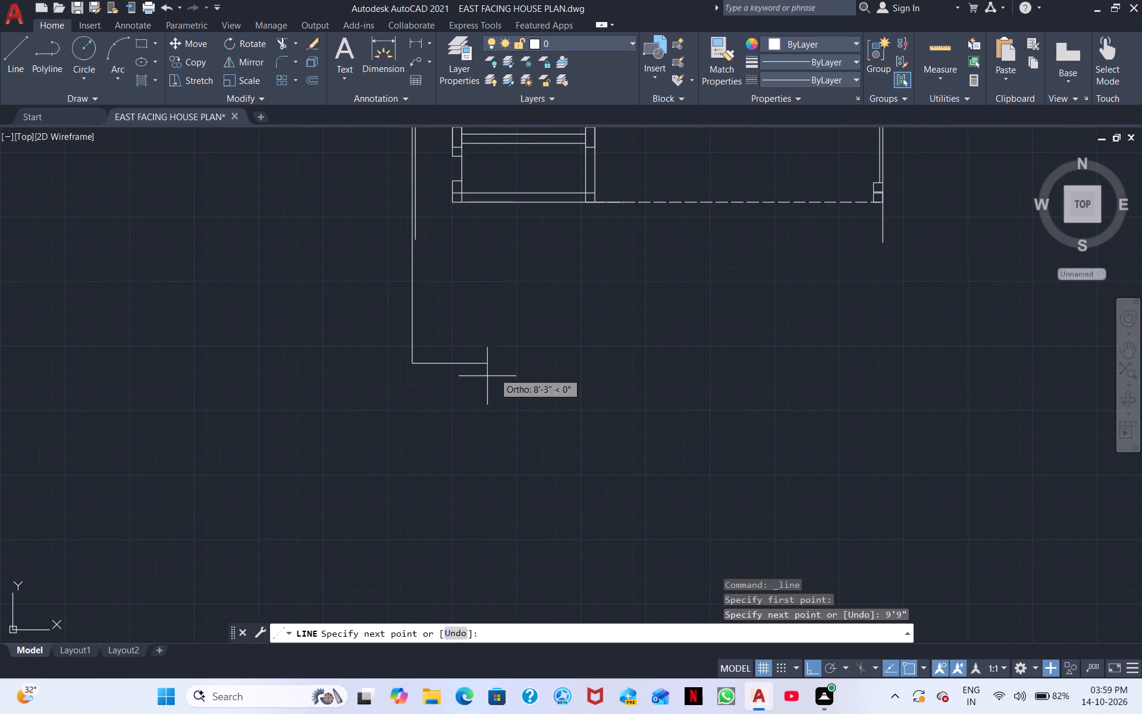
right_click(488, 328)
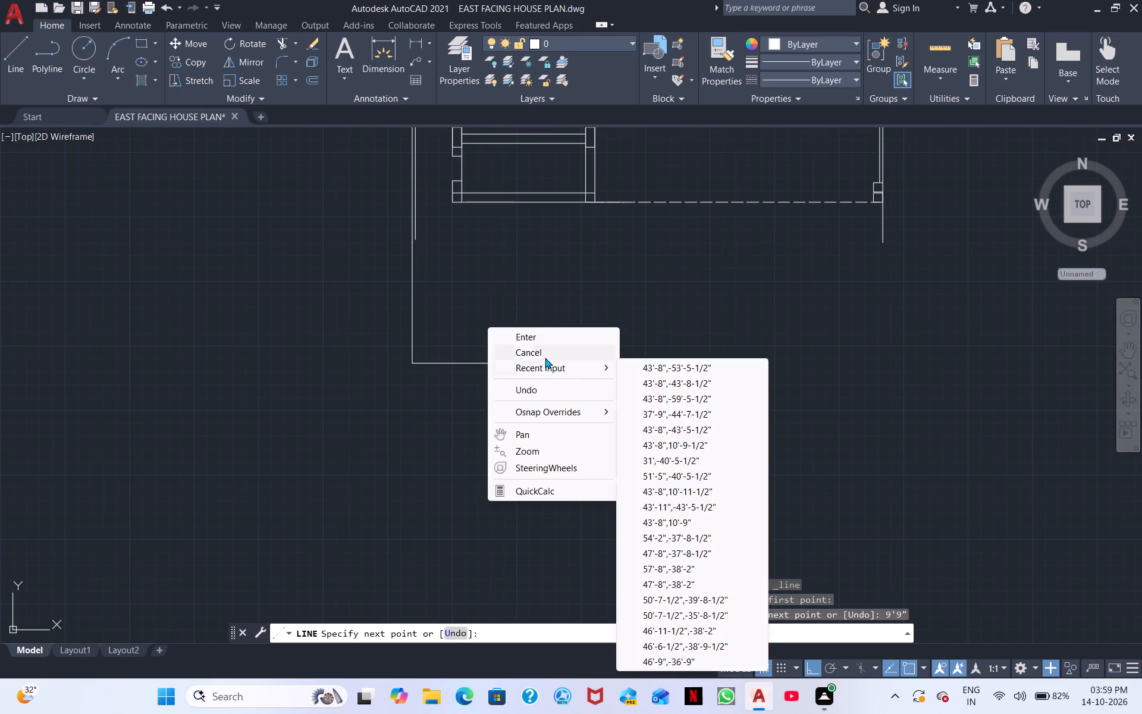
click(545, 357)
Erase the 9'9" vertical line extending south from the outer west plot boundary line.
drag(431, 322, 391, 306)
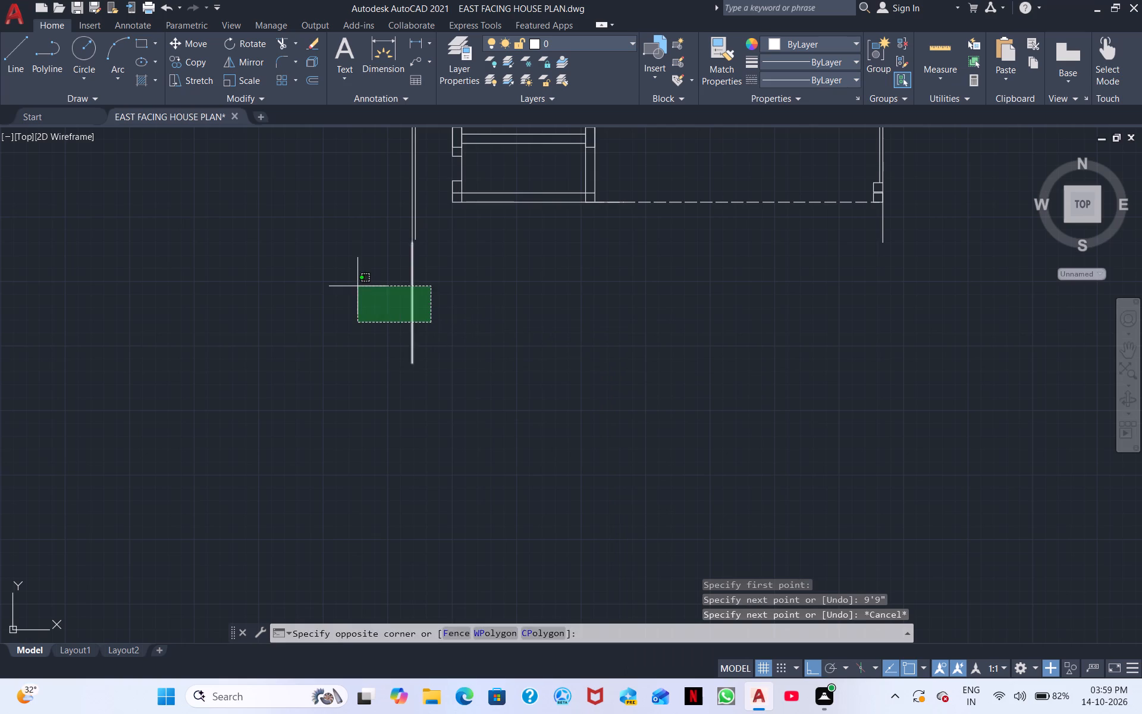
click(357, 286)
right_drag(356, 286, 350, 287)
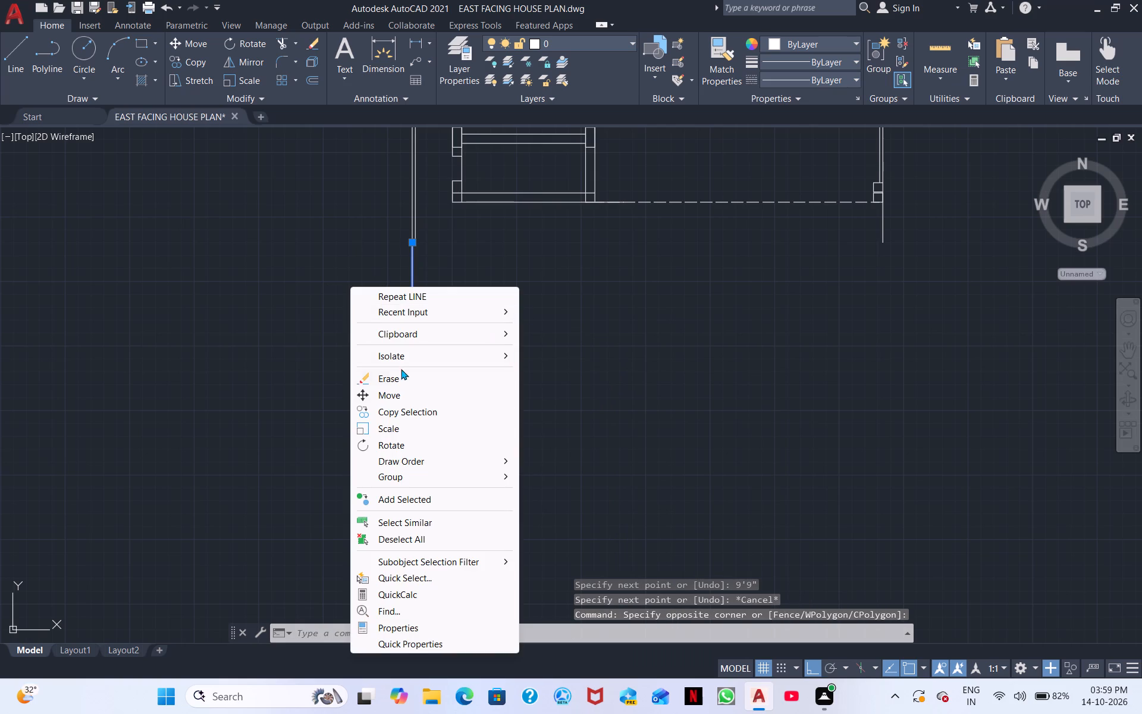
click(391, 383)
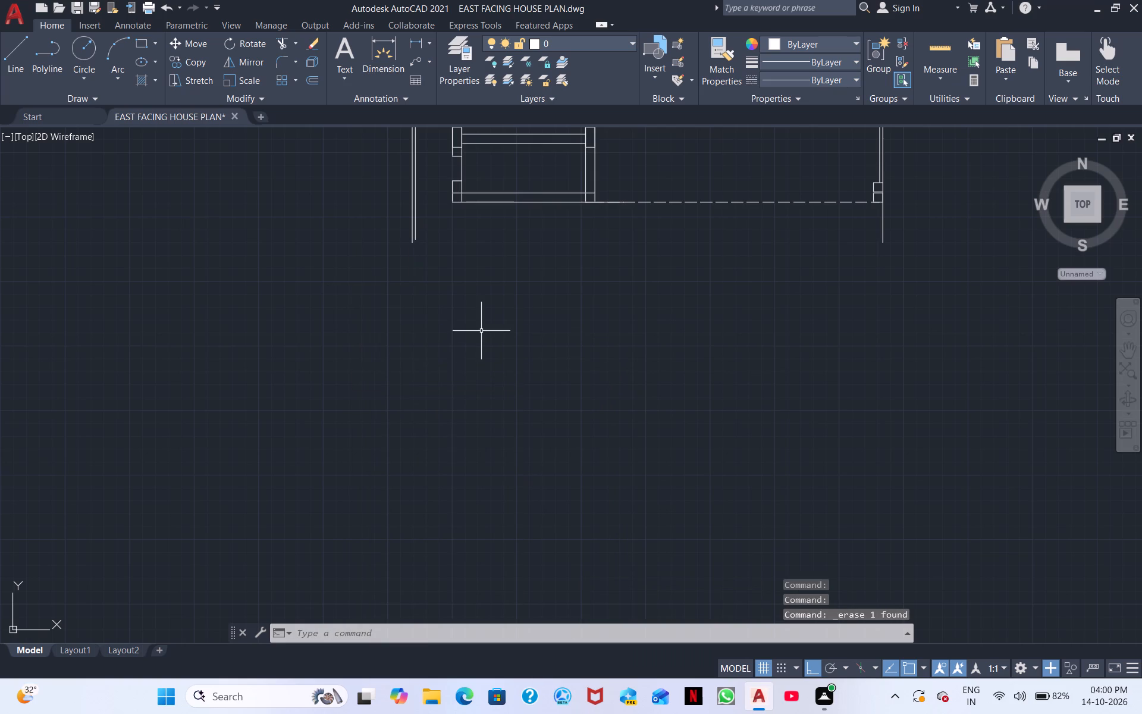
Draw a vertical guide line 10'6" long southward from the south wall of the house's southwest room.
scroll(481, 330, up, 1)
click(11, 54)
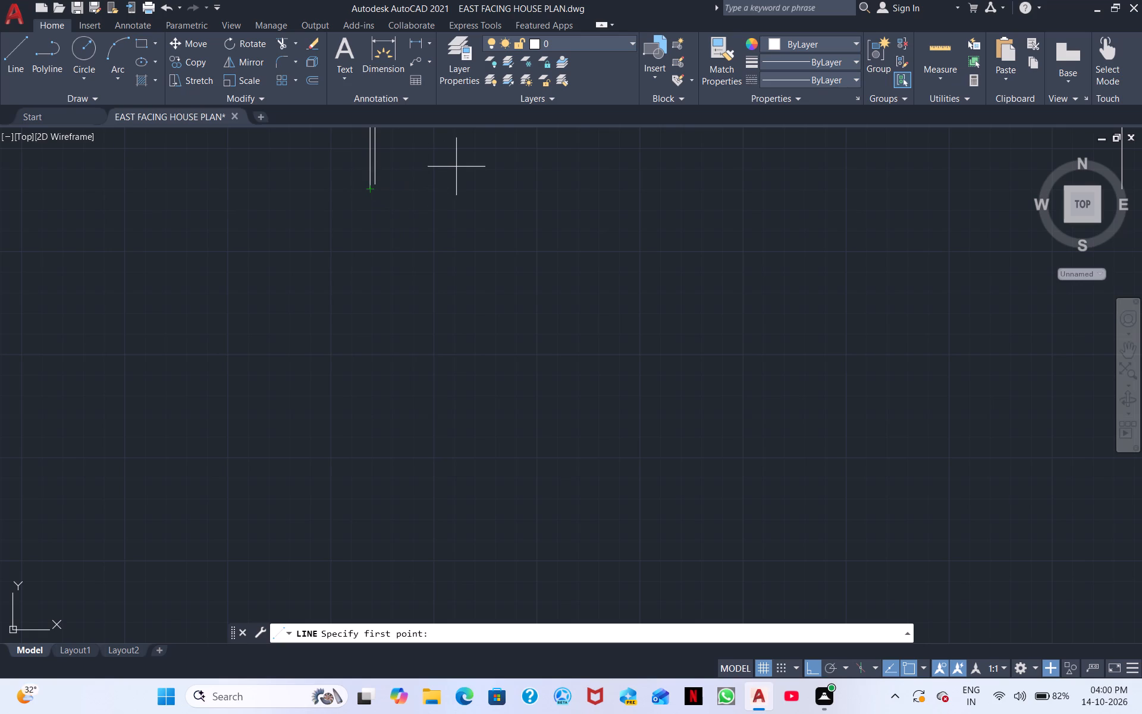
middle_drag(456, 167, 453, 210)
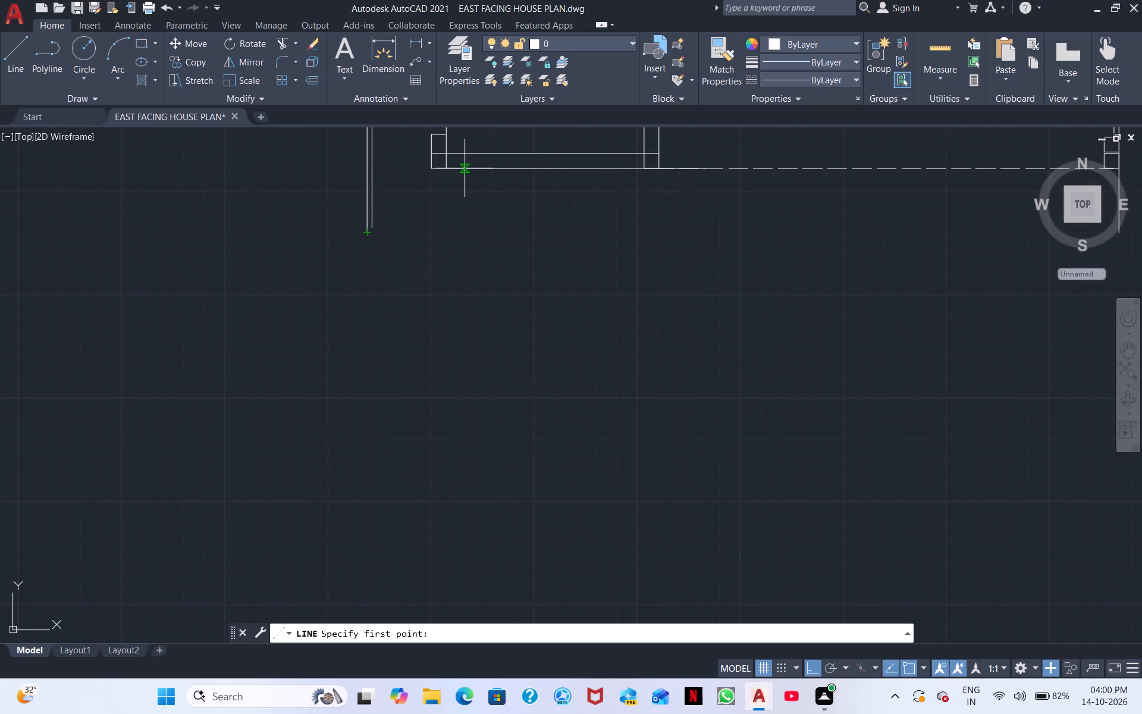
click(465, 169)
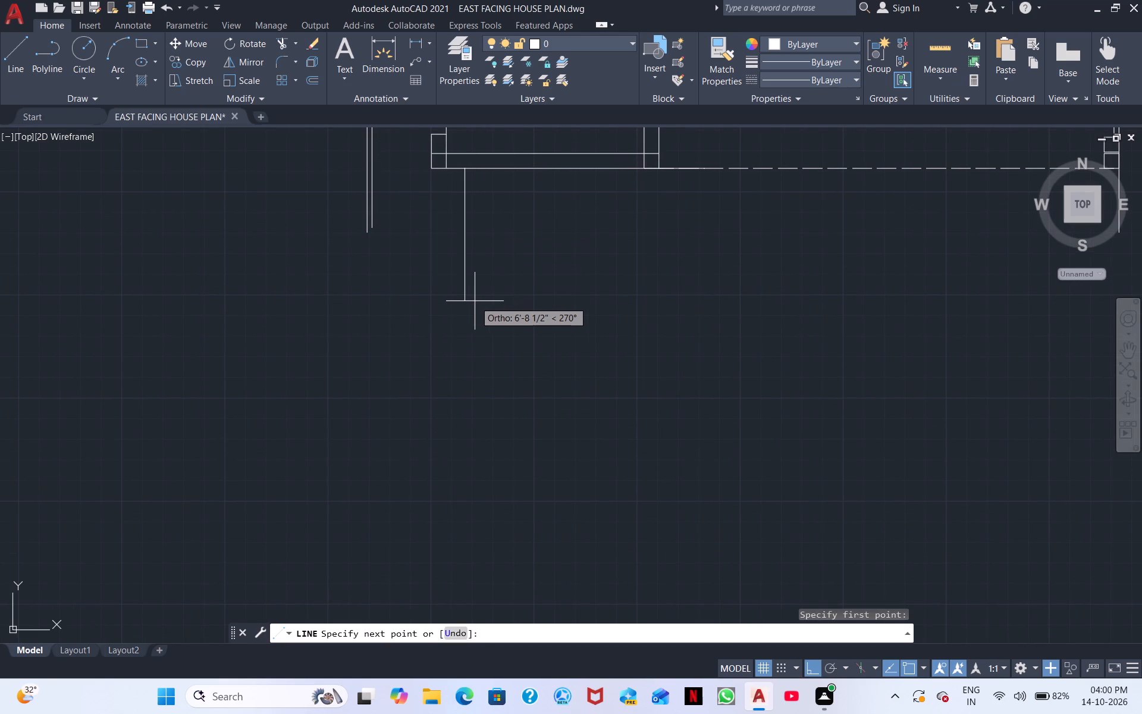
text(10)
text('6")
key(Return)
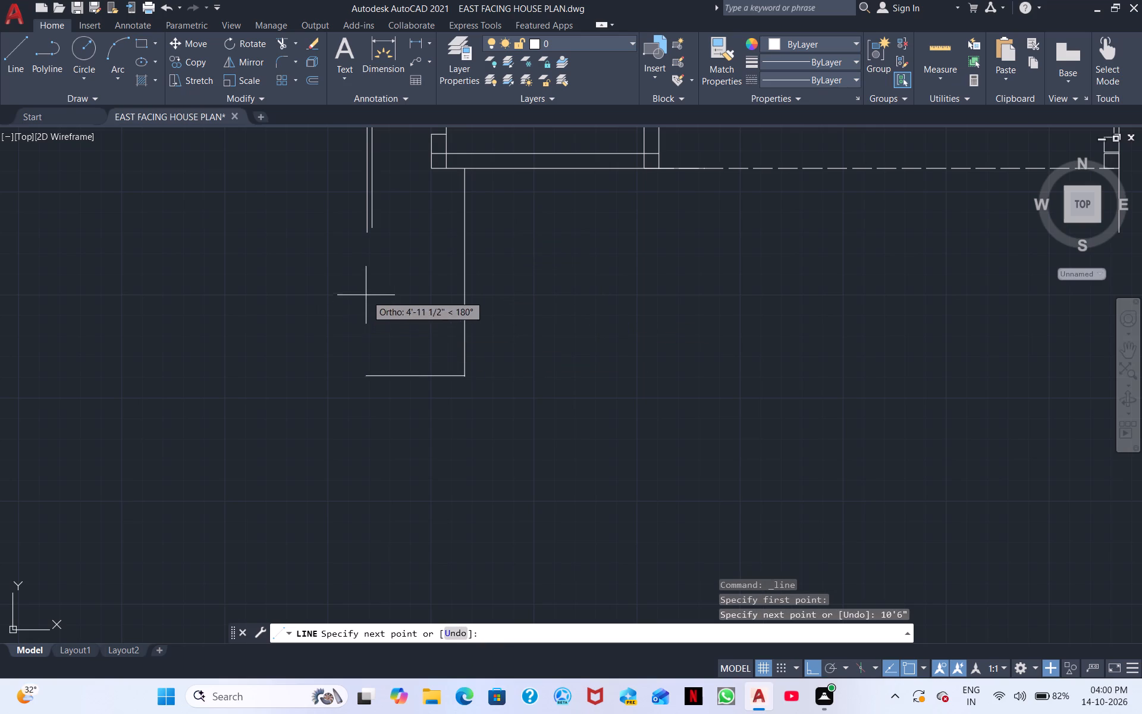
Continue the line west from the guide's lower end to below the outer west plot boundary, and north to that boundary's open end.
click(465, 374)
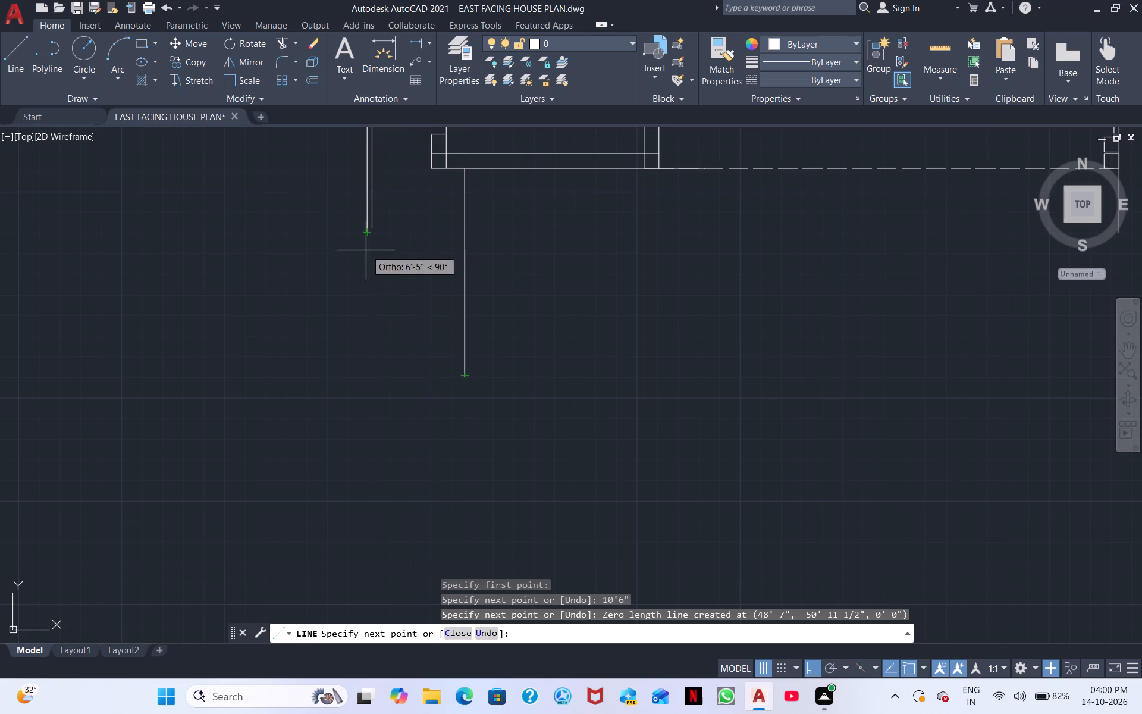
click(366, 378)
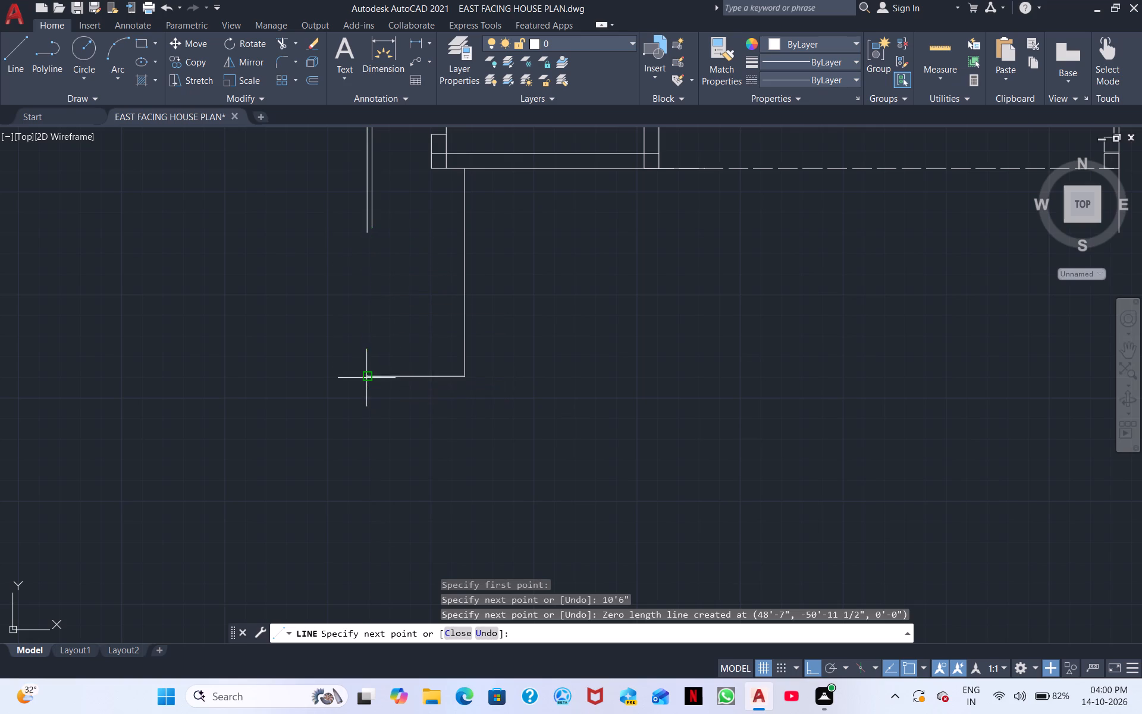
click(368, 228)
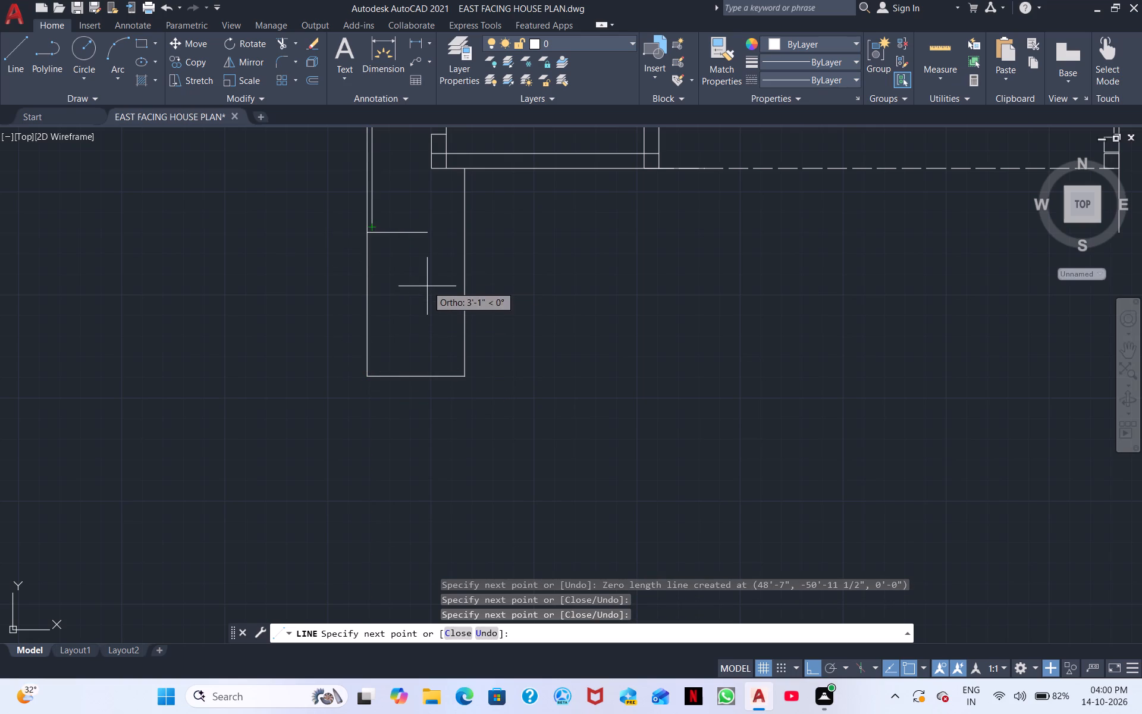
key(Escape)
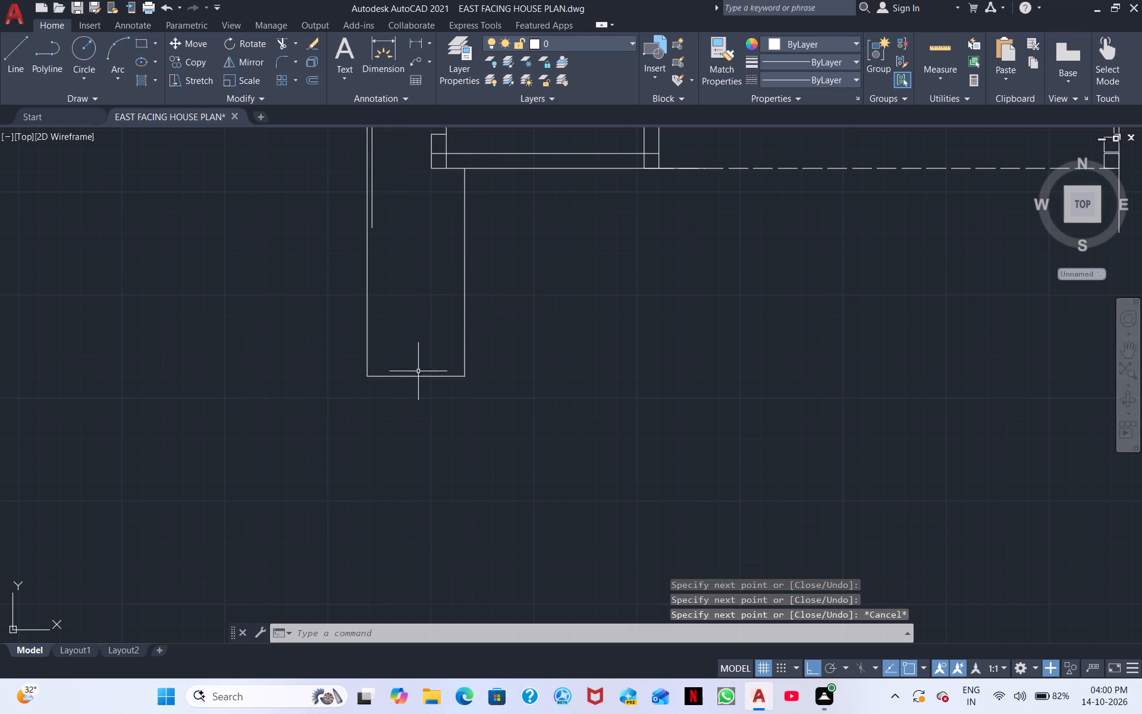
Erase the 10'6" vertical guide line and the short horizontal line joining it to the west boundary extension.
click(419, 376)
click(463, 328)
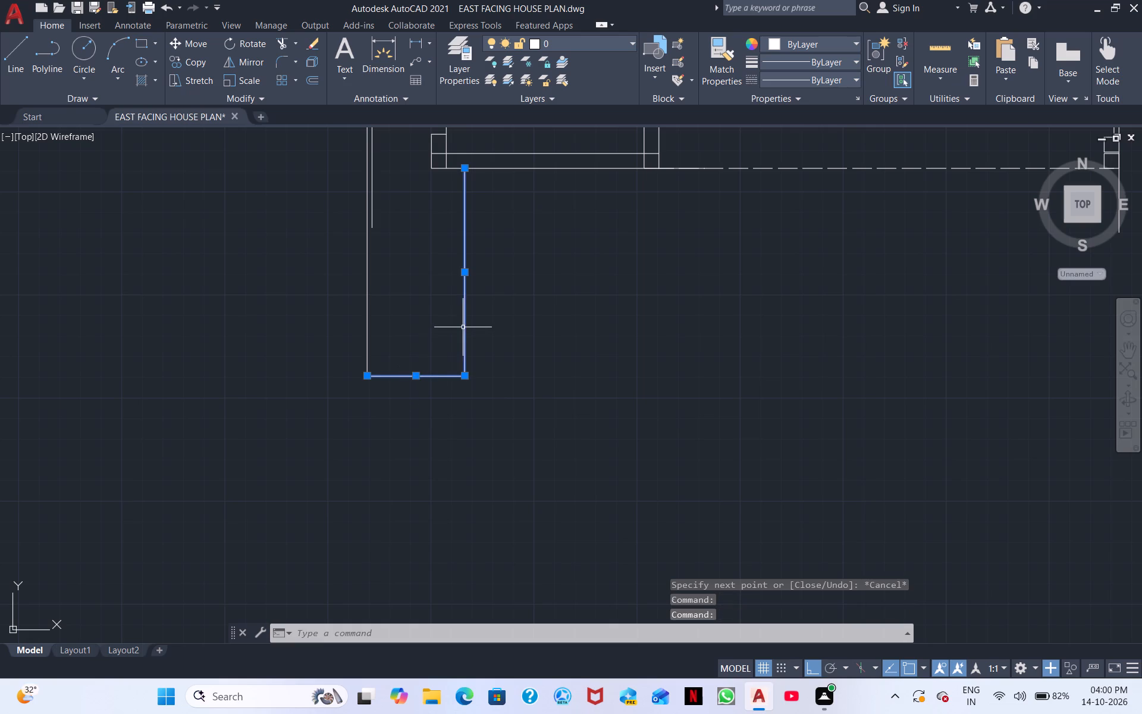
right_click(601, 320)
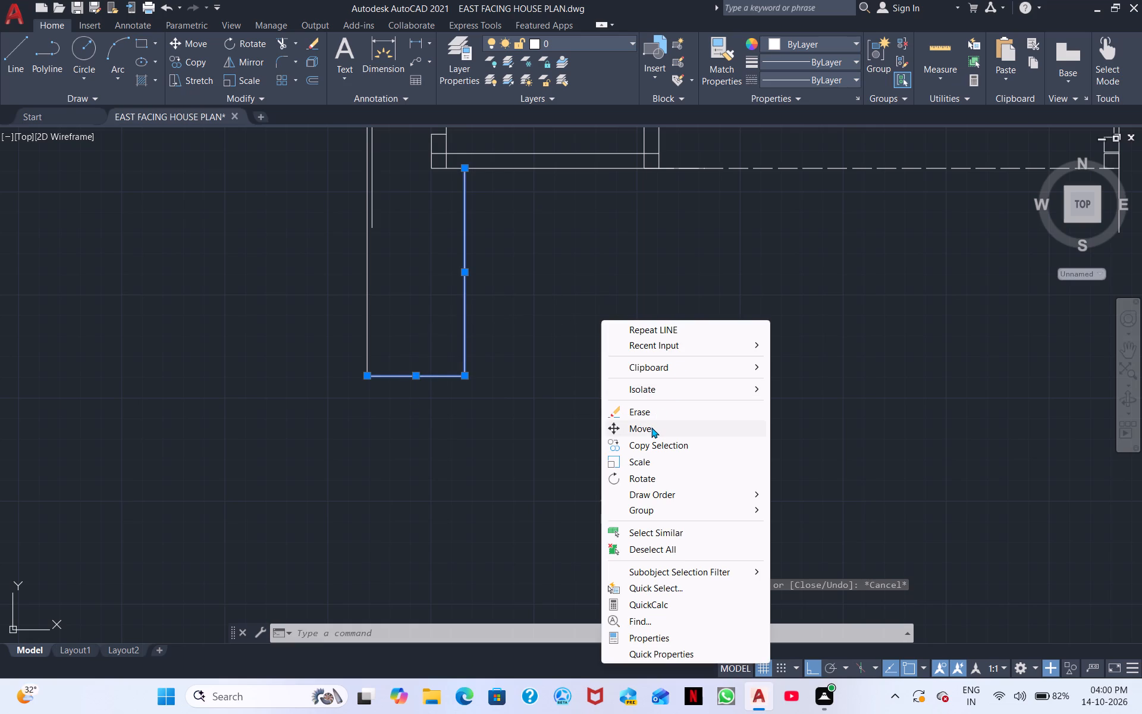
click(657, 409)
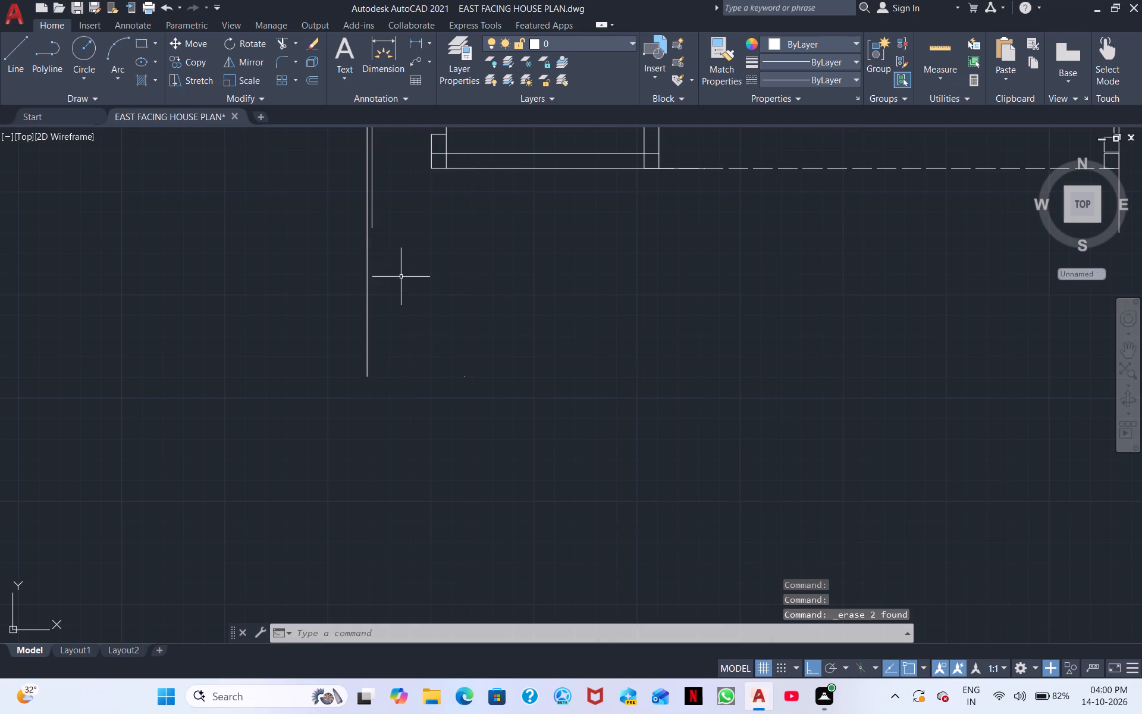
Copy the west boundary extension line from its upper endpoint to the southern end of the outer east plot boundary line.
scroll(401, 277, down, 1)
click(448, 309)
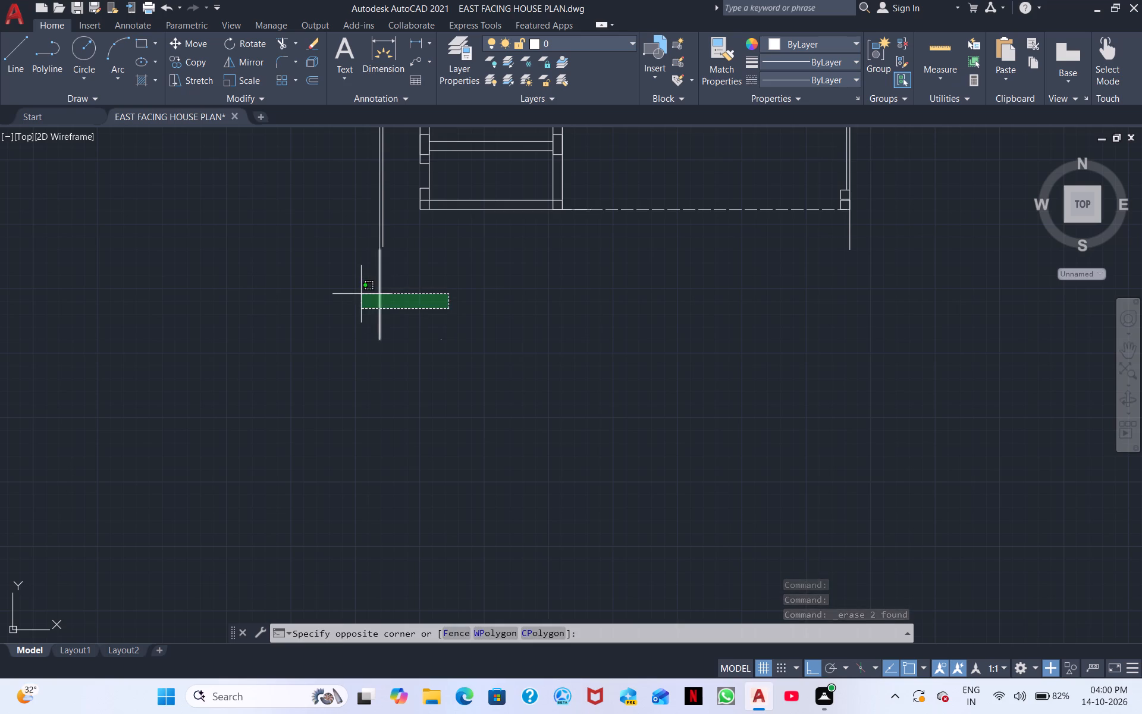
click(361, 293)
right_click(420, 289)
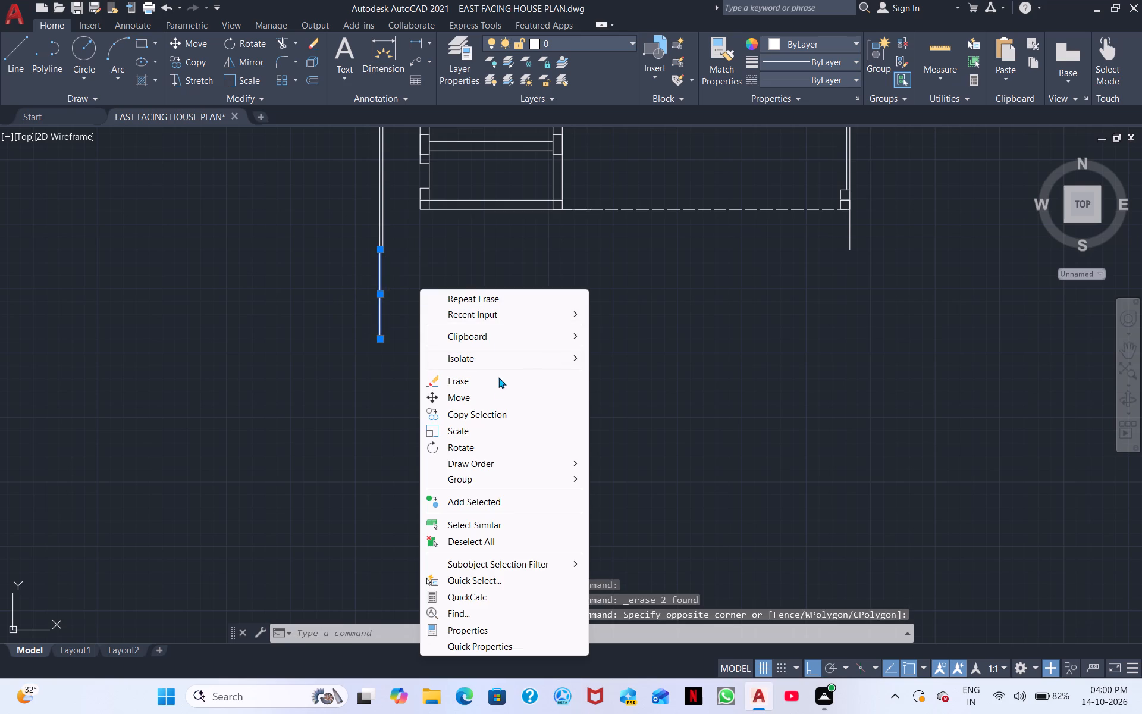
click(480, 418)
scroll(356, 237, up, 3)
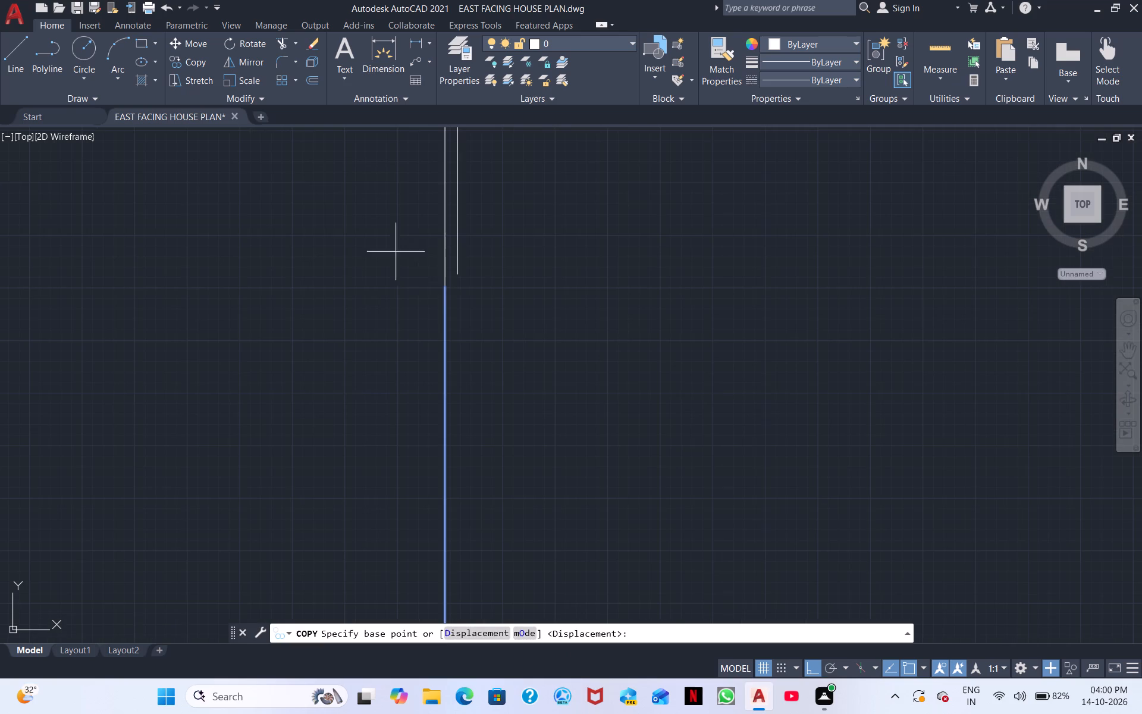
click(445, 287)
middle_drag(760, 300, 351, 287)
middle_drag(1000, 312, 350, 295)
scroll(438, 299, down, 2)
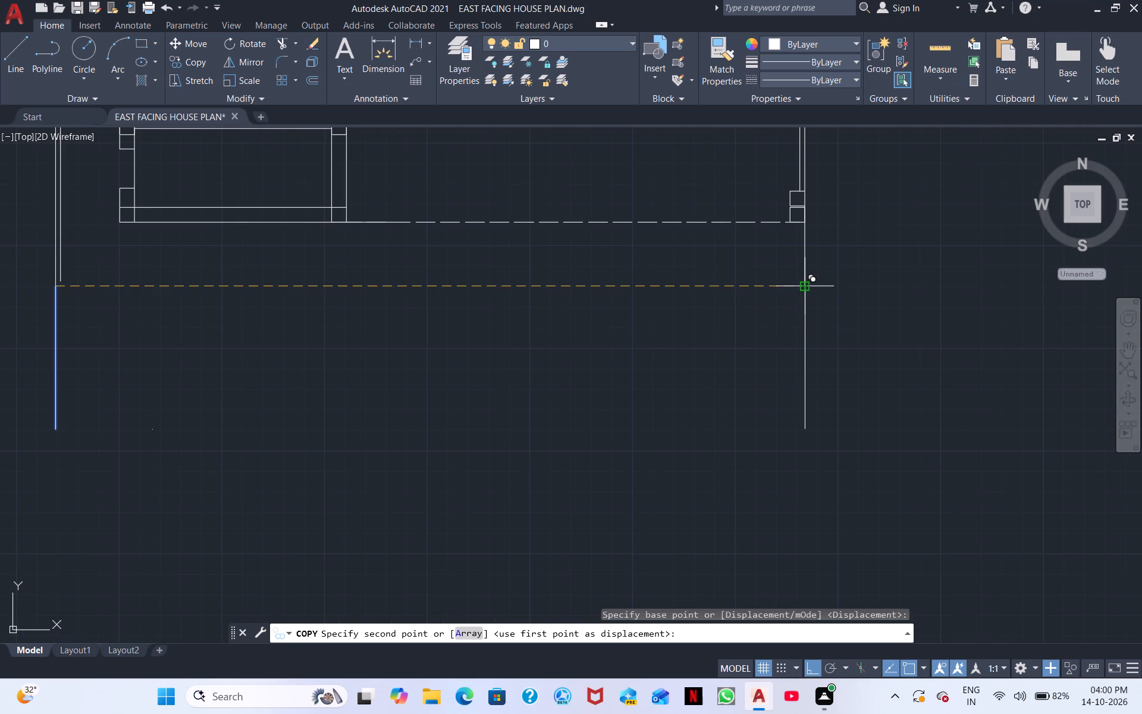
click(802, 286)
scroll(823, 321, down, 2)
right_click(682, 352)
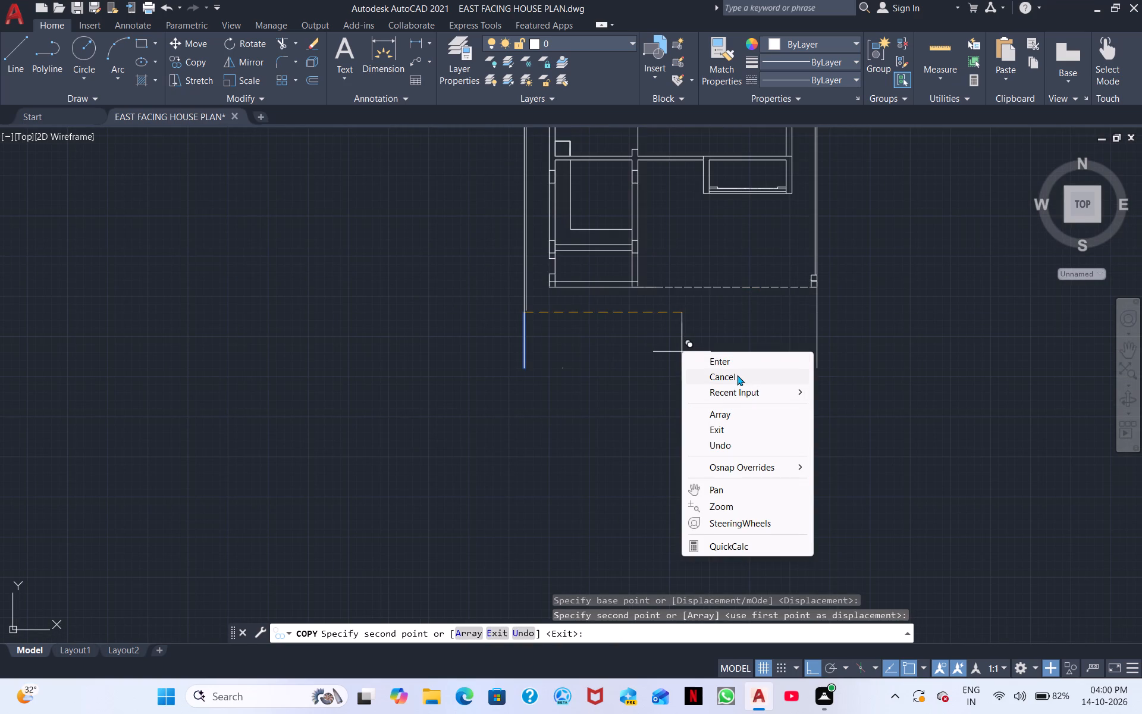
click(737, 375)
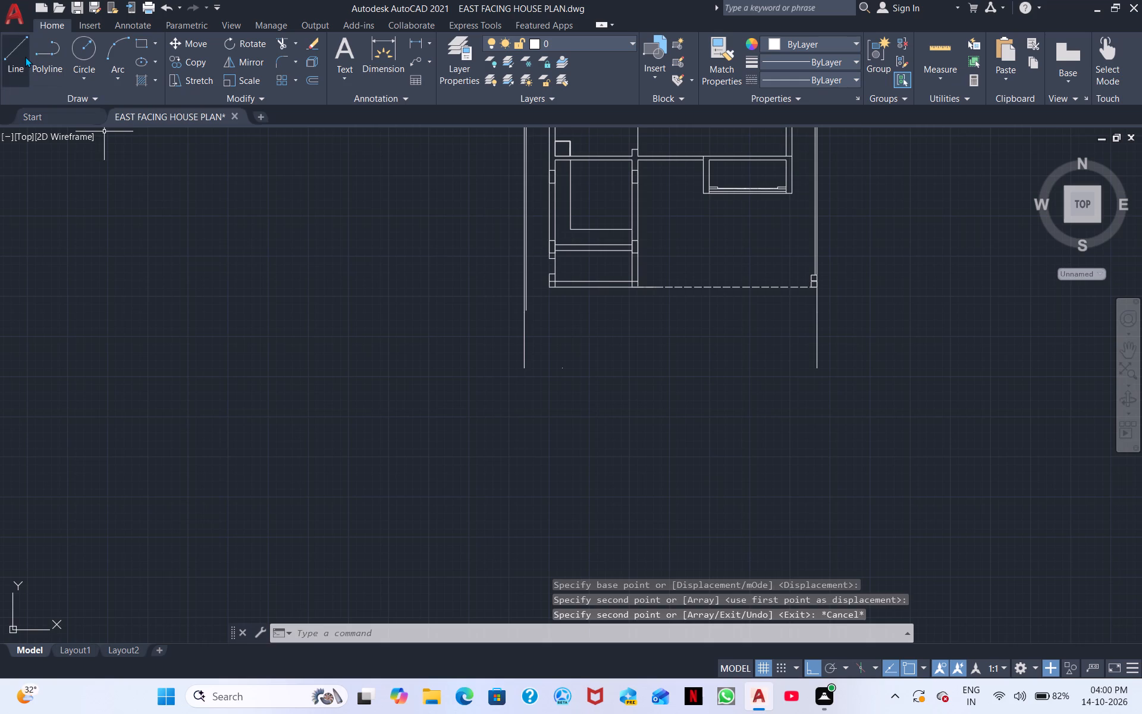
Draw a horizontal line joining the southern ends of the extended west and east plot boundaries.
click(25, 57)
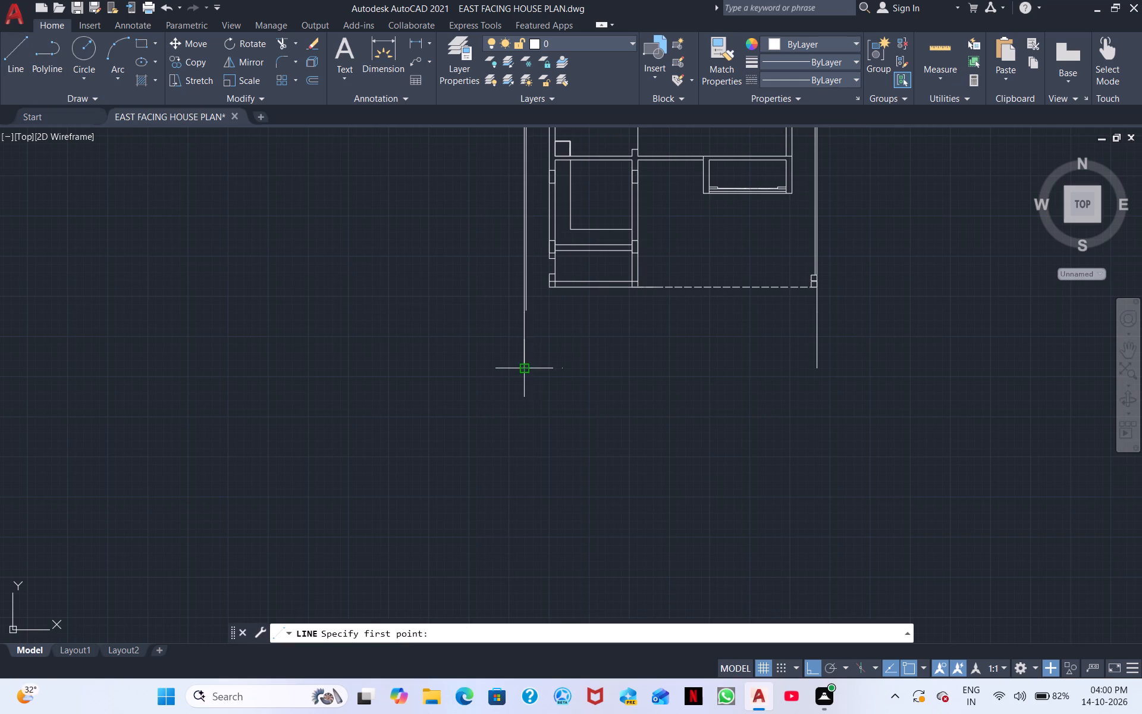
click(525, 367)
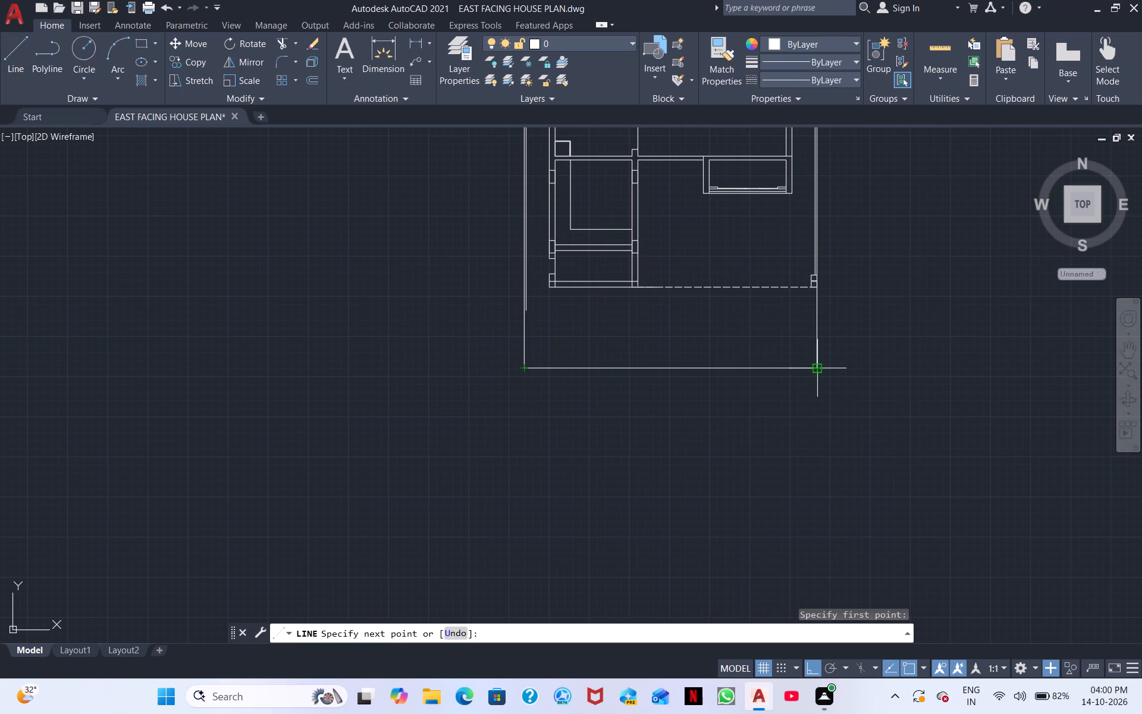
click(816, 364)
key(Escape)
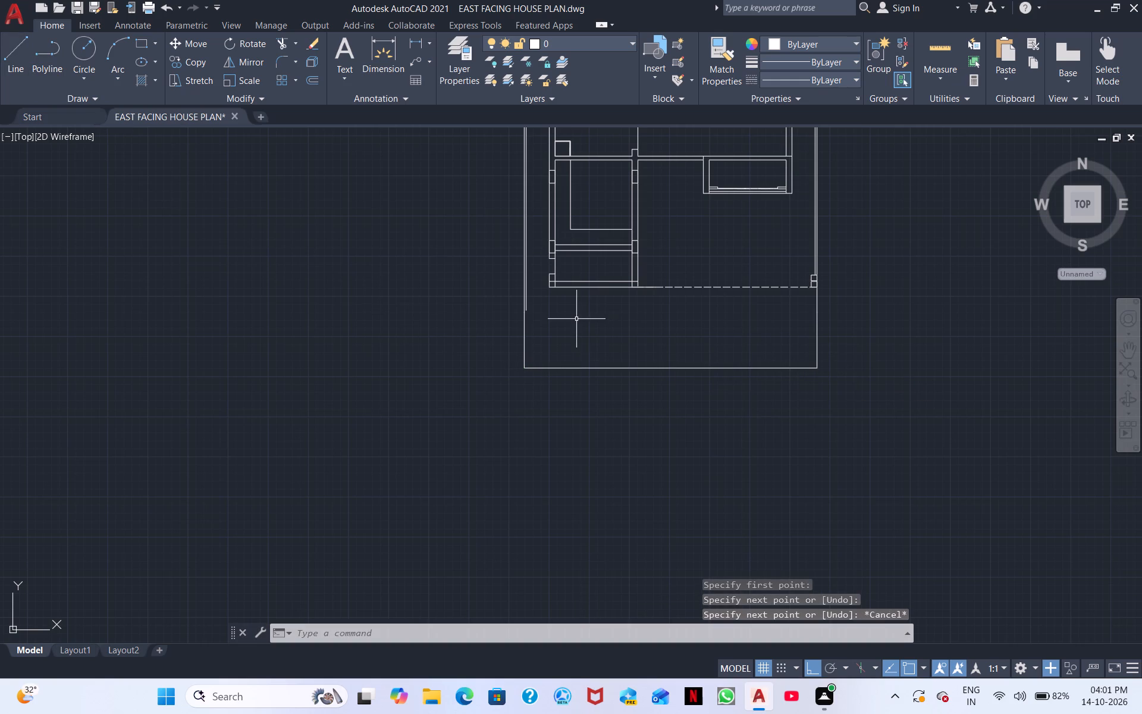
Offset the horizontal southern boundary line 3" north, toward the house.
scroll(576, 319, down, 1)
scroll(585, 318, up, 3)
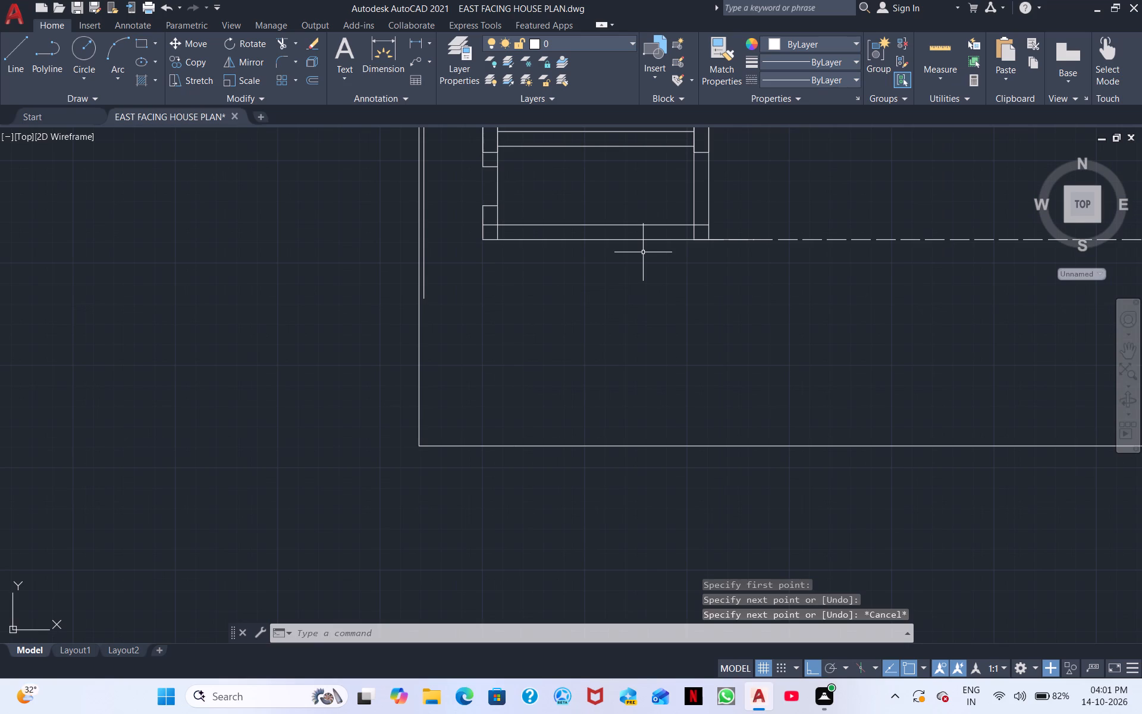
text(O)
key(space)
text(3")
key(Return)
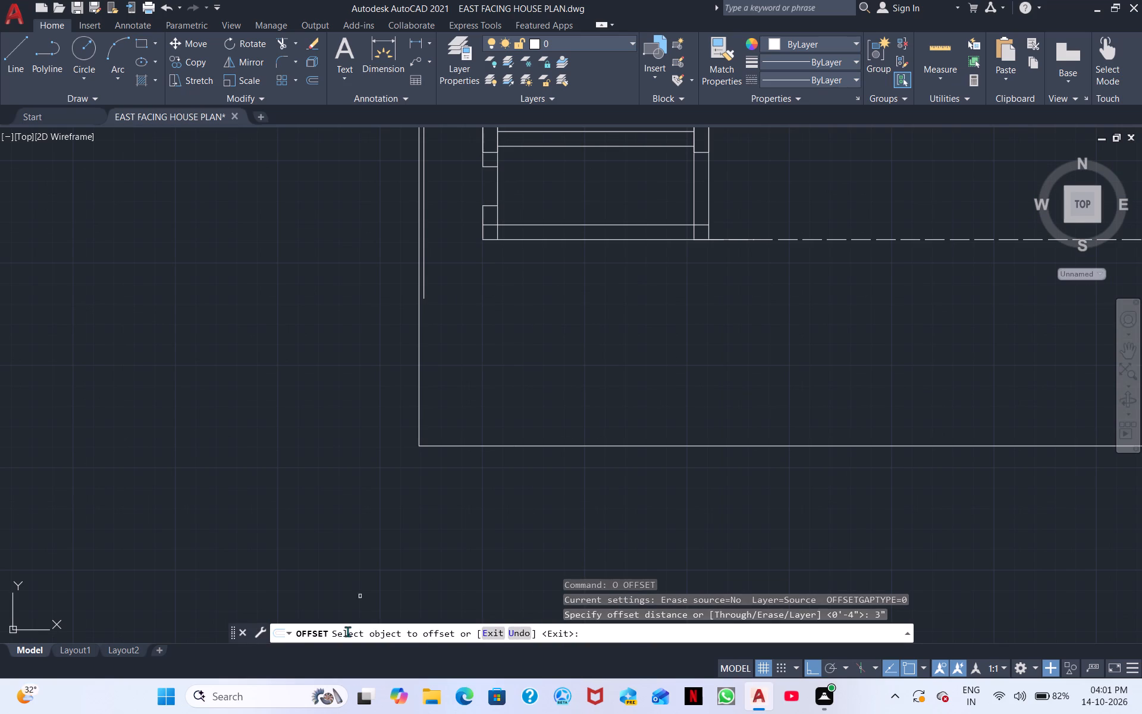
click(495, 447)
click(500, 428)
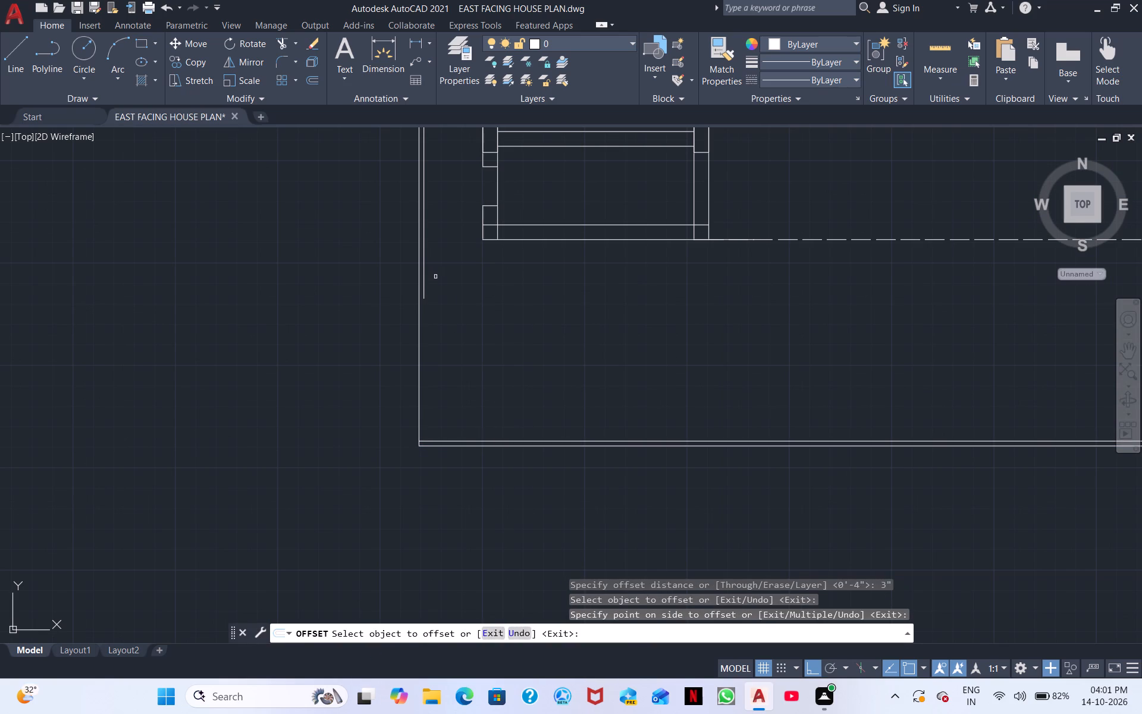
Extend the inner west boundary line south to the inner line of the southern boundary.
click(281, 46)
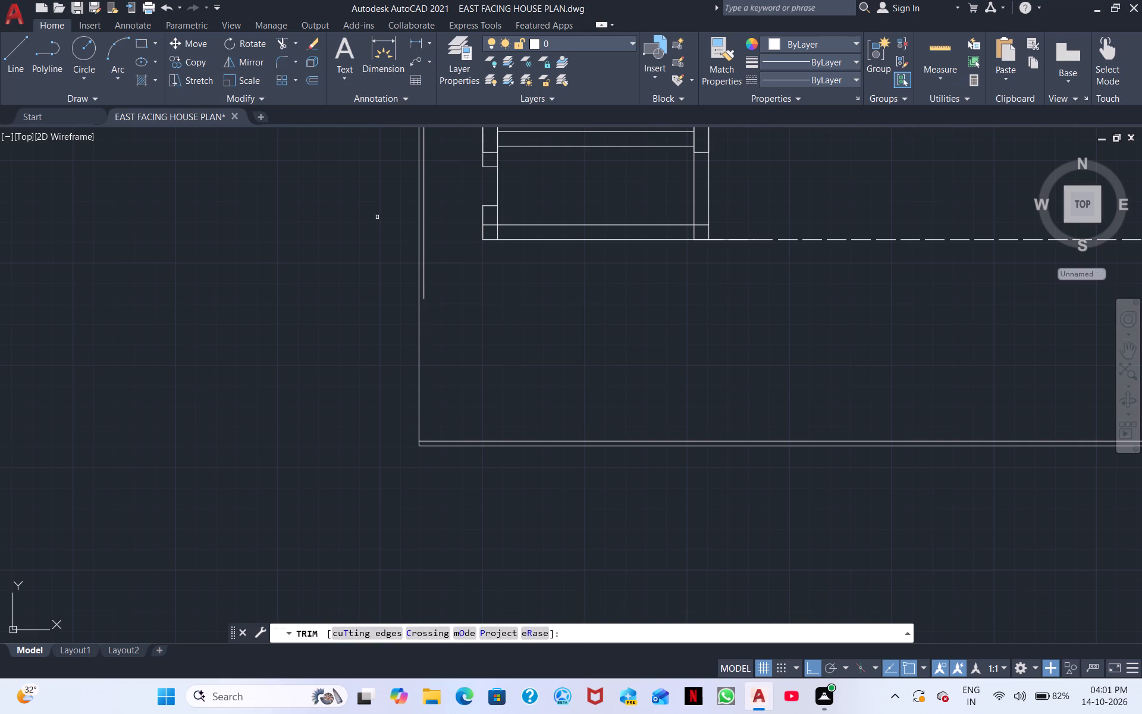
shift+click(425, 295)
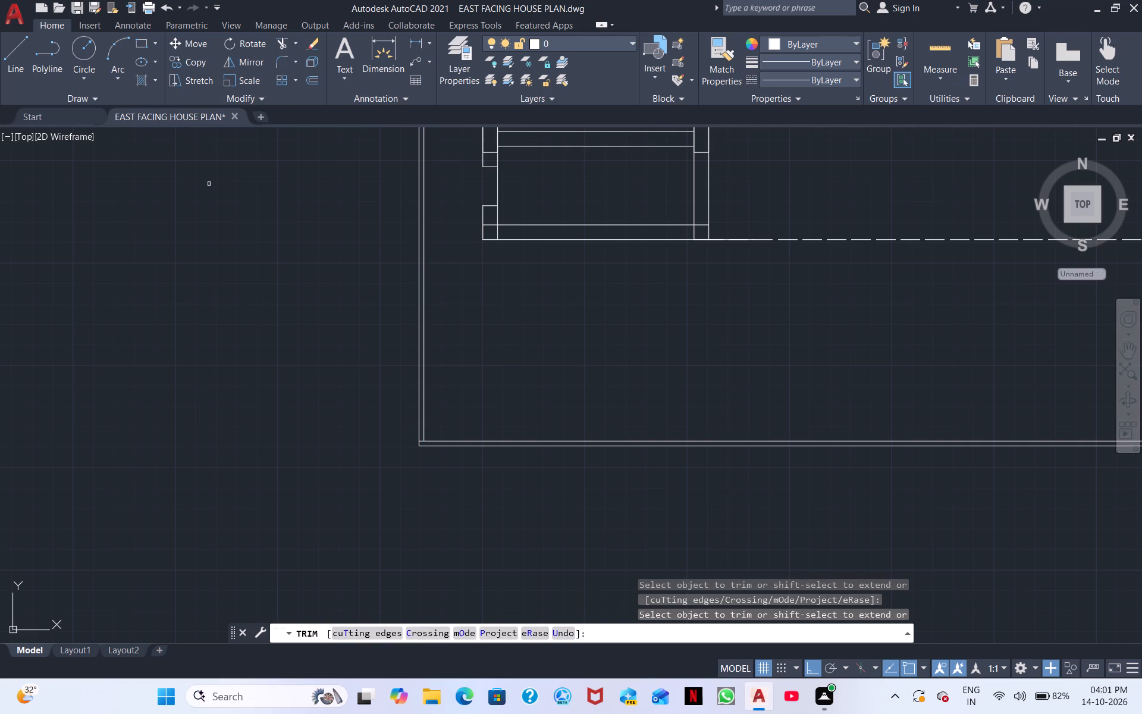
scroll(366, 464, up, 2)
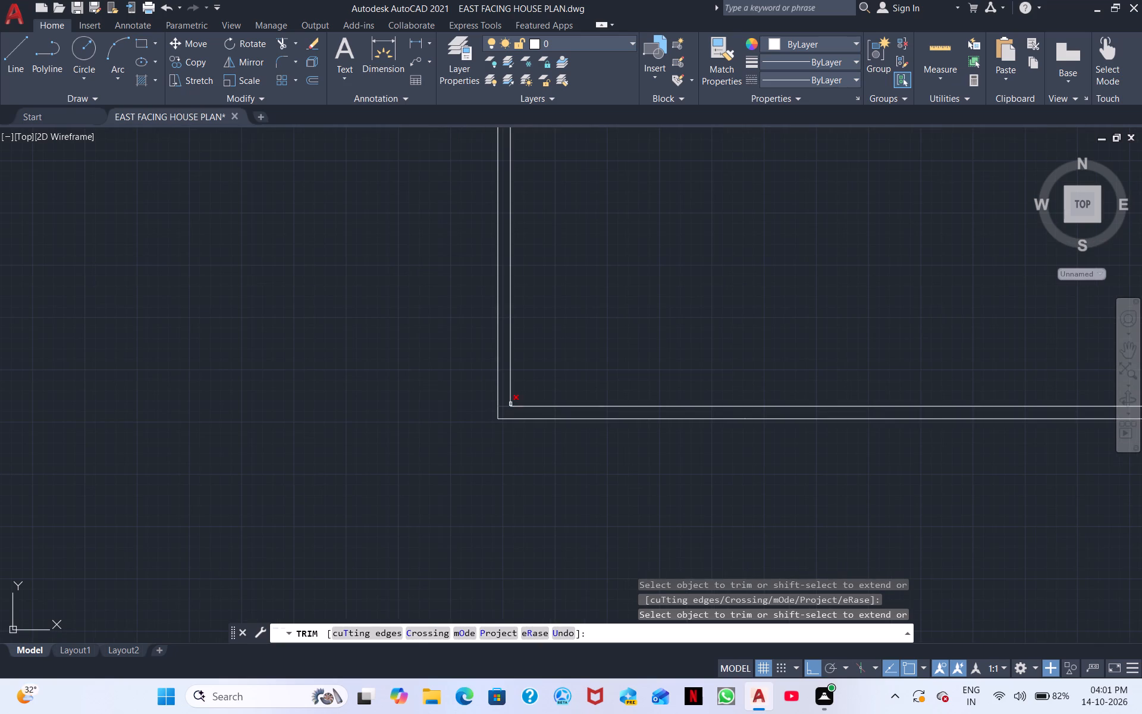
click(504, 405)
key(Escape)
Extend the inner east boundary line south through the two small pillars to the inner southern boundary line.
scroll(627, 405, down, 1)
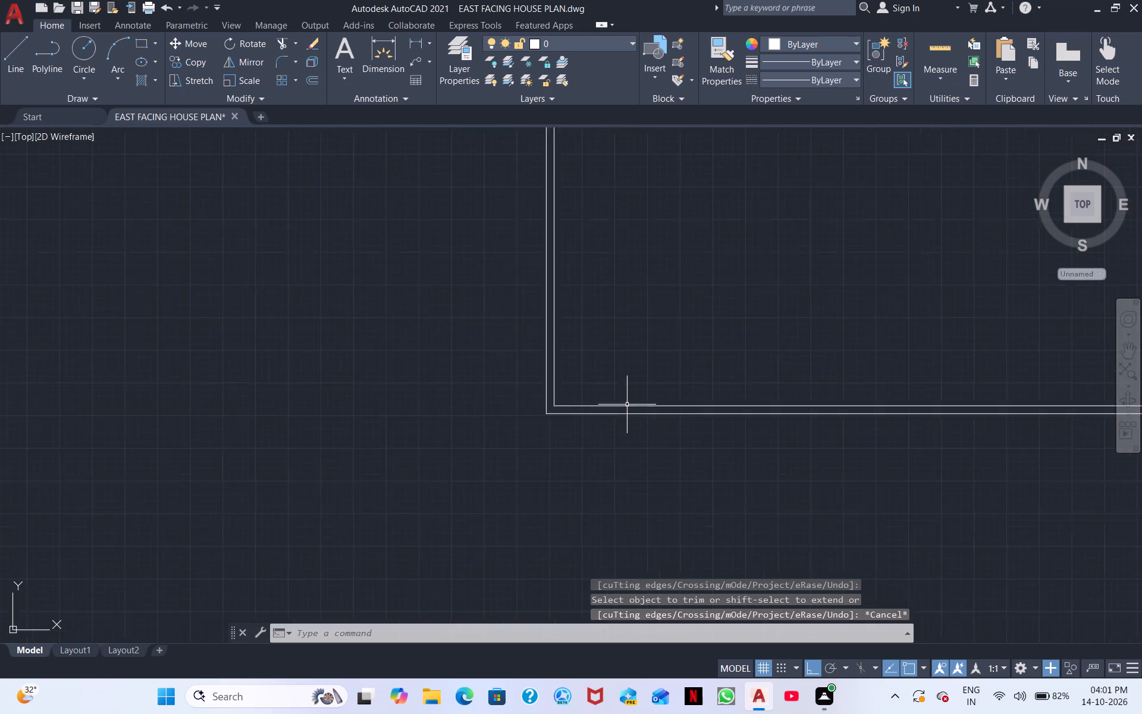
scroll(627, 405, down, 1)
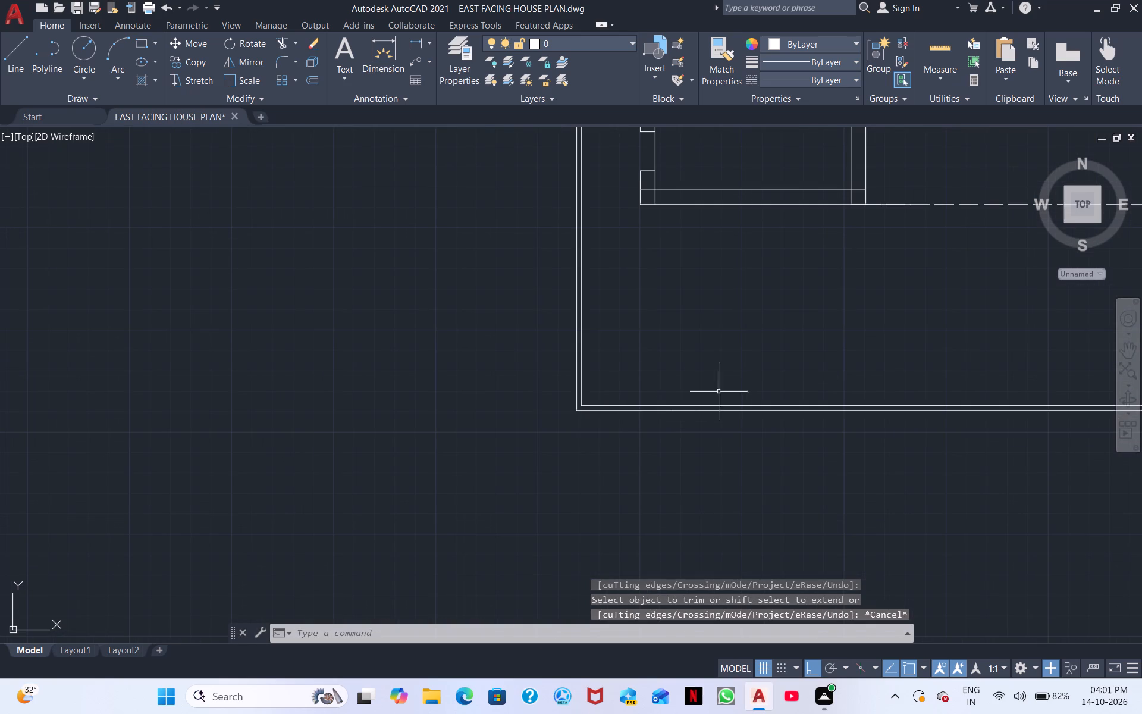
middle_drag(777, 390, 584, 339)
scroll(753, 339, down, 1)
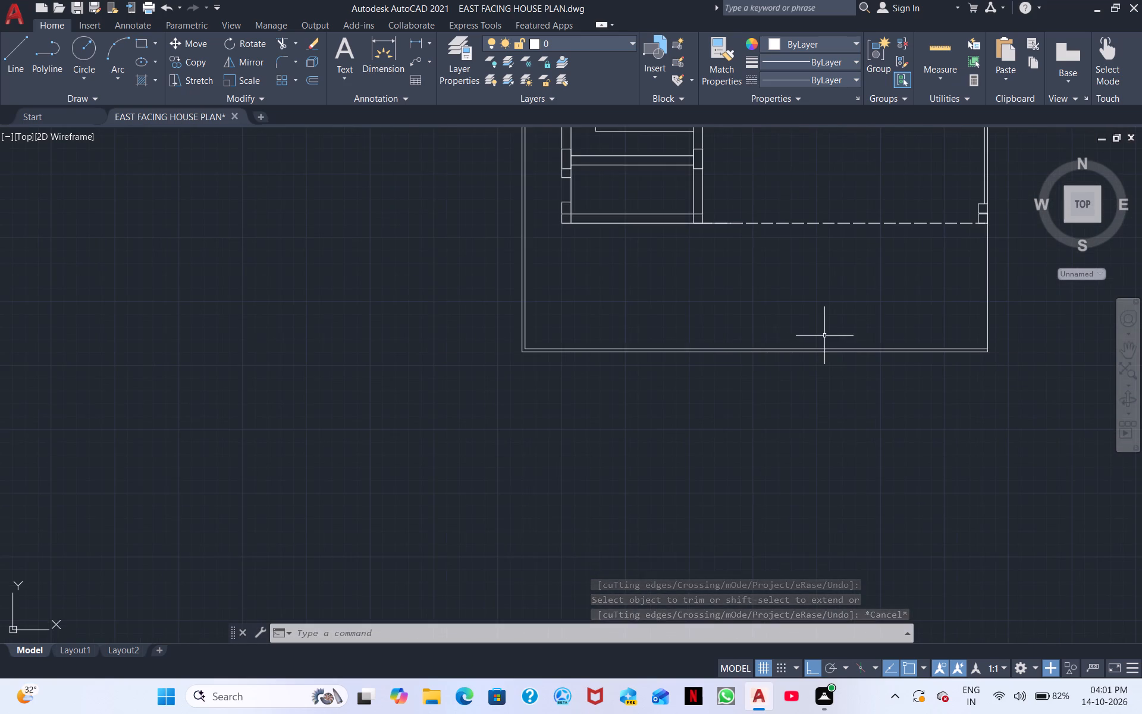
middle_drag(818, 337, 661, 355)
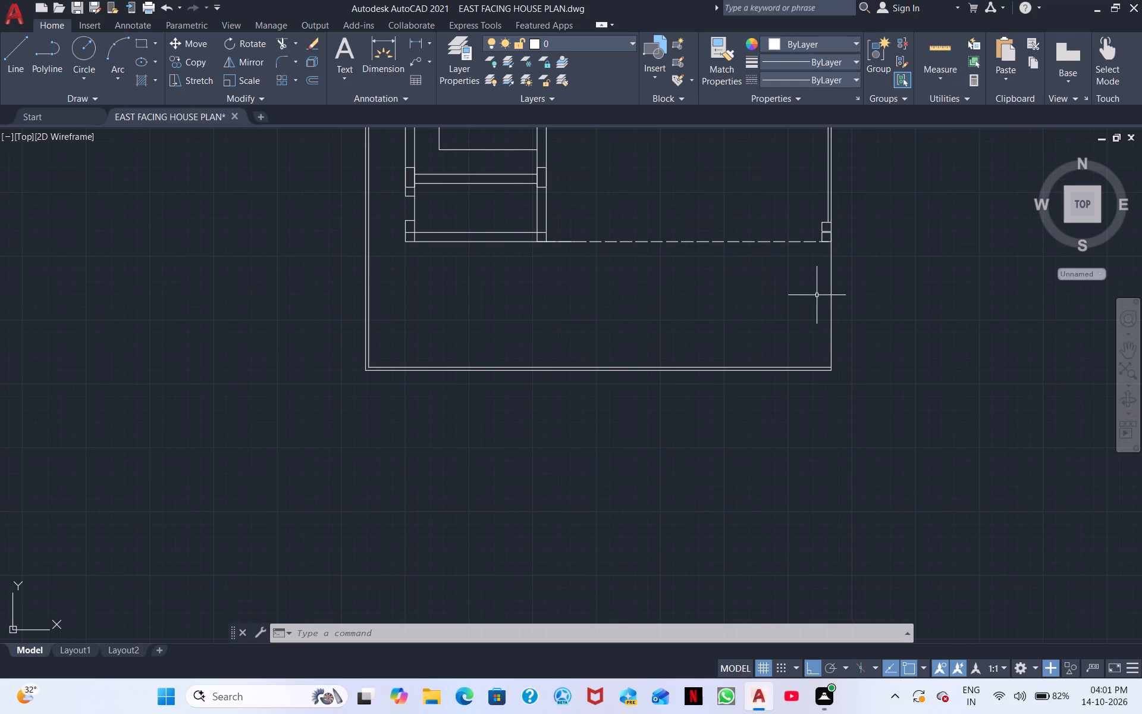
scroll(729, 344, up, 2)
middle_drag(812, 325, 506, 330)
scroll(504, 330, down, 1)
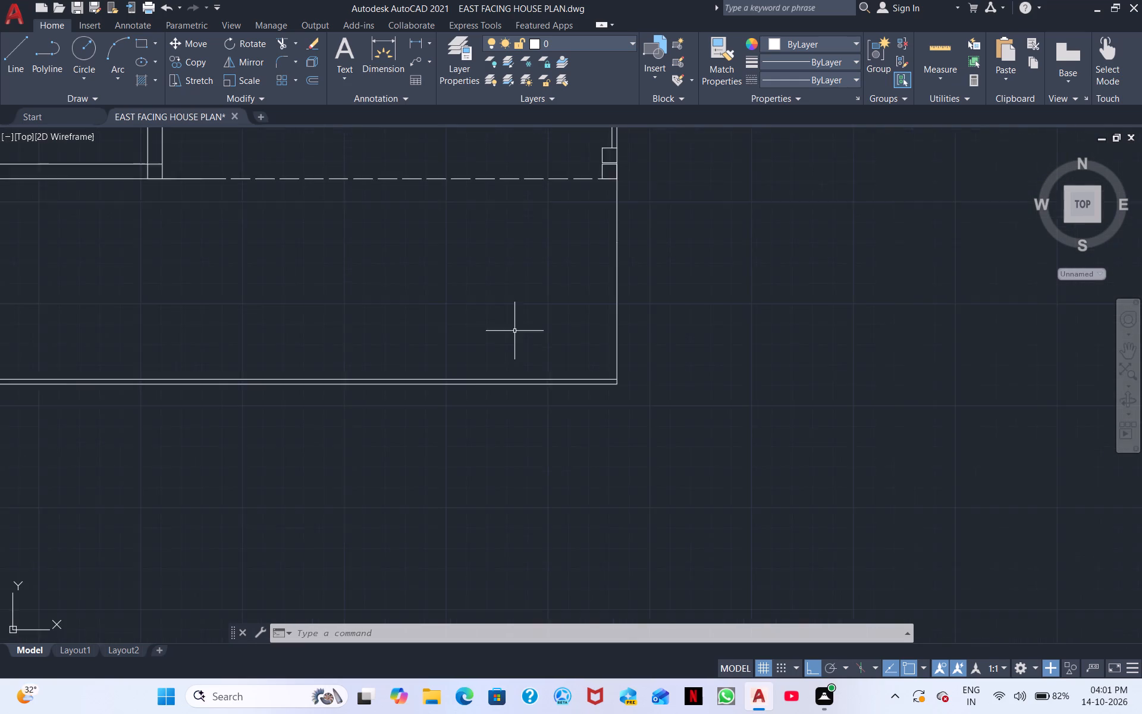
scroll(517, 331, down, 1)
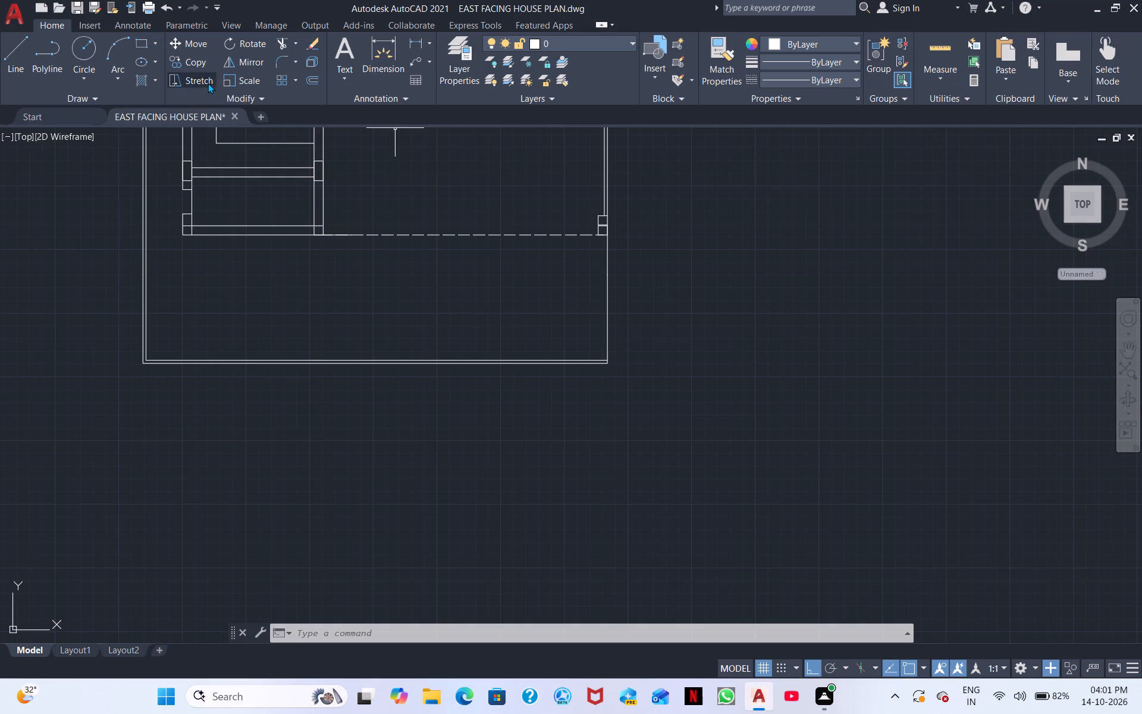
click(279, 43)
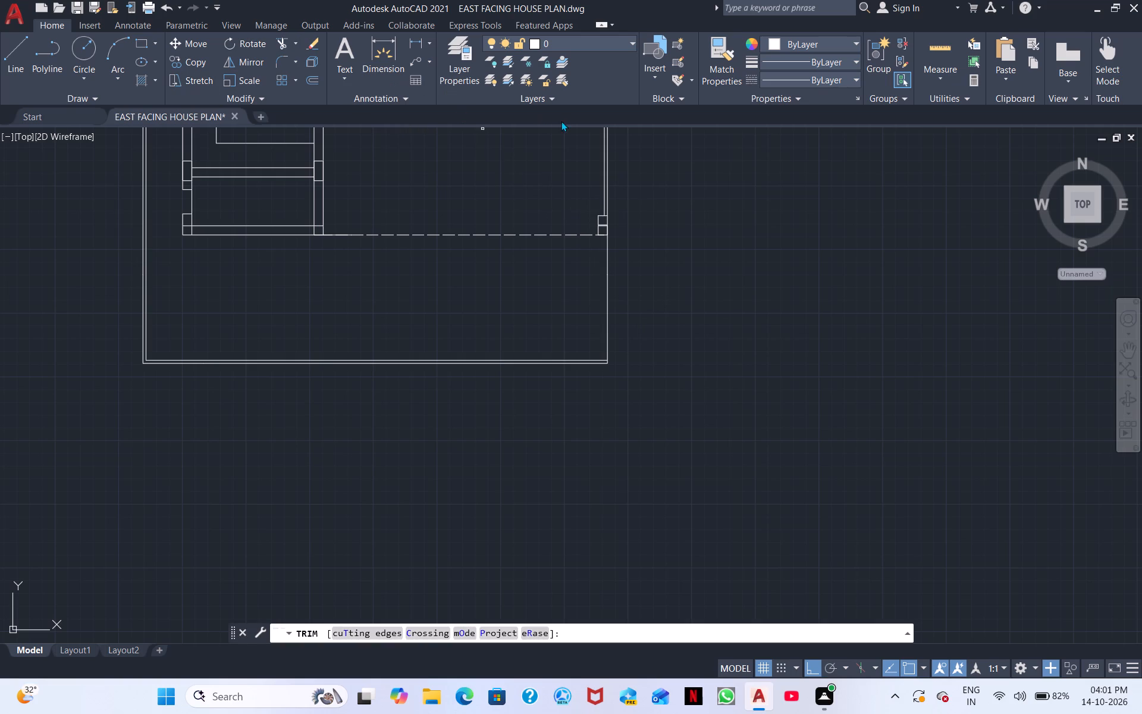
shift+click(603, 198)
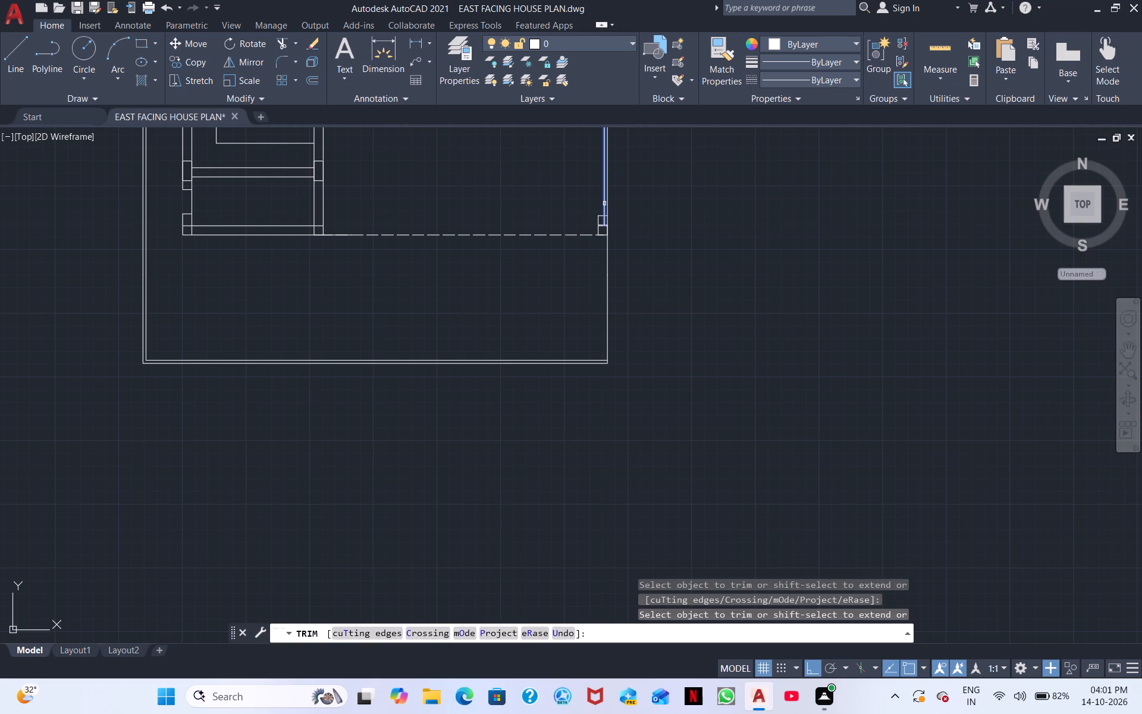
shift+click(604, 203)
shift+click(604, 203)
shift+click(604, 203)
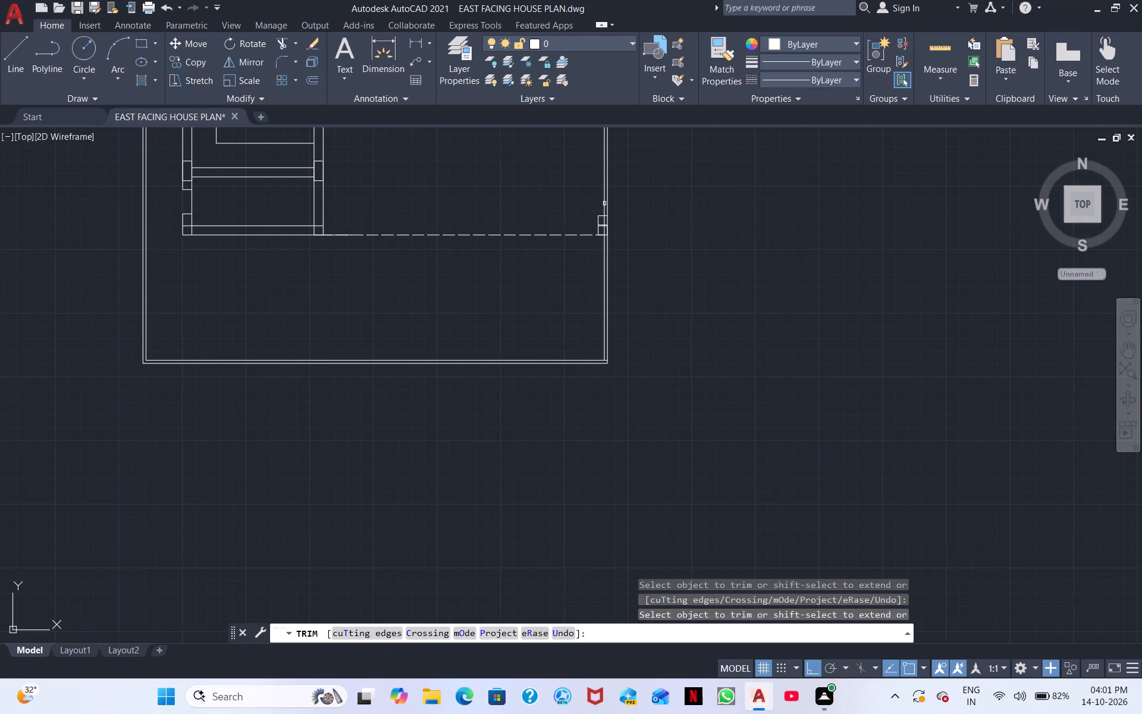
key(Escape)
Trim the inner east boundary line out of the two small pillars and the gap between them at the dashed line's east end.
scroll(641, 243, up, 3)
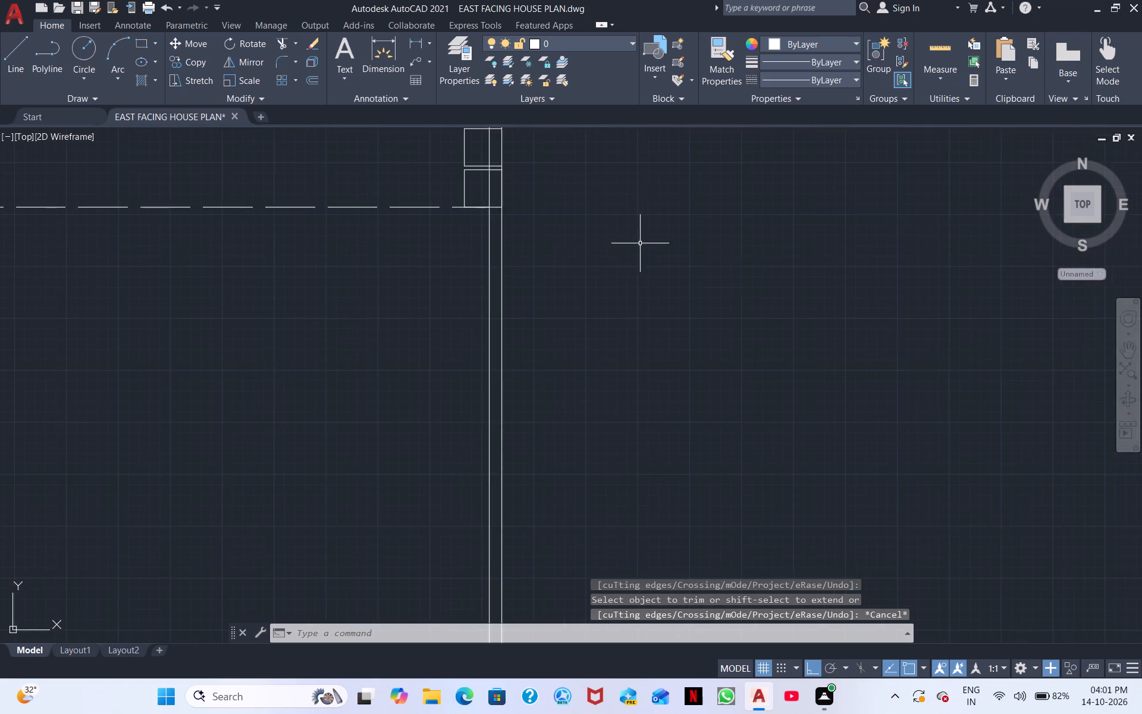
middle_drag(640, 243, 760, 524)
click(285, 46)
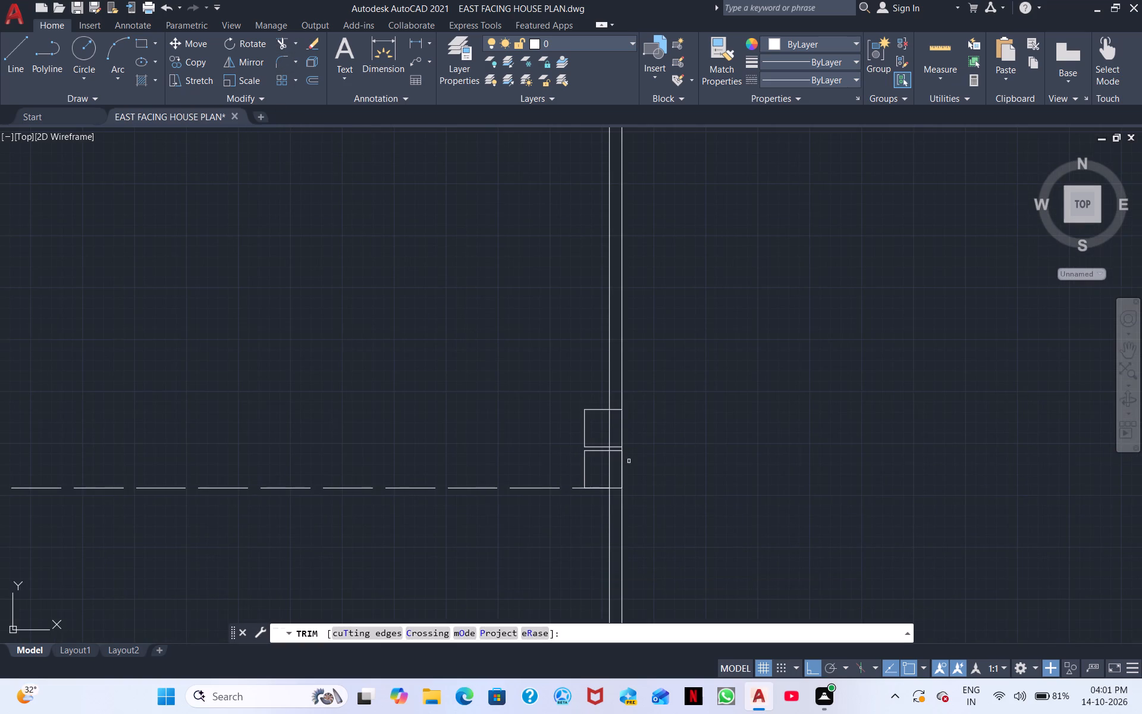
scroll(629, 461, up, 3)
drag(503, 355, 513, 354)
drag(517, 353, 559, 342)
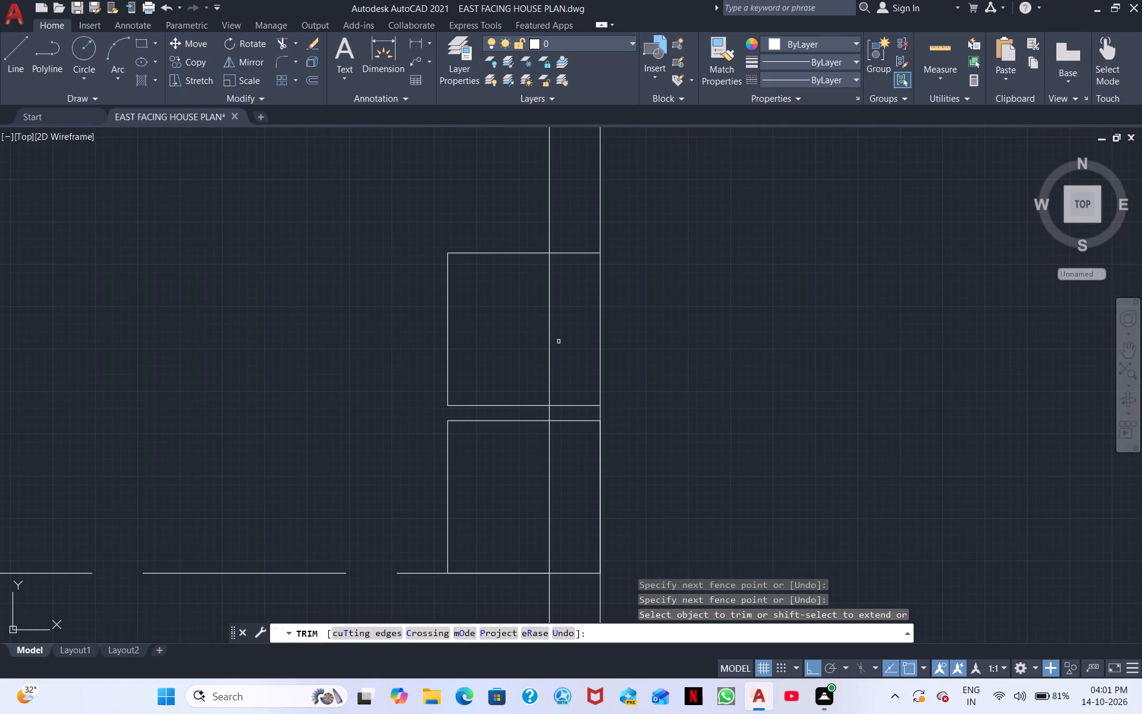
drag(559, 342, 510, 337)
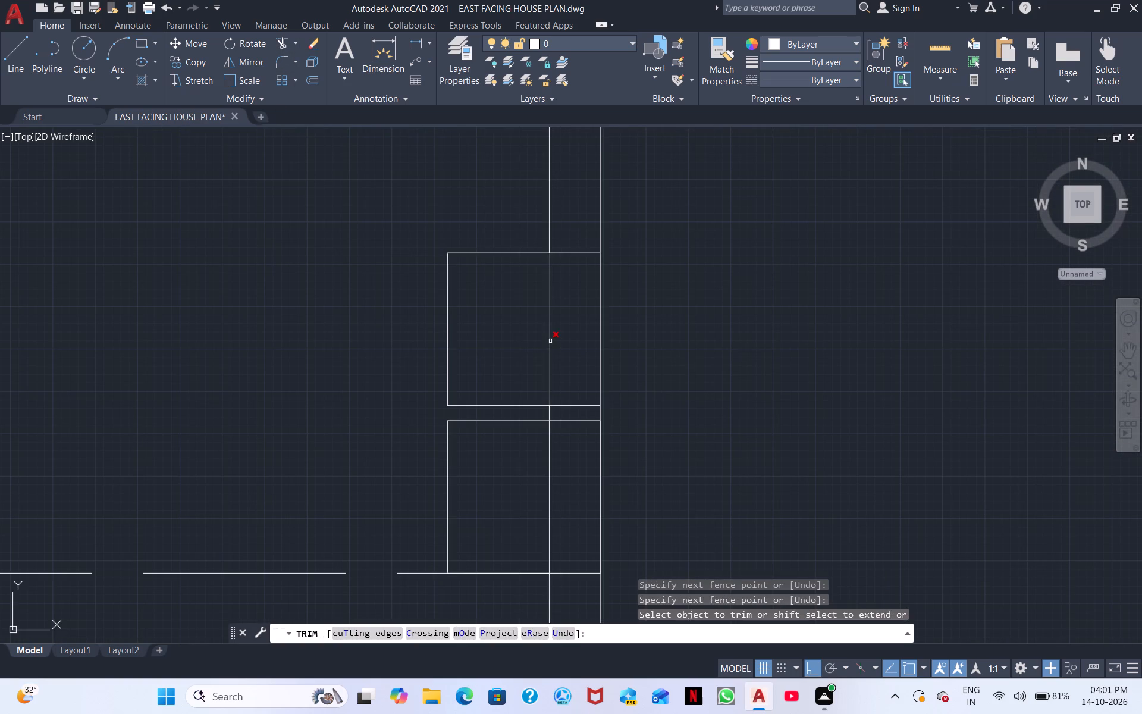
click(551, 340)
drag(552, 414, 531, 417)
drag(551, 450, 531, 450)
middle_drag(525, 471, 522, 359)
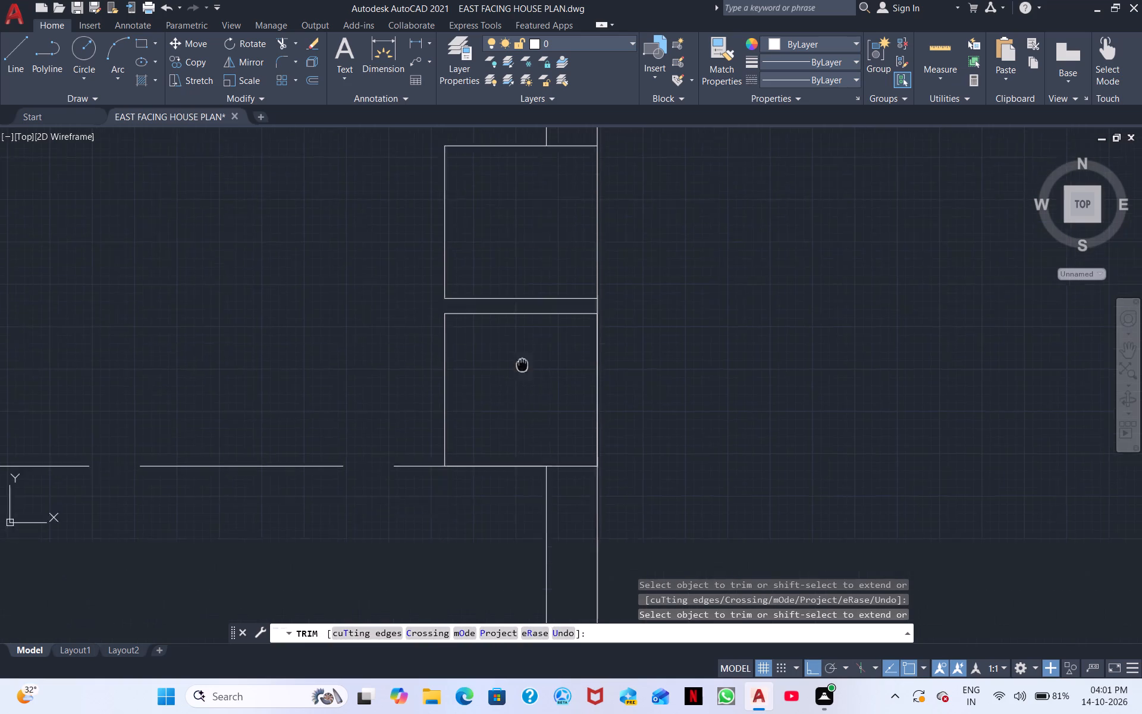
middle_drag(522, 359, 505, 290)
scroll(496, 447, down, 2)
middle_drag(451, 508, 412, 322)
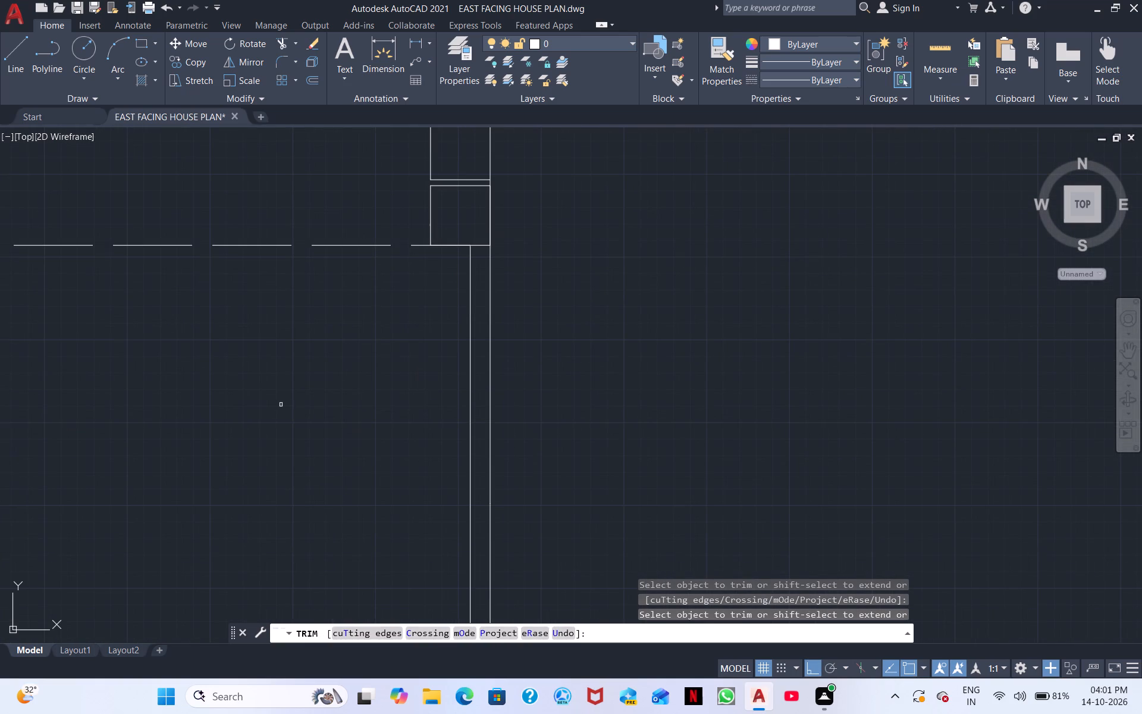
middle_drag(206, 477, 456, 264)
scroll(382, 395, down, 3)
middle_drag(318, 435, 487, 272)
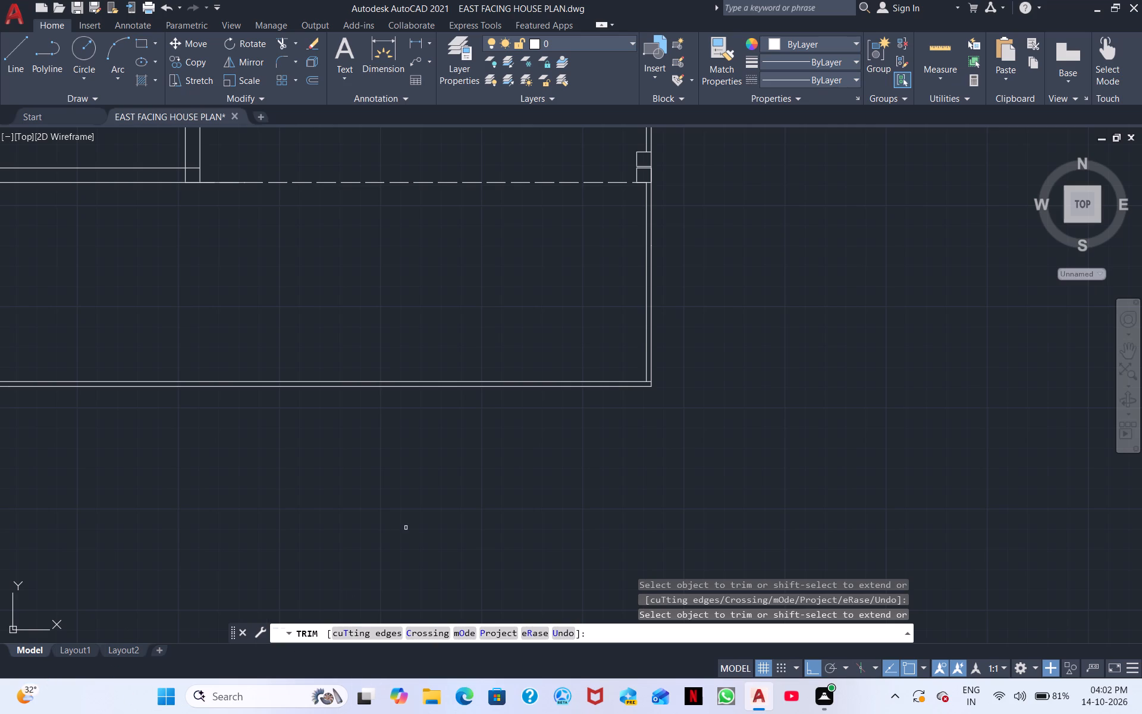
middle_drag(442, 467, 660, 544)
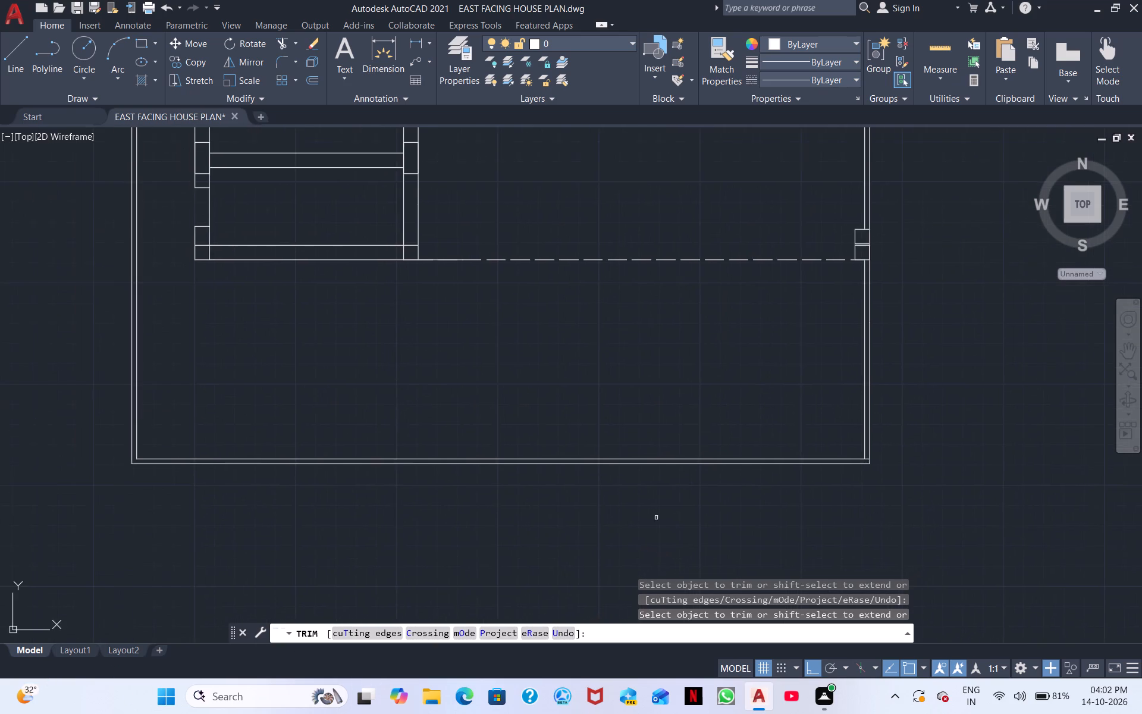
scroll(466, 456, down, 2)
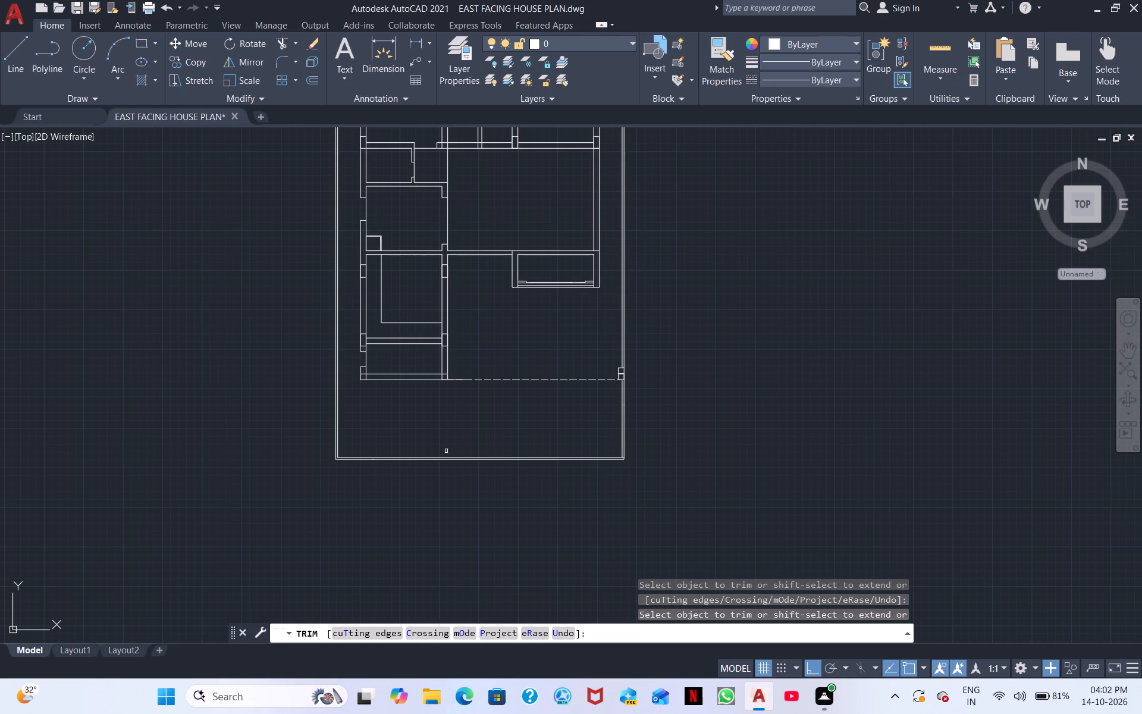
middle_drag(445, 452, 610, 516)
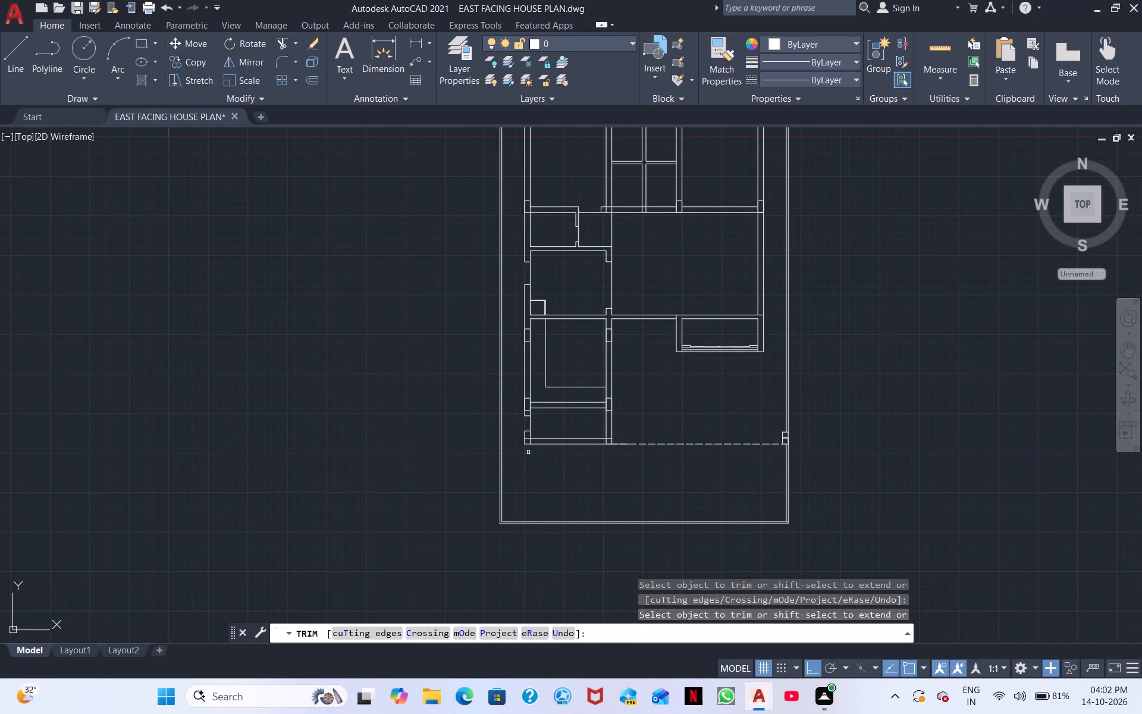
key(Escape)
Draw a rectangle spanning the wall thickness in the west wall of the room containing the L-shaped counter line, between its two pillars.
middle_drag(651, 494, 698, 598)
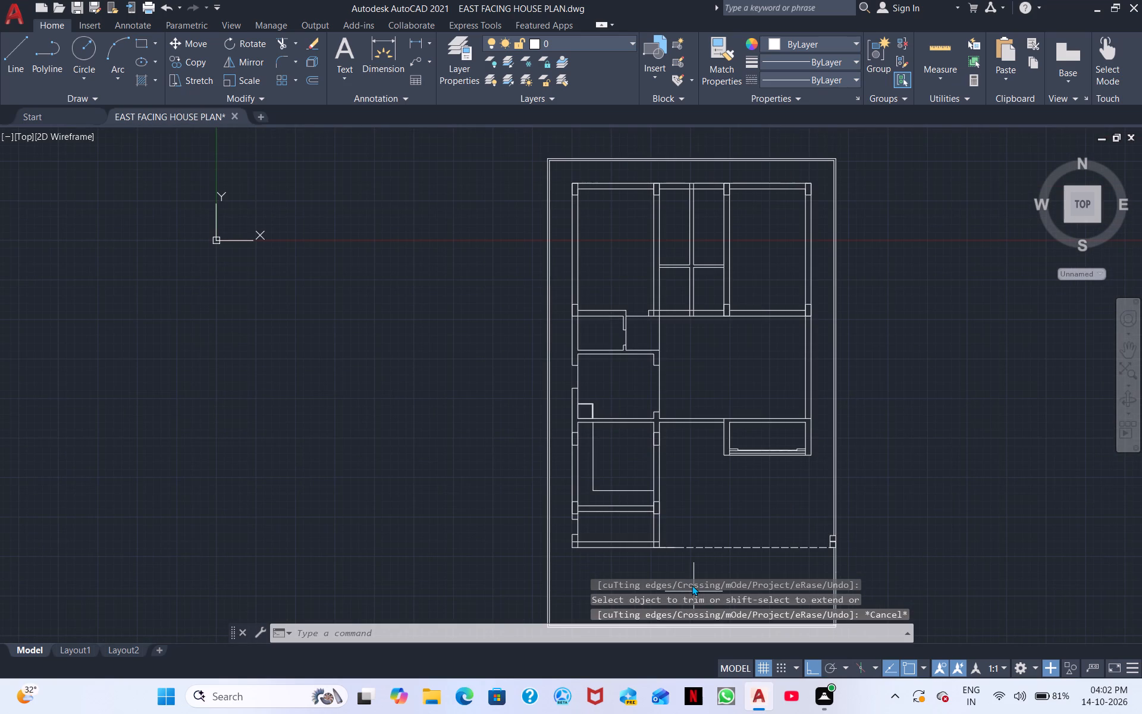
scroll(617, 452, up, 2)
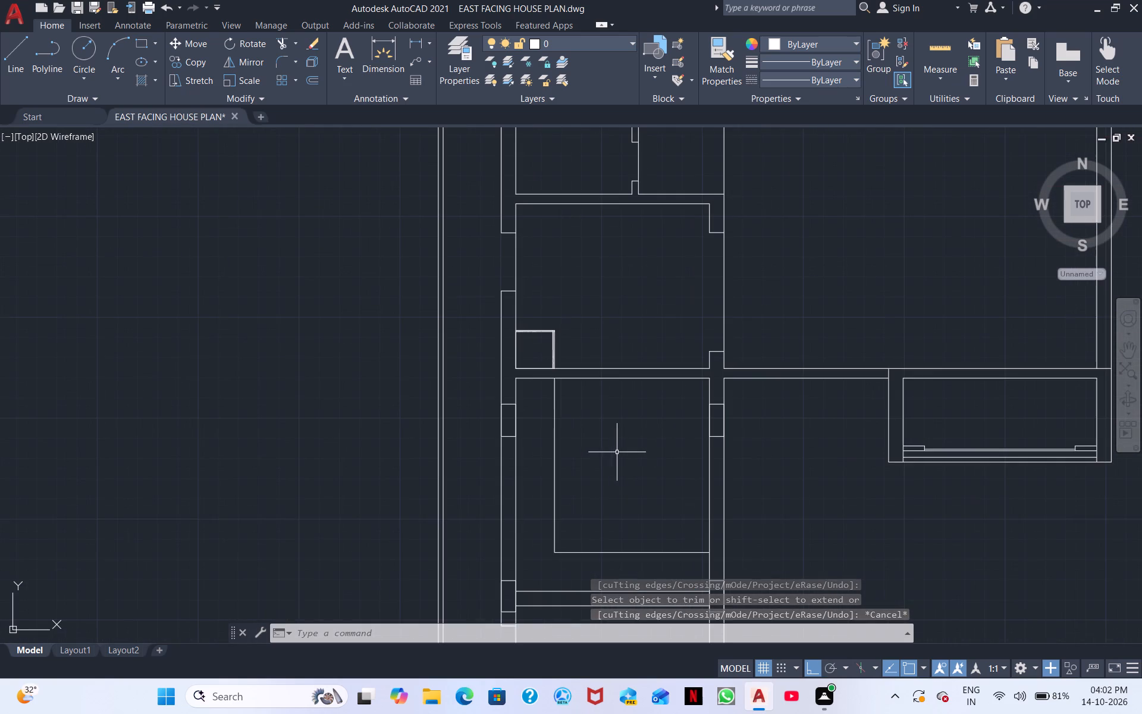
middle_drag(631, 483, 665, 445)
middle_drag(647, 444, 705, 400)
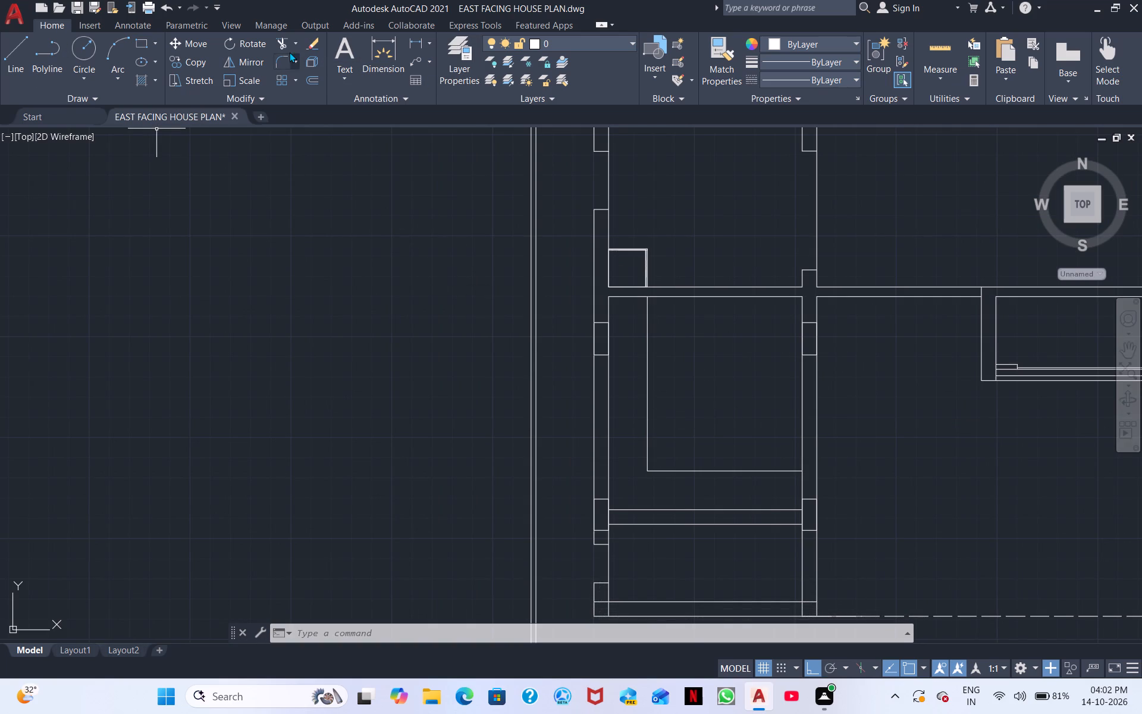
click(140, 43)
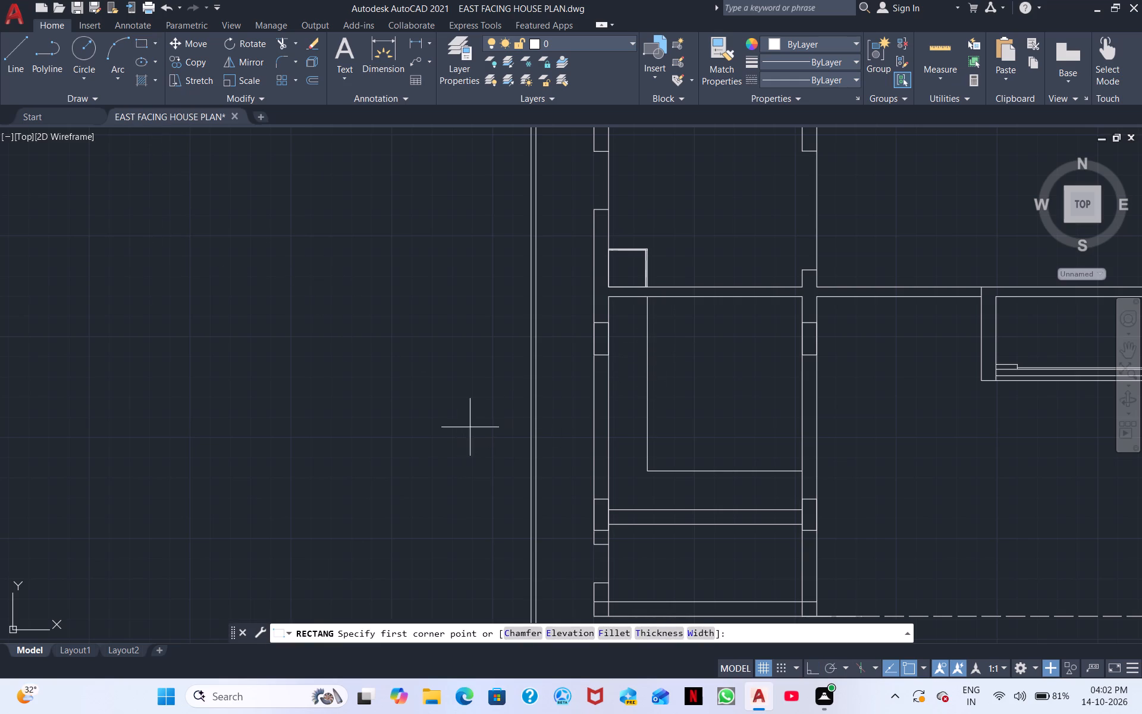
click(608, 387)
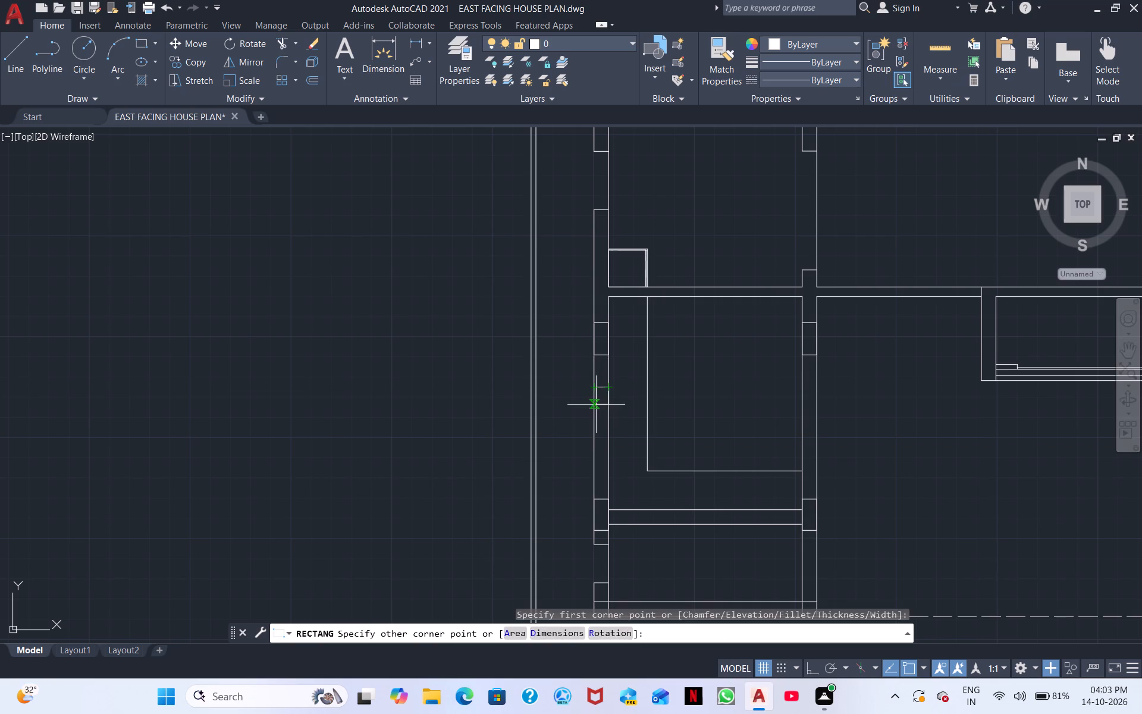
click(594, 453)
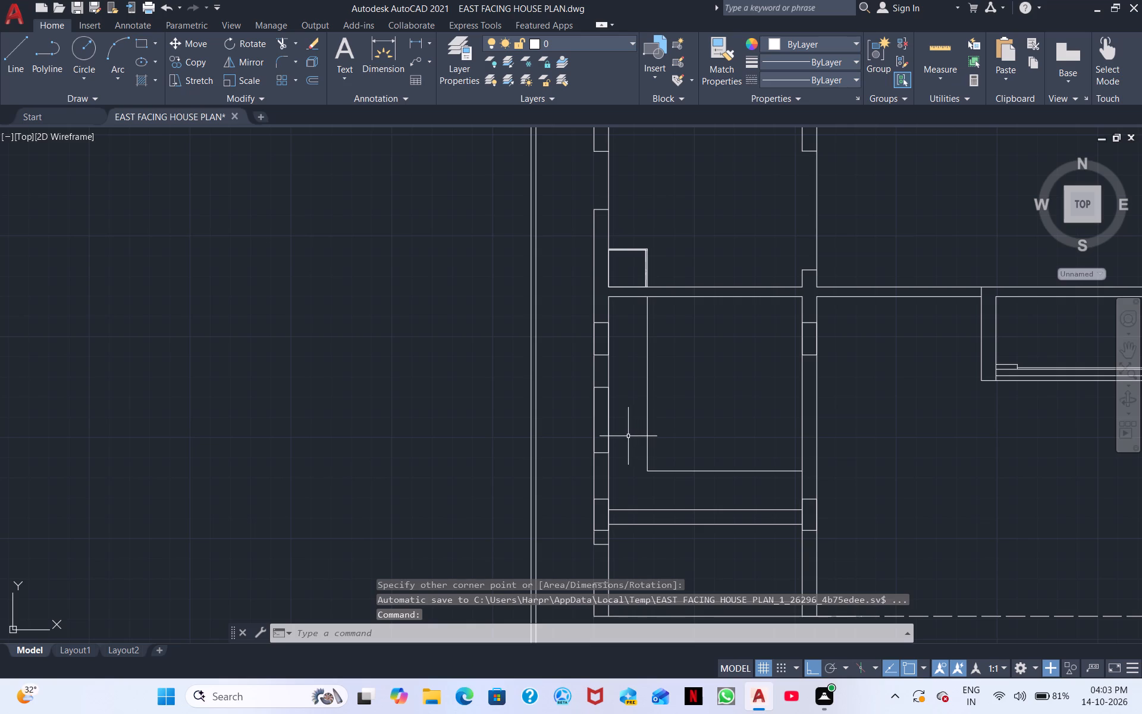
key(Escape)
Draw a rectangle spanning the wall thickness in the same room's south wall, just short of its east end.
key(space)
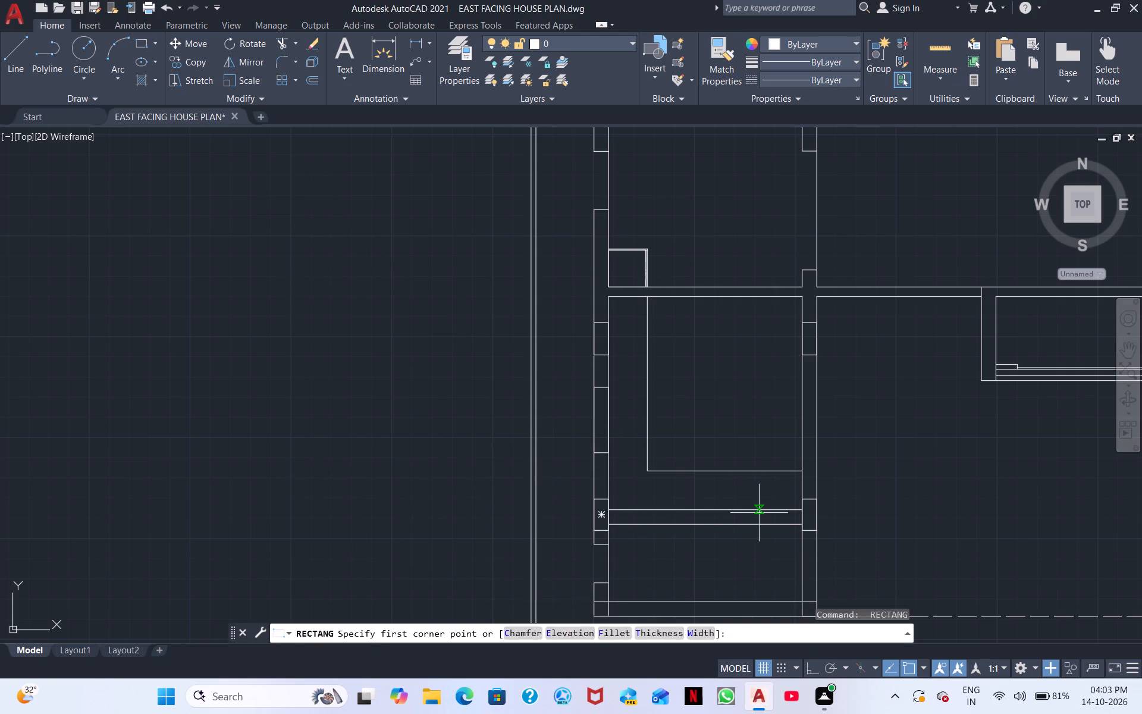
scroll(782, 513, up, 1)
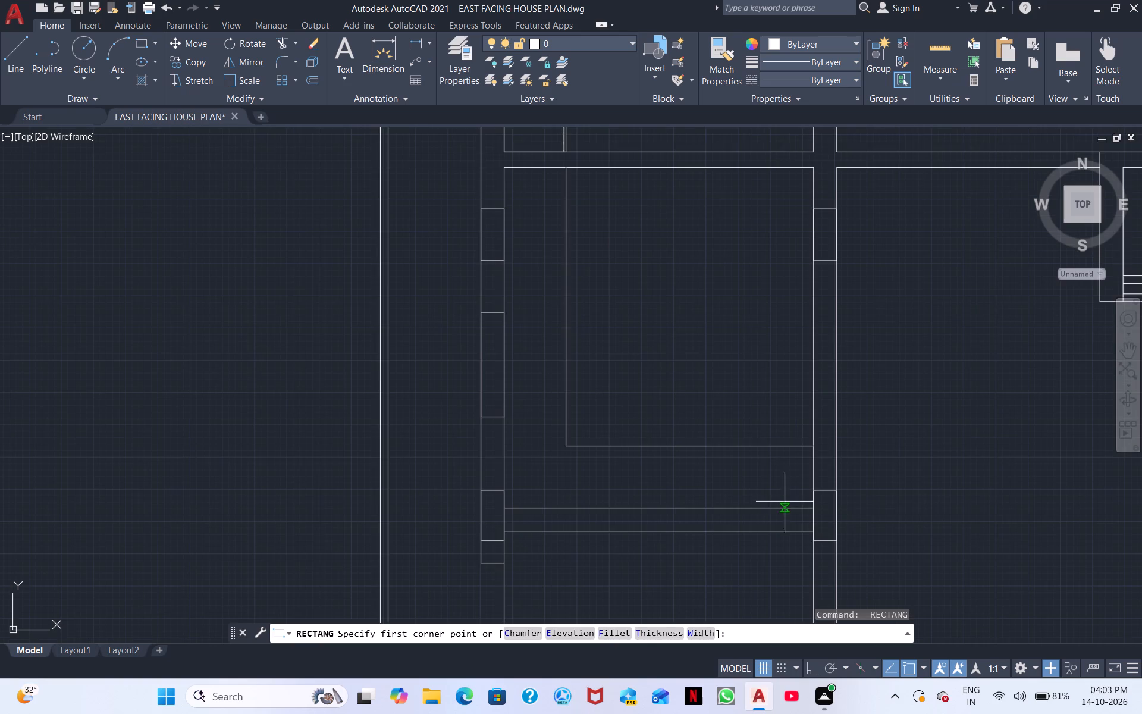
click(787, 531)
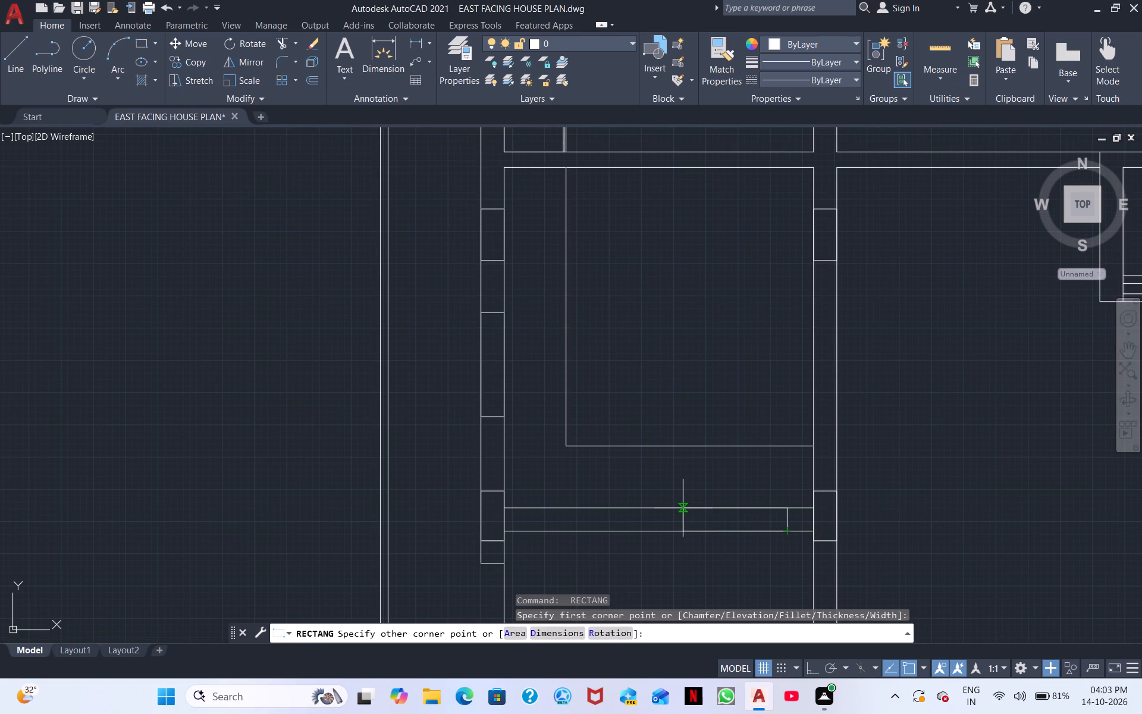
click(683, 508)
scroll(717, 533, down, 1)
middle_drag(717, 554, 715, 543)
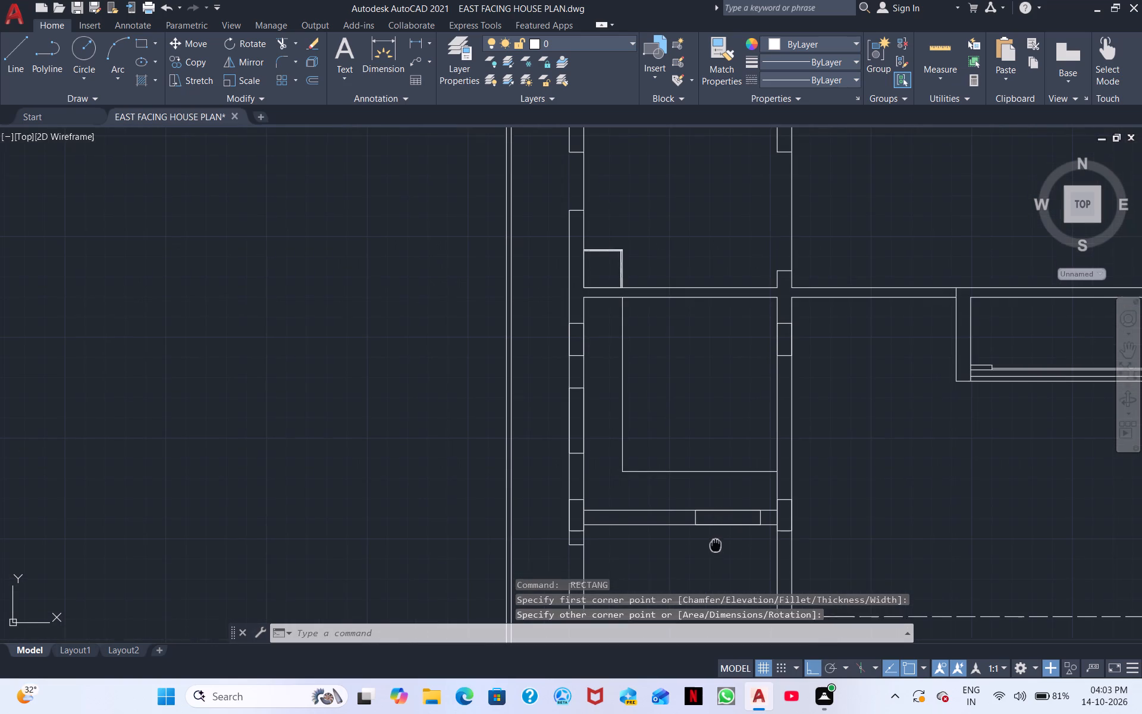
Draw a rectangle spanning the wall thickness in the northwest room's north wall, slightly east of its middle.
middle_drag(715, 543, 677, 490)
scroll(675, 506, down, 1)
scroll(675, 506, up, 1)
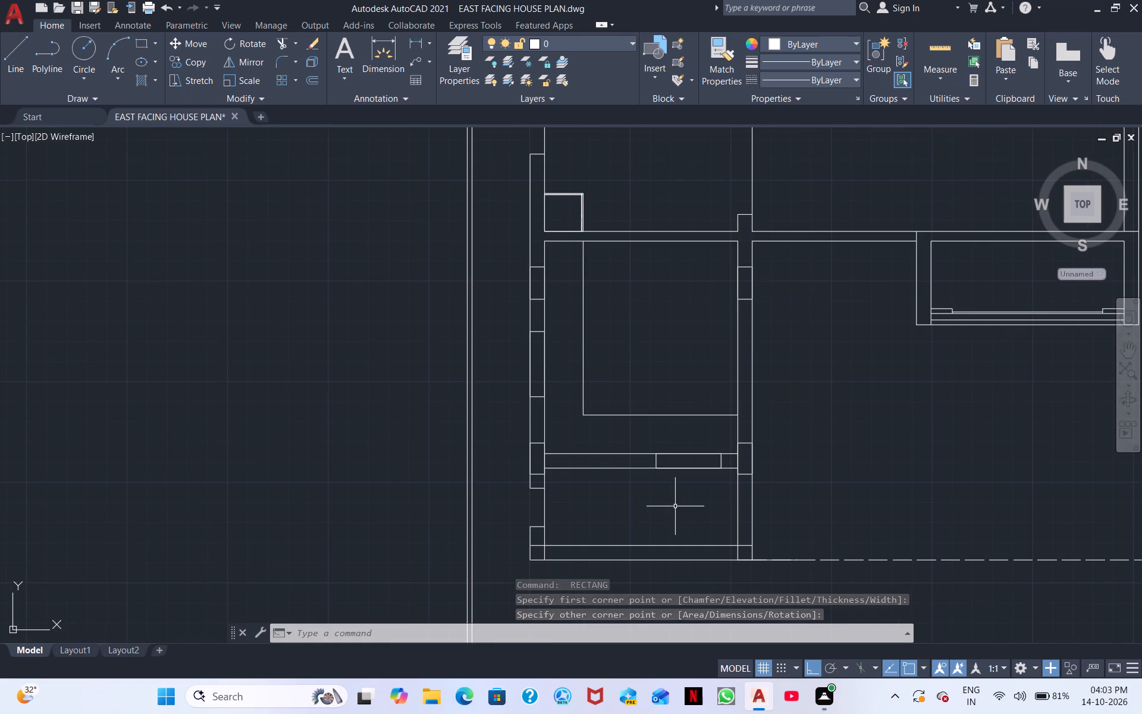
middle_drag(674, 508, 517, 469)
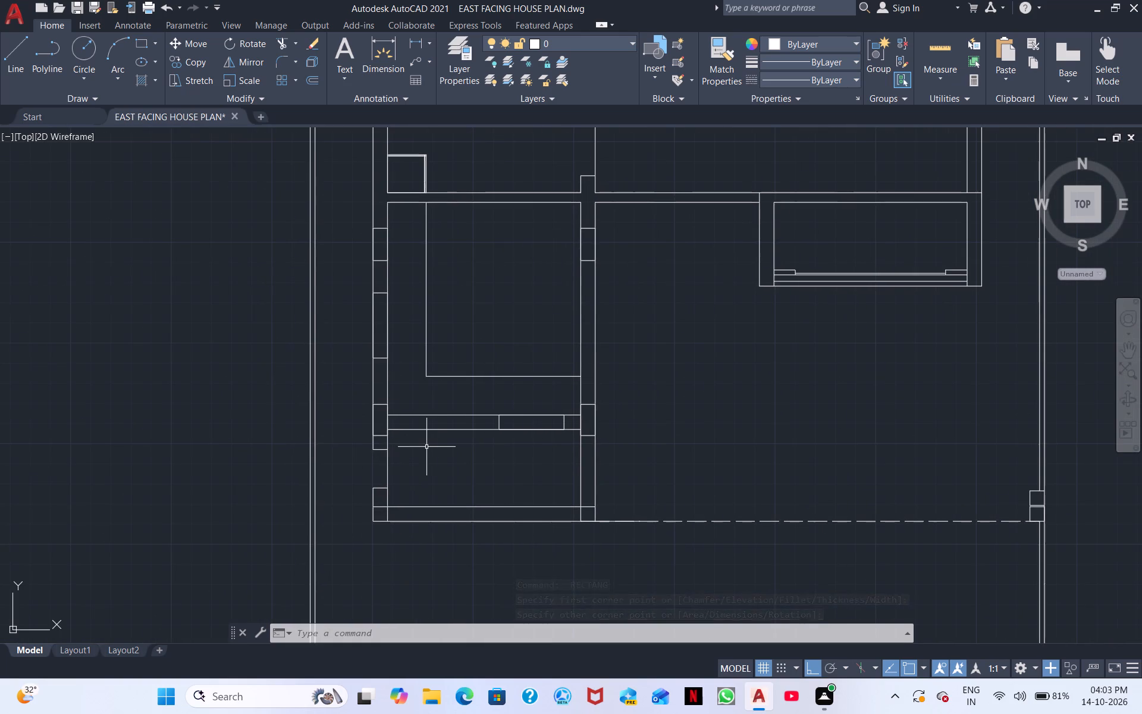
middle_drag(426, 446, 512, 446)
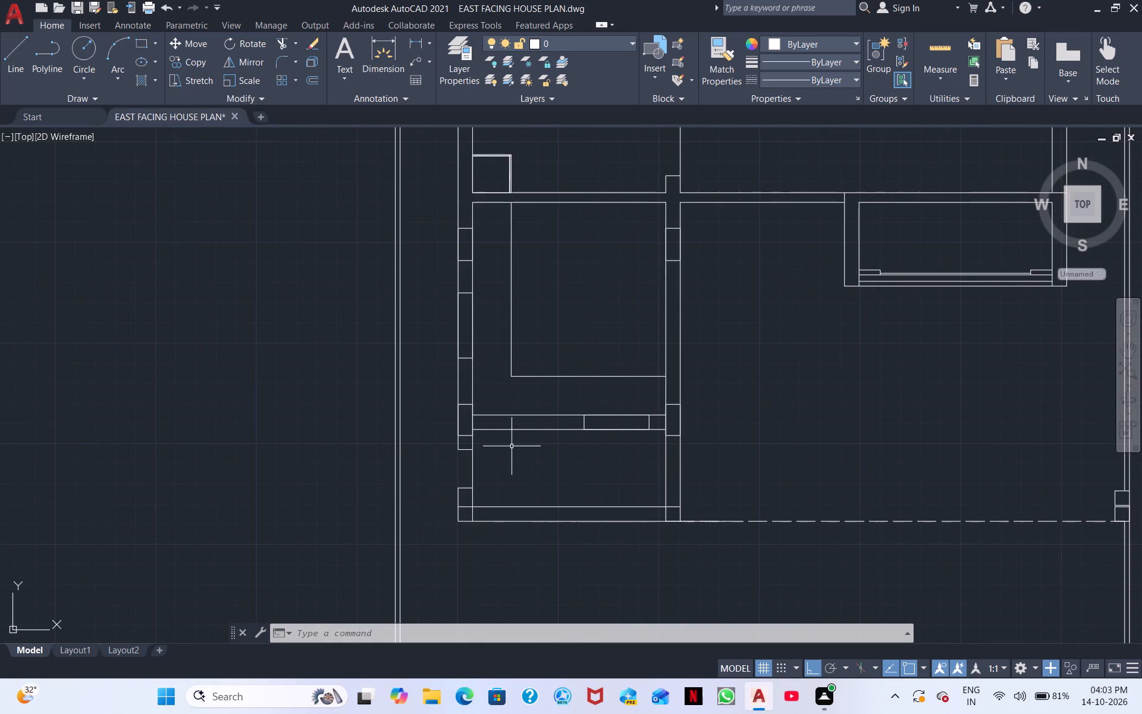
middle_drag(577, 459, 595, 538)
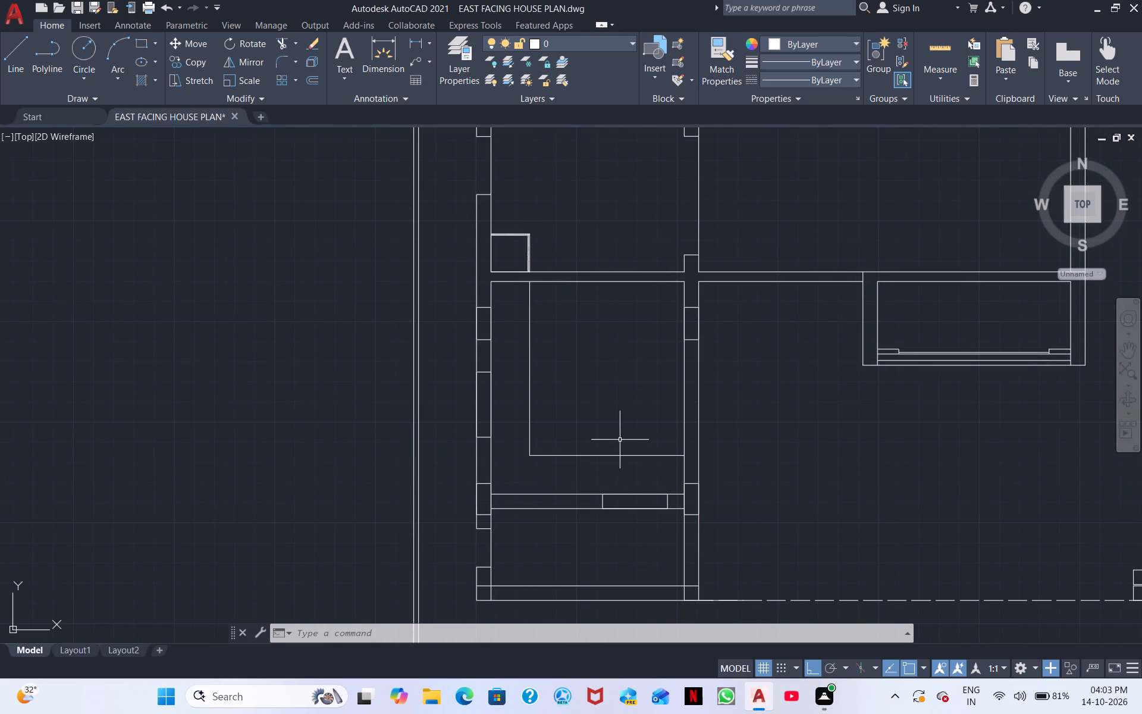
middle_drag(566, 390, 594, 533)
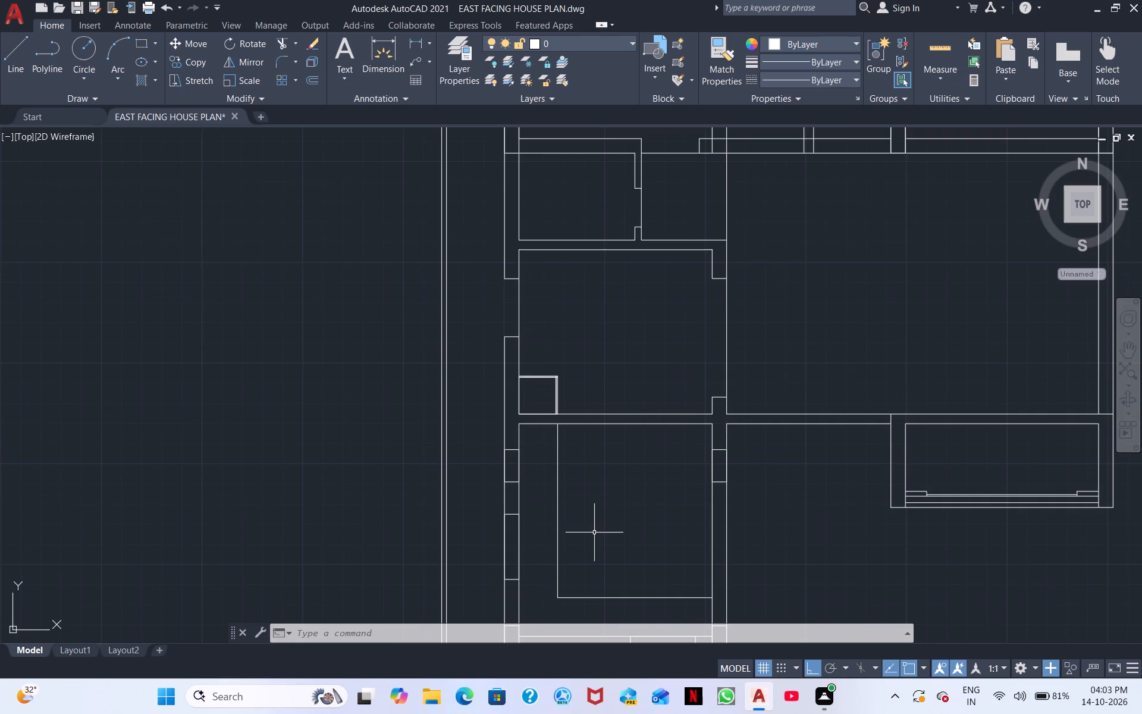
middle_drag(589, 482, 595, 657)
middle_drag(608, 506, 603, 662)
middle_drag(623, 538, 612, 696)
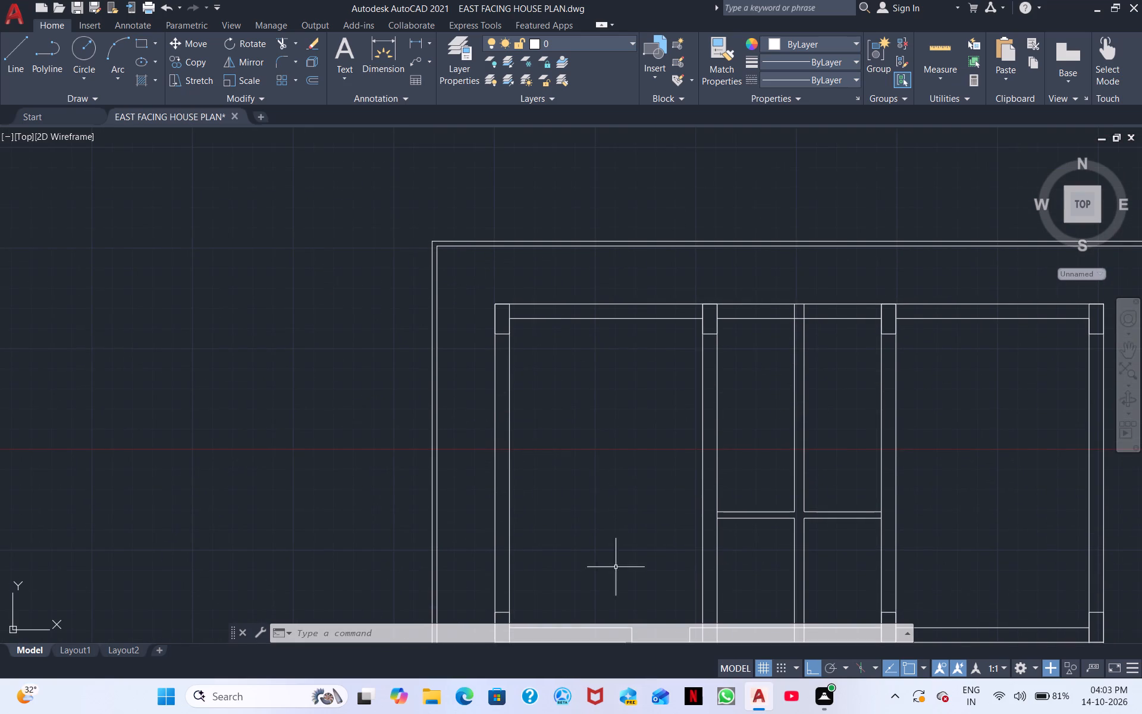
key(space)
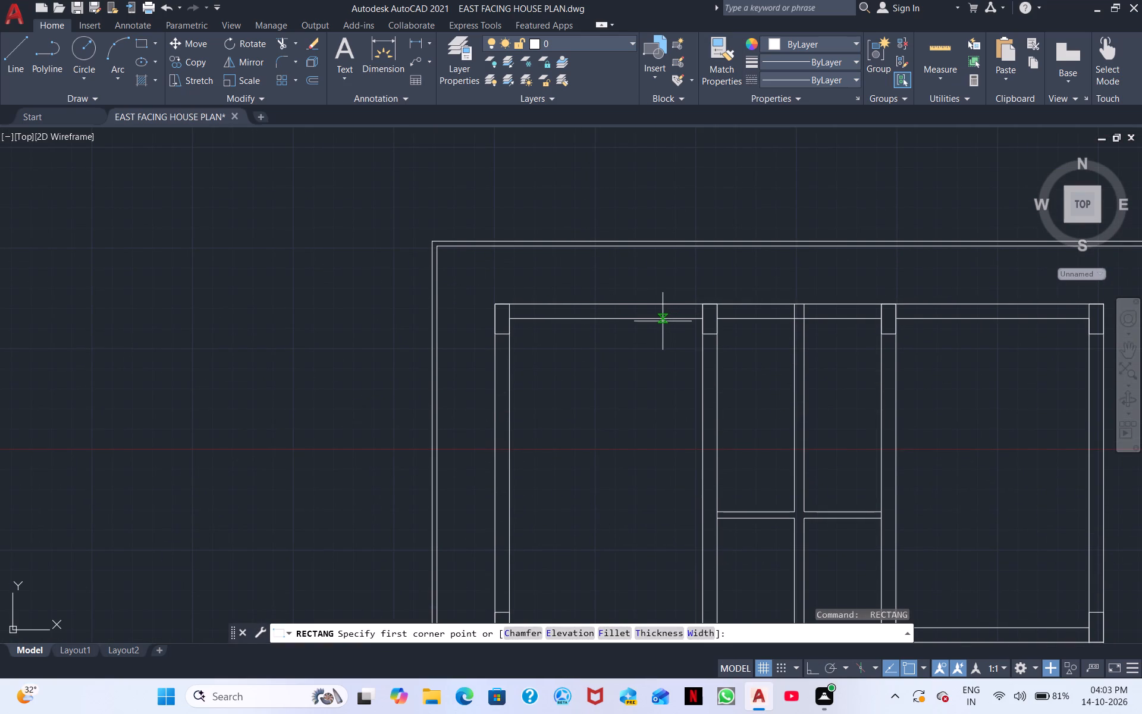
scroll(660, 321, up, 4)
scroll(669, 307, down, 2)
click(669, 306)
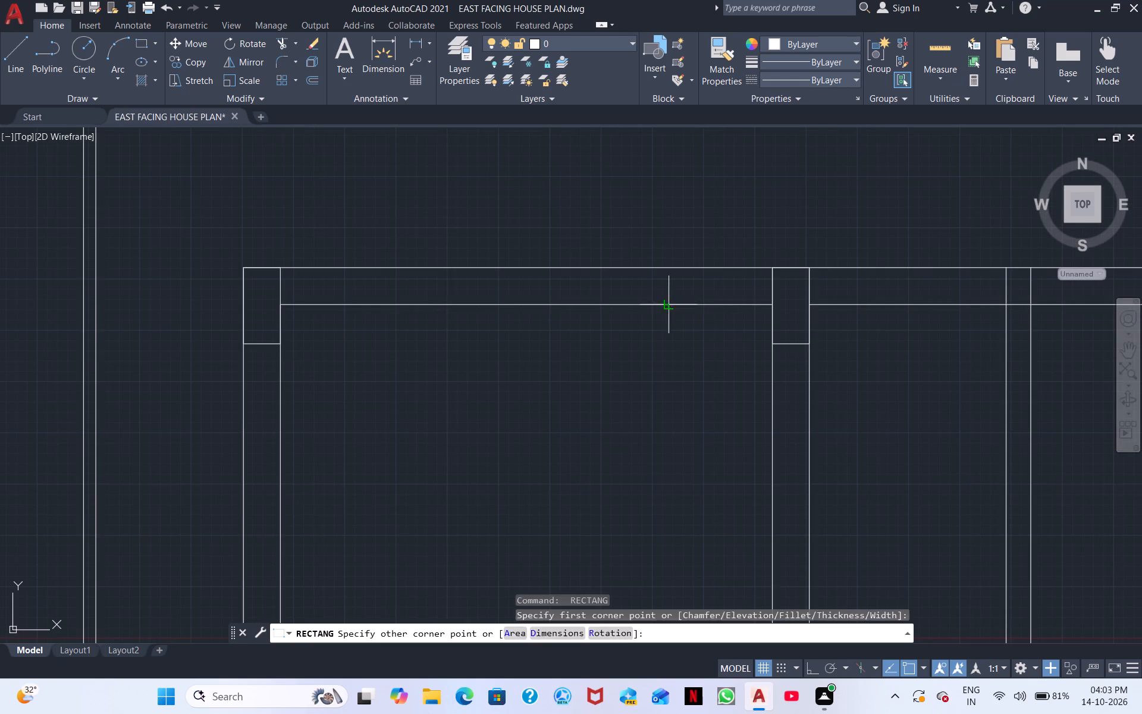
click(537, 267)
Draw a rectangle spanning the wall thickness in the northwest room's west wall, just north of its southern pillar.
scroll(453, 369, down, 1)
middle_drag(462, 343, 514, 318)
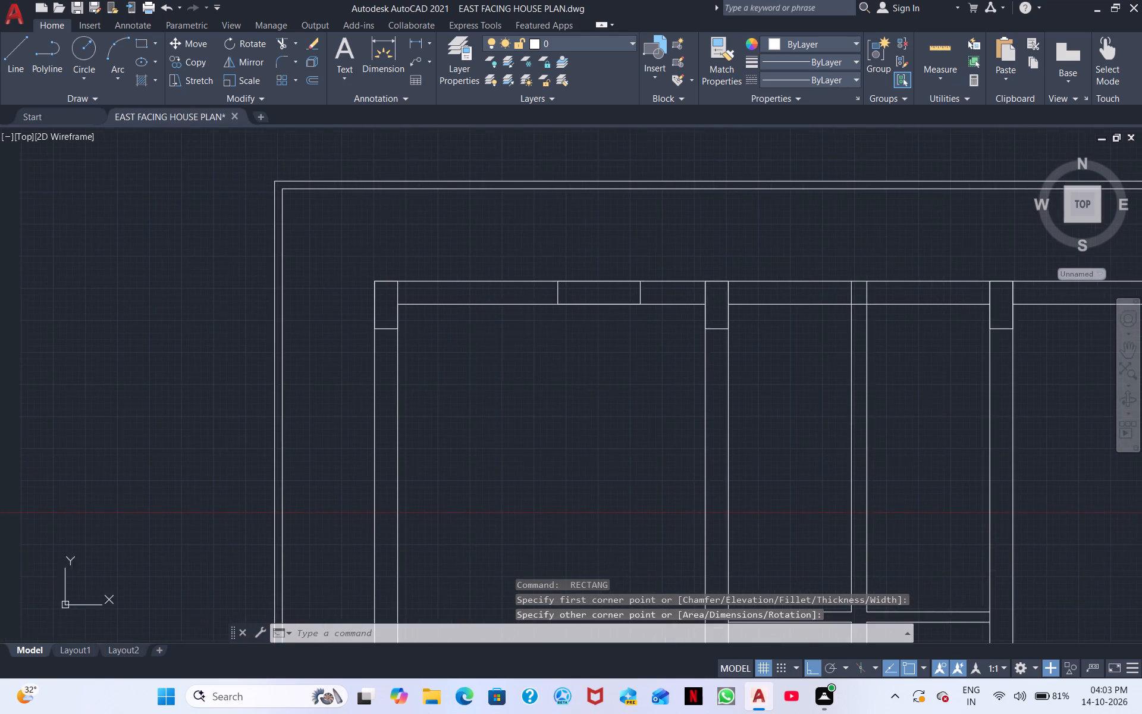
middle_drag(491, 394, 571, 274)
key(space)
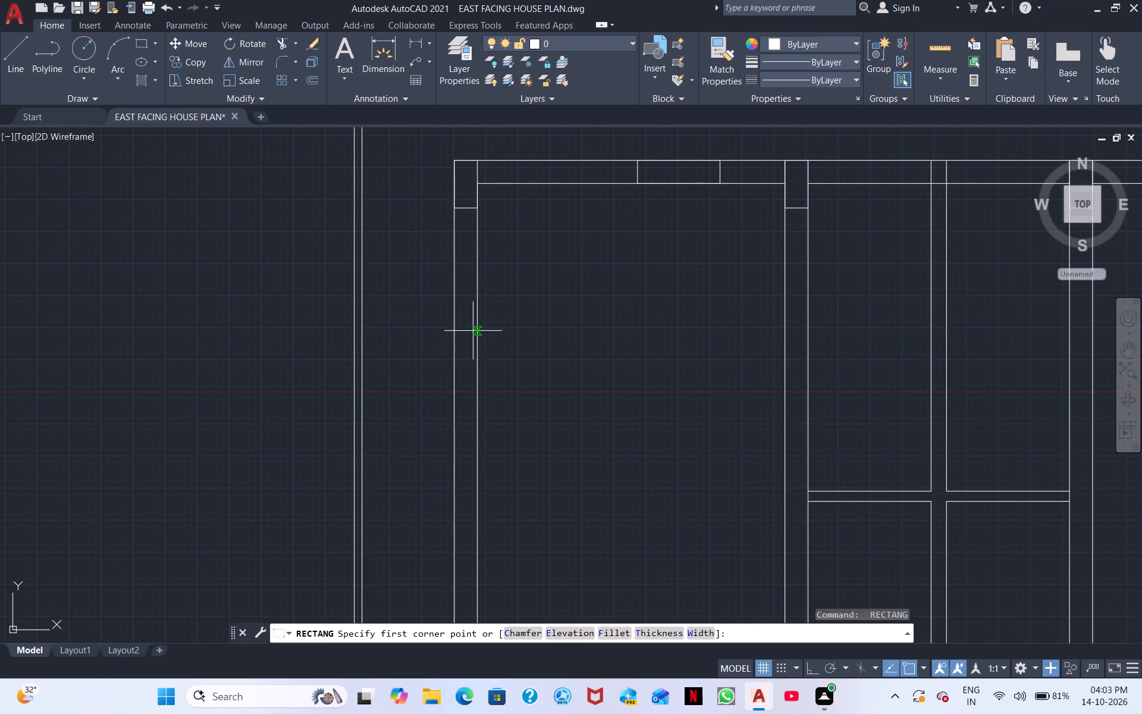
middle_drag(598, 380, 583, 232)
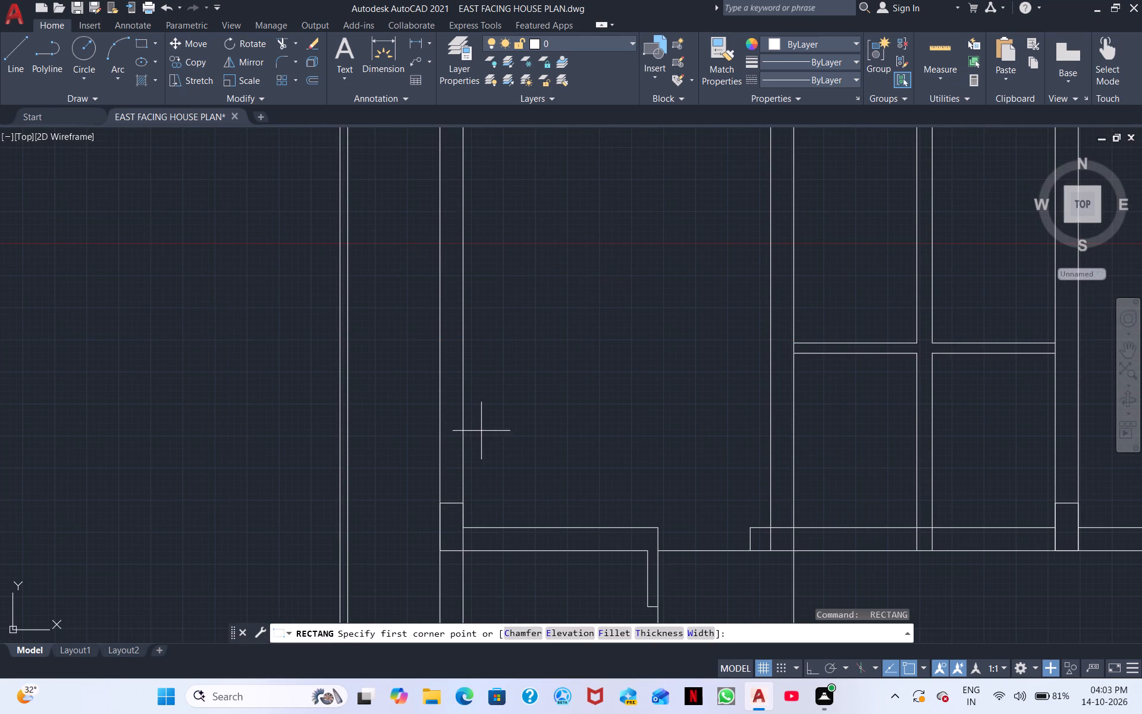
click(462, 475)
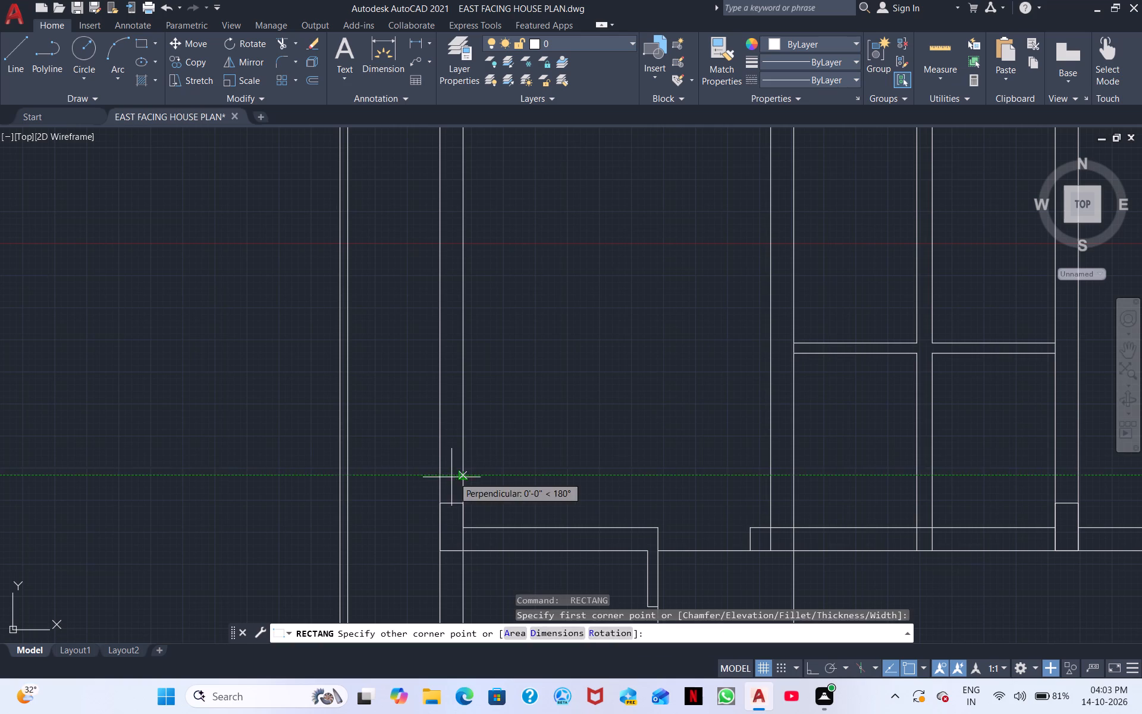
click(441, 370)
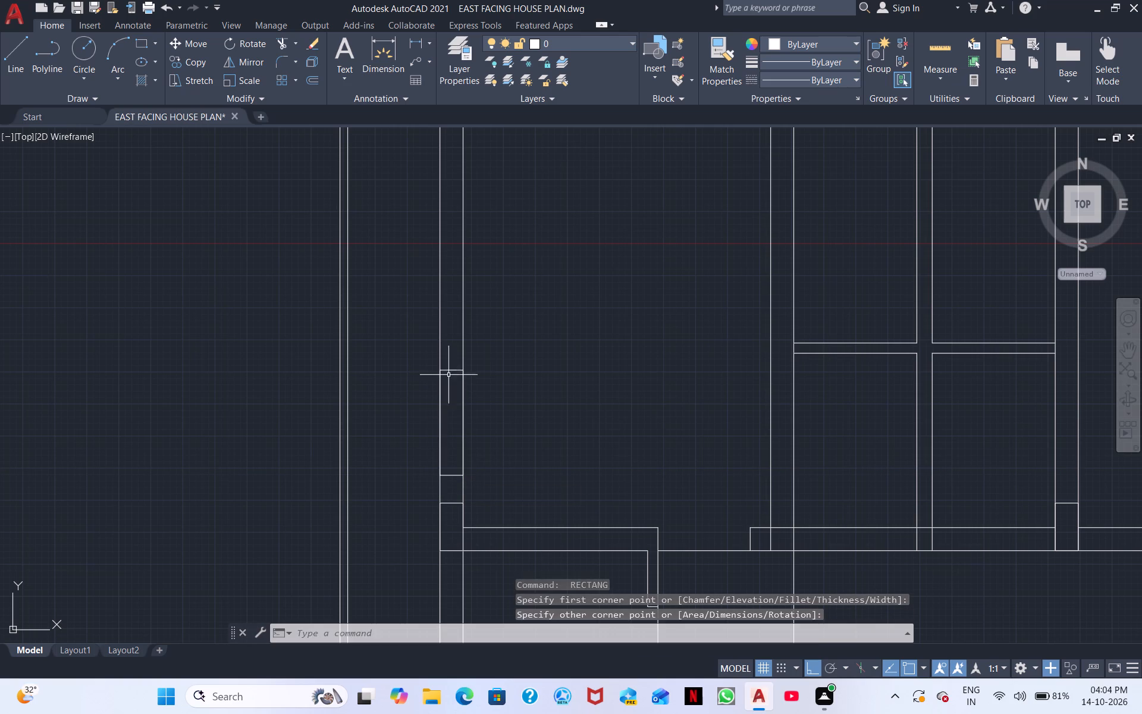
Draw a rectangle spanning the wall thickness in the west wall of the small room south of the northwest room, near its south end.
middle_drag(576, 382, 536, 195)
scroll(559, 254, down, 1)
middle_drag(568, 267, 563, 291)
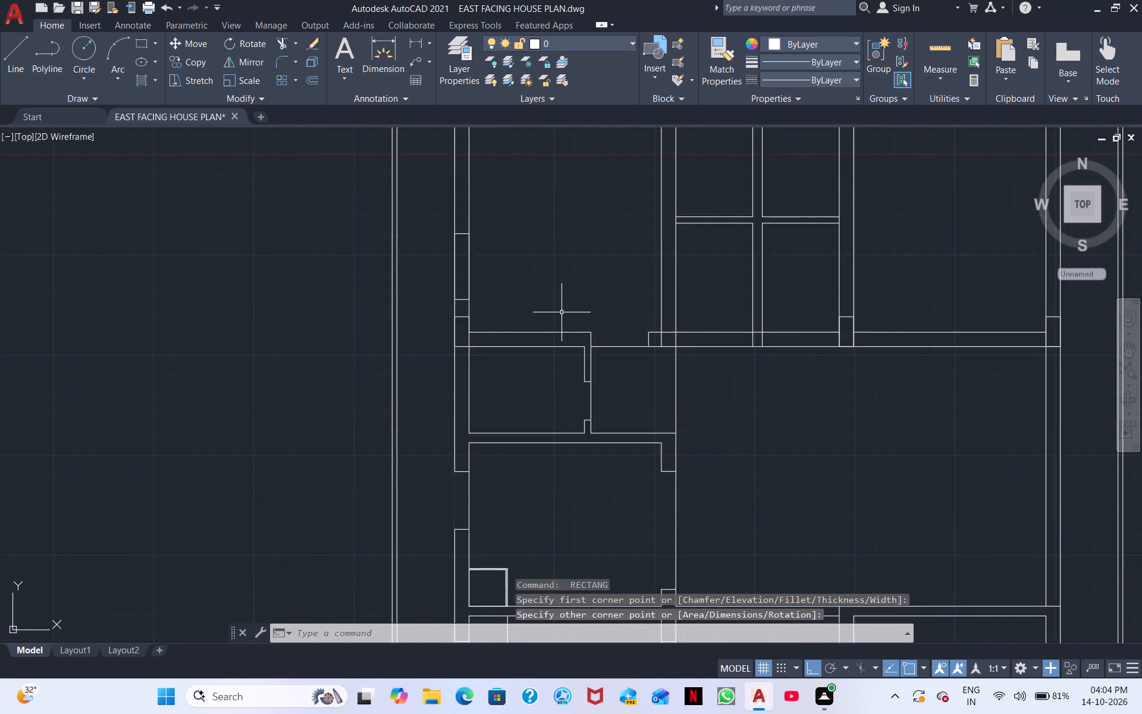
scroll(561, 313, down, 1)
middle_drag(561, 313, 561, 300)
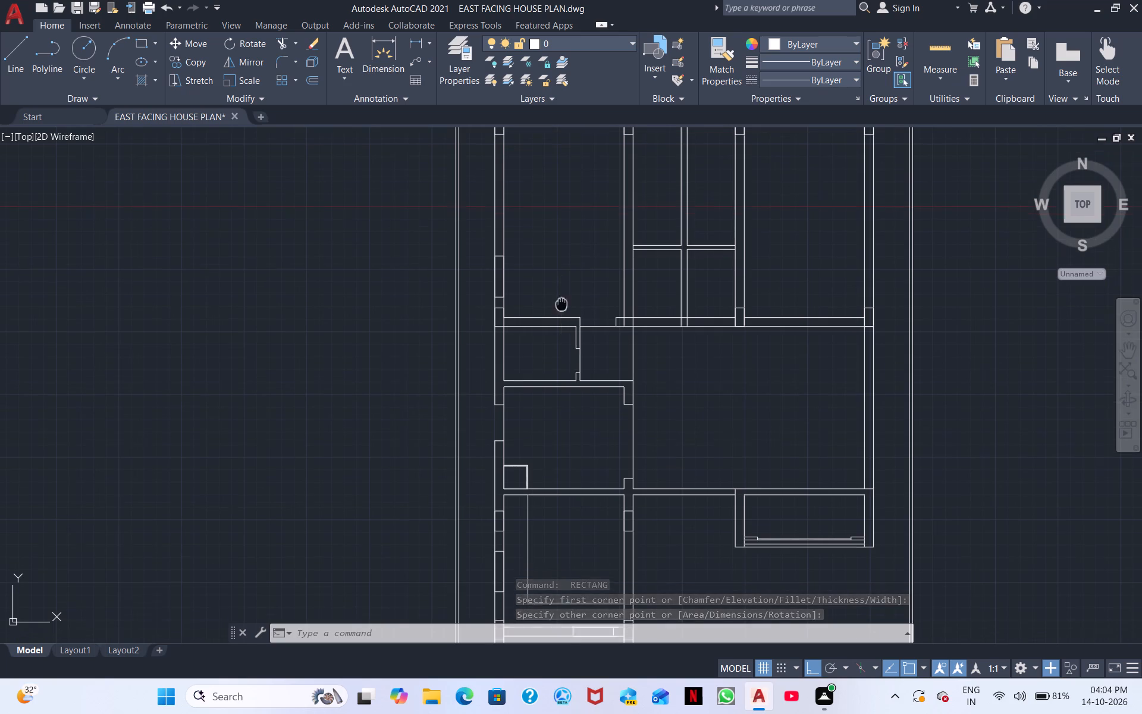
middle_drag(561, 300, 553, 256)
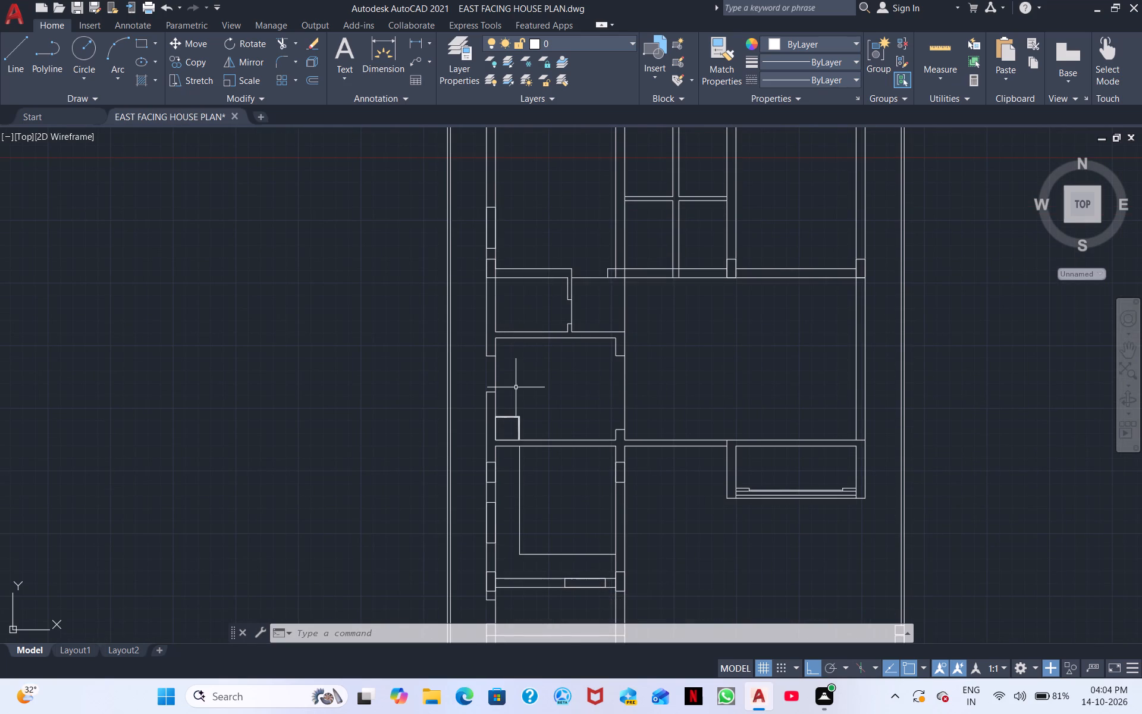
scroll(520, 364, up, 1)
scroll(490, 315, up, 1)
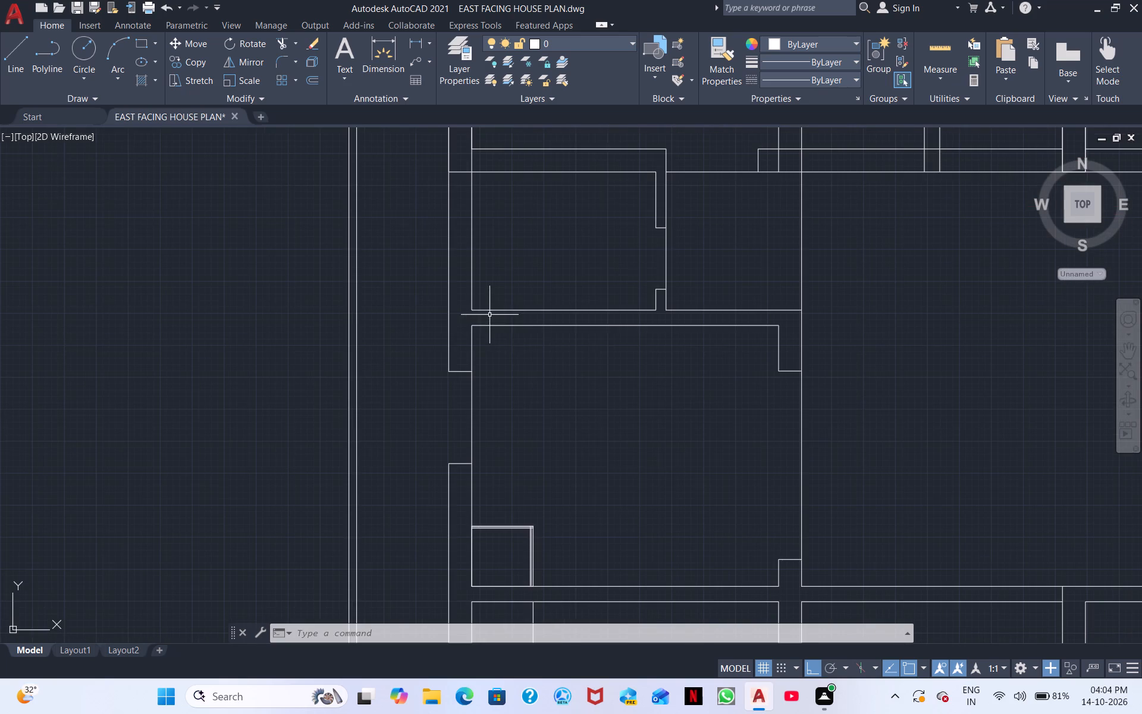
right_click(516, 334)
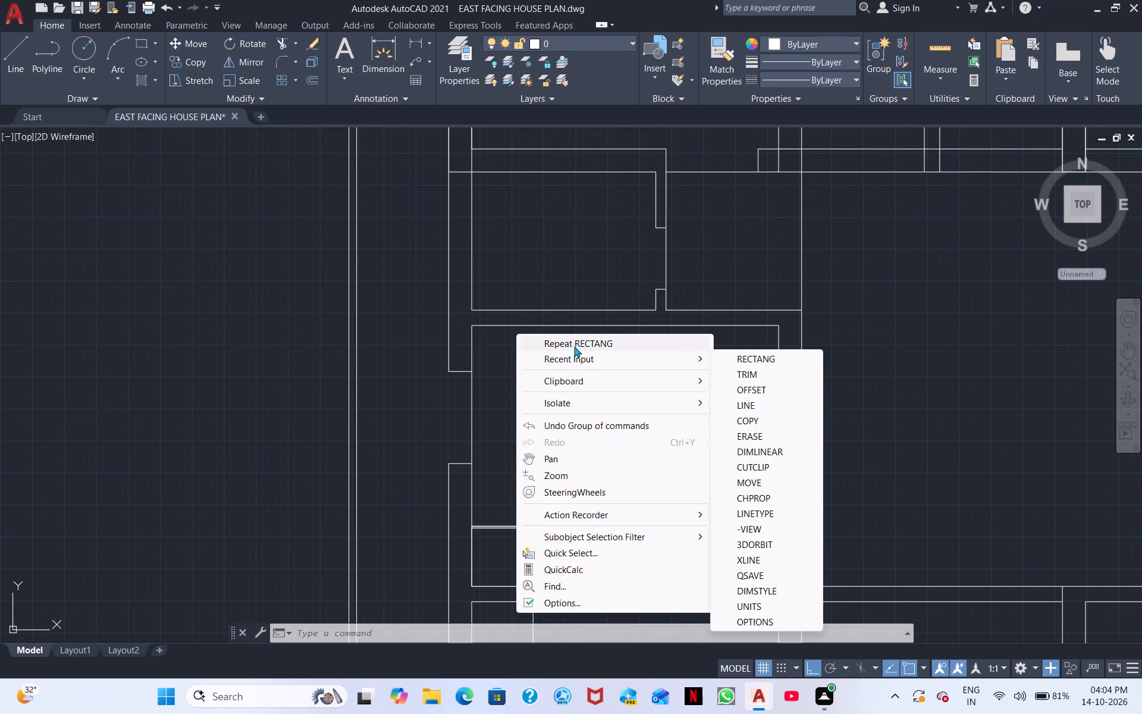
click(574, 346)
click(473, 296)
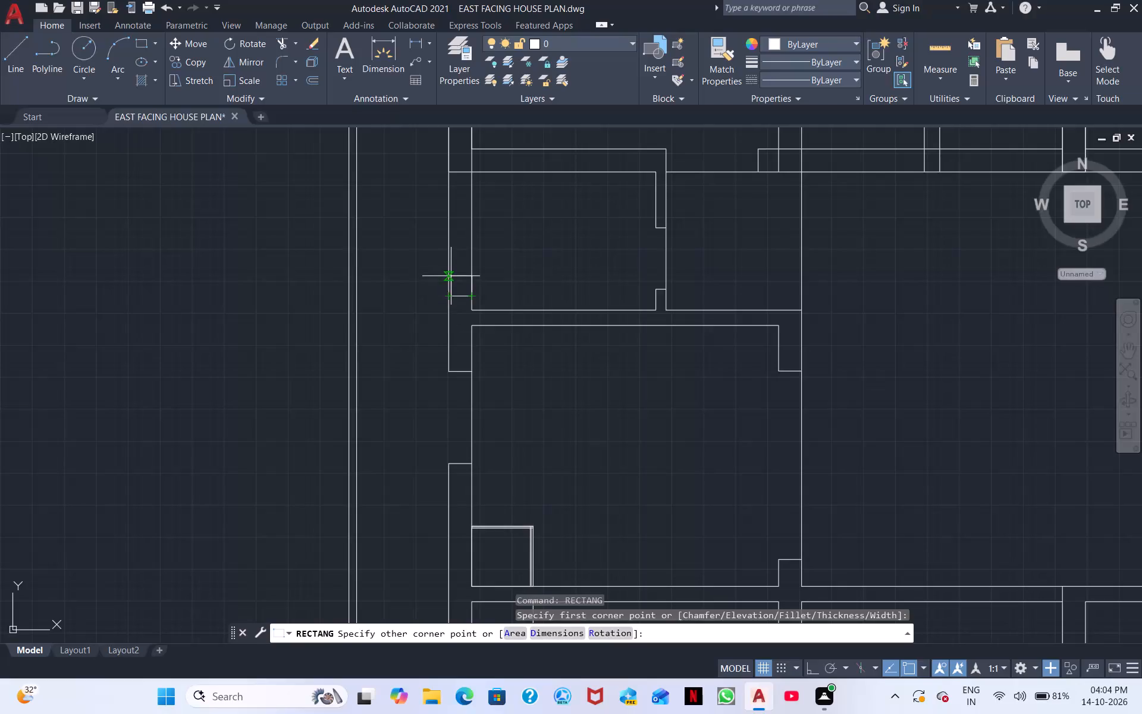
click(449, 232)
Draw a 3' wide U-shaped line outline across the counter room's north wall near its east end, reaching about 1' south of the wall.
scroll(528, 243, down, 1)
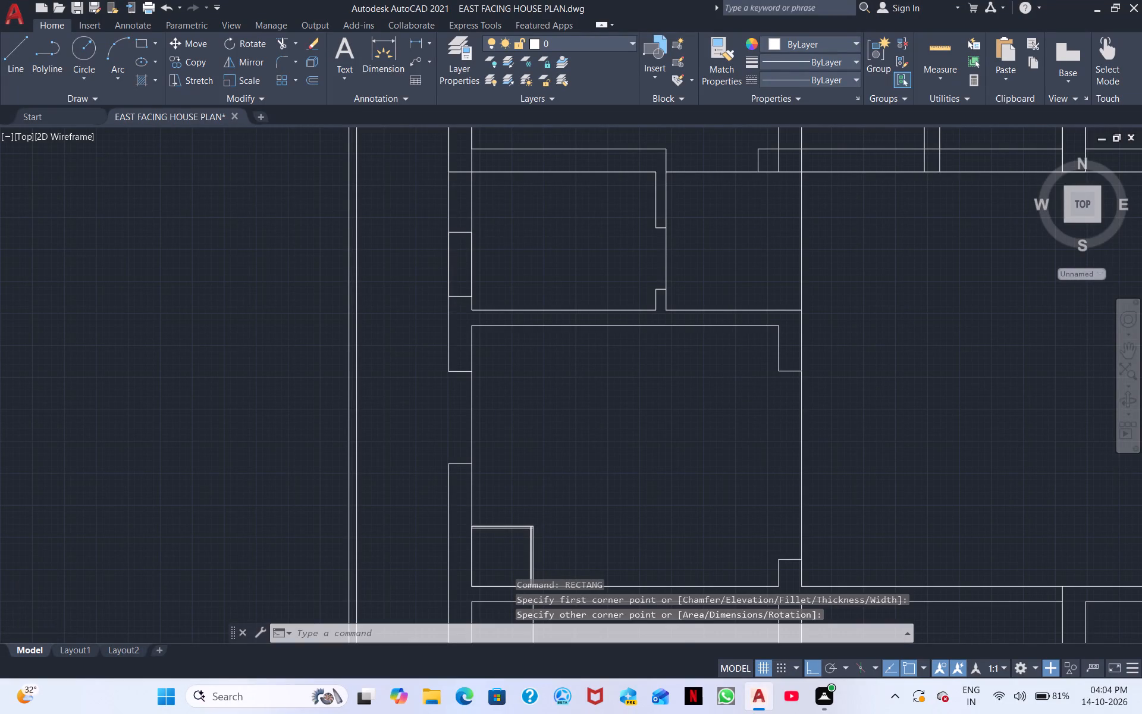
middle_drag(529, 243, 523, 193)
middle_drag(599, 320, 602, 278)
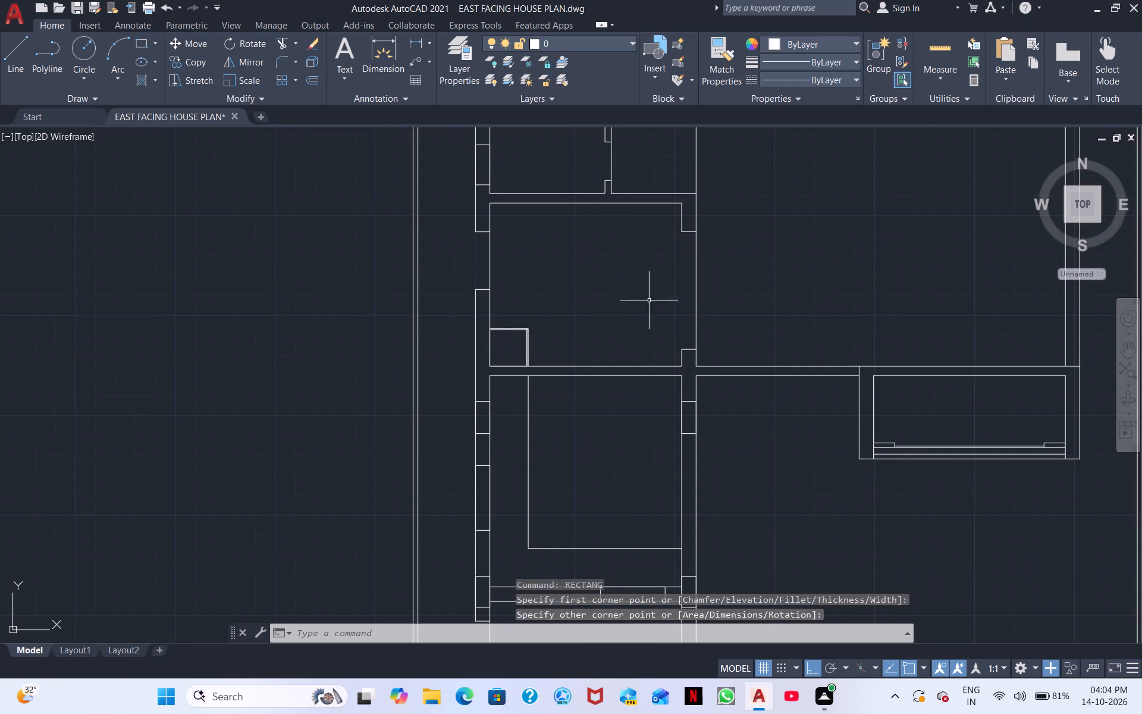
middle_drag(607, 271, 566, 266)
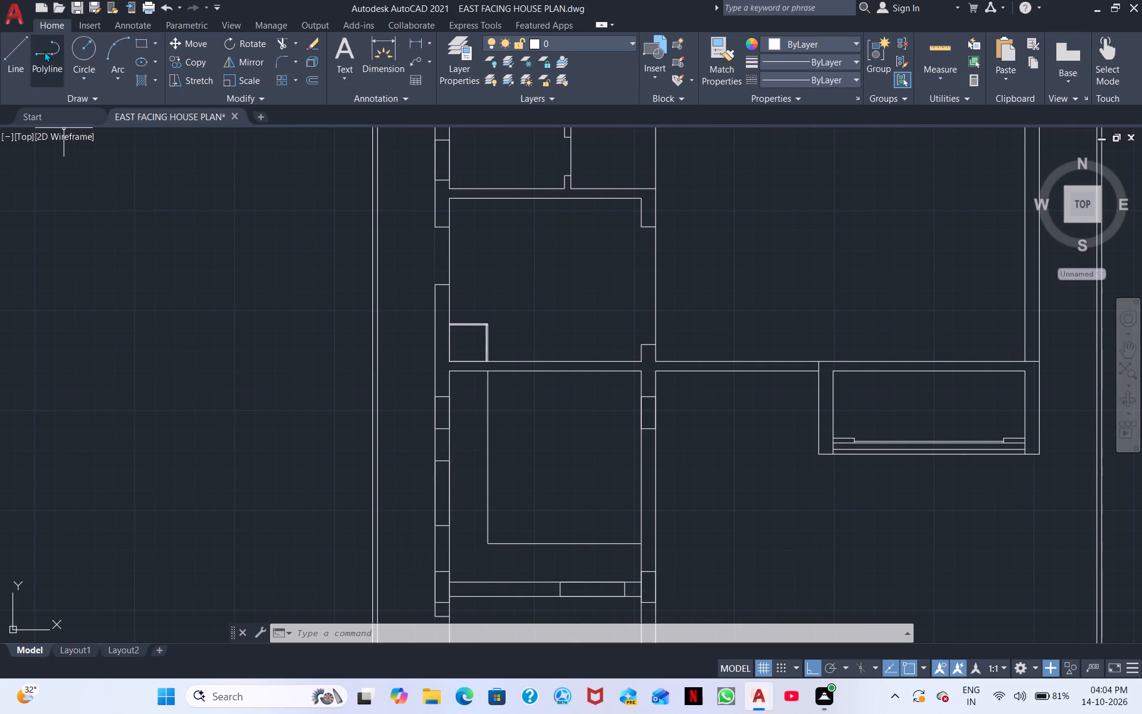
click(14, 54)
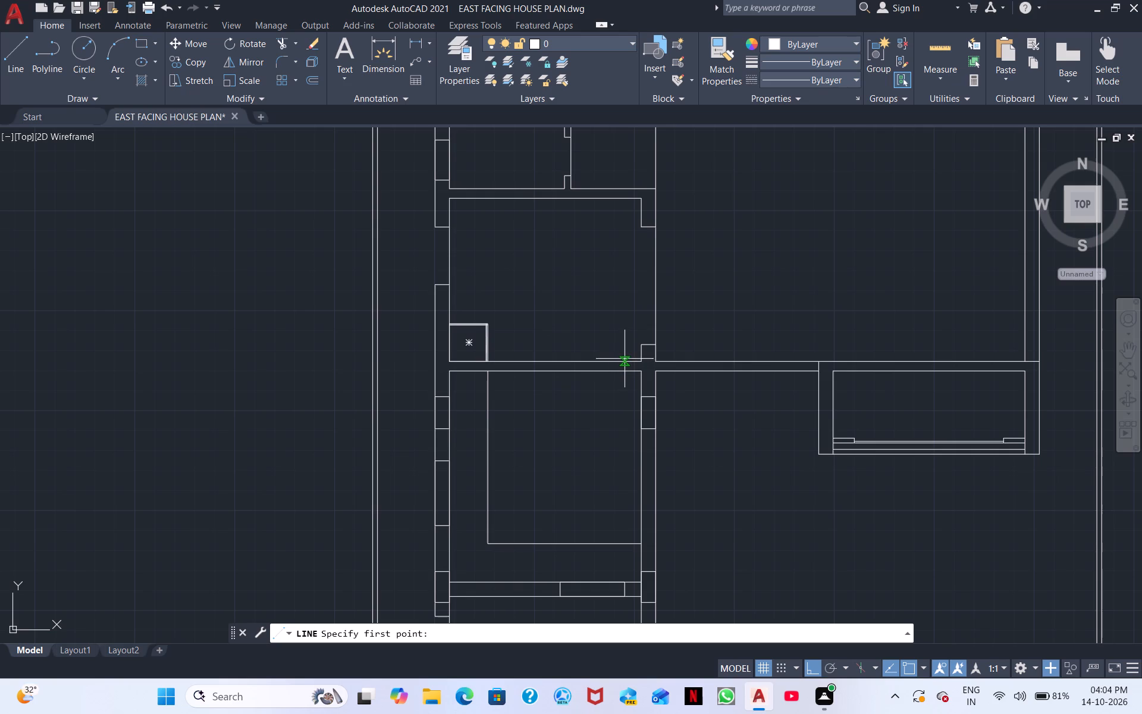
scroll(620, 365, up, 2)
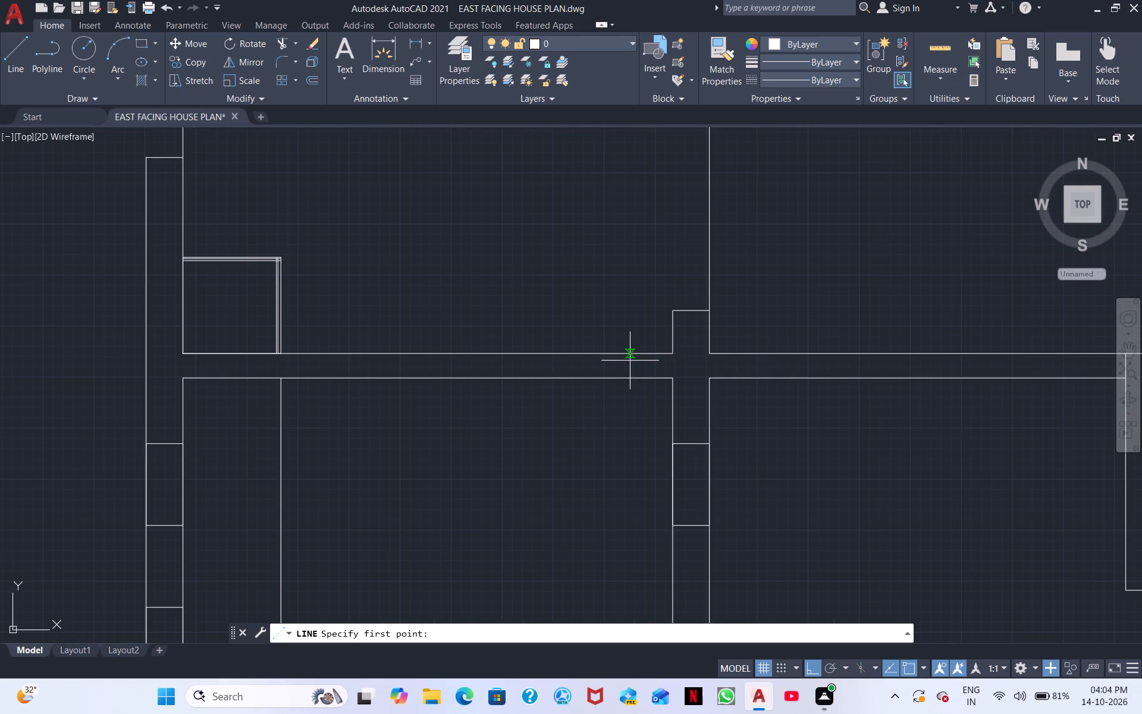
click(635, 354)
click(640, 375)
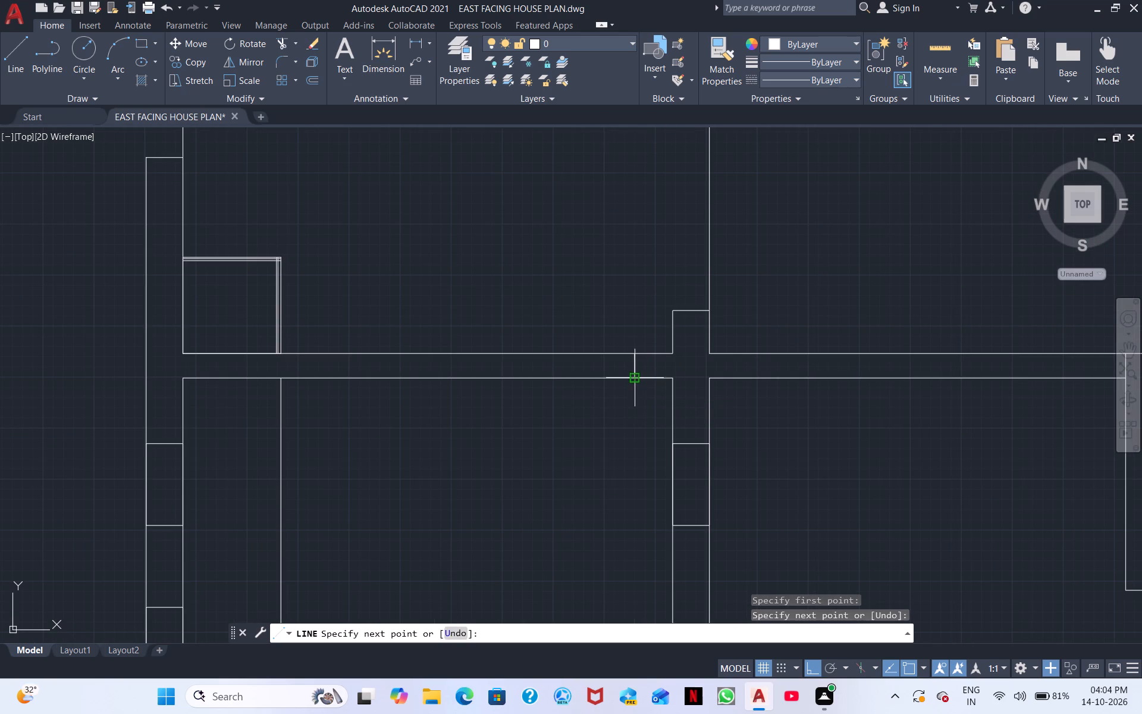
click(632, 429)
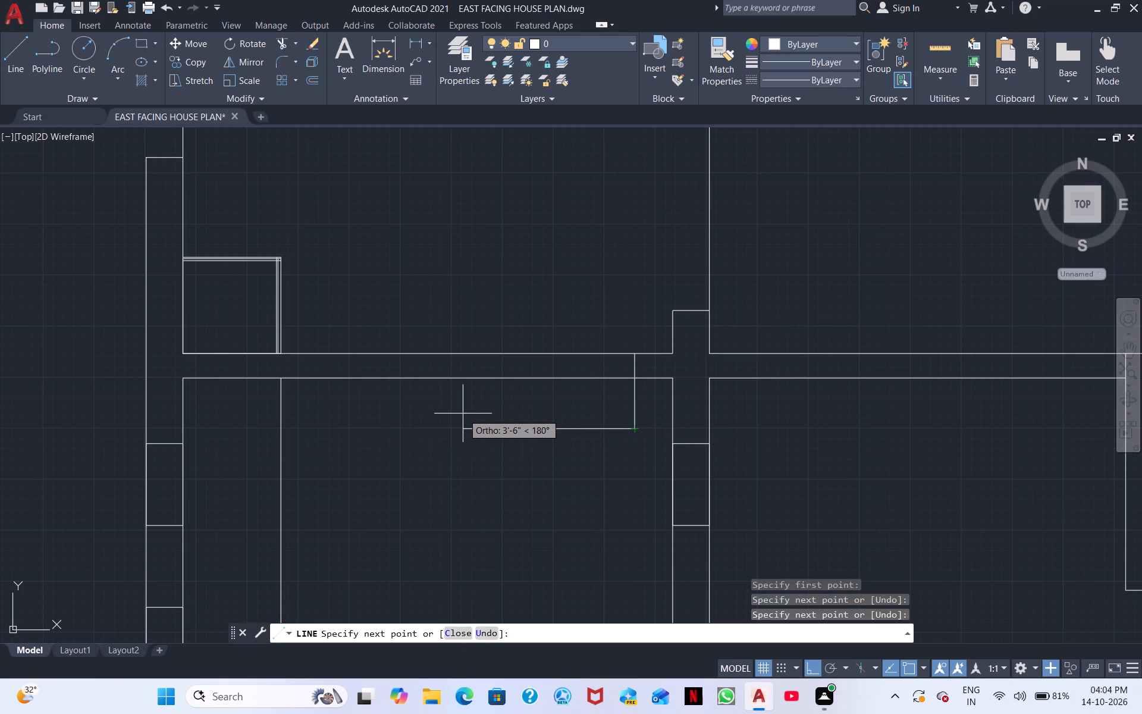
text(3')
key(Return)
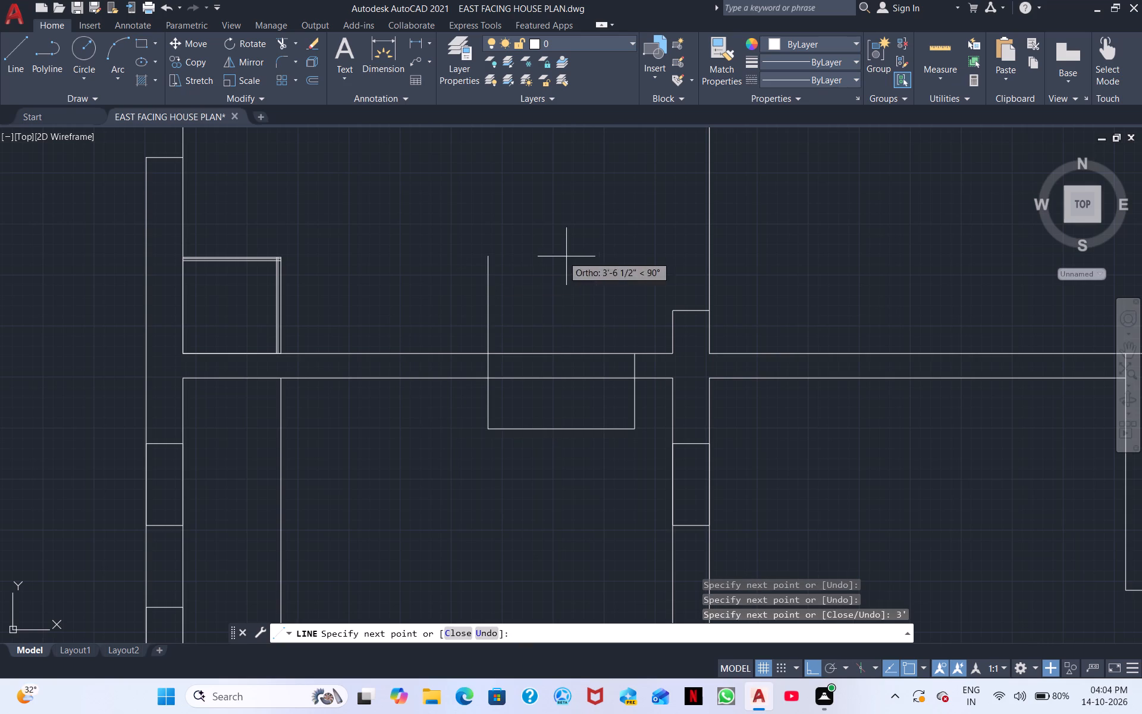
click(491, 353)
key(Escape)
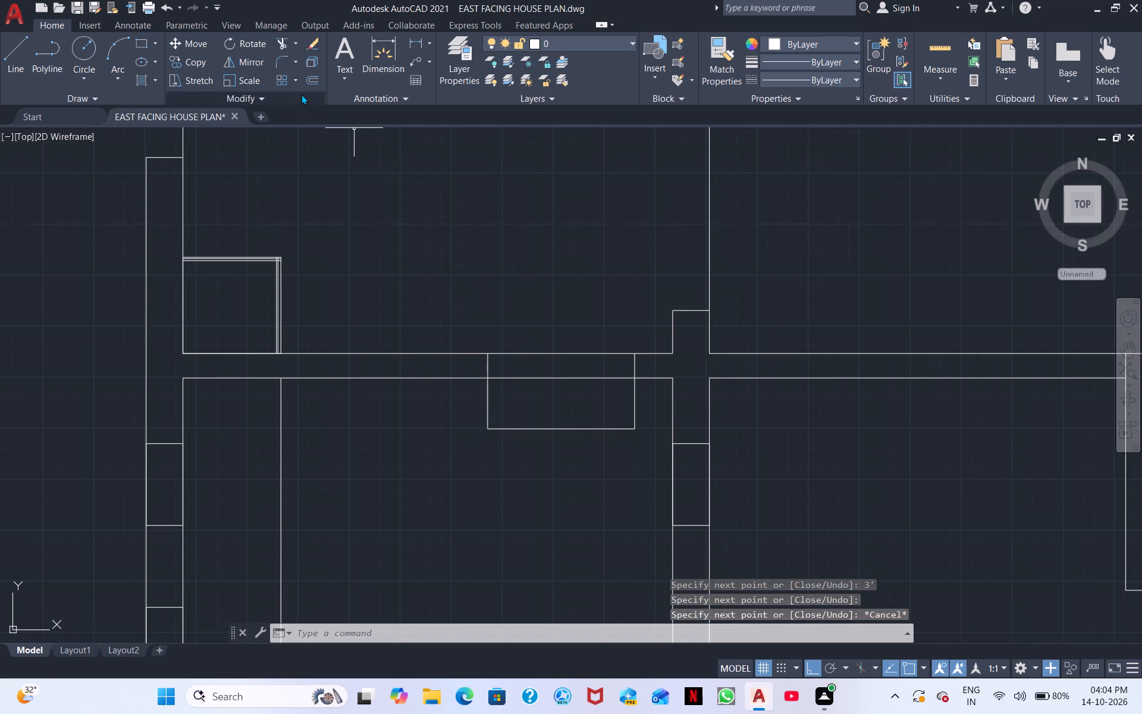
Trim the wall's south line between the outline's sides and remove the outline's portion projecting south of the wall.
click(281, 43)
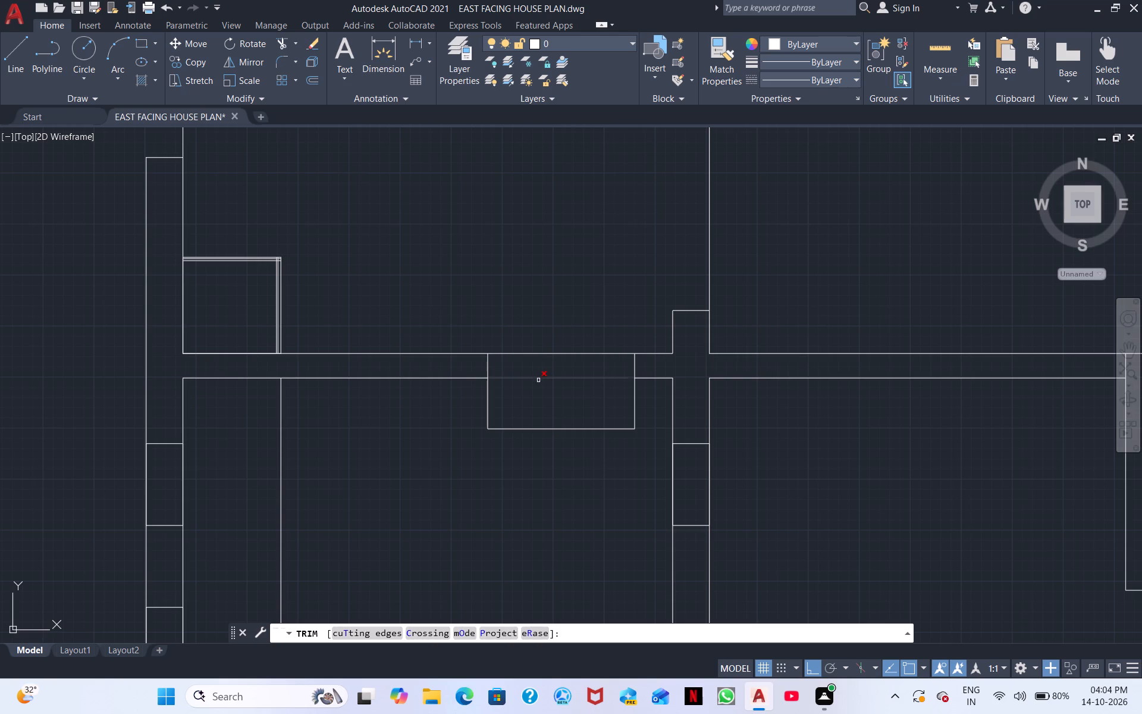
click(538, 380)
drag(454, 409, 595, 441)
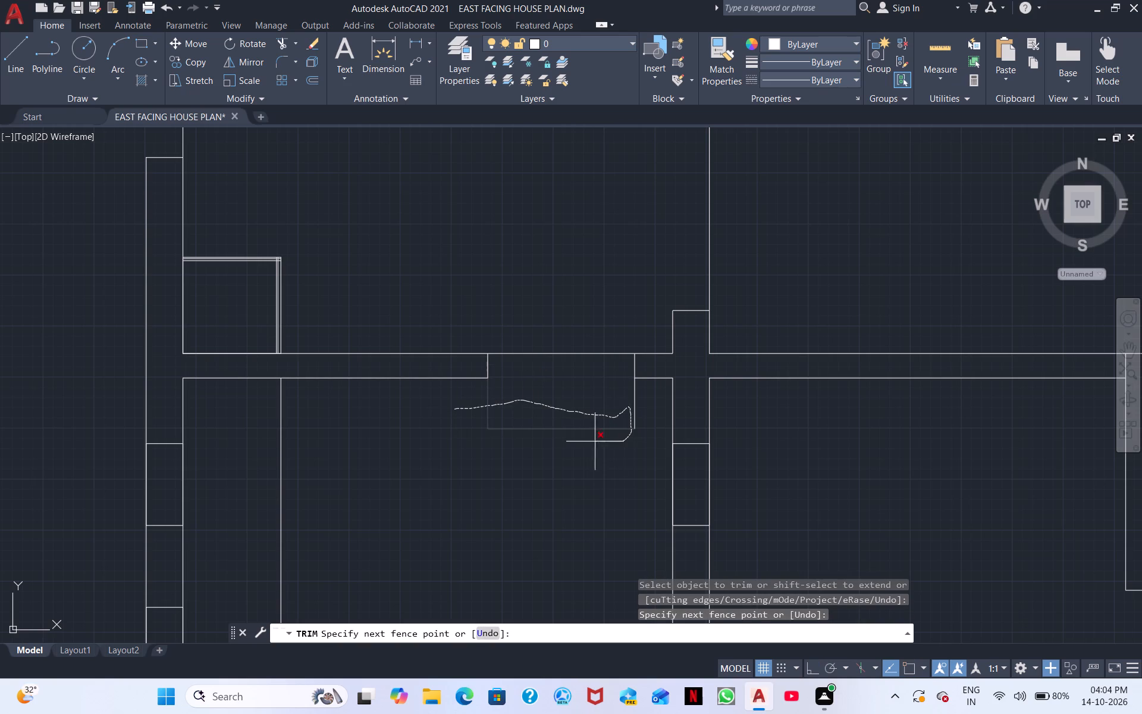
drag(595, 441, 650, 402)
middle_drag(578, 428, 458, 424)
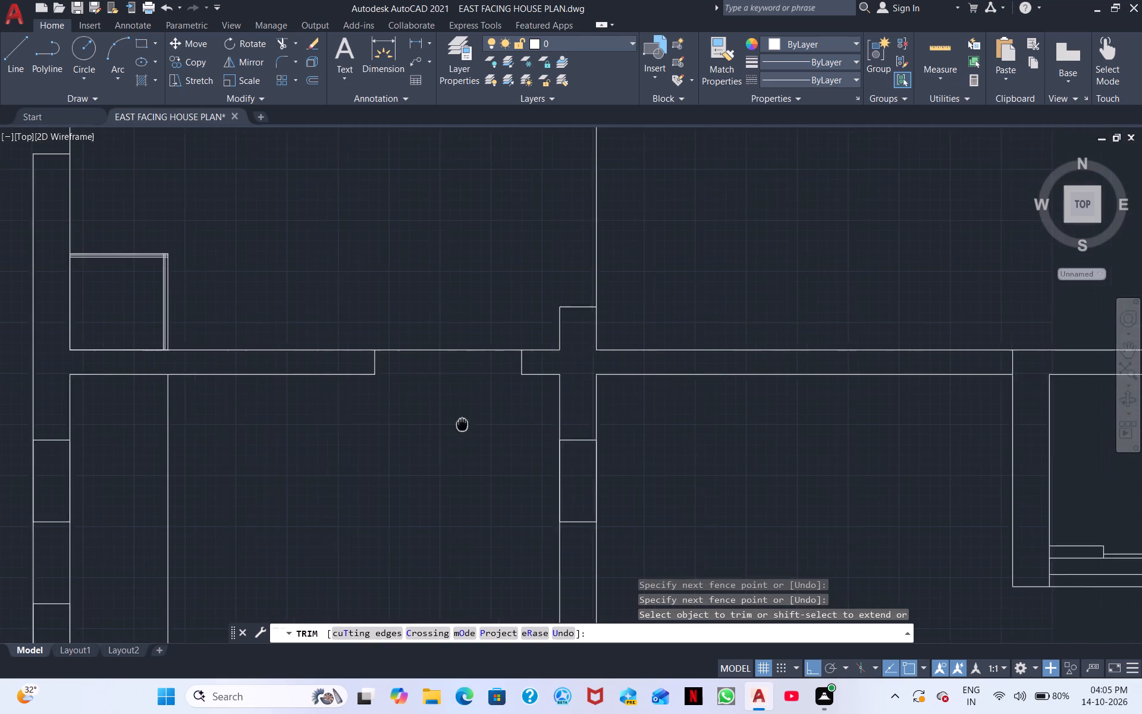
middle_drag(458, 424, 456, 424)
scroll(456, 424, down, 2)
middle_drag(583, 405, 517, 358)
key(Escape)
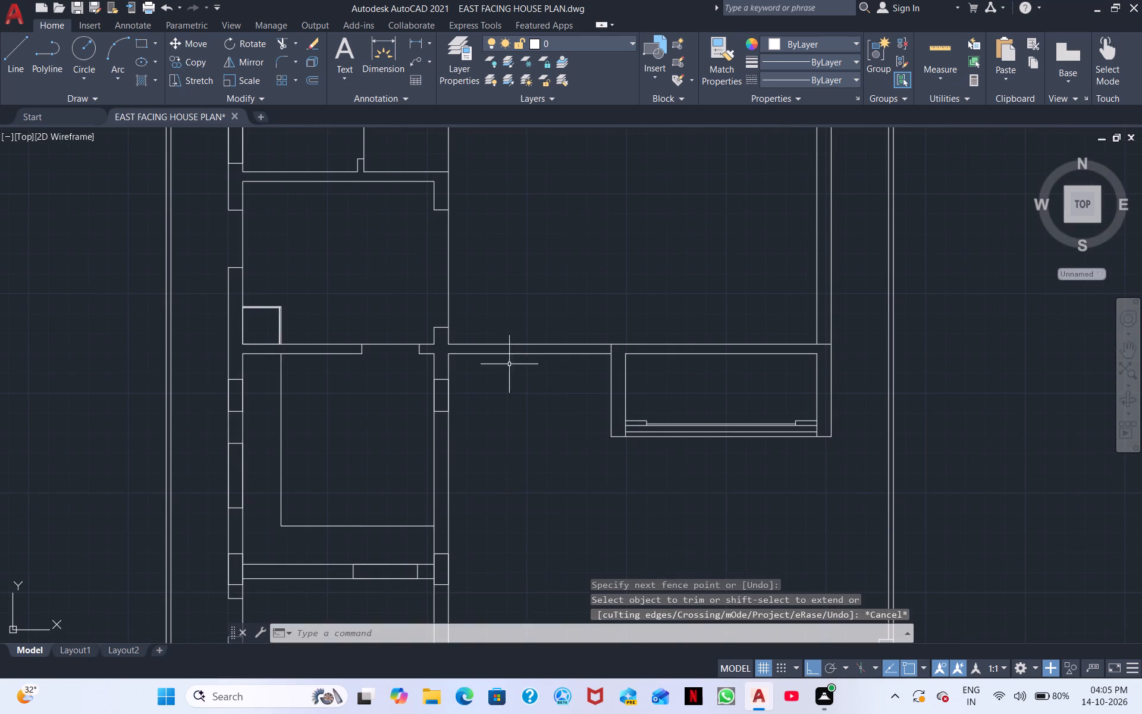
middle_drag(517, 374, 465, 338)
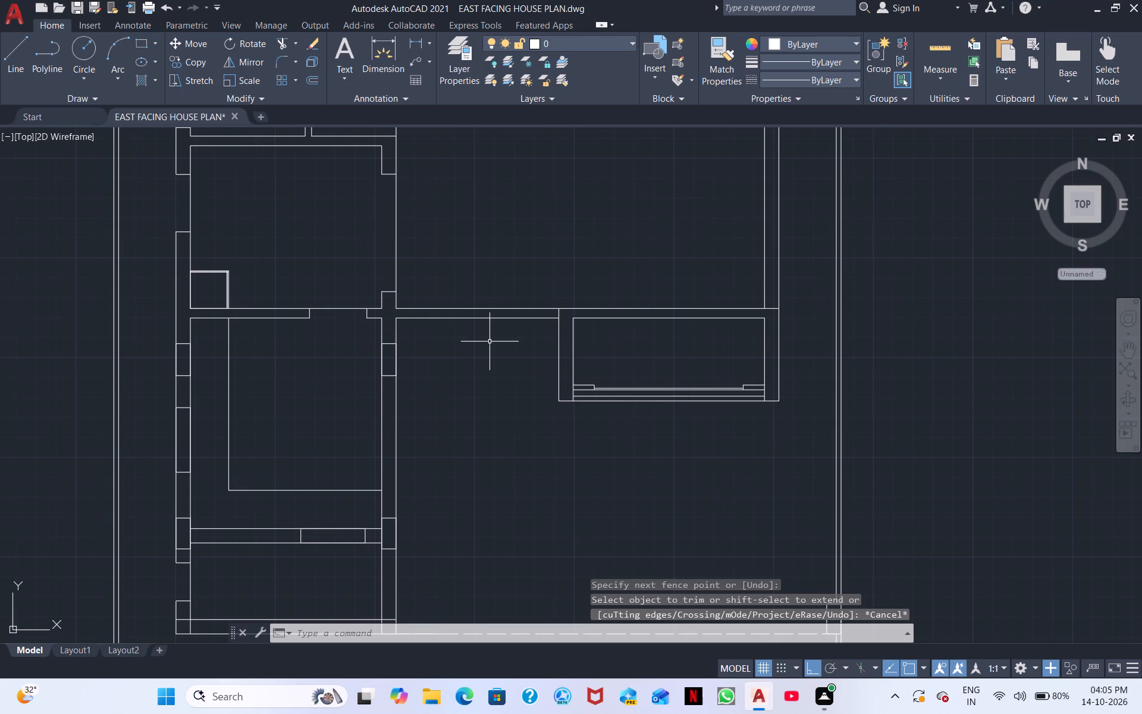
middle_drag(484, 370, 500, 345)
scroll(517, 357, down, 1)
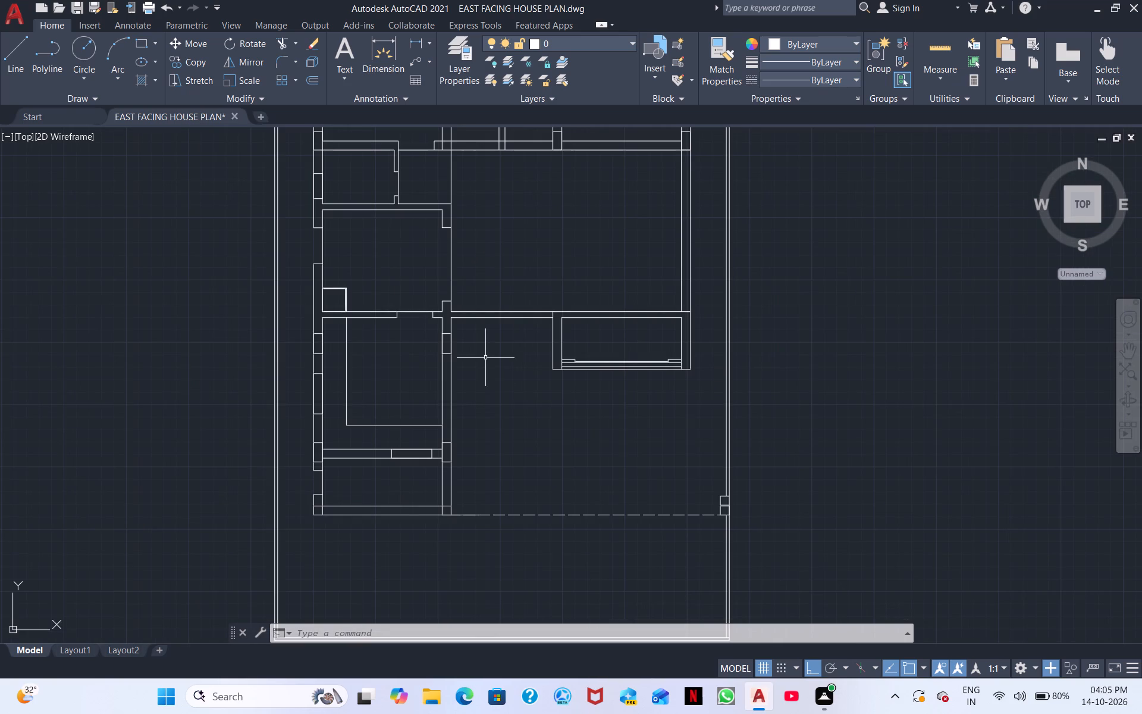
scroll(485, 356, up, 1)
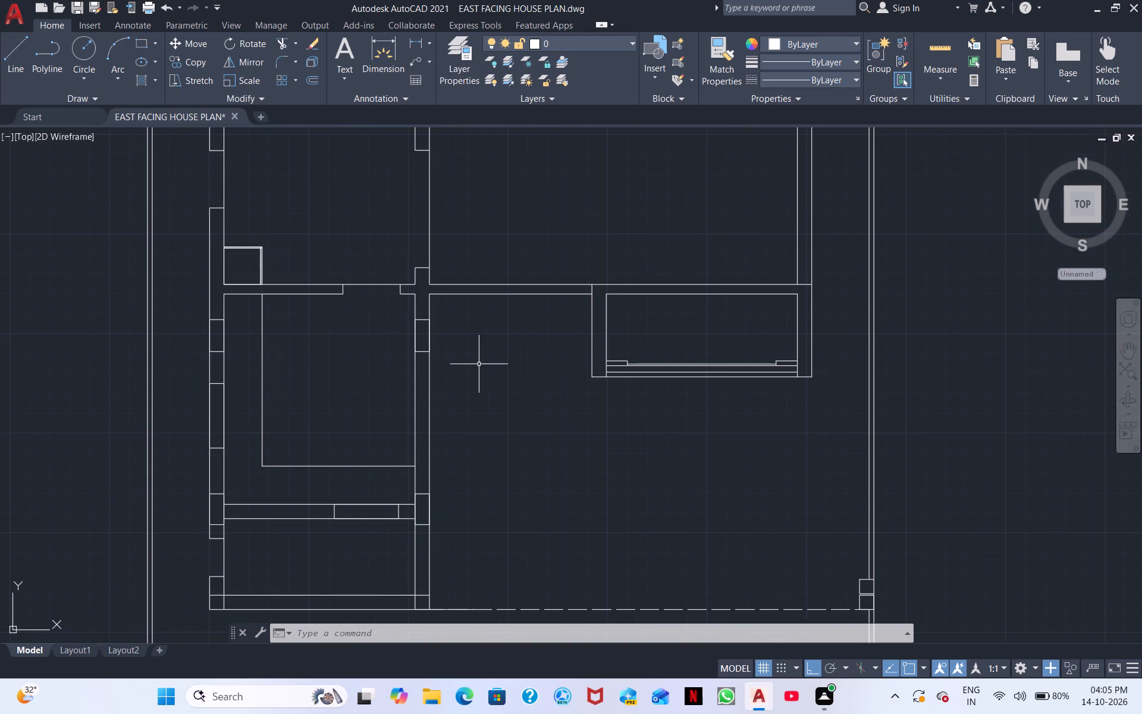
Draw a long rectangle spanning the wall thickness in the wall between the counter room's northeast corner and the small eastern alcove.
middle_drag(475, 390, 502, 352)
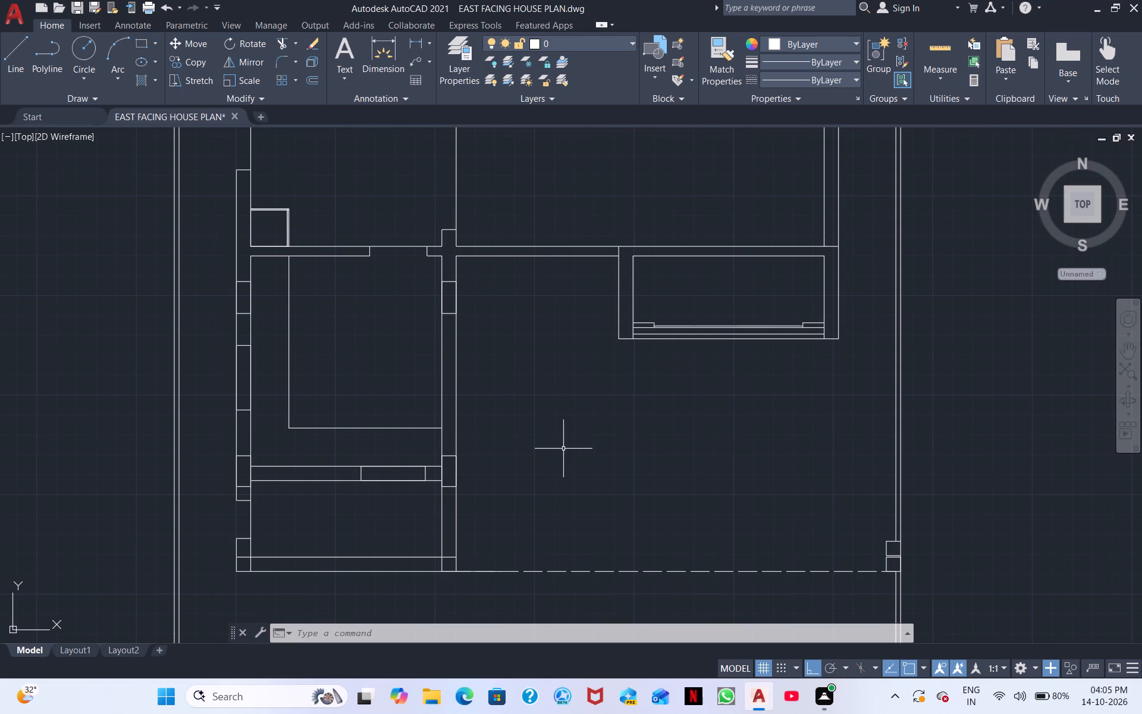
middle_drag(563, 450, 559, 474)
scroll(559, 474, up, 1)
scroll(559, 475, down, 1)
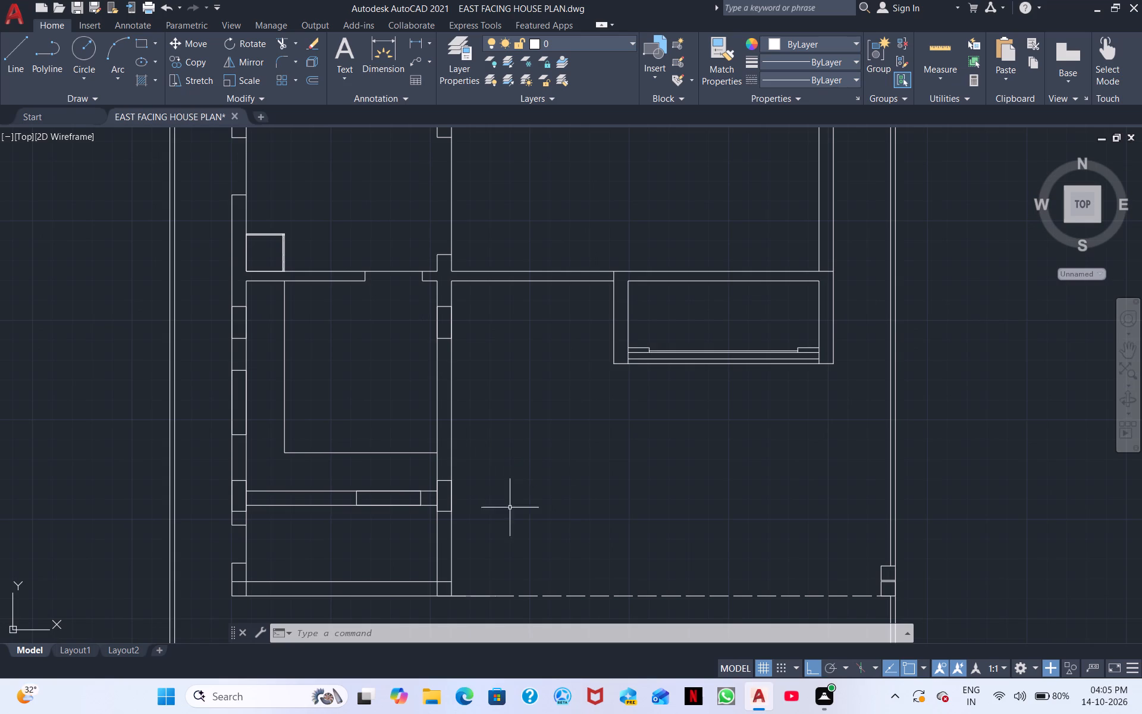
middle_click(581, 421)
scroll(581, 433, down, 1)
scroll(581, 433, up, 2)
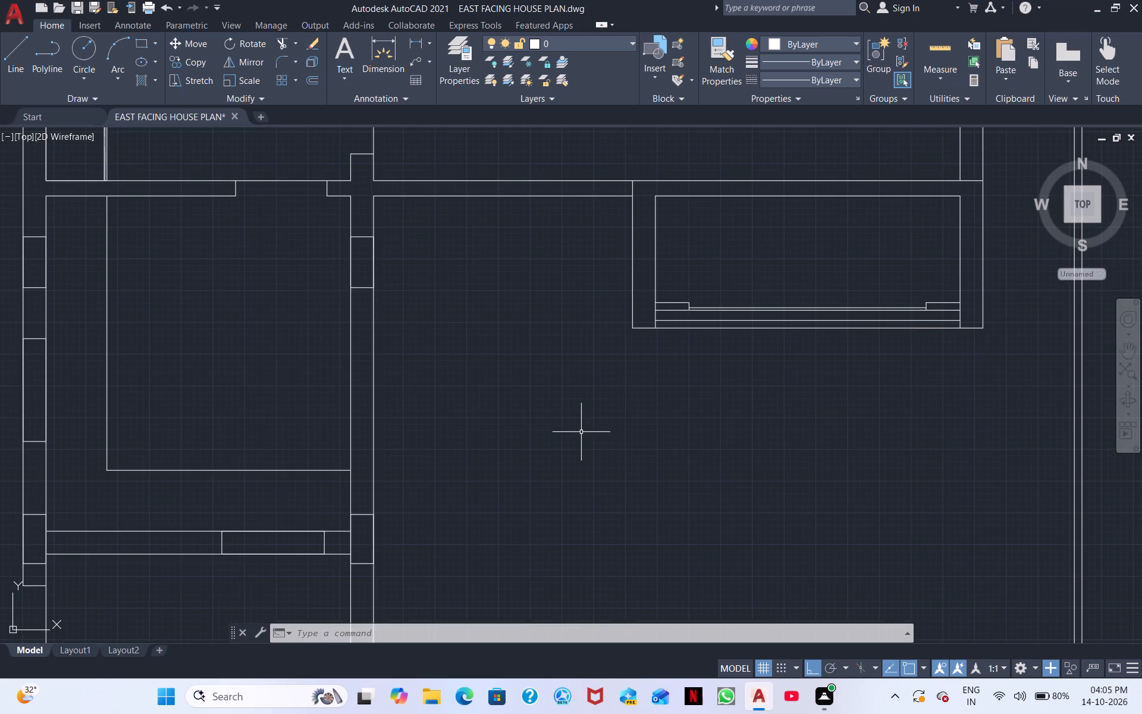
scroll(545, 403, down, 1)
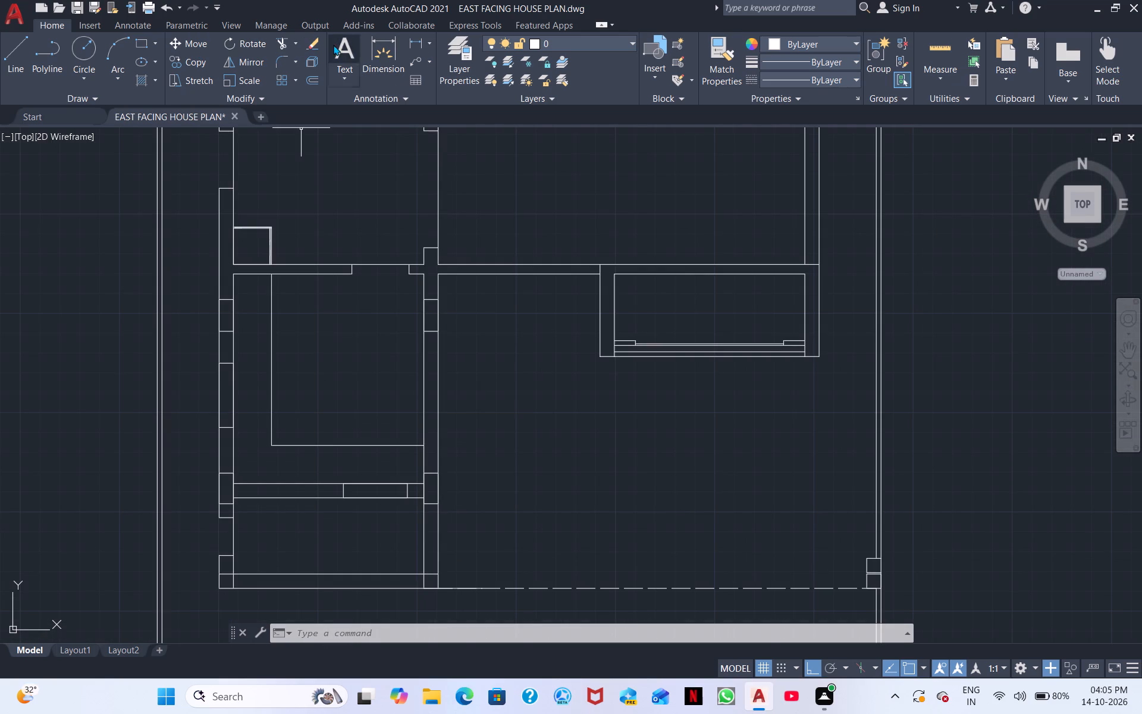
click(146, 43)
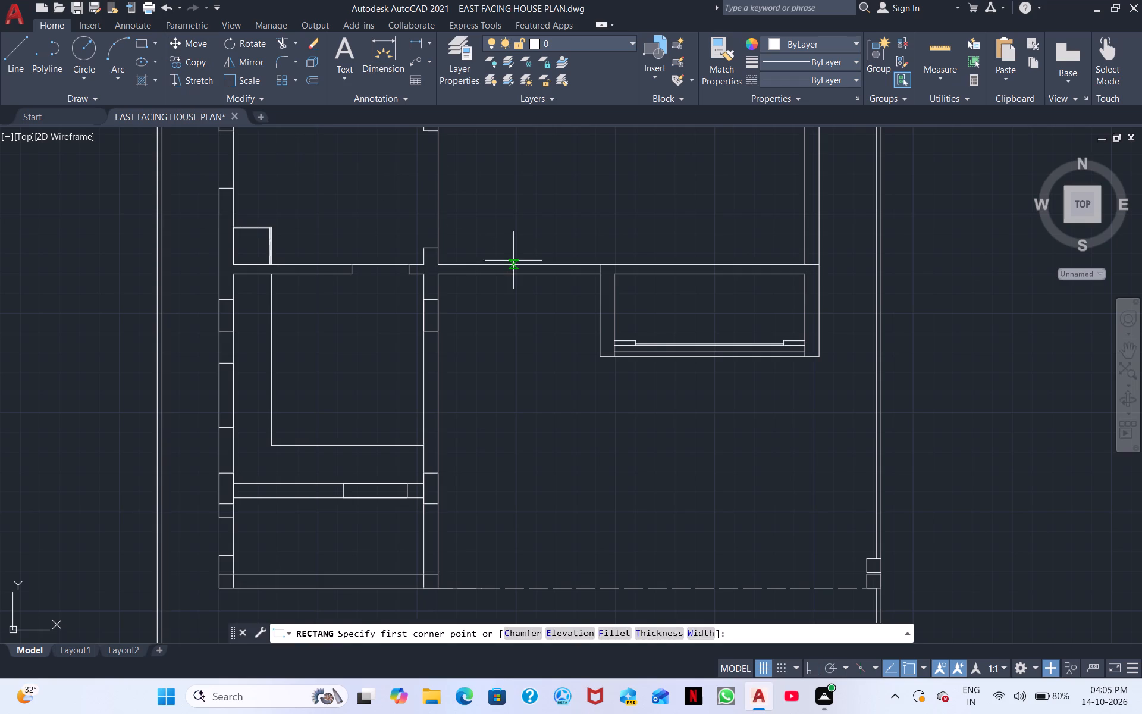
click(463, 264)
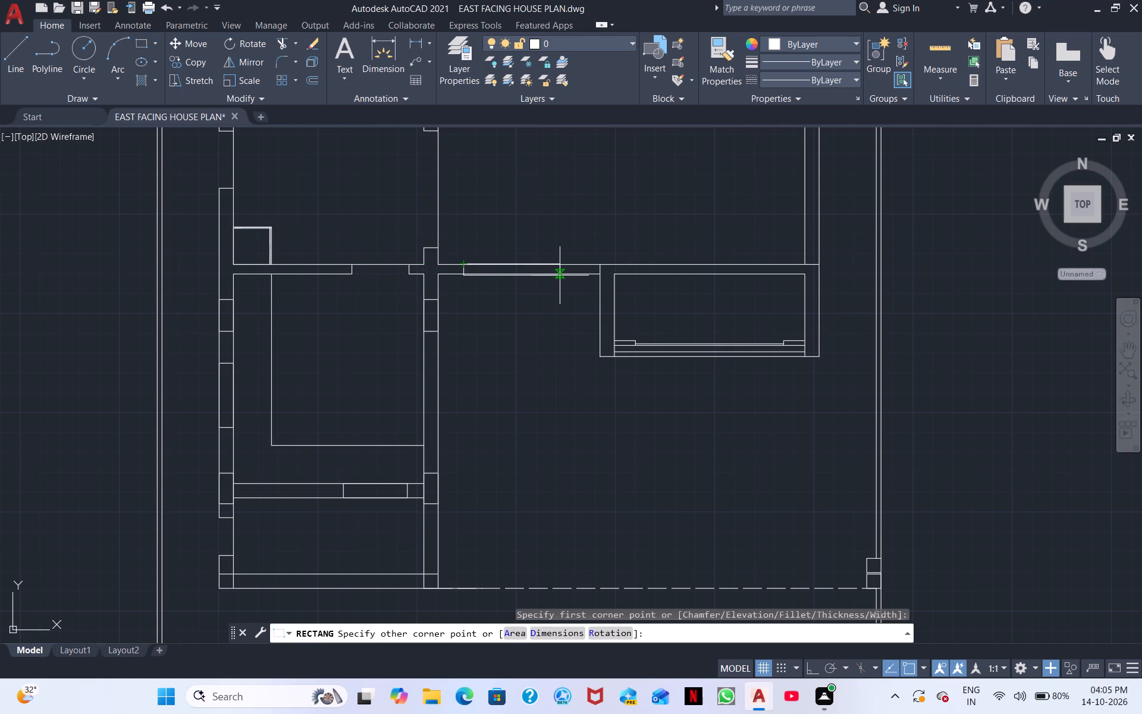
scroll(563, 268, up, 2)
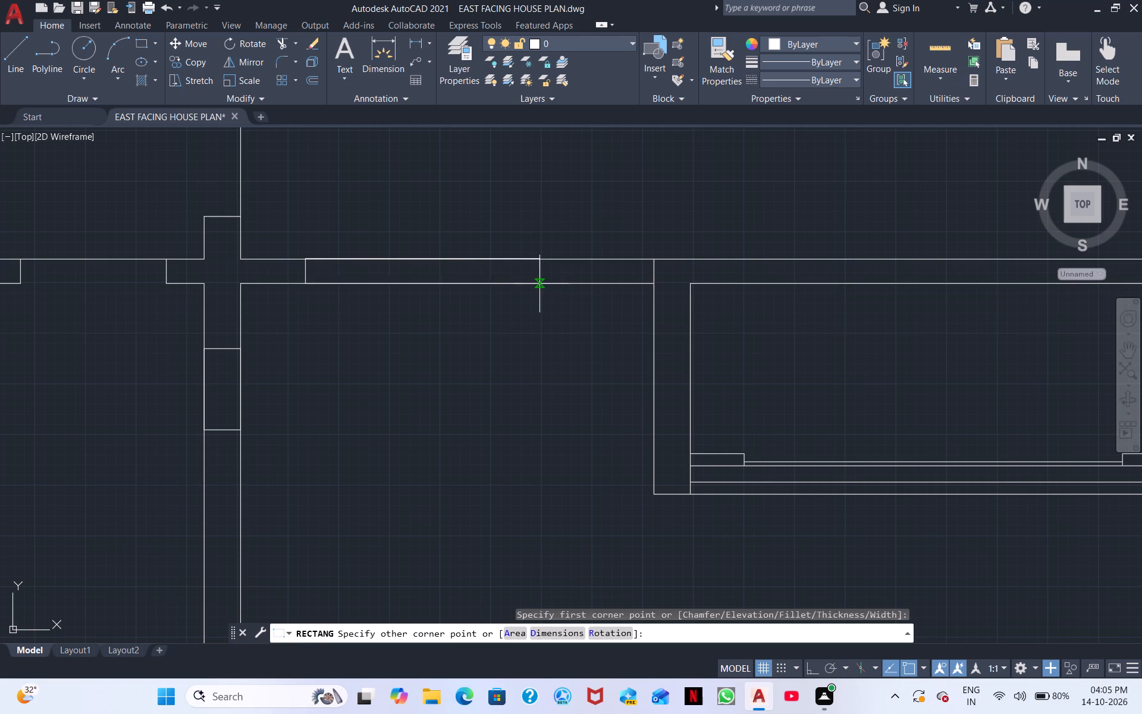
click(541, 283)
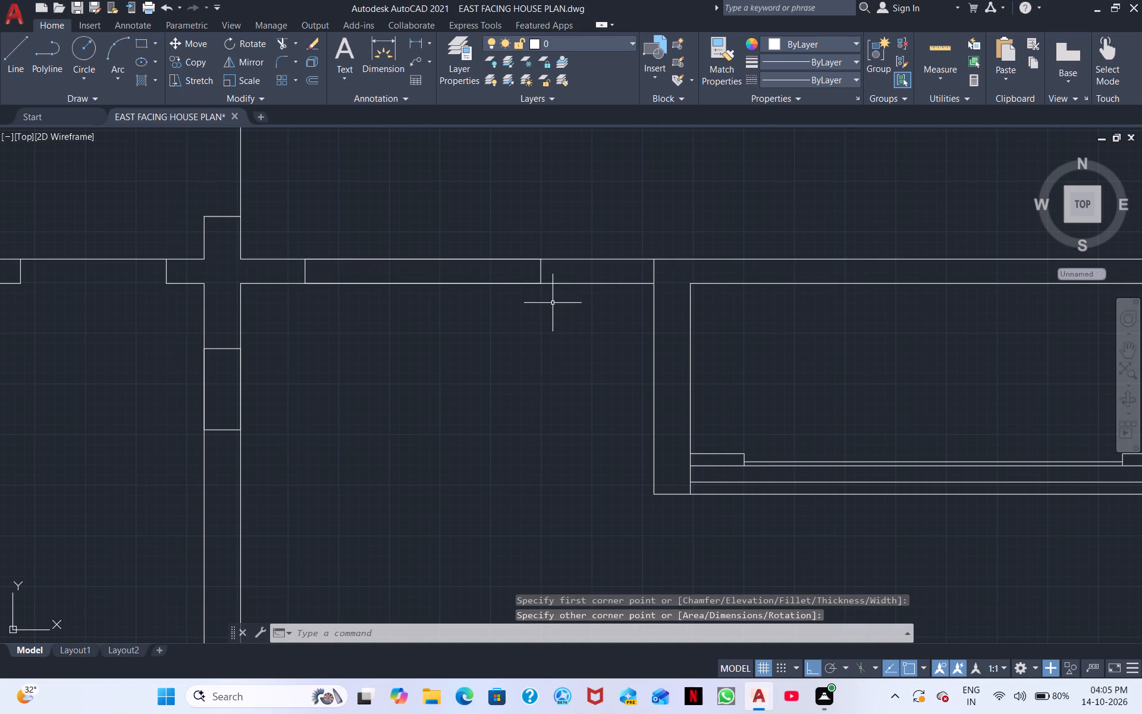
Draw a shorter rectangle spanning the same wall between the long rectangle and the alcove, and stretch its east edge slightly eastward.
right_click(552, 303)
click(588, 317)
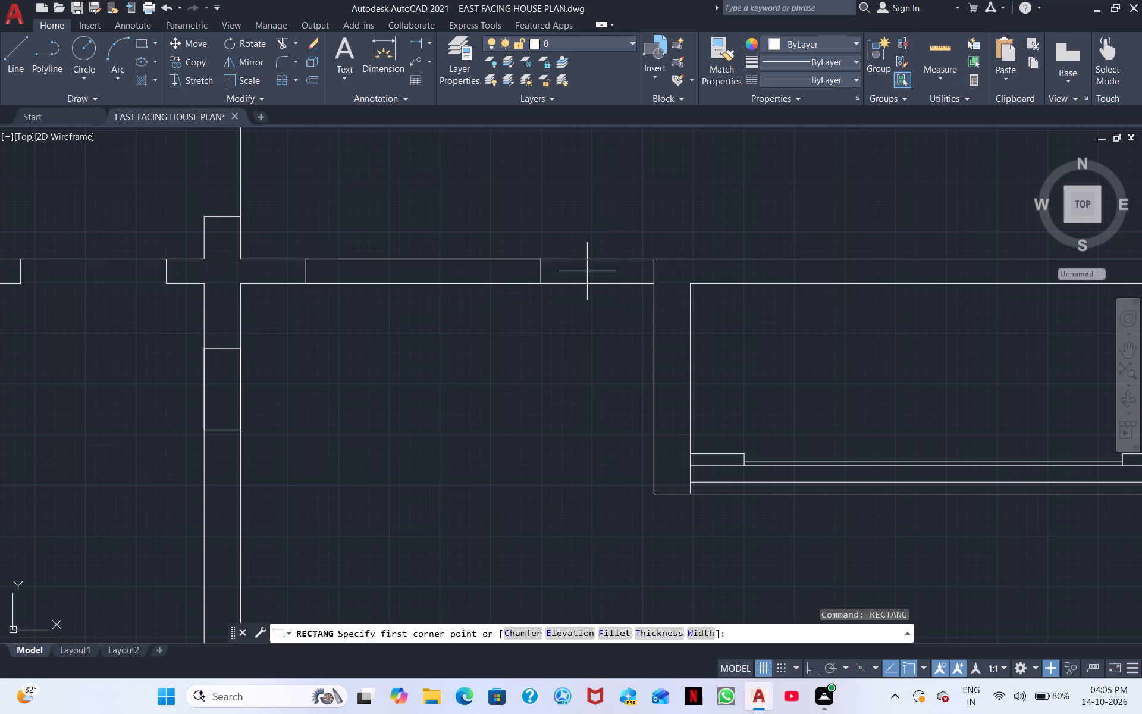
click(575, 260)
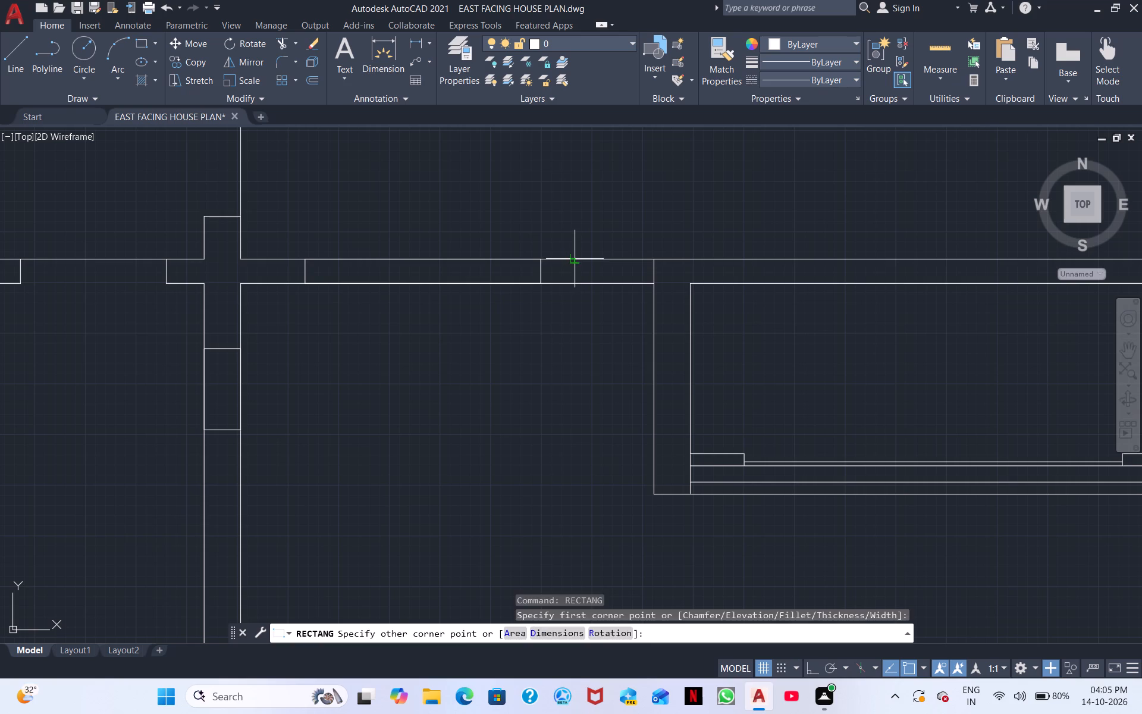
click(616, 283)
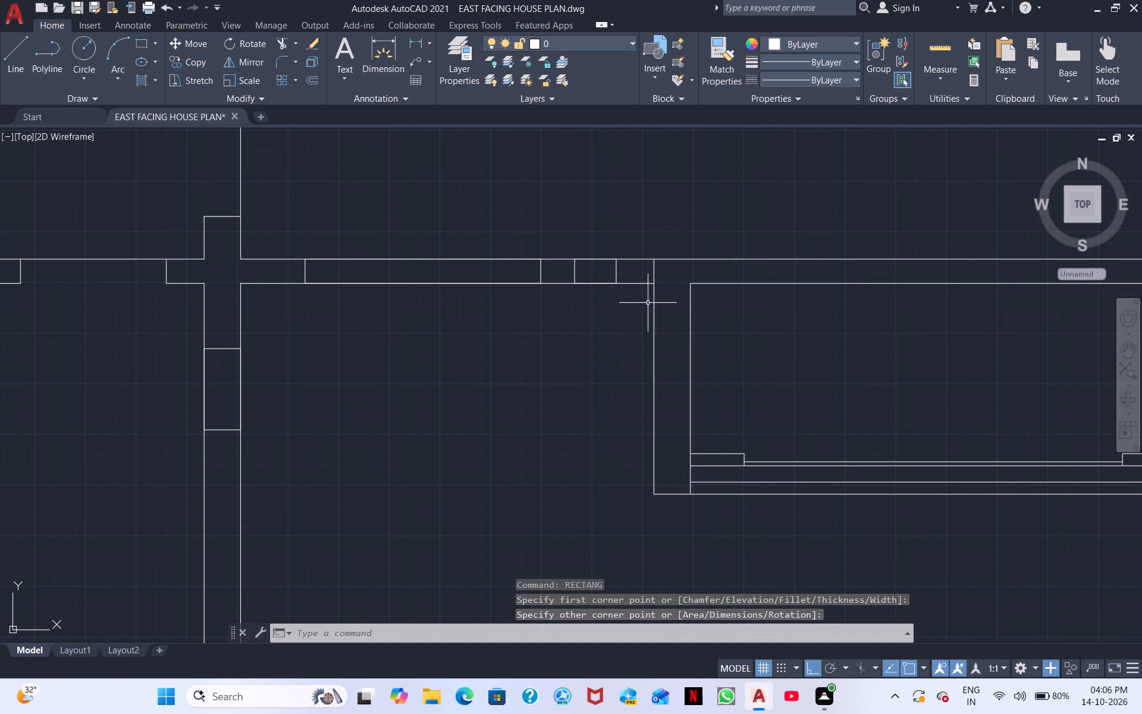
click(618, 270)
drag(618, 270, 632, 270)
click(628, 273)
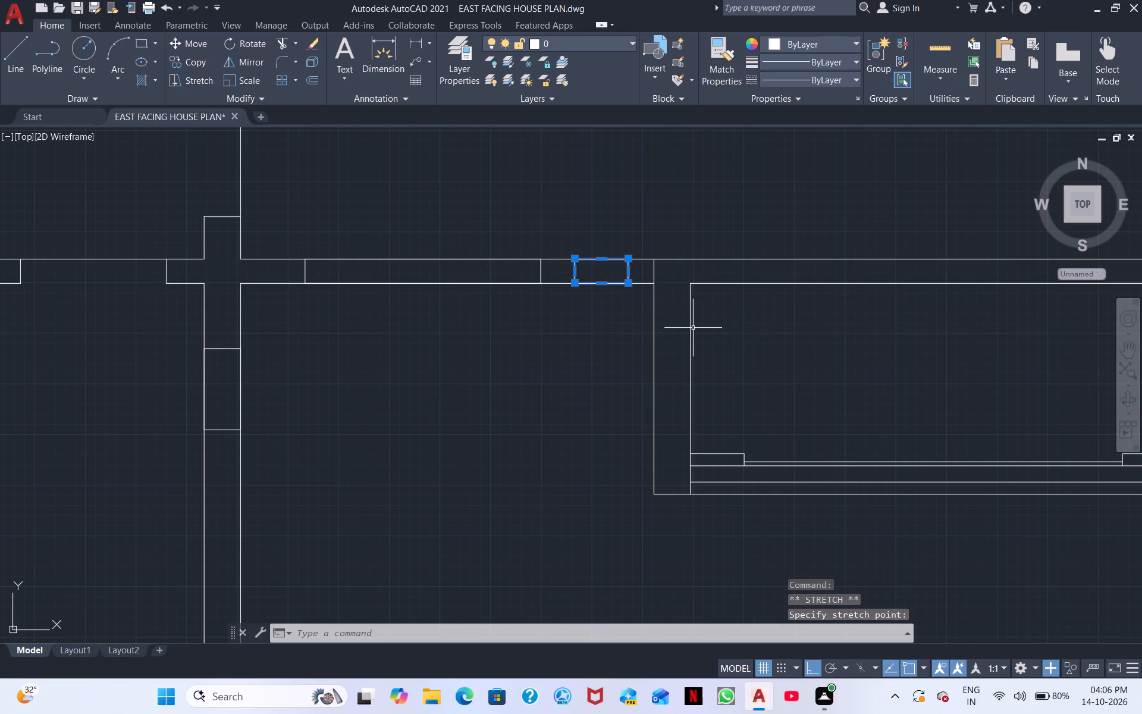
key(Escape)
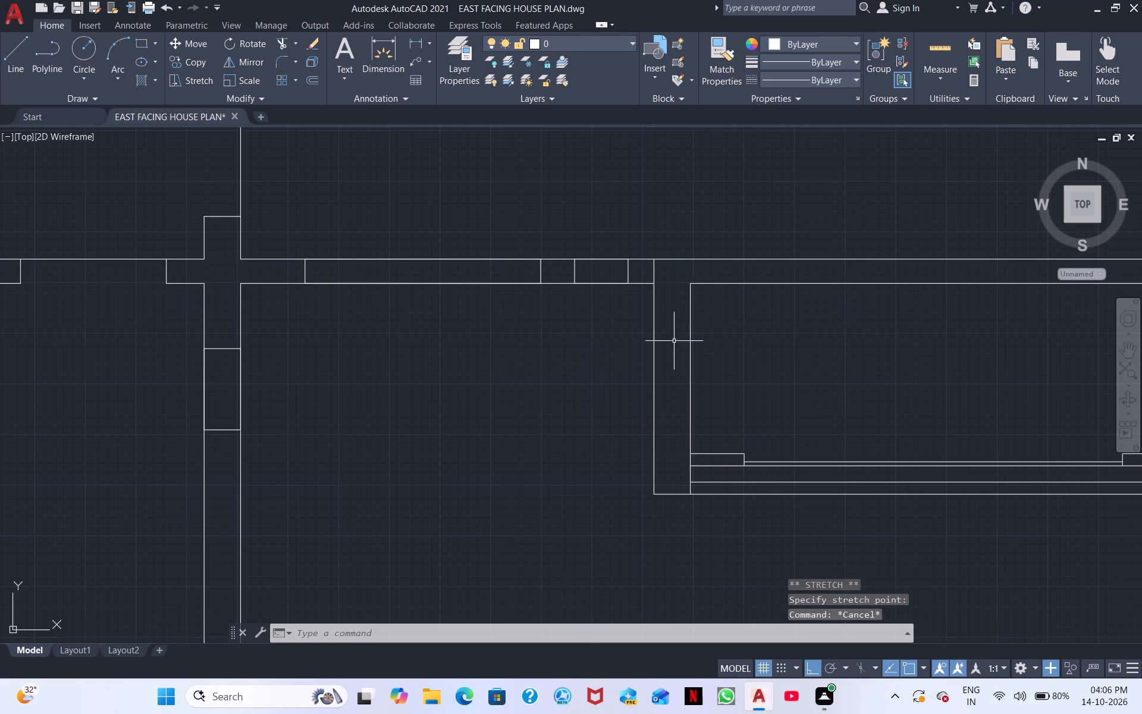
Offset the inner line of the alcove's west wall 3" westward into the wall.
scroll(699, 346, down, 1)
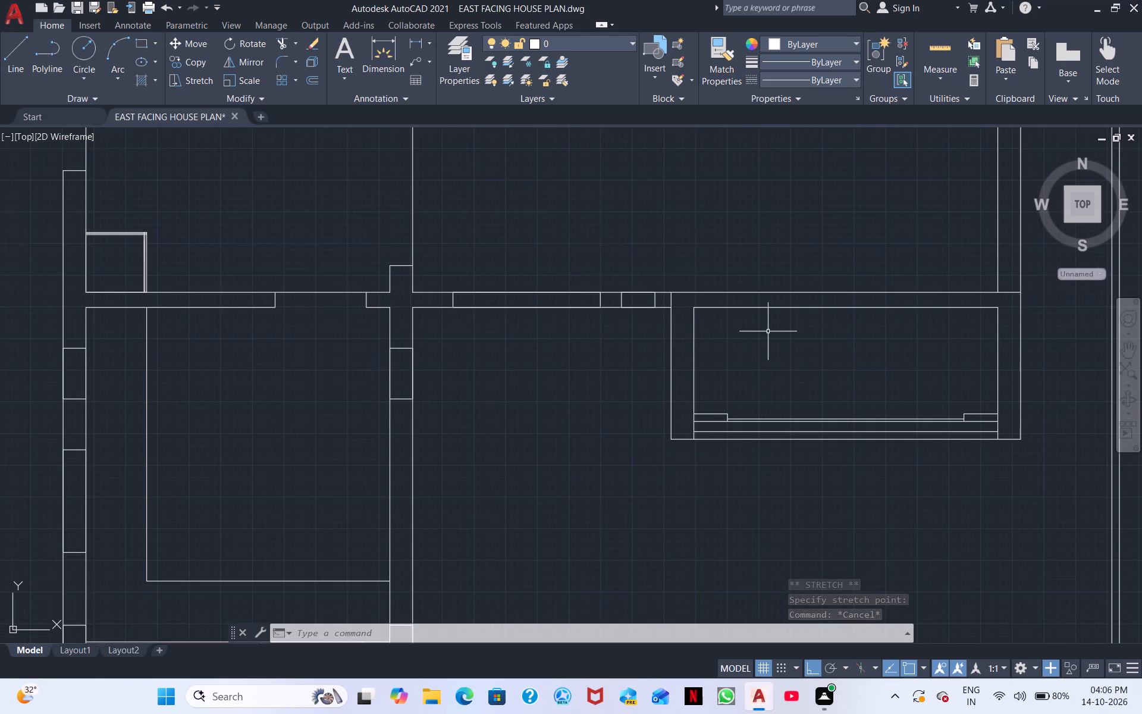
scroll(768, 331, down, 1)
scroll(752, 345, up, 1)
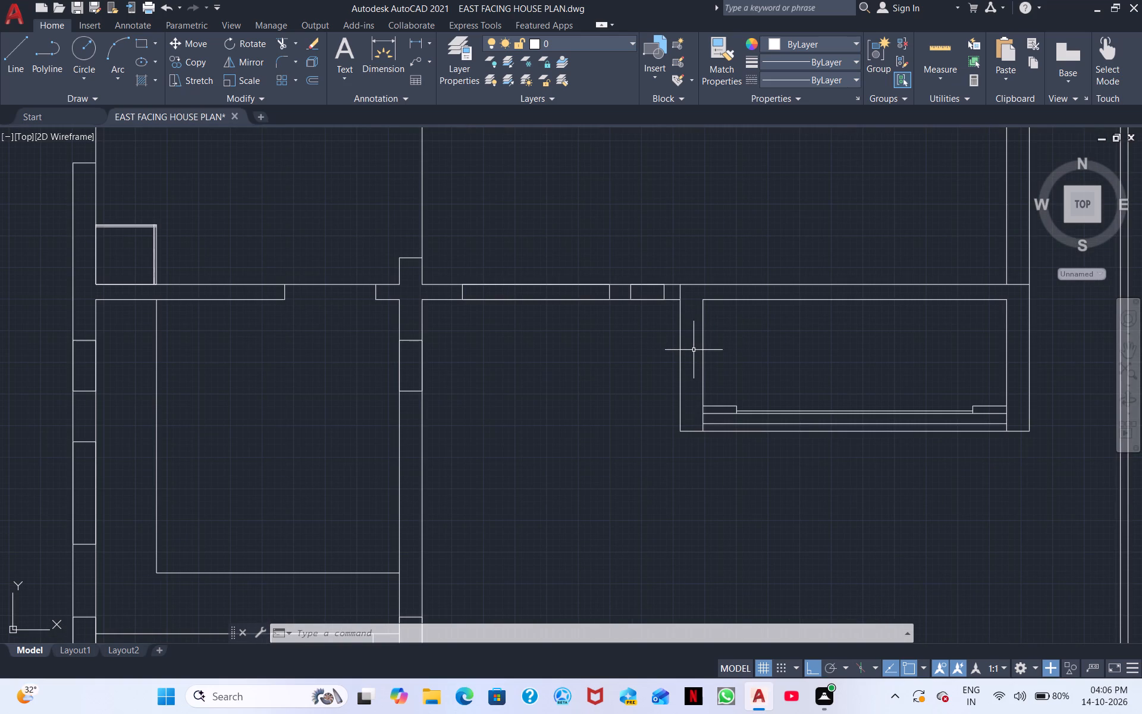
text(O)
key(space)
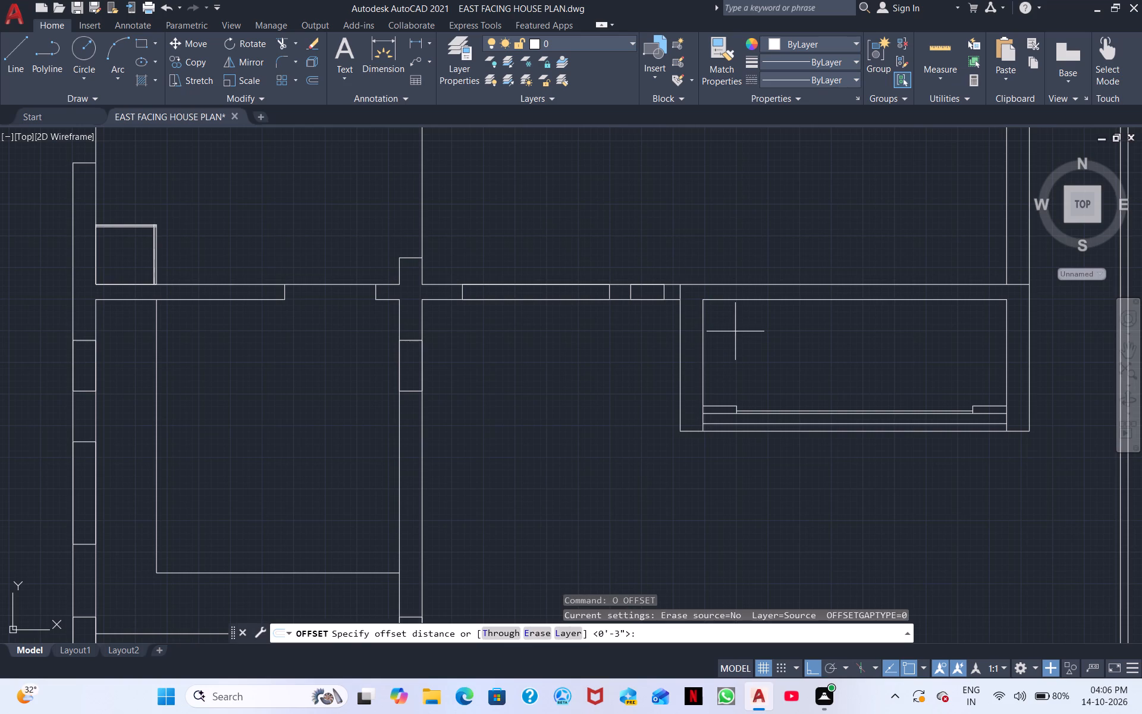
text(3")
key(Return)
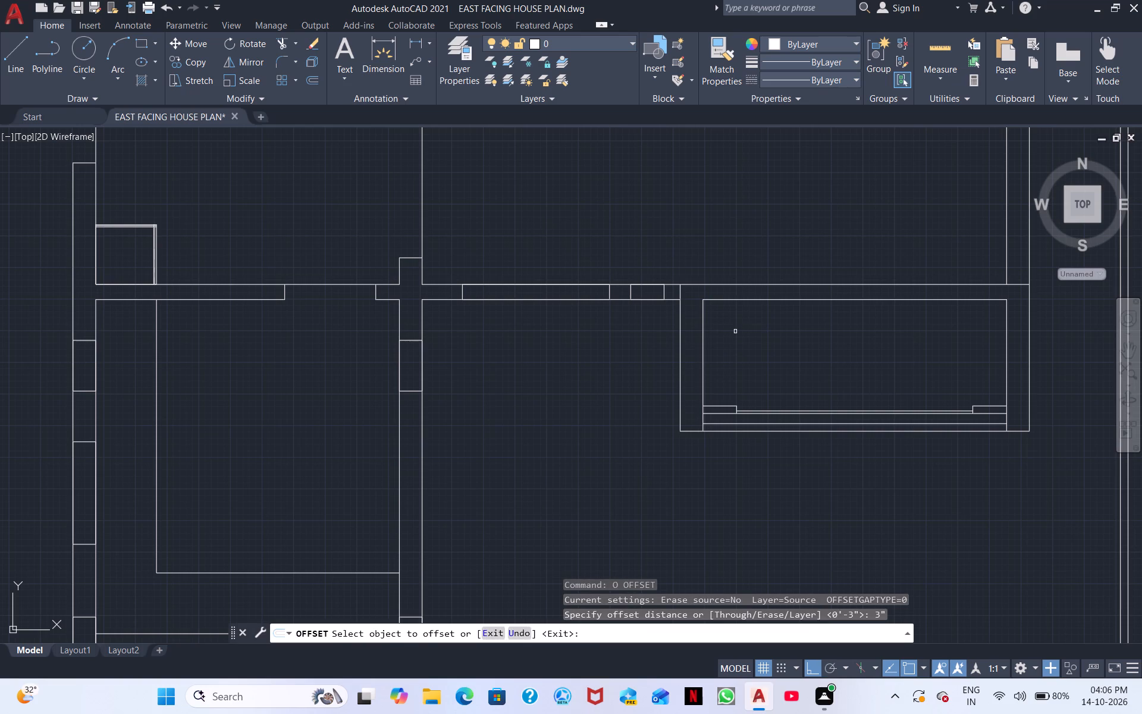
click(704, 331)
click(690, 341)
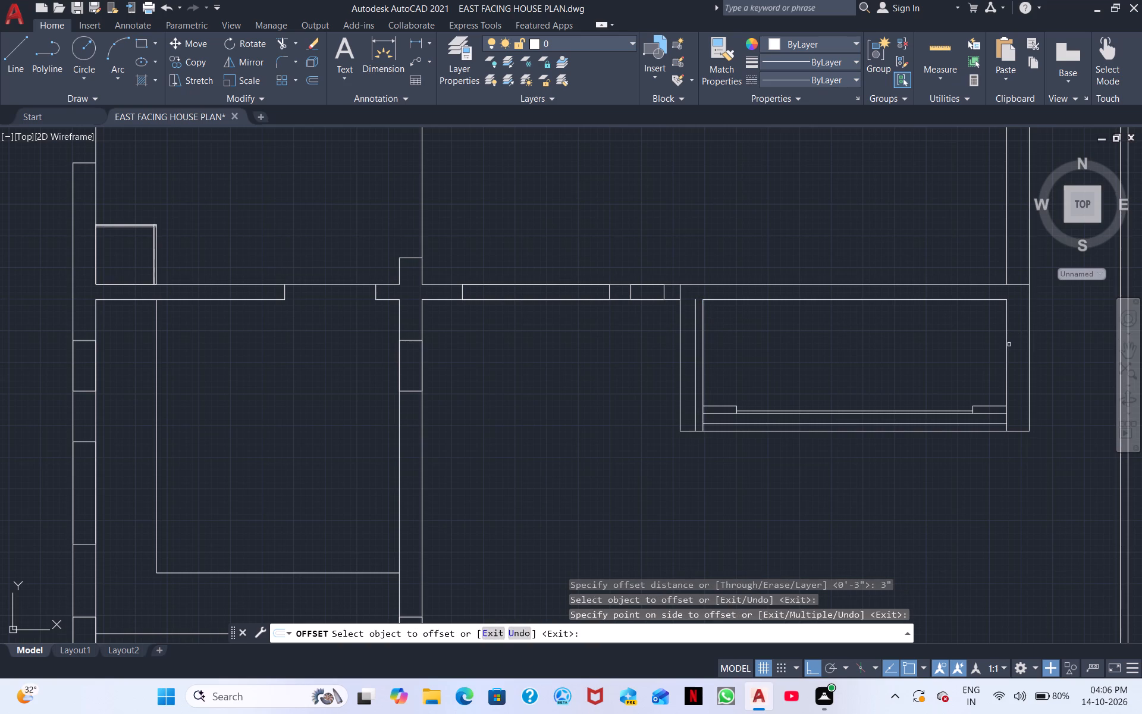
click(1027, 342)
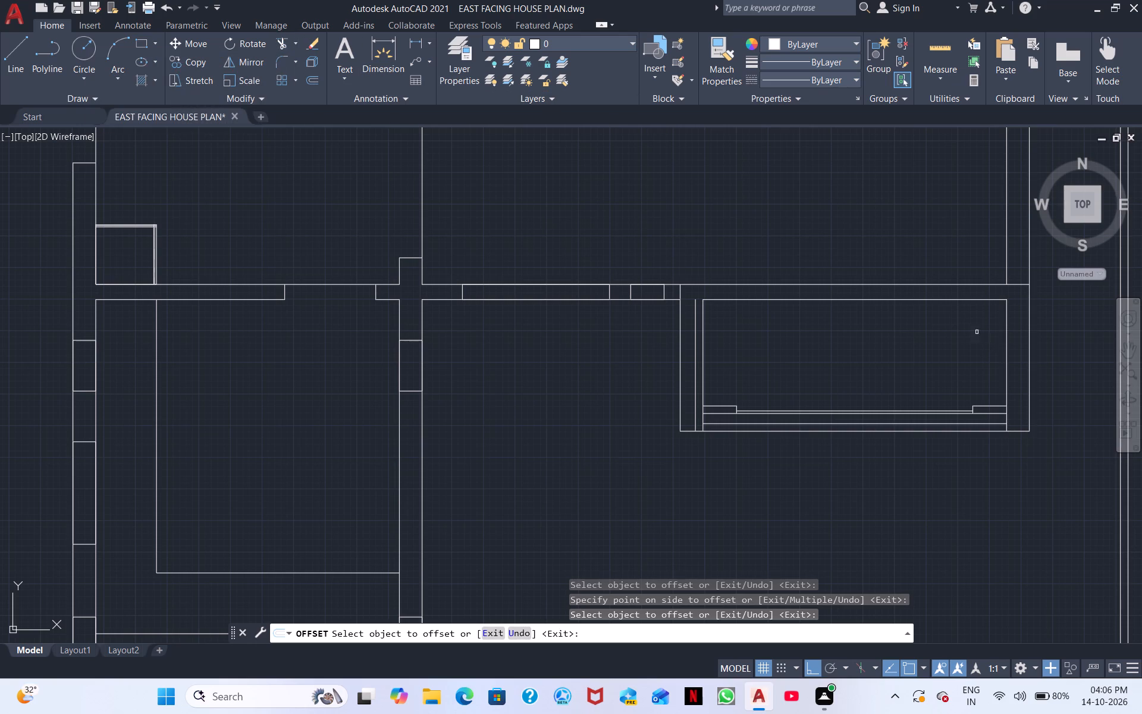
key(Escape)
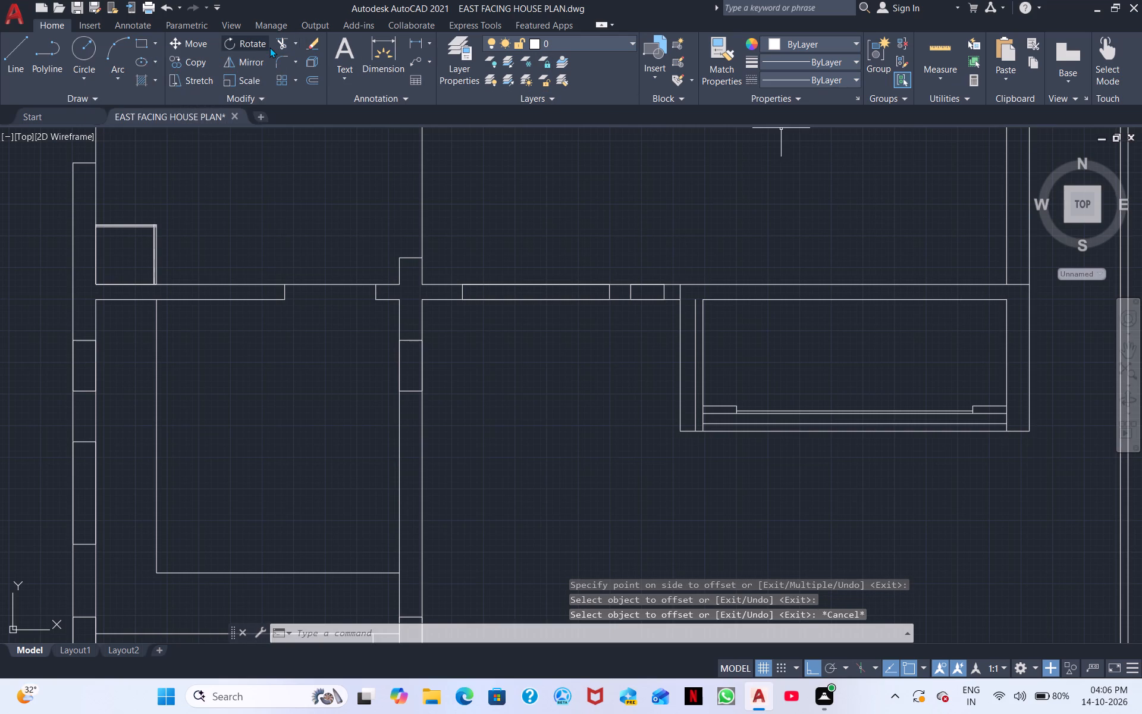
Extend both lines of the alcove's north wall to the east wall's outer line and trim the outer line between them.
click(284, 44)
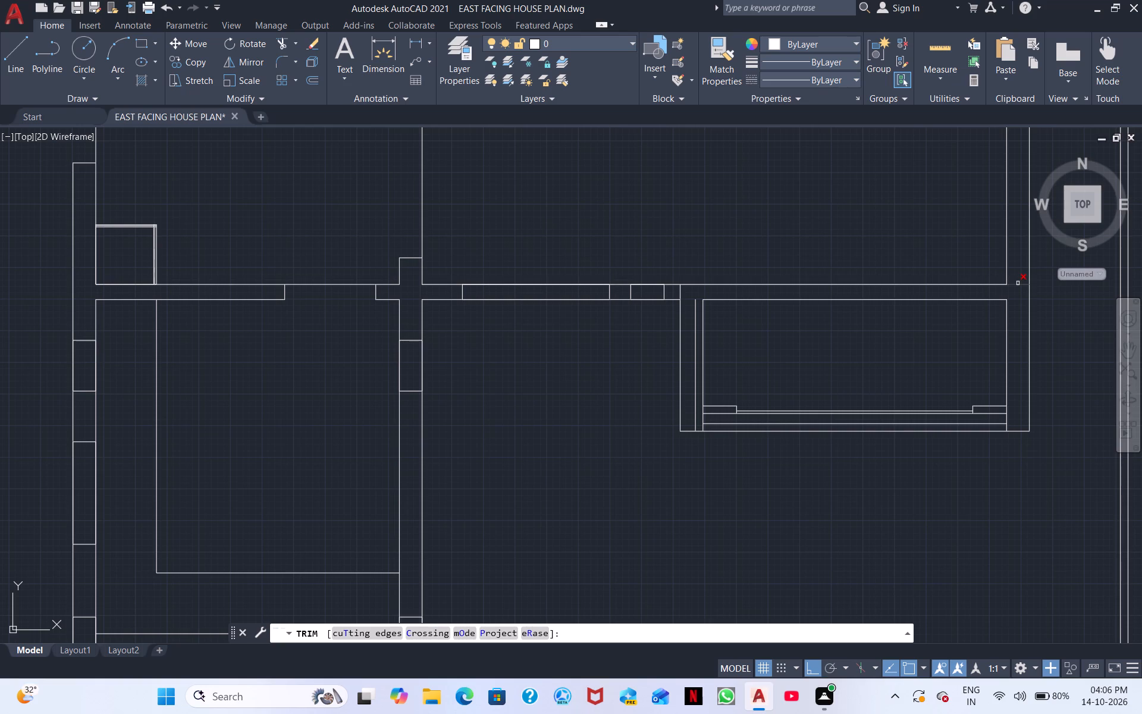
click(1018, 283)
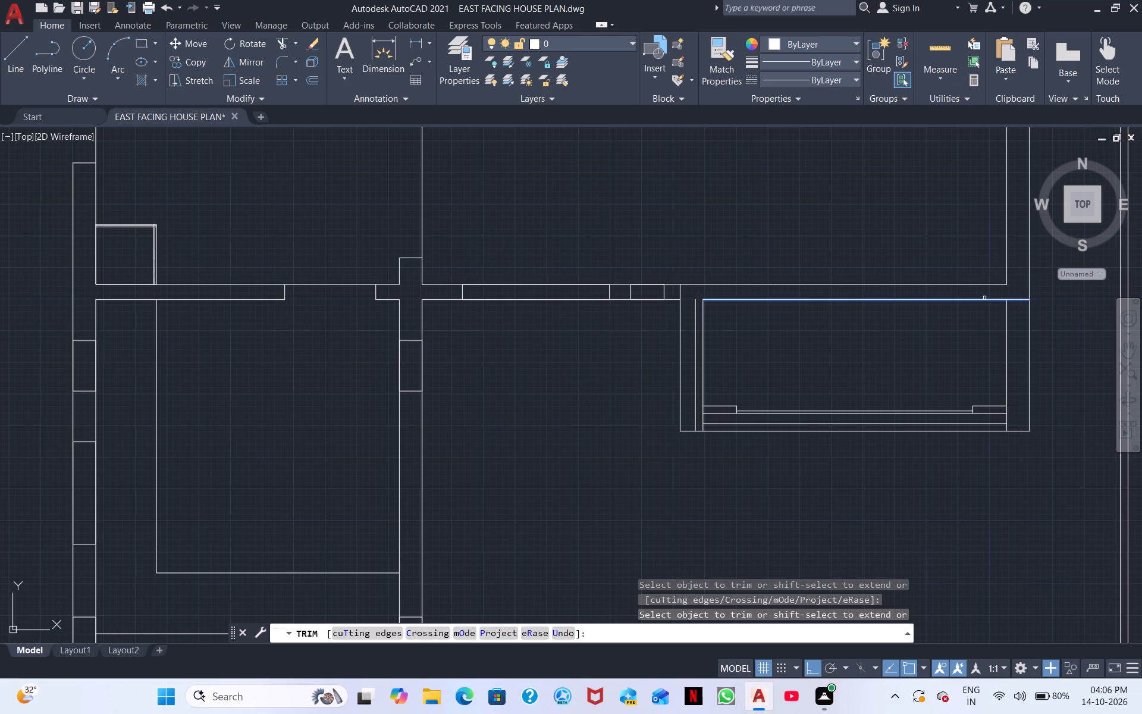
shift+click(986, 299)
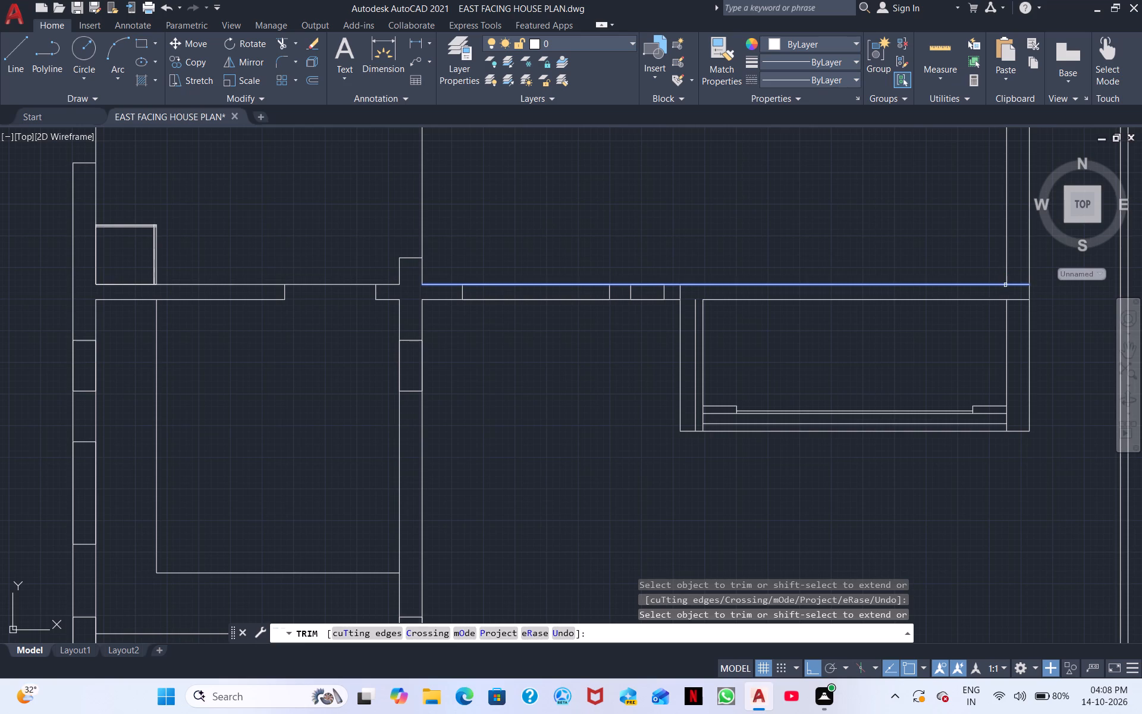
shift+click(998, 286)
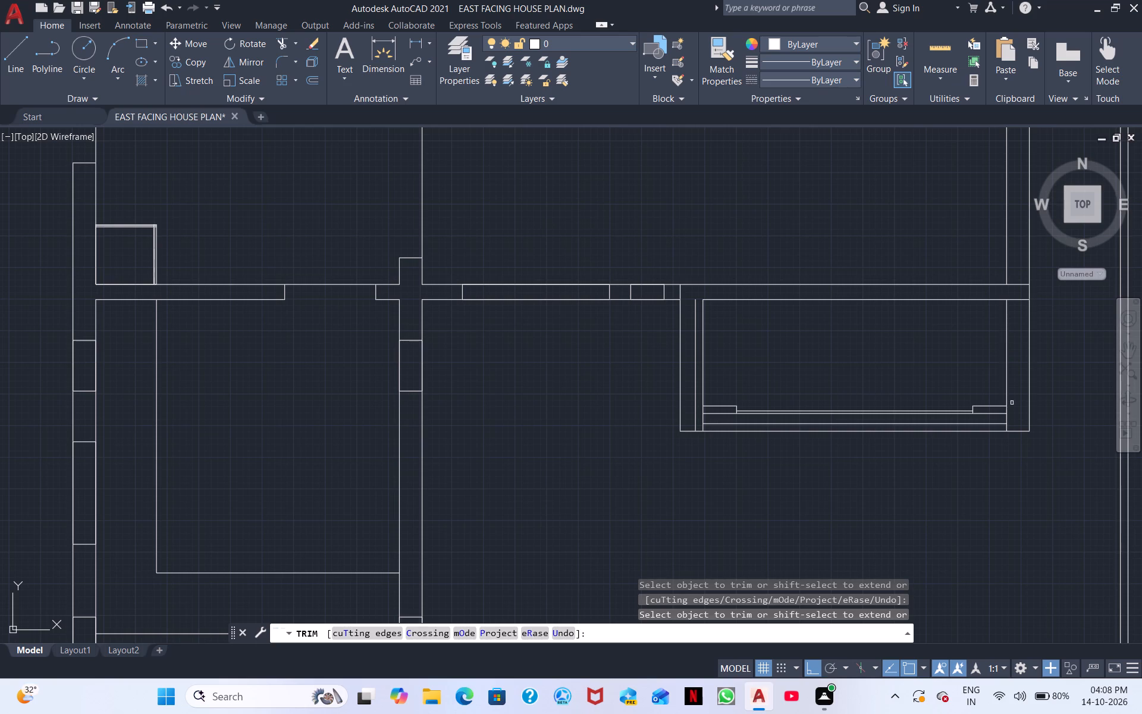
click(1030, 293)
key(Escape)
Offset the outer line of the alcove's east wall 3" westward into the wall.
text(O)
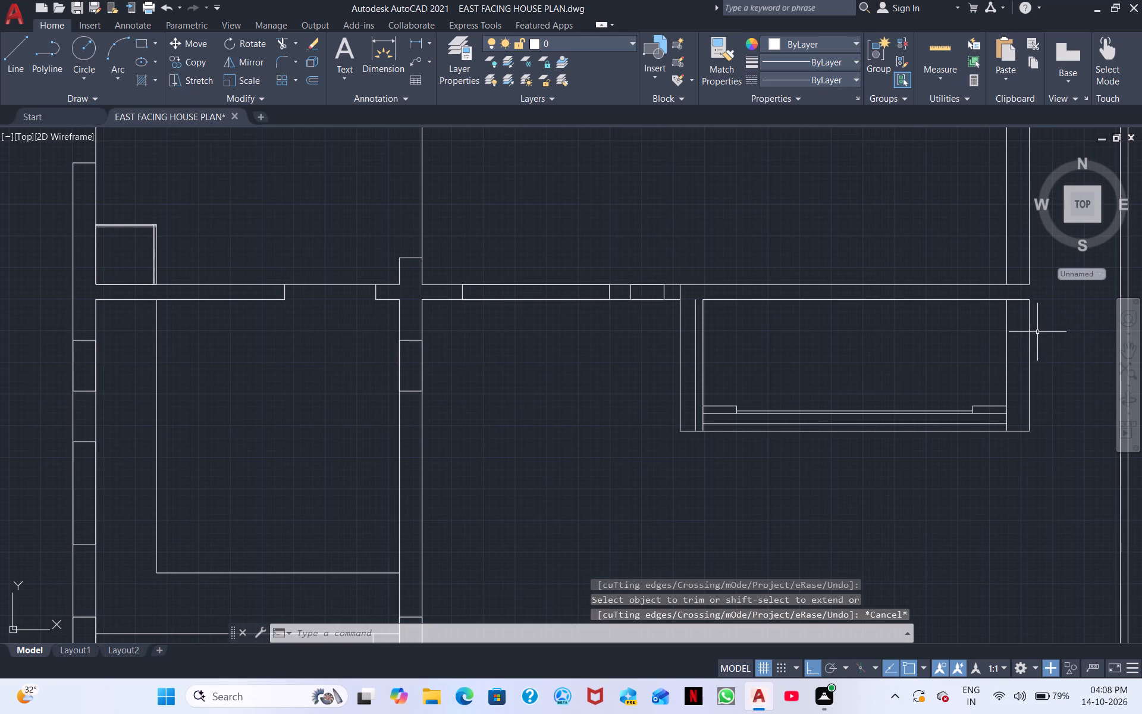
key(space)
key(space)
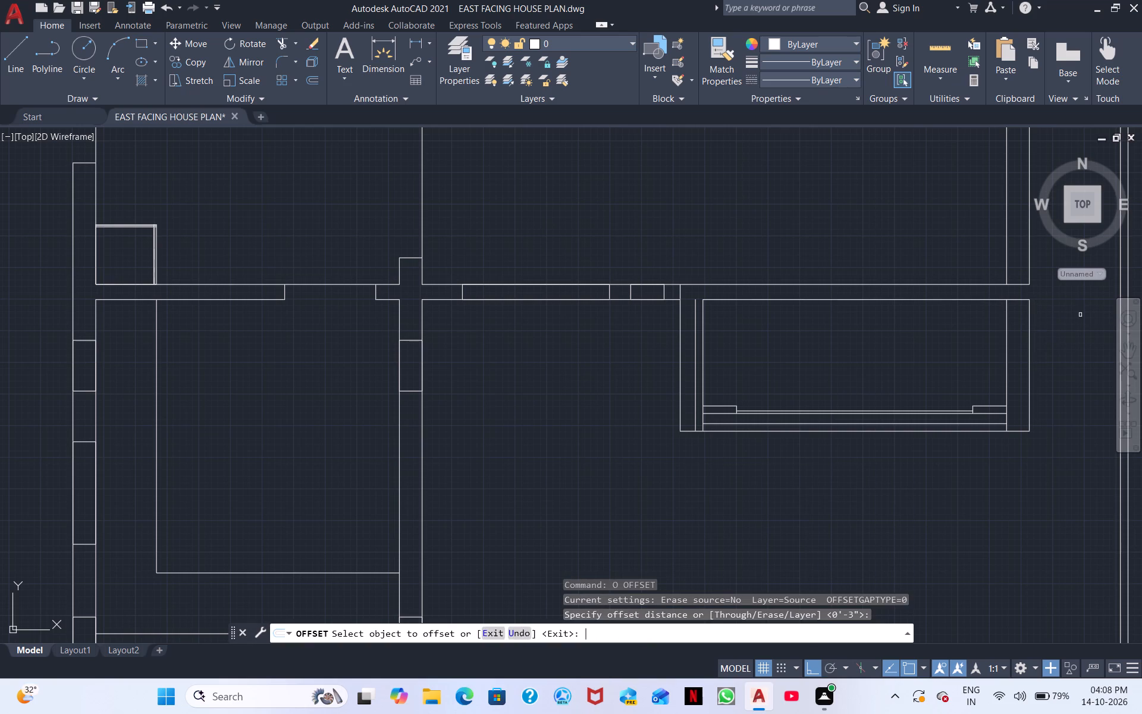
click(1031, 369)
click(1018, 376)
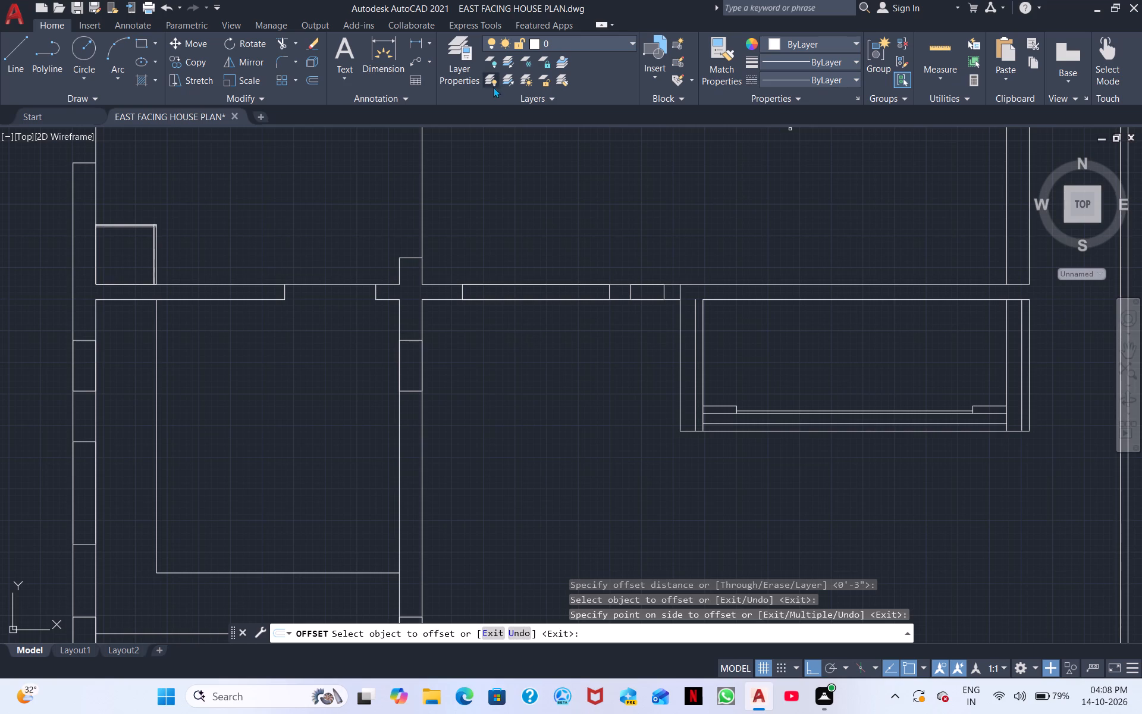
Trim away the alcove's old east inner and west outer wall lines, and extend the north wall's lower line to the thinned west wall.
click(283, 42)
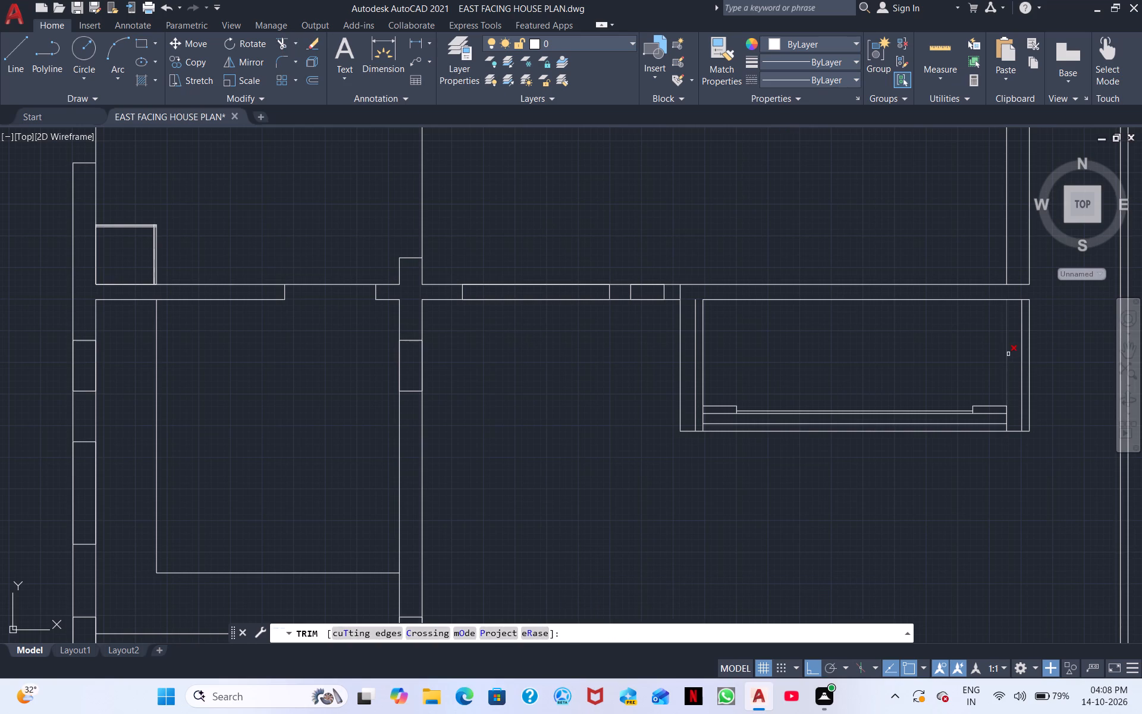
click(1008, 354)
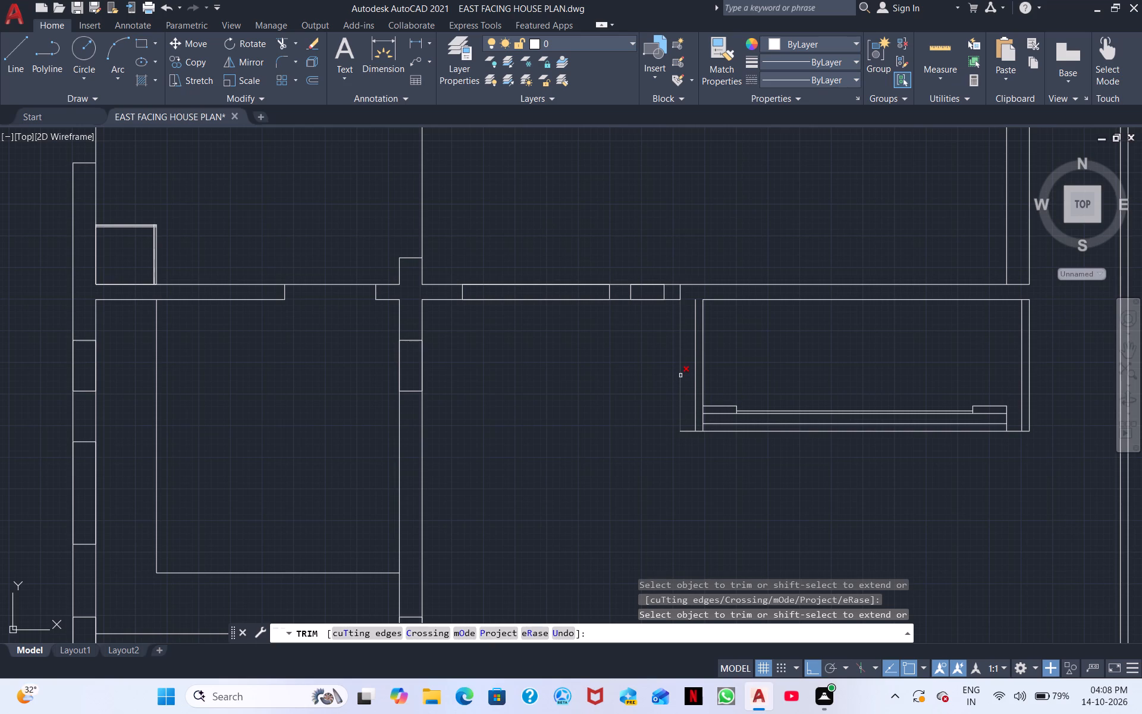
click(704, 331)
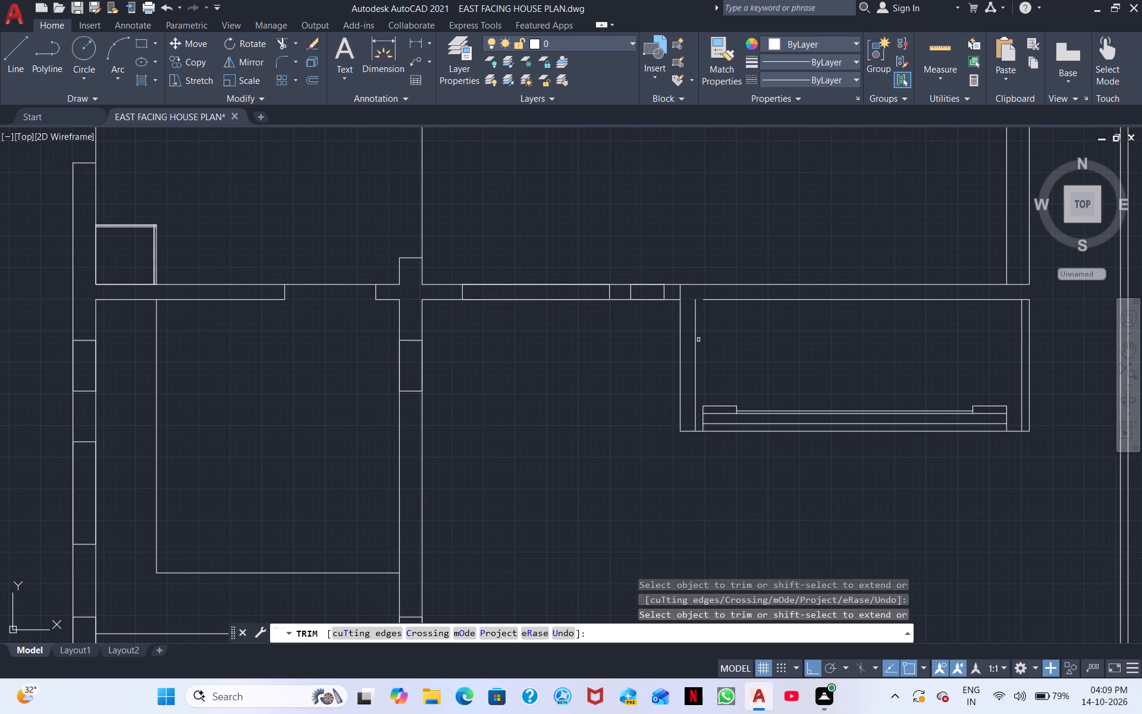
key(ctrl+z)
scroll(714, 332, up, 1)
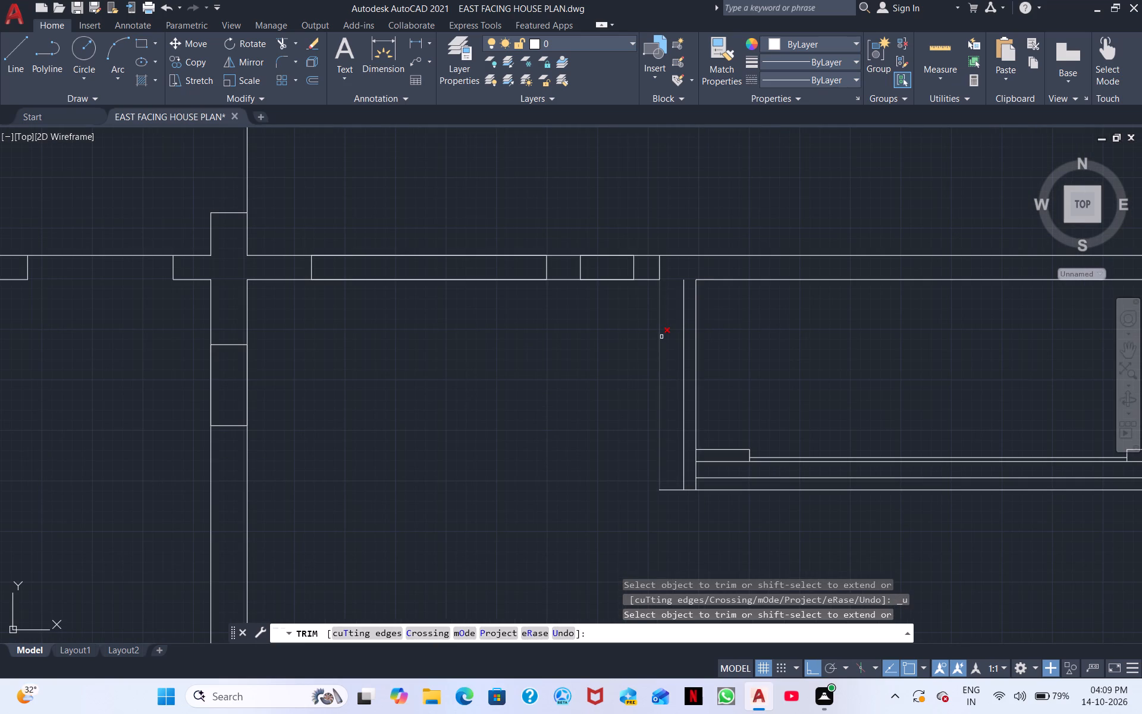
click(661, 337)
drag(670, 491, 672, 502)
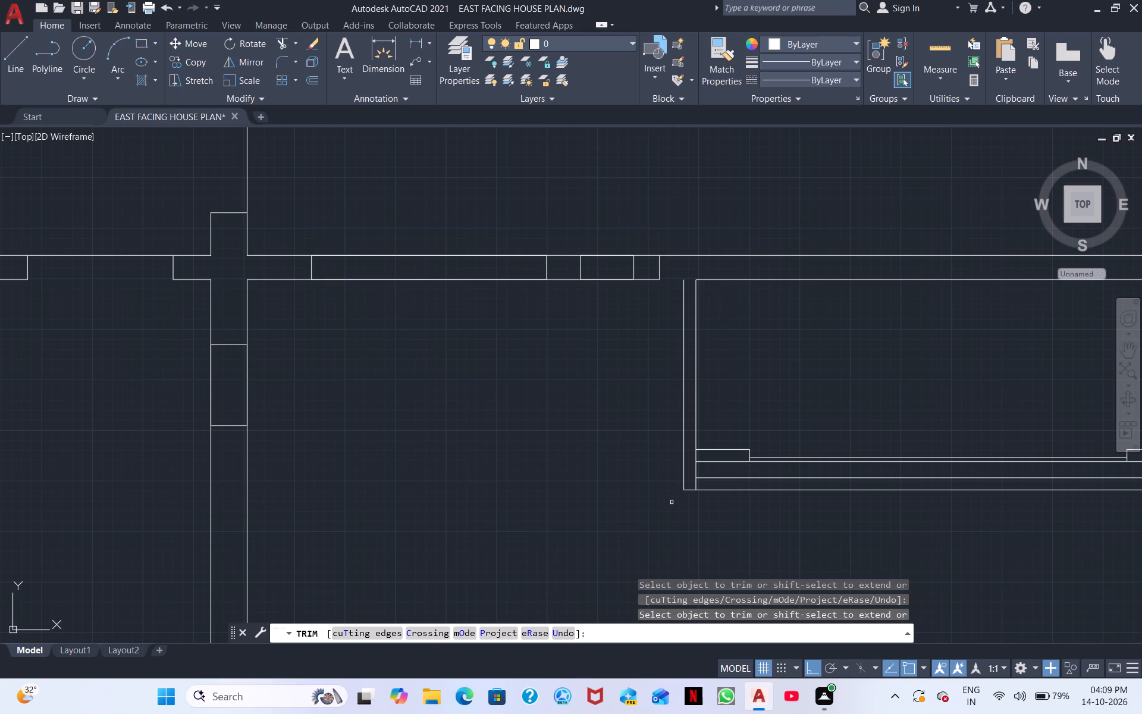
drag(672, 502, 672, 503)
shift+click(654, 279)
Trim the short end lines at the east end of the alcove's south wall detail and extend its three horizontal lines to the thinned east wall.
middle_drag(819, 348, 603, 288)
click(966, 411)
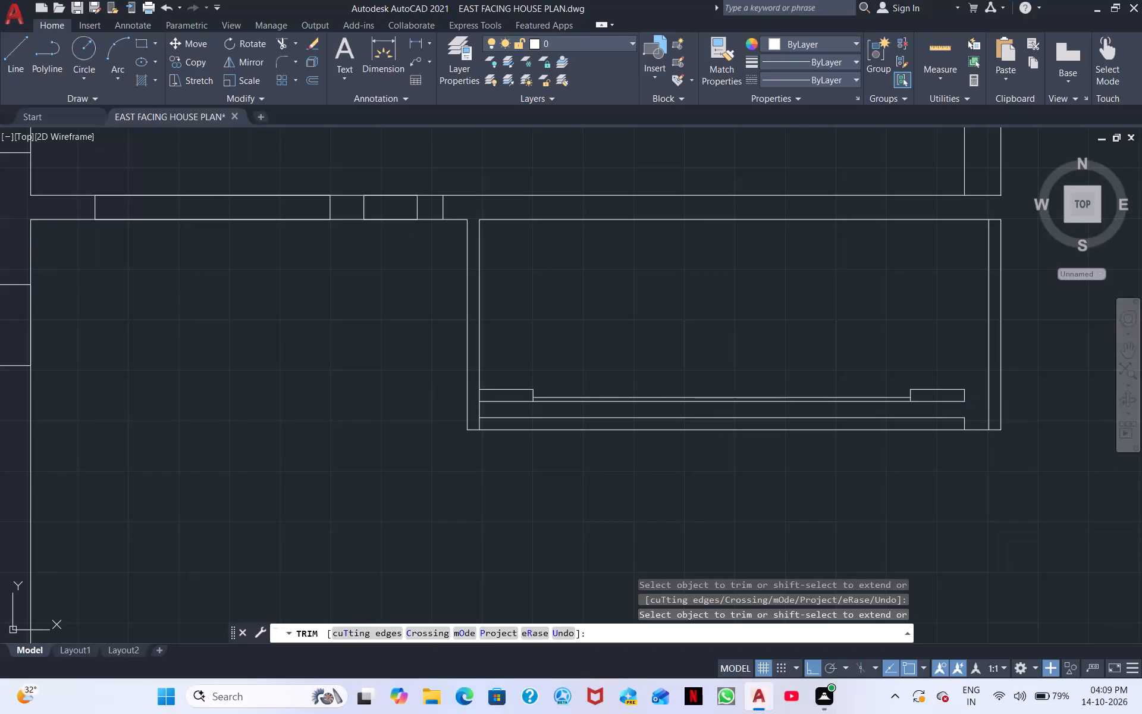
click(964, 398)
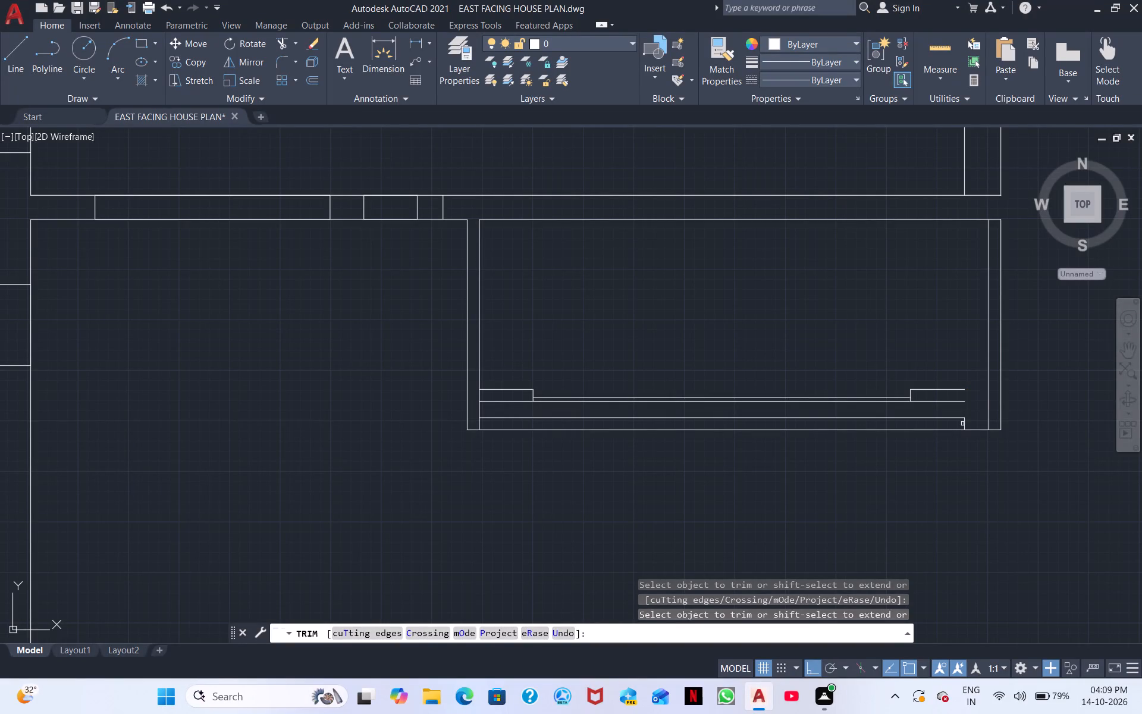
click(962, 424)
drag(966, 424, 973, 430)
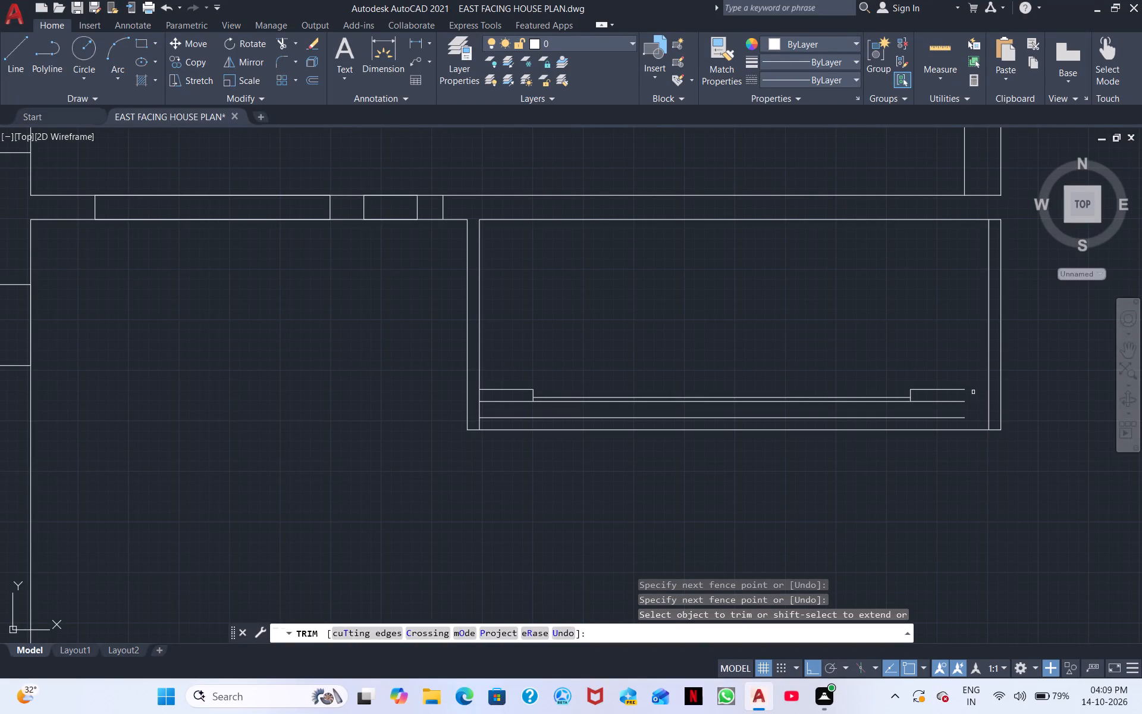
shift+click(956, 390)
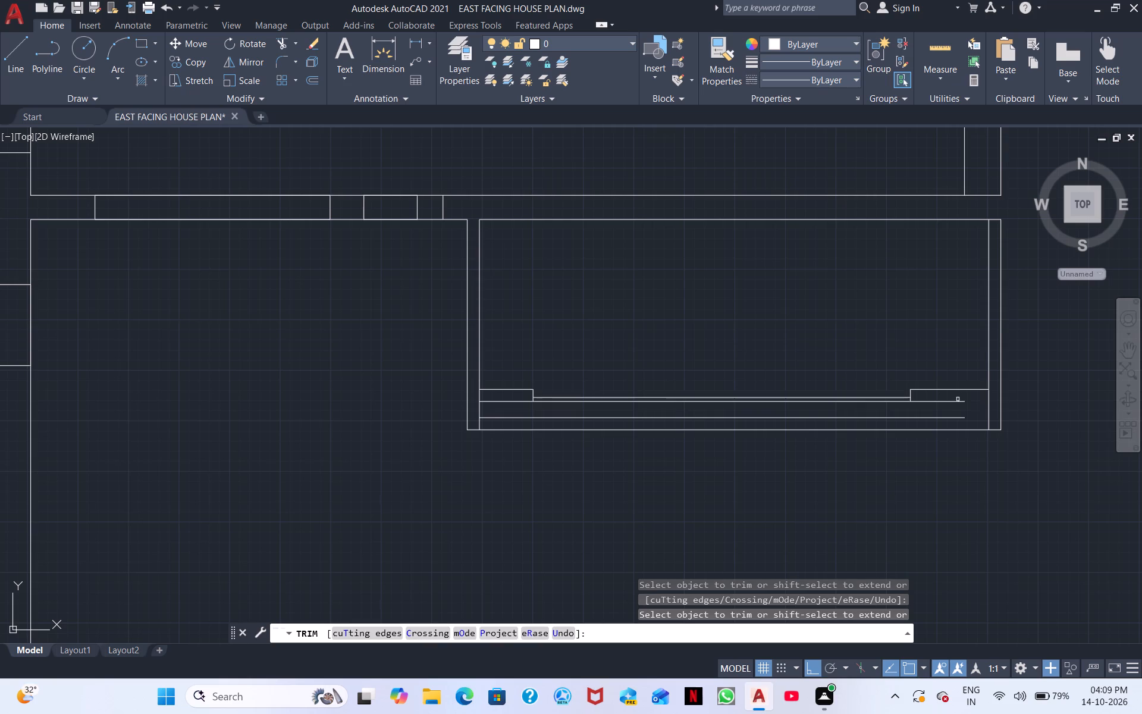
shift+click(959, 400)
shift+click(961, 419)
Trim the short jamb ends and thin double line along the alcove's south side, and extend the northernmost jamb line across the full width.
click(532, 397)
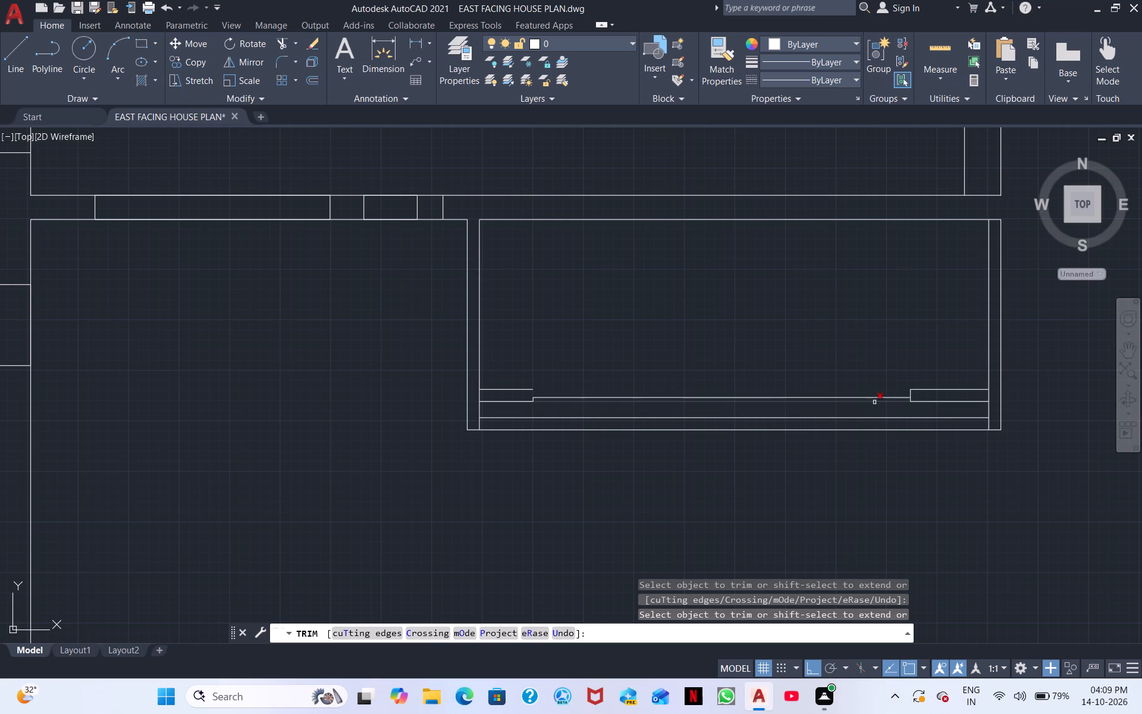
click(909, 394)
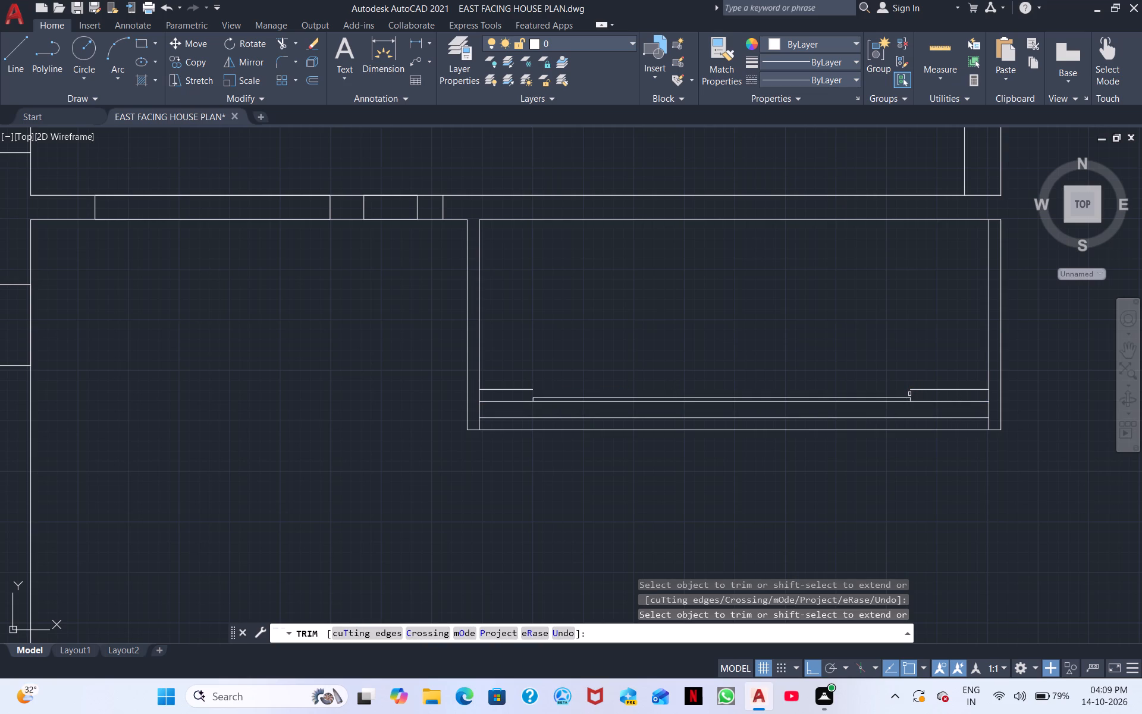
shift+click(920, 390)
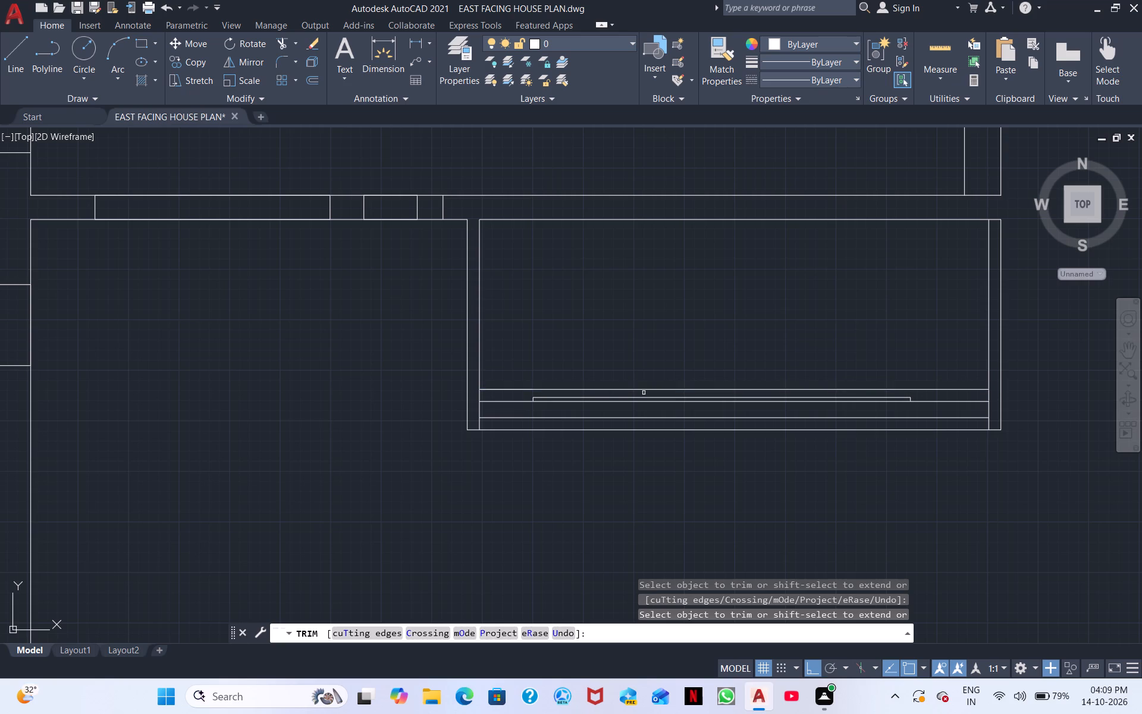
scroll(608, 394, up, 2)
drag(407, 396, 460, 402)
scroll(622, 400, down, 1)
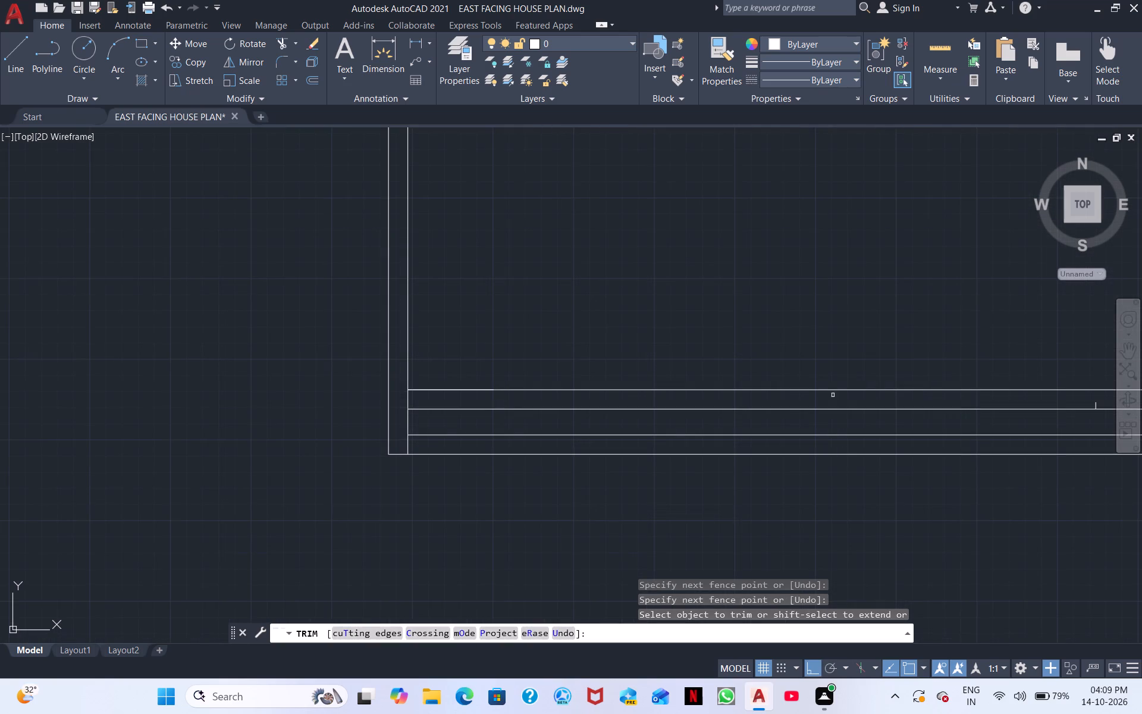
middle_drag(764, 415, 403, 407)
click(736, 398)
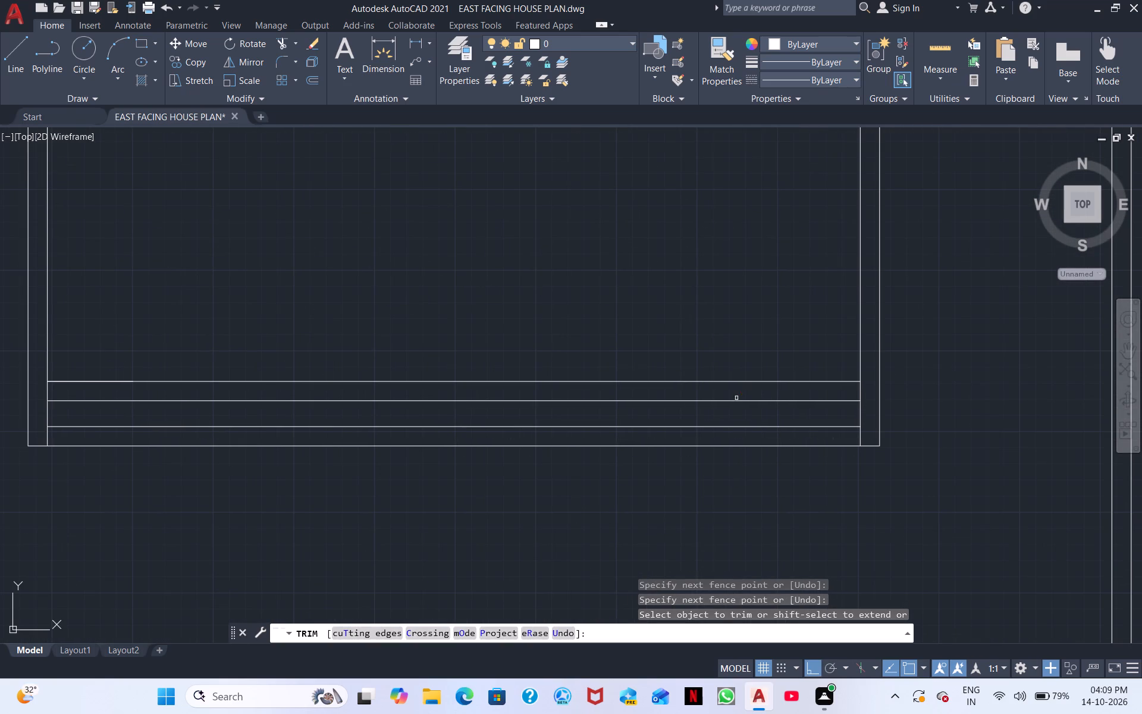
key(Escape)
Draw a line across the west wall near the south lines, continue it 2' east, and drop it to the second horizontal line.
scroll(521, 416, down, 1)
middle_drag(492, 416, 679, 407)
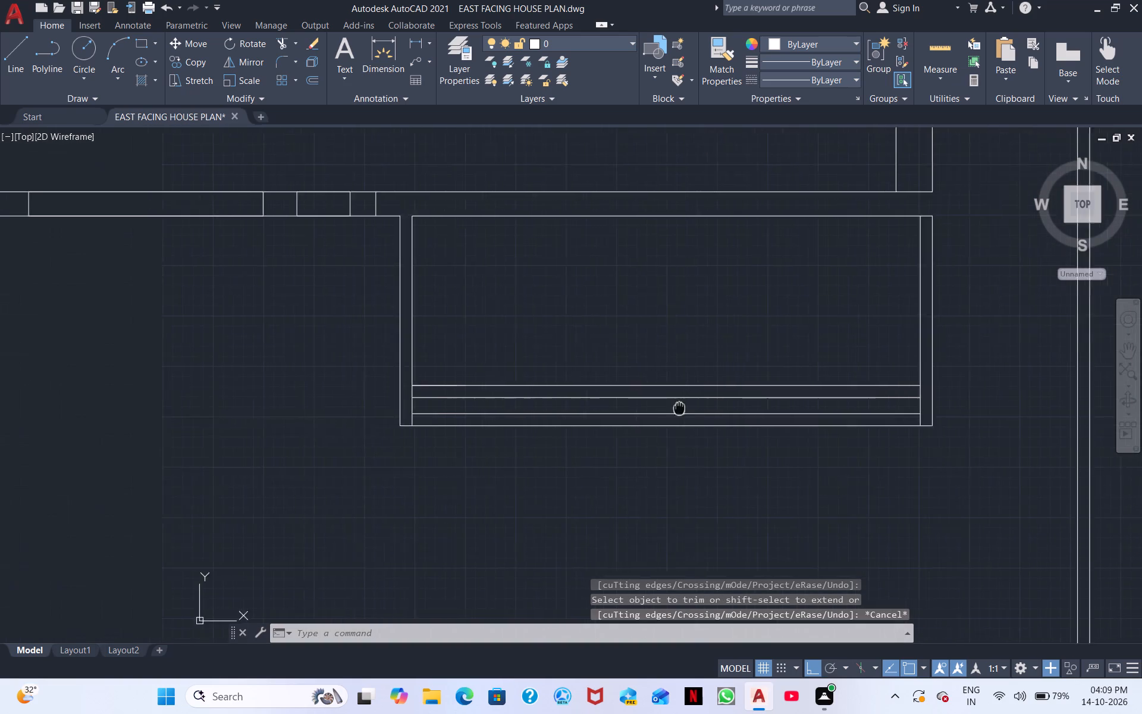
middle_drag(679, 407, 704, 411)
click(10, 56)
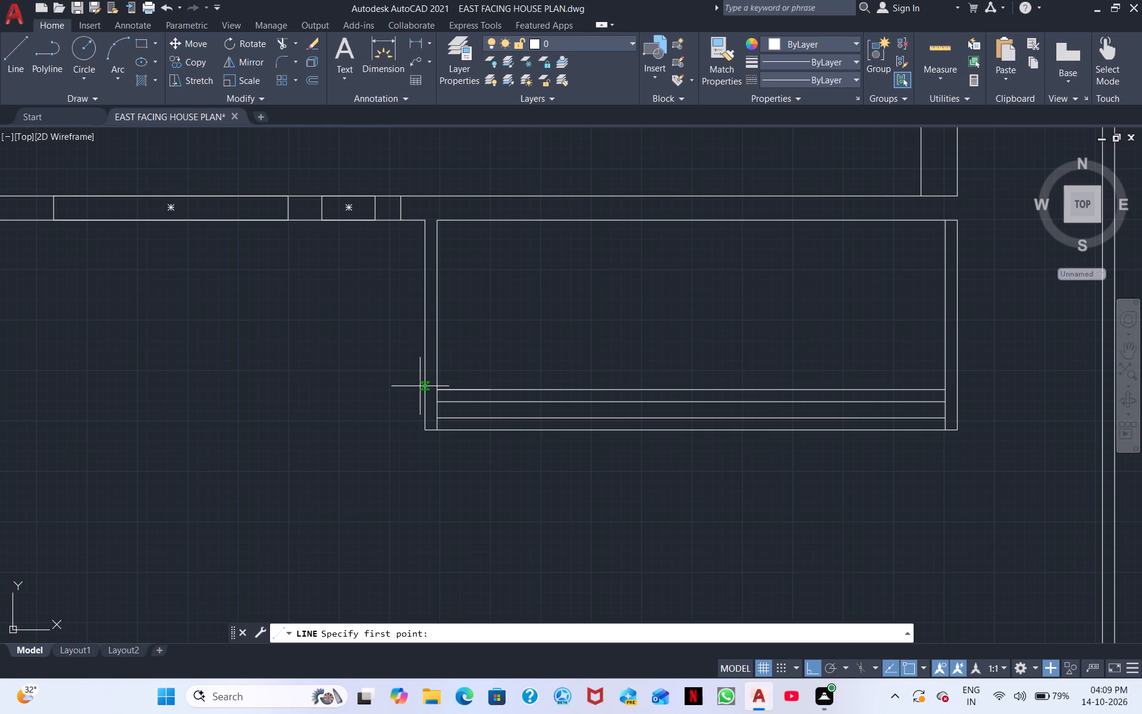
click(419, 386)
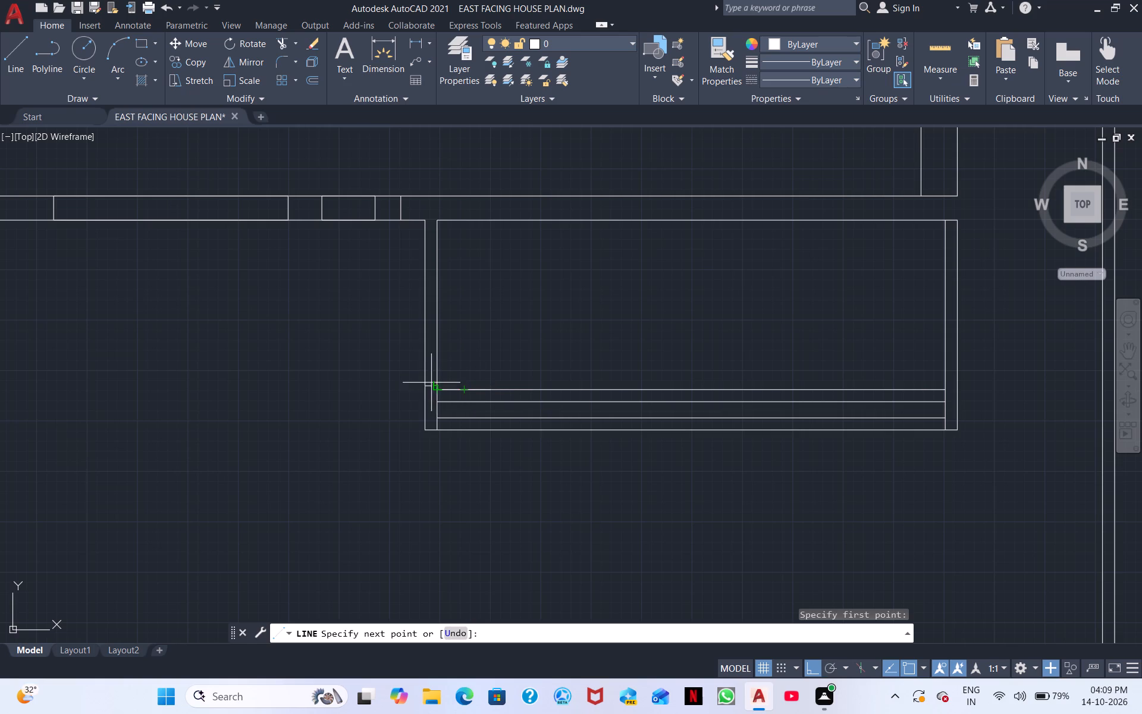
scroll(435, 381, up, 3)
click(440, 400)
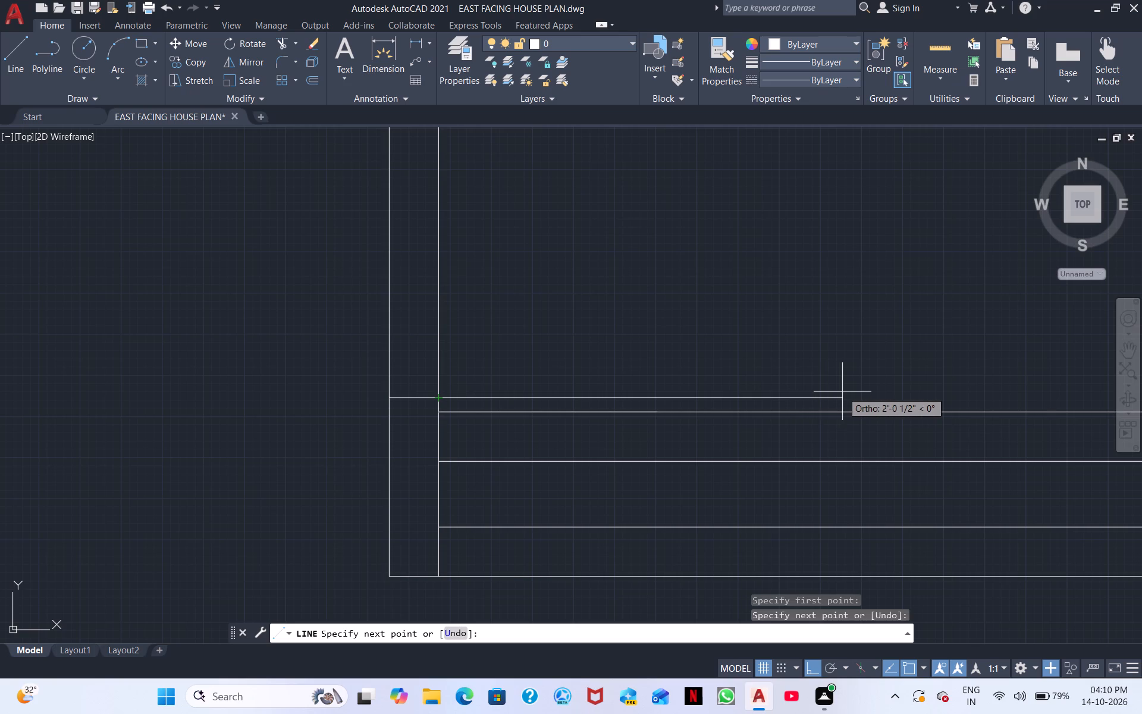
text(2')
key(Return)
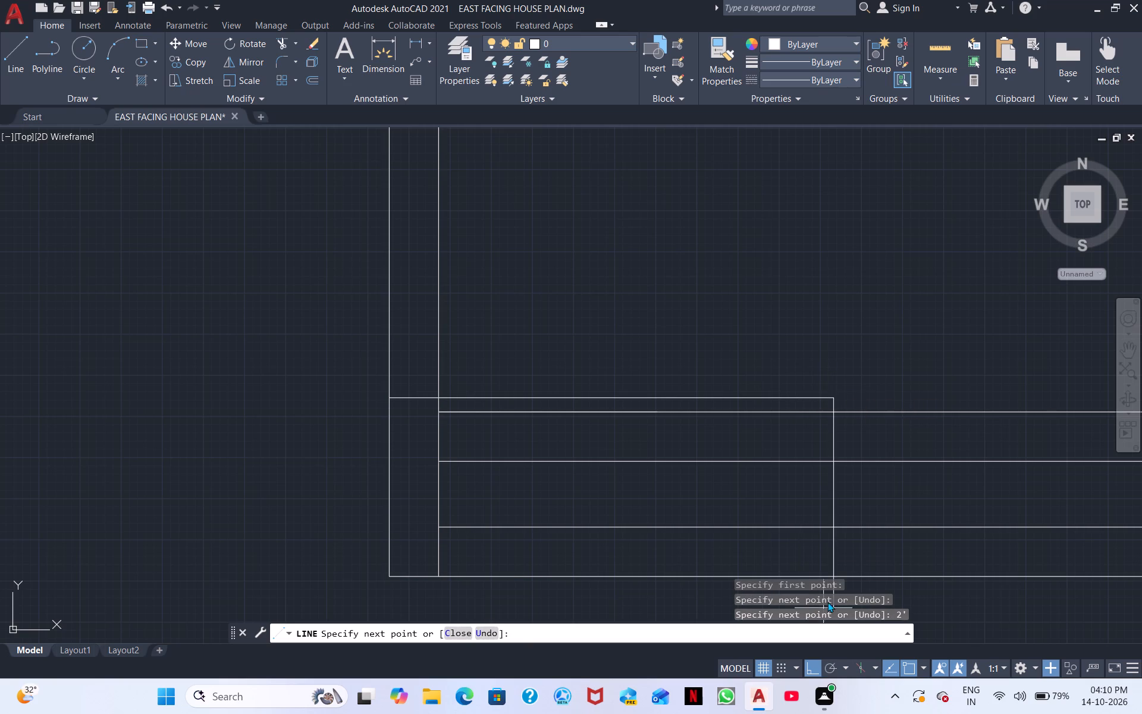
middle_drag(854, 488, 751, 368)
scroll(745, 371, down, 2)
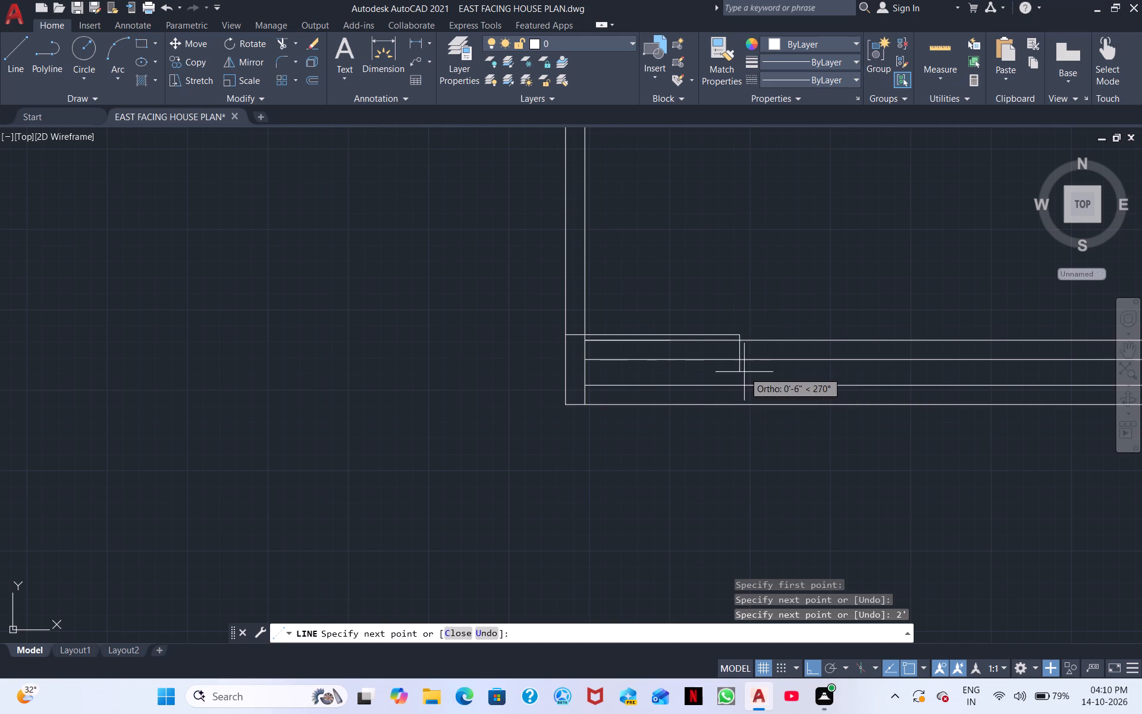
scroll(748, 339, down, 1)
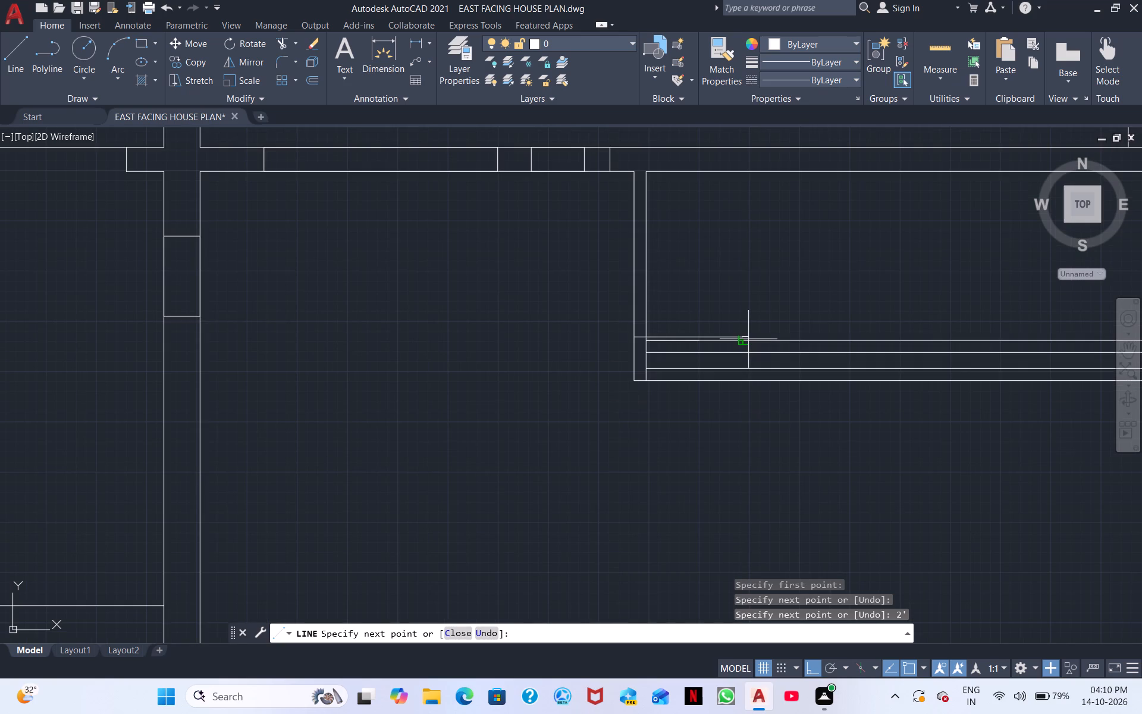
scroll(739, 343, down, 1)
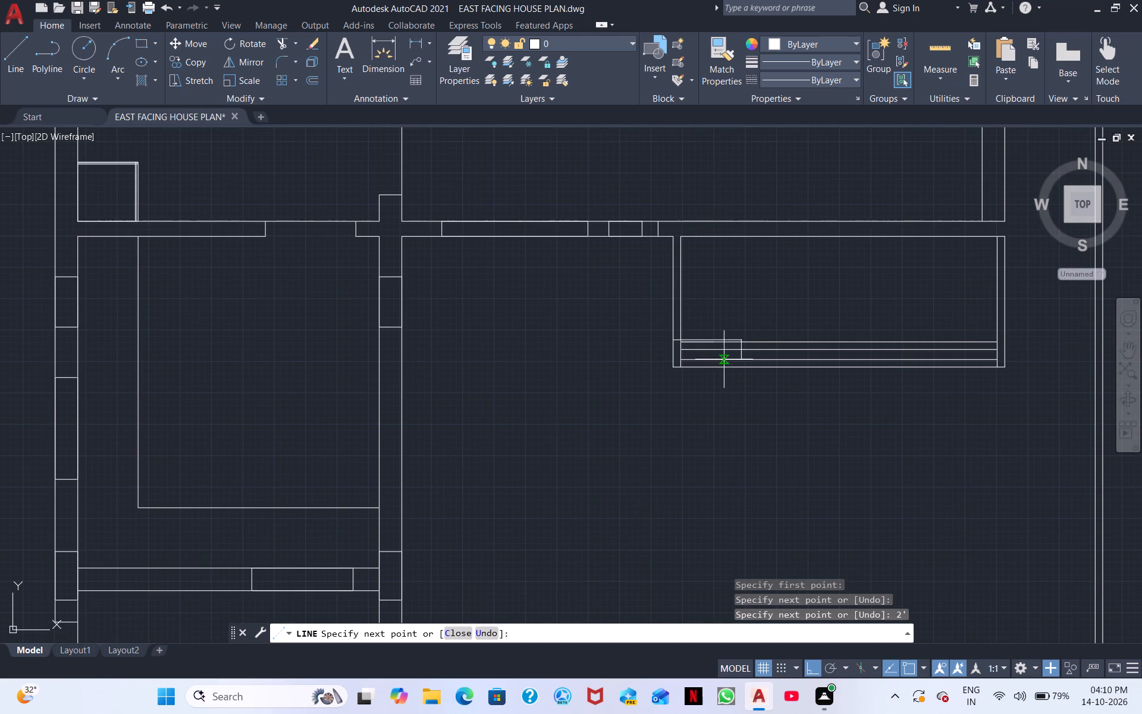
scroll(736, 350, up, 2)
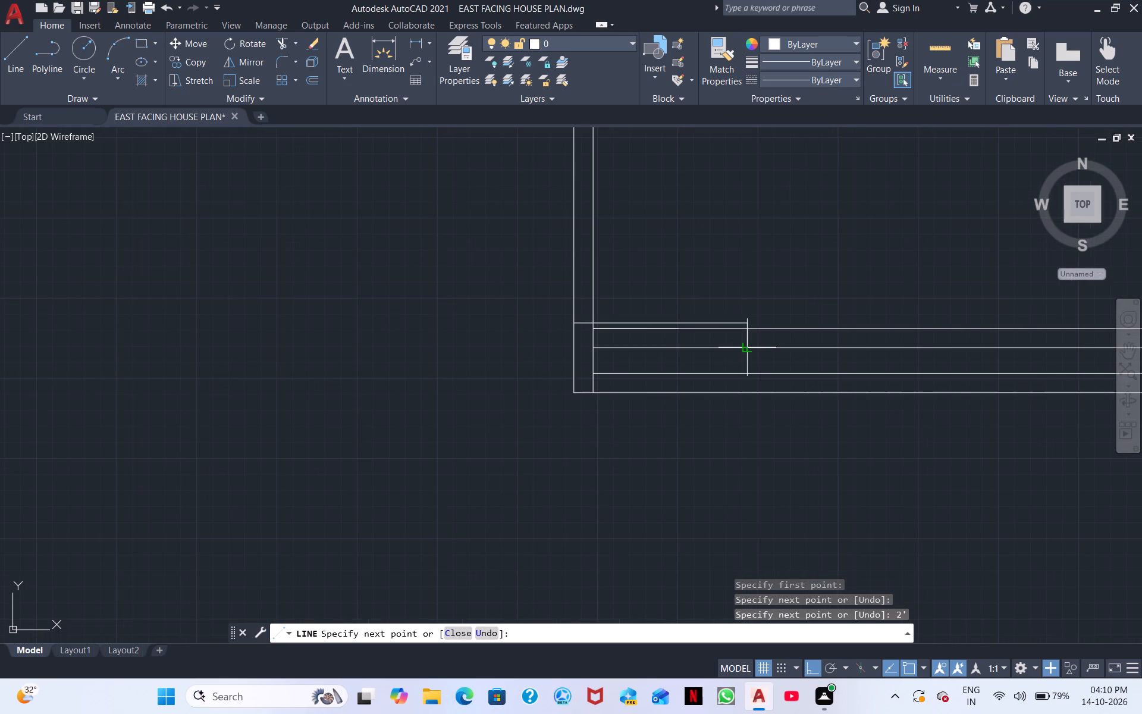
click(749, 345)
key(Escape)
Draw a matching line across the east wall, continue it 2' west into the alcove, and drop it to the second horizontal line.
middle_drag(909, 369, 420, 377)
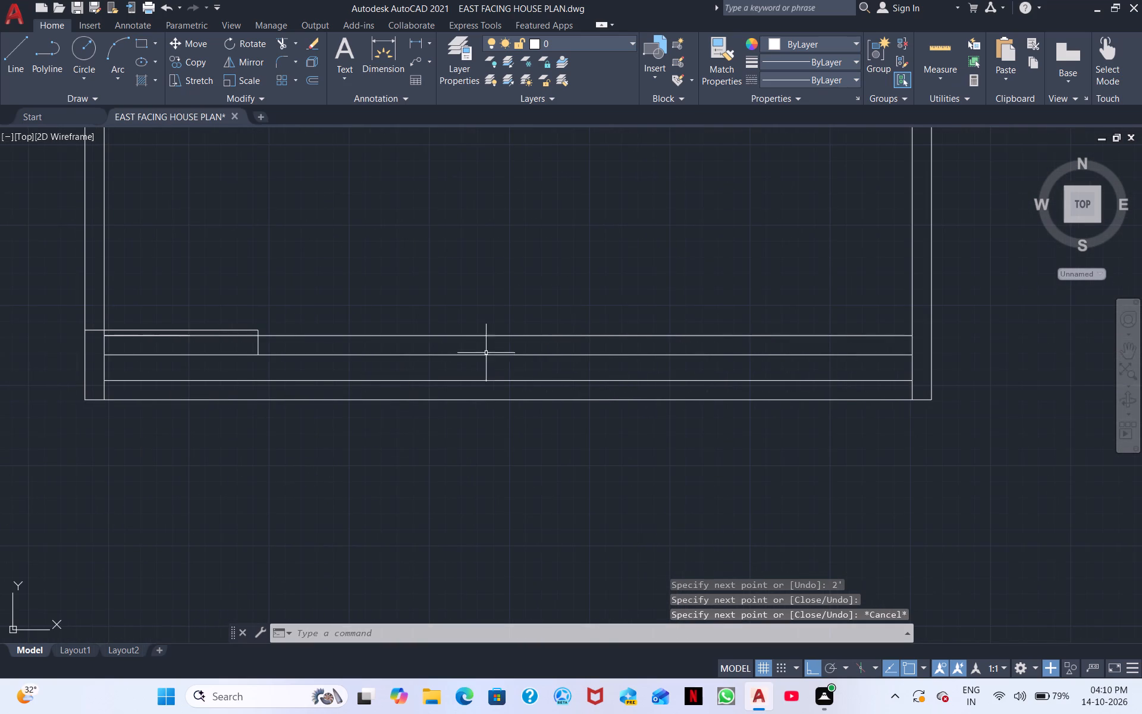
click(18, 57)
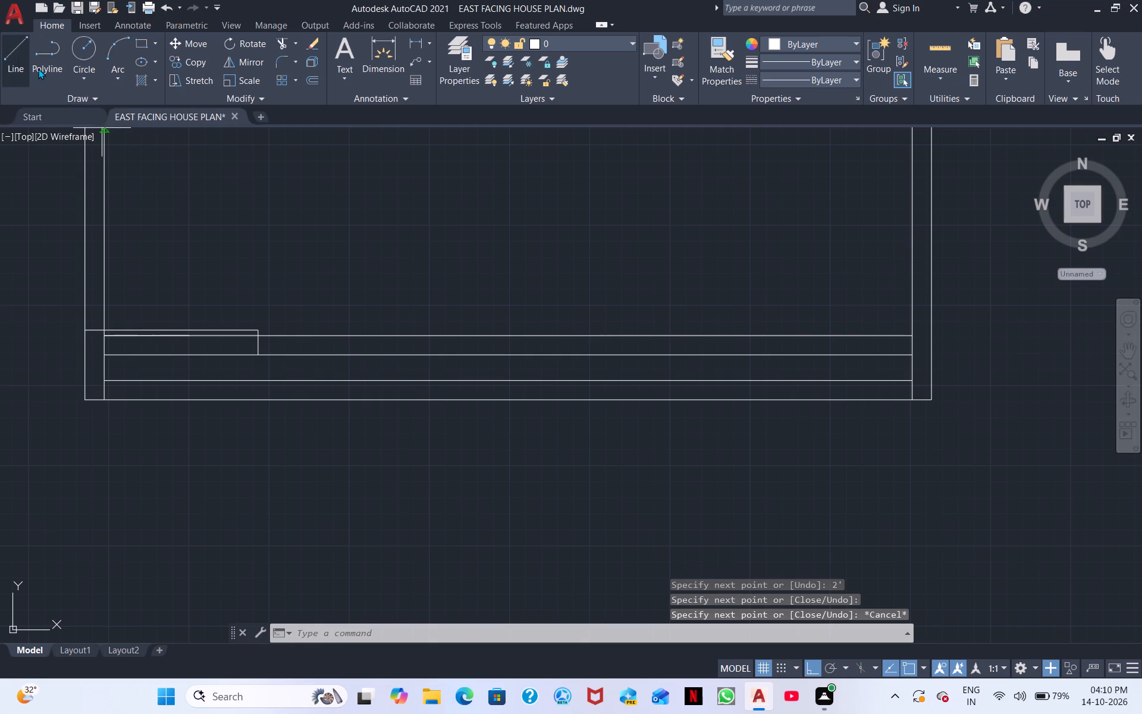
click(930, 322)
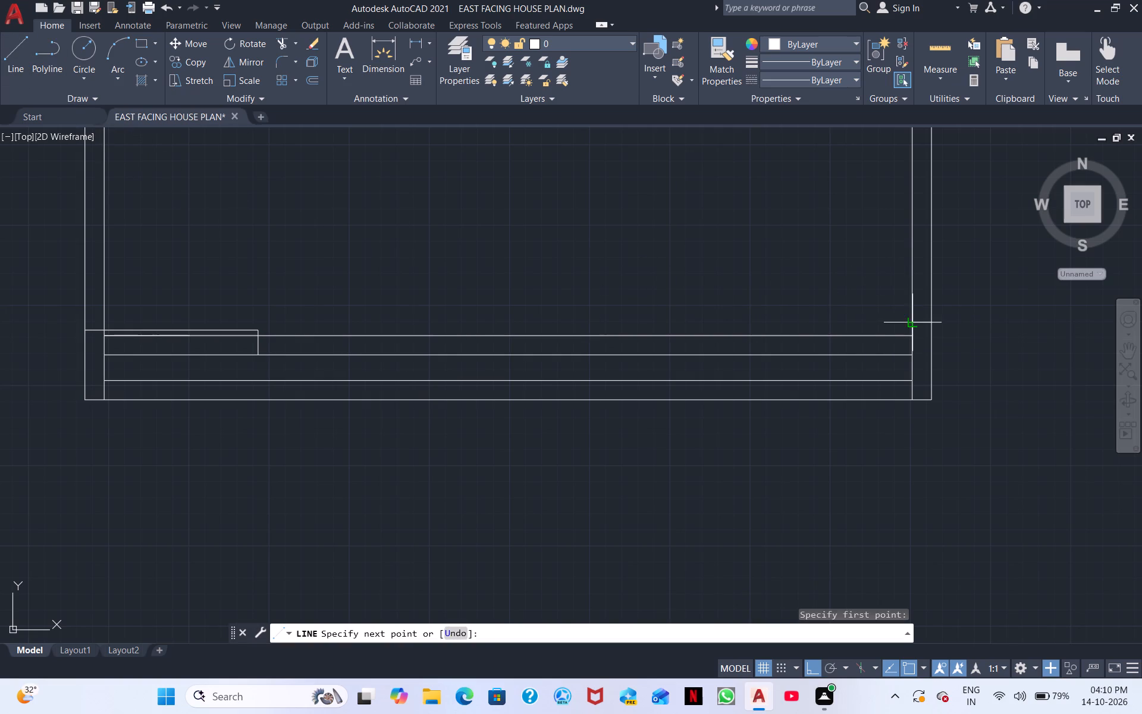
click(913, 319)
text(2')
key(Return)
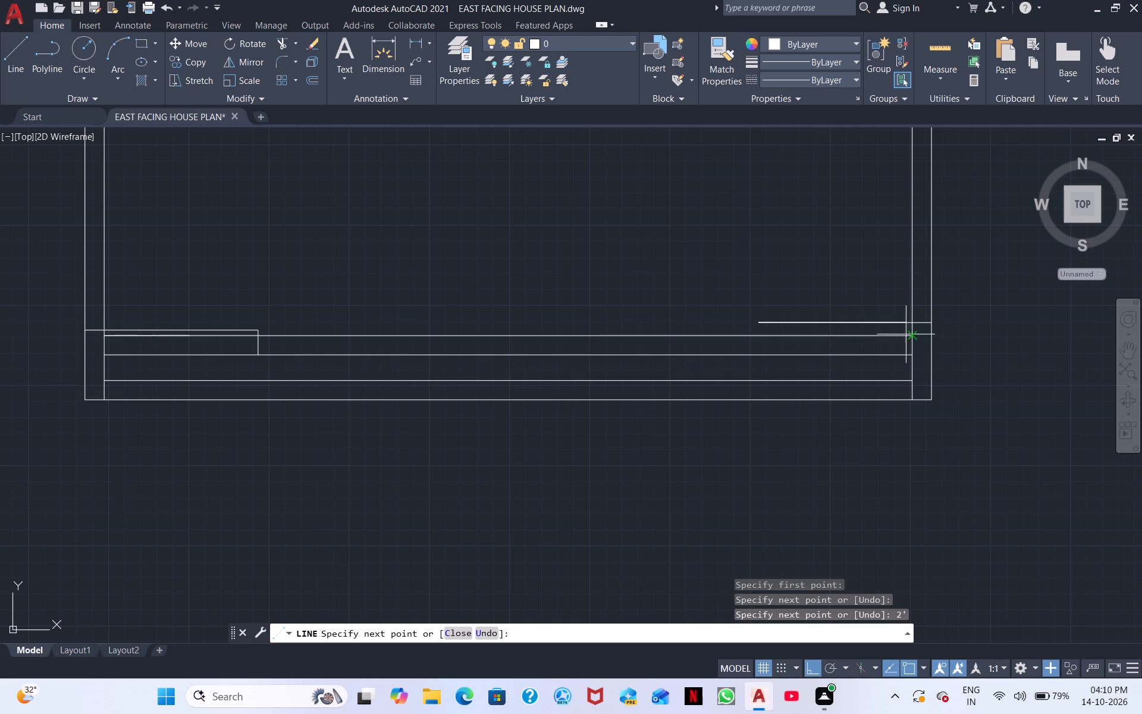
click(759, 357)
key(Escape)
Erase the west 2' guide line and its short piece across the wall, keeping the vertical jamb line.
middle_drag(786, 345, 910, 320)
middle_drag(321, 261, 591, 253)
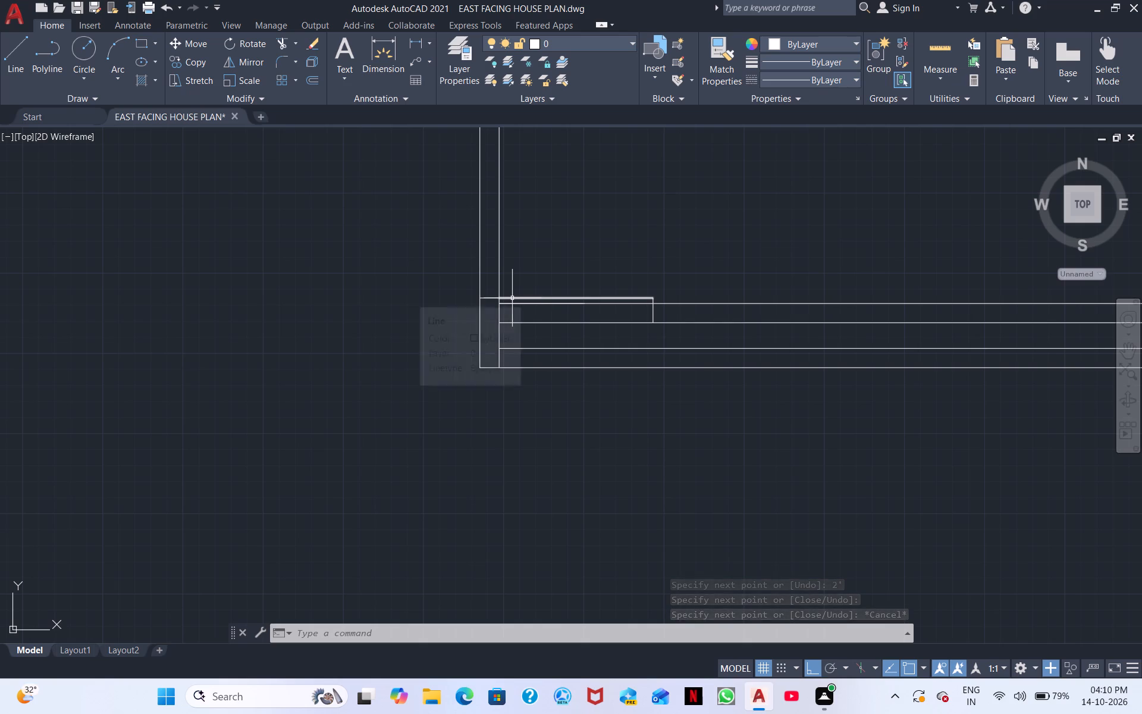
click(512, 298)
click(484, 298)
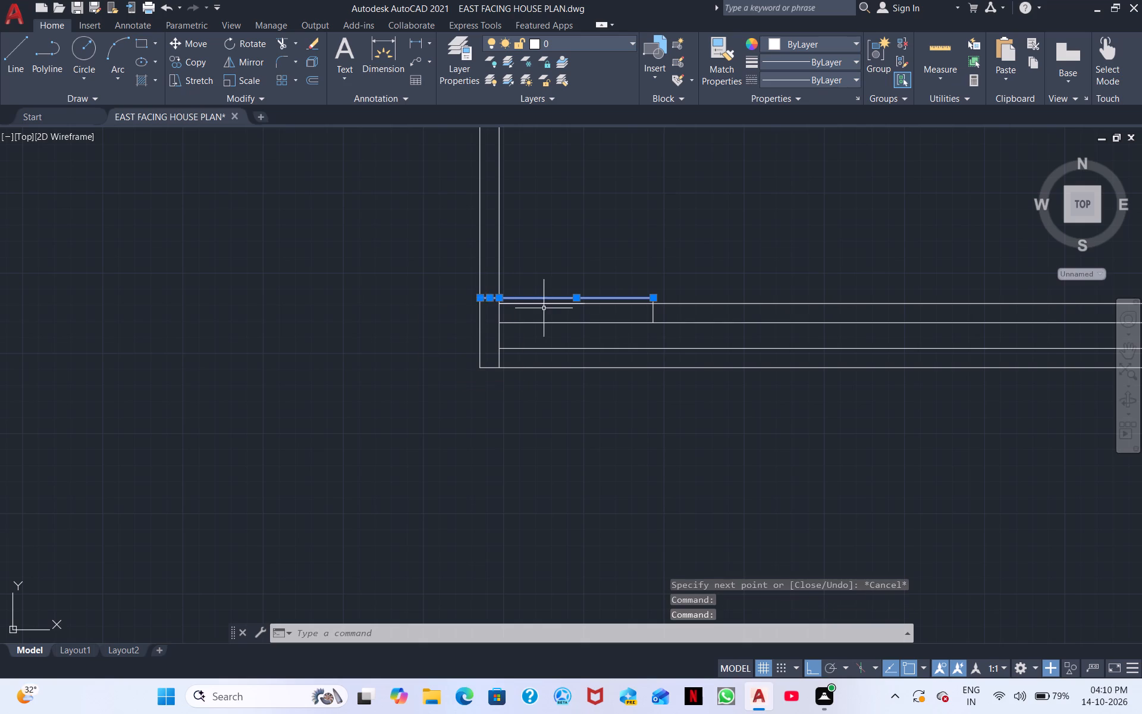
scroll(642, 311, up, 2)
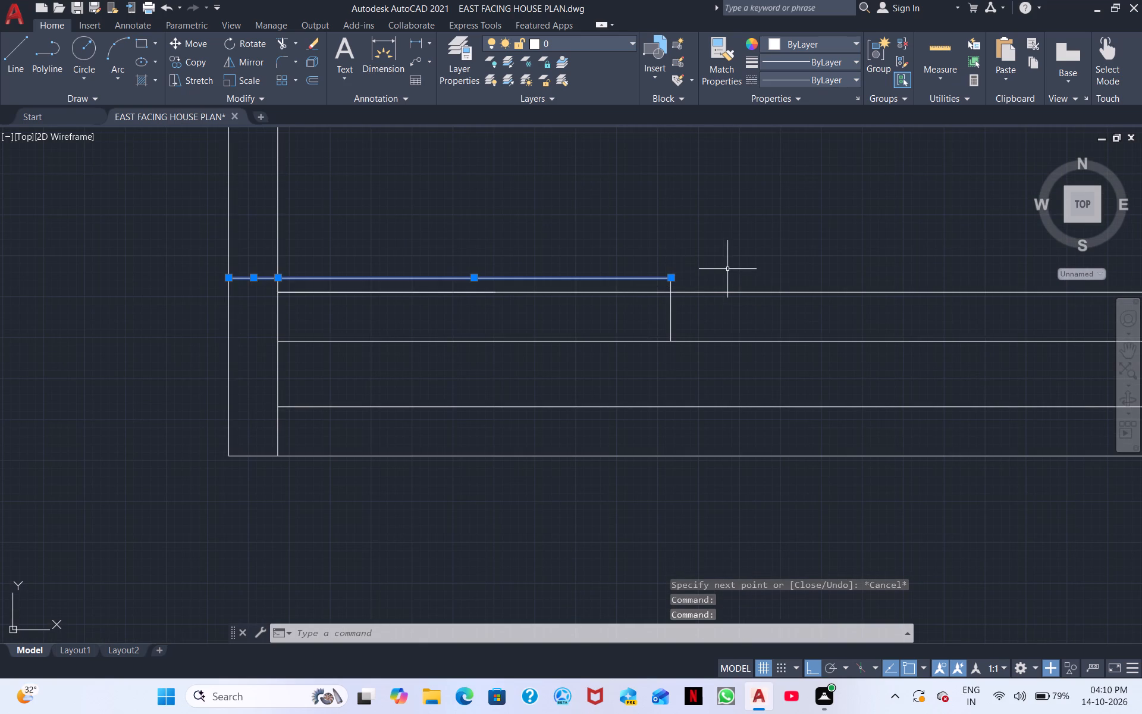
right_click(721, 276)
click(779, 374)
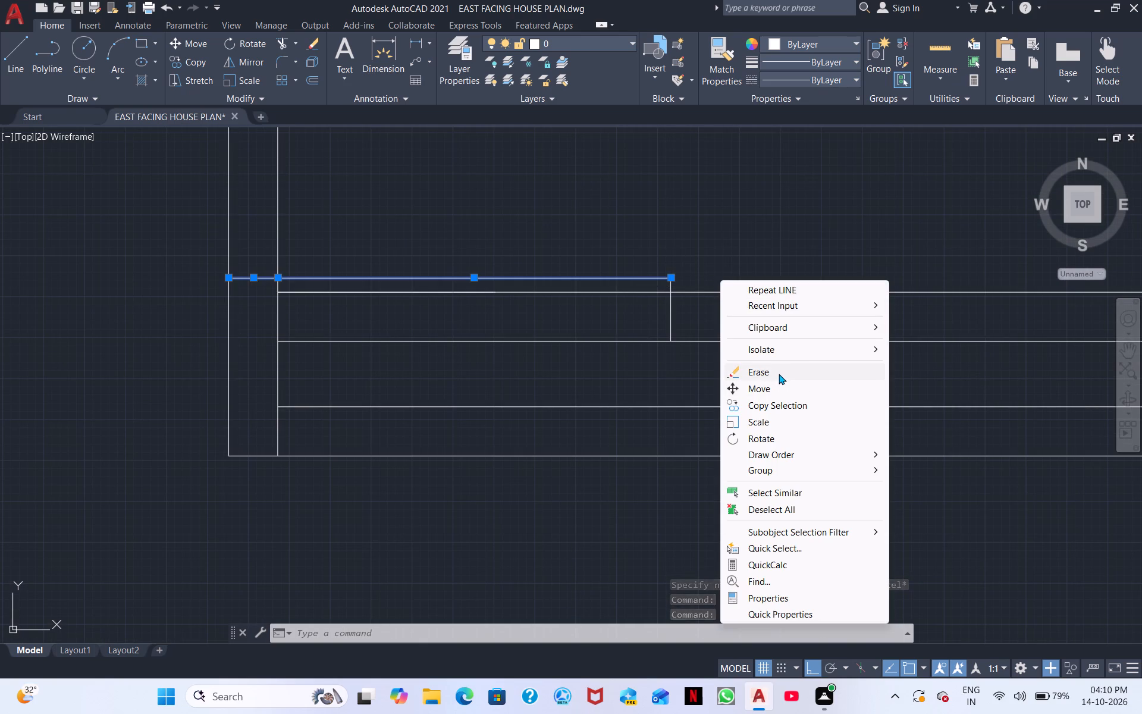
Erase the east 2' guide line and its short piece across the wall, keeping the vertical jamb line.
middle_drag(741, 317, 680, 315)
middle_drag(794, 262, 337, 265)
scroll(604, 309, down, 2)
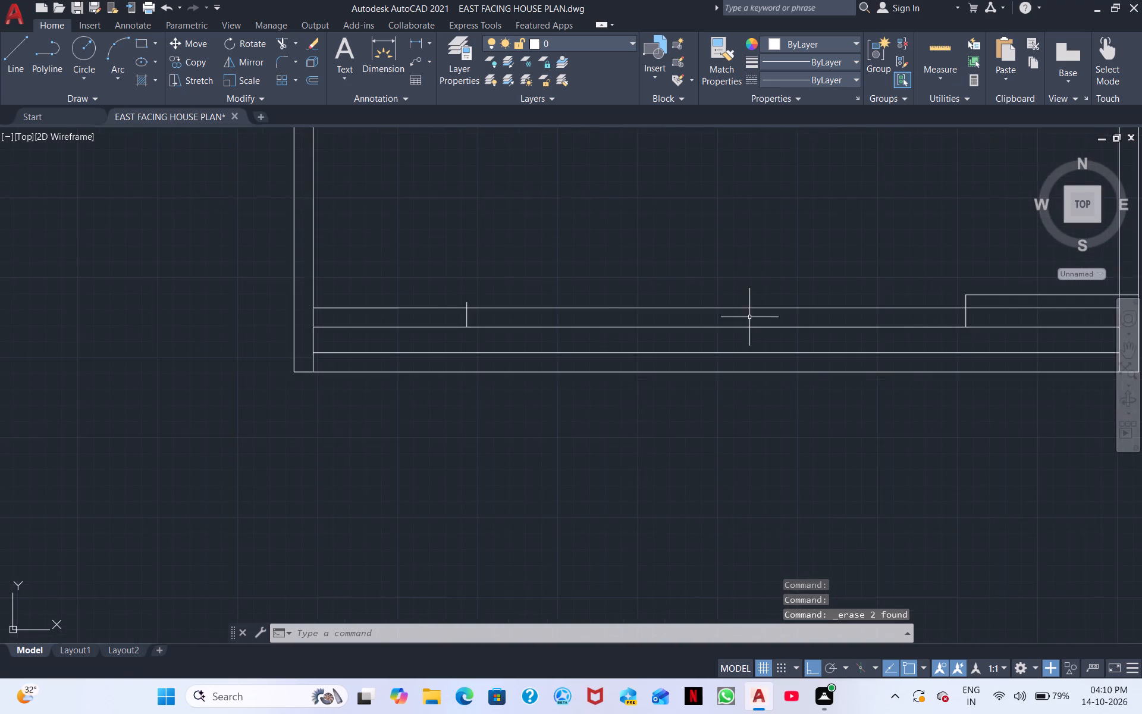
middle_drag(749, 317, 485, 327)
click(772, 303)
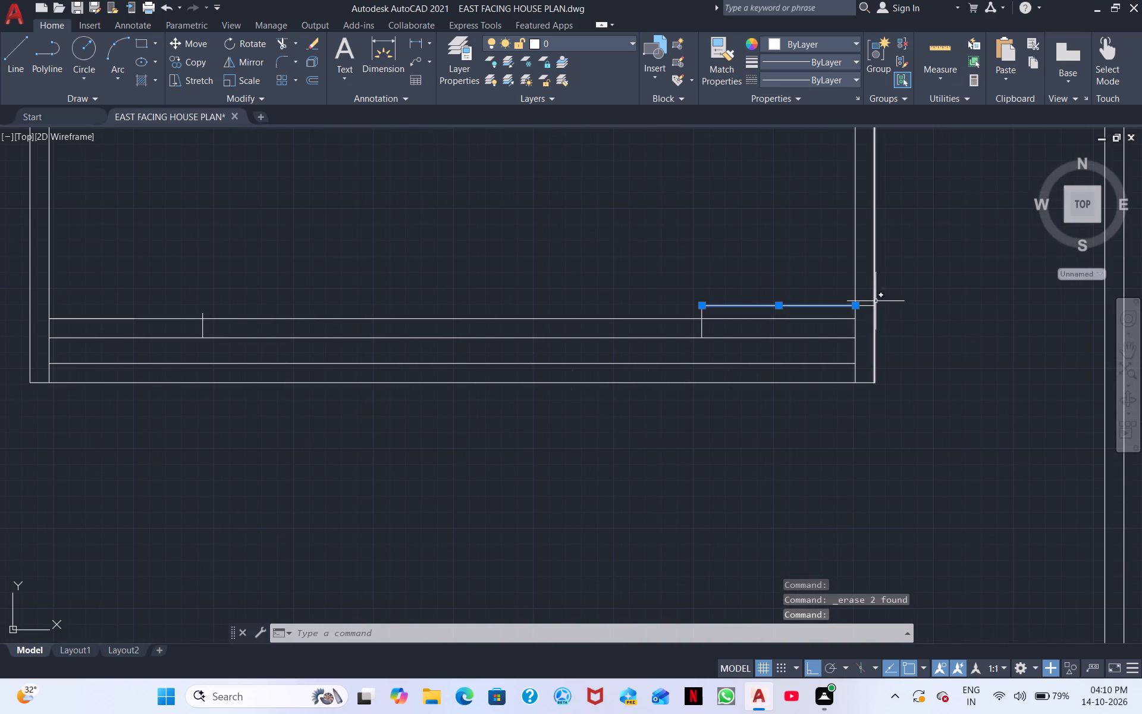
click(867, 306)
right_click(724, 331)
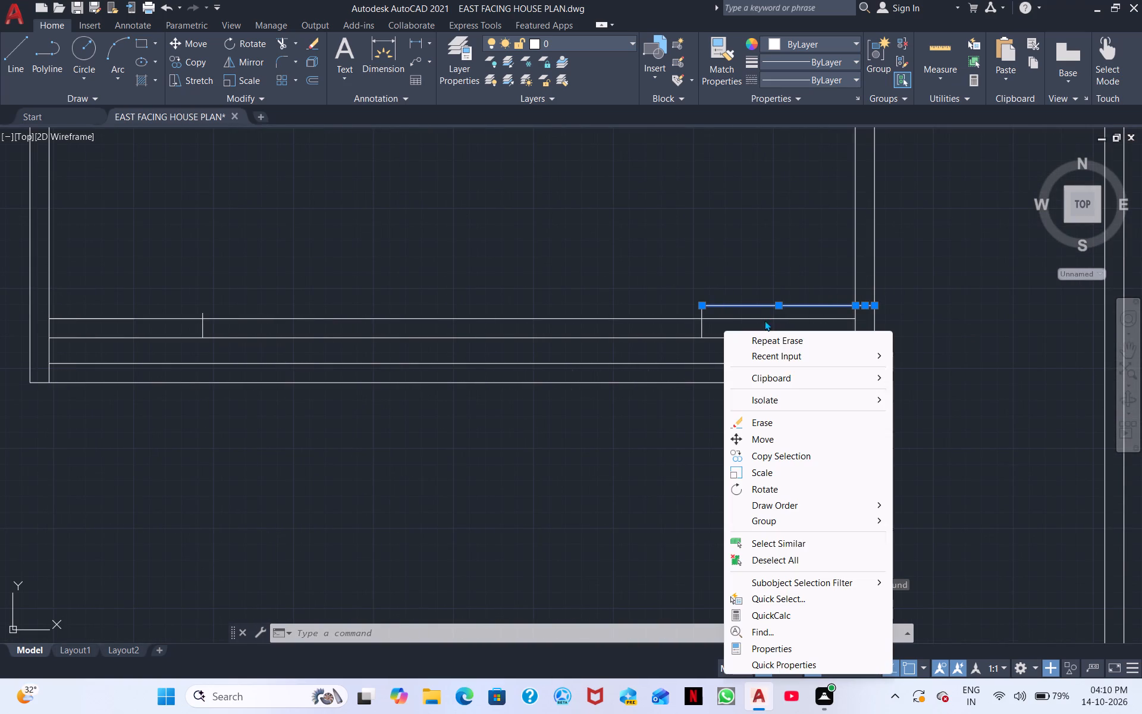
click(785, 425)
Trim the northernmost south-side line between the two jambs and cut off both jamb lines' ends projecting above it.
scroll(581, 358, down, 1)
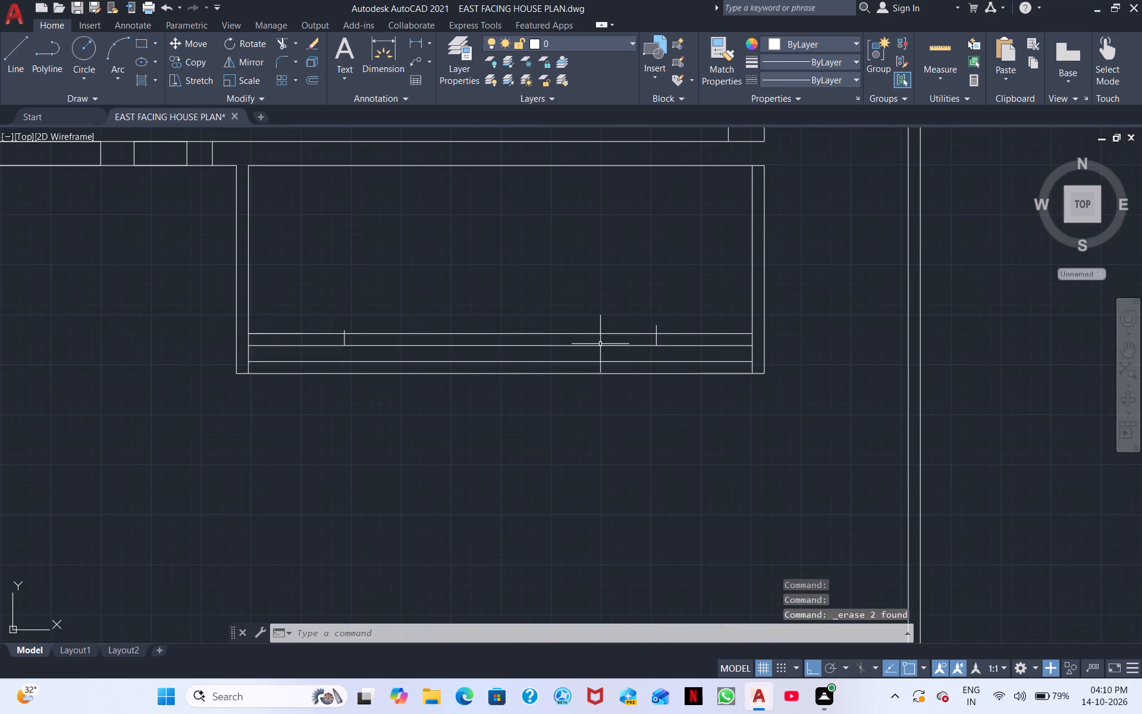
middle_drag(485, 314, 619, 281)
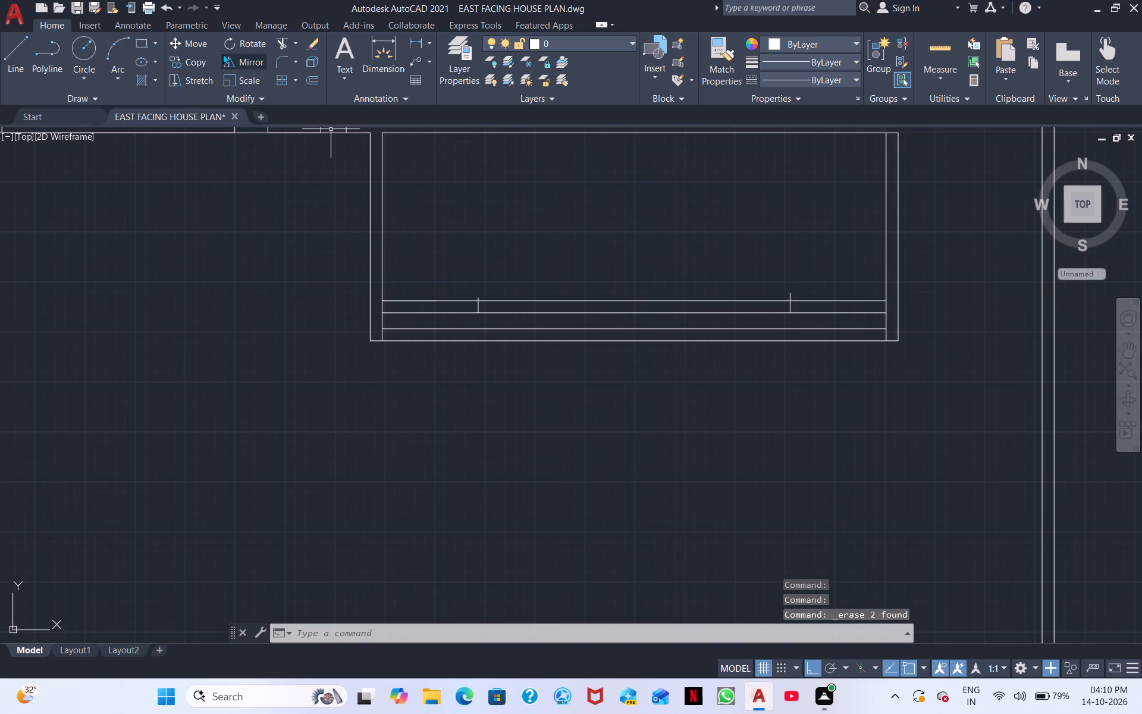
click(277, 37)
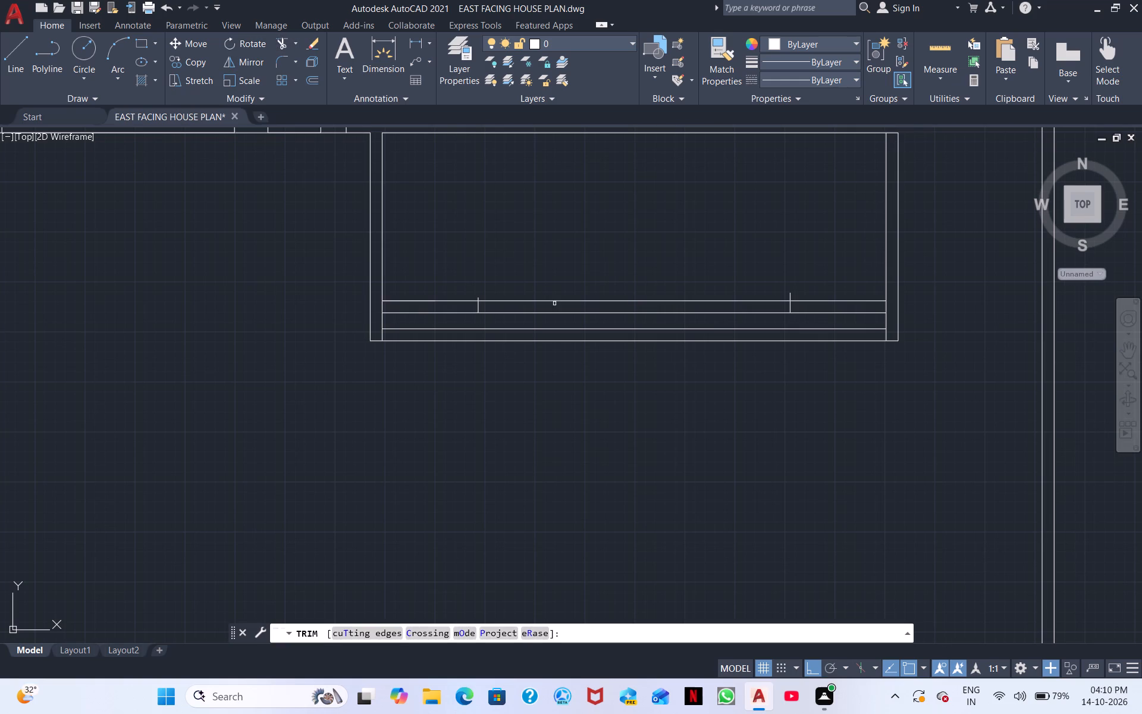
click(556, 300)
scroll(468, 300, up, 3)
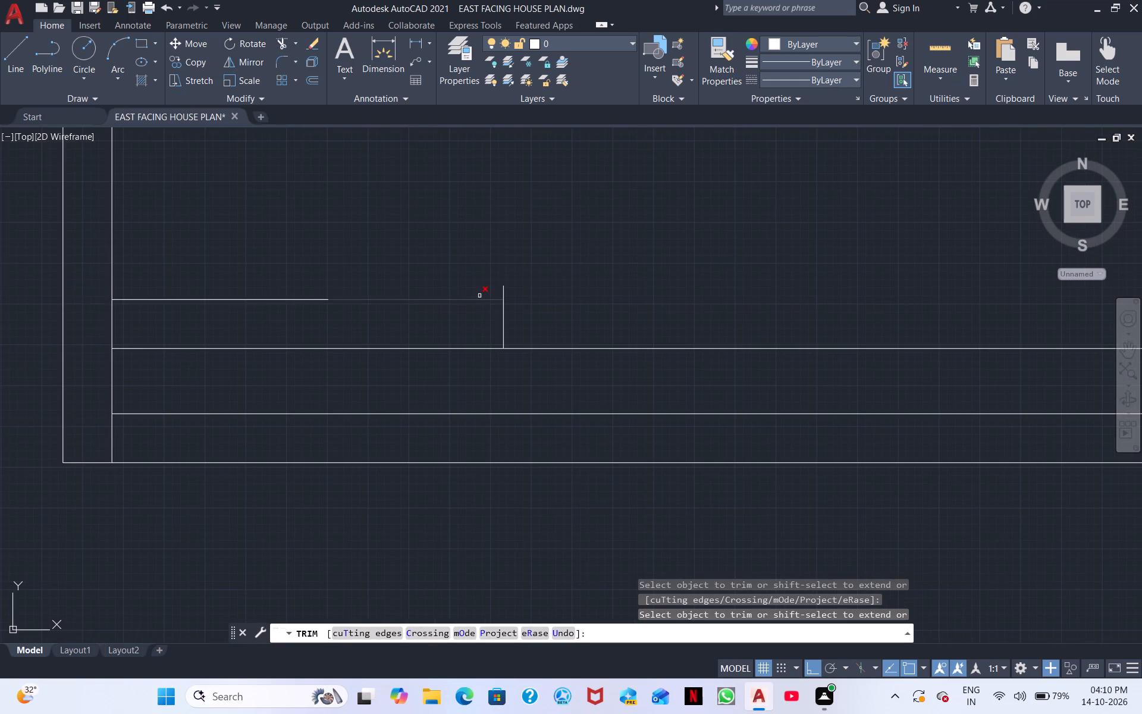
click(503, 288)
scroll(834, 296, down, 1)
middle_drag(849, 293, 490, 302)
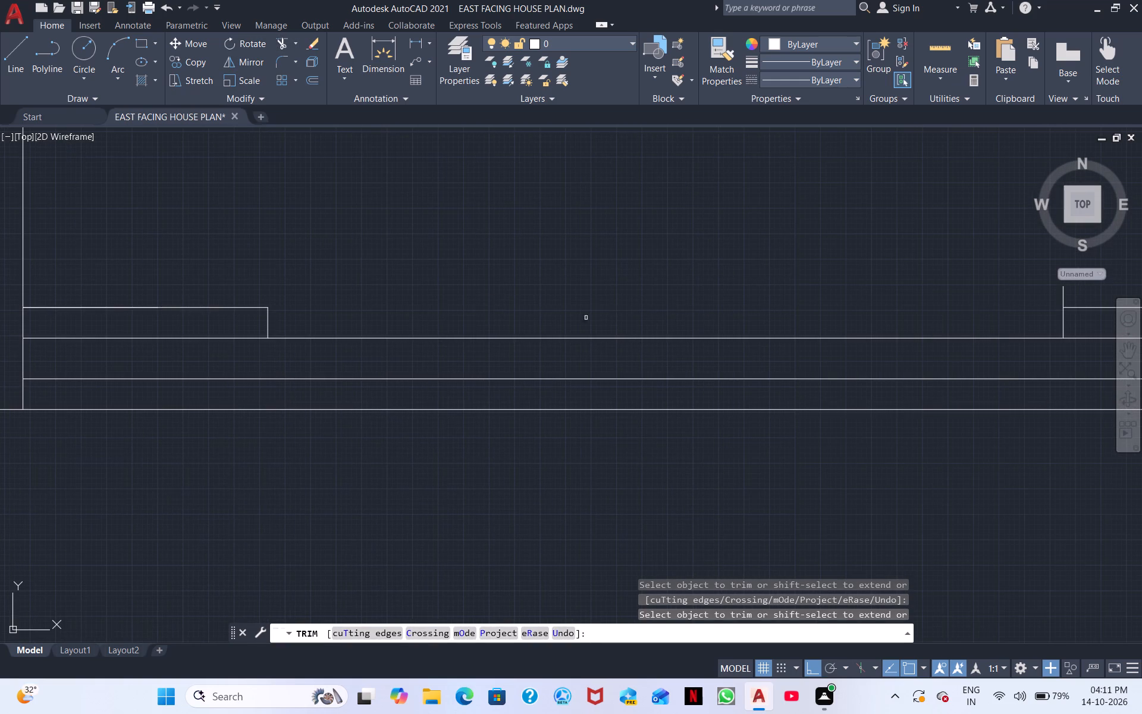
click(1063, 293)
scroll(899, 333, down, 2)
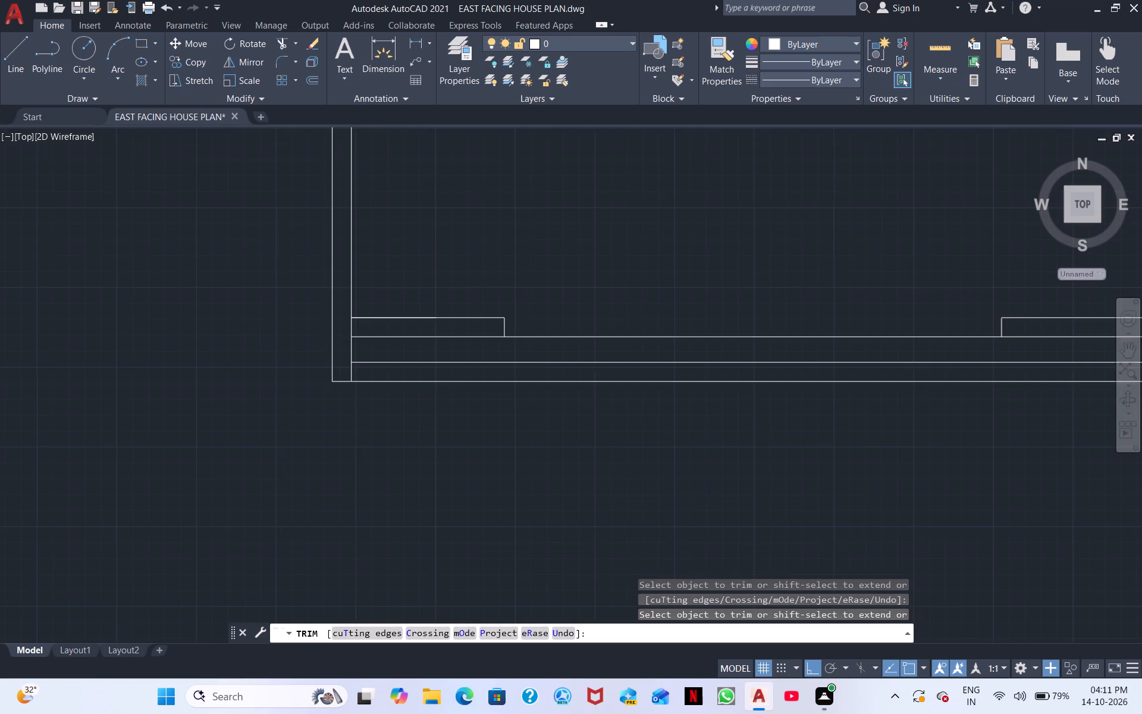
key(Escape)
Offset the second horizontal line on the alcove's south side 1" to the north.
text(O)
key(space)
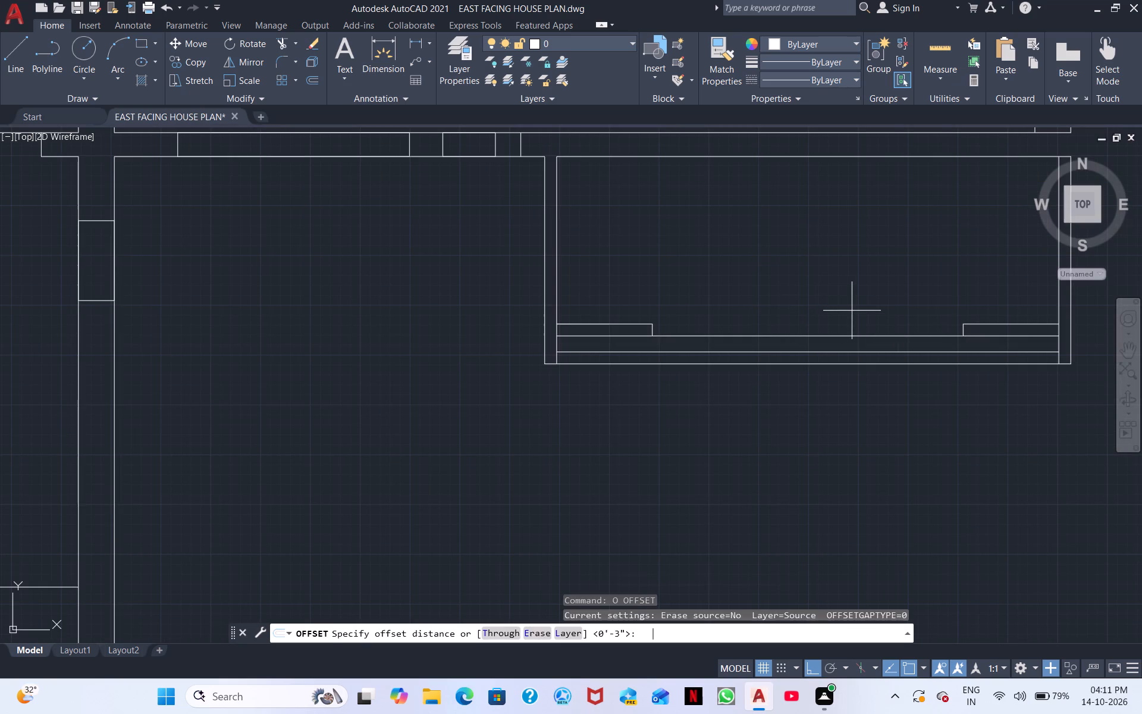
text(1")
key(Return)
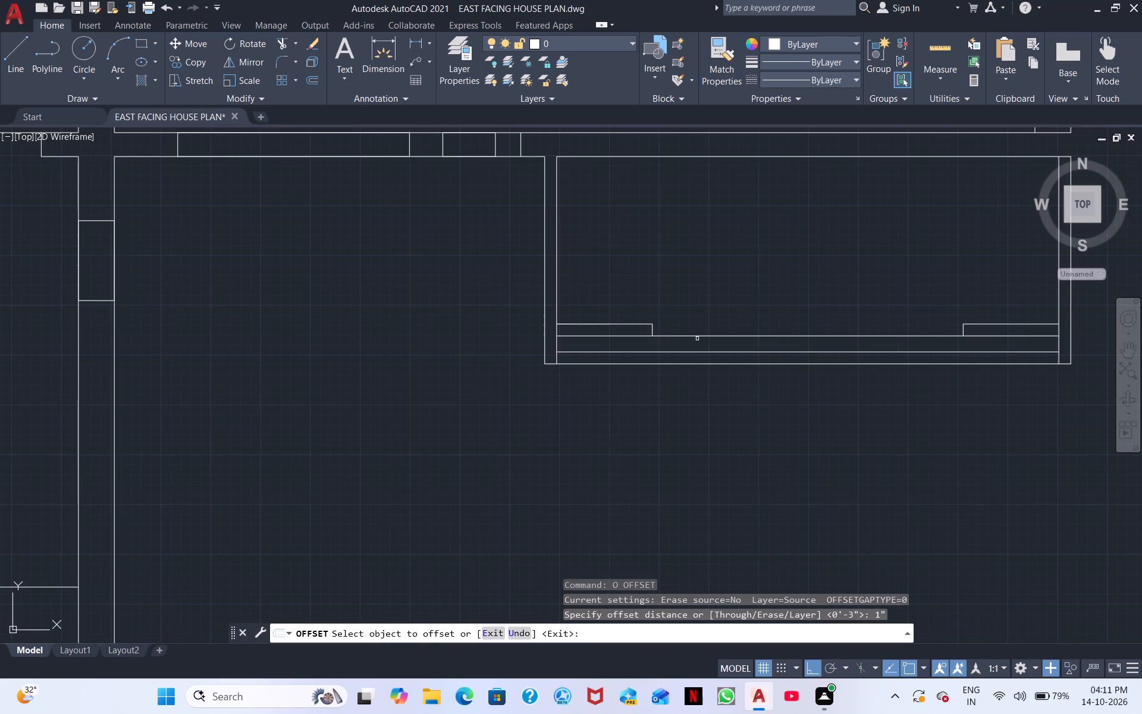
click(716, 337)
click(720, 325)
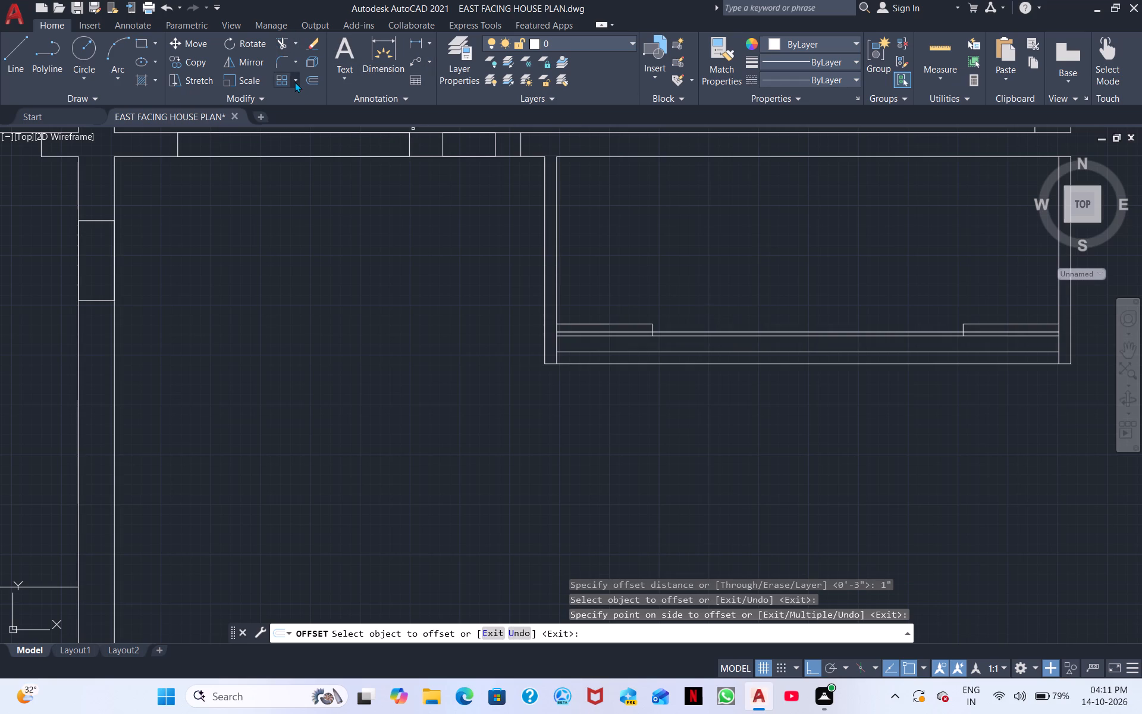
Trim the new 1" offset line inside the west and east jambs, leaving it only across the opening between them.
click(280, 46)
scroll(556, 315, up, 1)
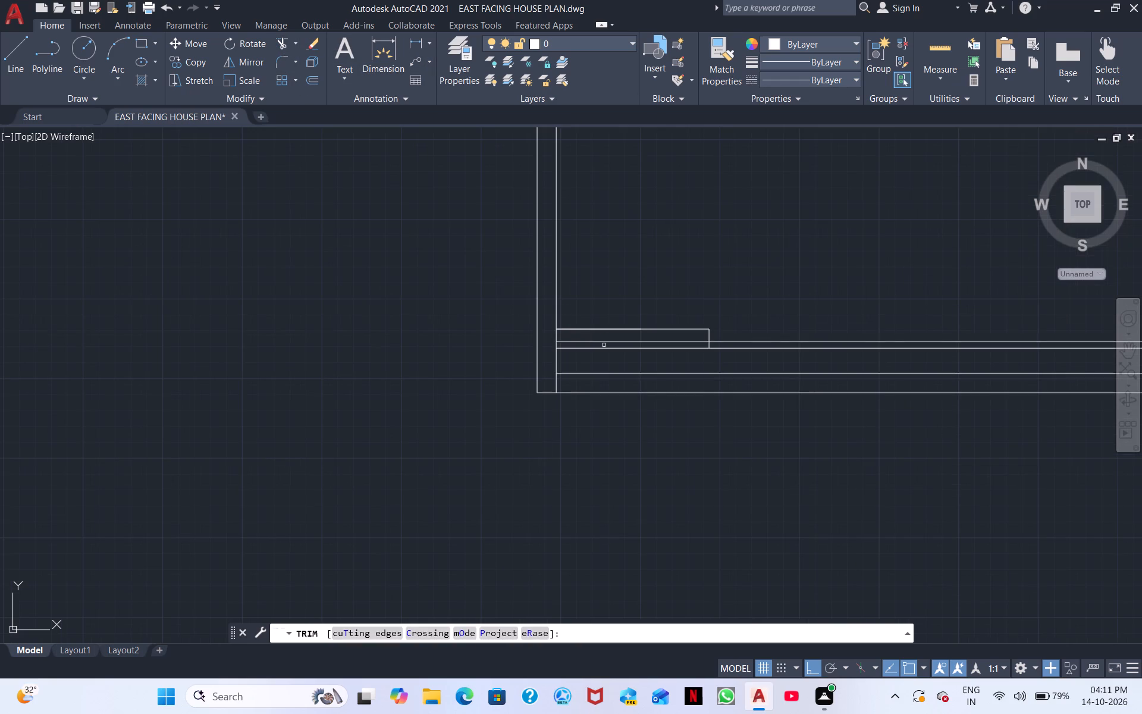
click(605, 343)
middle_drag(845, 436, 479, 388)
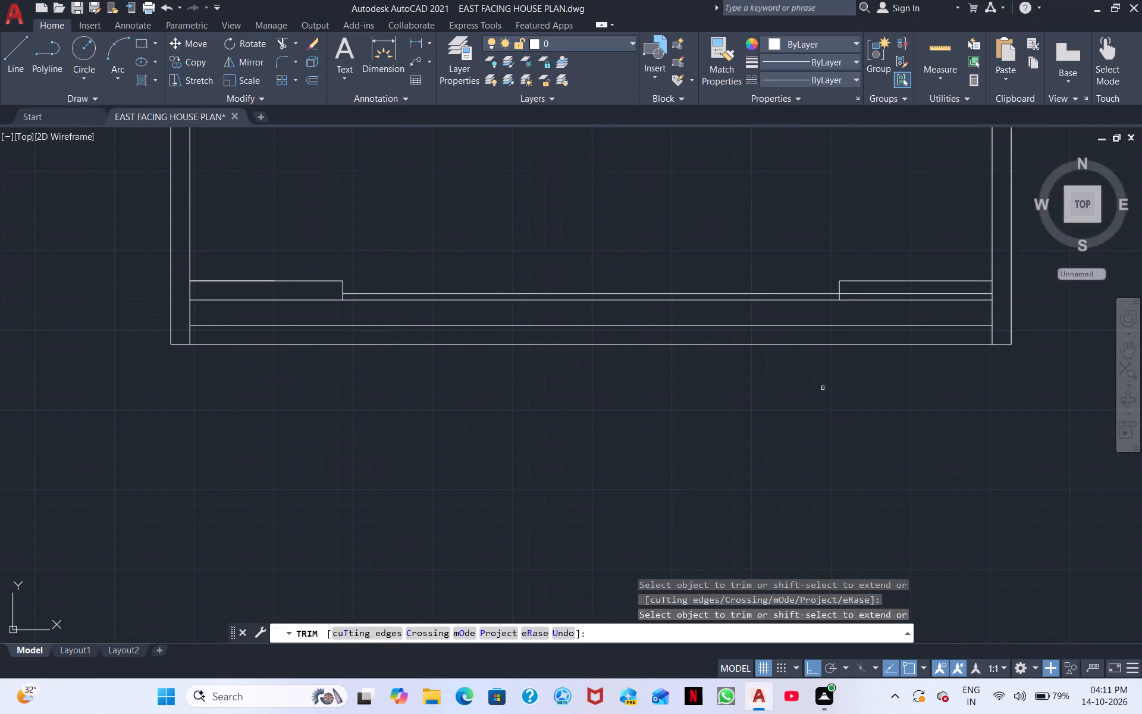
middle_drag(864, 313, 877, 377)
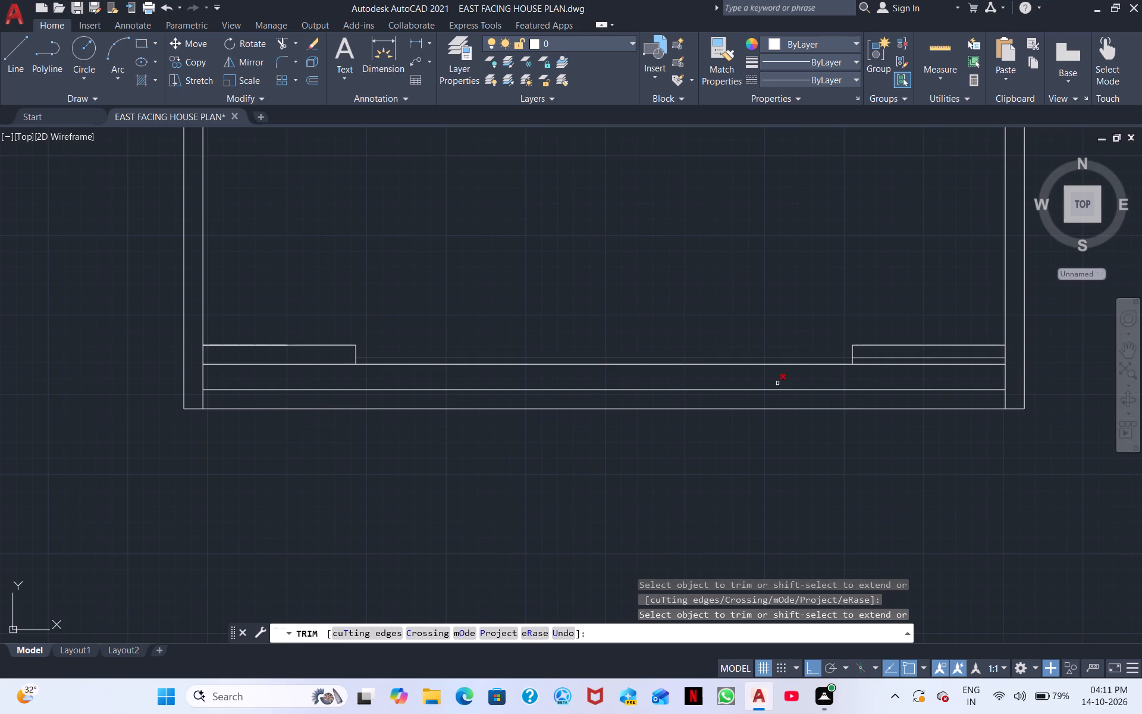
click(877, 356)
scroll(601, 434, down, 1)
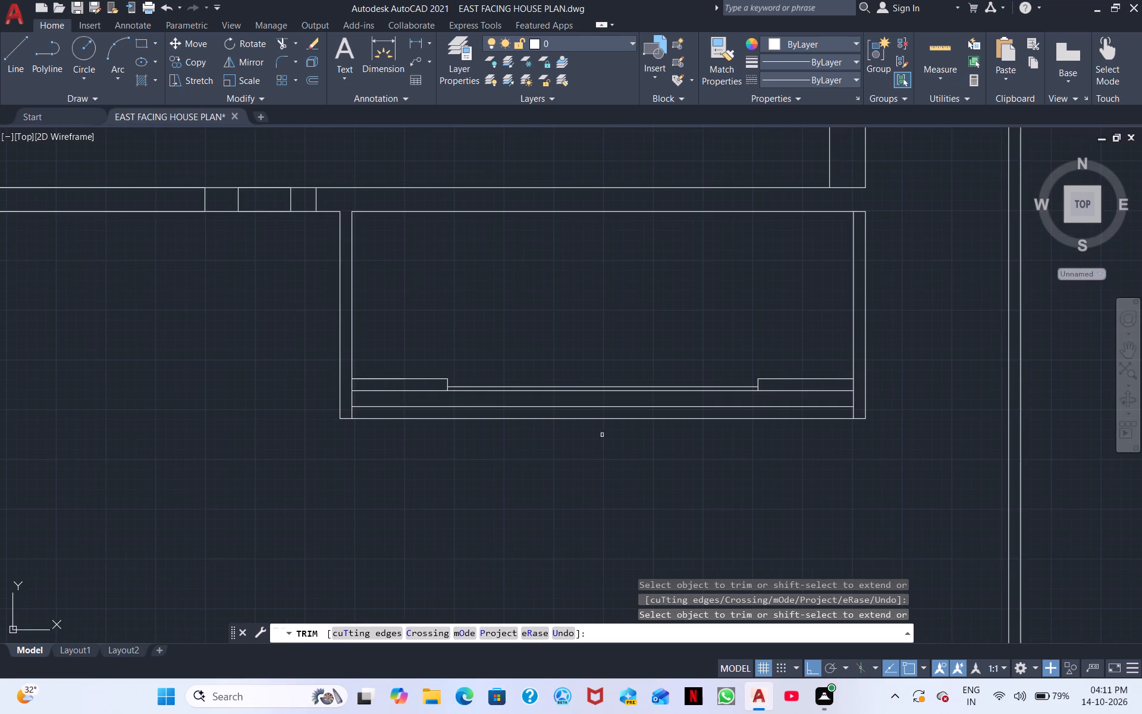
middle_drag(500, 370, 703, 335)
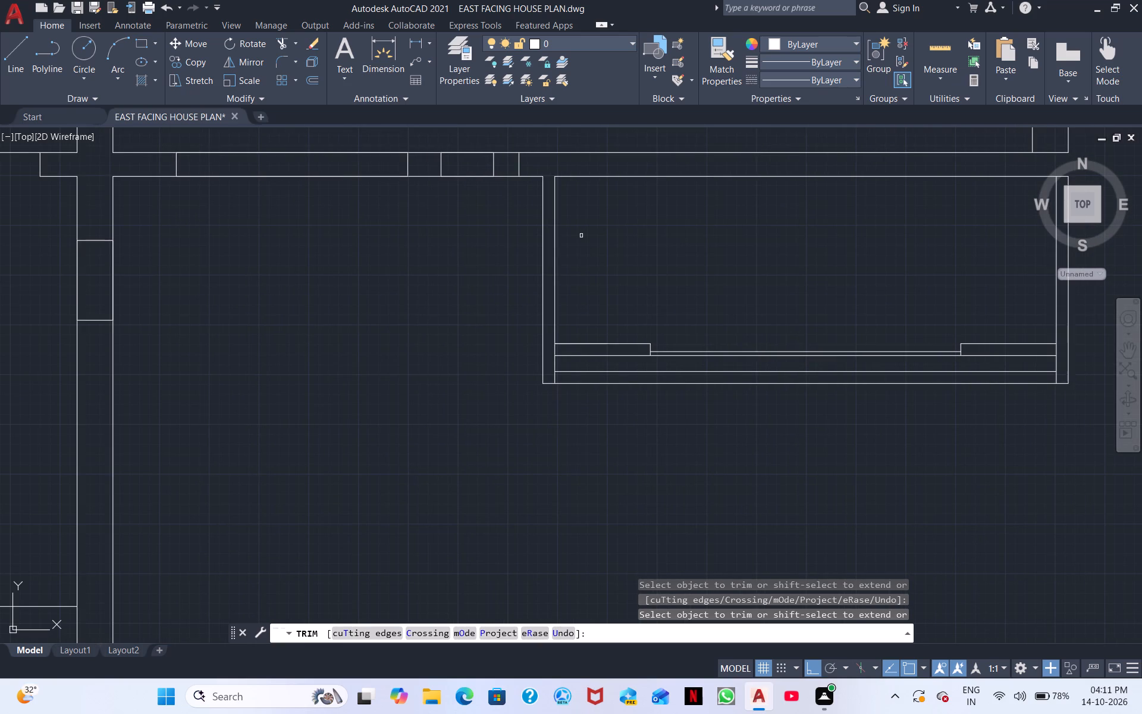
middle_drag(576, 245, 613, 351)
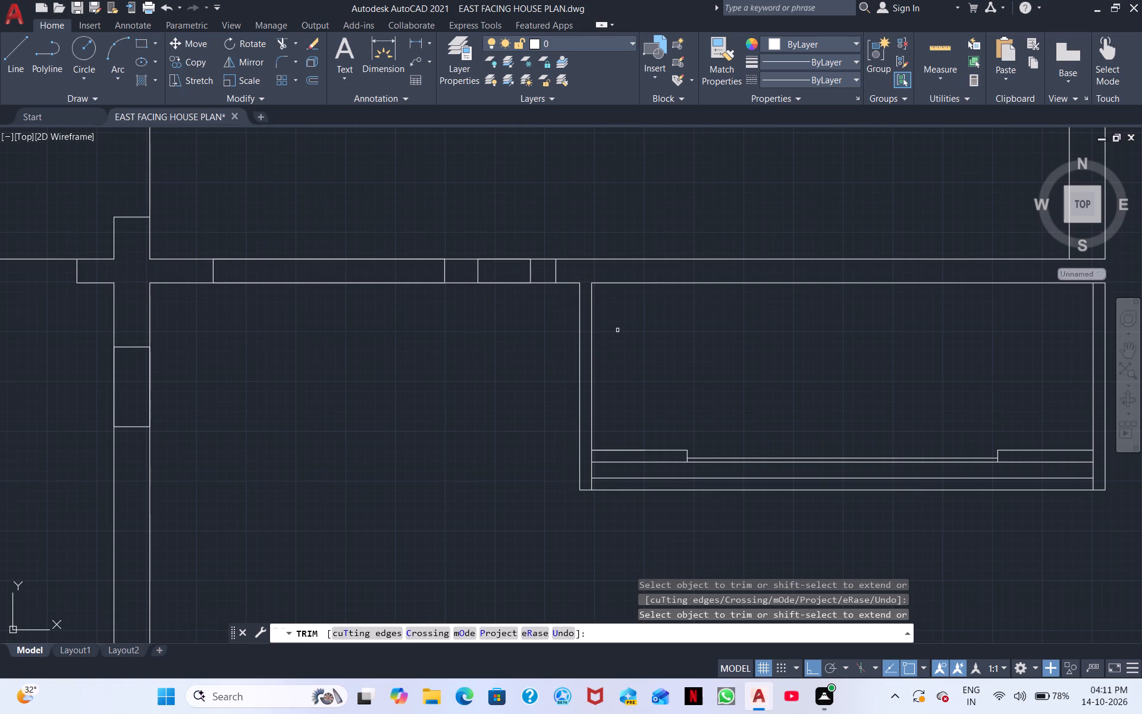
key(grave)
key(Escape)
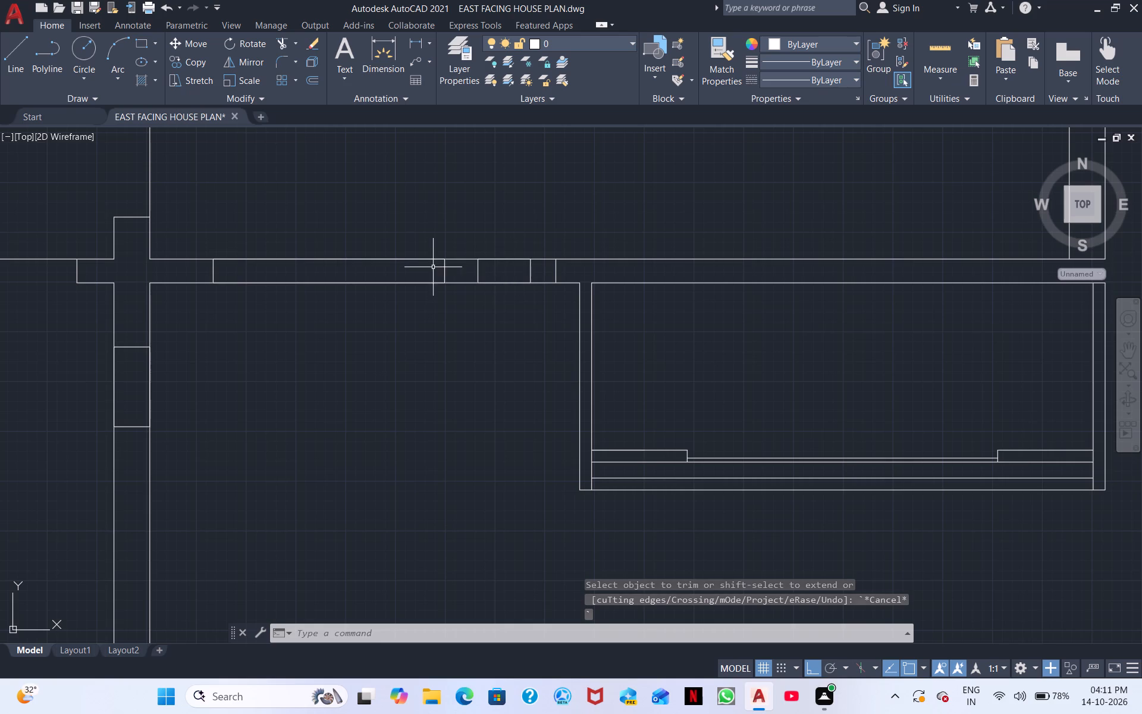
Erase the short line crossing the horizontal wall just west of the alcove's northwest corner.
click(556, 268)
right_click(556, 268)
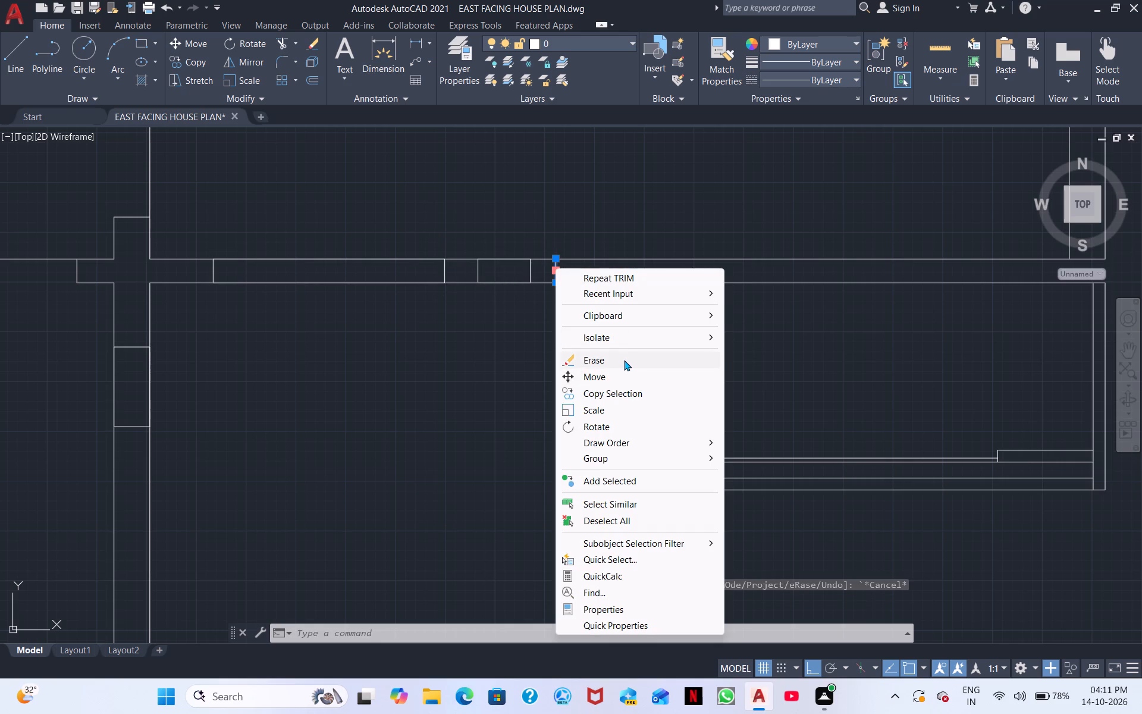
click(624, 360)
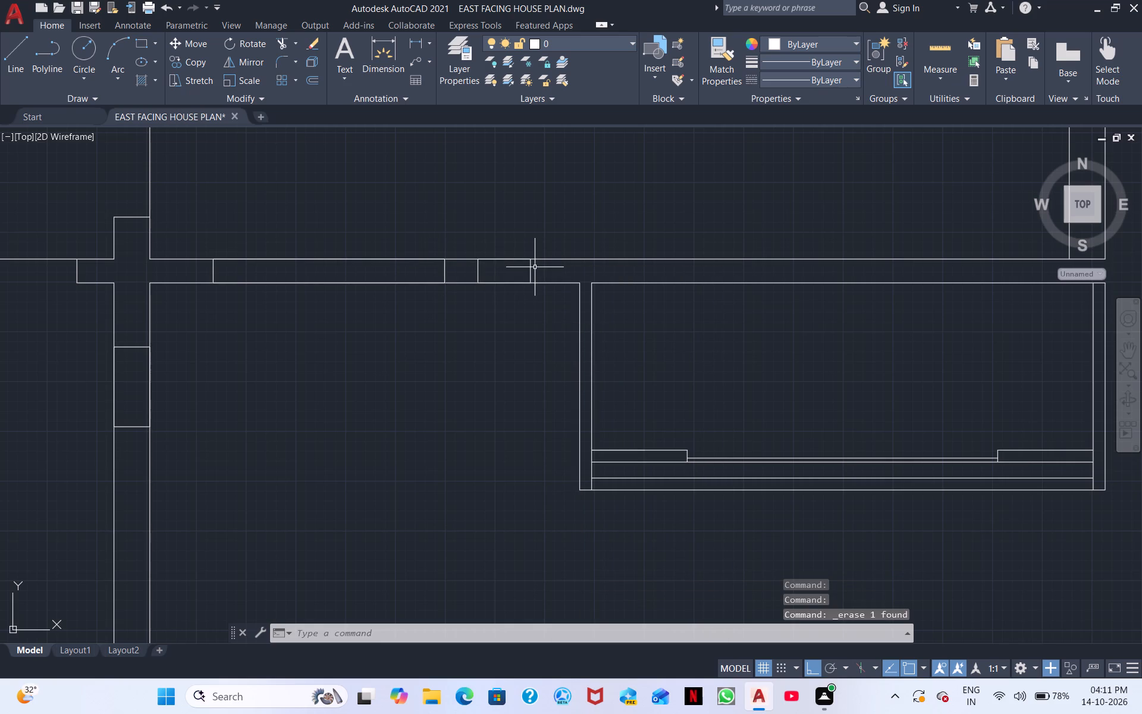
Move the small rectangle in the horizontal wall east so its east edge sits where the erased cross line was.
click(535, 267)
click(525, 267)
right_click(524, 268)
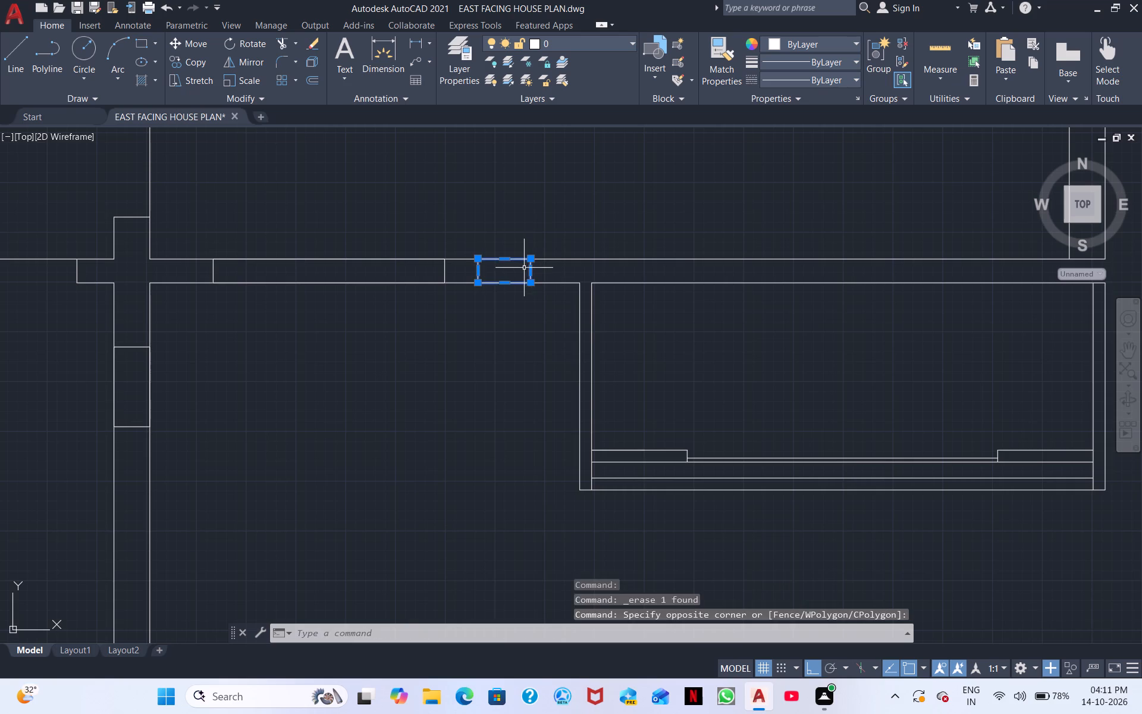
click(558, 391)
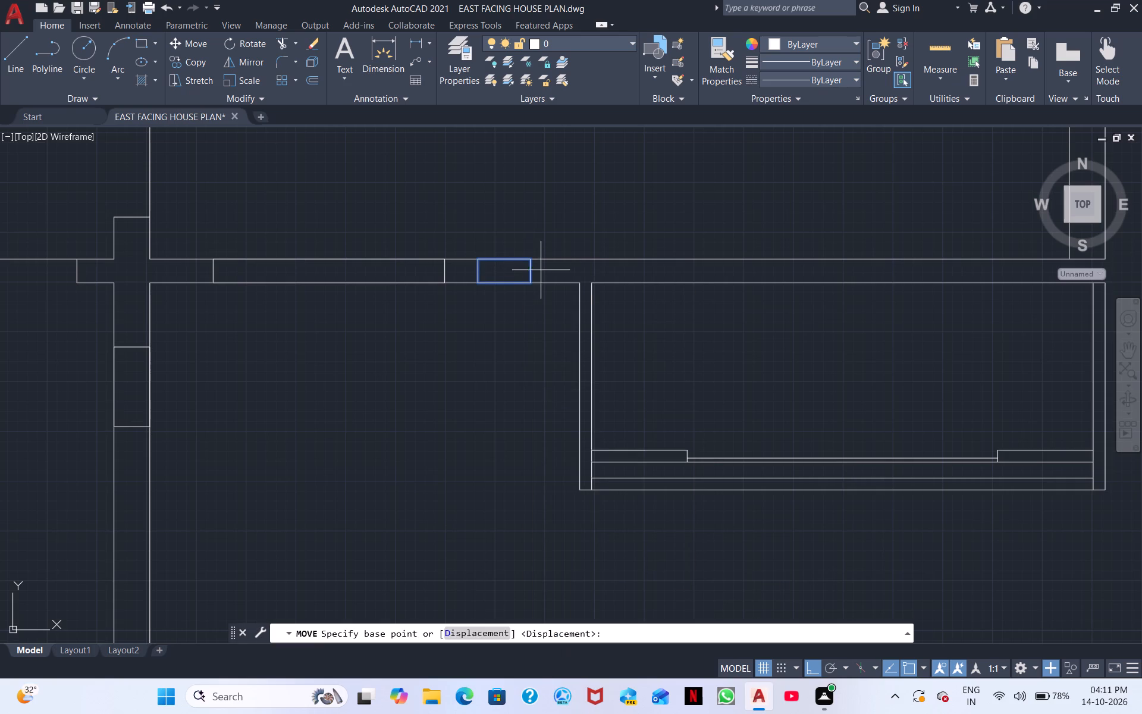
click(532, 275)
click(557, 271)
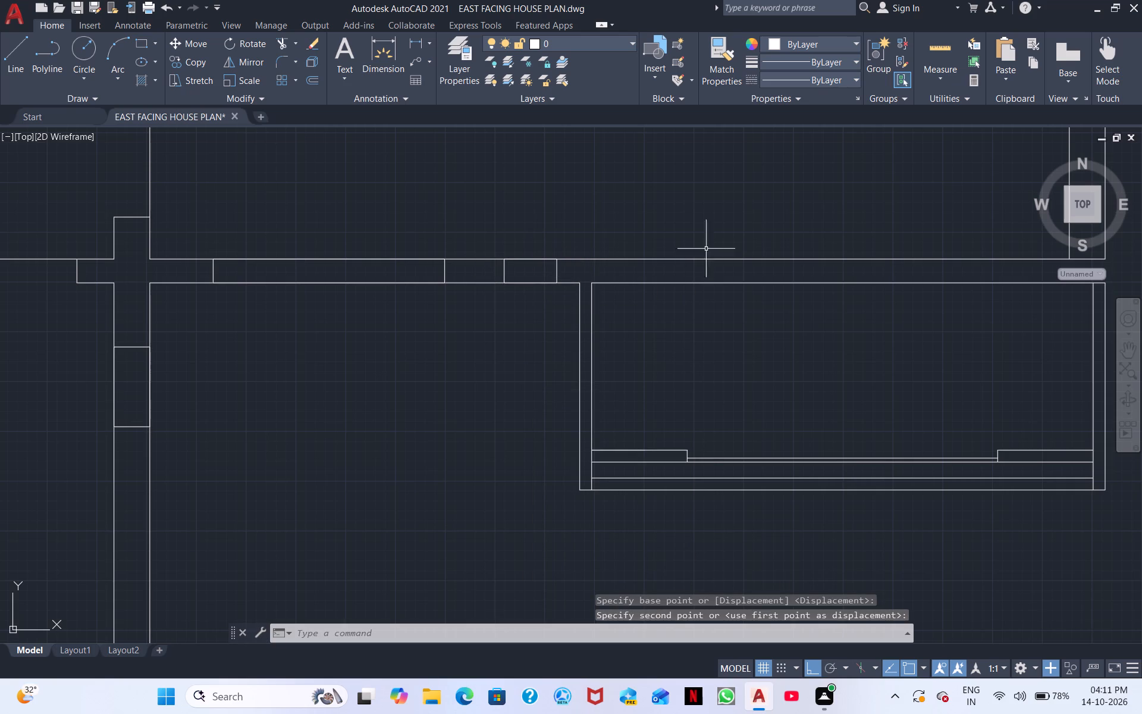
Draw a window rectangle spanning the wall thickness in the alcove's north wall, toward the alcove's west half.
click(144, 45)
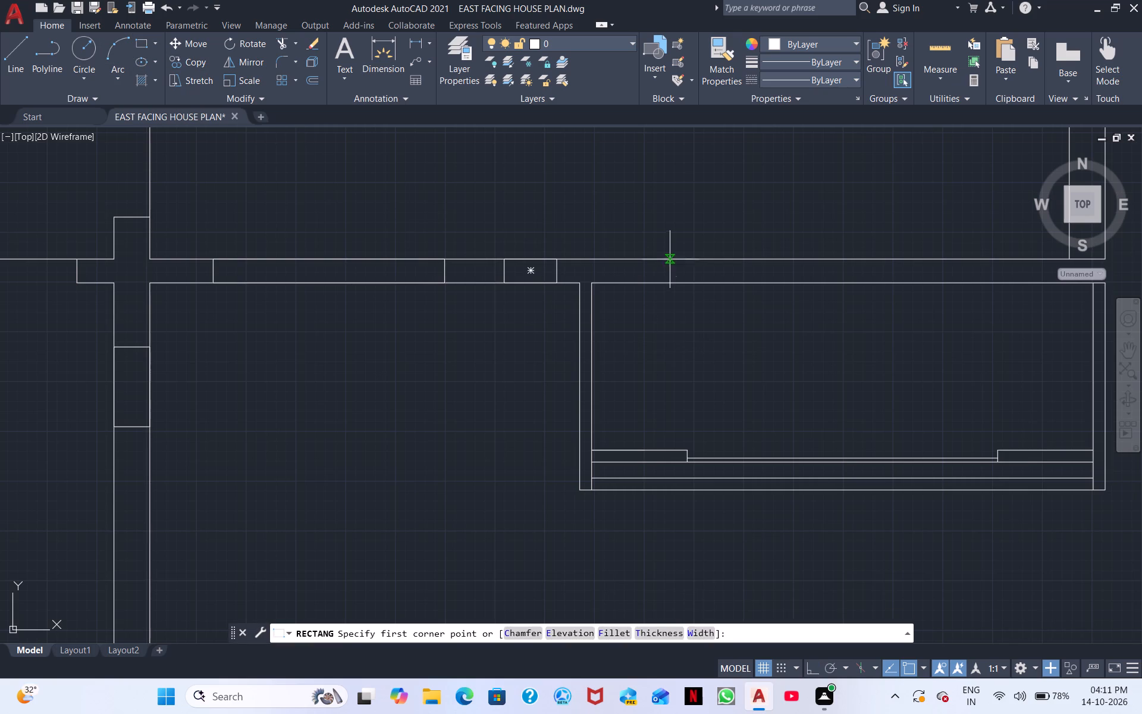
middle_drag(807, 276, 605, 369)
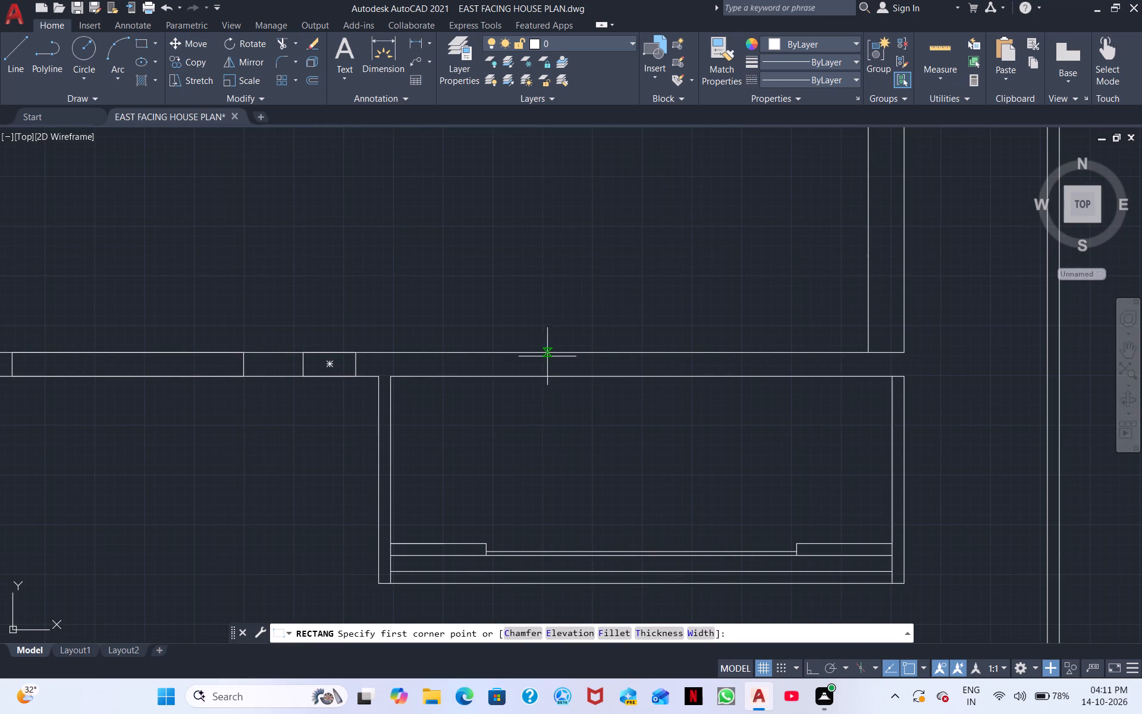
click(469, 354)
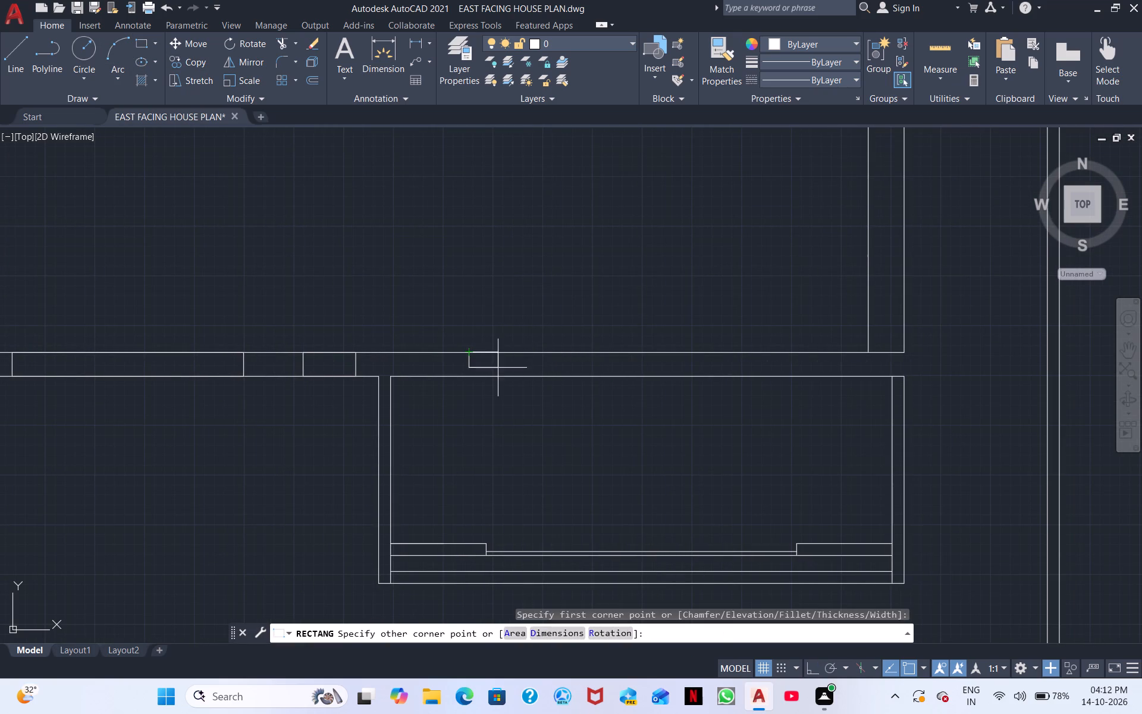
click(628, 377)
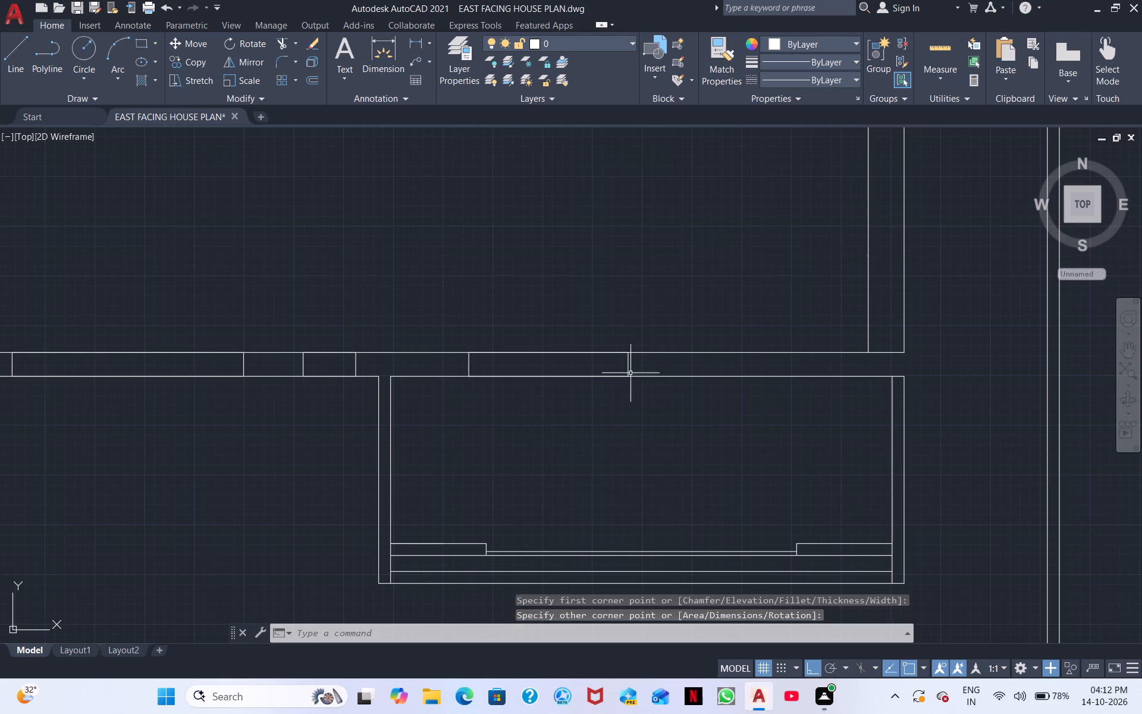
Draw a three-sided door outline about 2' wide from the north wall's outer line into the alcove, east of the new rectangle.
click(11, 54)
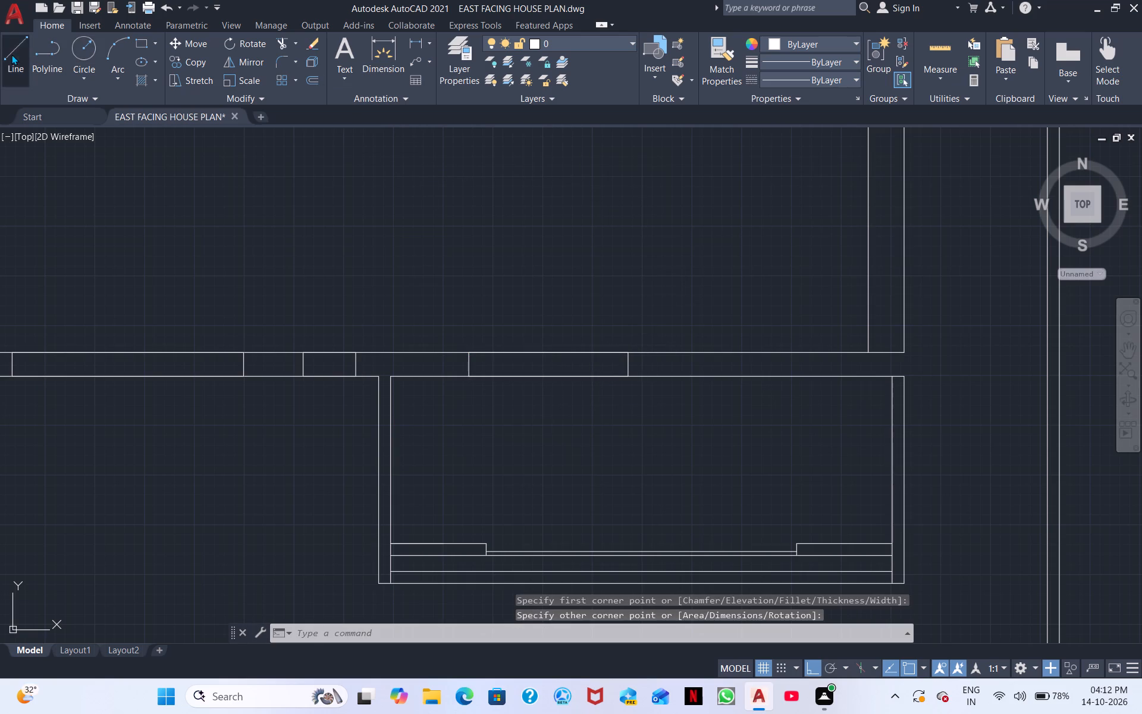
click(679, 354)
drag(682, 379, 679, 392)
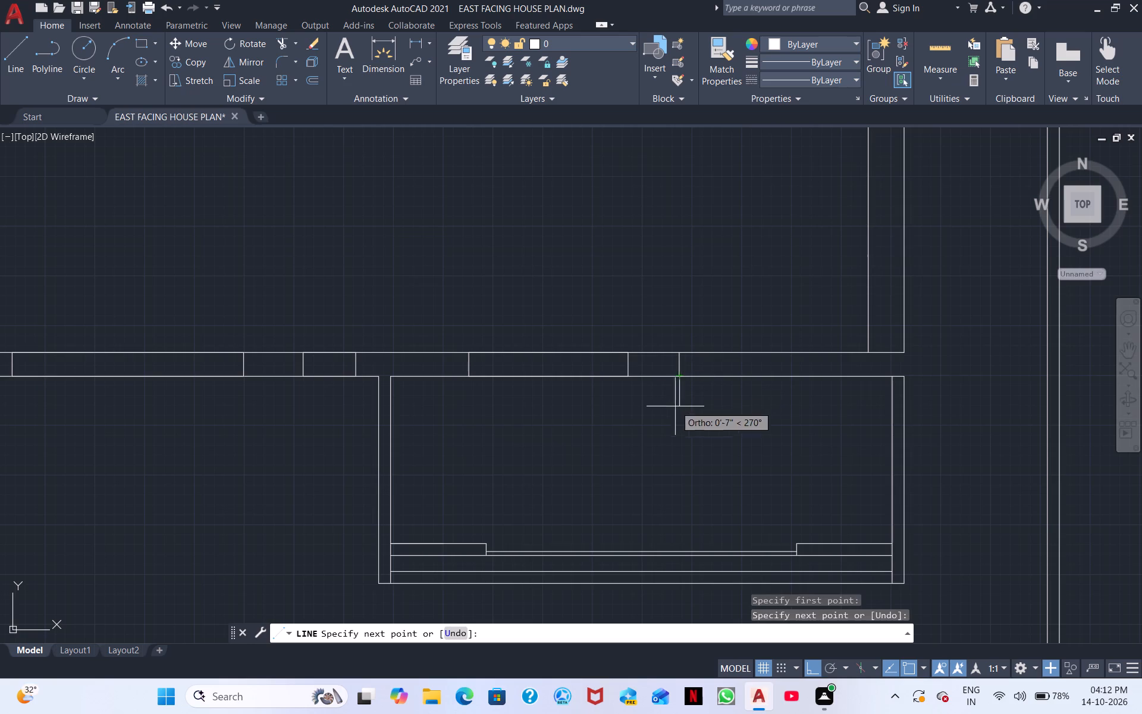
click(677, 414)
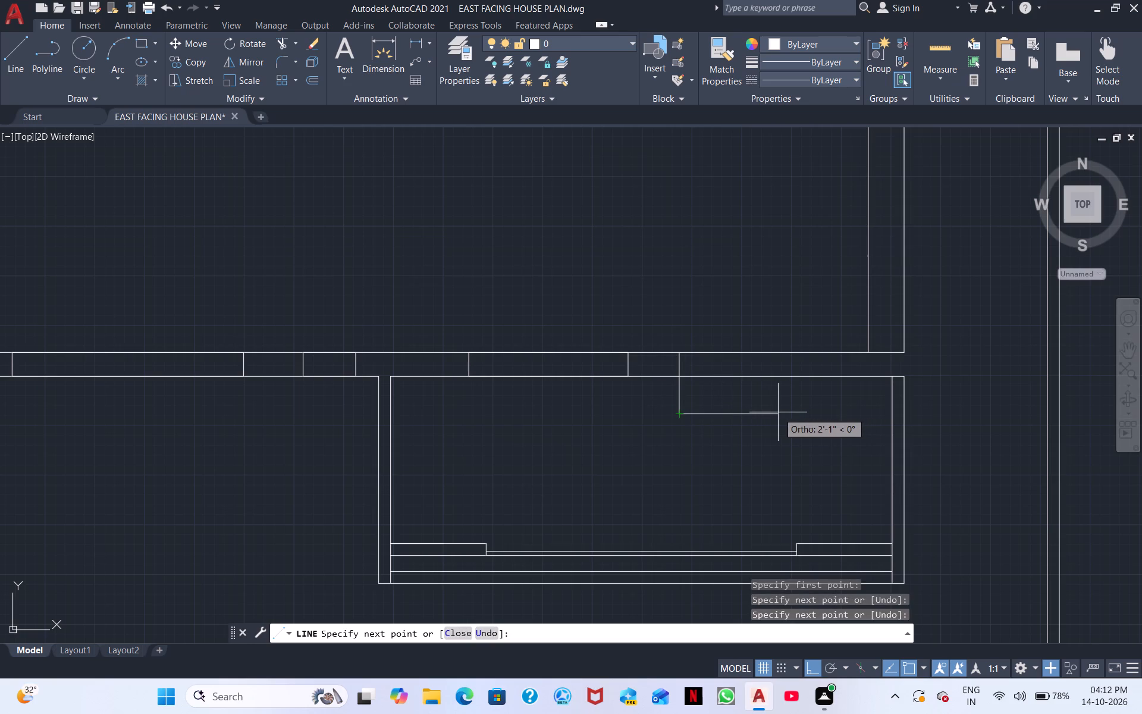
click(775, 415)
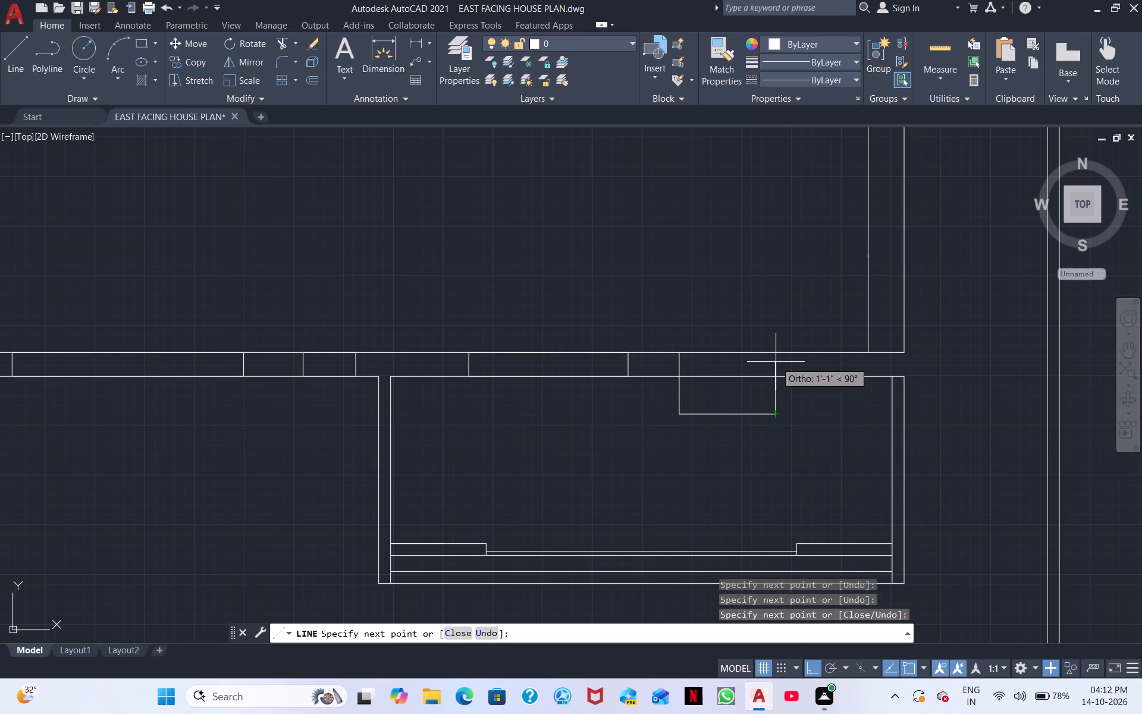
click(773, 355)
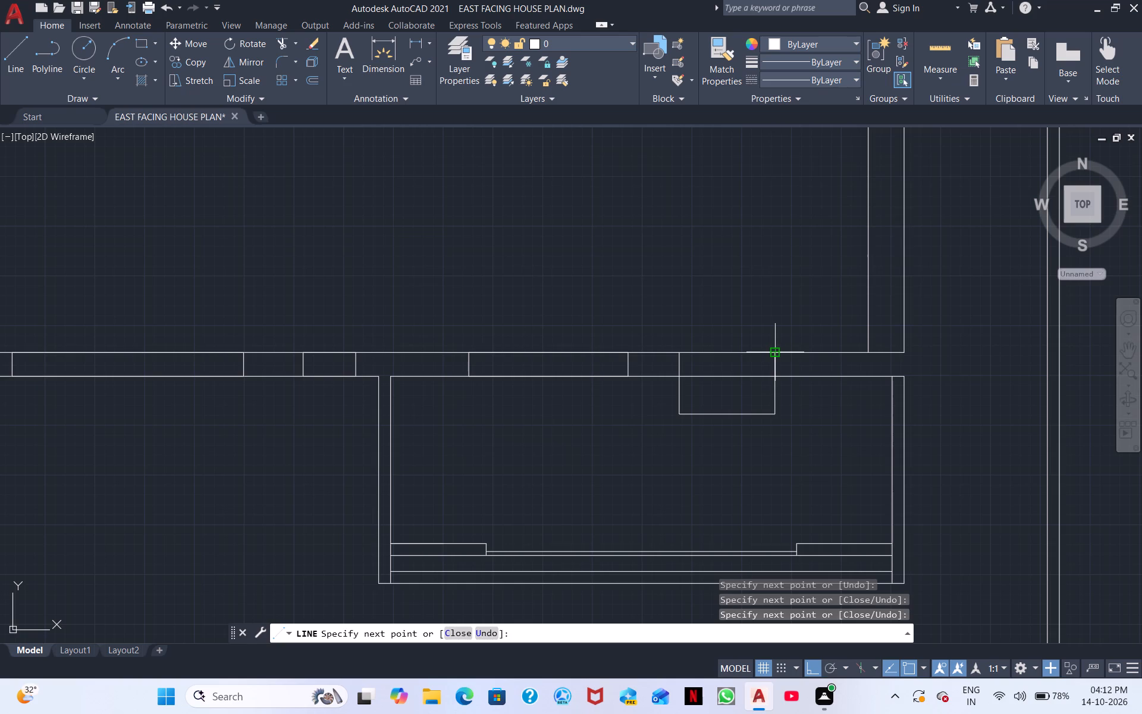
key(Escape)
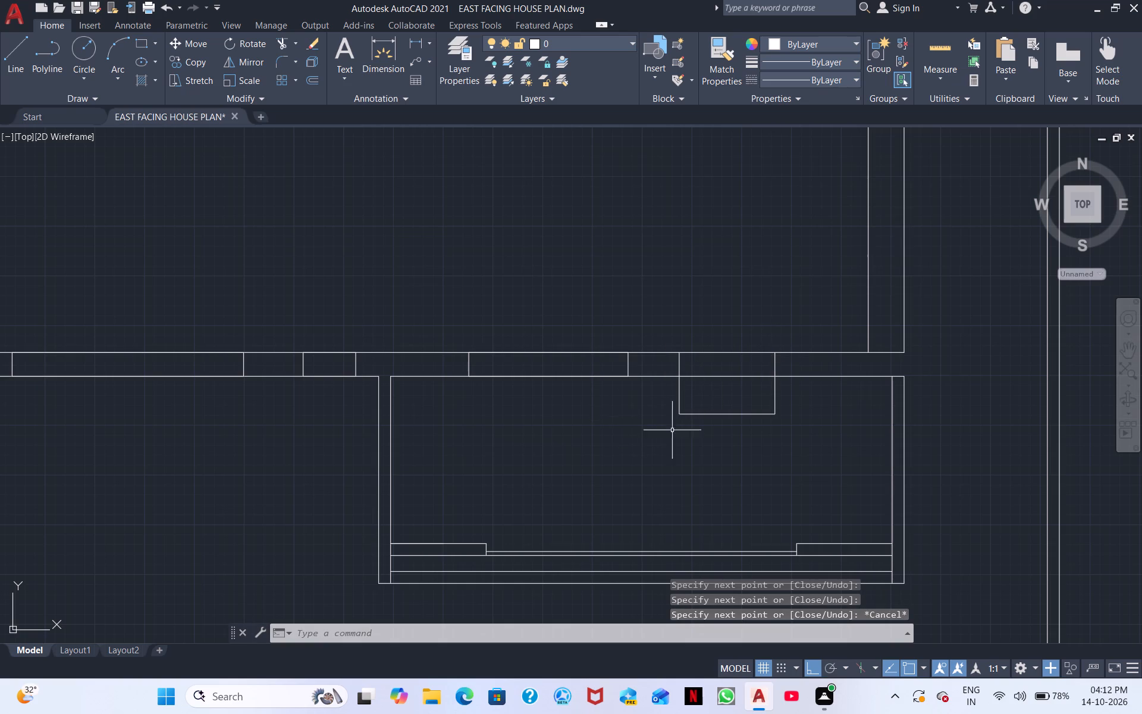
Erase the two line pieces forming the west side of the door outline in the alcove's north wall.
click(679, 389)
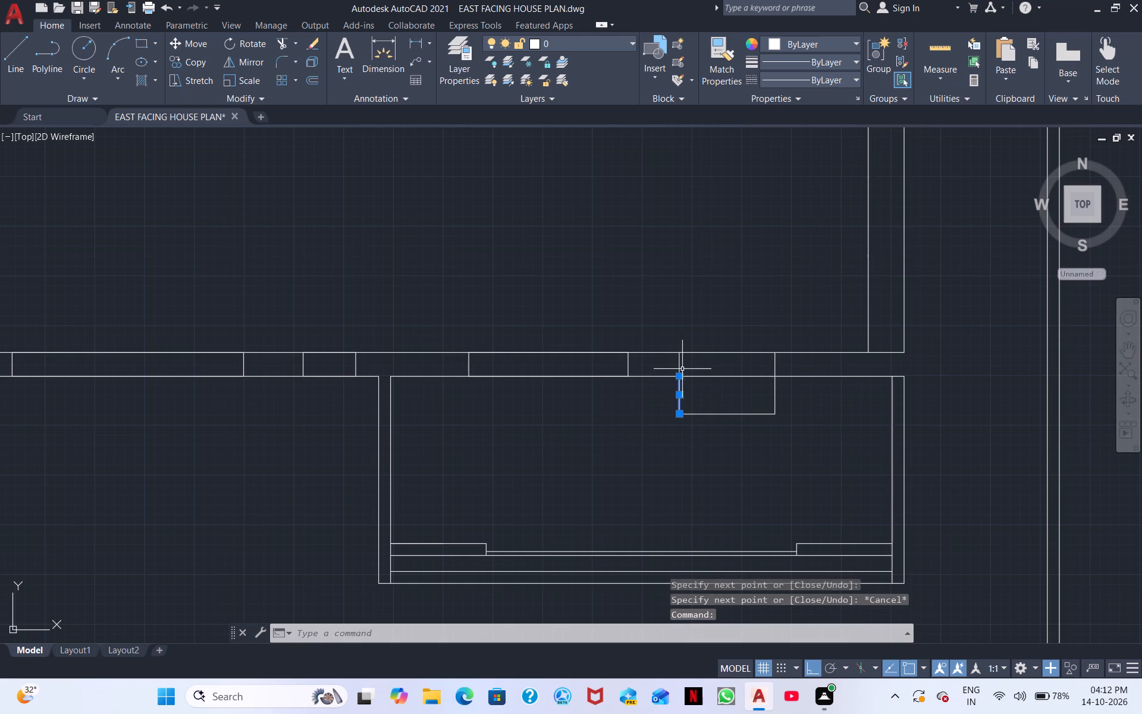
click(680, 368)
right_click(680, 373)
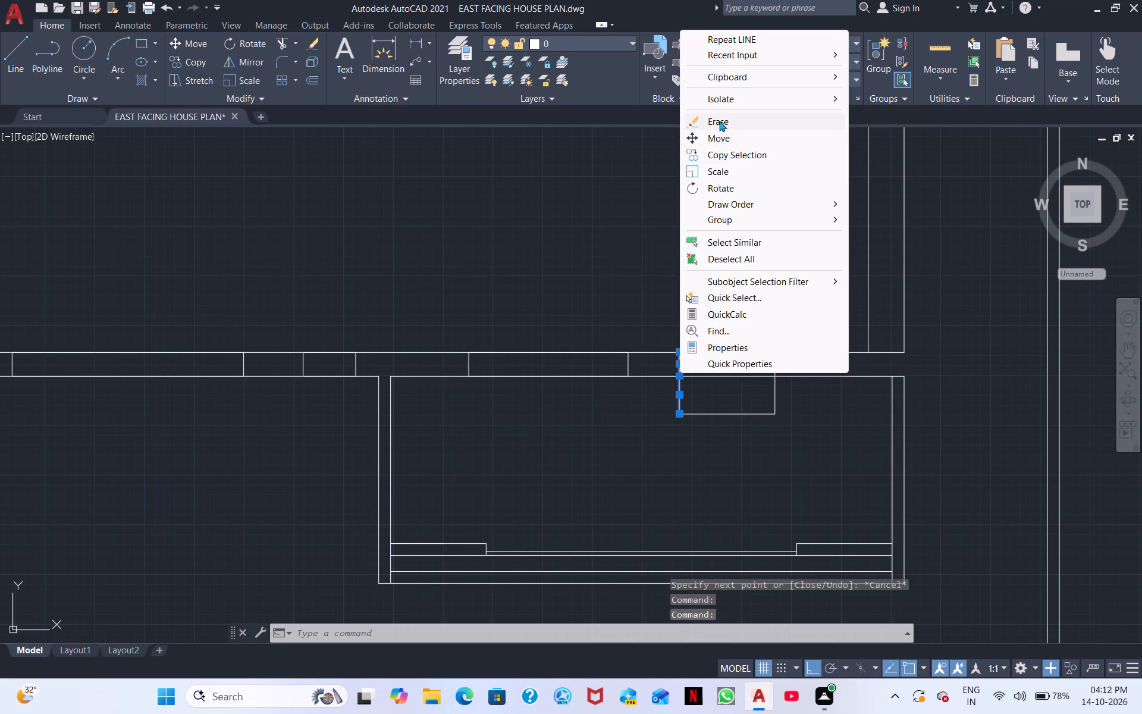
click(719, 121)
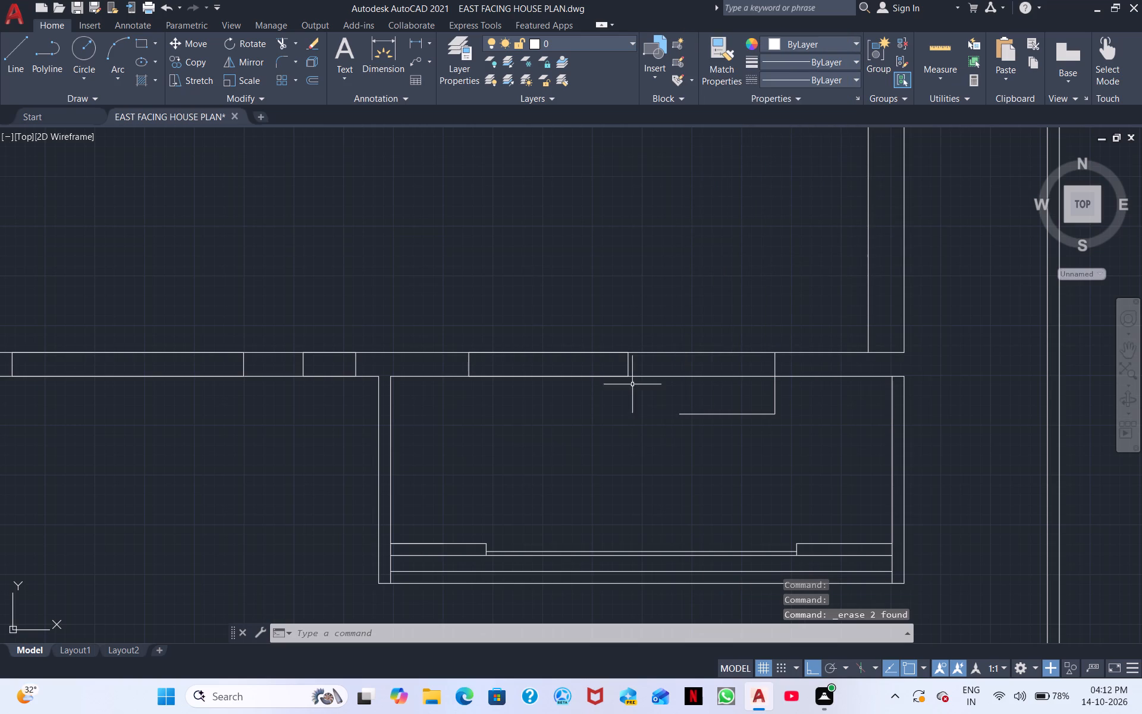
Extend the door outline's south line 1' west and redraw its west side up to the wall's outer line.
click(5, 55)
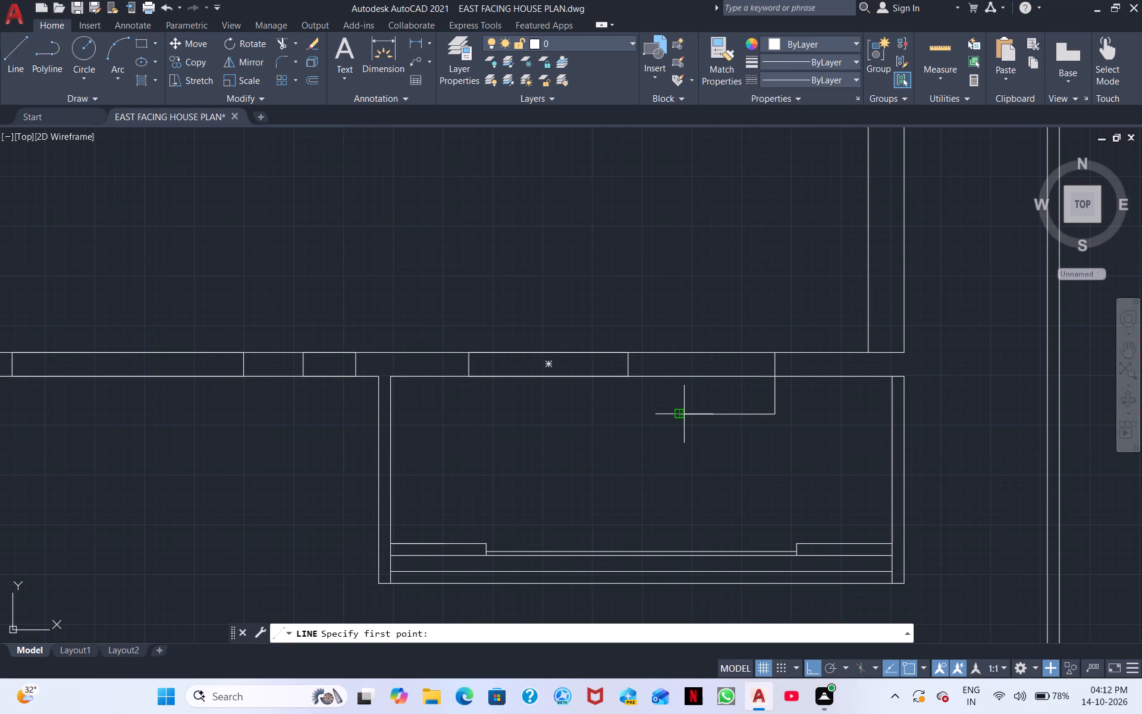
click(680, 415)
text(1')
key(Return)
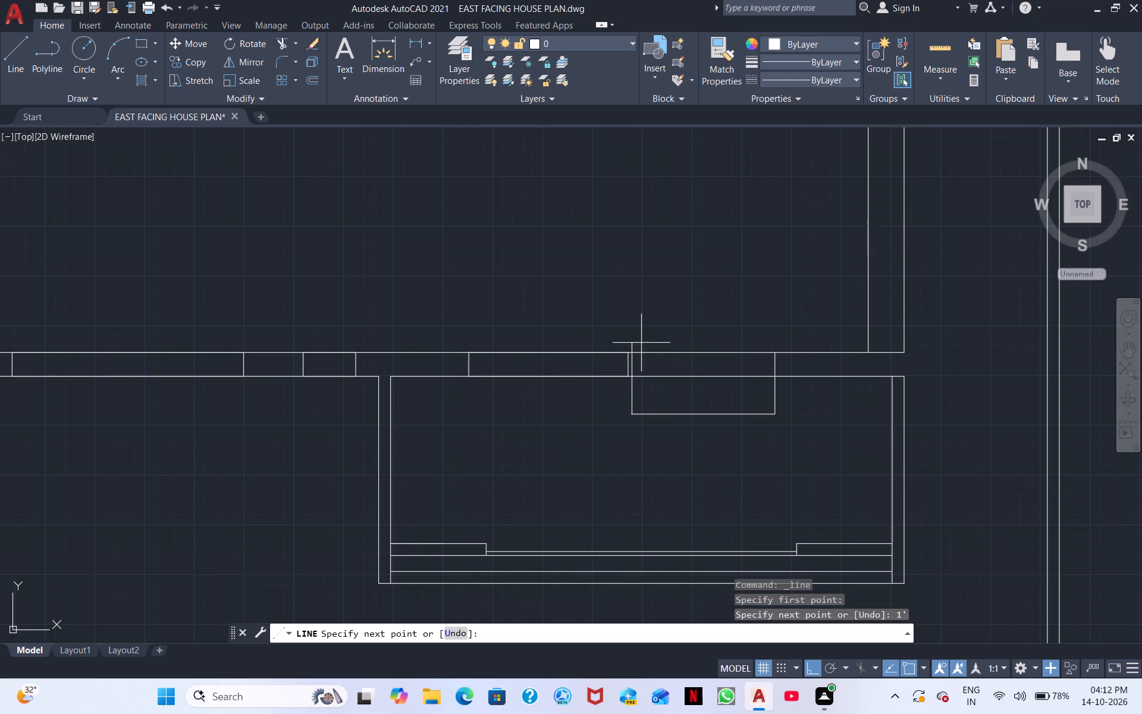
click(634, 352)
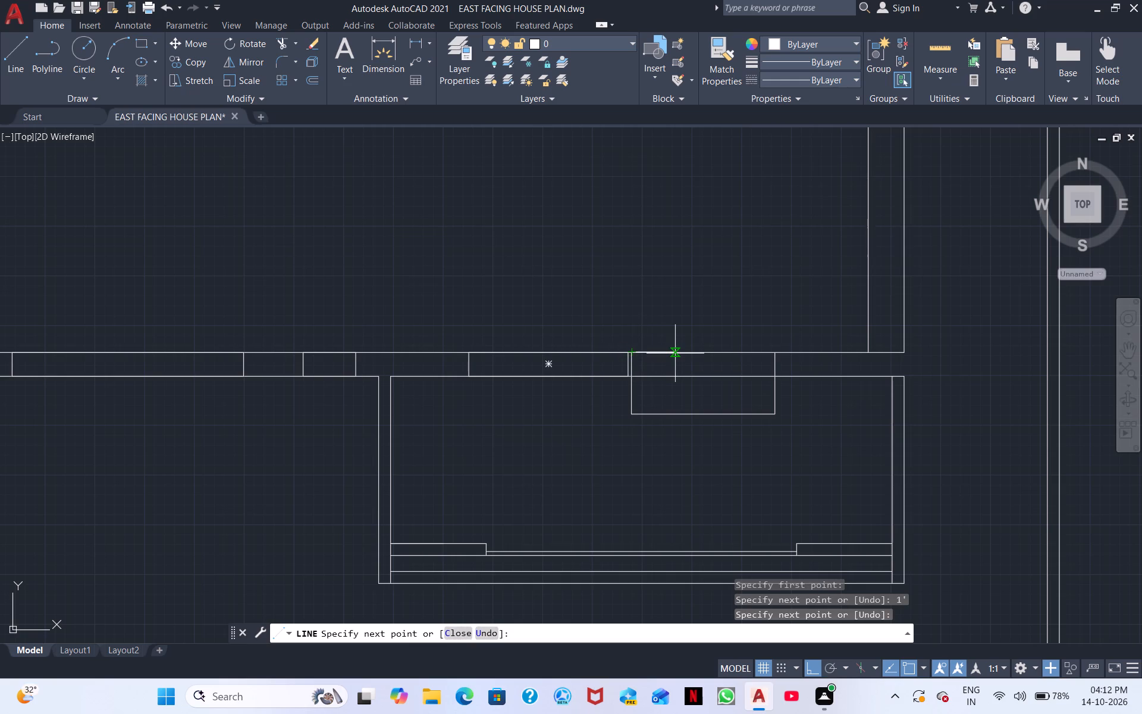
key(Escape)
Trim the north wall's outer line across the door opening and the outline's parts projecting into the alcove.
middle_drag(702, 362, 589, 378)
scroll(634, 393, down, 1)
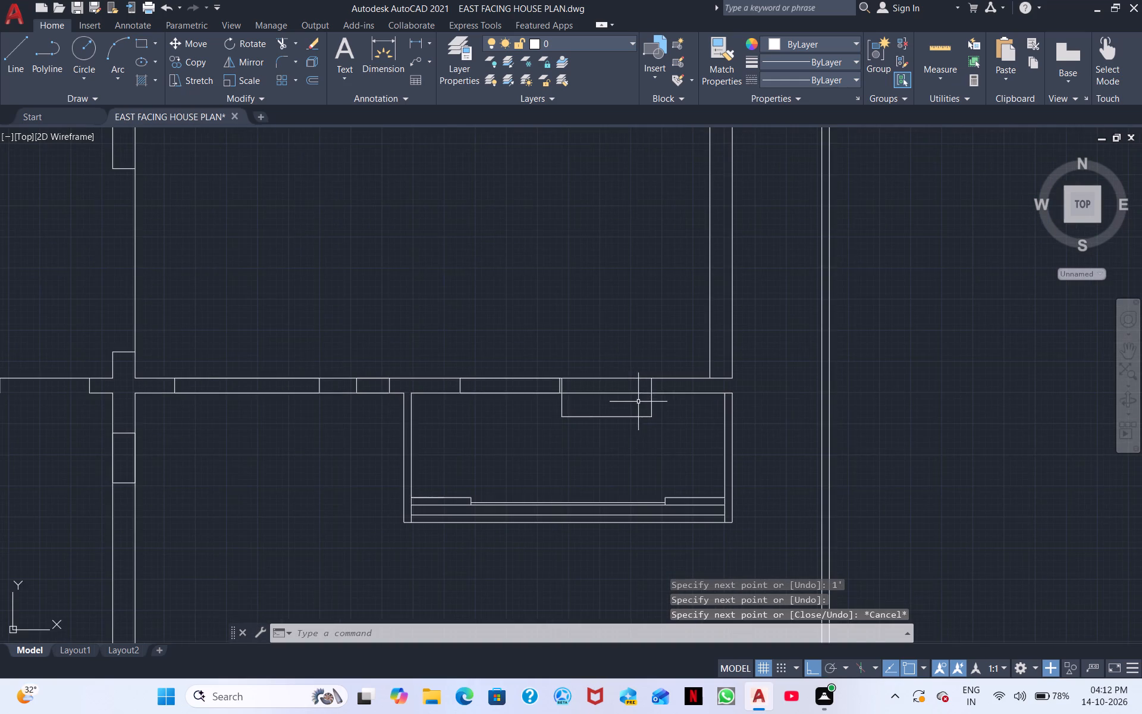
scroll(639, 403, up, 2)
scroll(508, 384, up, 1)
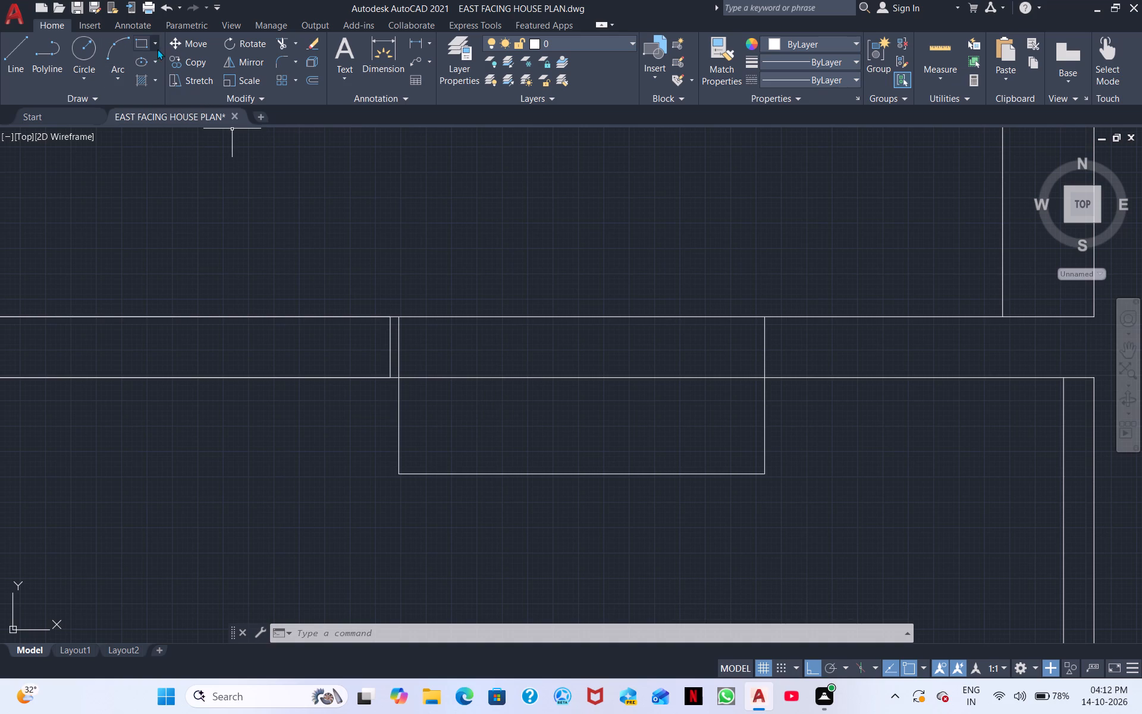
click(283, 45)
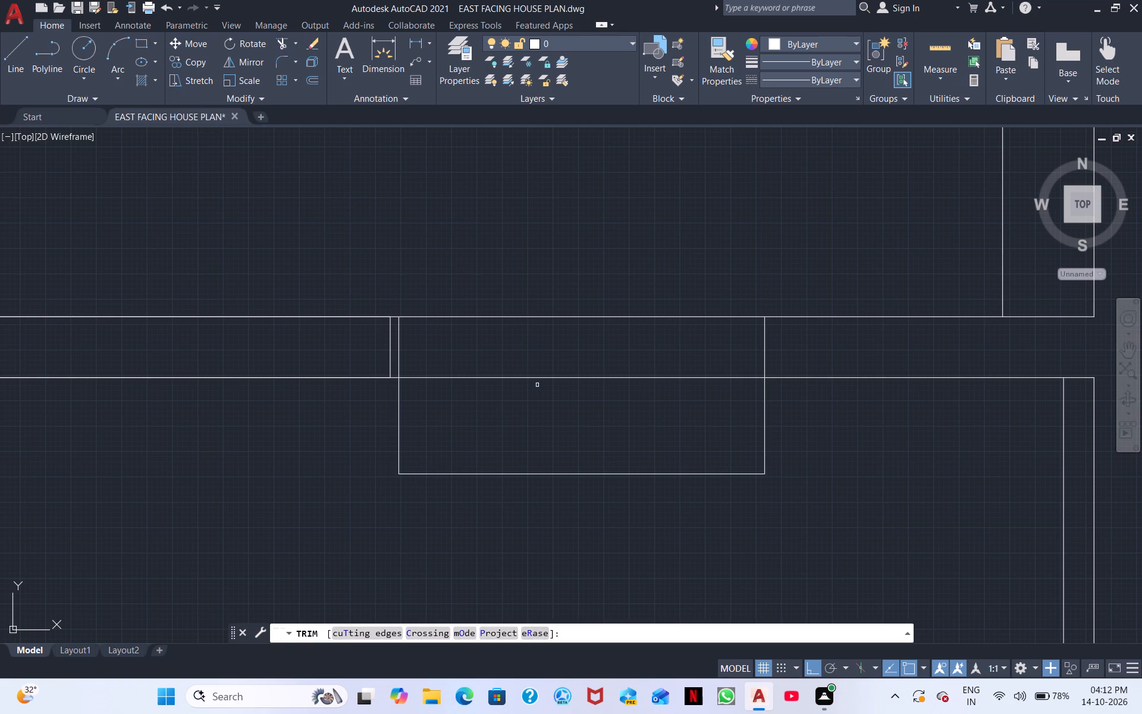
click(550, 318)
drag(371, 419, 376, 417)
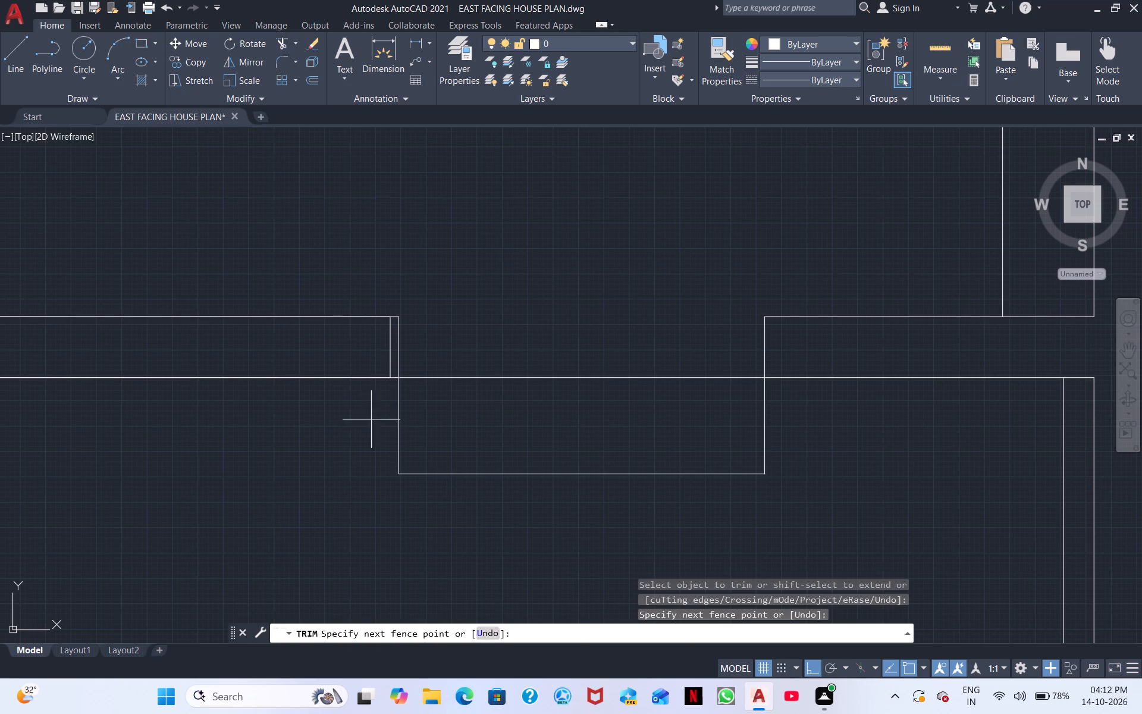
drag(376, 417, 585, 455)
drag(585, 455, 582, 502)
drag(450, 483, 481, 463)
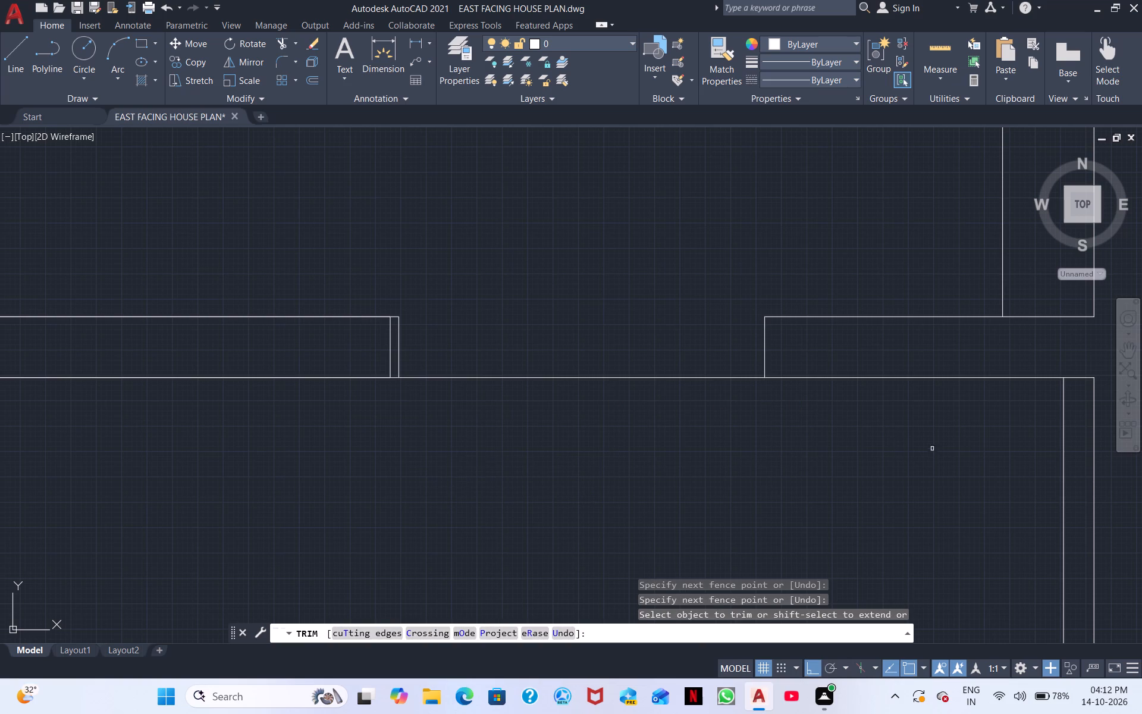
Extend the alcove's east outer line up to the house's east wall and trim the wall-line piece crossing that corner.
middle_drag(926, 458, 681, 467)
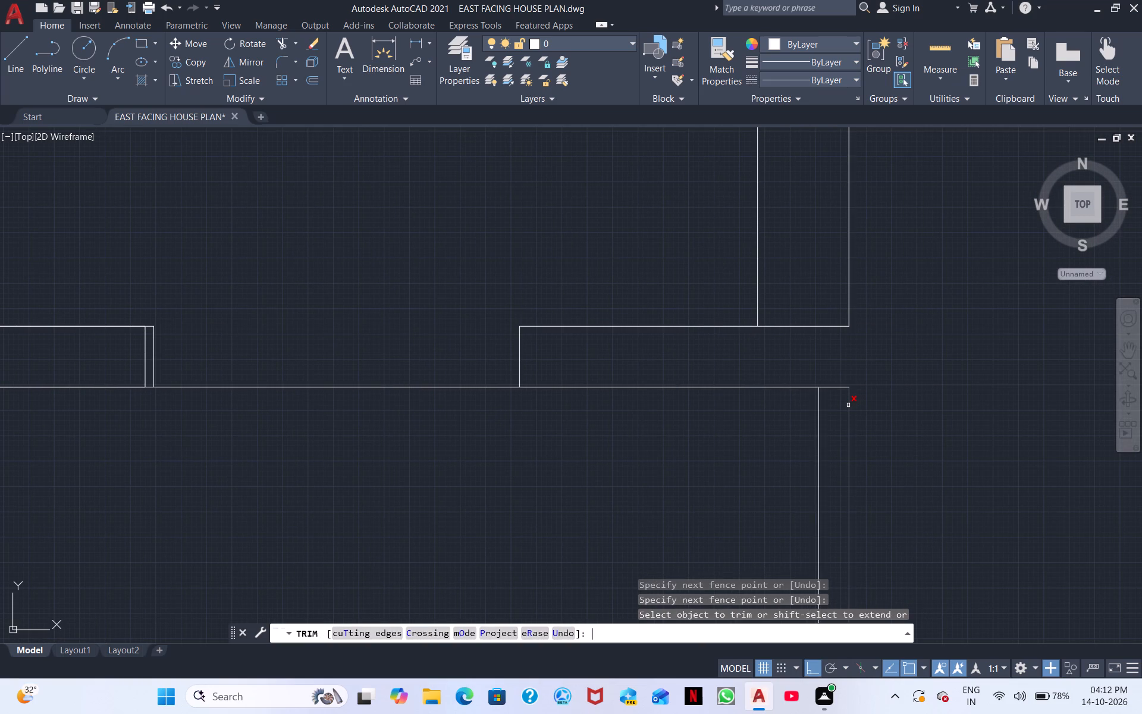
shift+click(848, 405)
scroll(677, 375, down, 1)
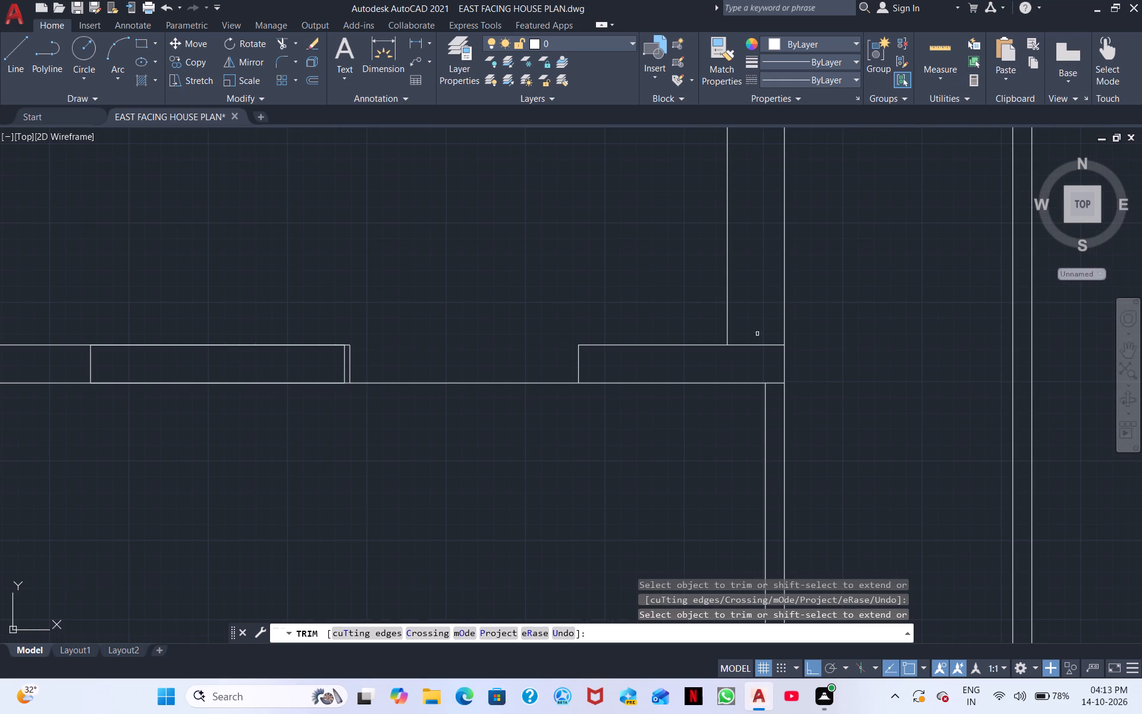
click(747, 346)
key(Escape)
Draw a column rectangle spanning the east wall's thickness, rising north from the alcove's northeast outer corner.
scroll(601, 450, down, 2)
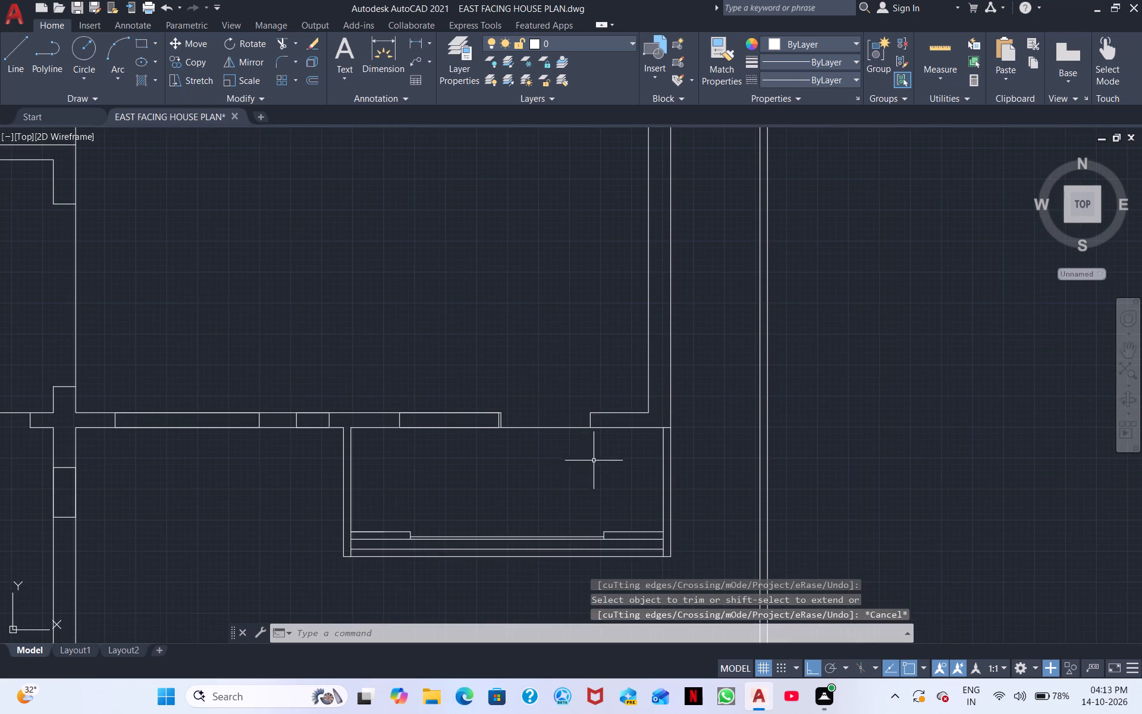
middle_drag(559, 464, 680, 453)
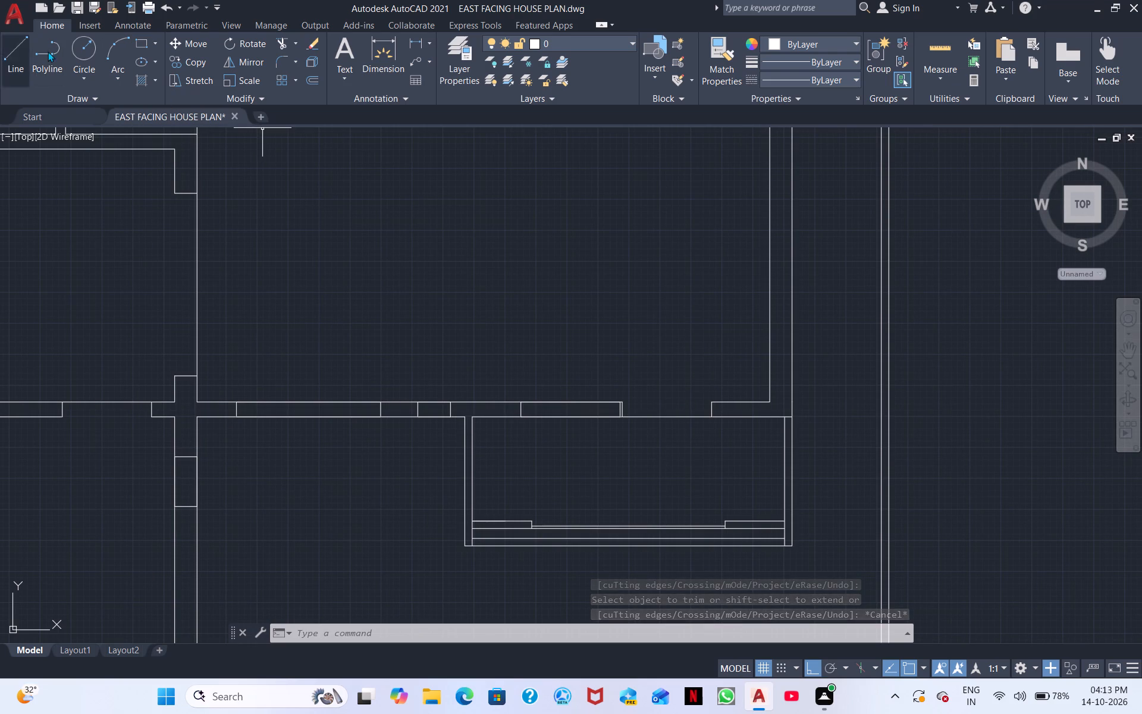
click(136, 45)
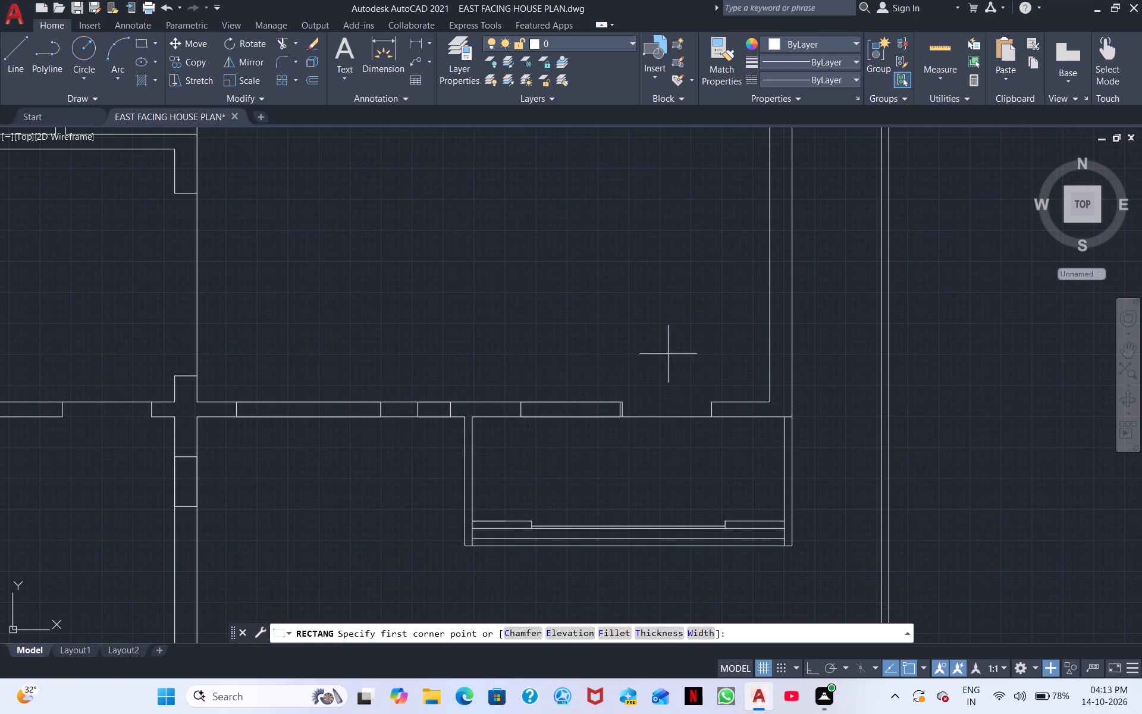
click(789, 414)
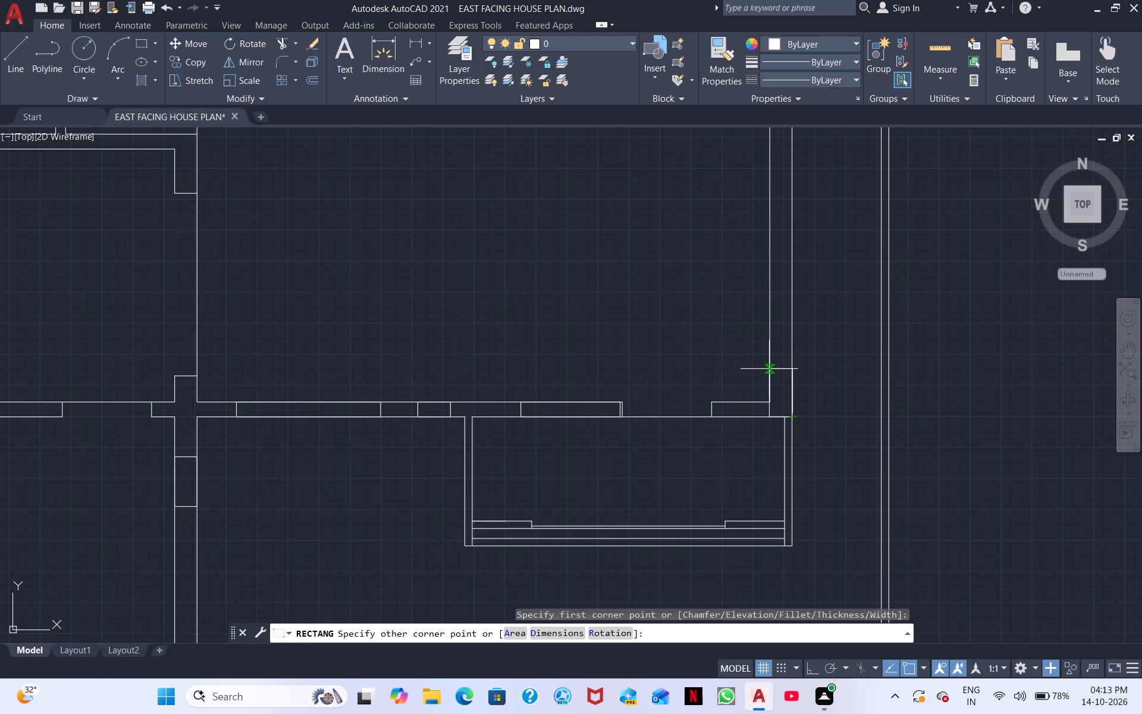
click(769, 369)
key(Escape)
Examine the plan's walls, openings and corner columns from the alcove and southern rooms up to the northern rooms.
scroll(529, 416, down, 2)
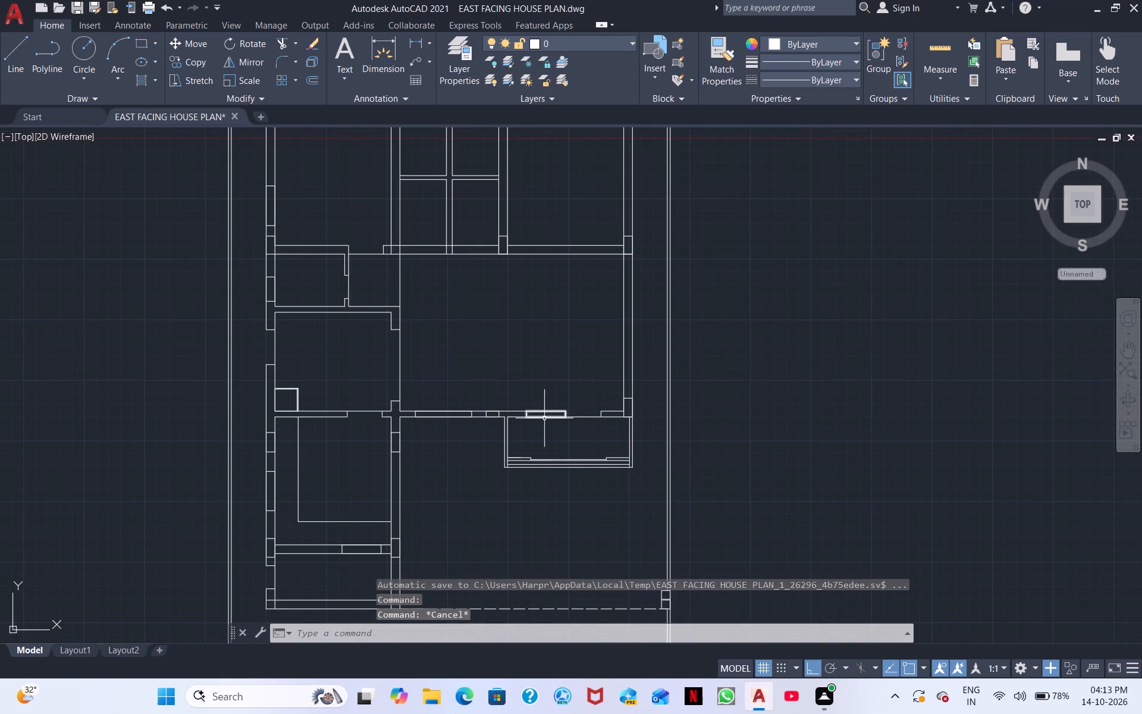
middle_drag(540, 433, 705, 383)
scroll(603, 398, up, 1)
middle_drag(563, 398, 579, 387)
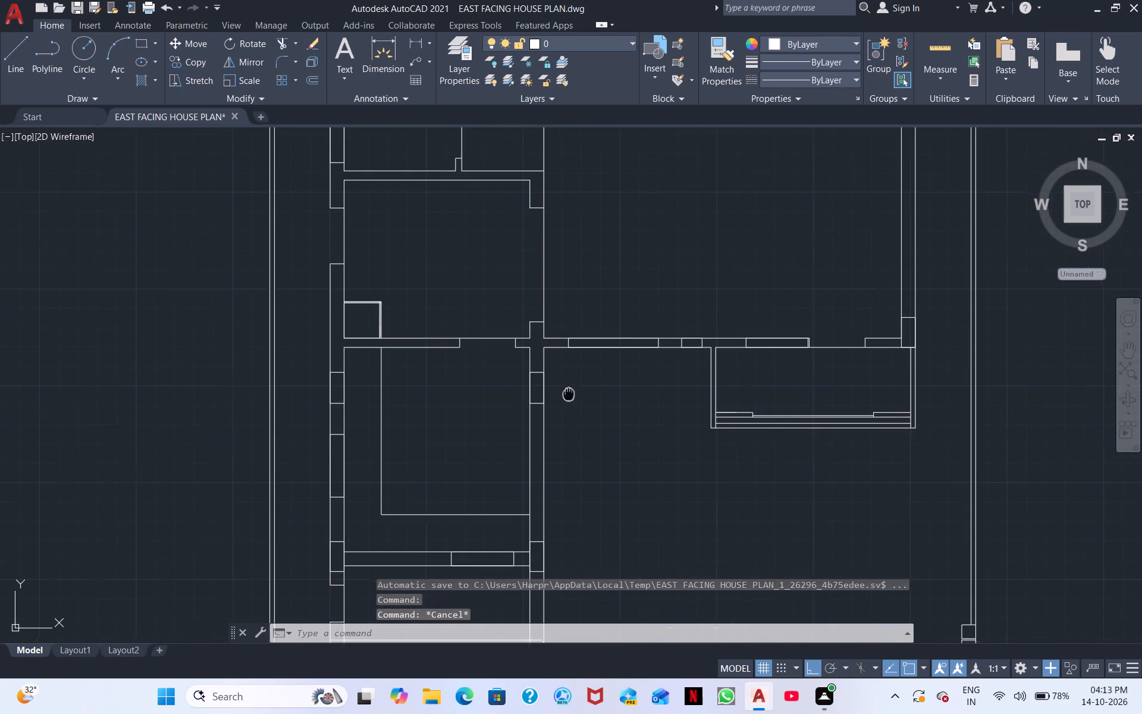
middle_drag(579, 387, 664, 345)
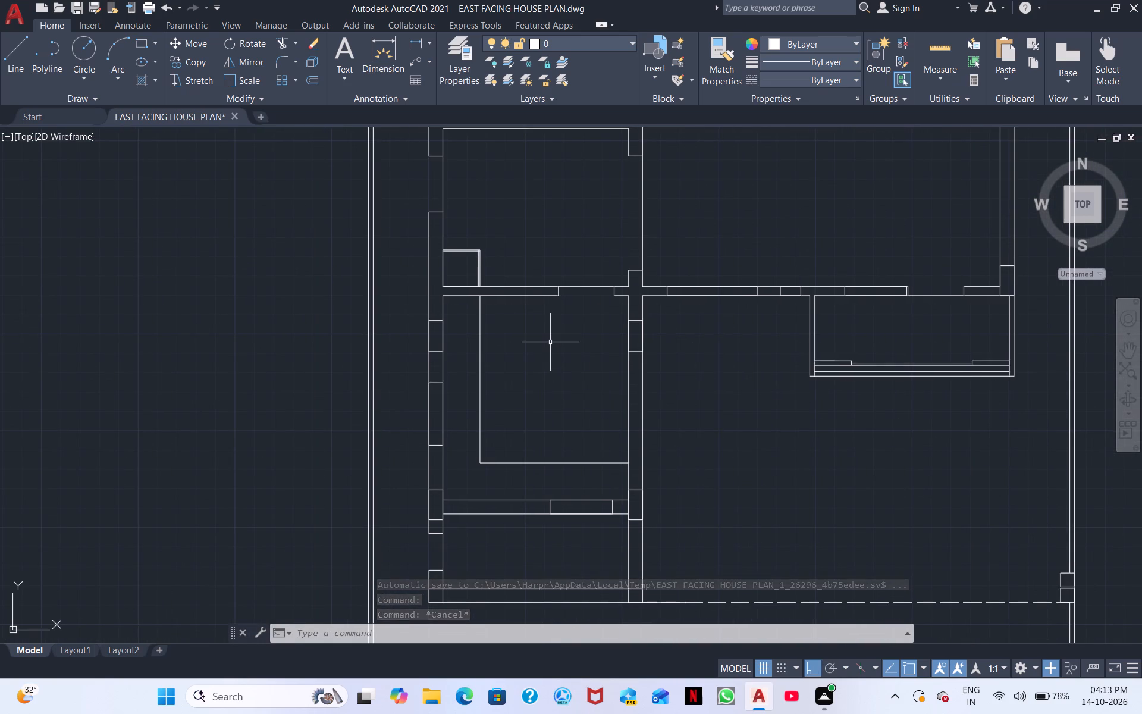
scroll(618, 356, down, 1)
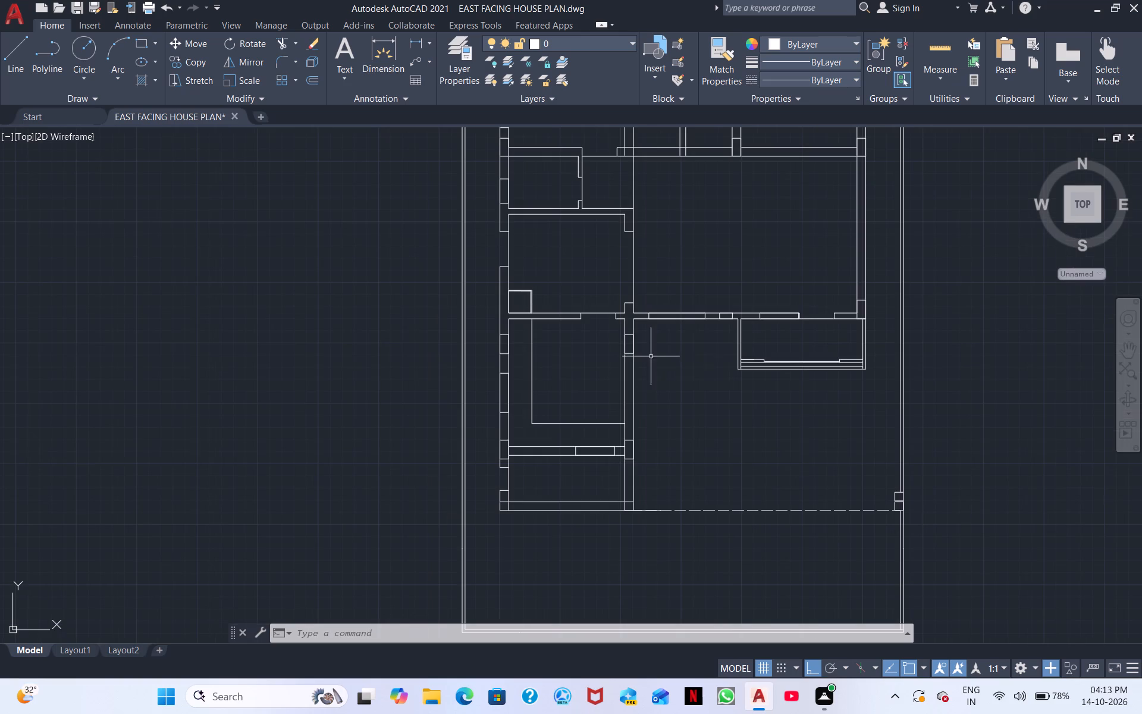
scroll(729, 359, up, 1)
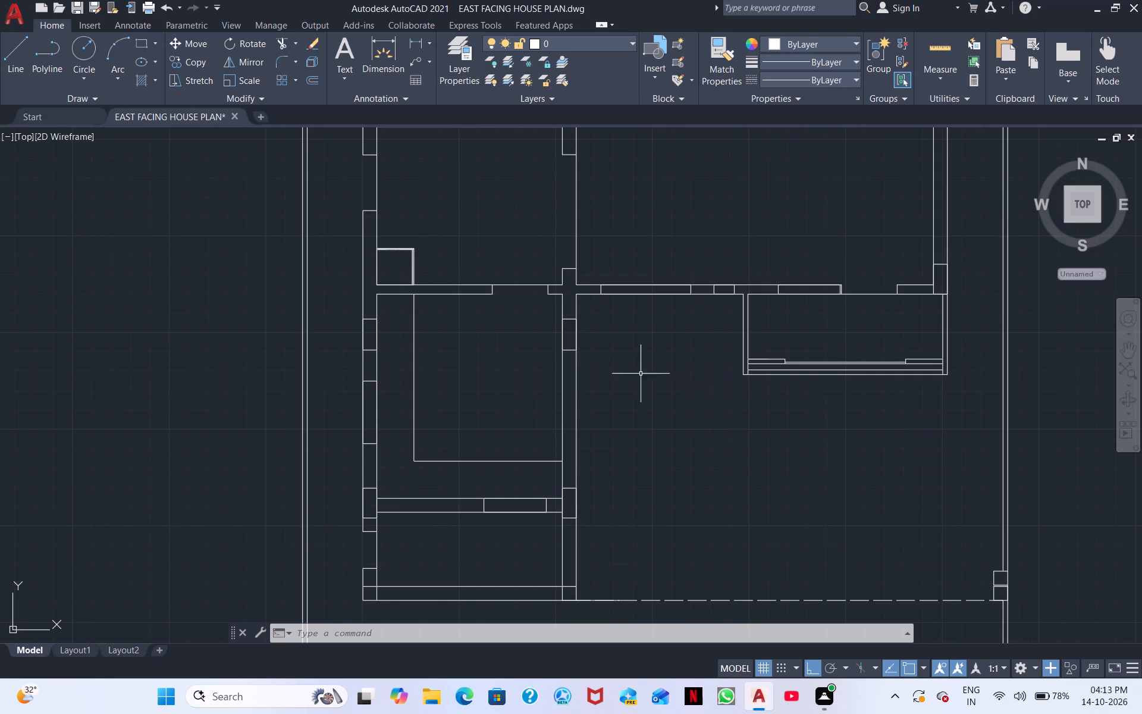
scroll(608, 434, down, 1)
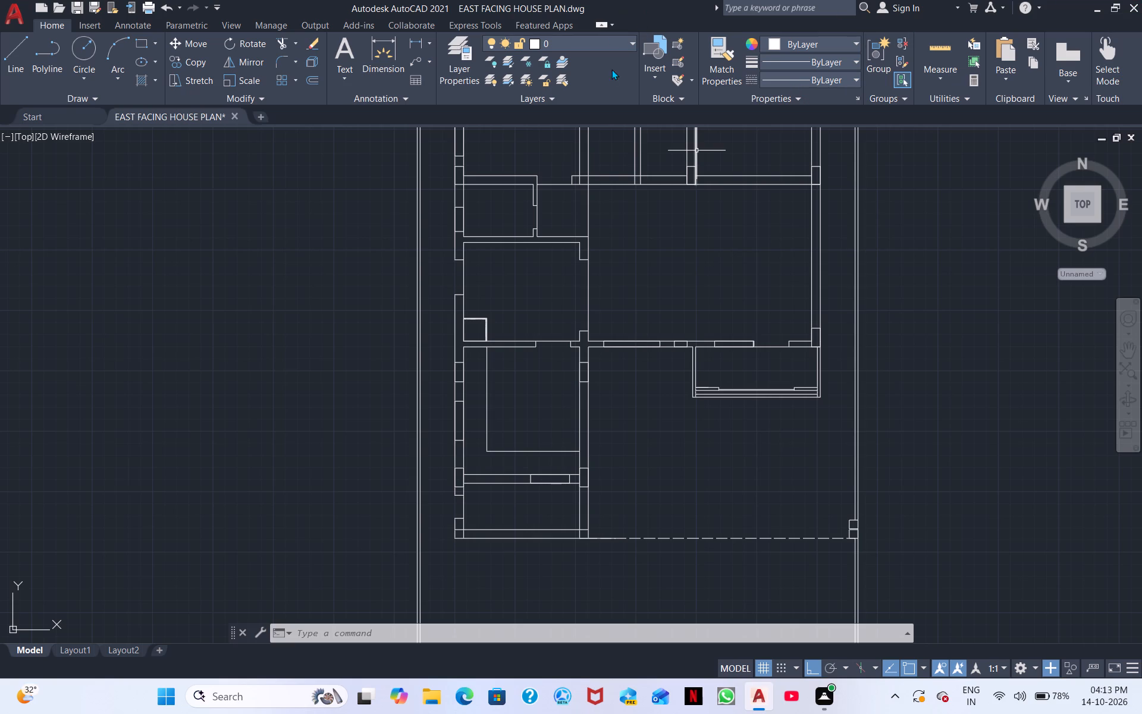
scroll(719, 33, down, 1)
scroll(714, 357, down, 2)
scroll(711, 354, up, 3)
middle_drag(653, 382, 678, 527)
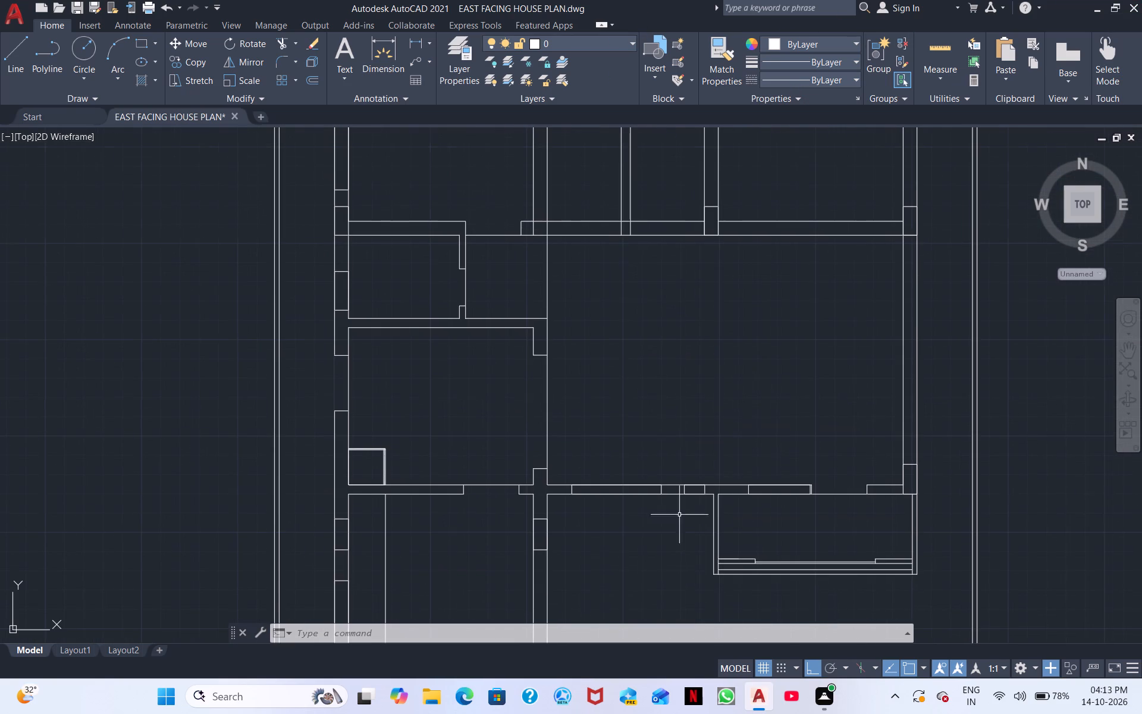
scroll(650, 343, up, 1)
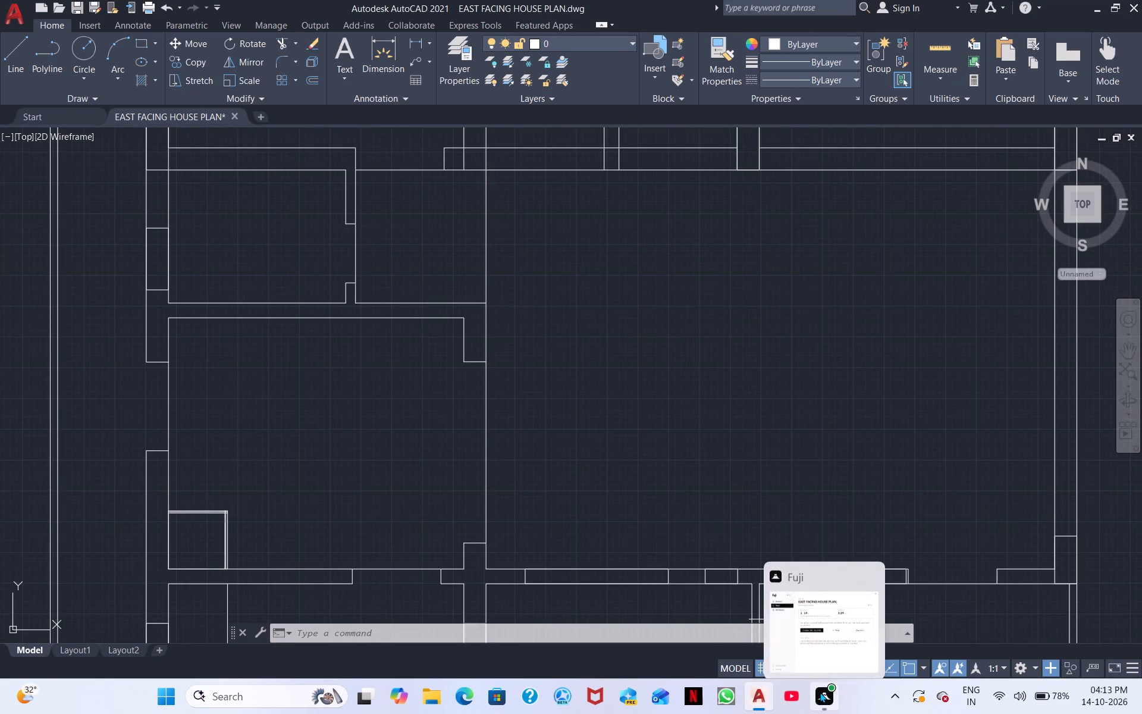
scroll(650, 421, up, 2)
scroll(472, 362, down, 2)
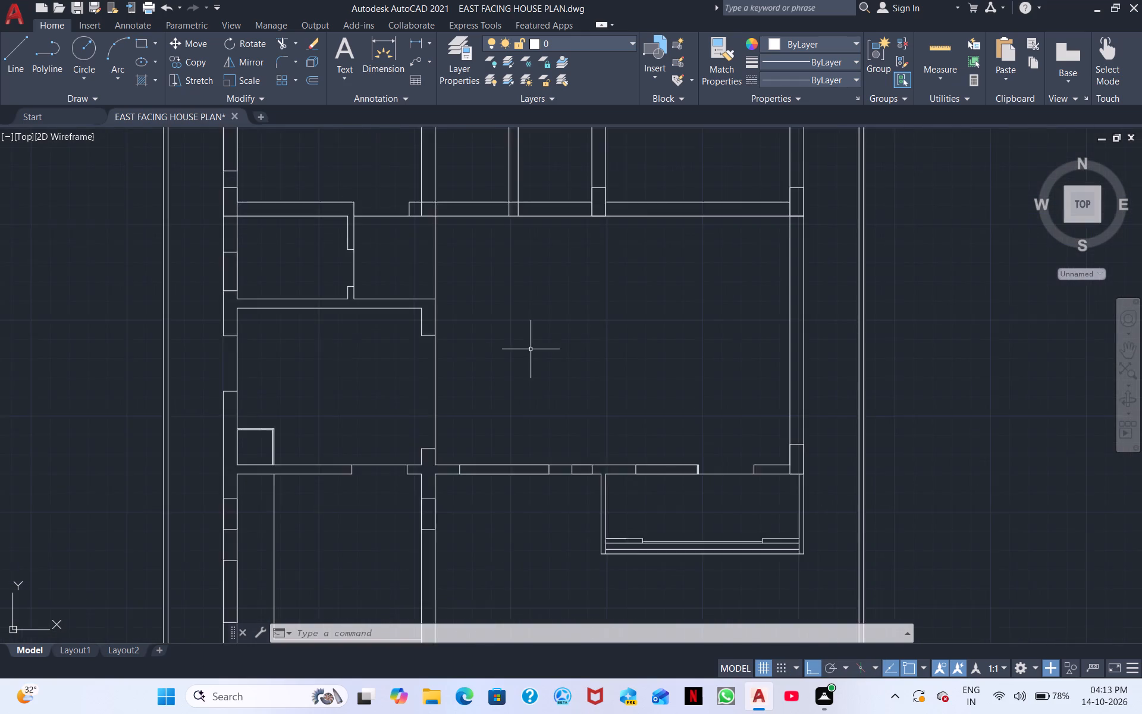
scroll(531, 349, down, 2)
scroll(486, 365, up, 1)
middle_click(1052, 528)
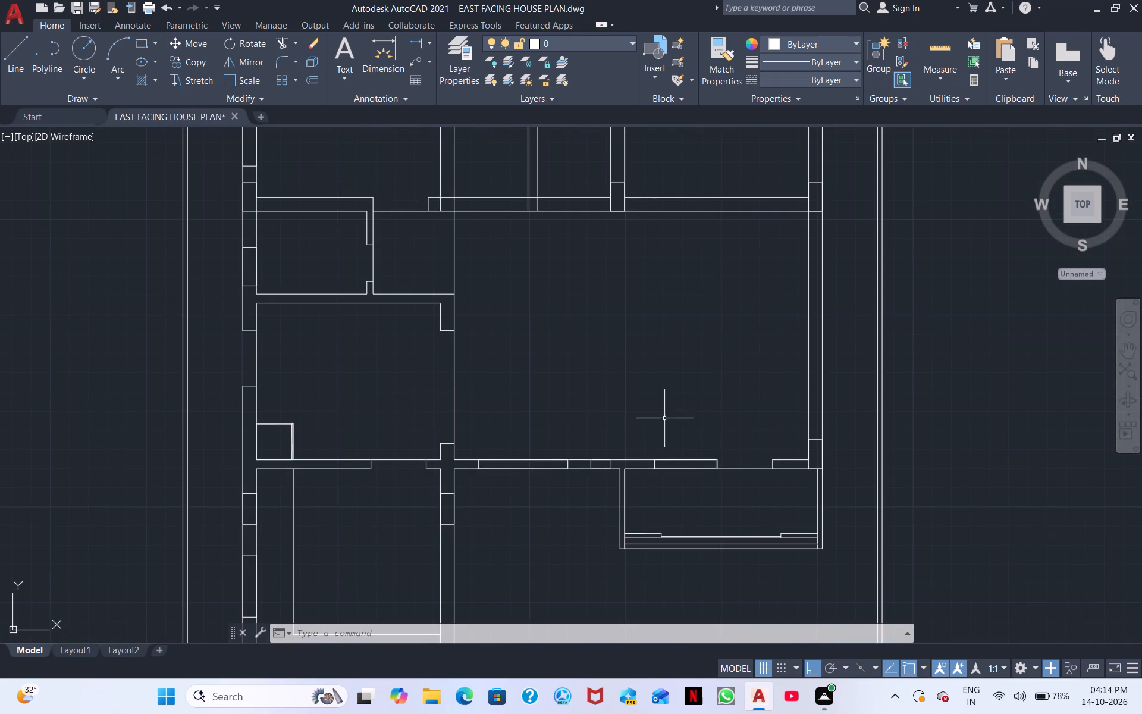
middle_drag(641, 410, 735, 390)
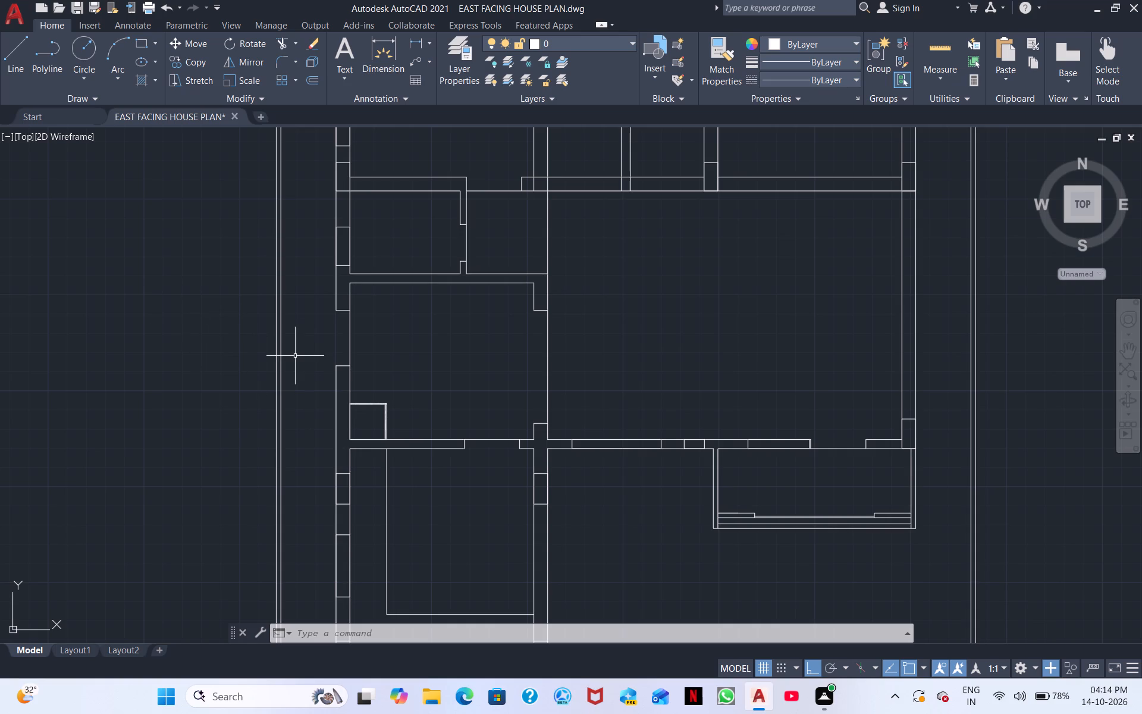
middle_drag(397, 393, 429, 541)
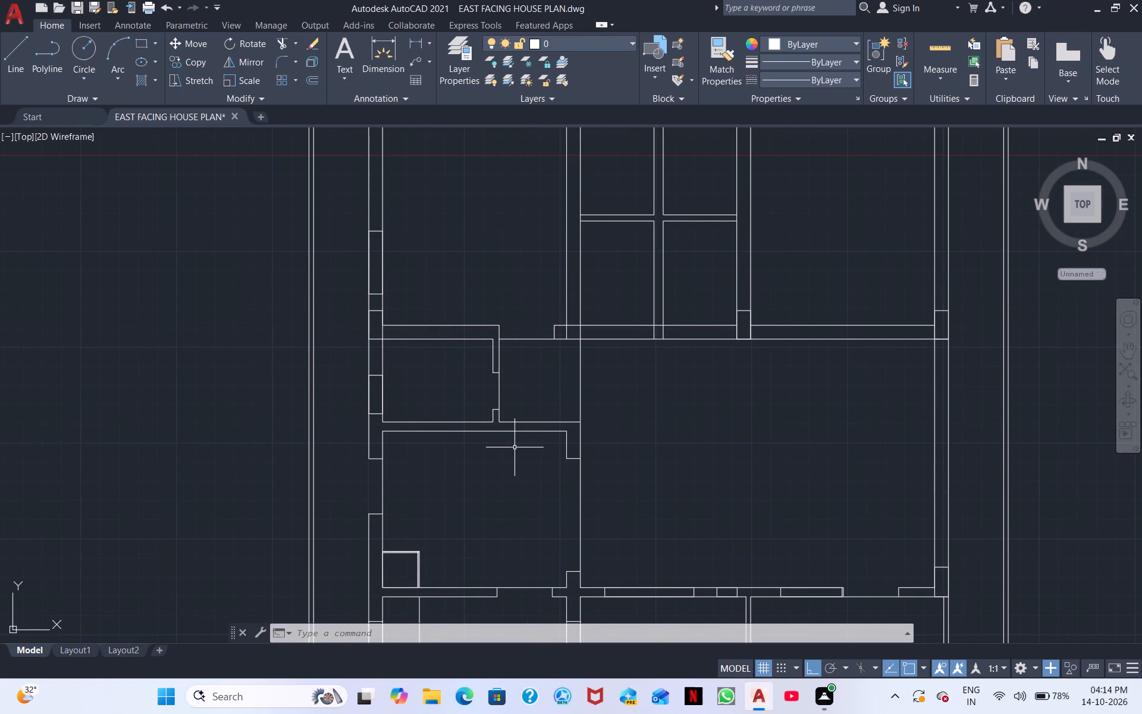
middle_drag(556, 420, 560, 519)
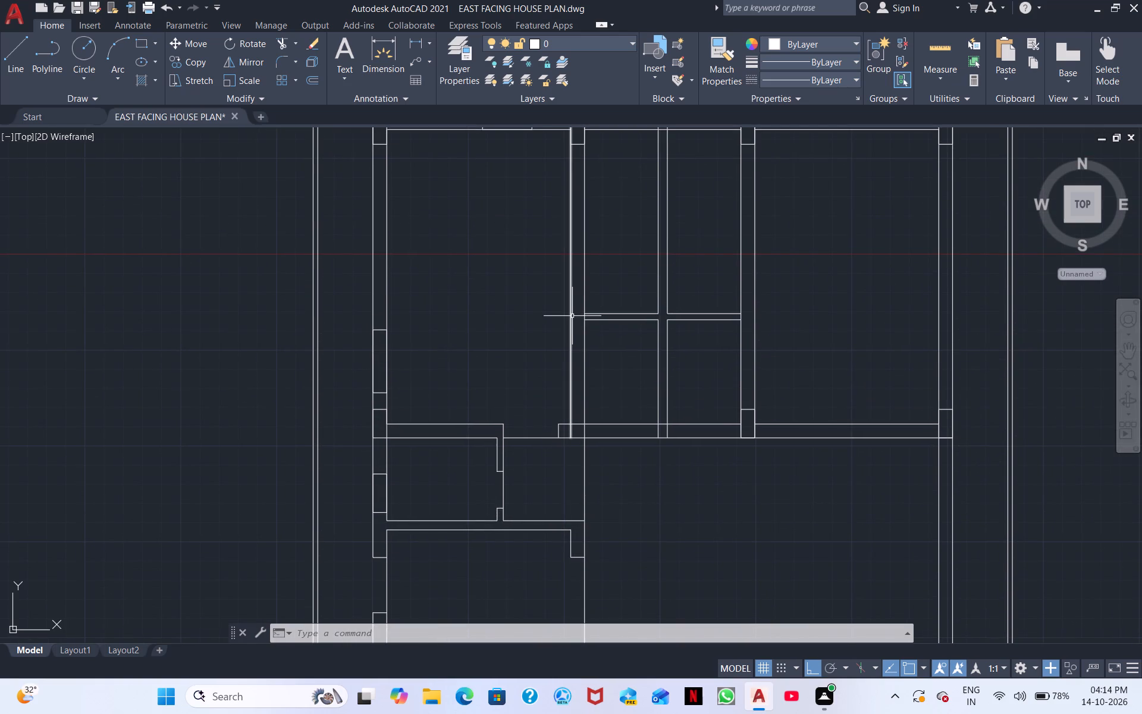
middle_drag(572, 336, 574, 390)
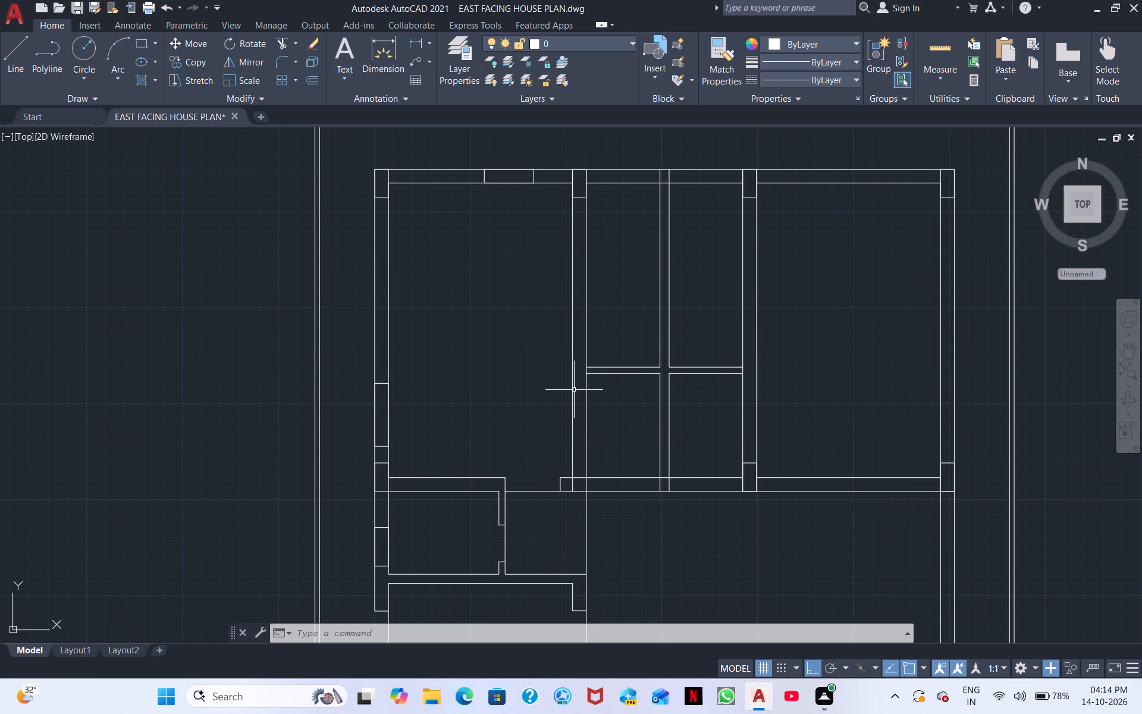
middle_drag(580, 390, 560, 330)
middle_drag(578, 419, 590, 406)
middle_drag(454, 276, 499, 363)
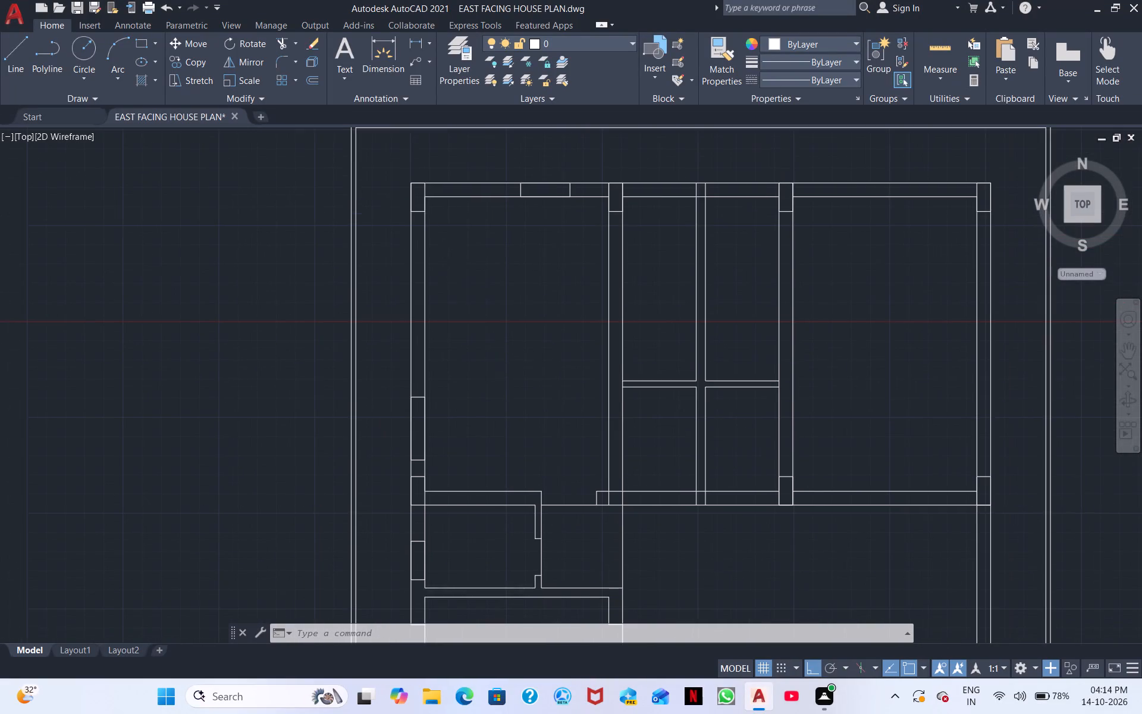
middle_drag(484, 329, 490, 286)
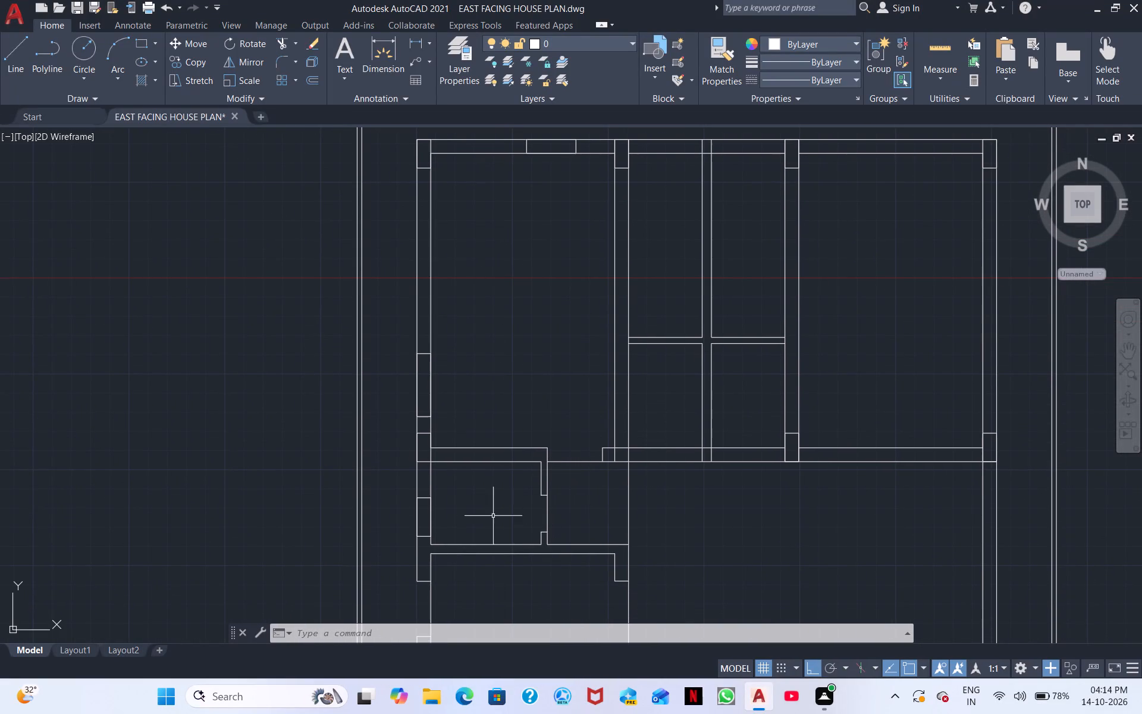
middle_drag(560, 509, 601, 436)
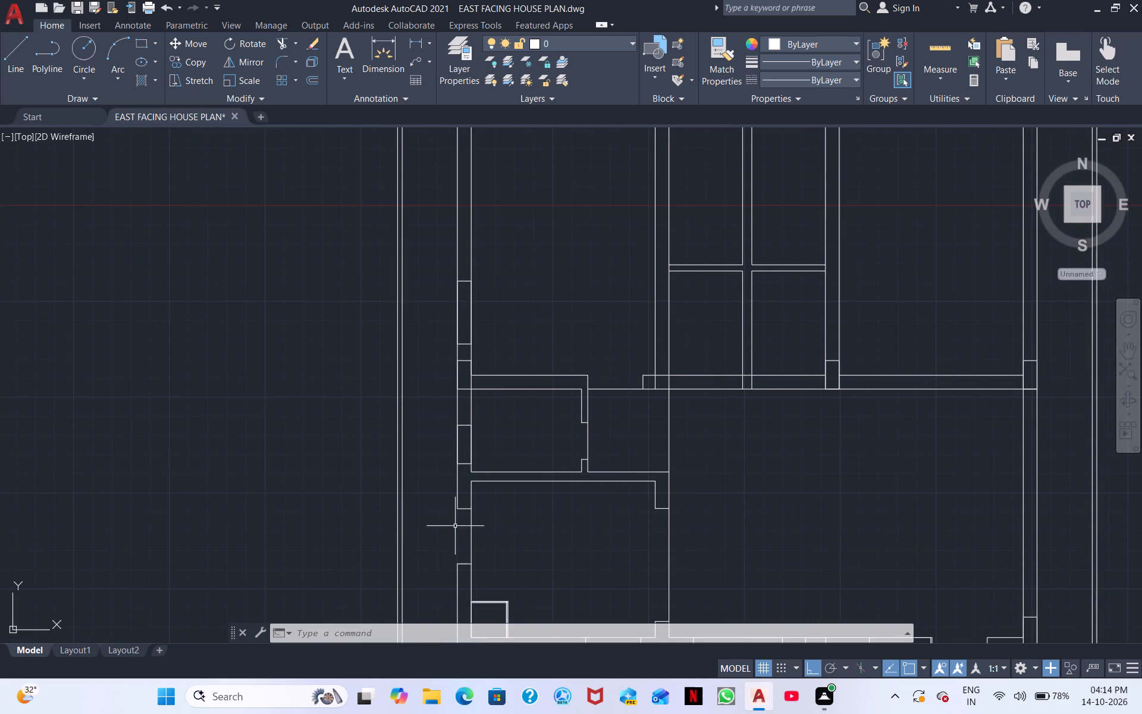
Draw a window rectangle across the east wall's thickness, midway along the large central hall between its two corner columns.
middle_drag(551, 546, 565, 427)
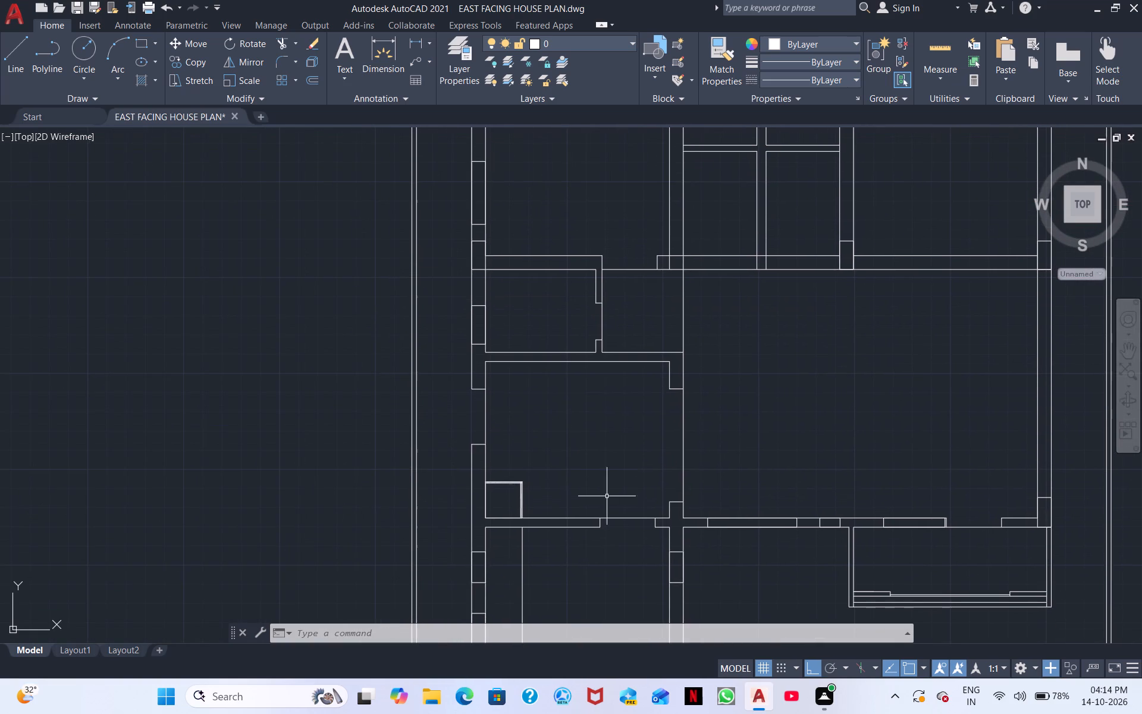
middle_drag(617, 497, 627, 465)
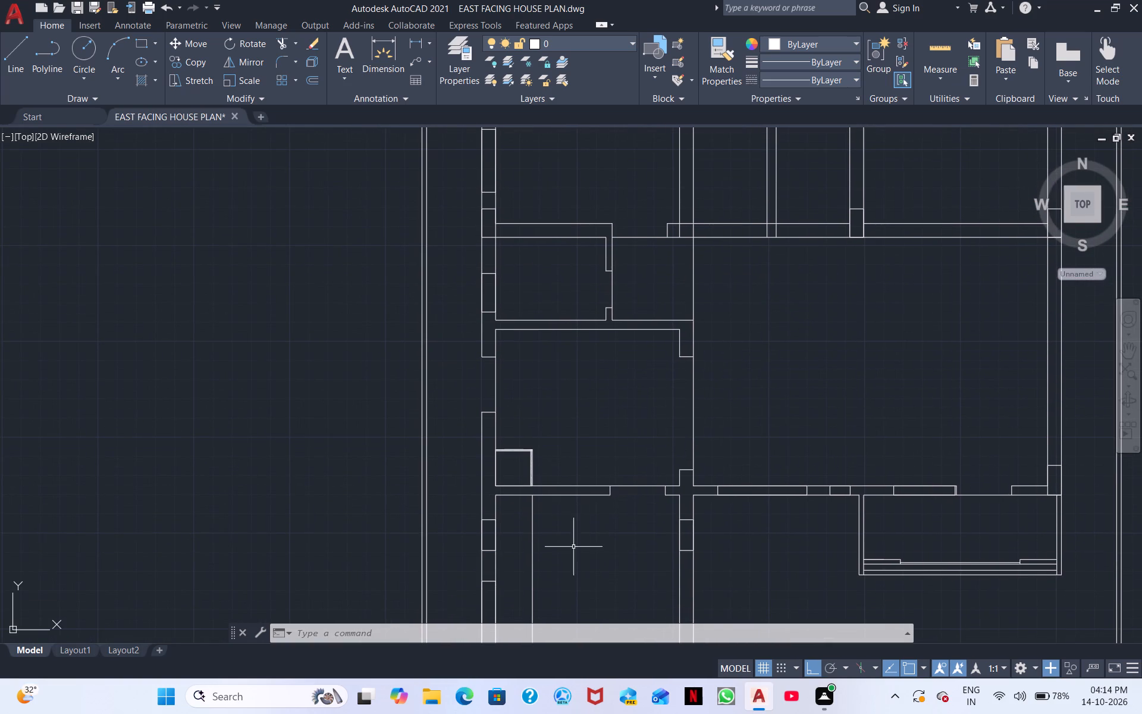
middle_drag(573, 550, 583, 464)
middle_drag(592, 491, 600, 423)
middle_drag(593, 436, 593, 421)
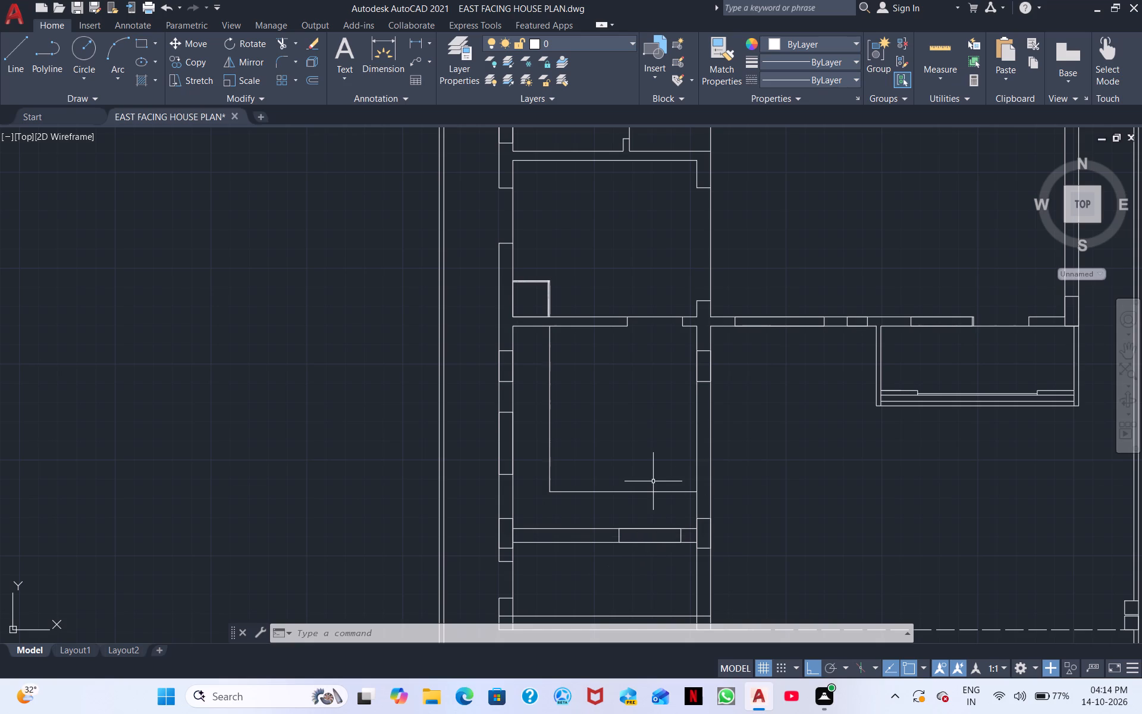
middle_drag(654, 478, 501, 475)
middle_drag(648, 466, 602, 552)
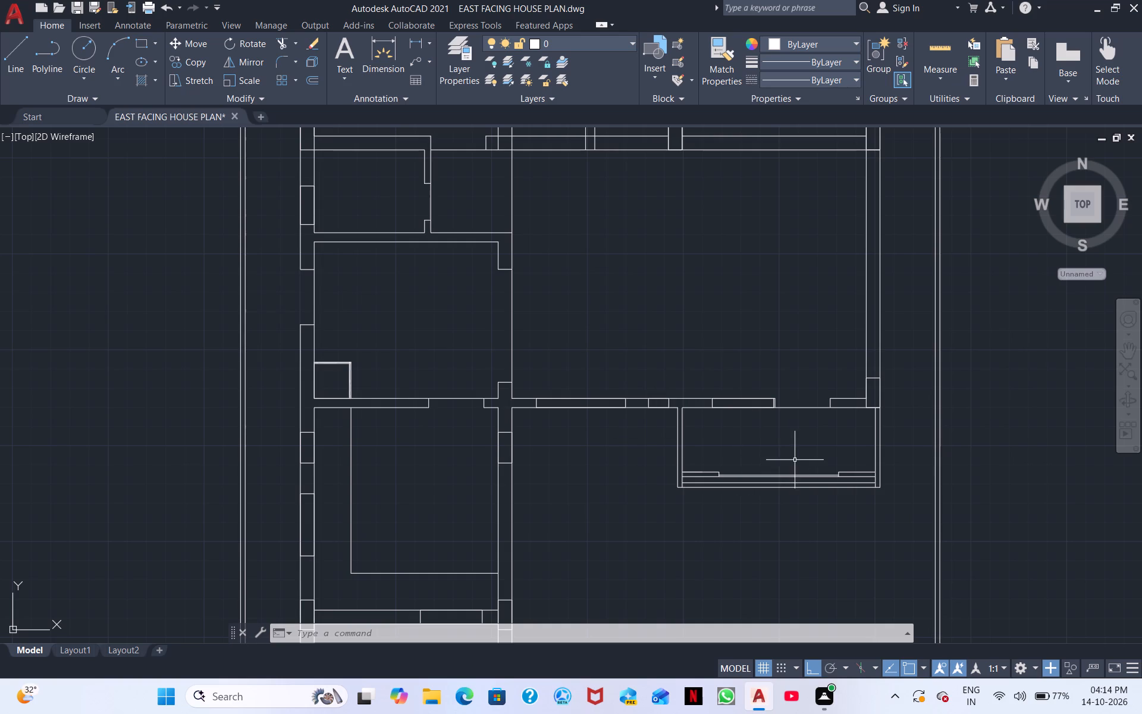
middle_drag(798, 458, 677, 532)
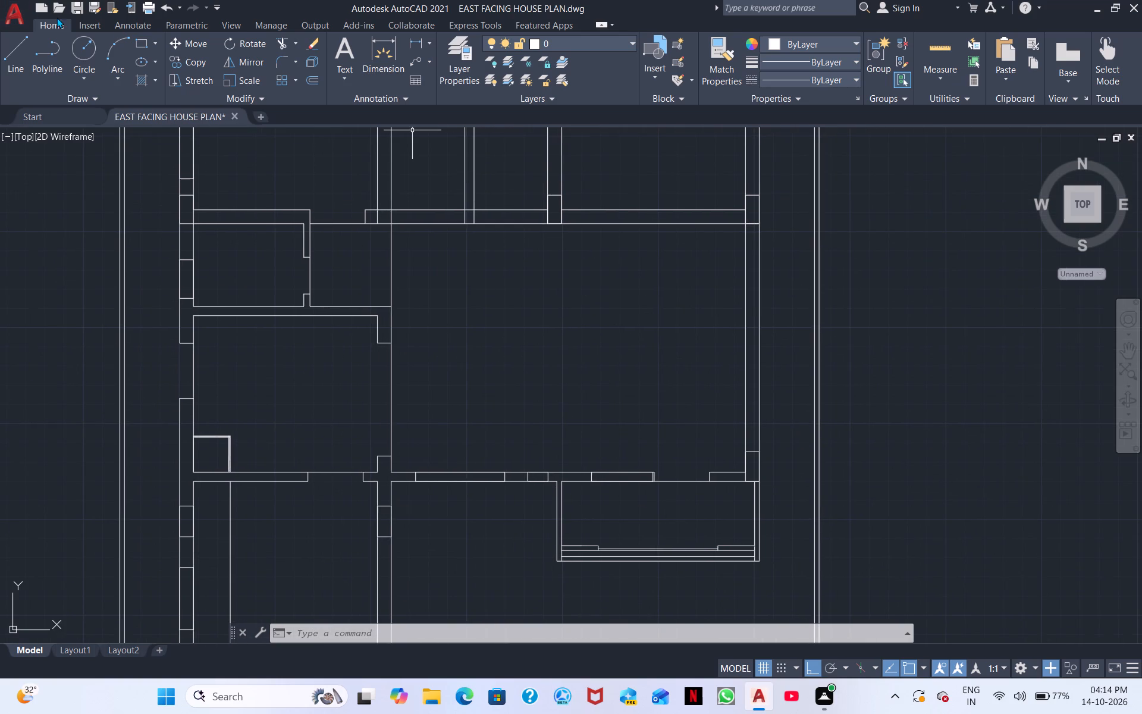
click(140, 42)
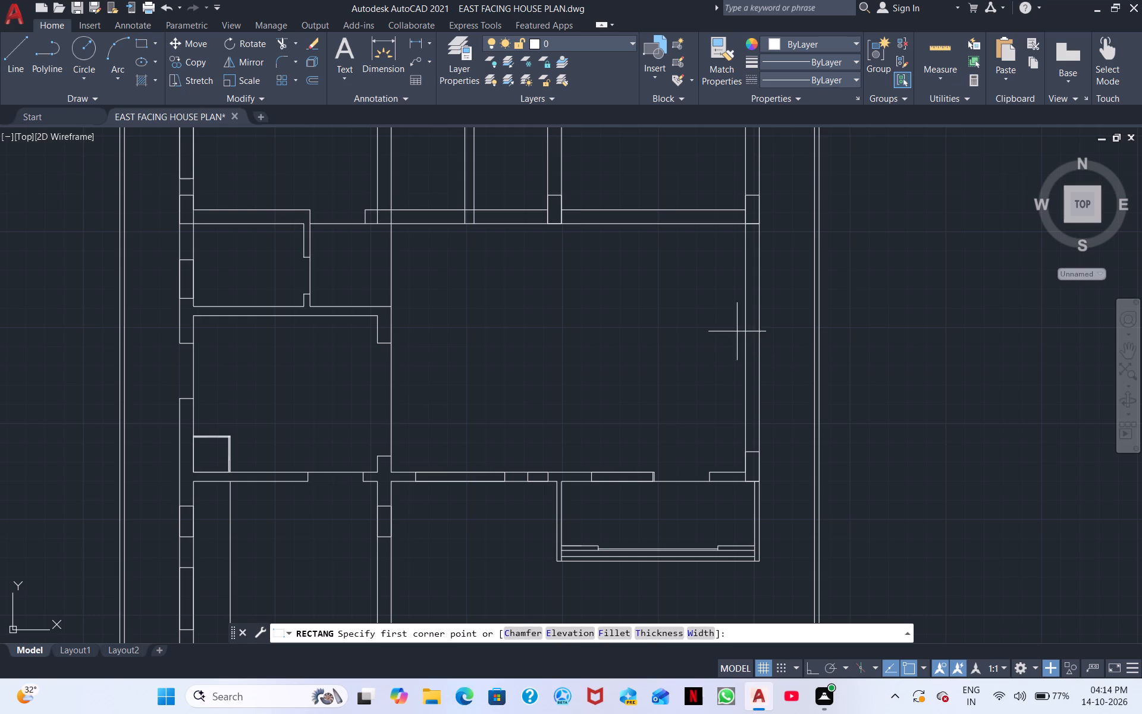
click(760, 393)
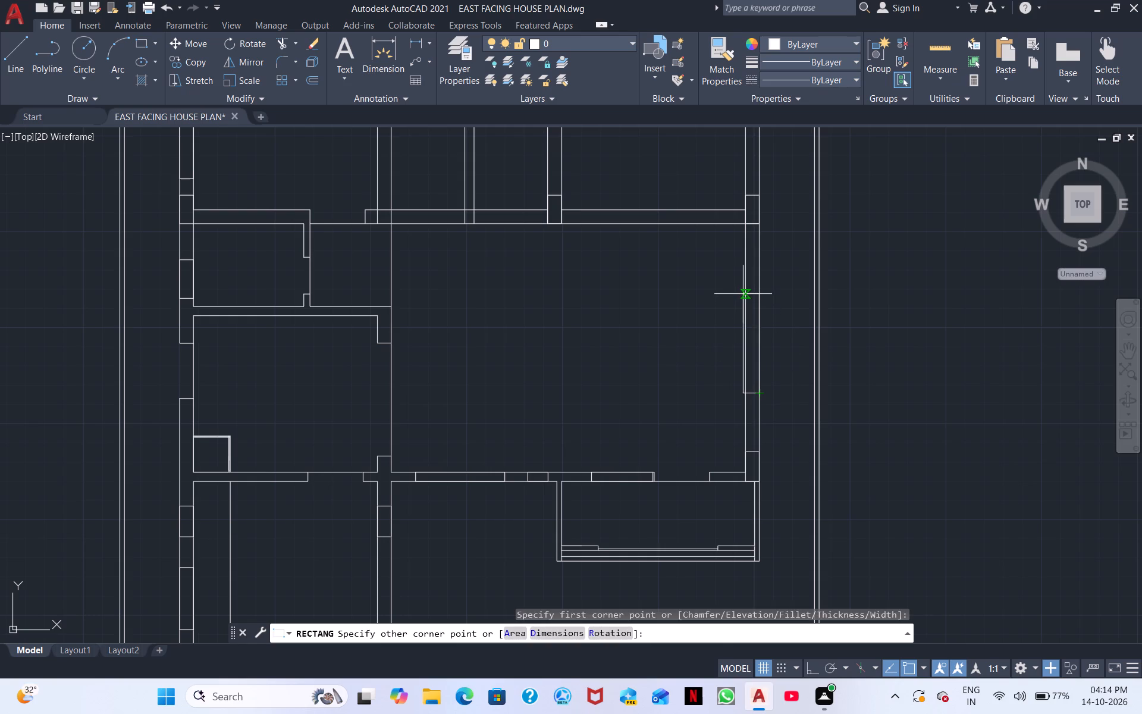
click(746, 291)
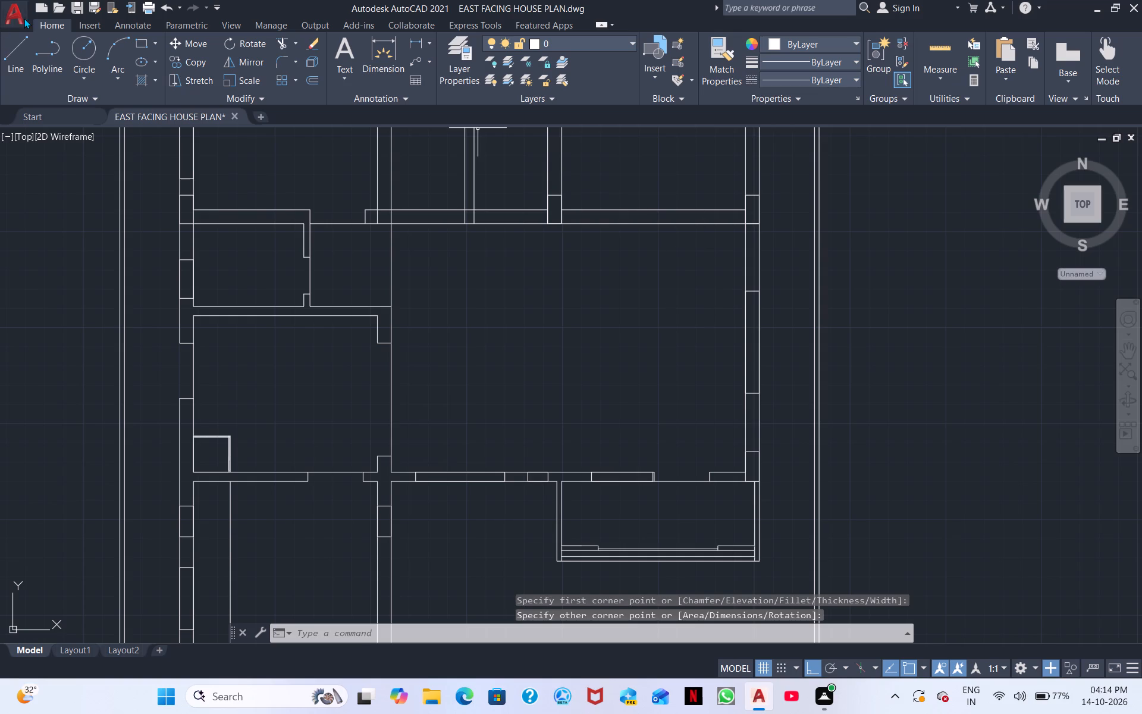
click(148, 37)
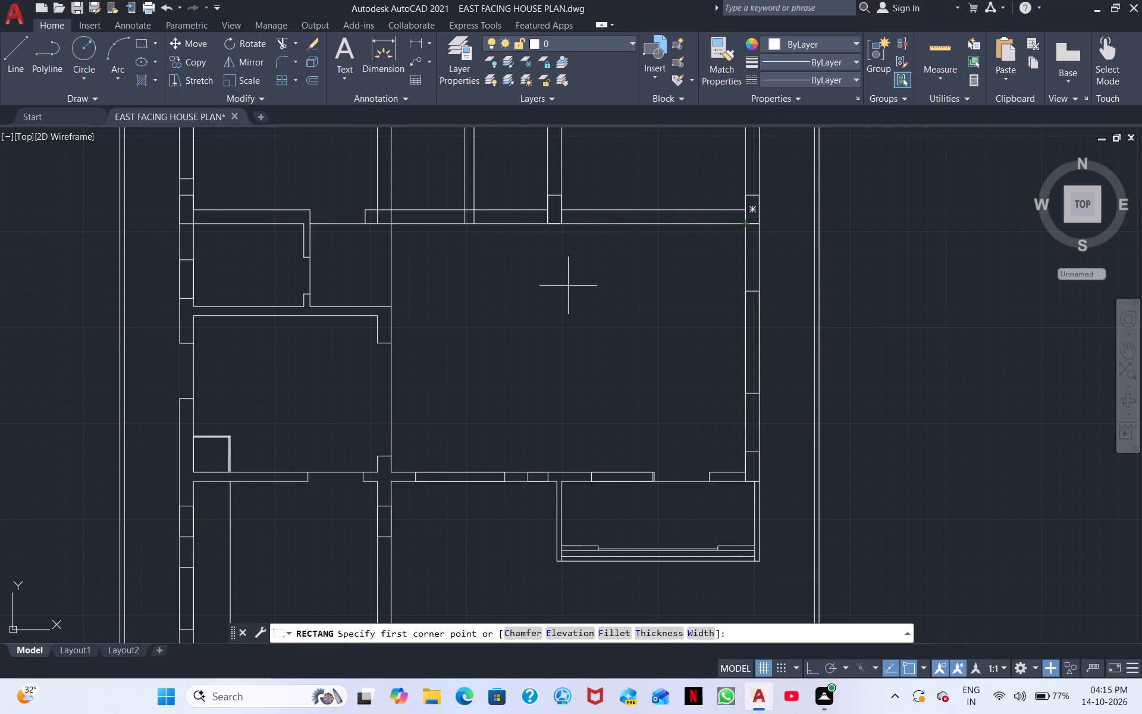
key(Escape)
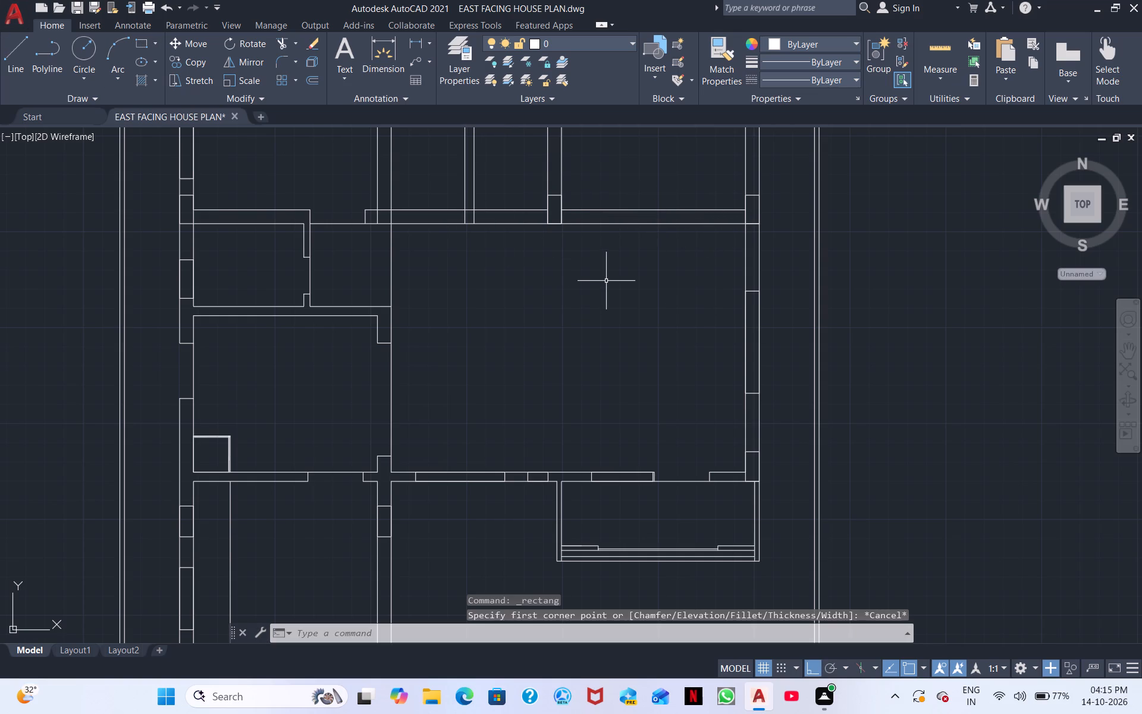
Draw a 3' wide door-opening outline with lines across the wall between the central hall and the northeast room.
click(24, 52)
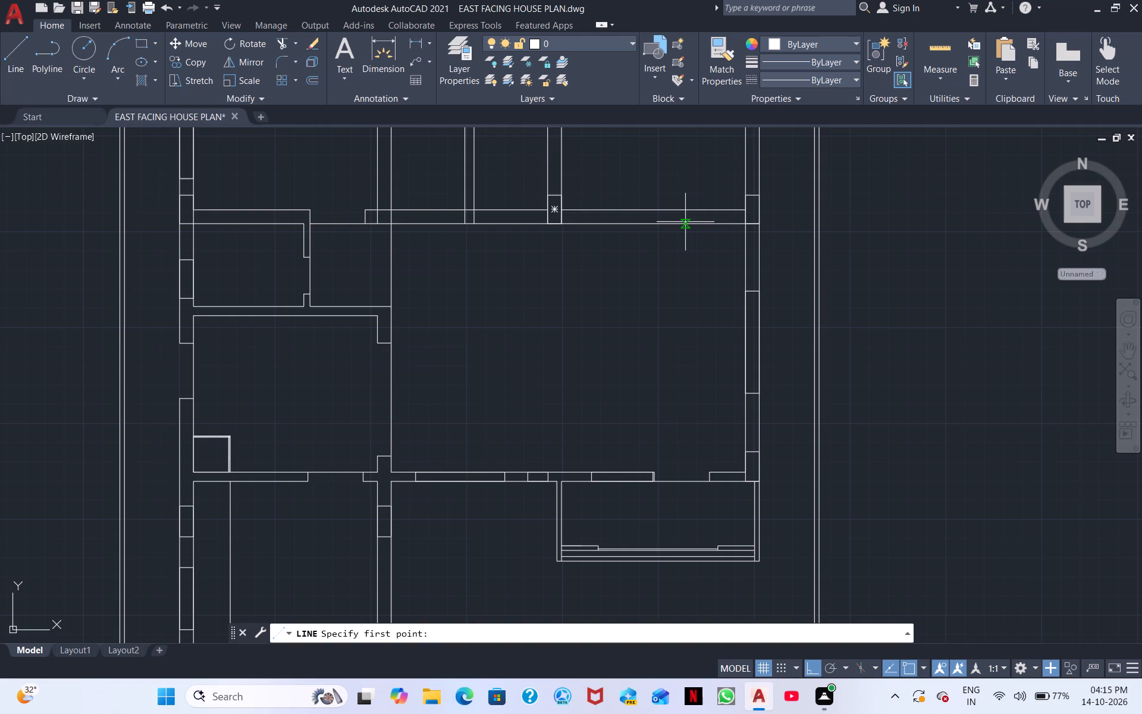
scroll(688, 223, up, 3)
middle_drag(688, 224, 676, 265)
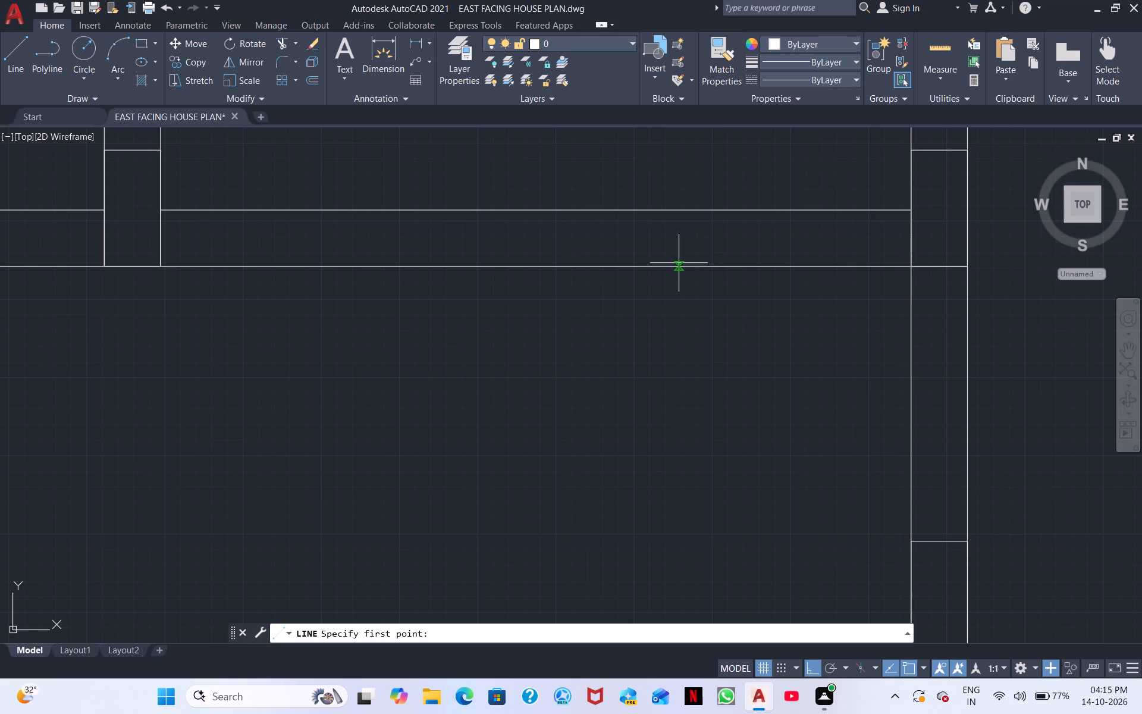
click(679, 263)
click(680, 172)
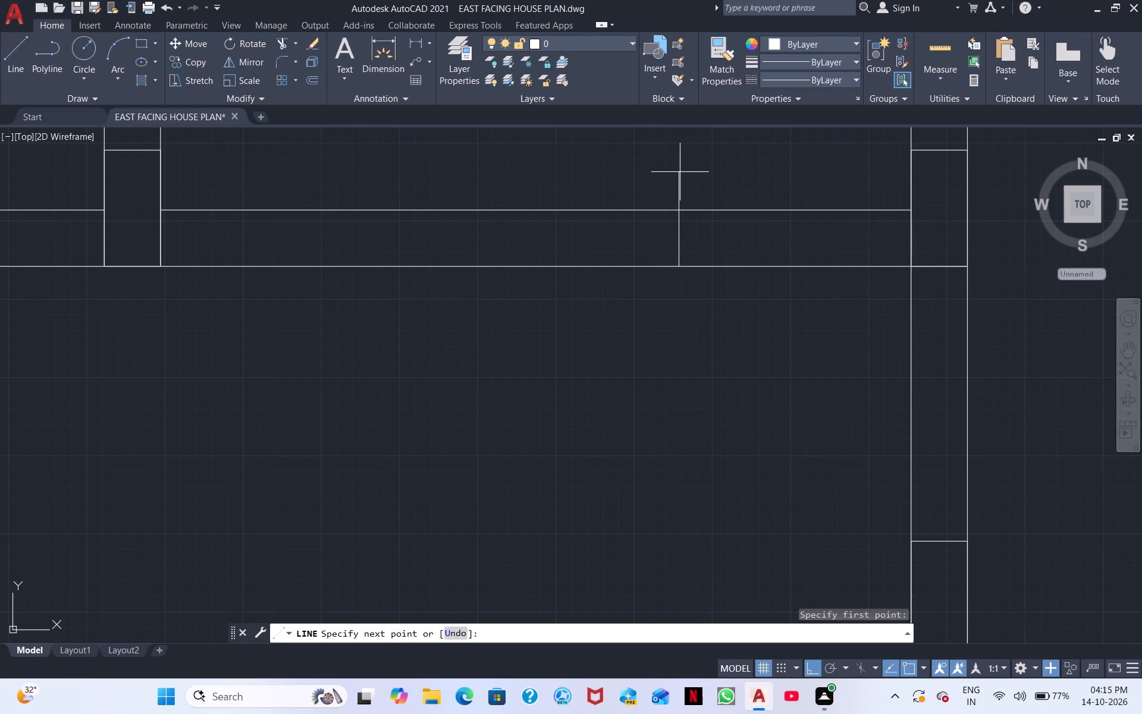
middle_drag(605, 174, 716, 183)
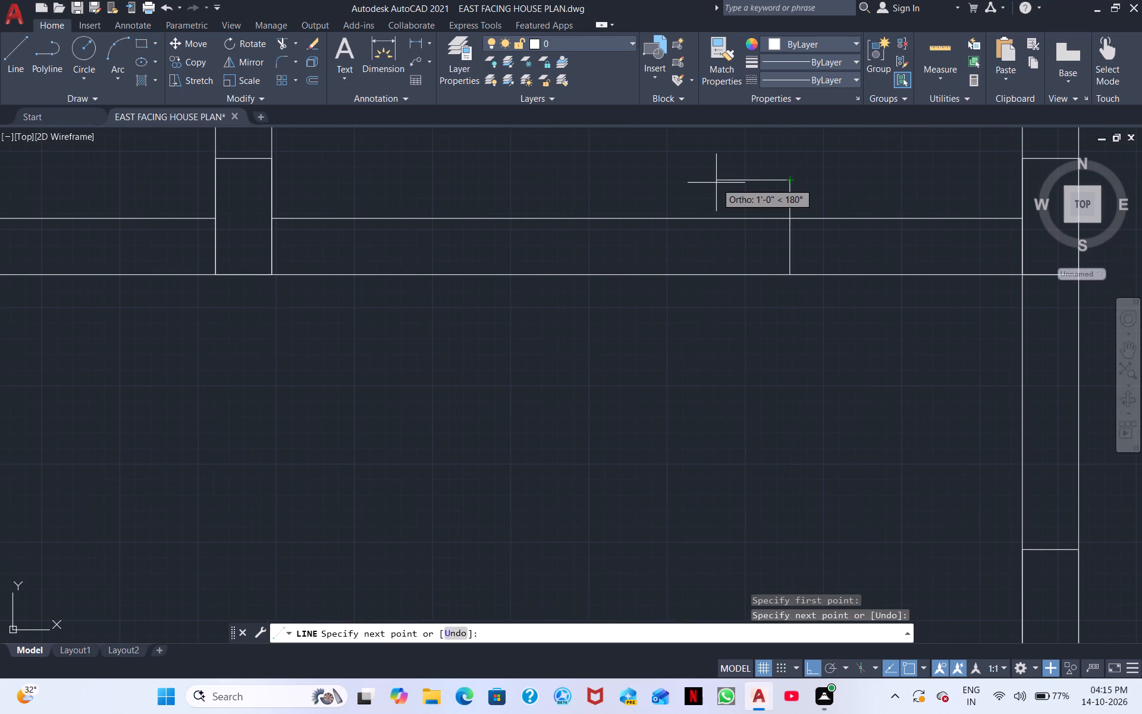
text(3')
key(Return)
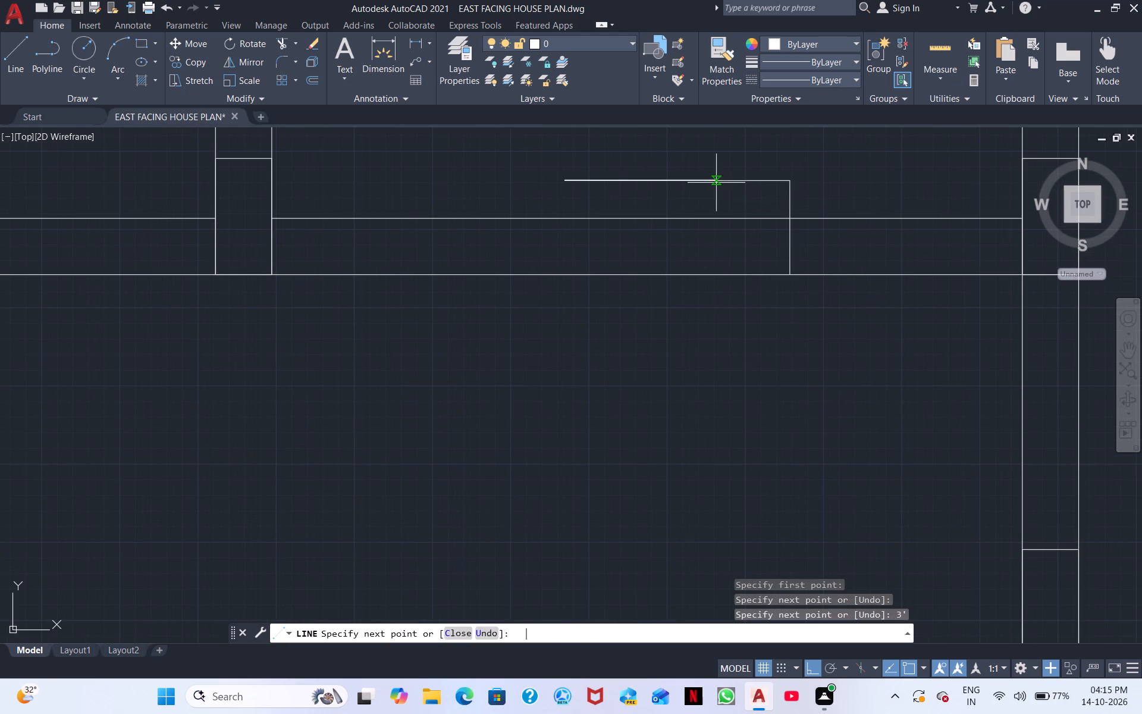
click(567, 274)
key(Escape)
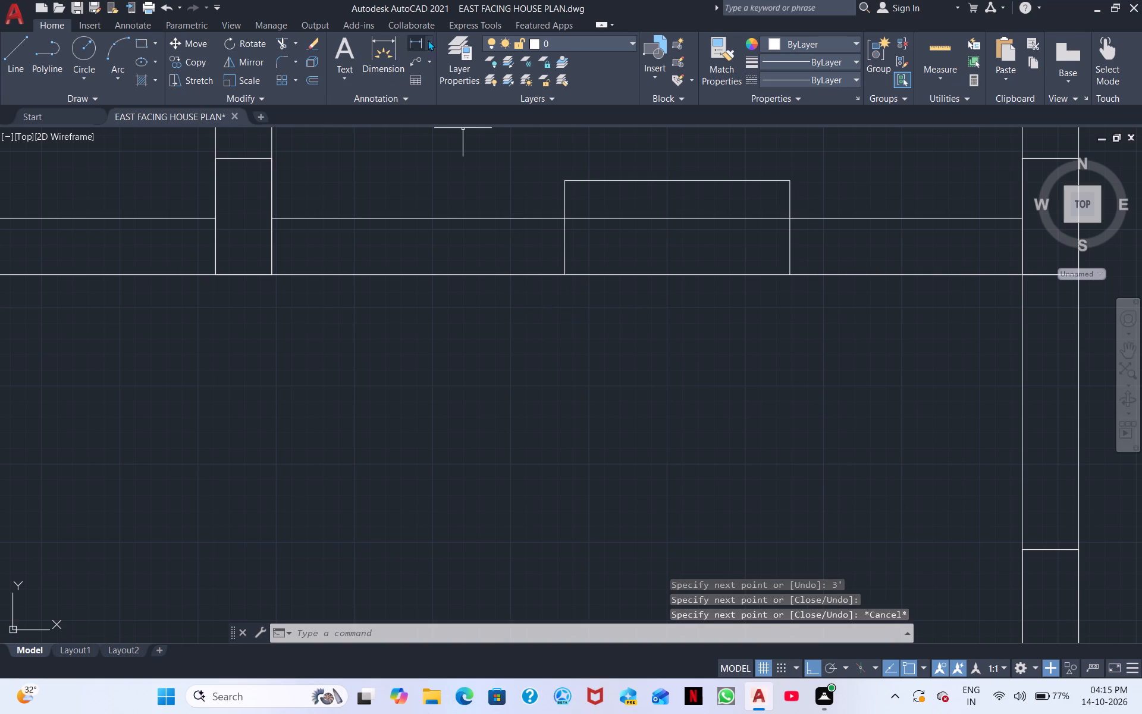
Trim the wall's north line across the new door opening, along with the outline's parts projecting into the northeast room.
click(280, 42)
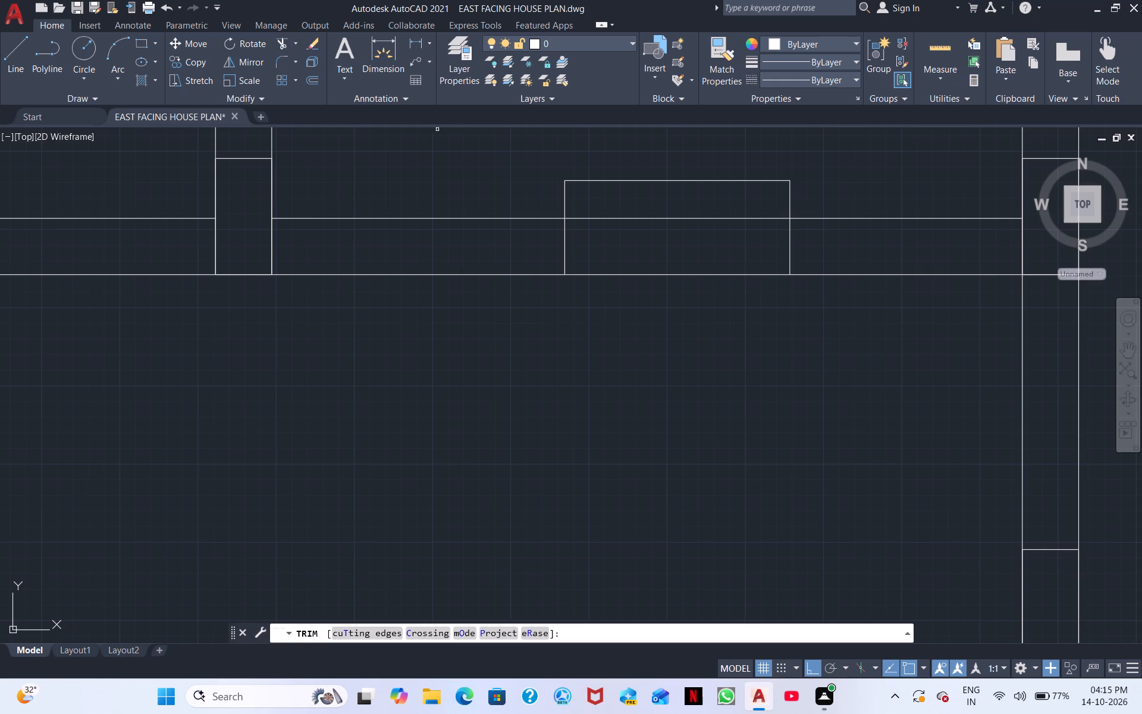
drag(663, 174, 671, 220)
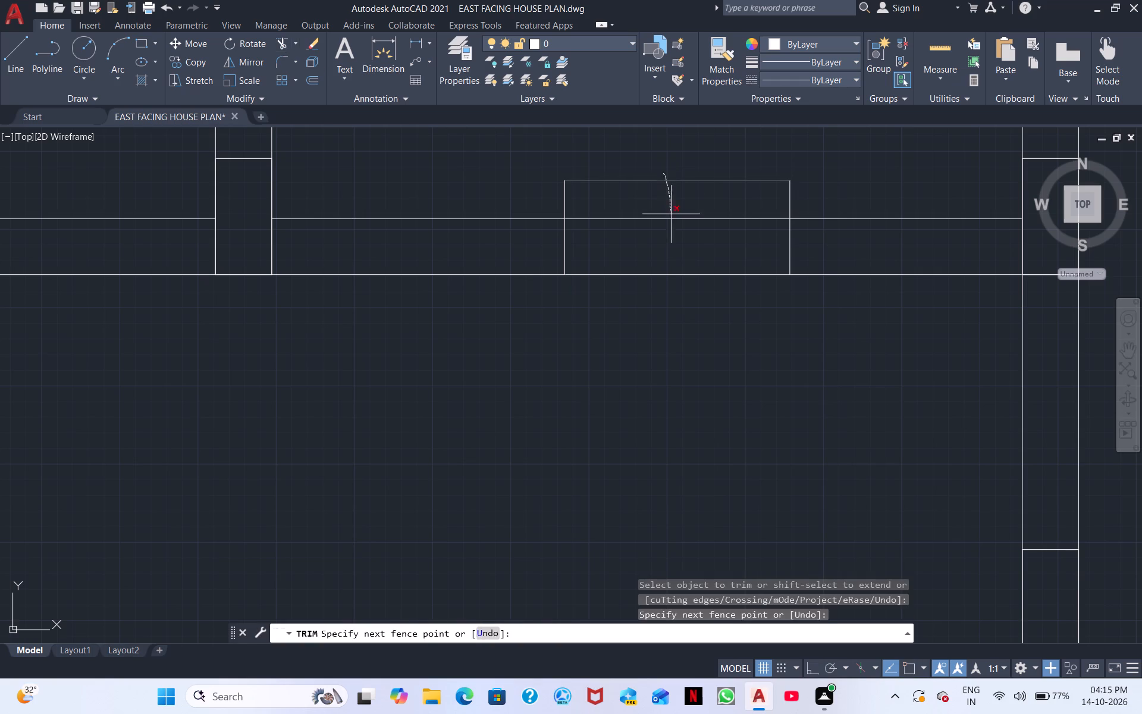
drag(671, 220, 672, 240)
click(564, 196)
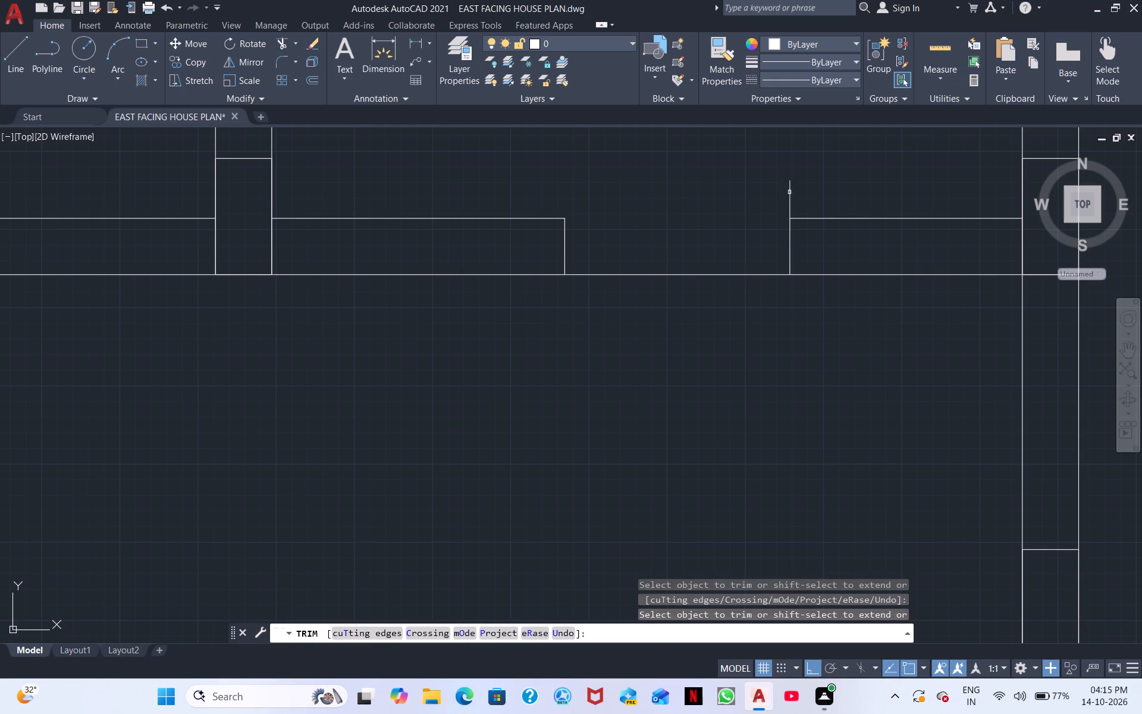
click(789, 192)
key(Escape)
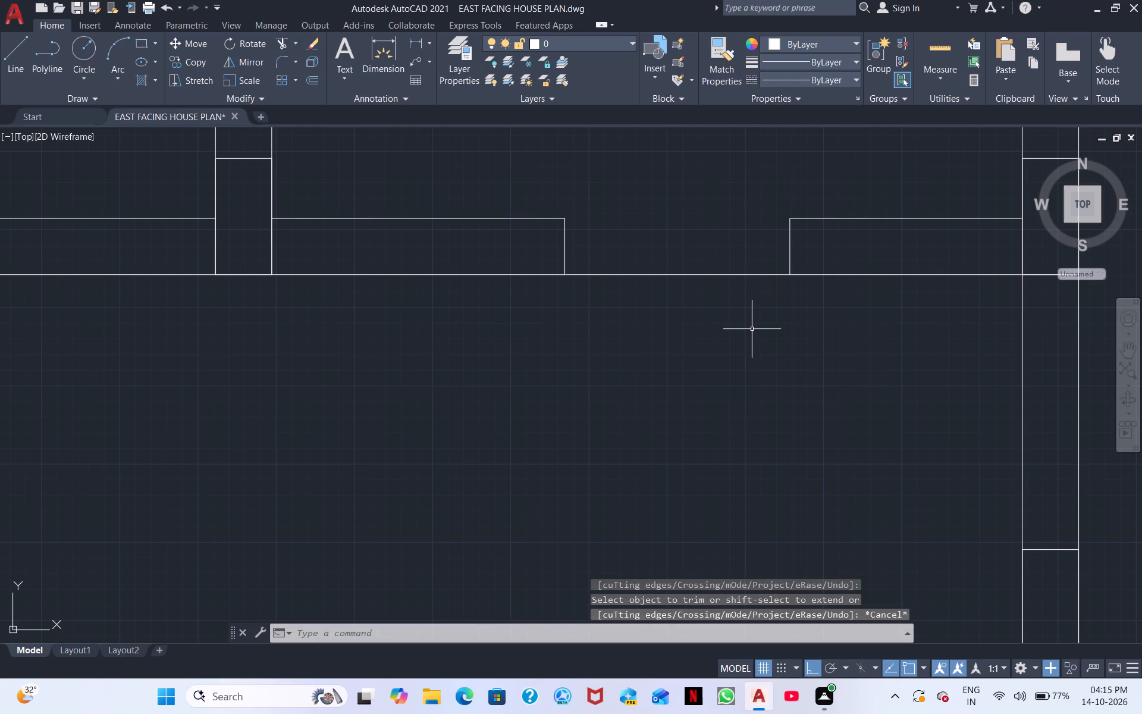
click(287, 46)
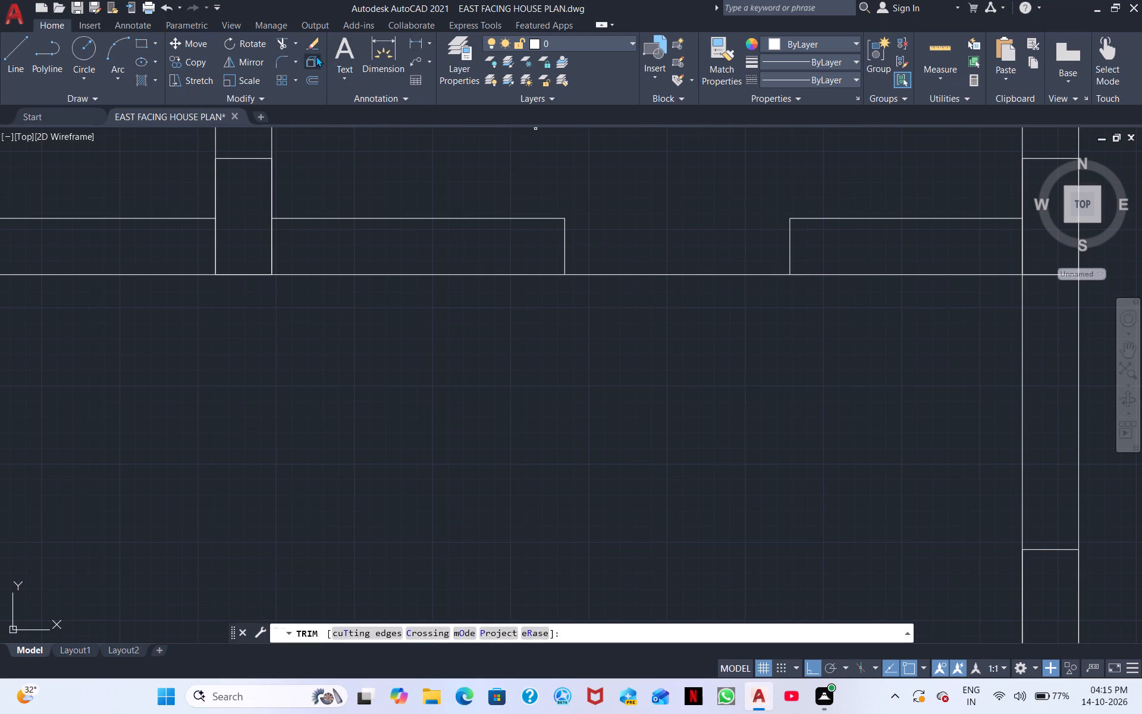
Draw a rectangle in the hall's northeast corner, from the east wall's inner face to the door opening's east jamb.
click(142, 37)
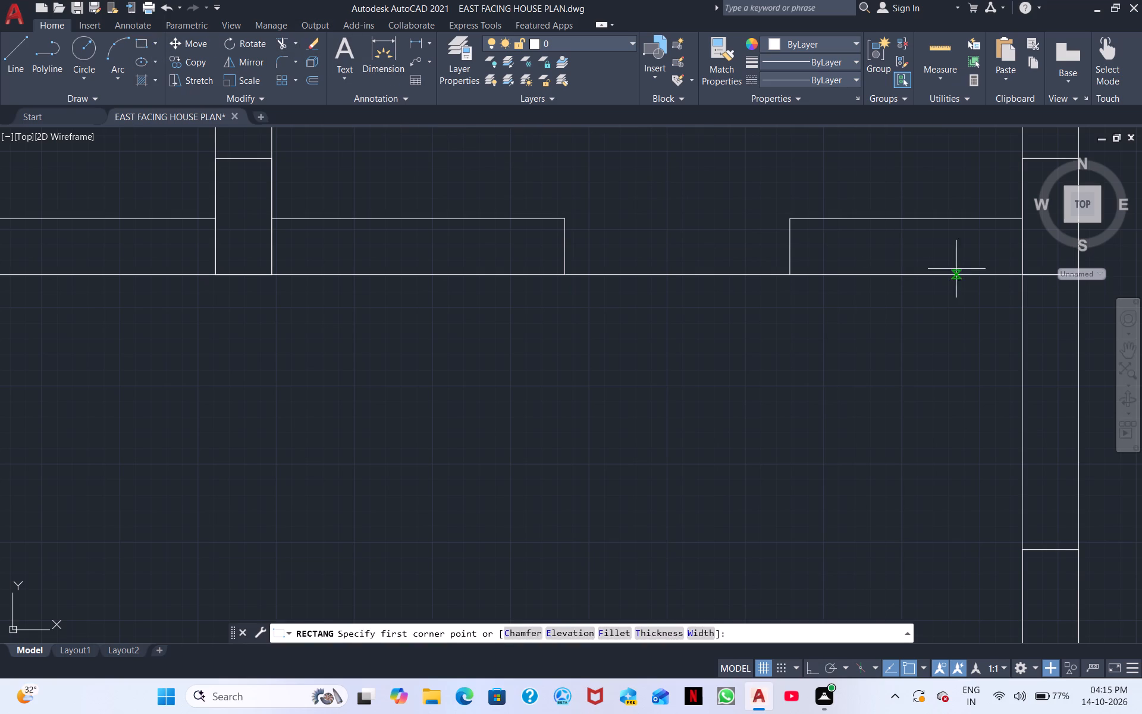
click(1019, 272)
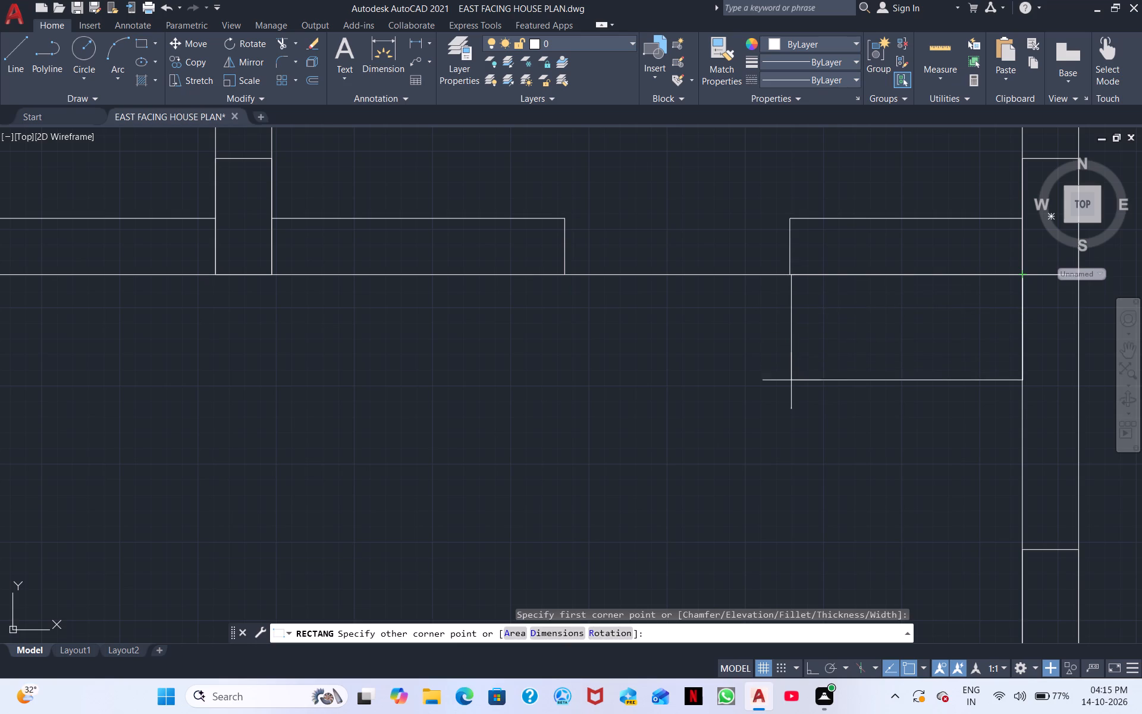
click(790, 412)
Draw a window rectangle across the east wall's thickness in the northeast room, just north of its southeast corner column.
scroll(734, 413, down, 2)
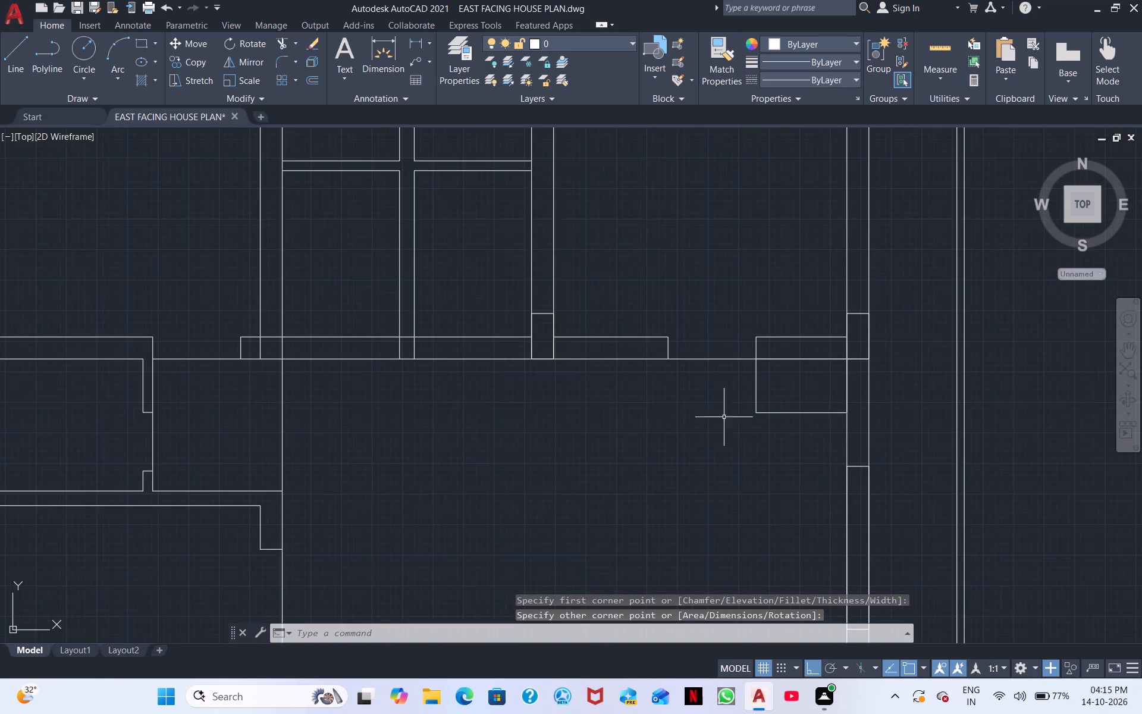
middle_drag(669, 406, 642, 519)
middle_drag(673, 396, 685, 519)
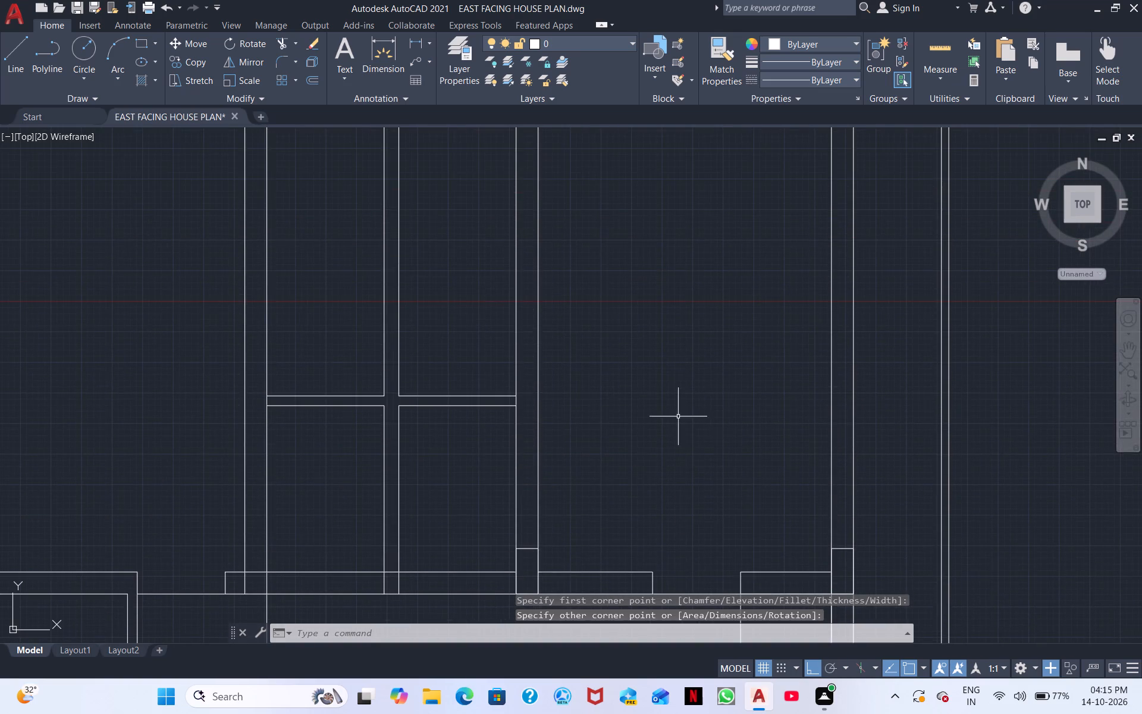
middle_drag(678, 415, 688, 453)
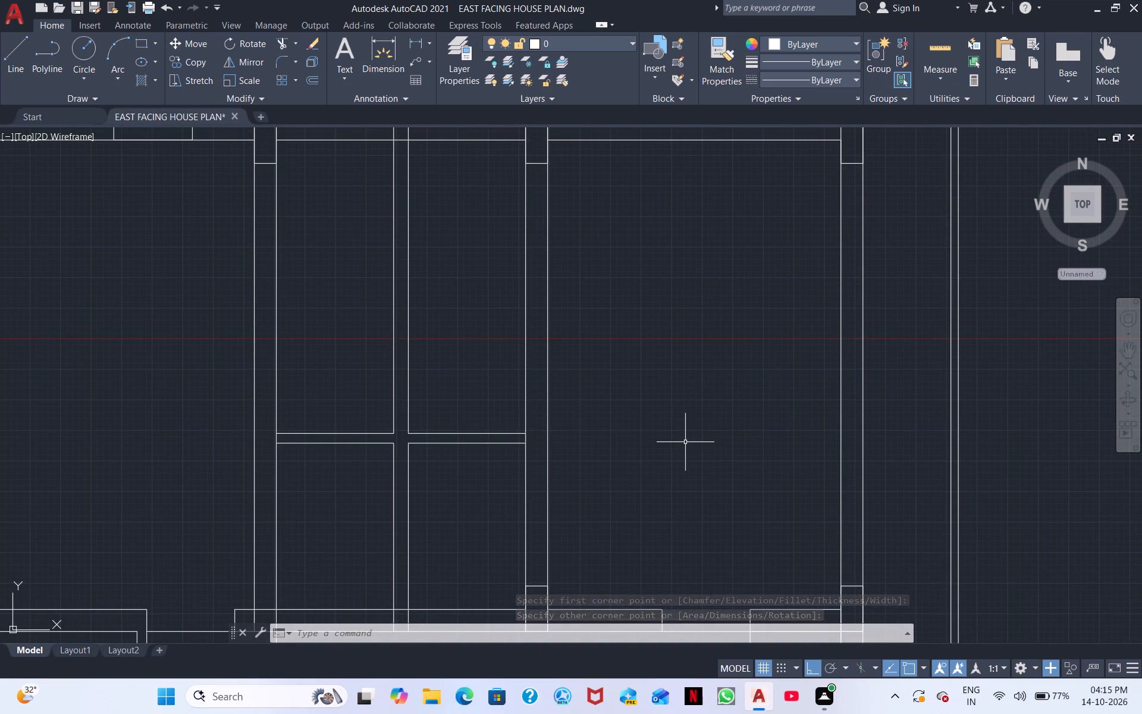
middle_drag(679, 424, 585, 286)
middle_drag(691, 383, 652, 342)
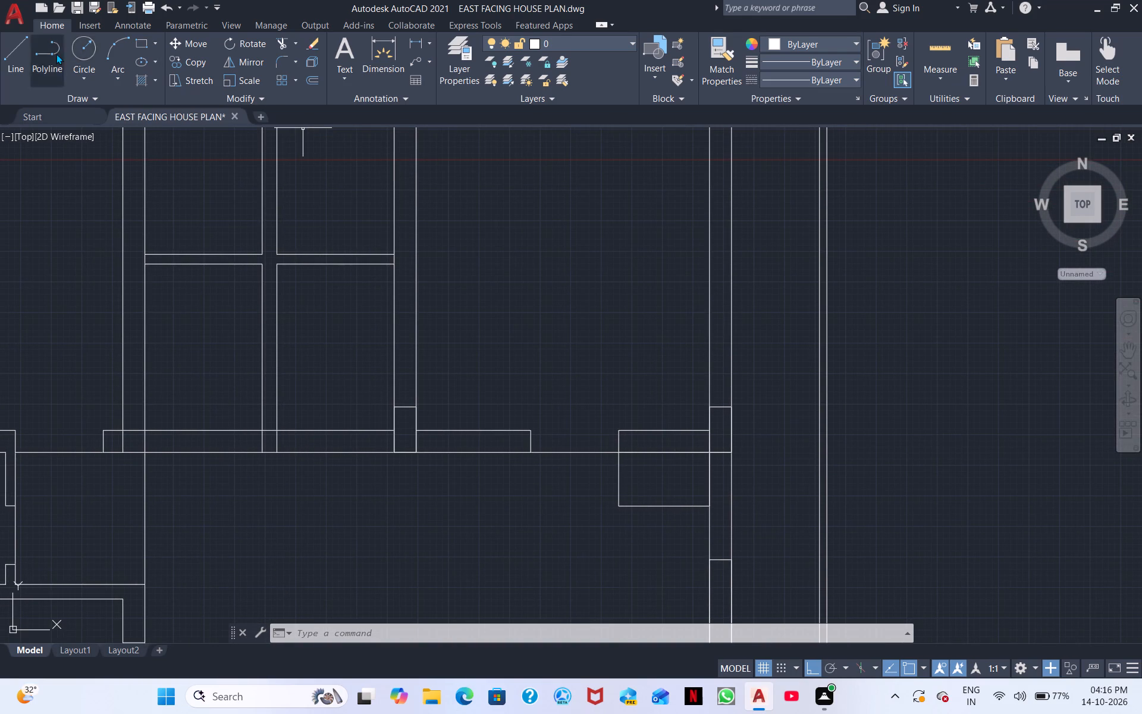
click(141, 42)
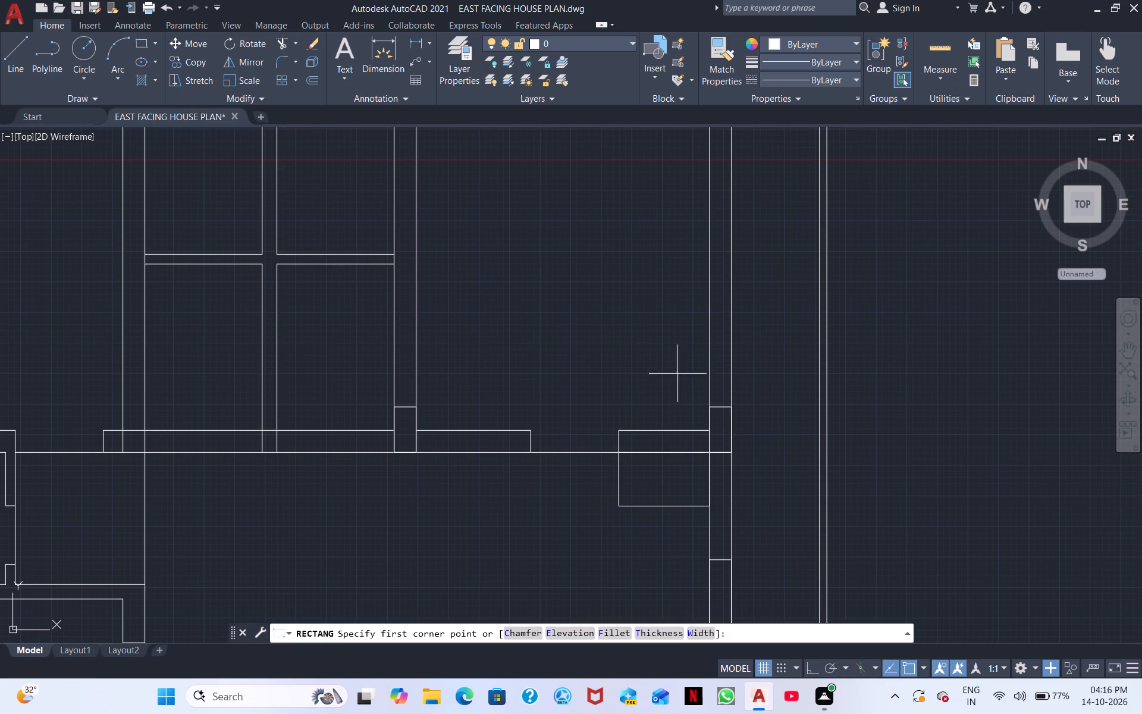
click(728, 394)
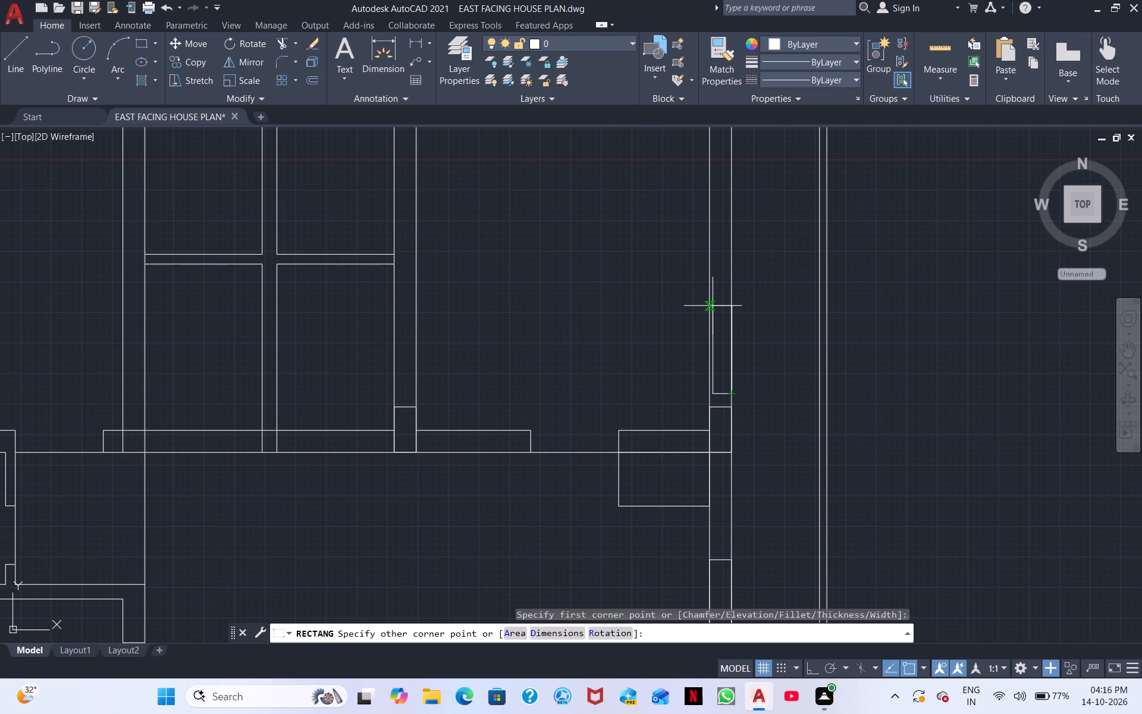
scroll(713, 306, up, 1)
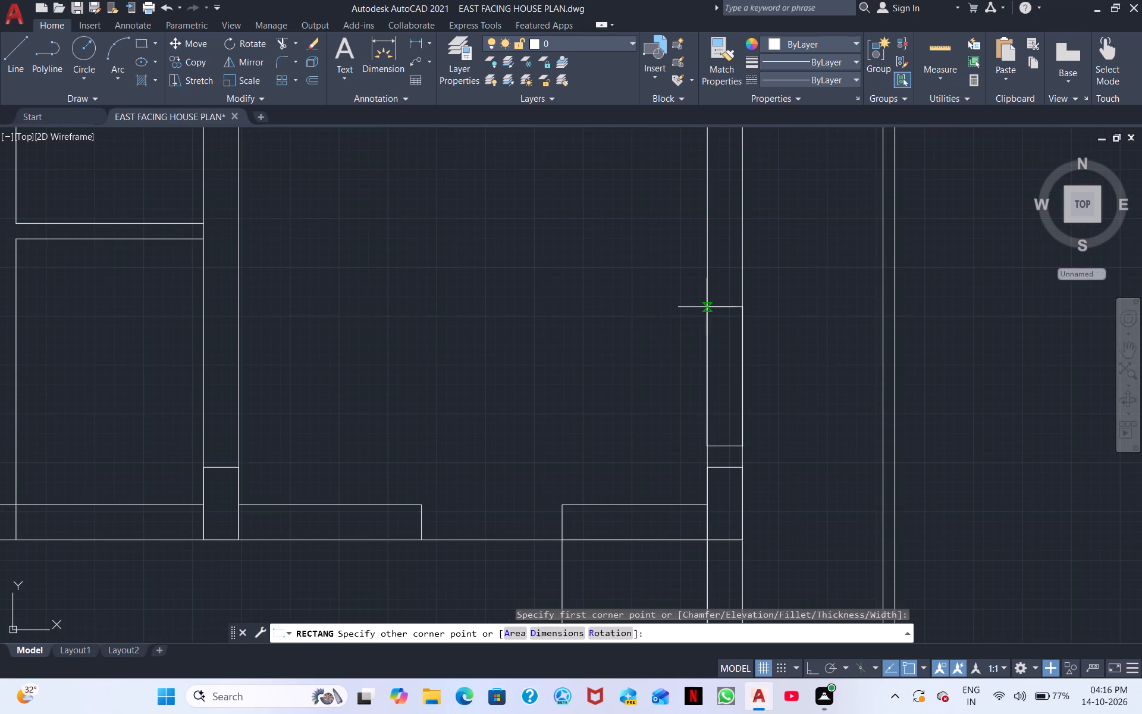
click(707, 306)
scroll(650, 347, down, 1)
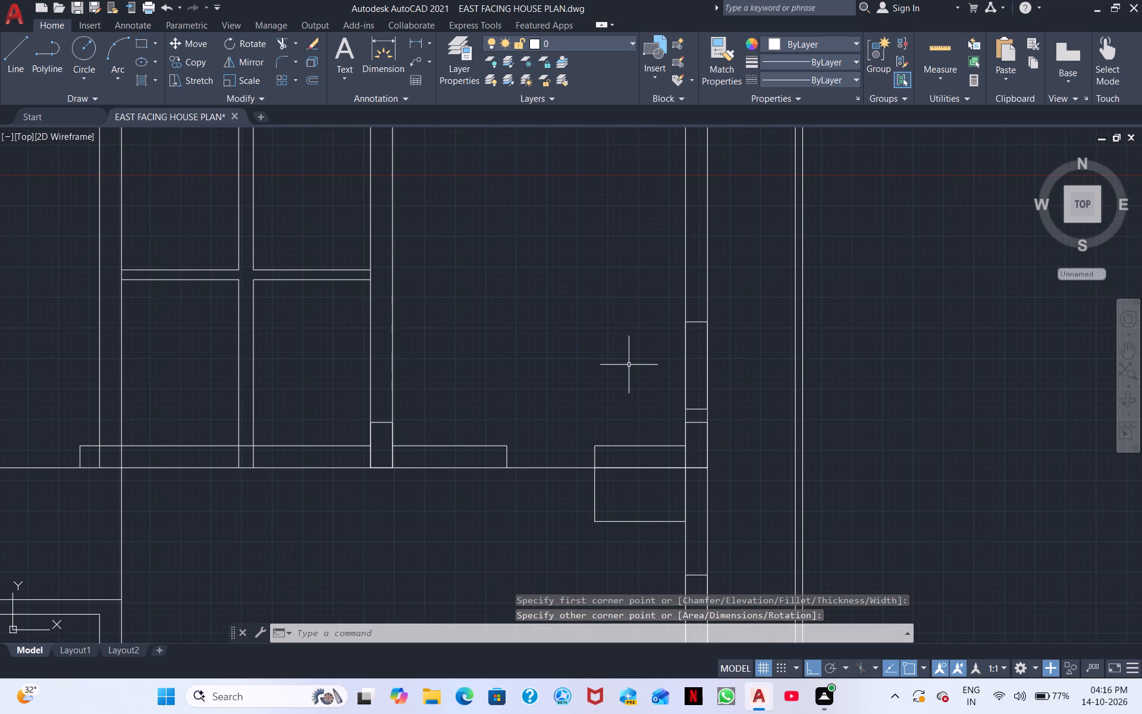
Draw a window rectangle across the north wall's thickness in the northeast room, just west of the northeast corner column.
right_click(629, 365)
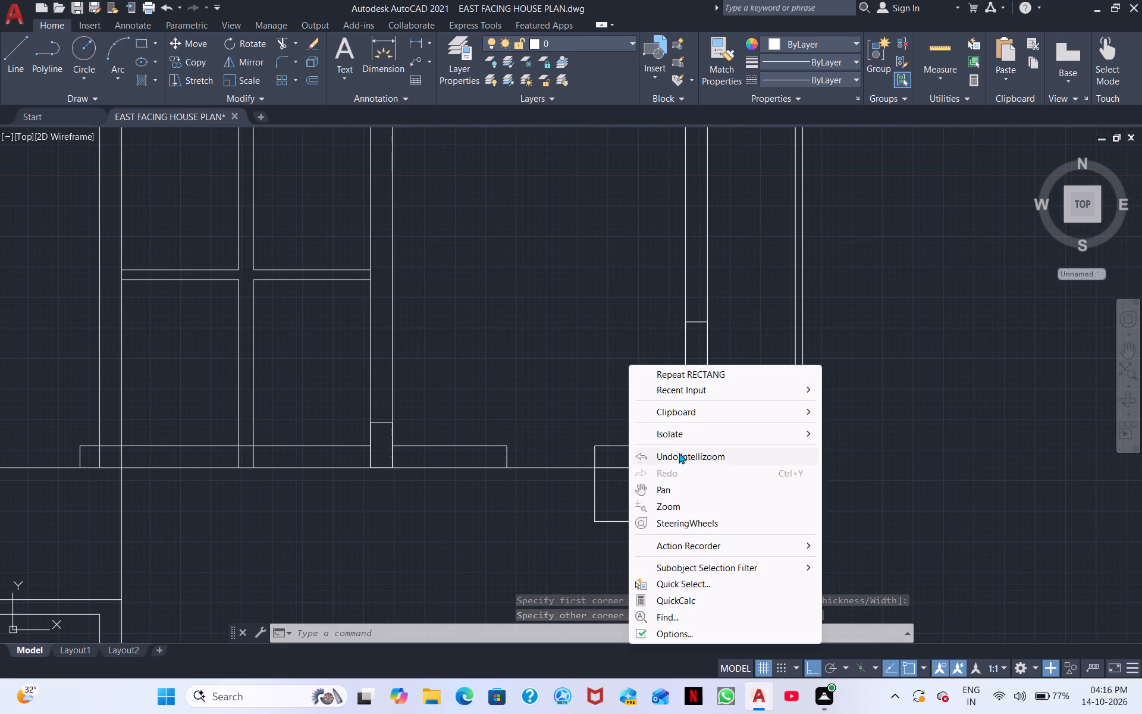
click(683, 370)
middle_drag(613, 272, 570, 566)
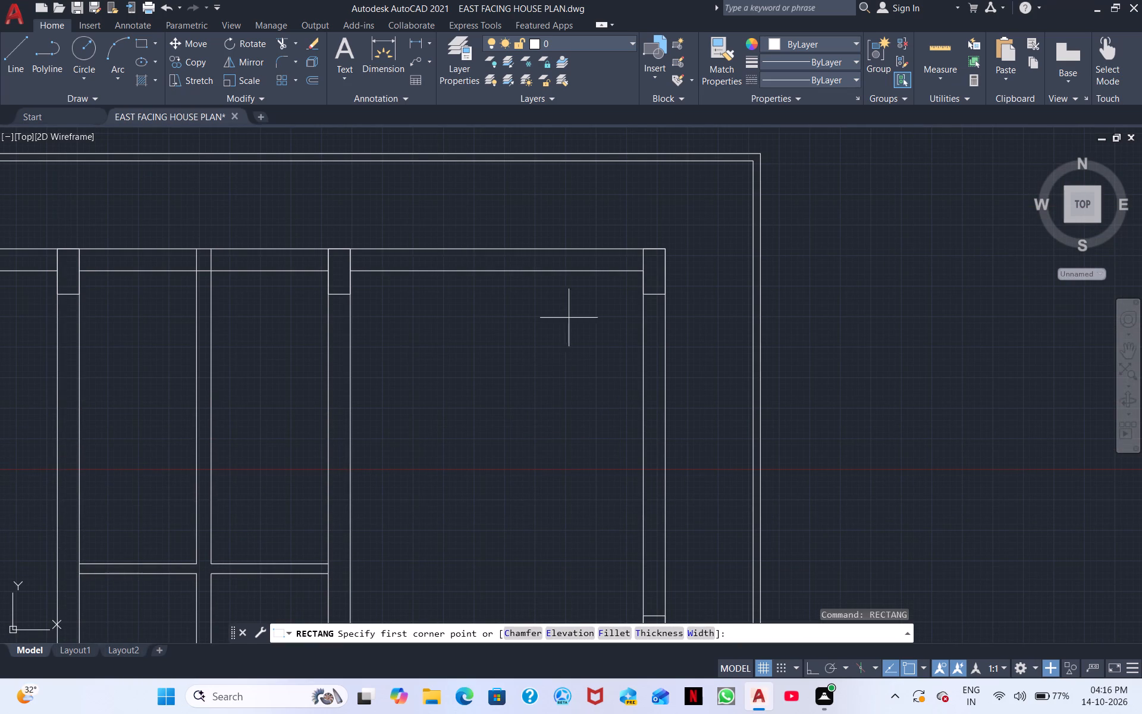
click(611, 271)
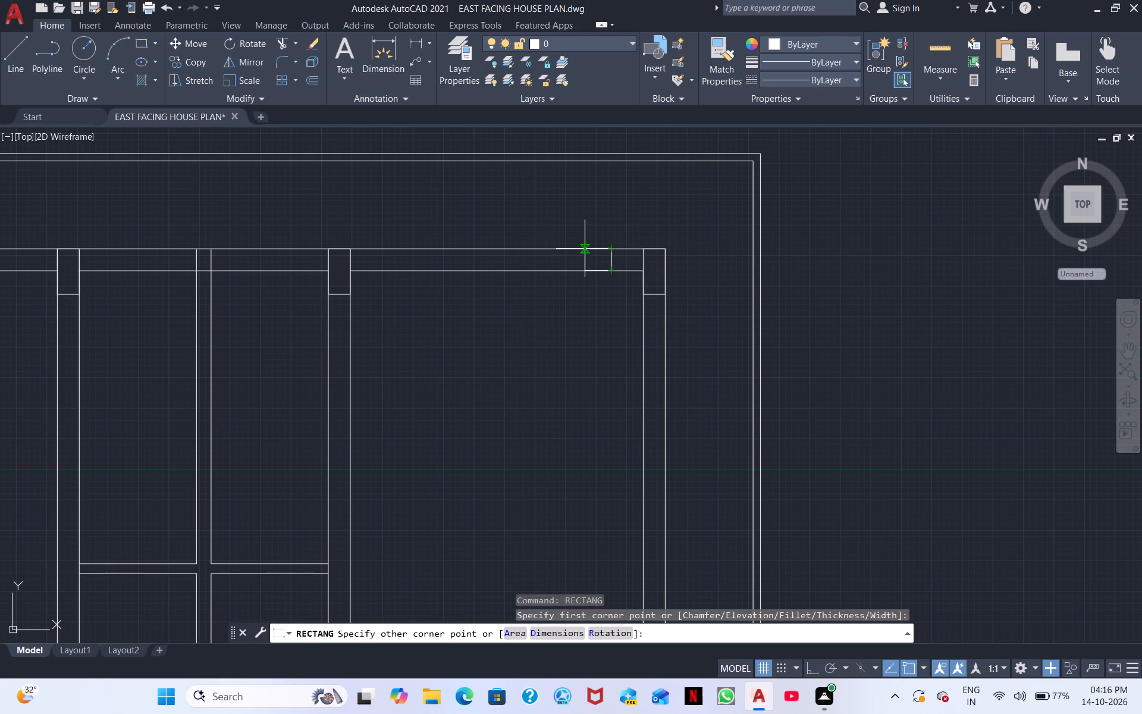
click(520, 248)
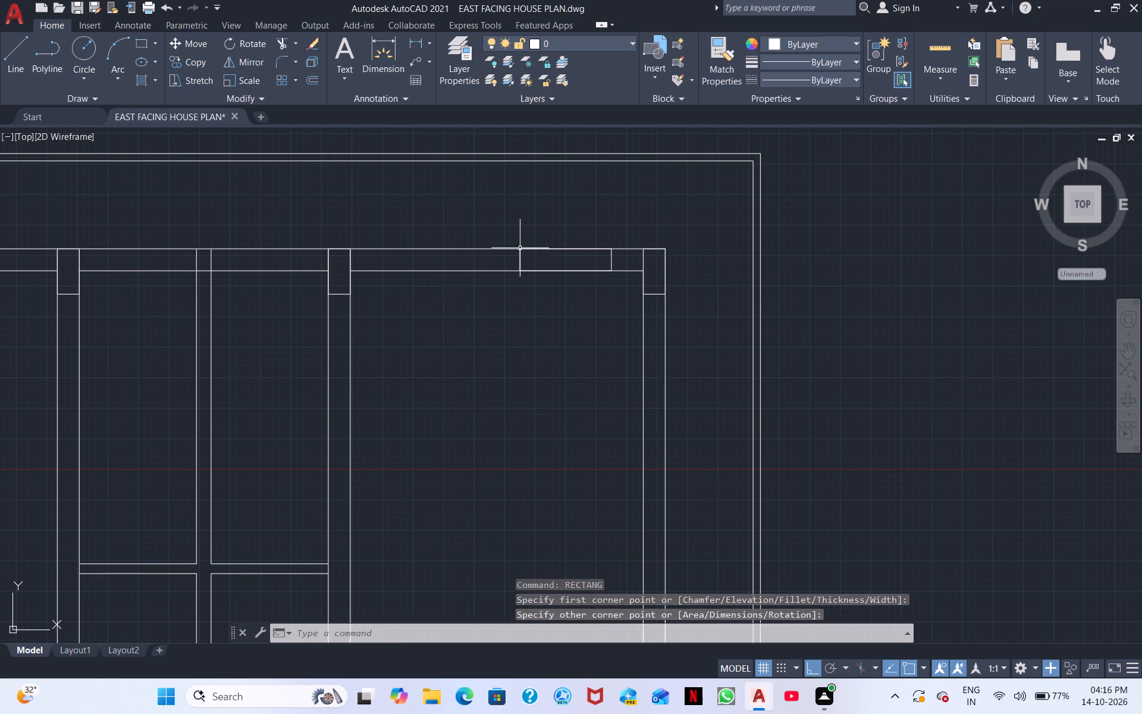
Draw a window rectangle across the north wall's thickness in the eastern narrow room, just west of its northeast column.
middle_drag(418, 361, 534, 387)
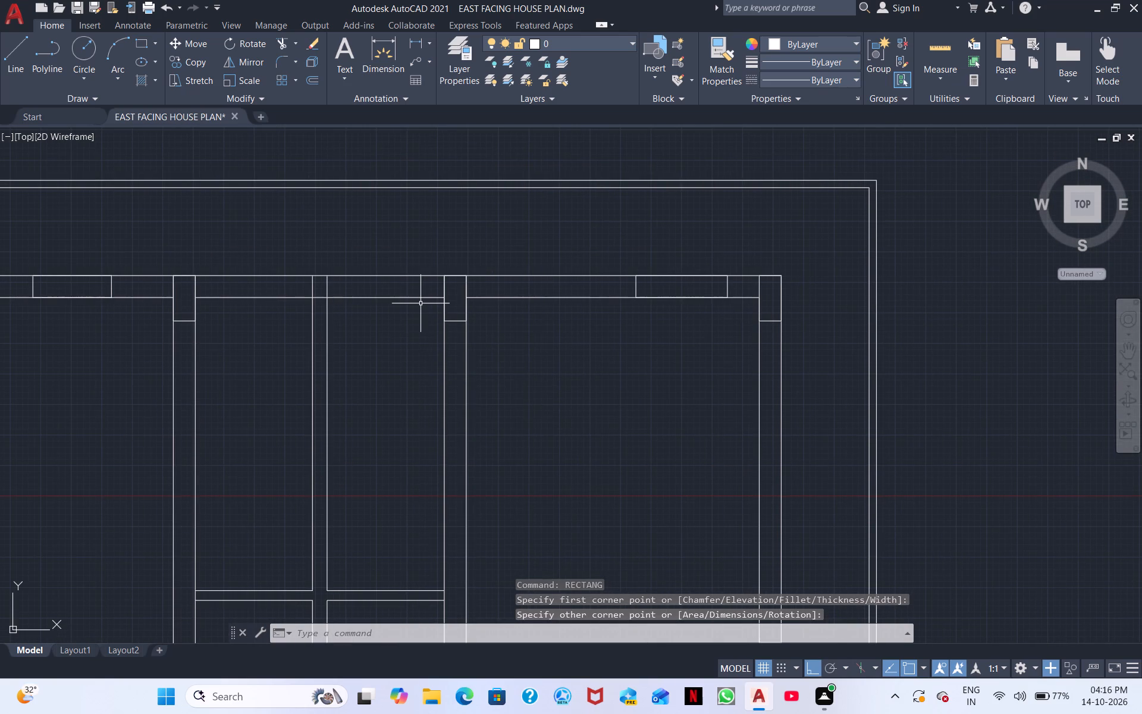
right_click(421, 303)
click(469, 308)
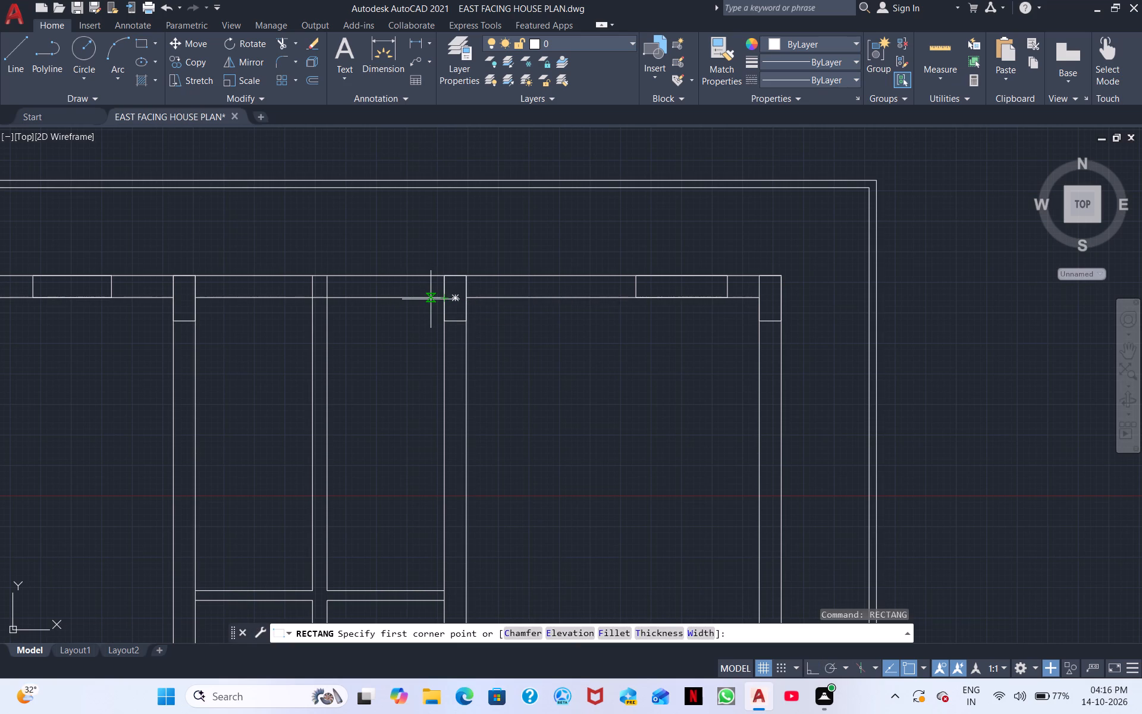
click(431, 299)
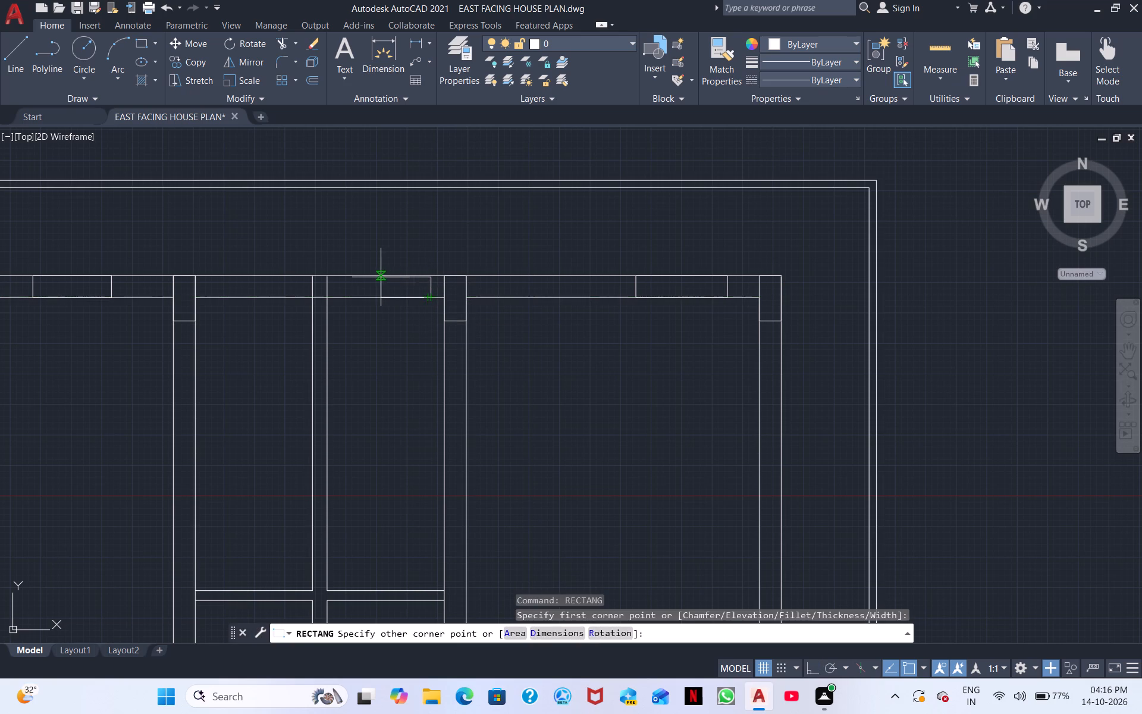
click(360, 277)
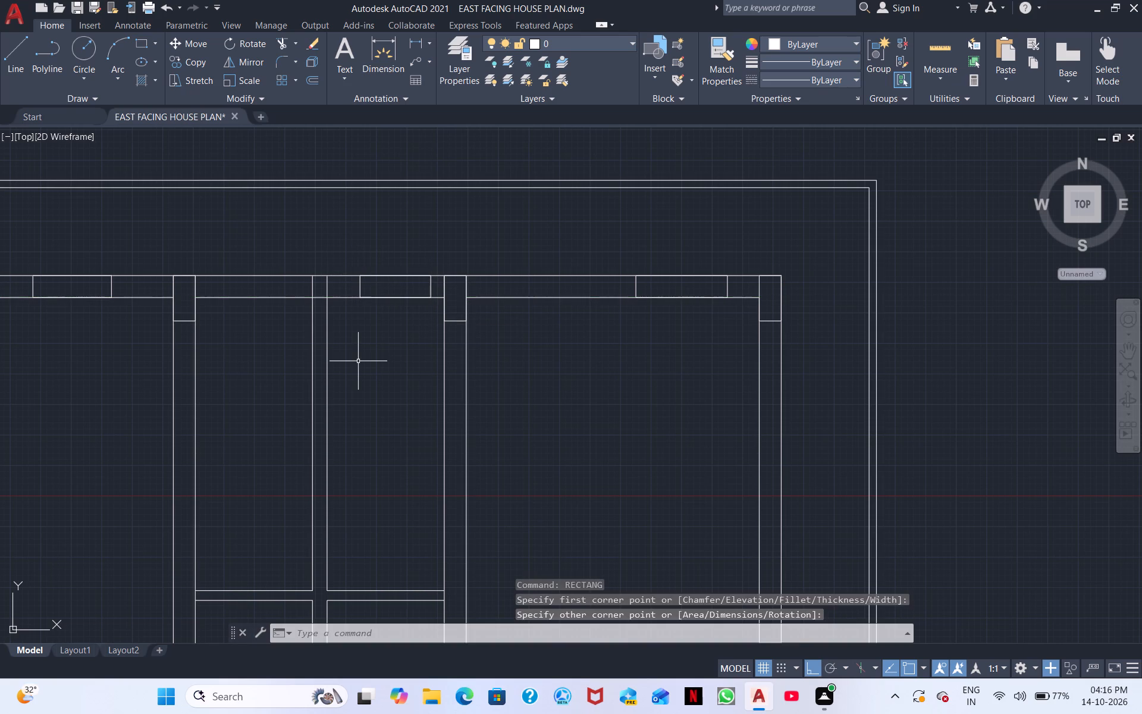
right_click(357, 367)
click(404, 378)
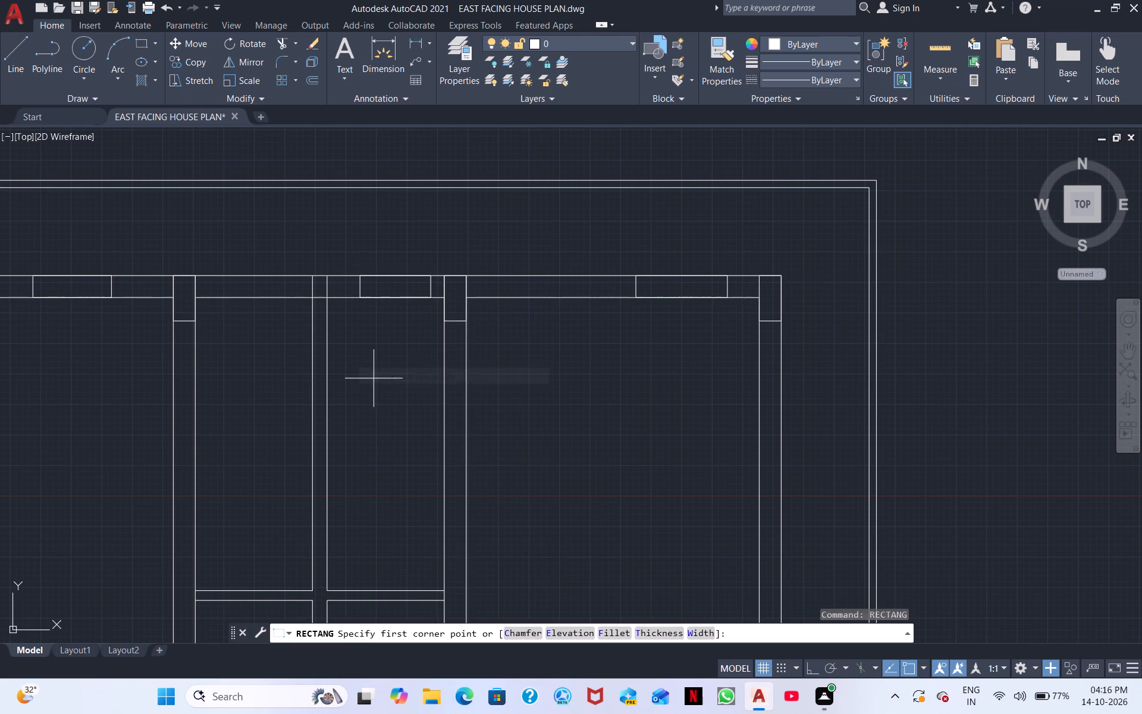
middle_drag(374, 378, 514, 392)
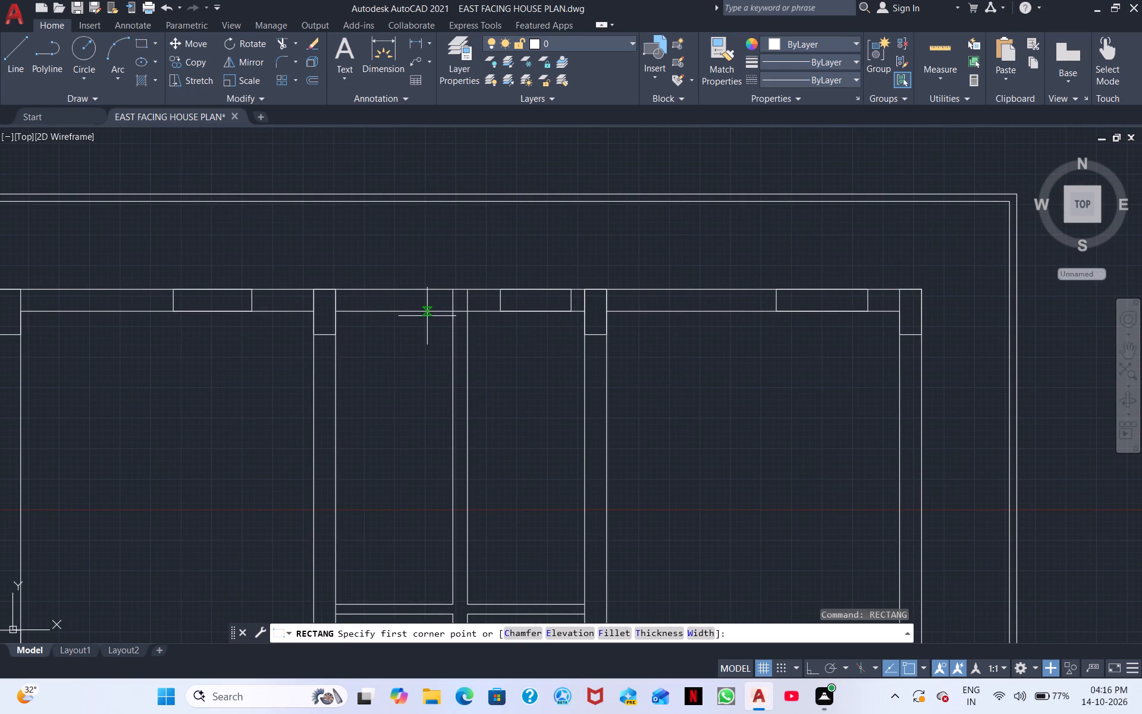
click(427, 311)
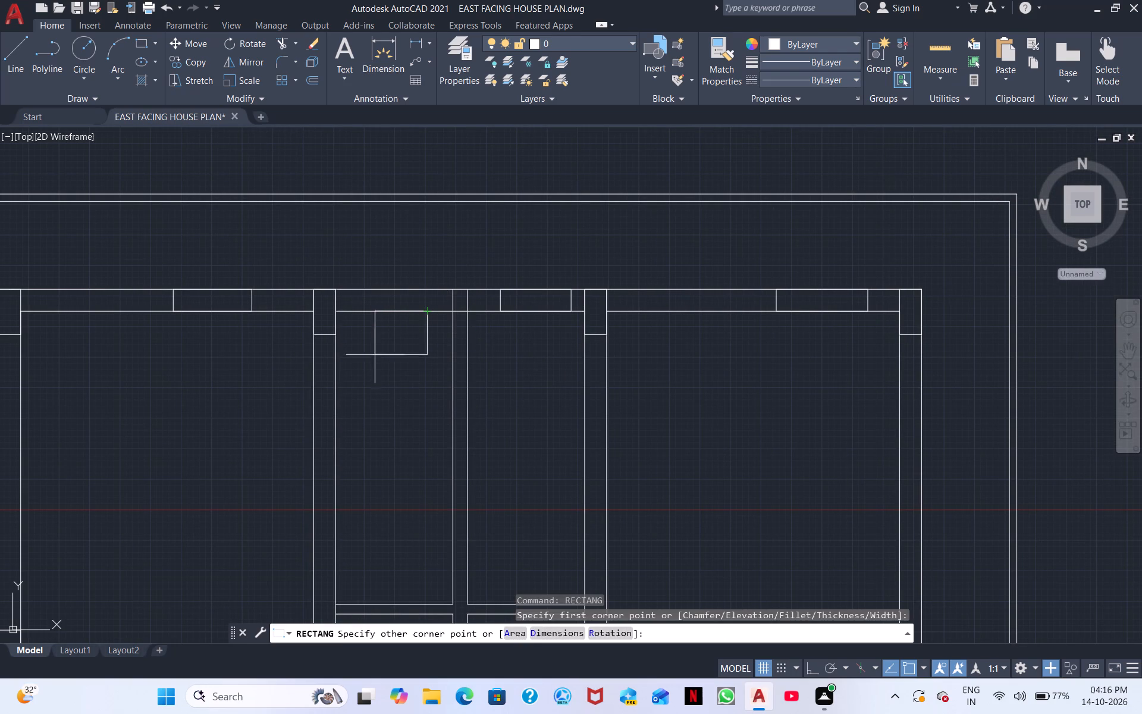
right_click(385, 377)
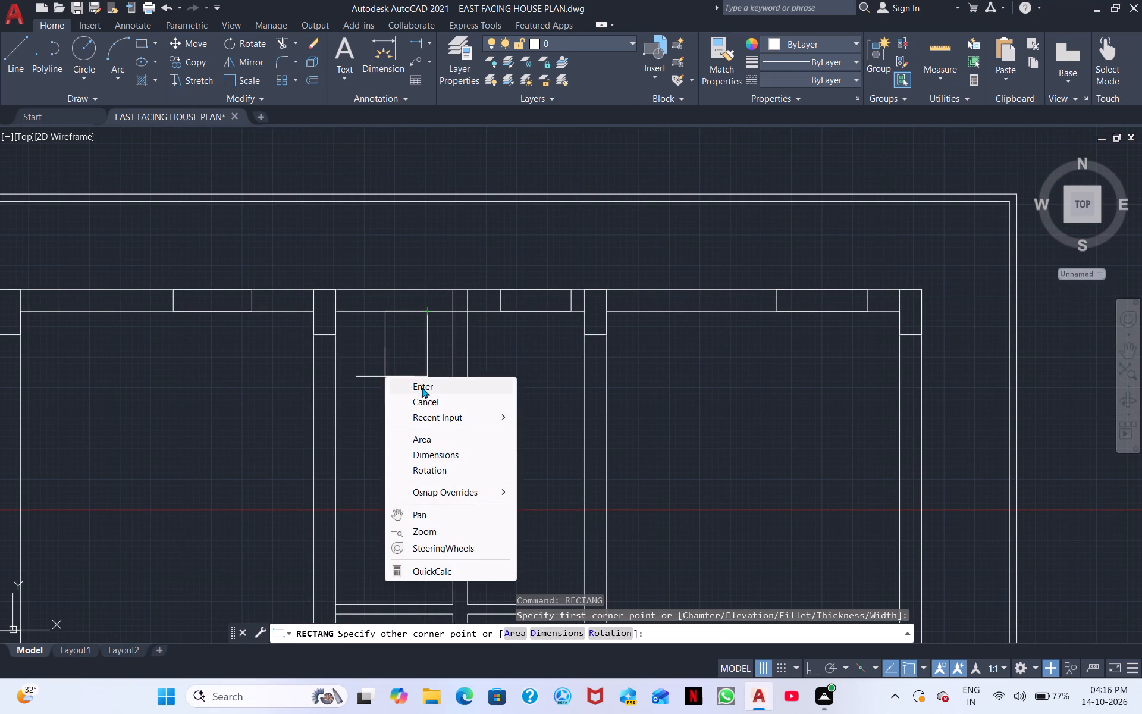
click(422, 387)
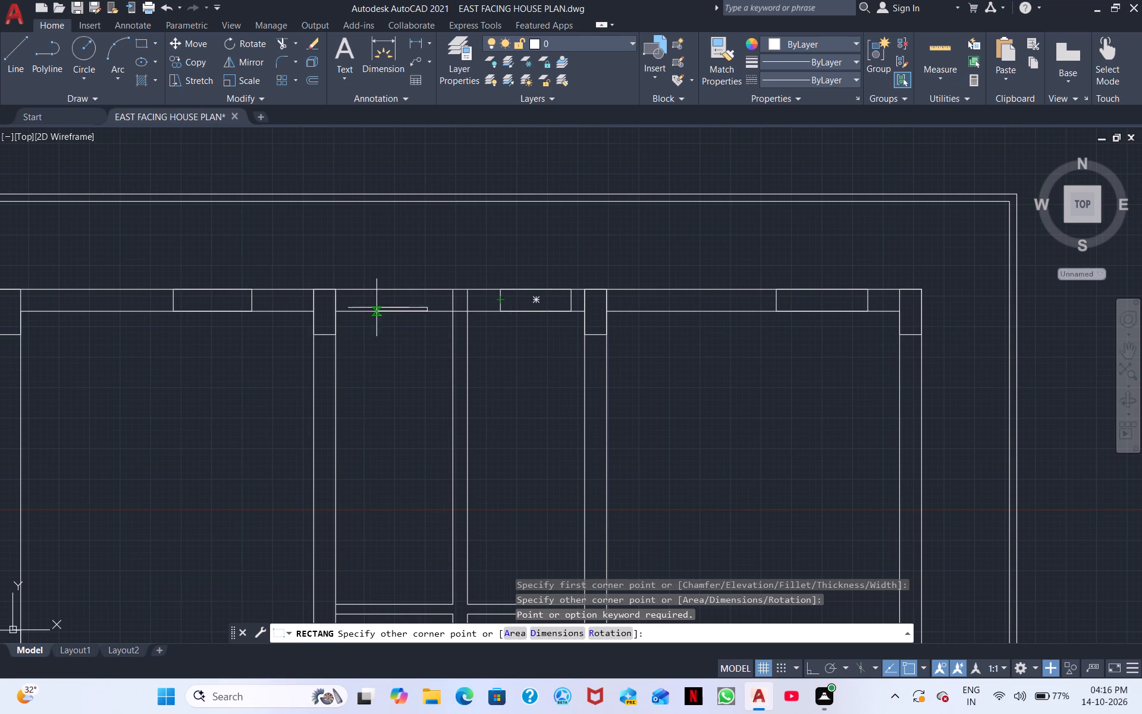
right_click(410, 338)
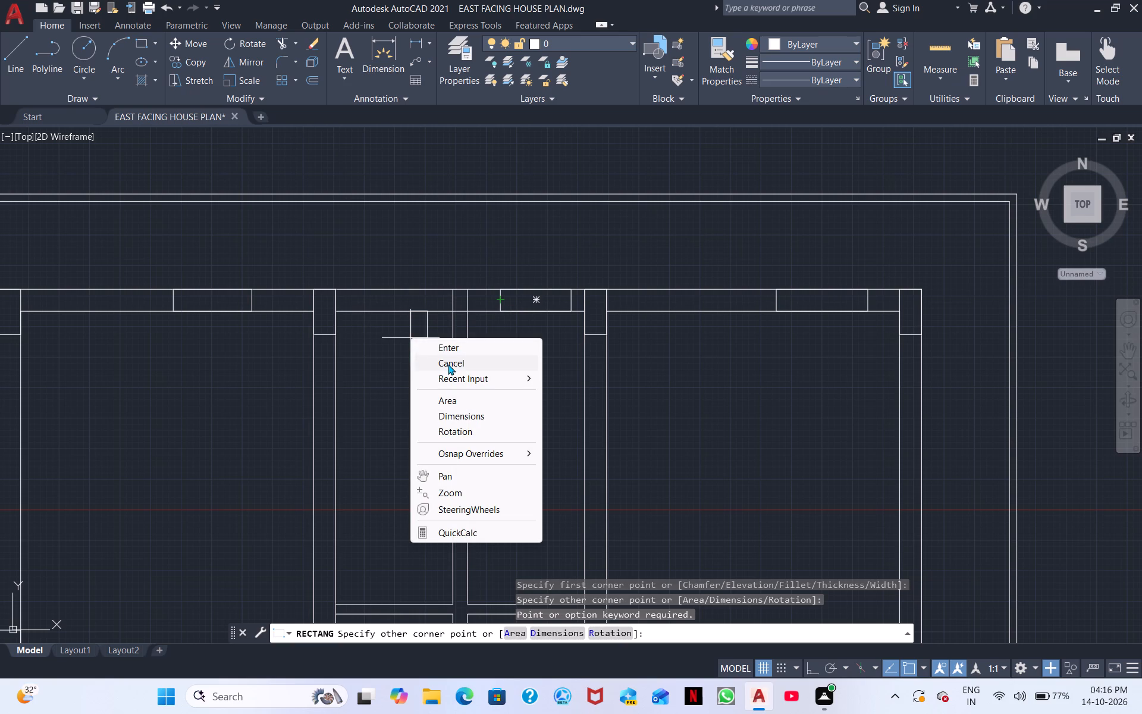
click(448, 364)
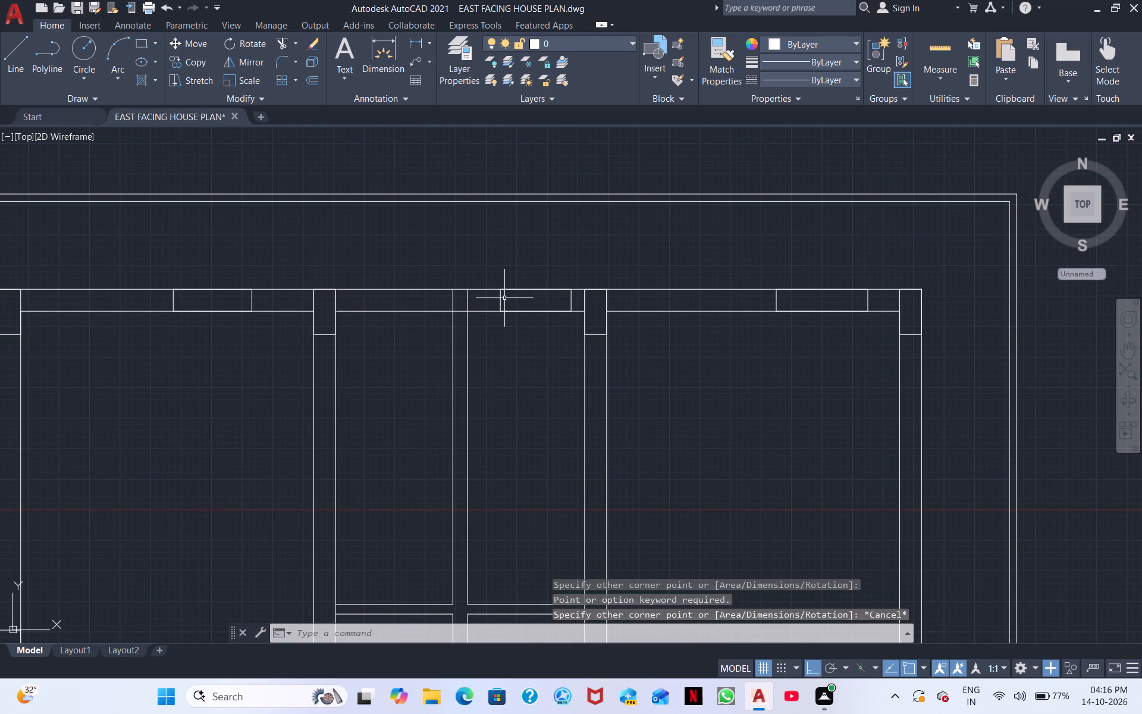
Copy the eastern narrow room's window rectangle west along the north wall into the adjoining narrow room, just west of the dividing wall.
click(503, 298)
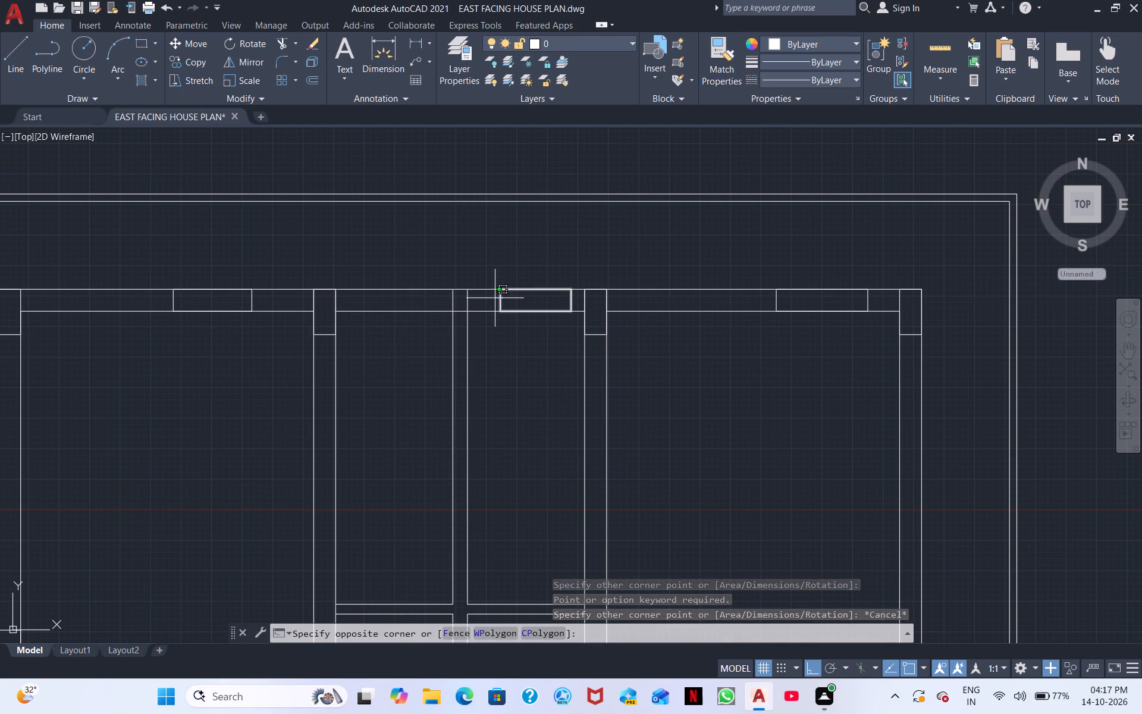
click(495, 298)
right_click(495, 298)
click(556, 438)
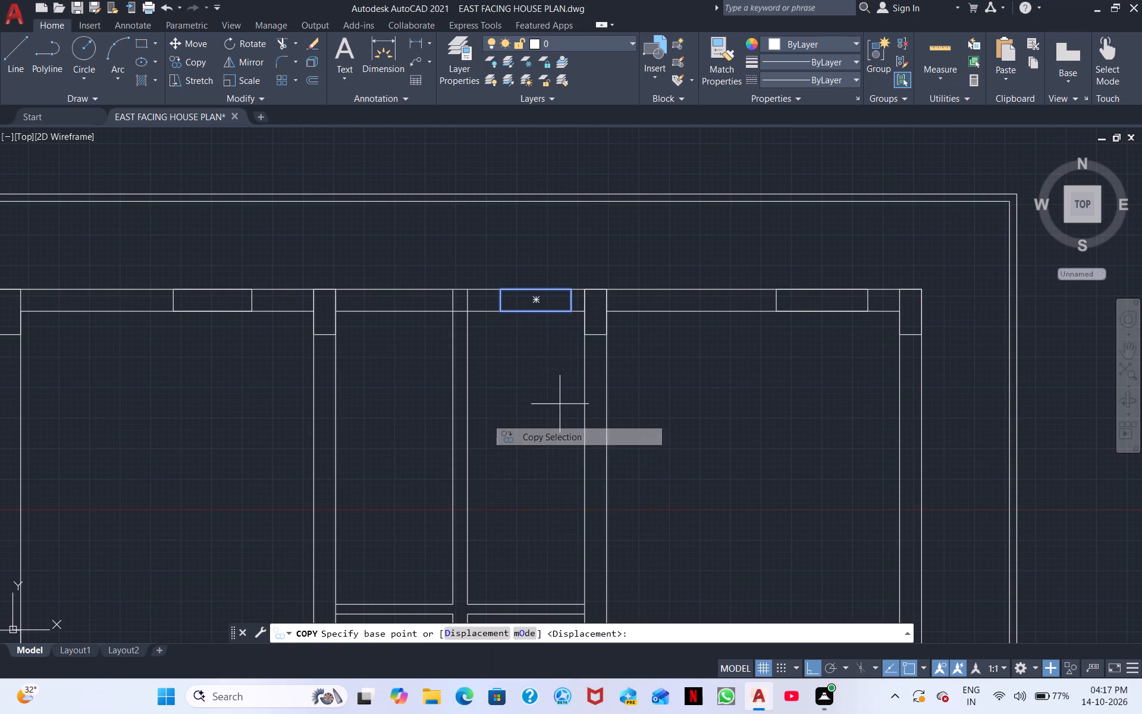
click(568, 292)
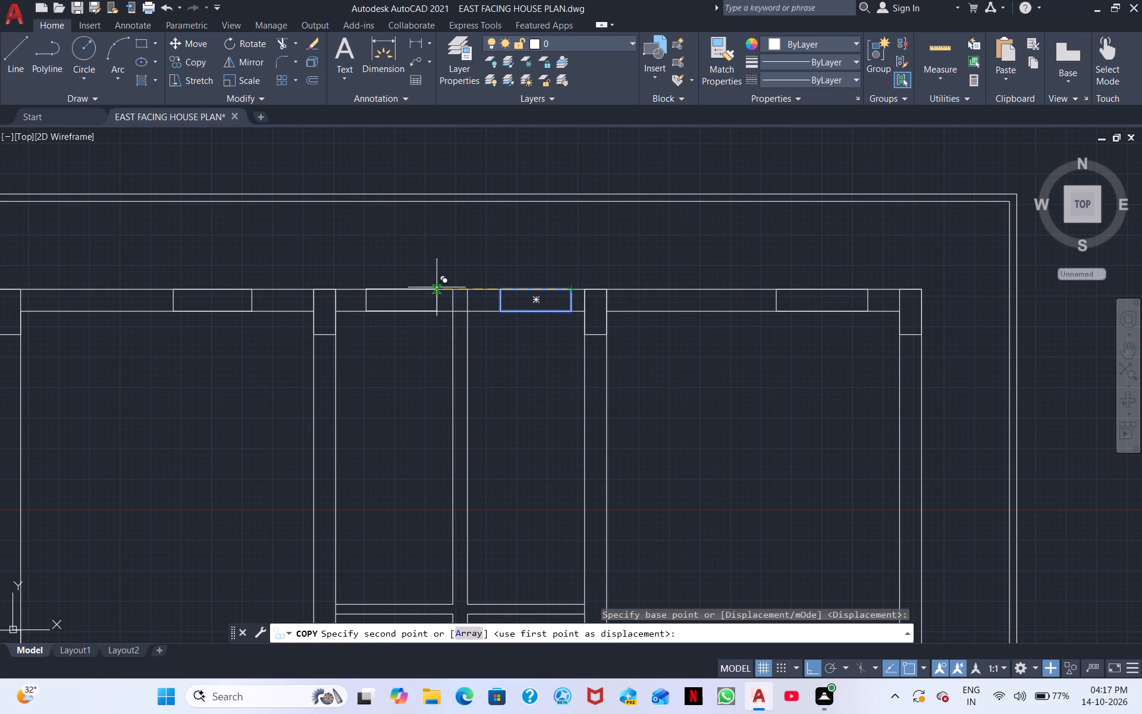
click(437, 287)
right_click(522, 371)
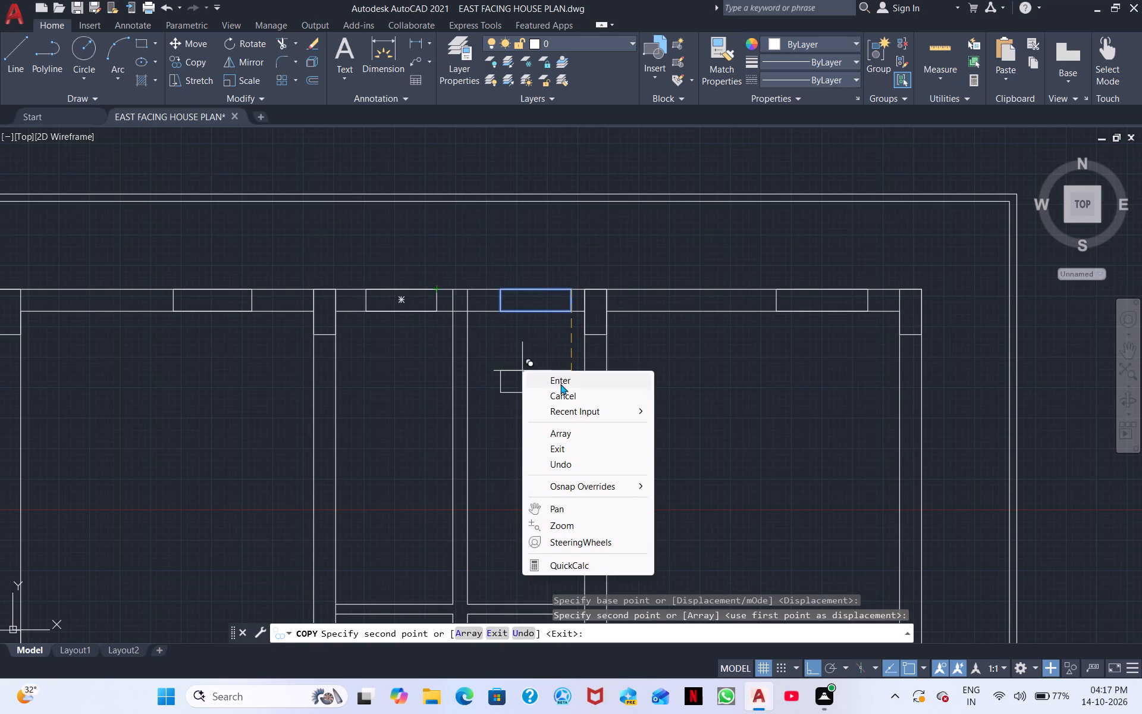
click(566, 399)
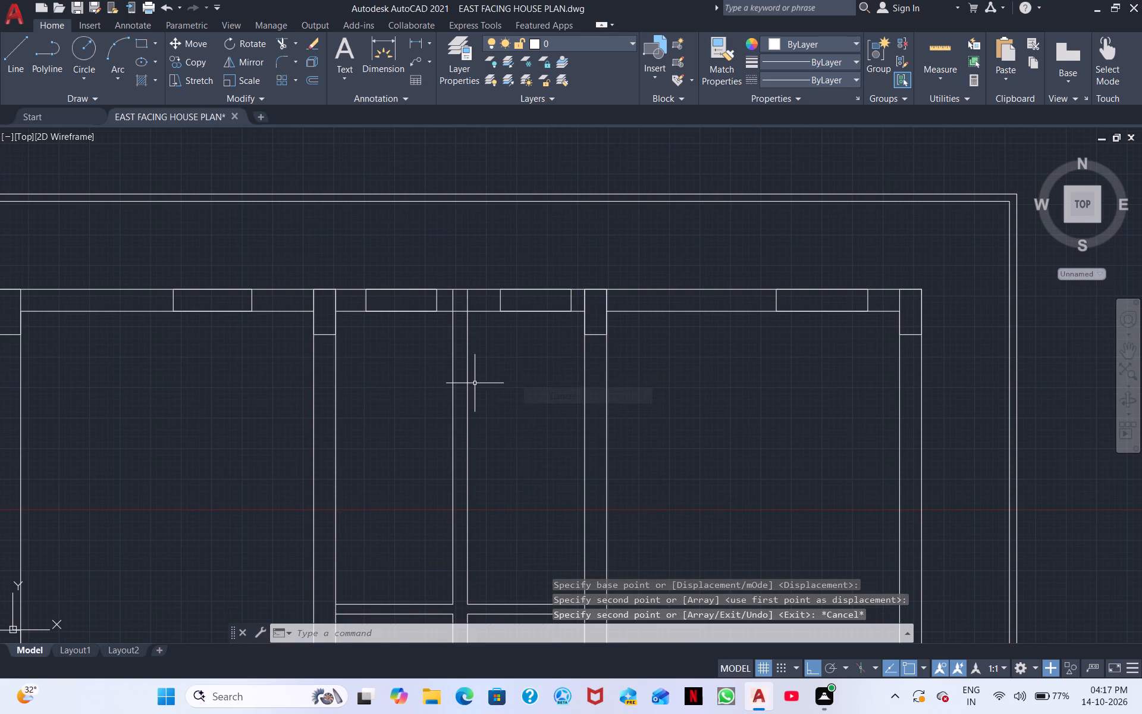
Draw a three-sided door outline about 2' wide in the western narrow room, from the cross wall's south line to beyond its north line.
scroll(475, 383, down, 1)
scroll(475, 383, up, 1)
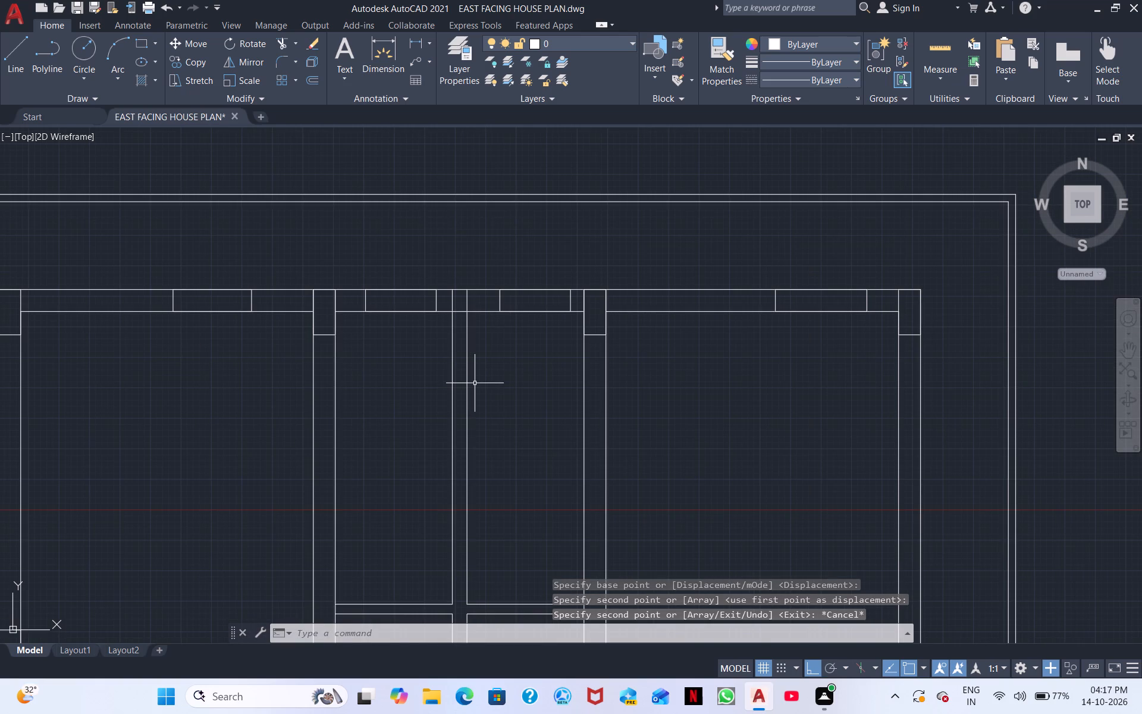
middle_drag(421, 375, 610, 416)
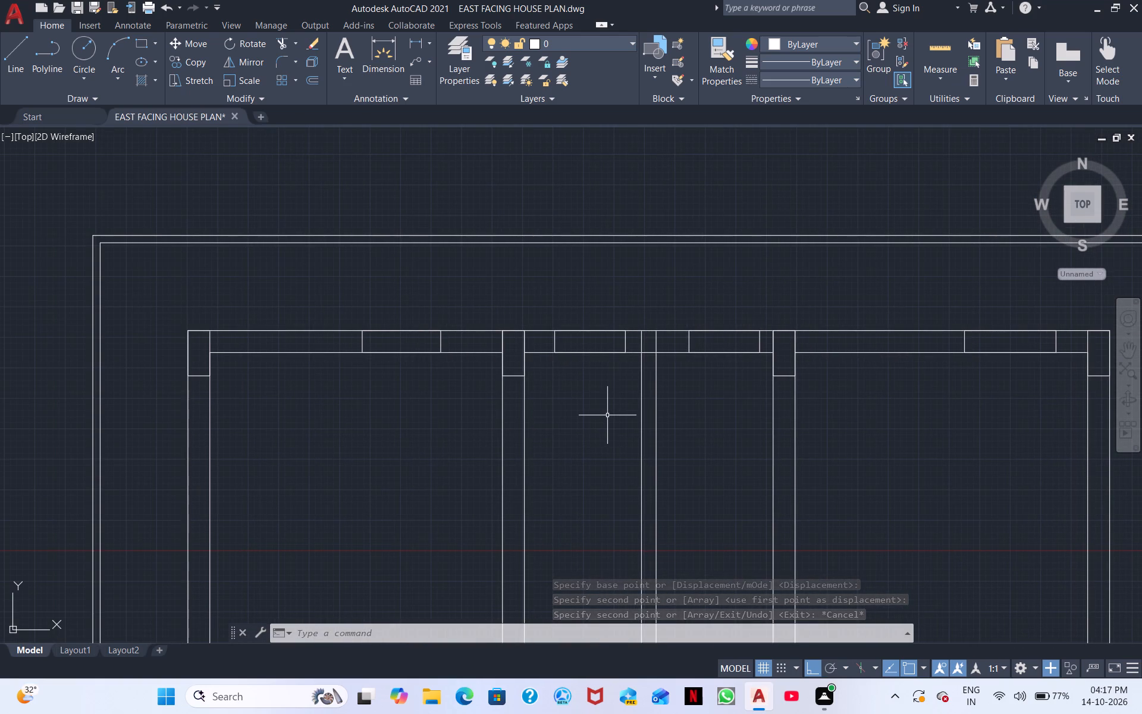
middle_drag(599, 414, 581, 292)
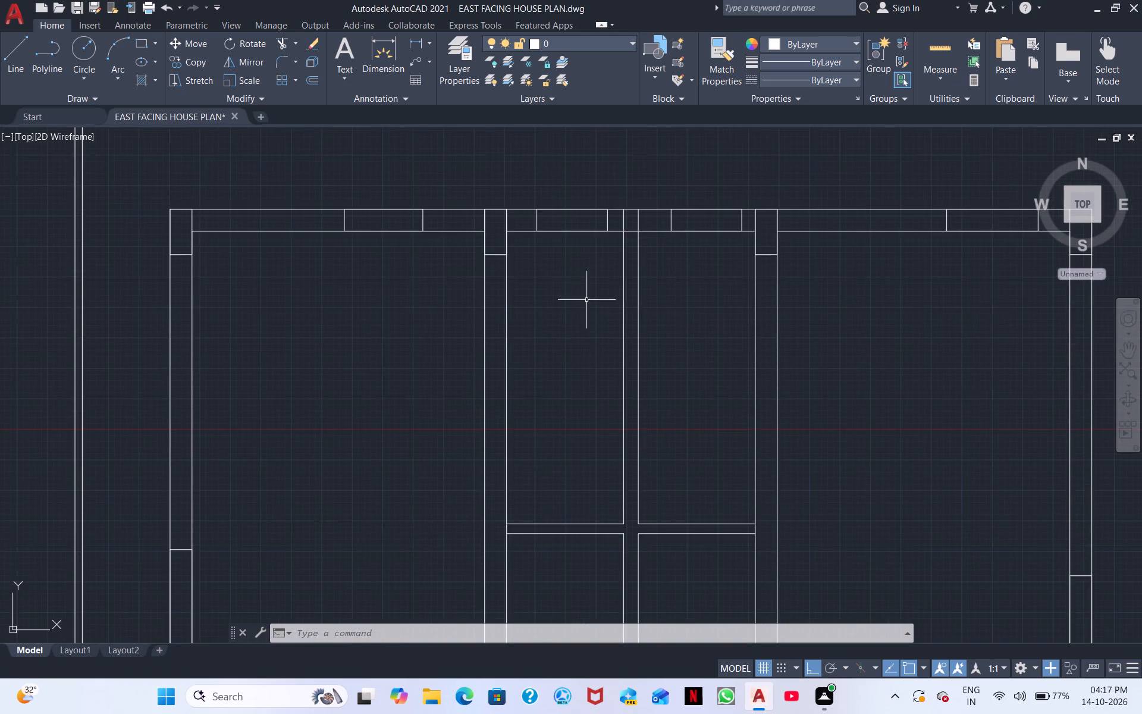
middle_drag(600, 339, 569, 264)
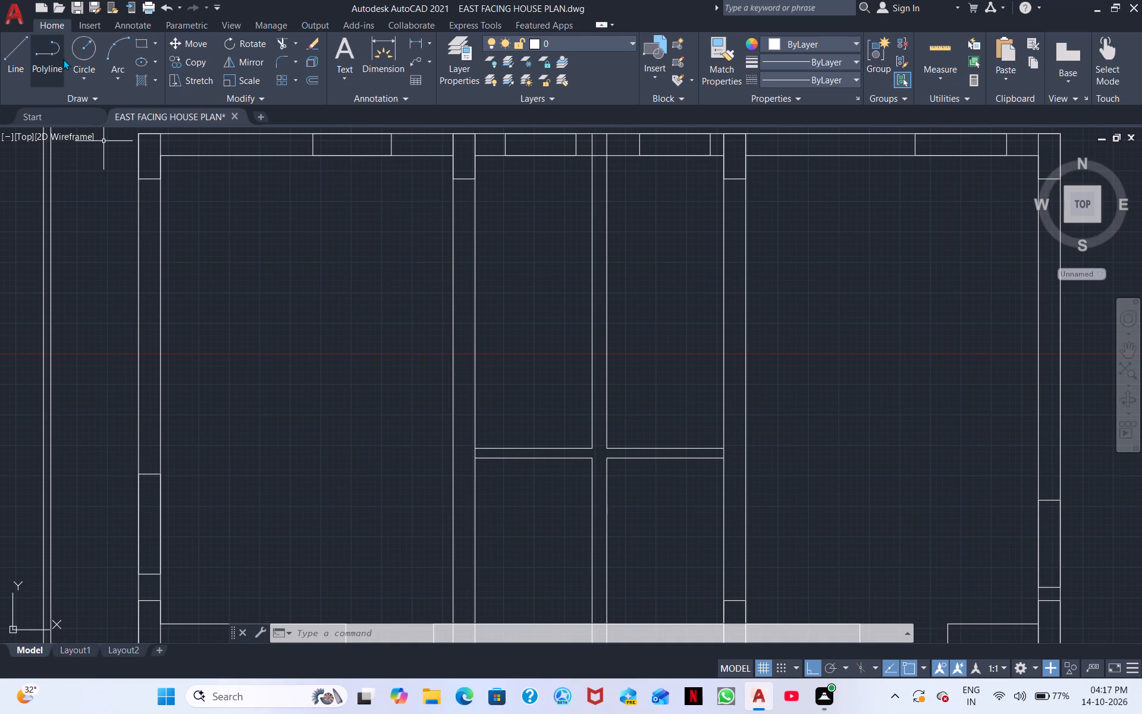
click(22, 58)
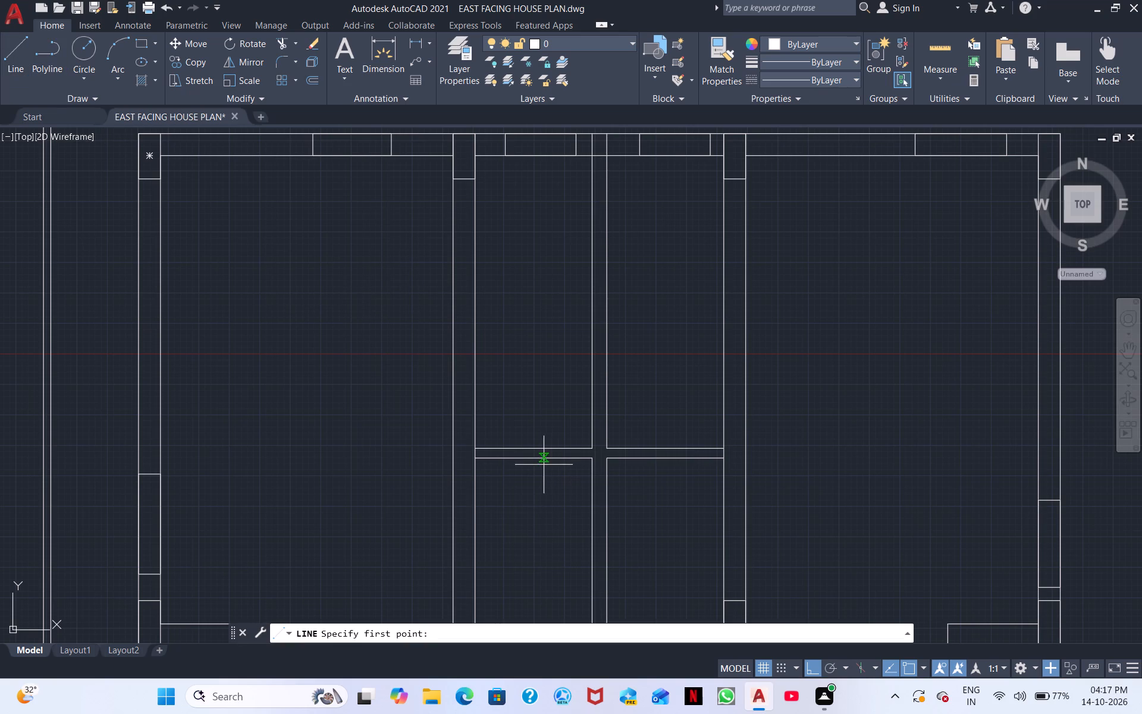
middle_drag(594, 480, 344, 403)
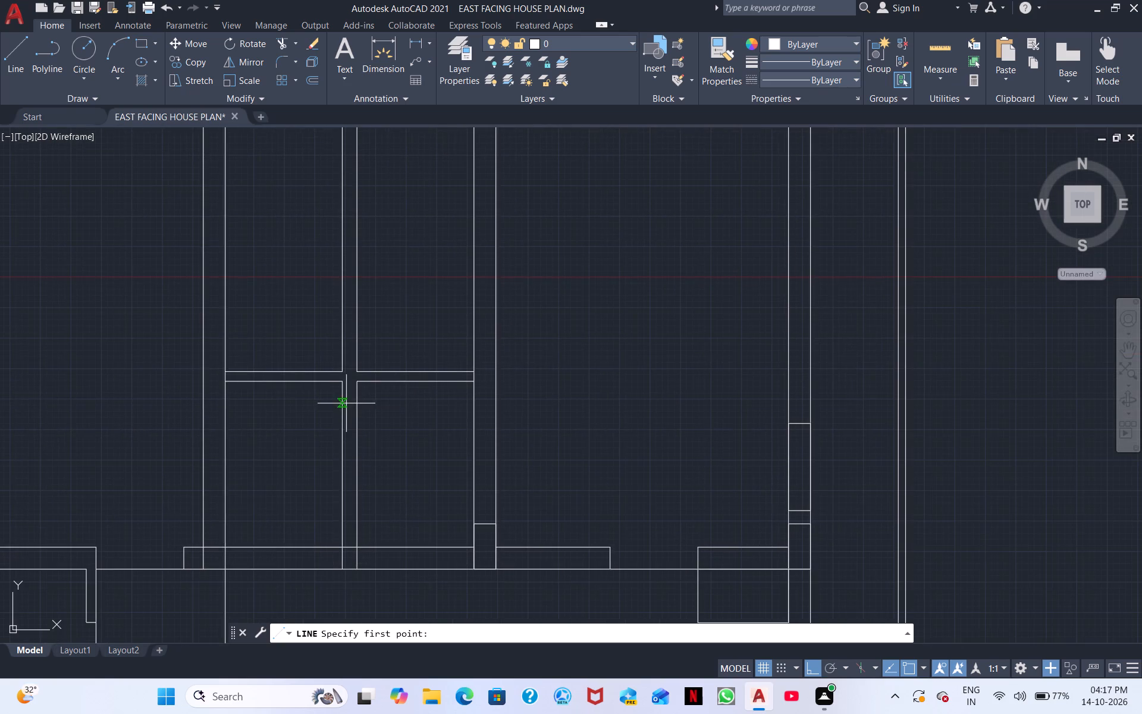
middle_drag(370, 408, 514, 414)
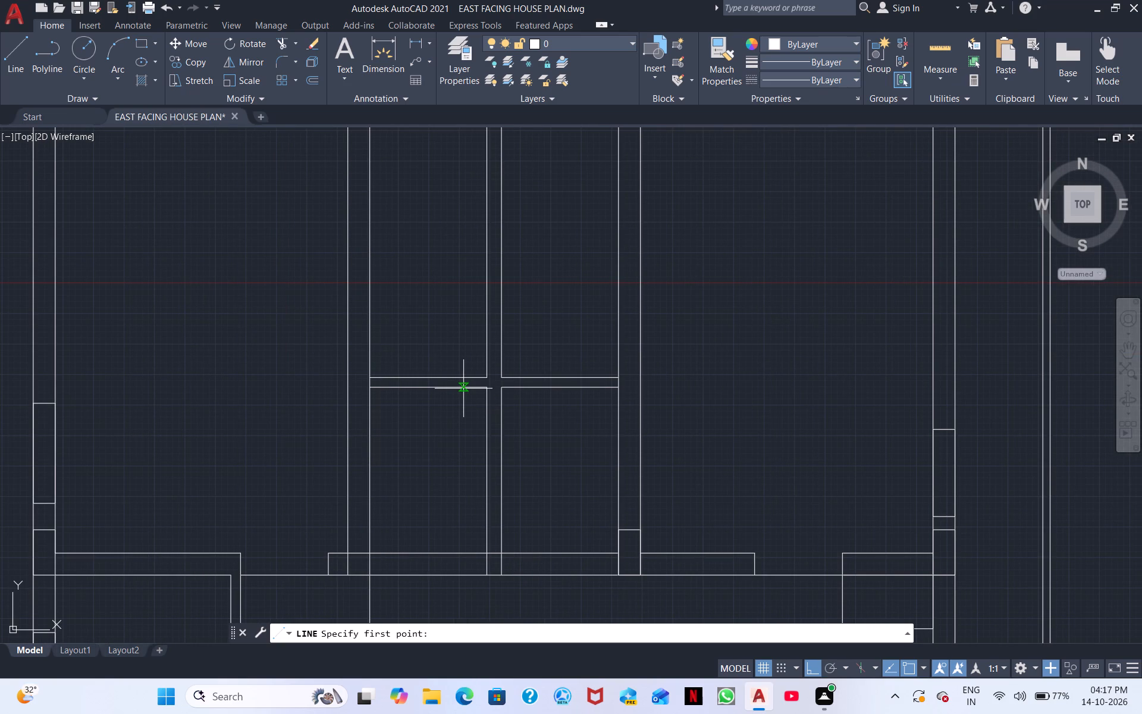
scroll(456, 384, up, 2)
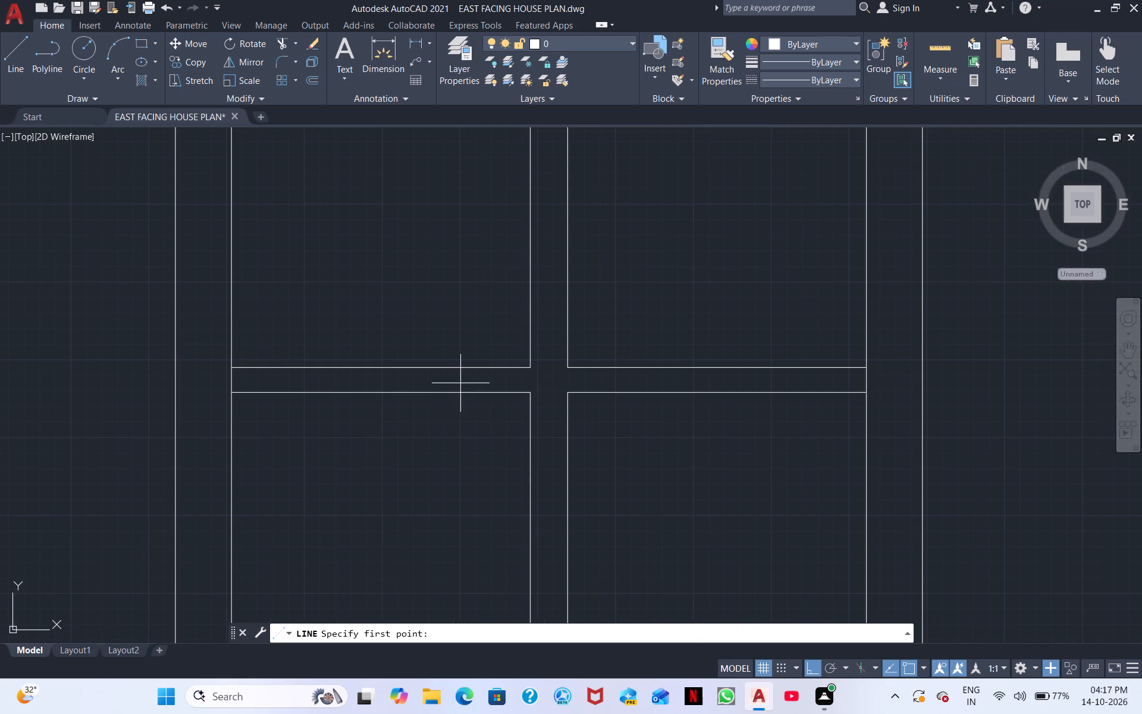
click(485, 393)
click(489, 367)
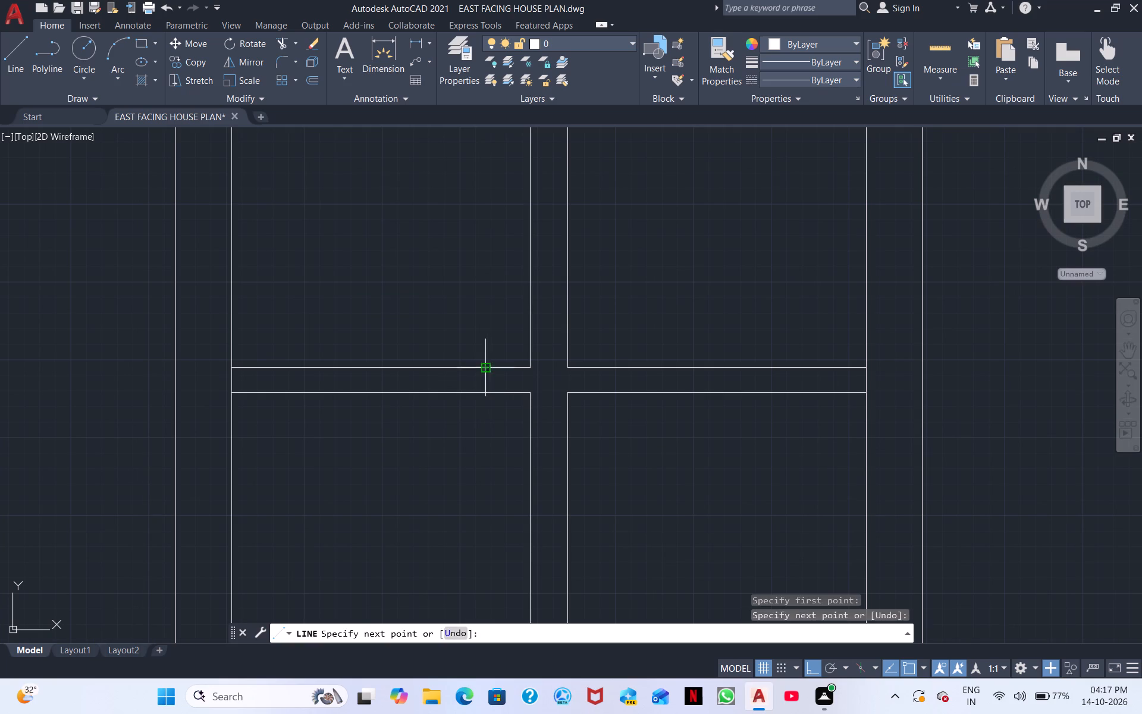
click(484, 331)
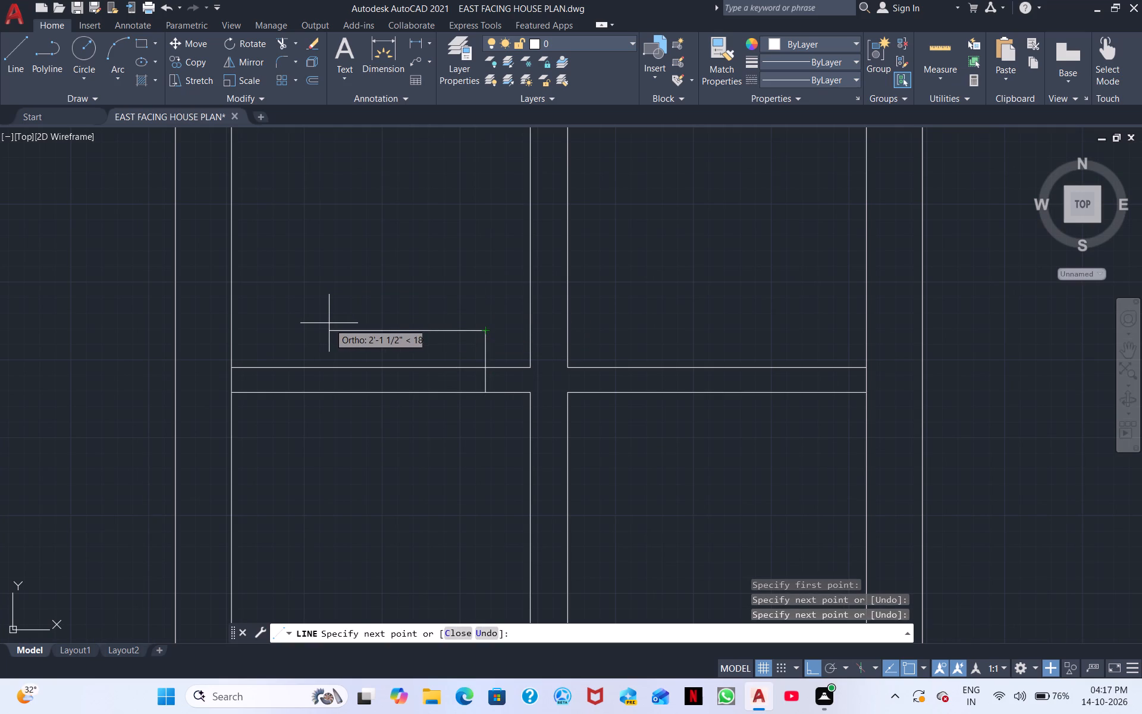
click(335, 323)
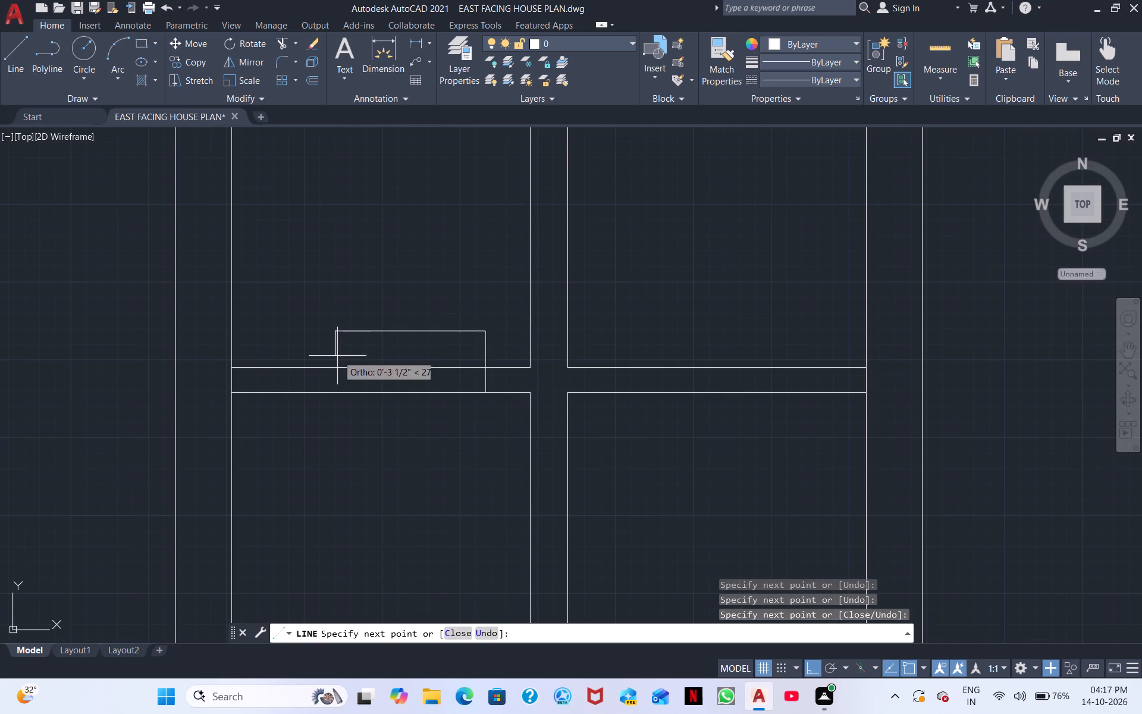
click(339, 397)
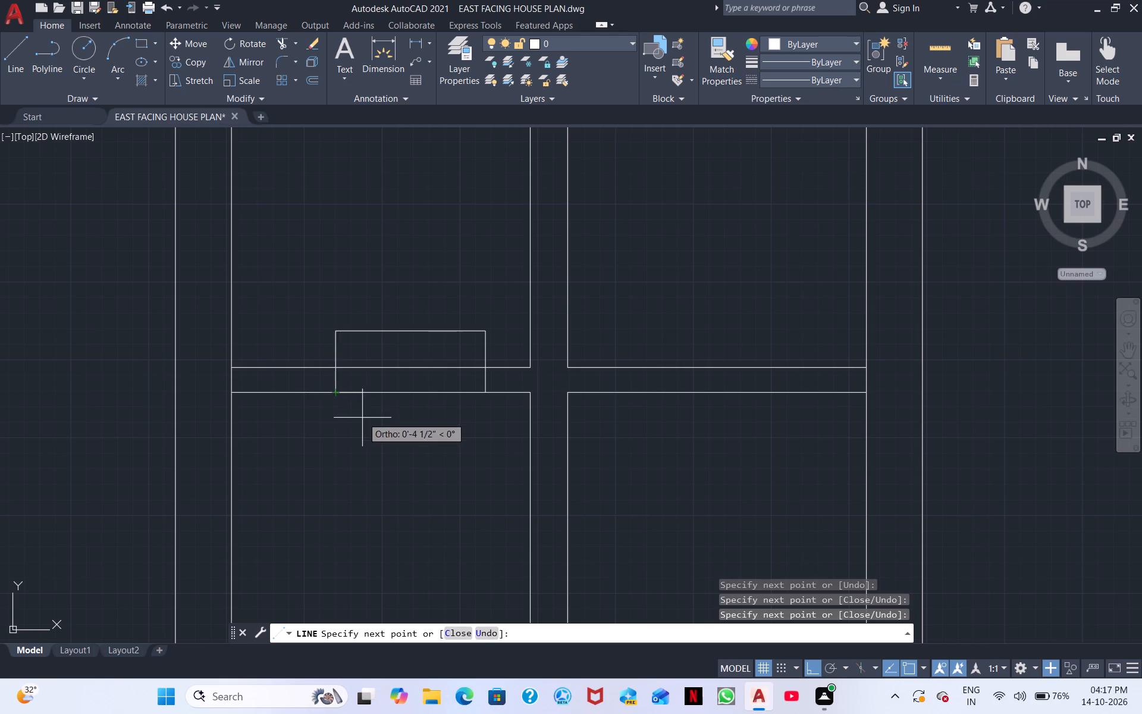
key(Escape)
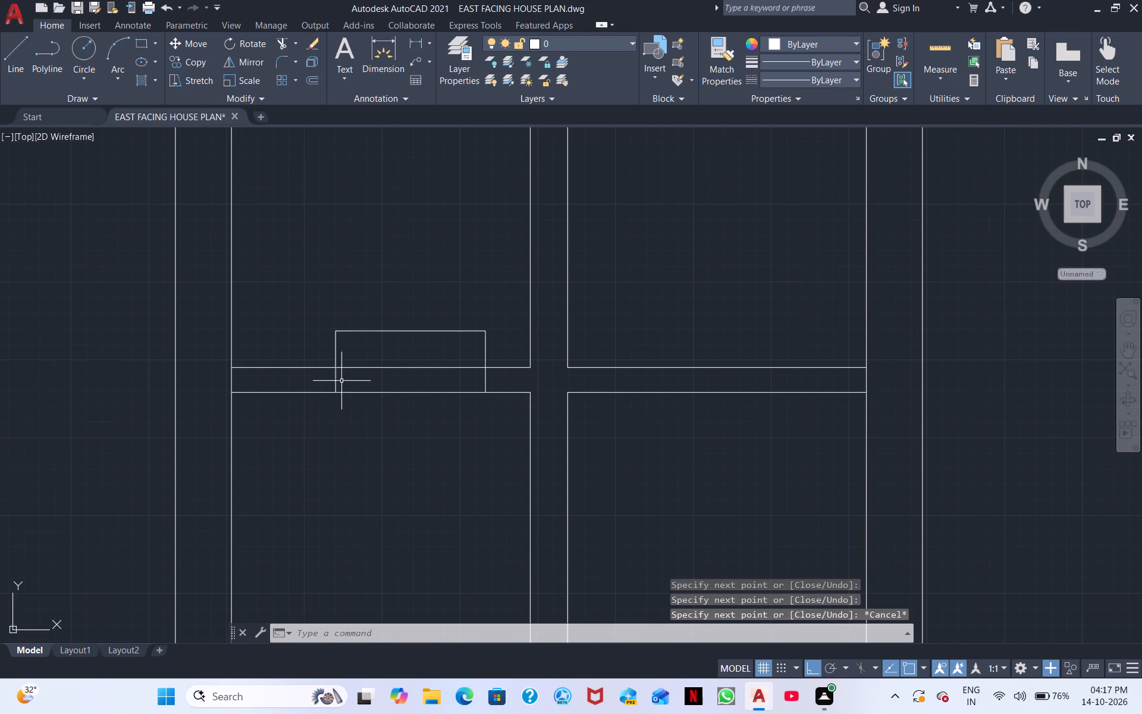
Copy the three-line door outline east onto the eastern narrow room's cross wall, ending just short of that room's east wall.
click(493, 381)
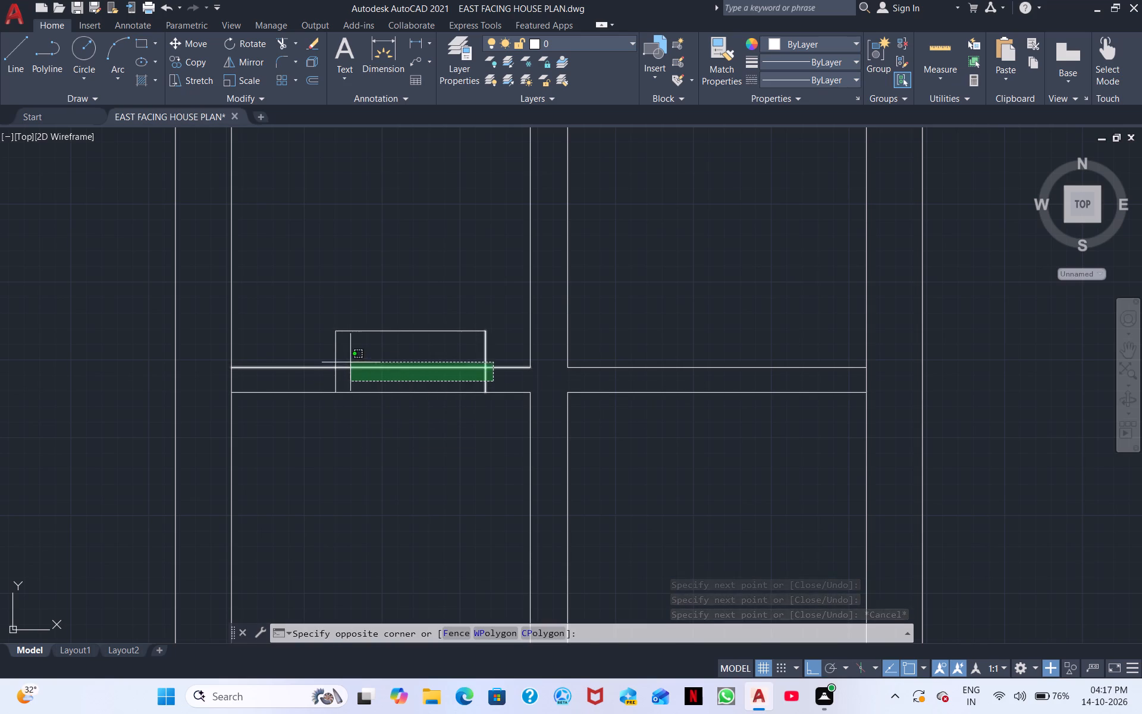
click(325, 372)
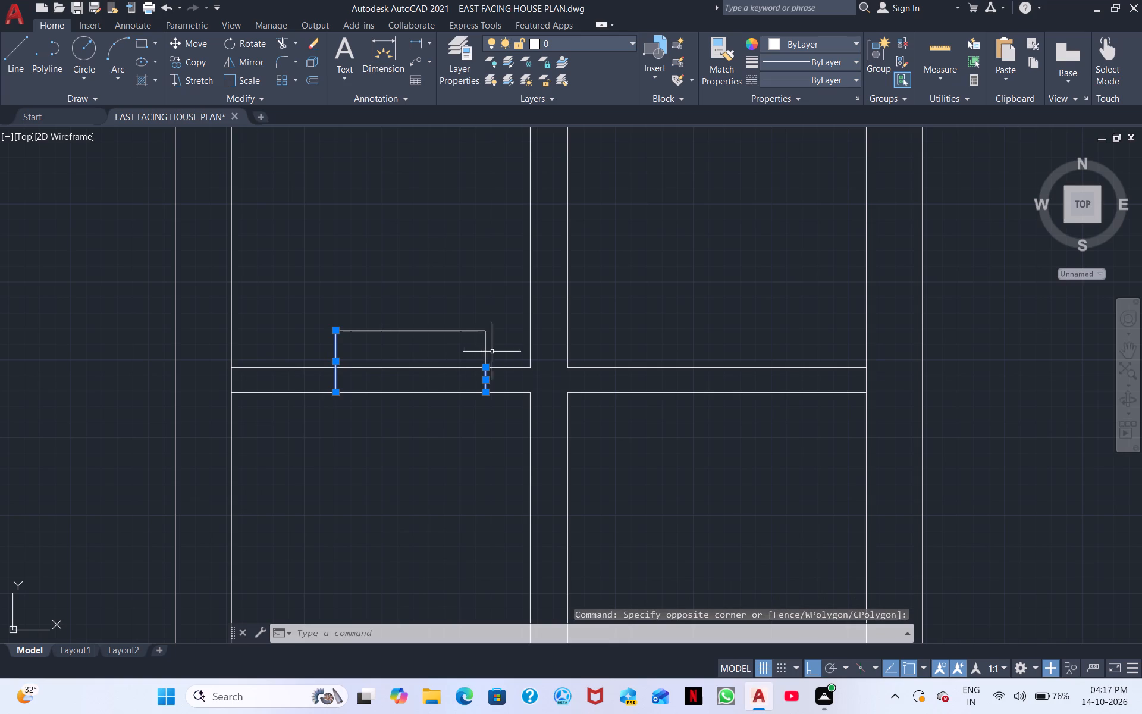
double_click(512, 355)
click(420, 321)
right_click(396, 346)
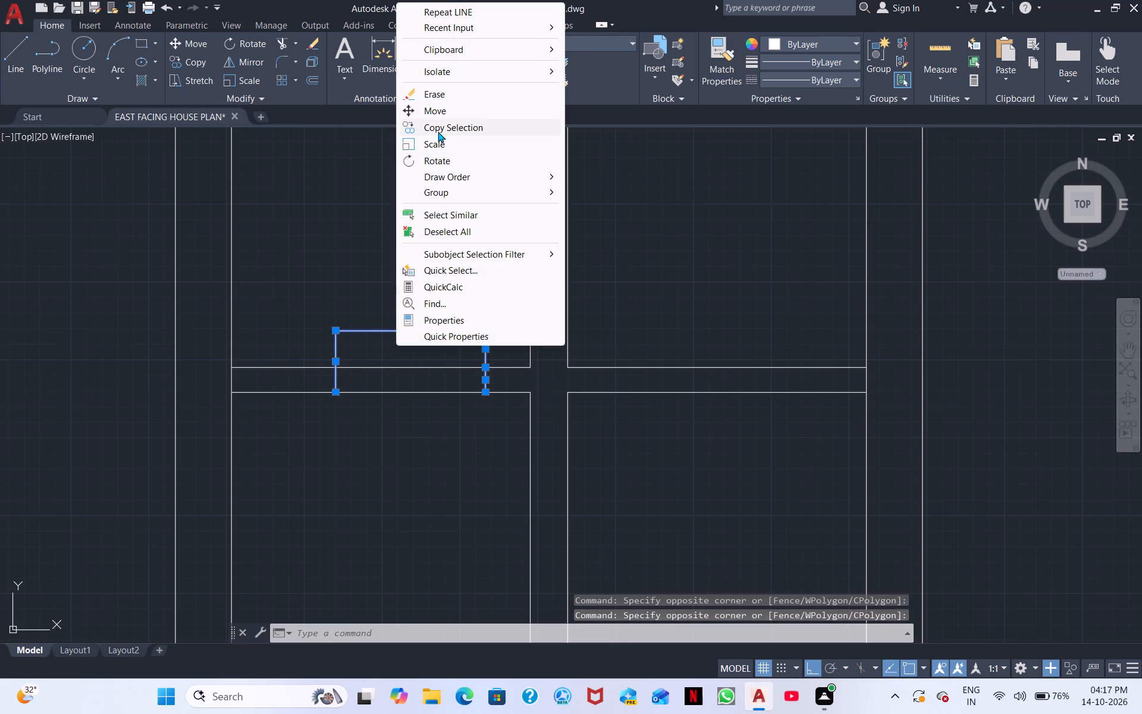
click(438, 131)
click(482, 394)
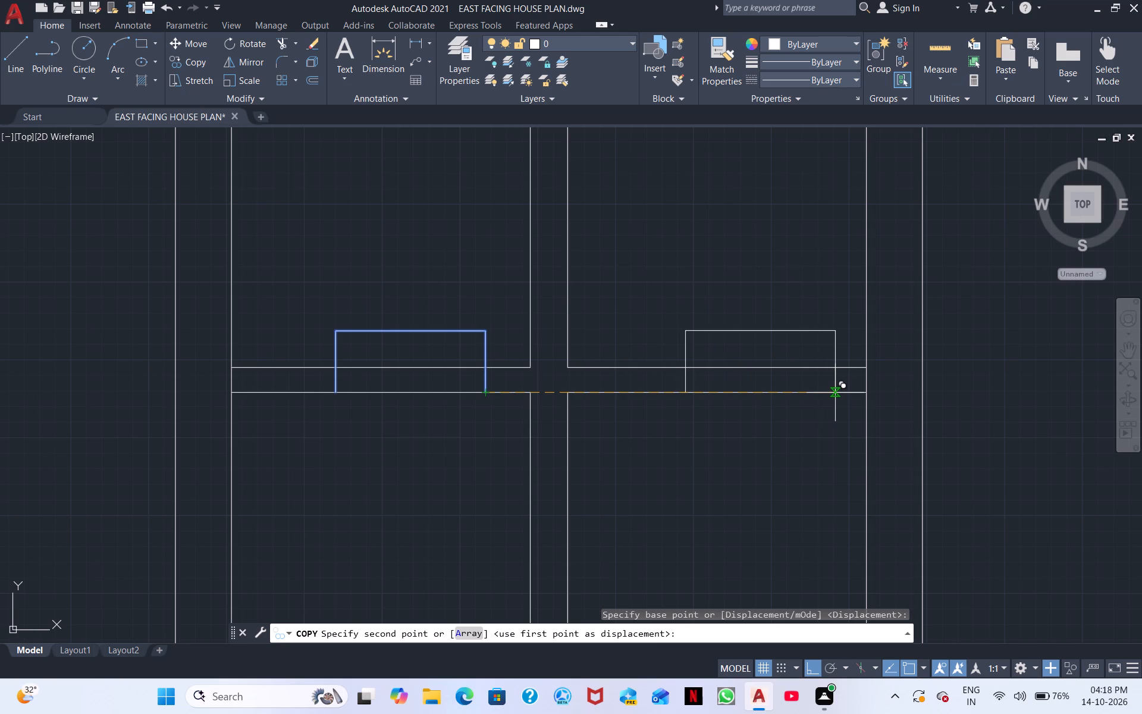
click(835, 392)
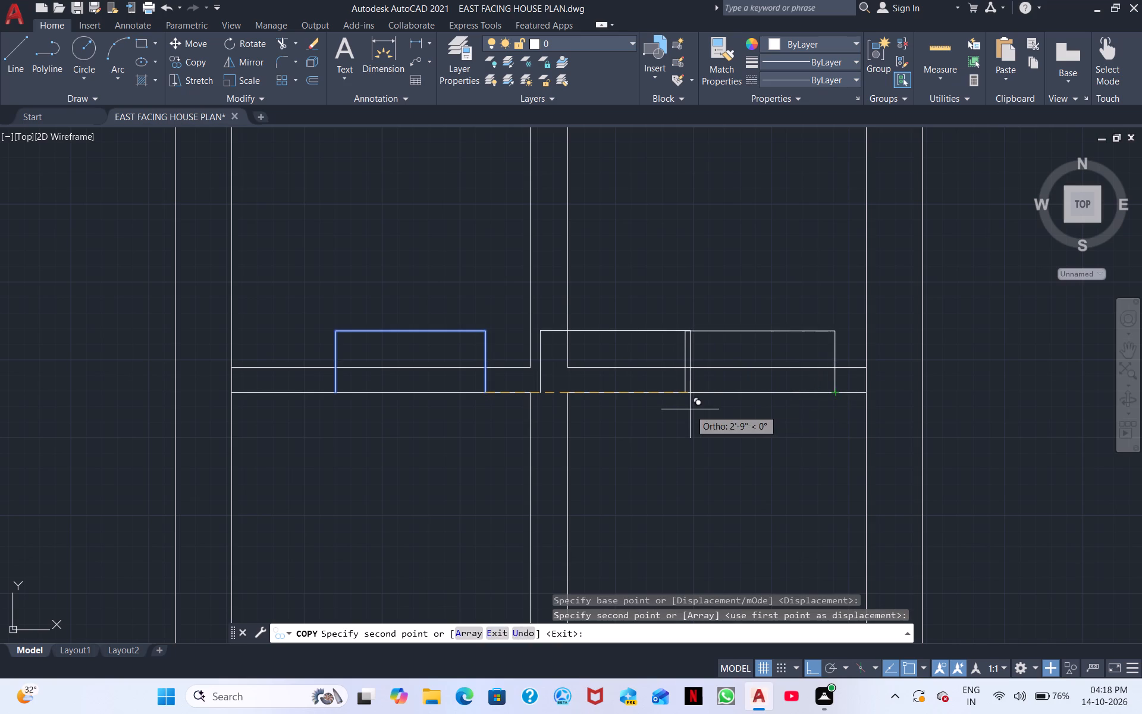
key(Escape)
scroll(637, 452, down, 1)
middle_drag(569, 472, 654, 399)
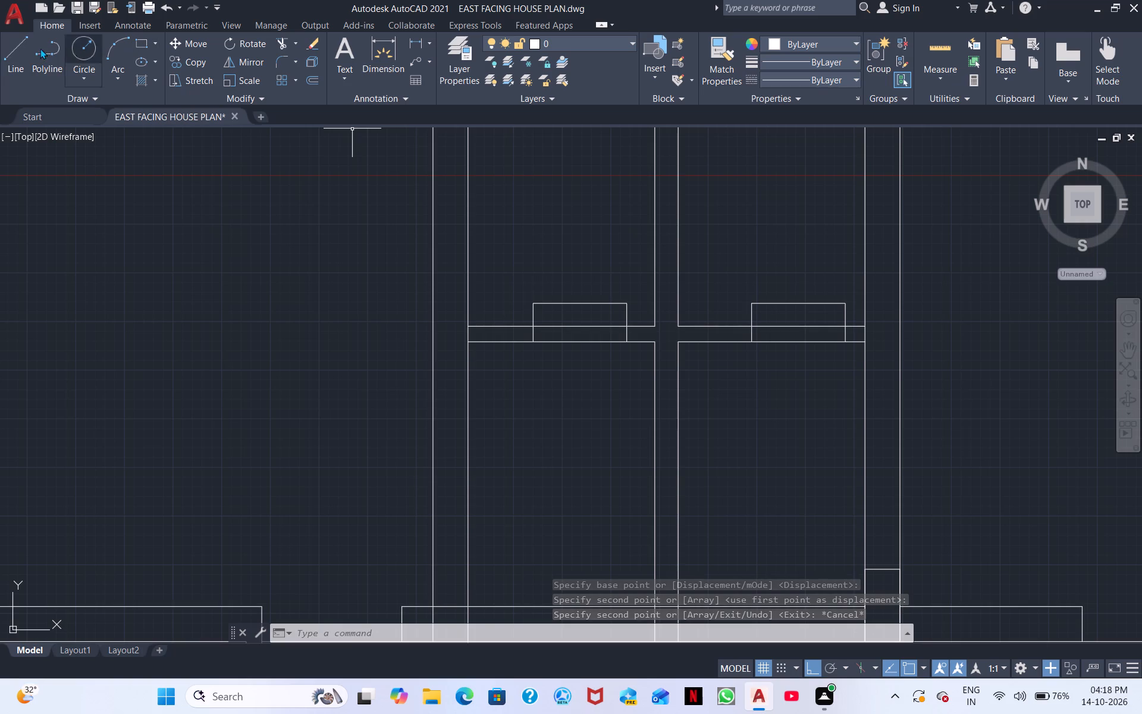
Draw a door outline's north edge about 2' long, from the western narrow room's west wall line eastward, just south of the cross wall.
click(4, 51)
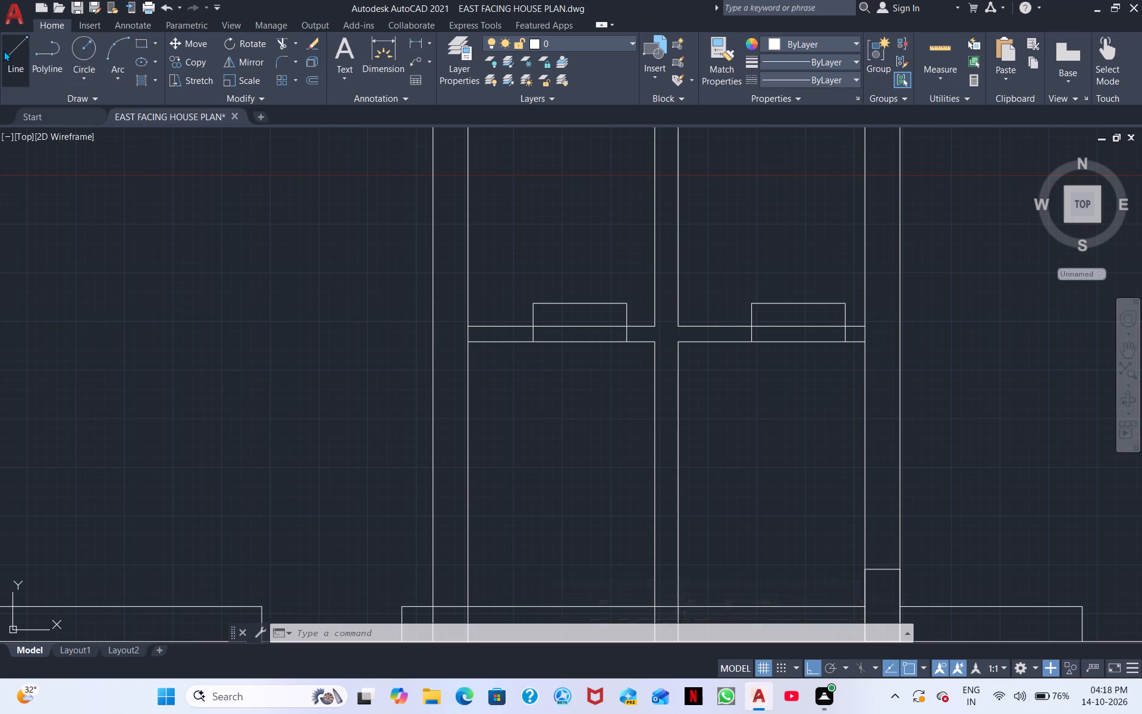
click(434, 371)
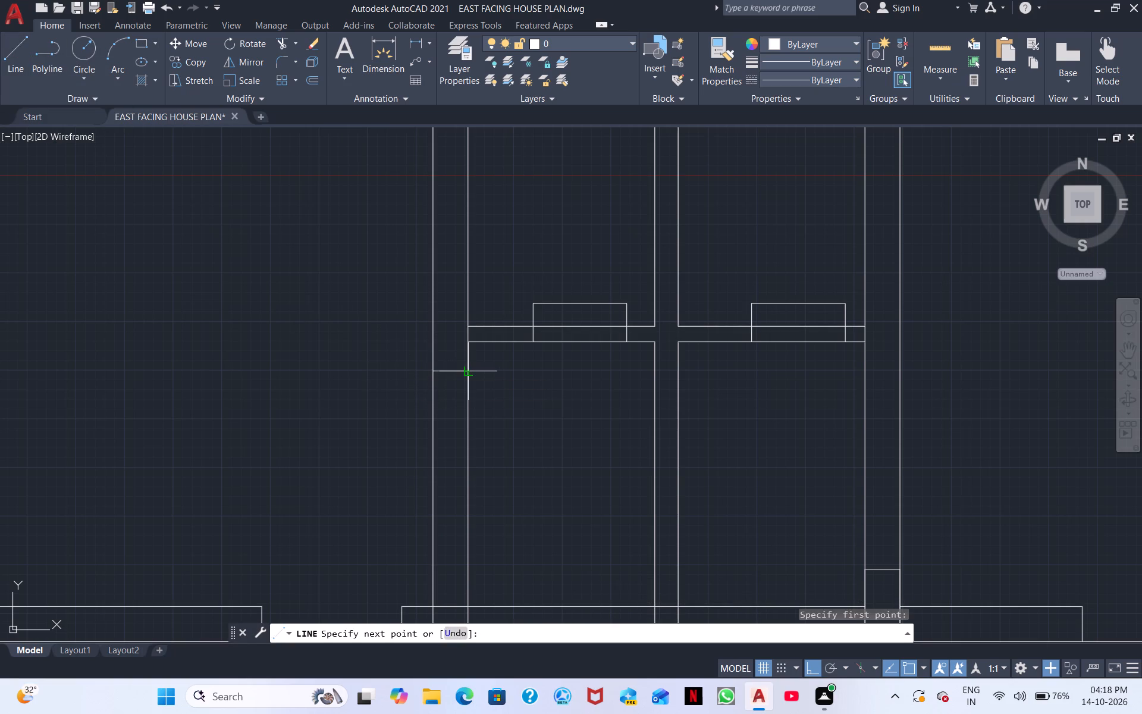
click(472, 370)
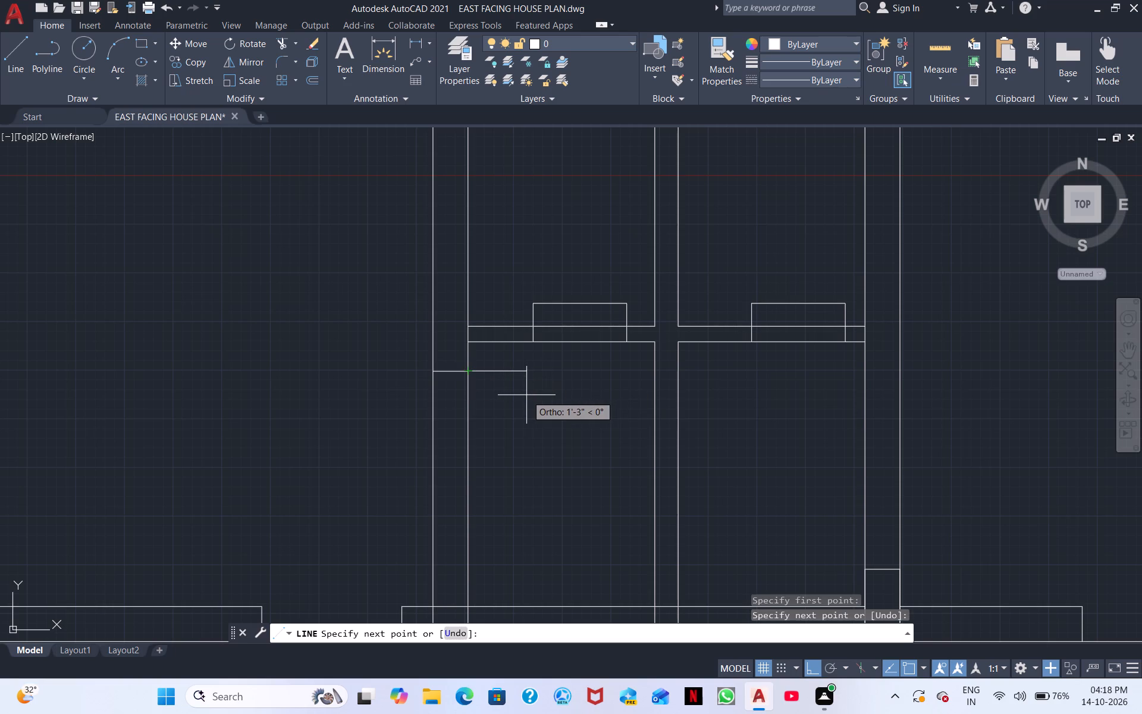
click(526, 395)
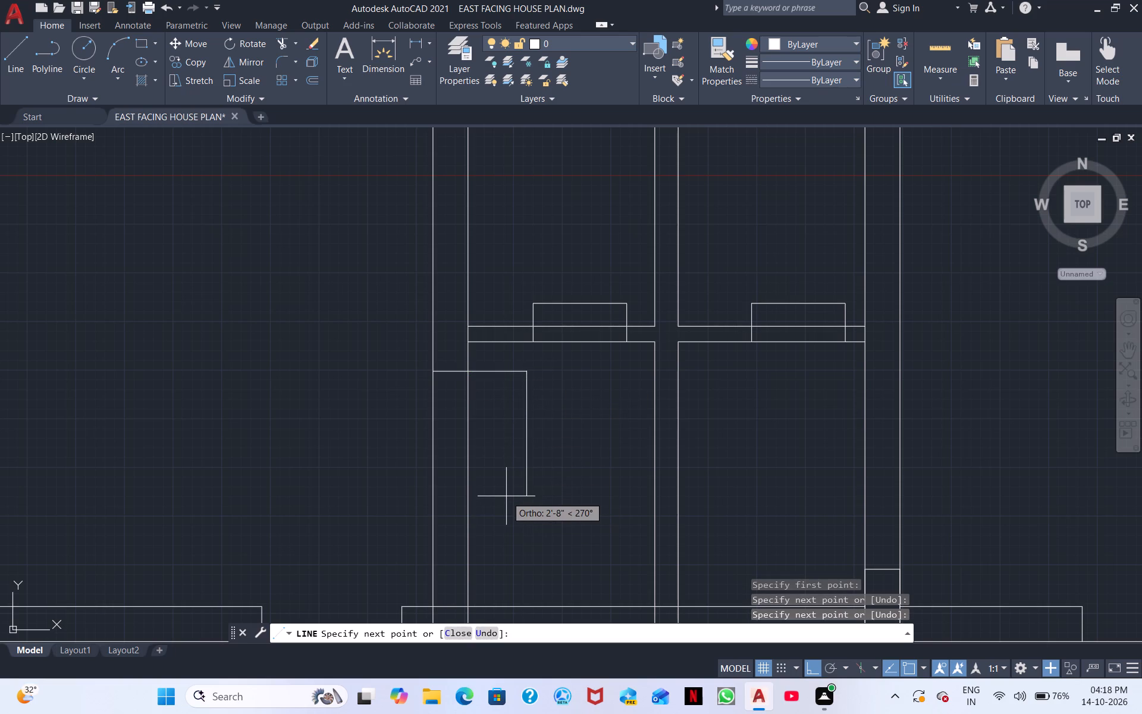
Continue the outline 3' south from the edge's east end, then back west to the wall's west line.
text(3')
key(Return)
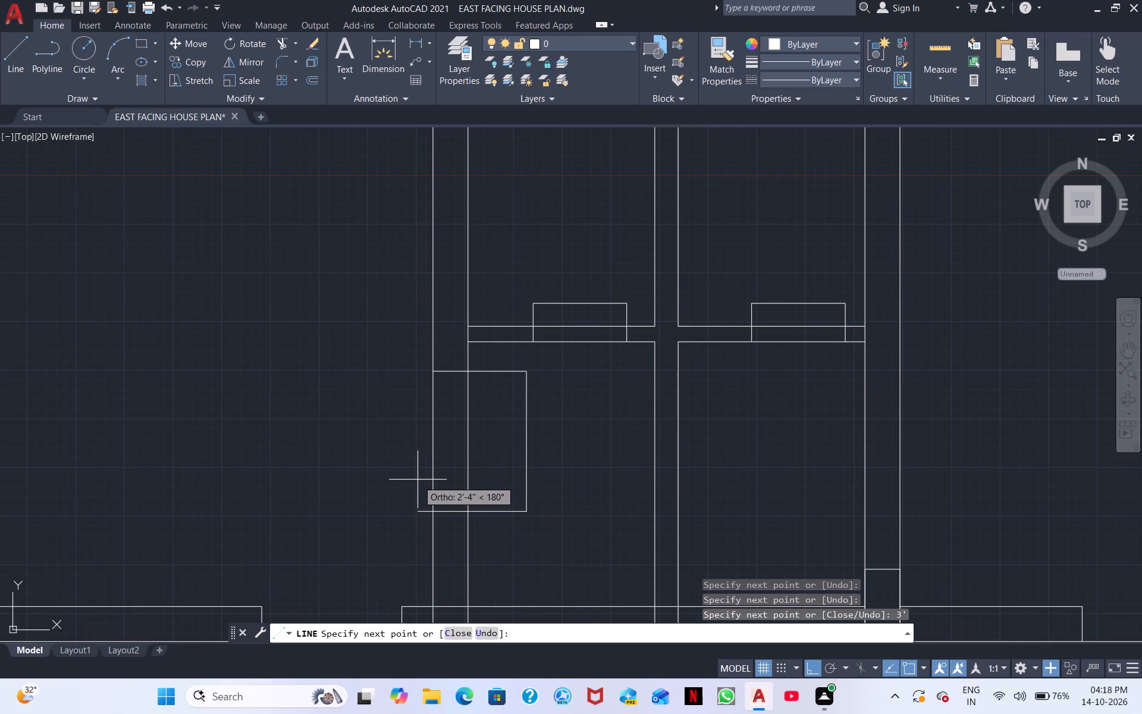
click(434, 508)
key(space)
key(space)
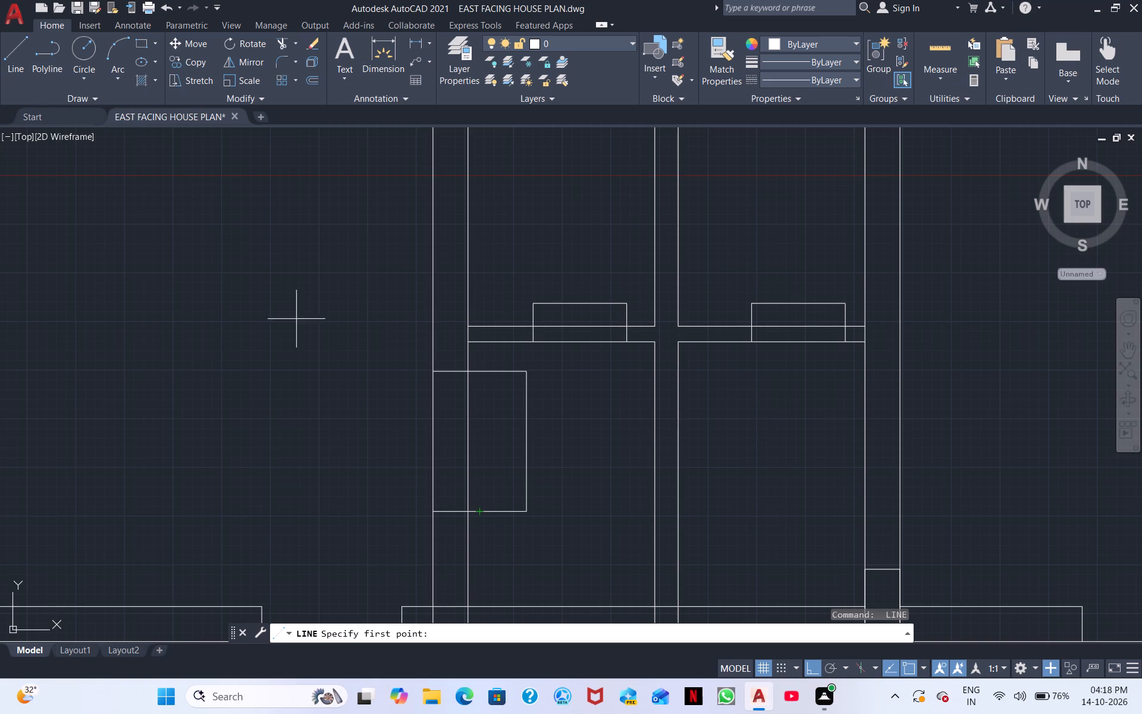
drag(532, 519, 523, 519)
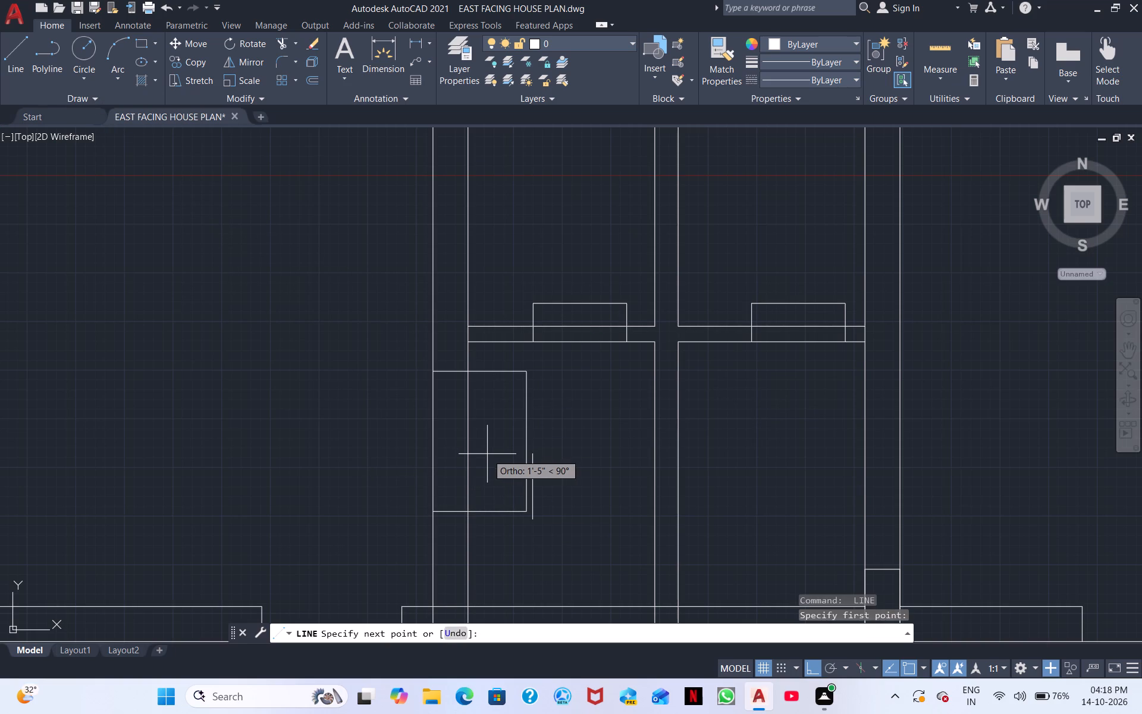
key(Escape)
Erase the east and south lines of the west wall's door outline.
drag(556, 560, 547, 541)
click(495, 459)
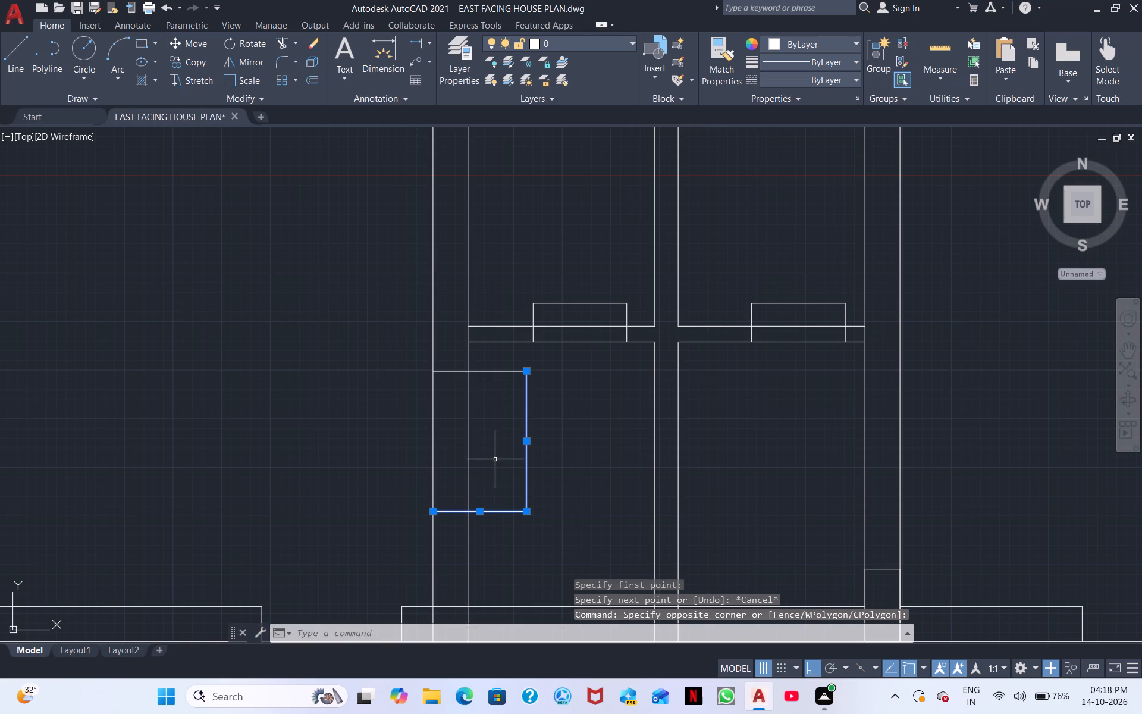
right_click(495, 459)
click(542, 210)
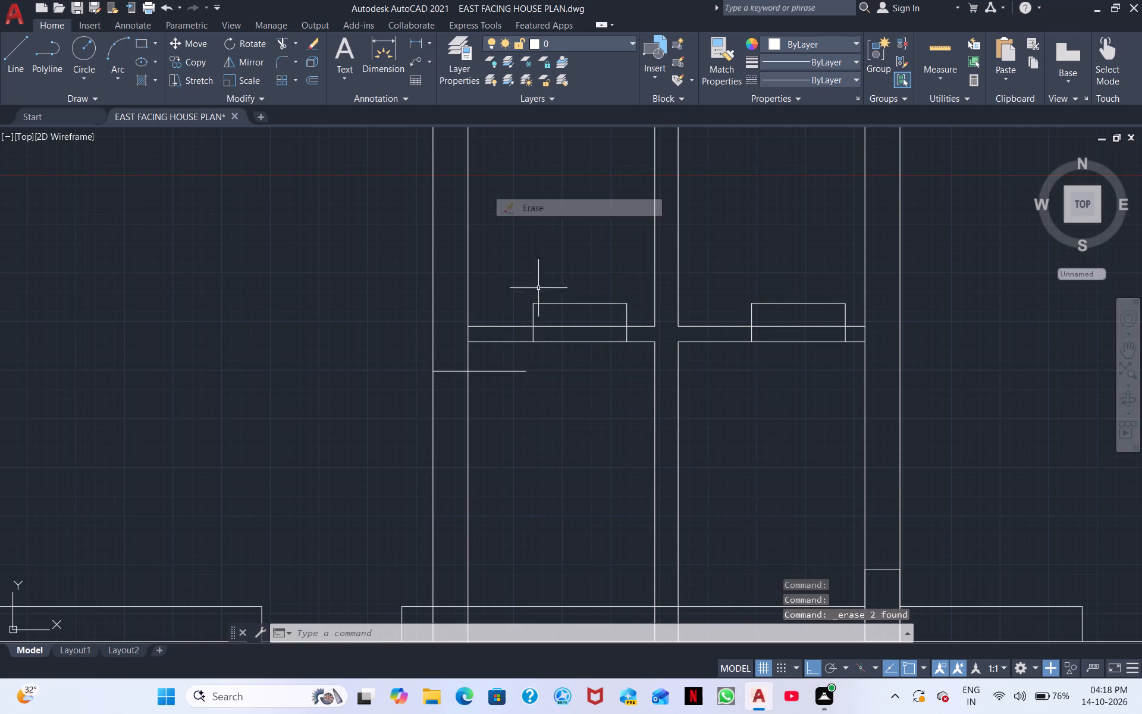
Complete the west wall's door outline with a 3' line south from its north edge's east end and a return to the wall's west line.
click(0, 49)
double_click(14, 50)
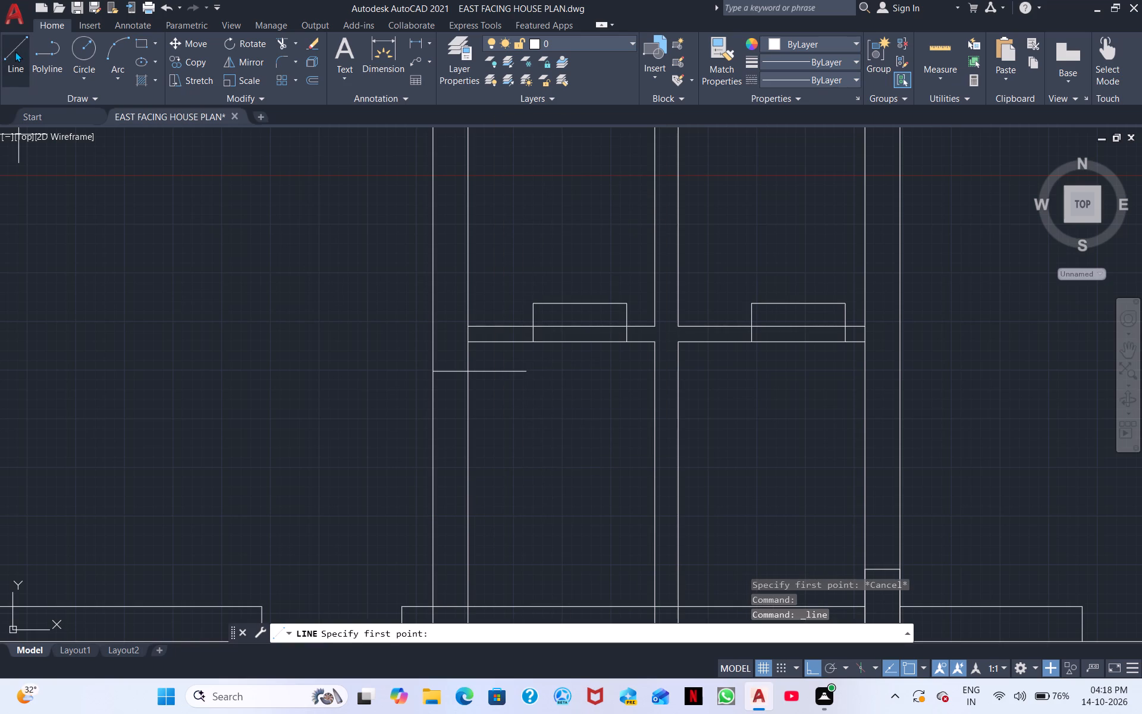
click(525, 369)
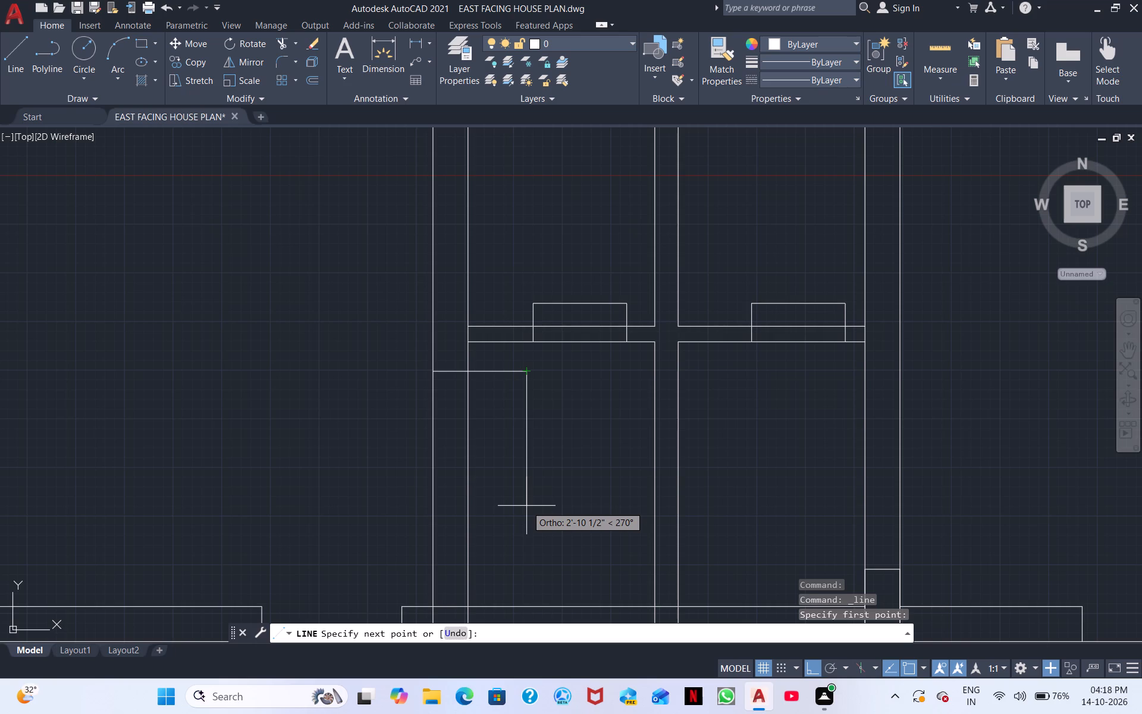
key(3)
key(apostrophe)
key(Return)
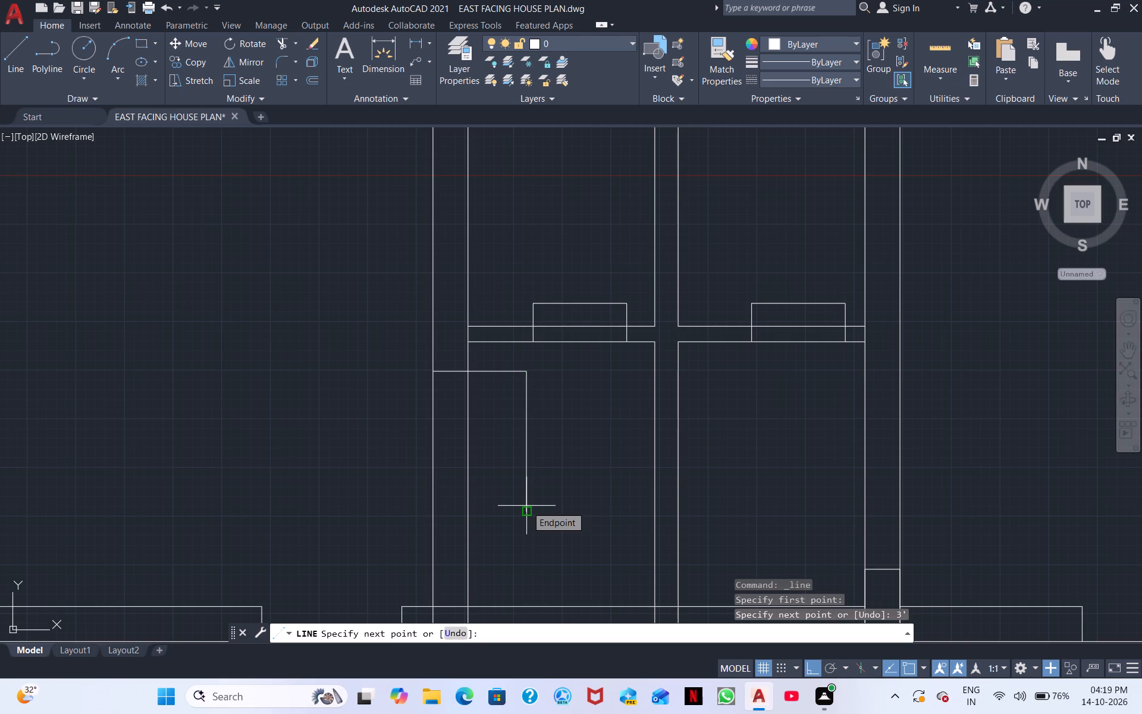
click(435, 506)
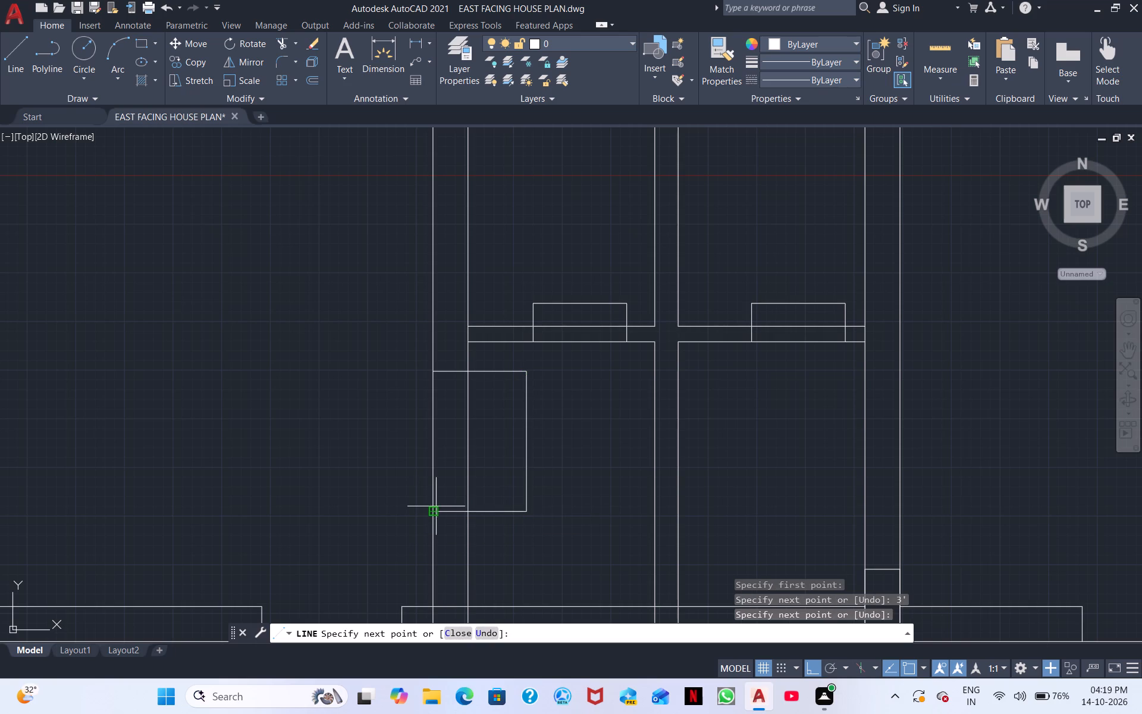
key(Escape)
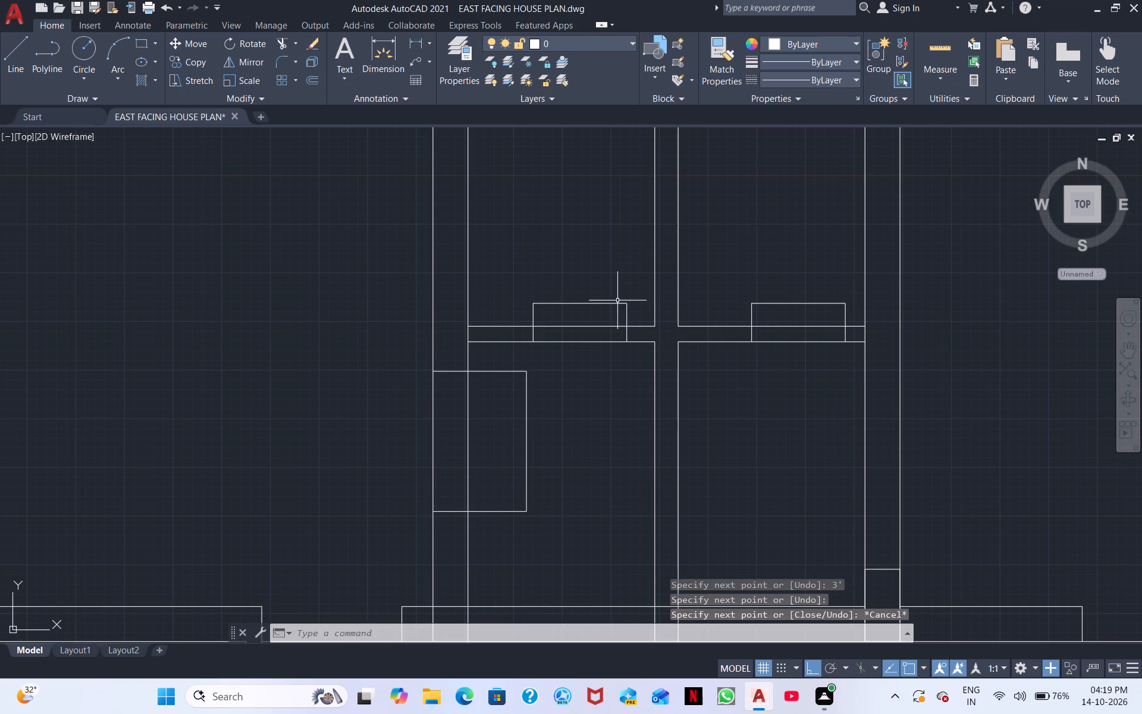
Select the west side line of the door outline on the western narrow room's cross wall.
click(626, 312)
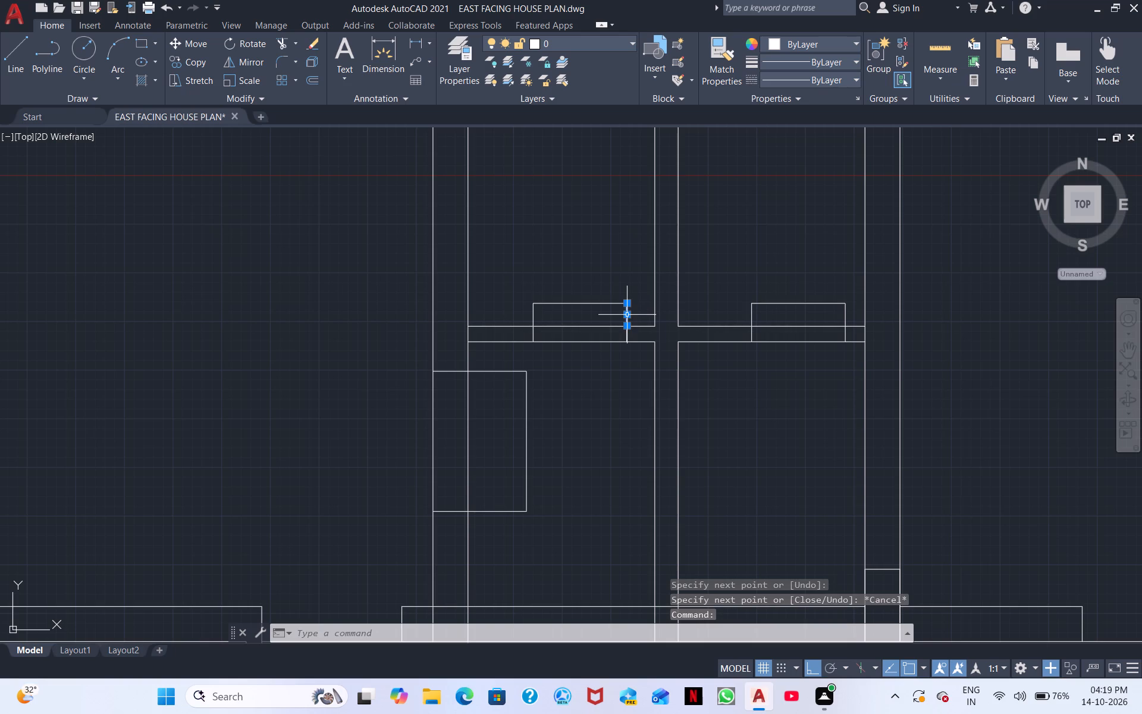
key(Escape)
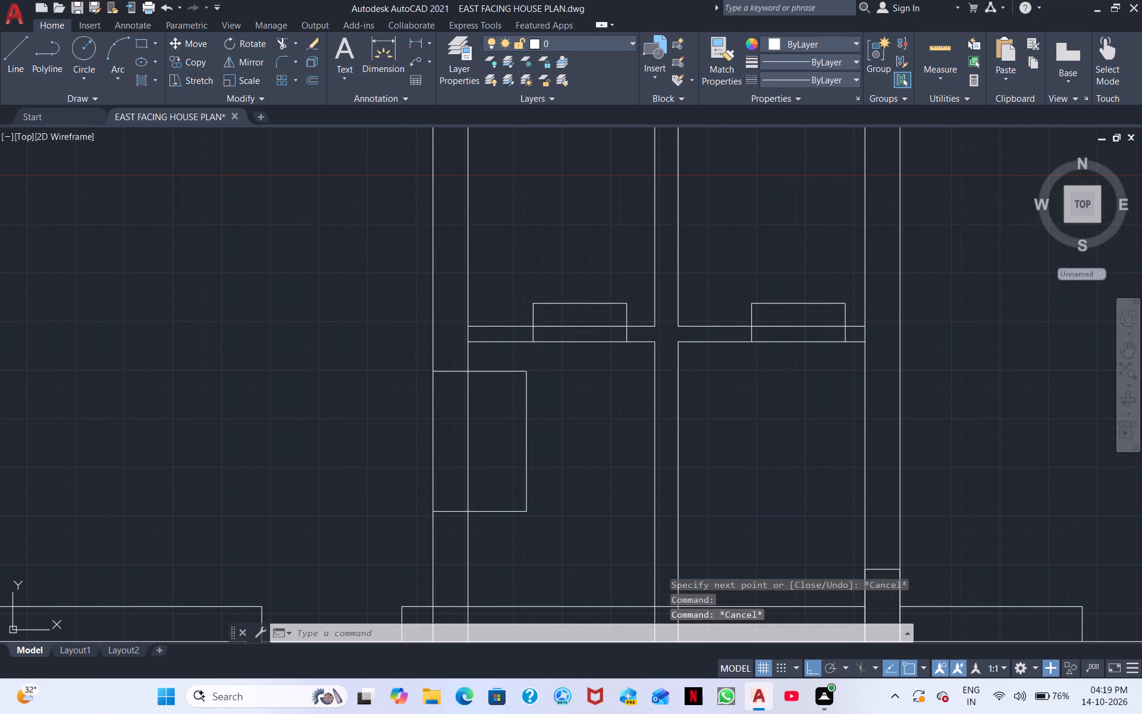
click(534, 317)
right_click(534, 317)
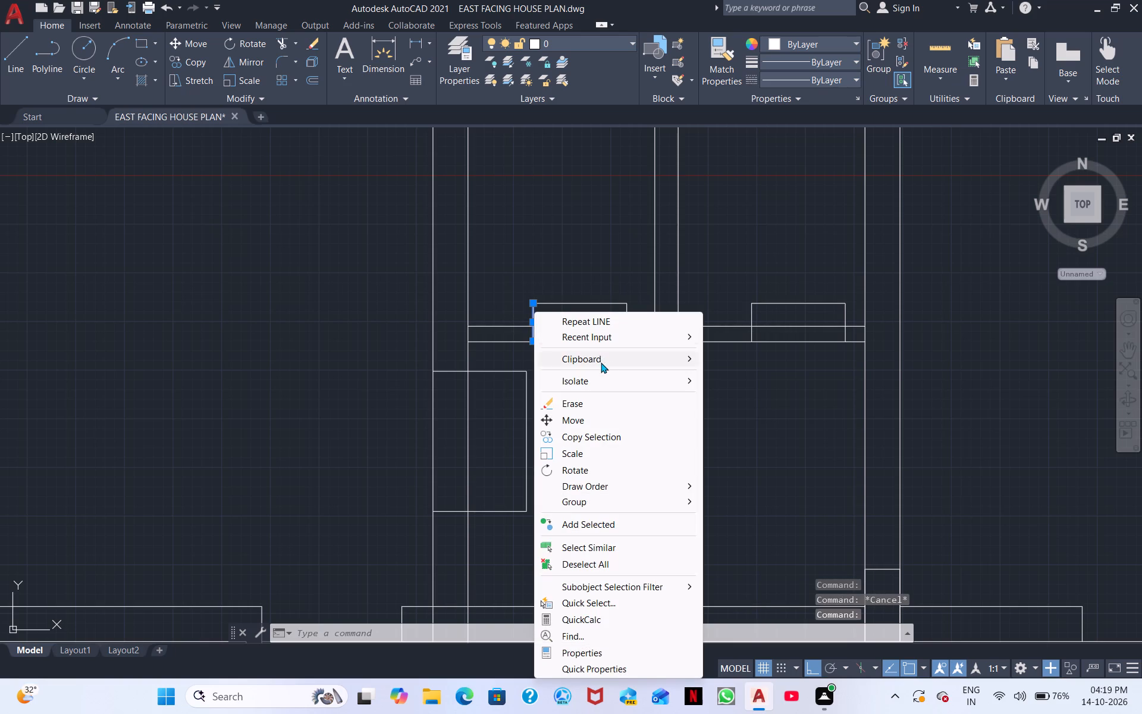
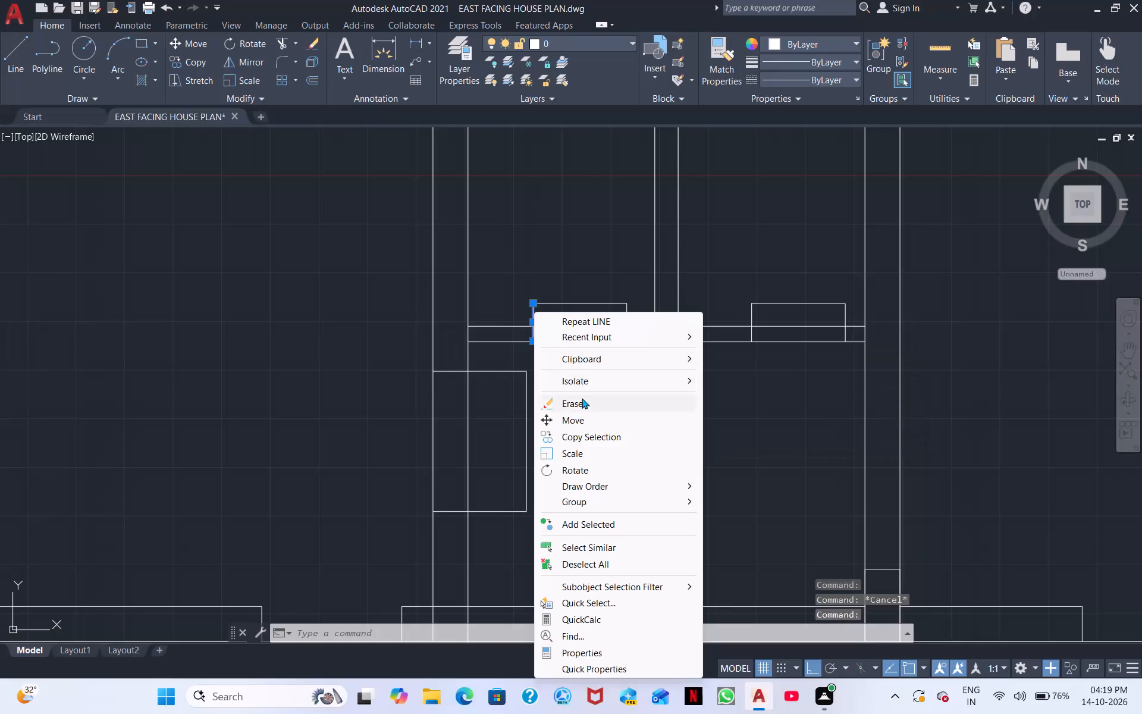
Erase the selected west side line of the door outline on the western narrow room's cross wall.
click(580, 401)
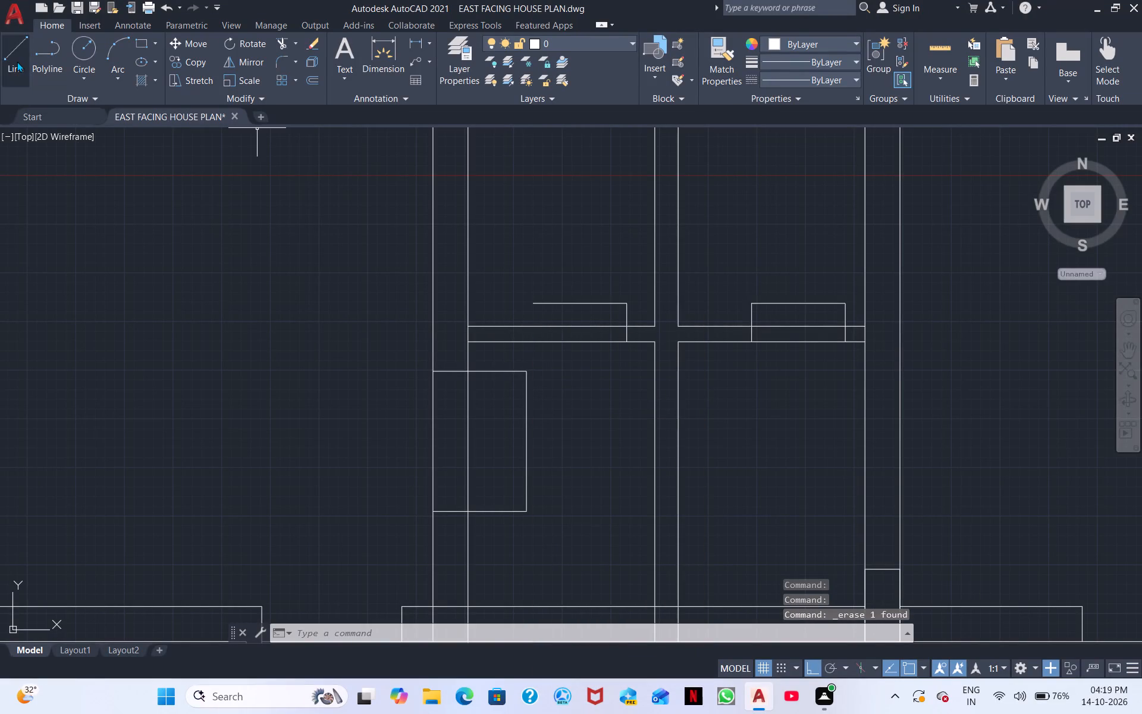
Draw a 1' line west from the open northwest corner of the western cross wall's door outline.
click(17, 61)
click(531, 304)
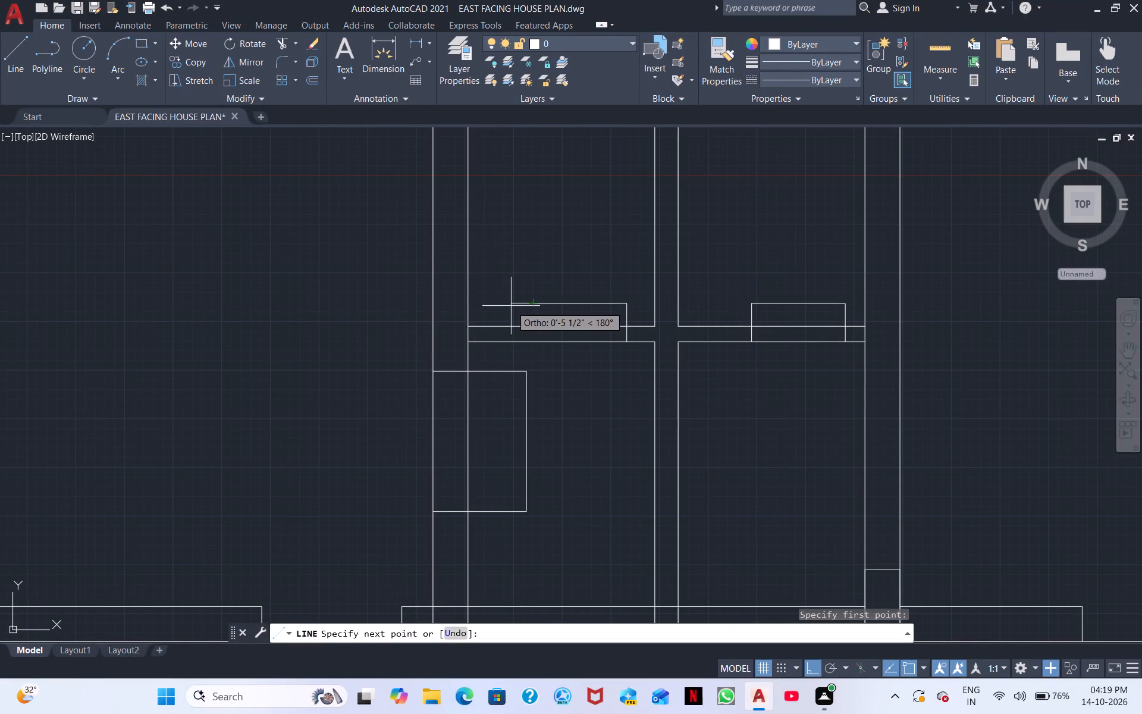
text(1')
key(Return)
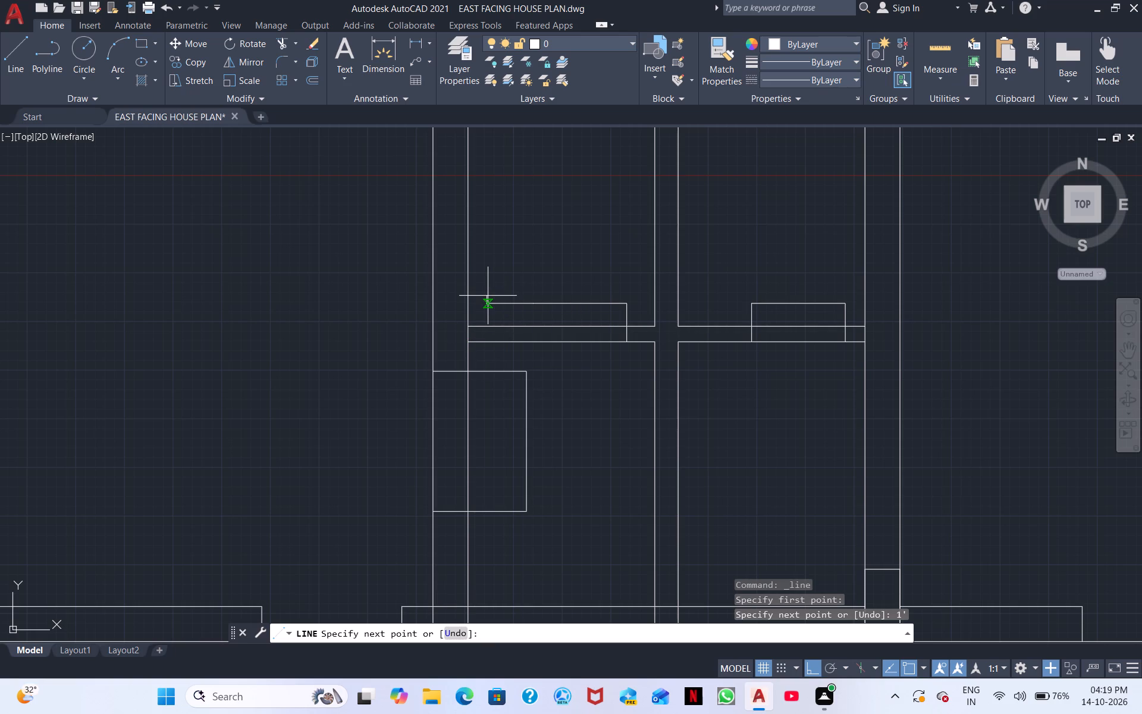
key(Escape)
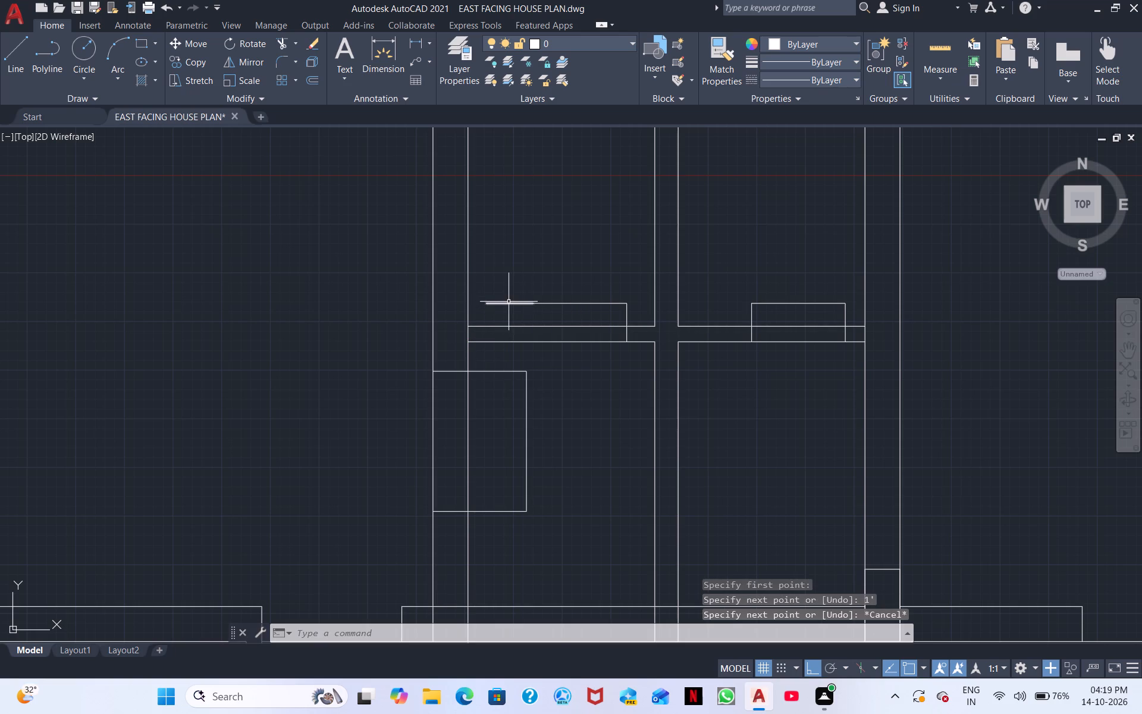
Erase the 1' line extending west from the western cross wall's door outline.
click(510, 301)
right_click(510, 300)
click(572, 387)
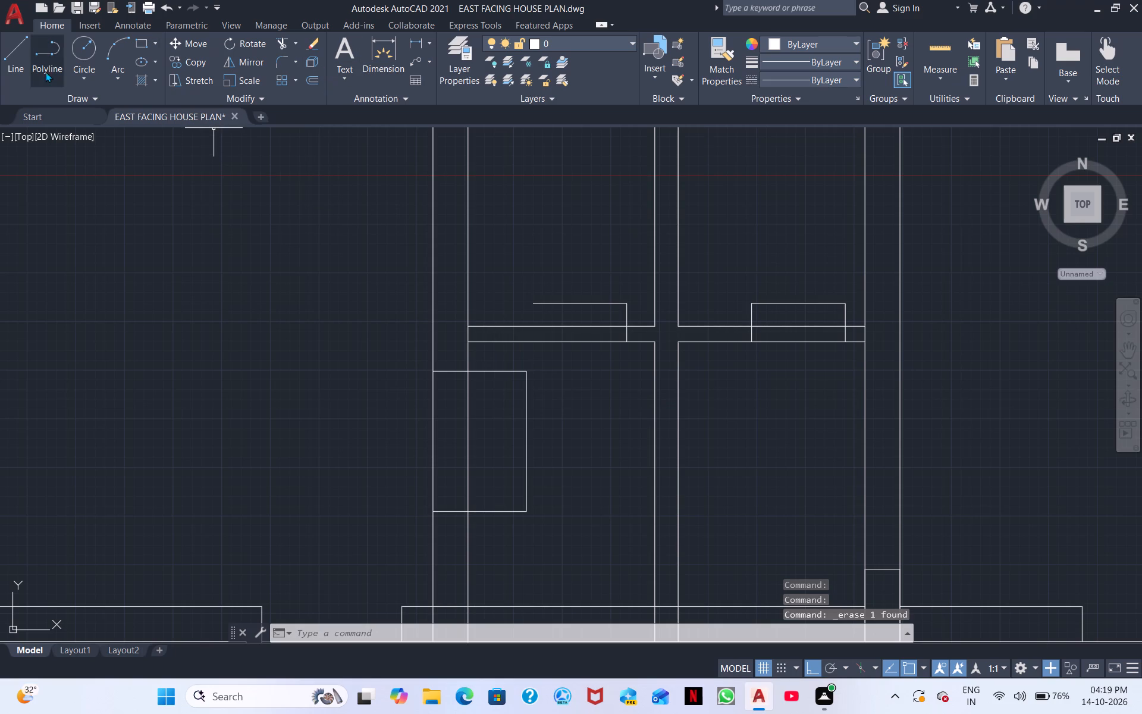
Redraw the west side of the western cross wall's door outline from its northwest corner down to the wall's south line.
click(15, 64)
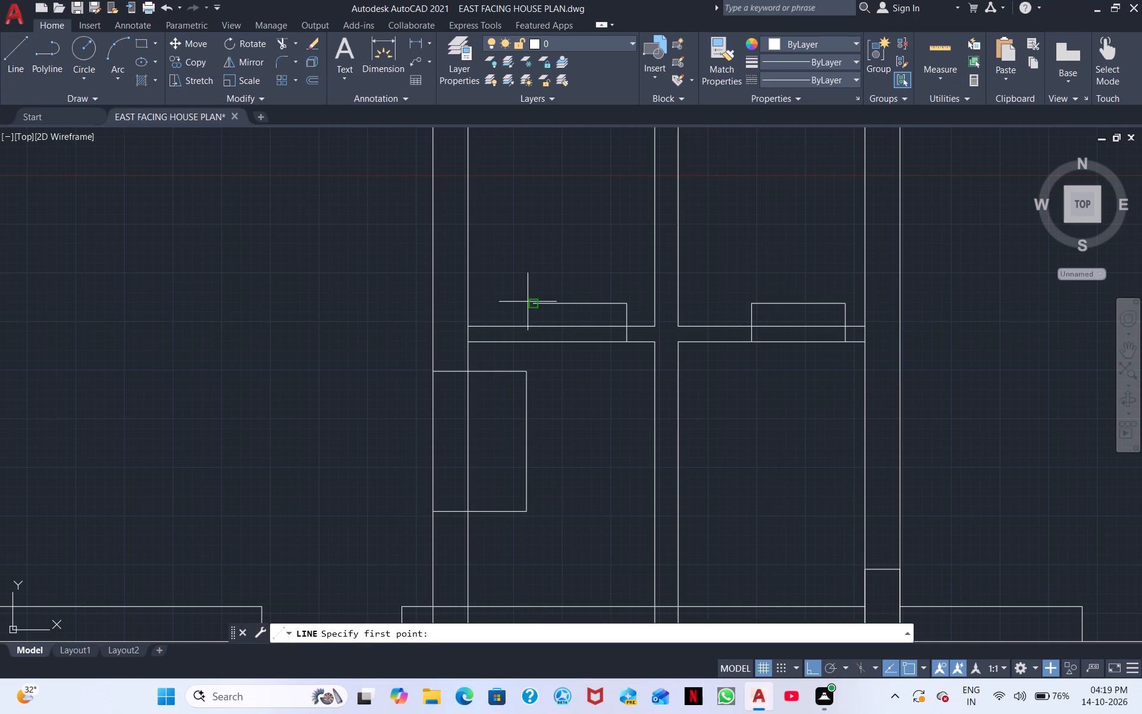
click(532, 302)
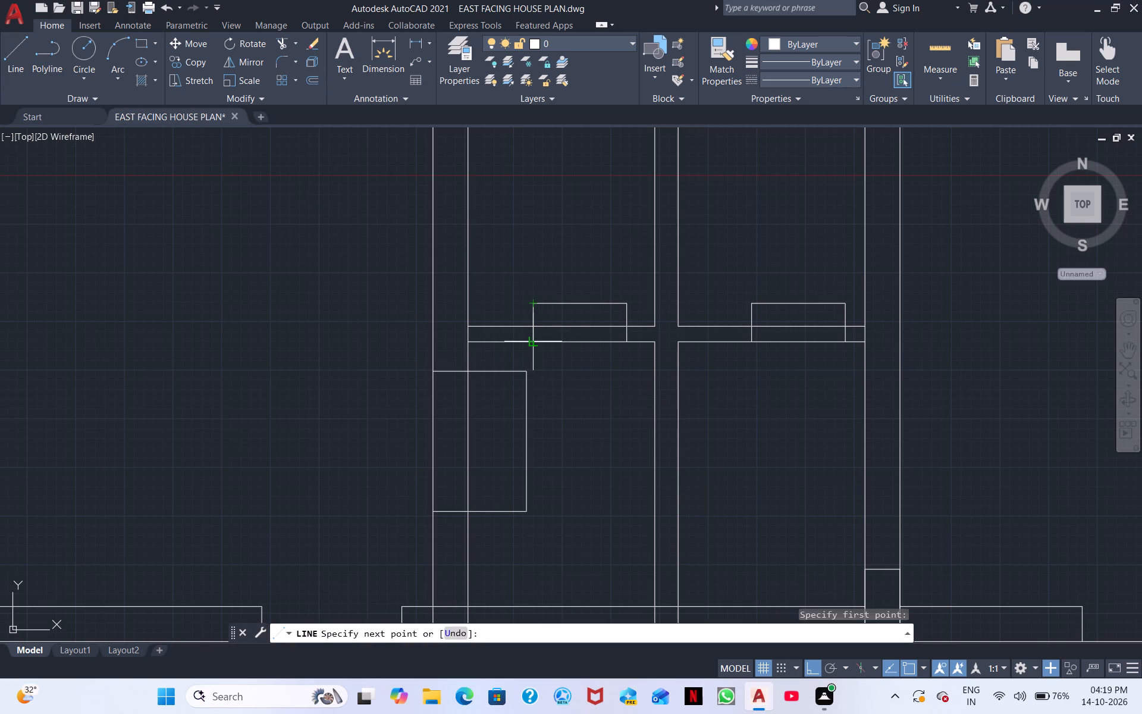
click(532, 345)
key(Escape)
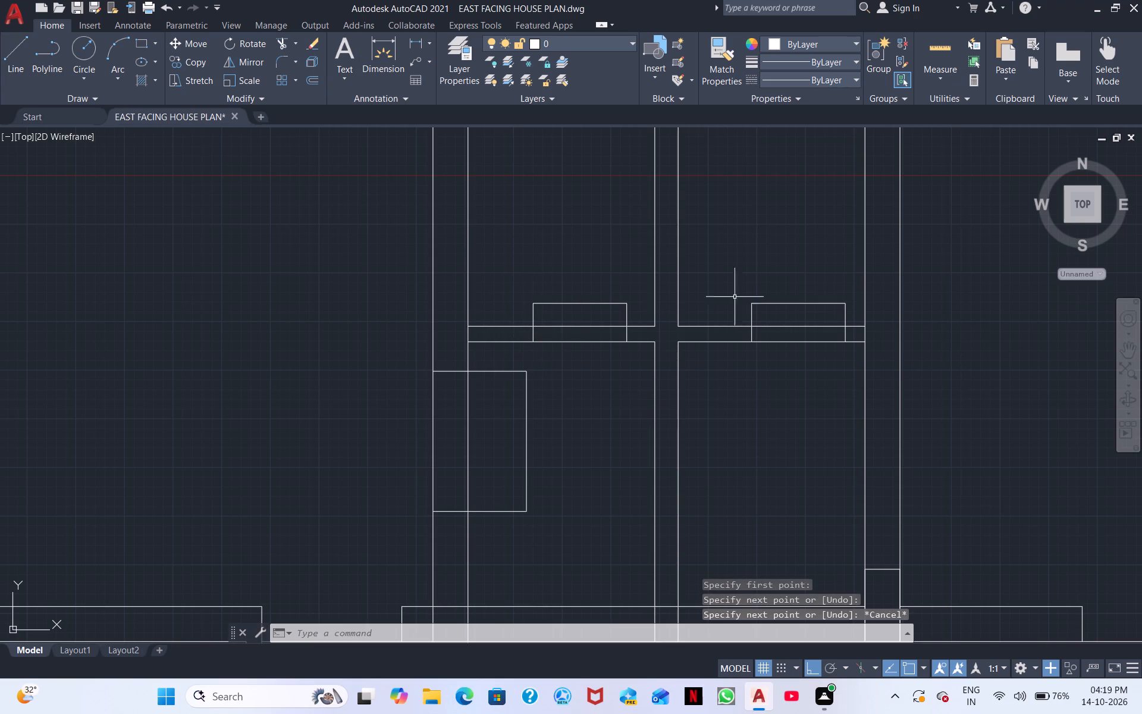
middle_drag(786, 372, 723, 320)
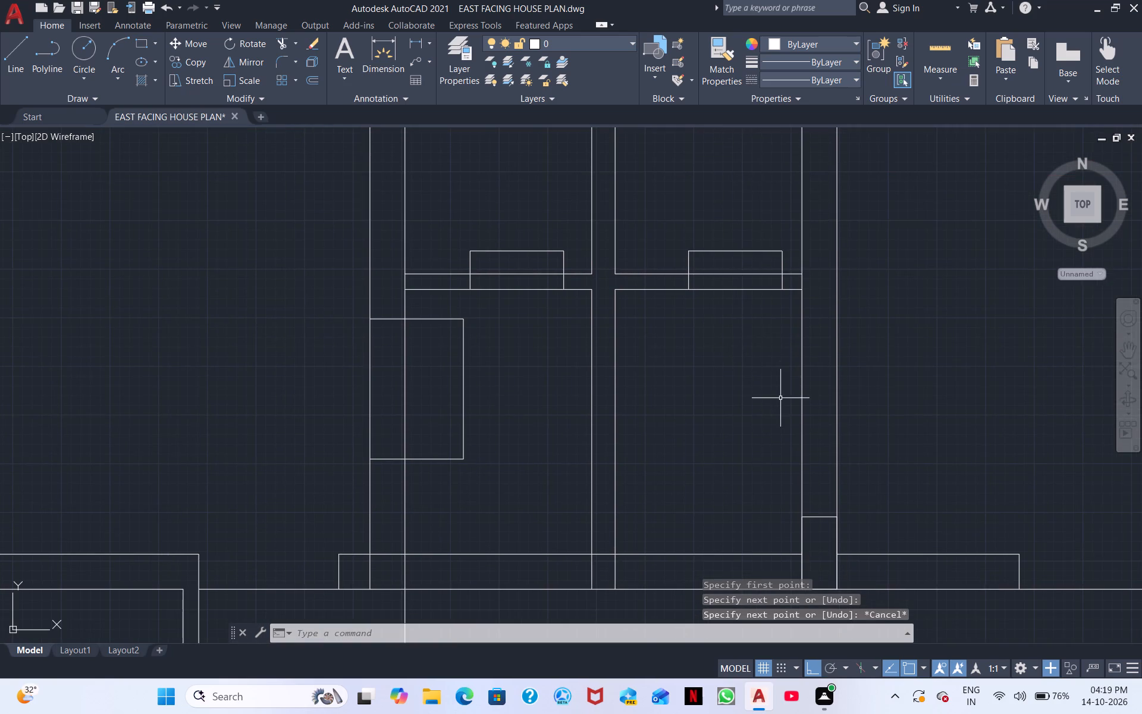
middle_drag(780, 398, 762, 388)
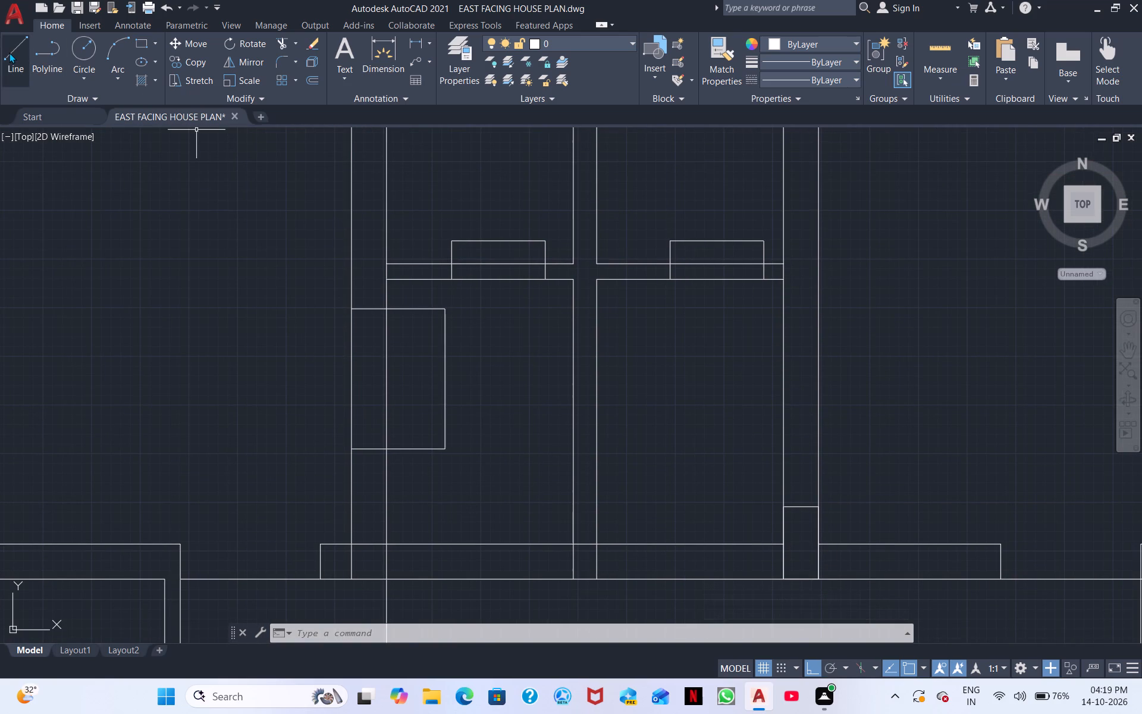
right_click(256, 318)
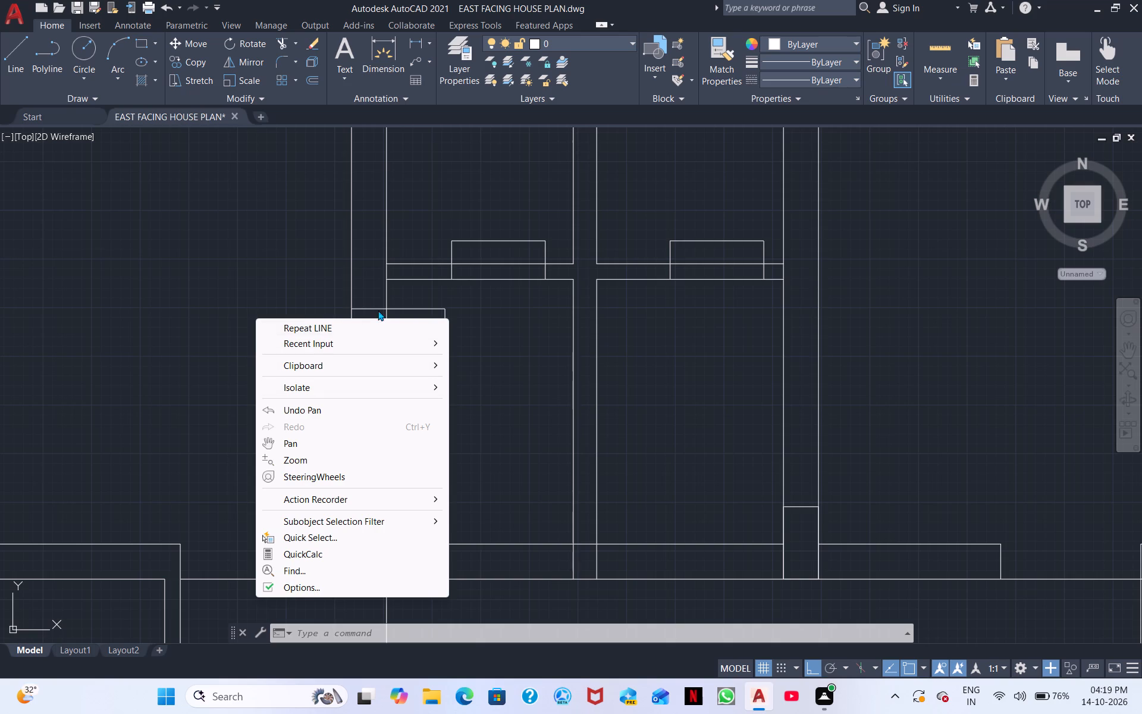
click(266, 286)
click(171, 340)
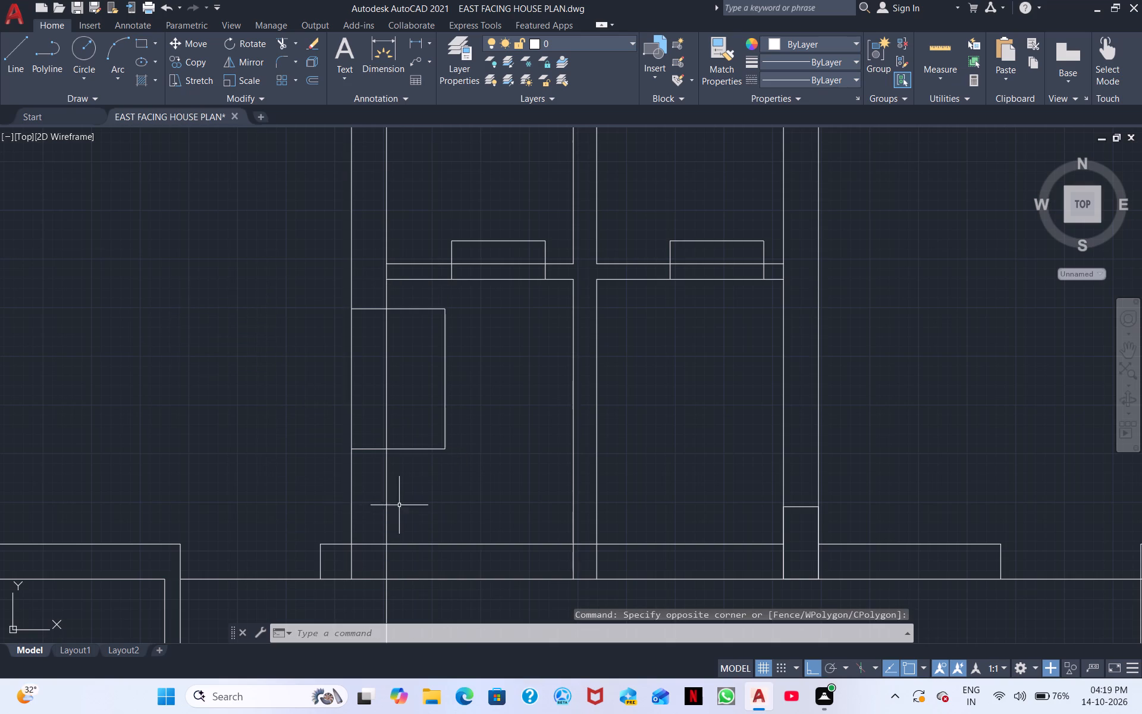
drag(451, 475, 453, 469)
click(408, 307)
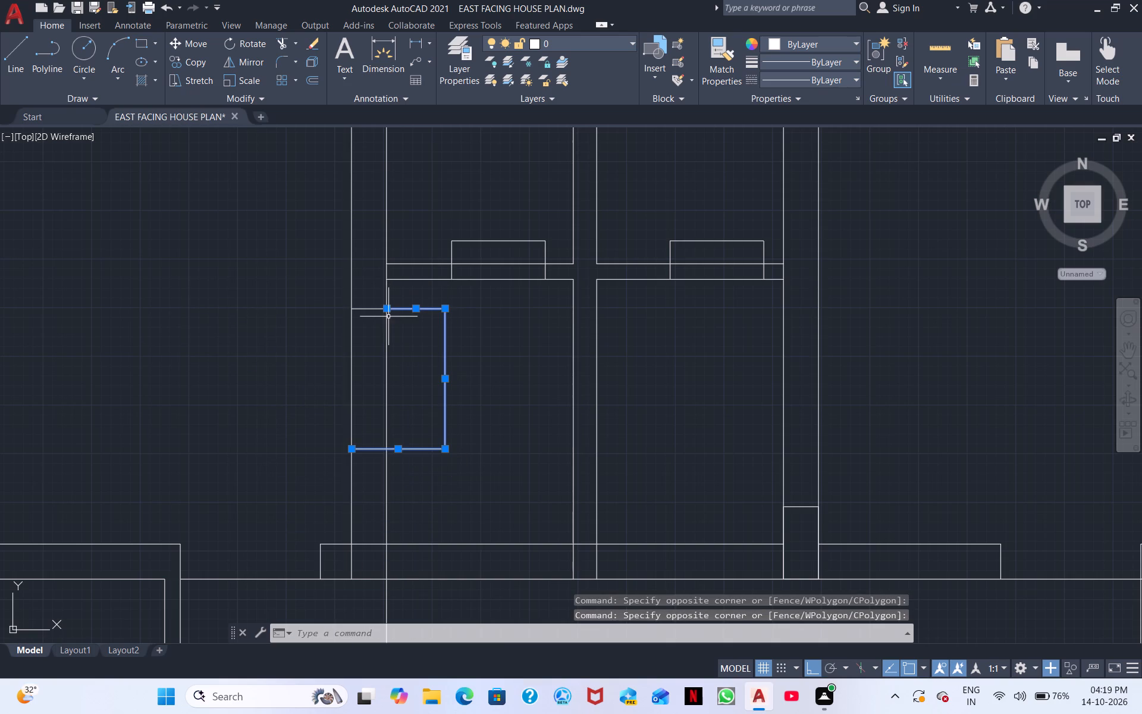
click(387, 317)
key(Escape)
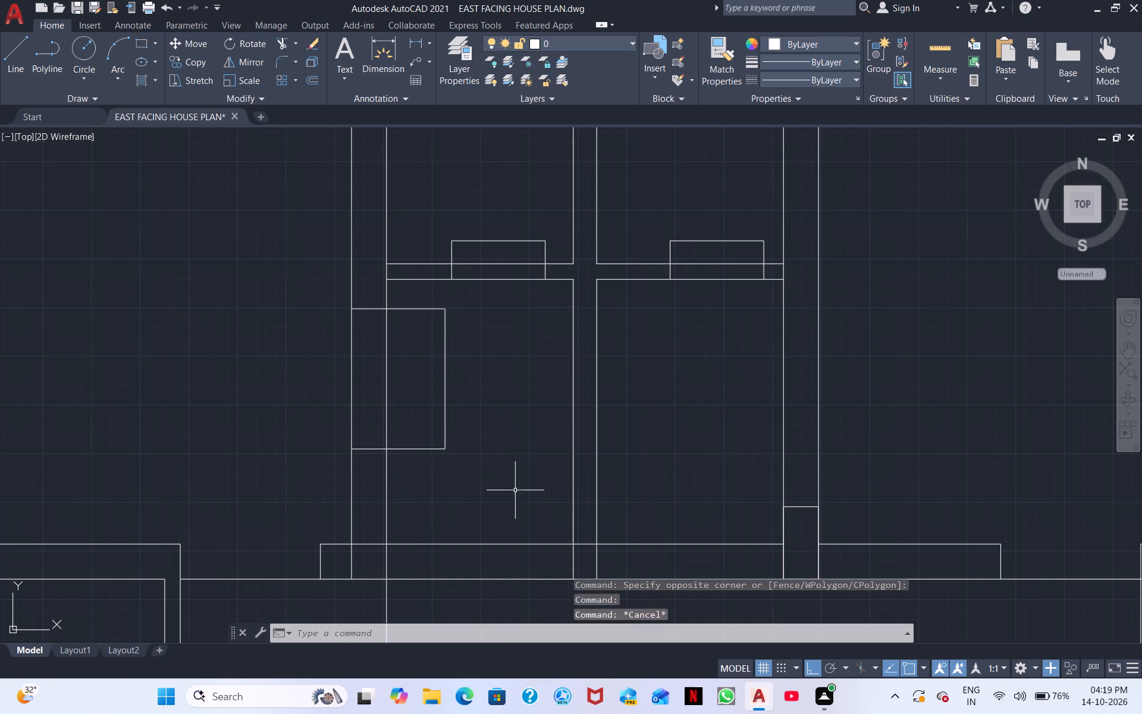
Copy the west wall's door outline from its northwest corner straight across to the west line of the eastern narrow room's east wall.
drag(515, 490, 494, 474)
click(410, 298)
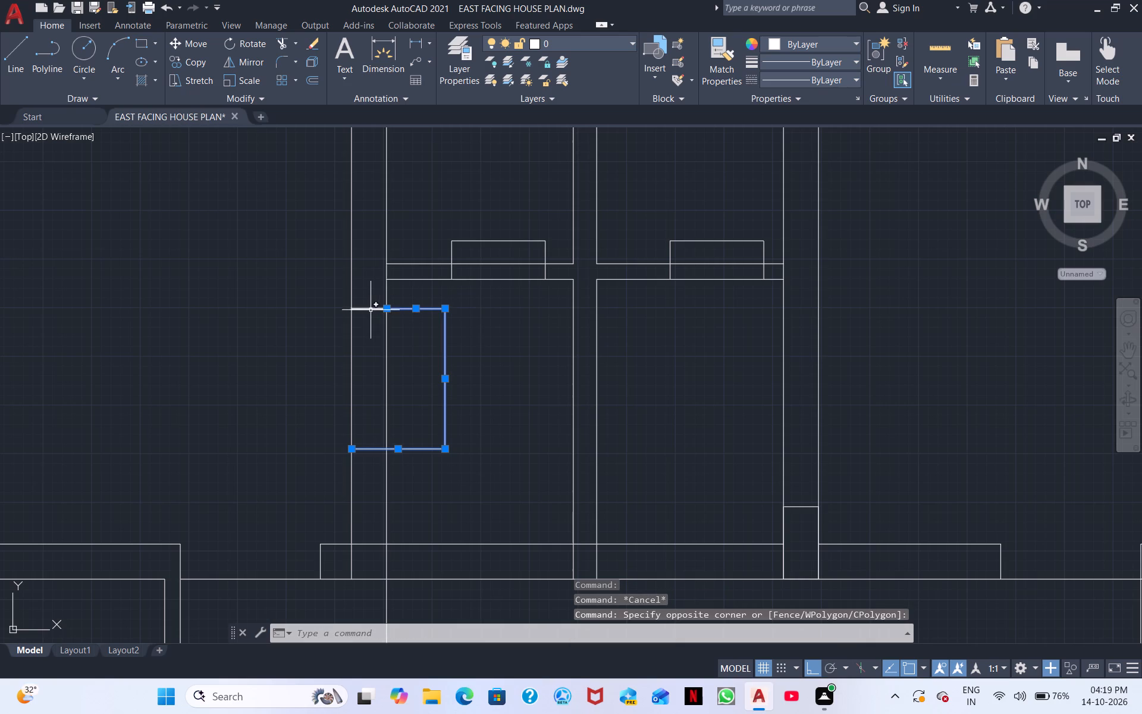
click(371, 310)
right_click(369, 314)
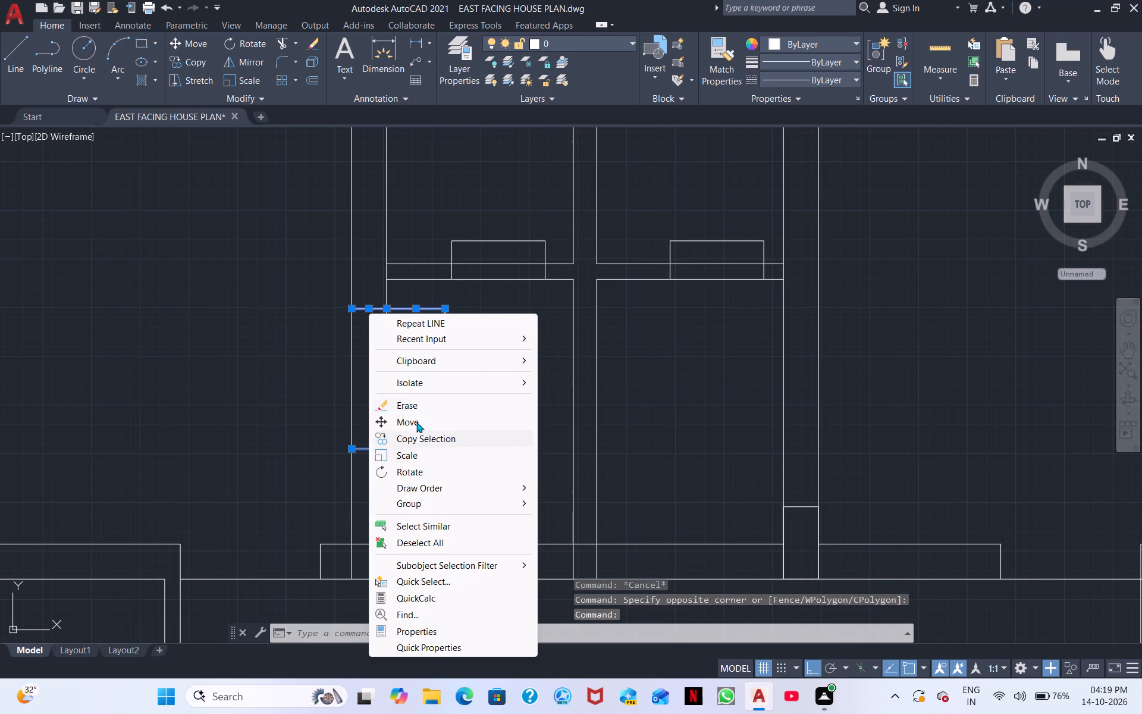
click(415, 435)
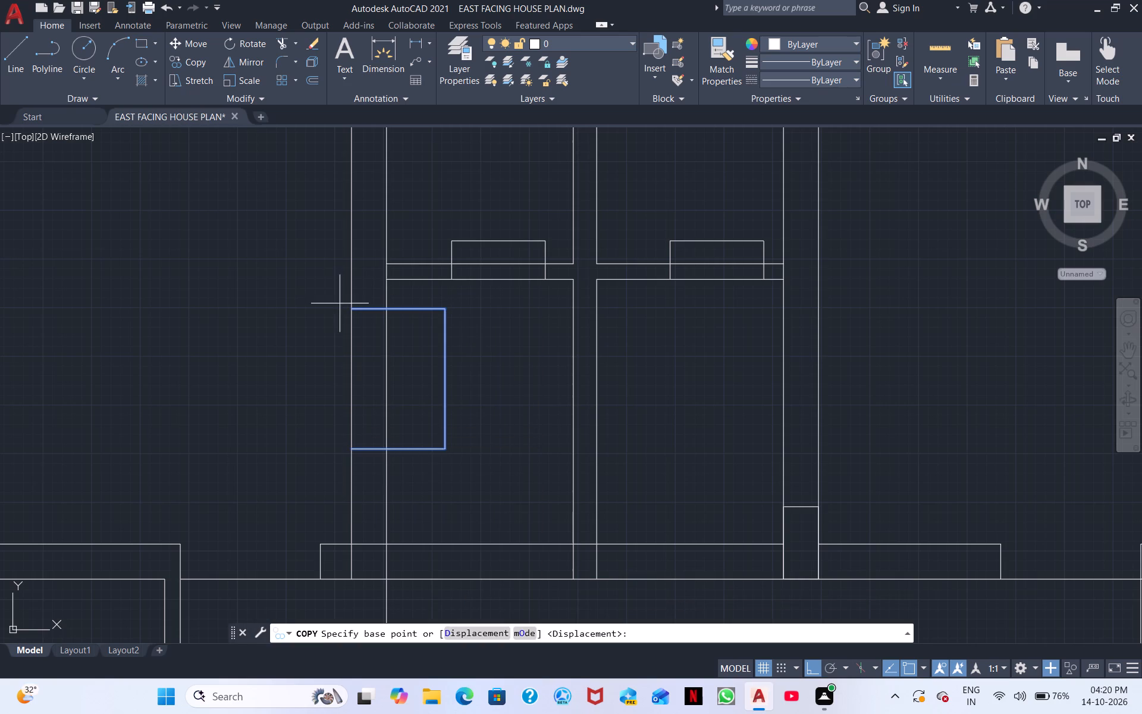
click(353, 312)
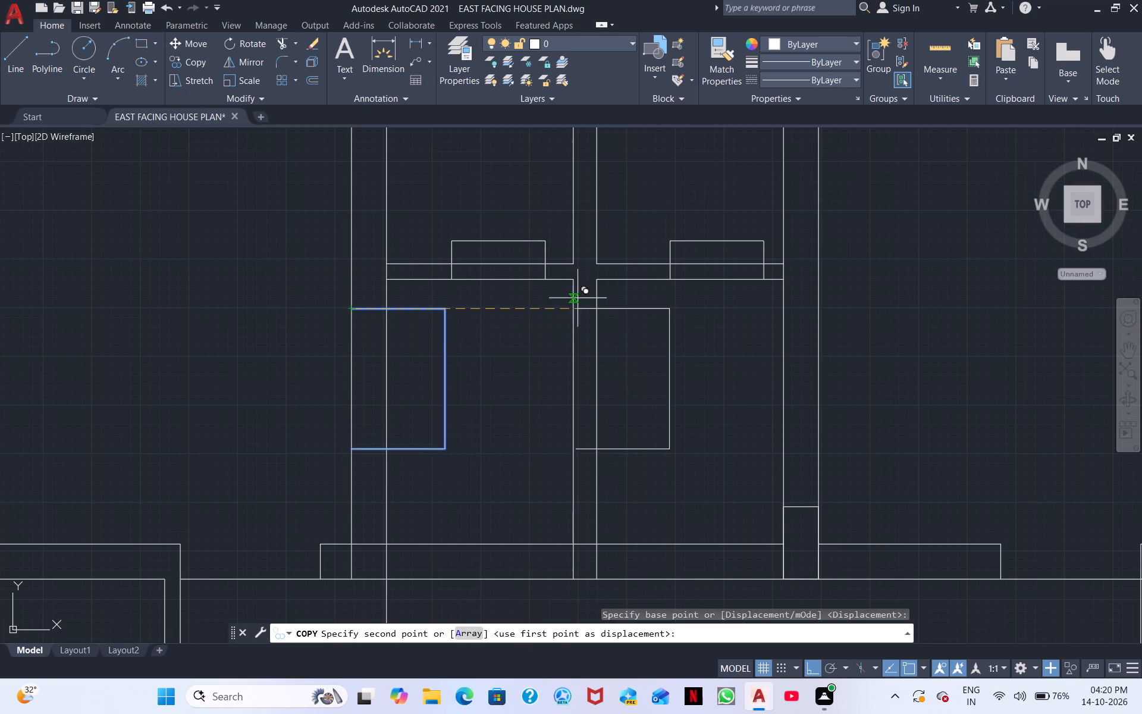
click(785, 311)
key(Escape)
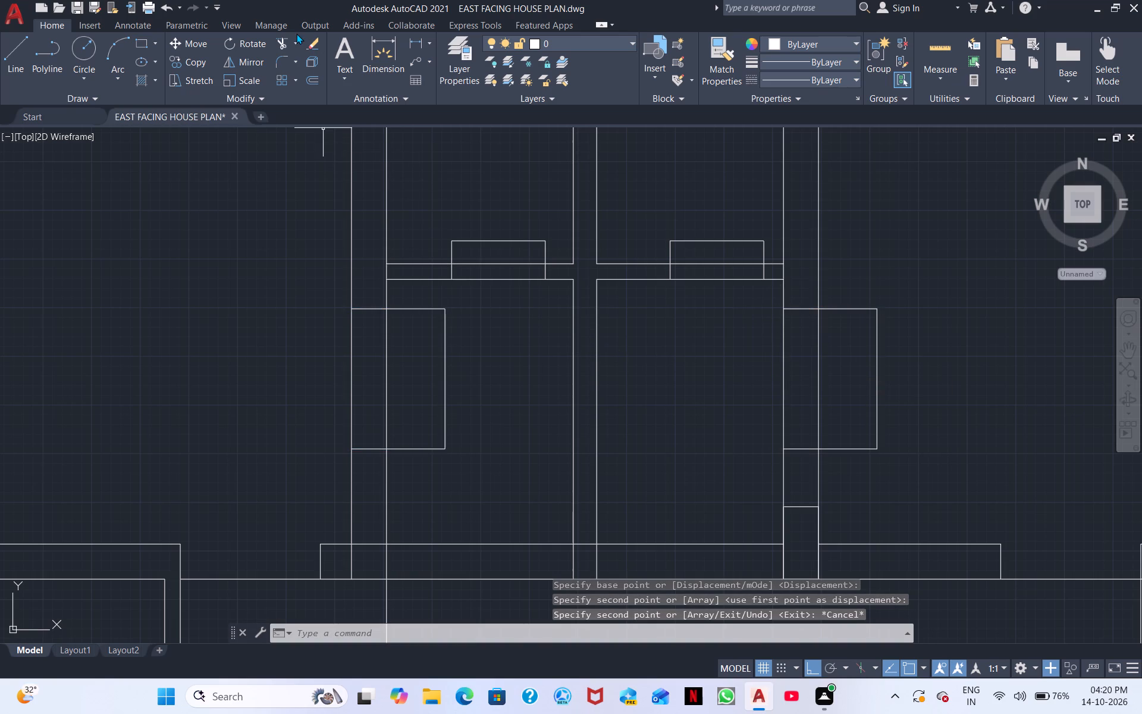
Trim the western cross wall's north line between the door sides and remove the outline's parts projecting north of the wall.
click(276, 45)
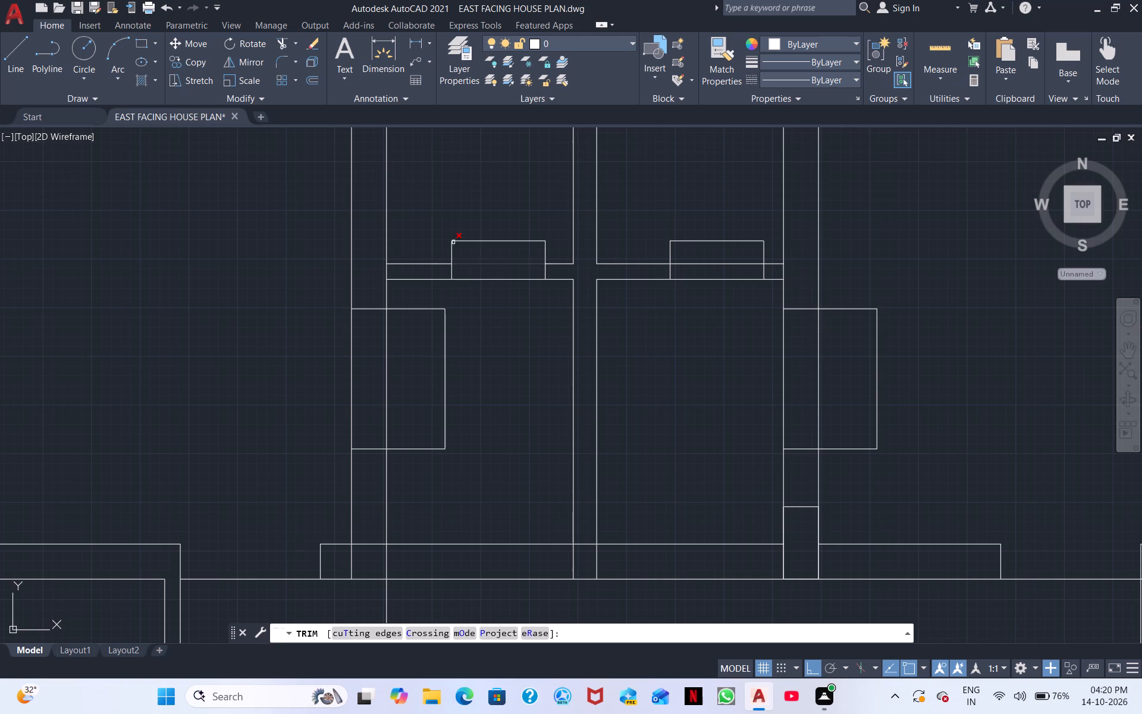
click(498, 263)
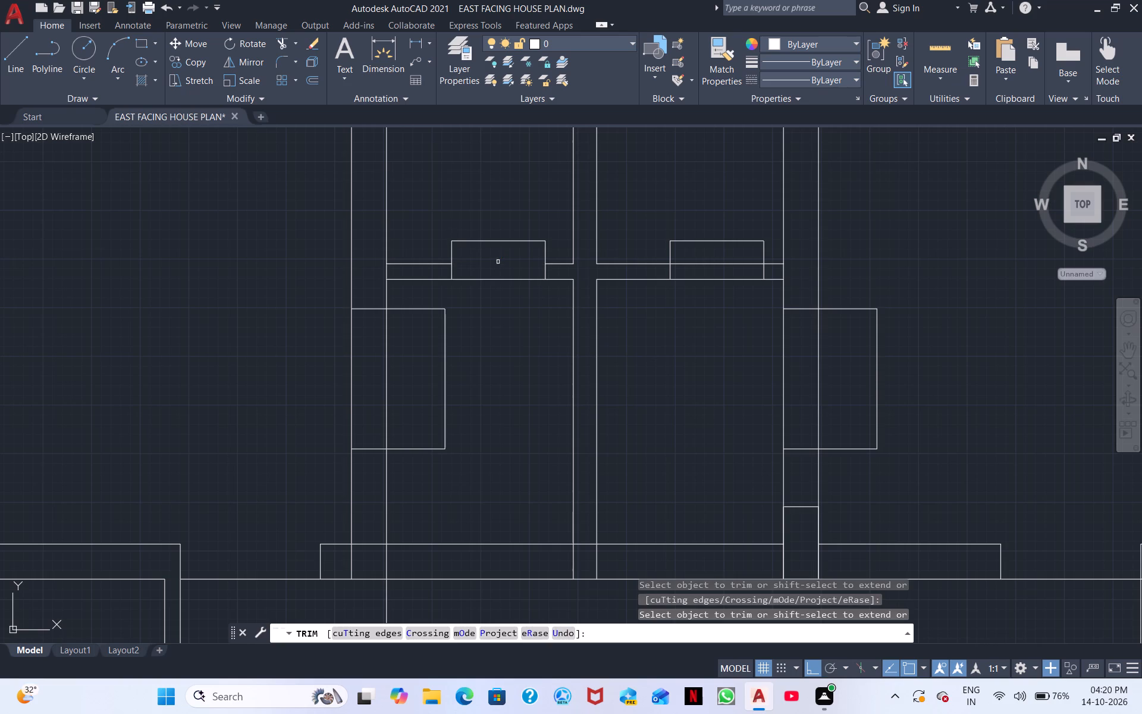
click(501, 239)
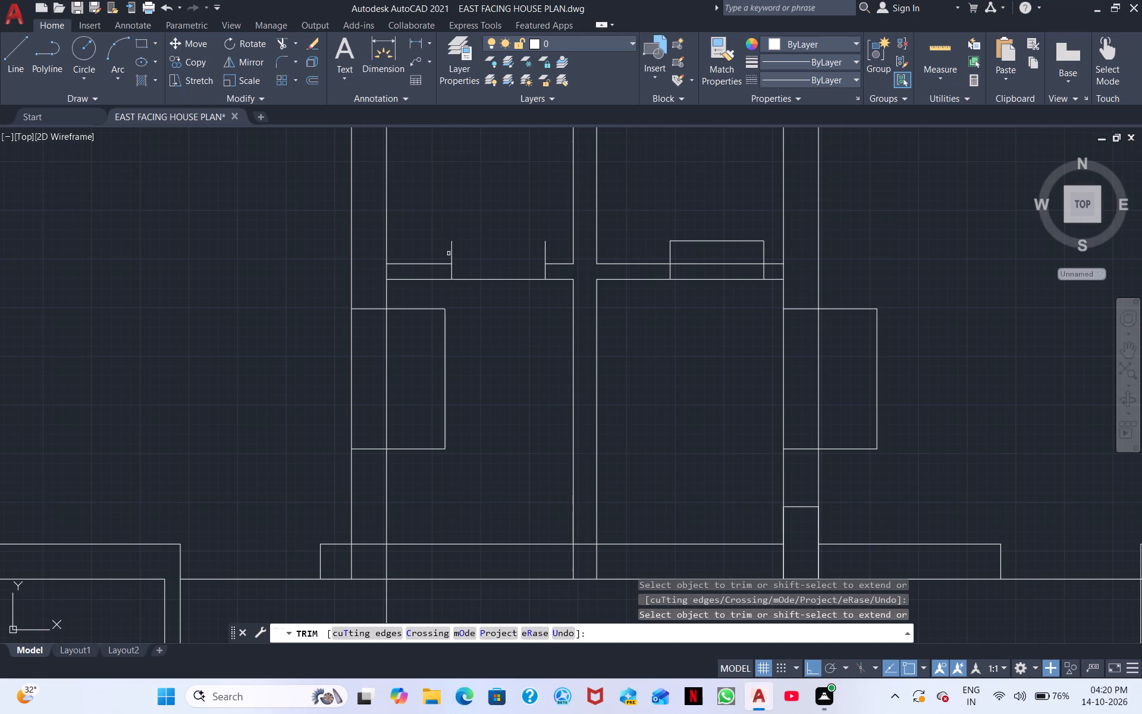
click(454, 253)
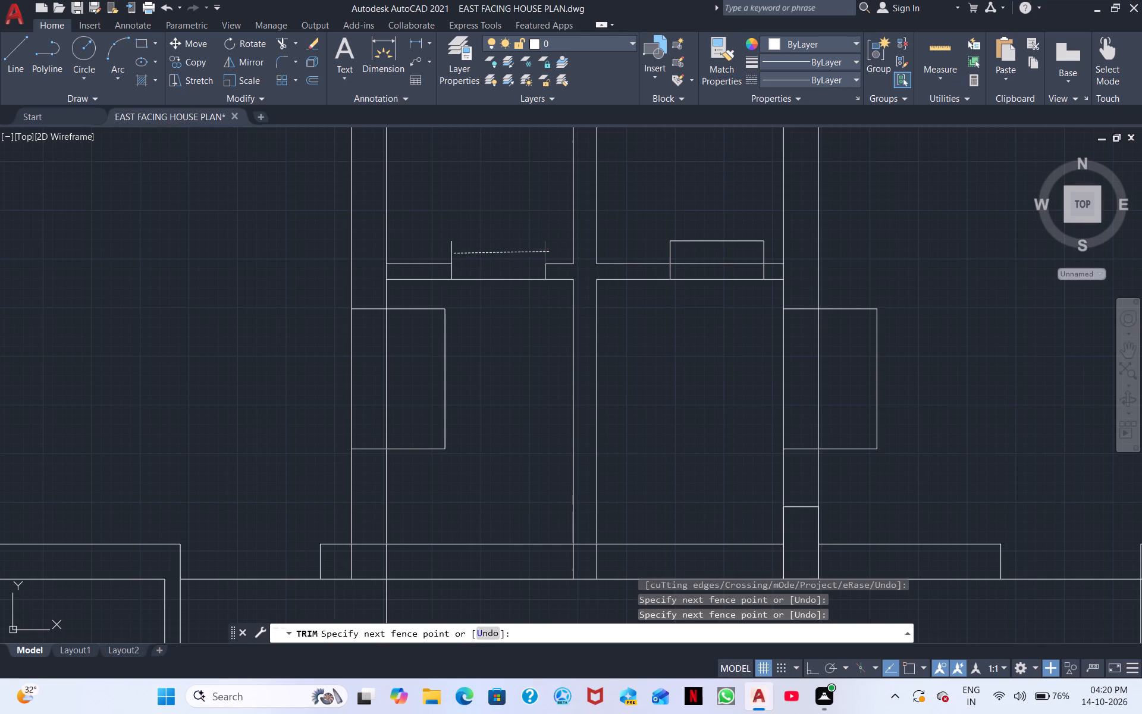
click(549, 252)
drag(470, 258, 442, 251)
click(442, 251)
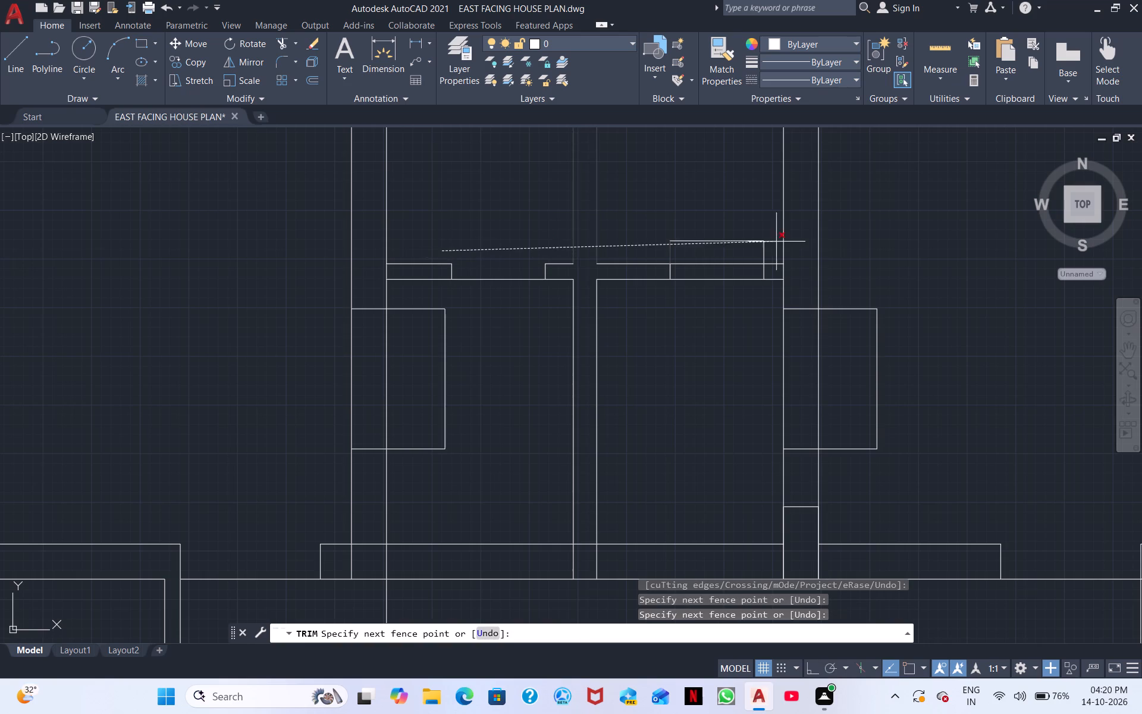
click(530, 253)
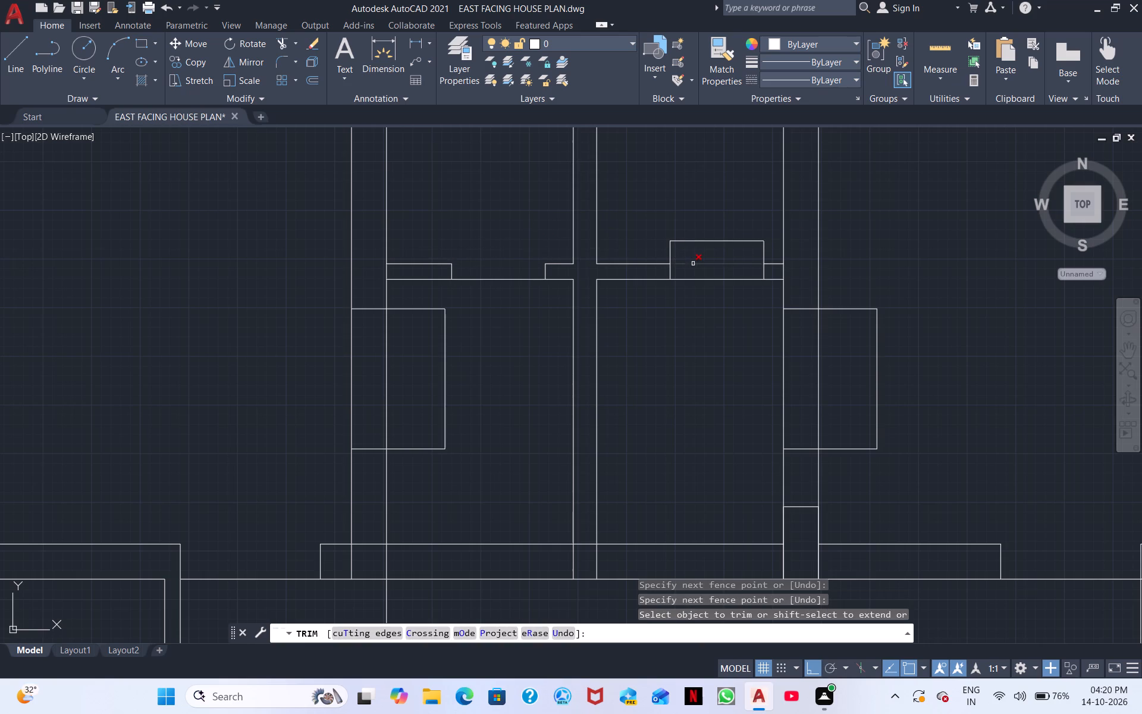
Trim the eastern cross wall's north line between the door sides and remove the outline's parts projecting north of the wall.
click(693, 264)
click(697, 240)
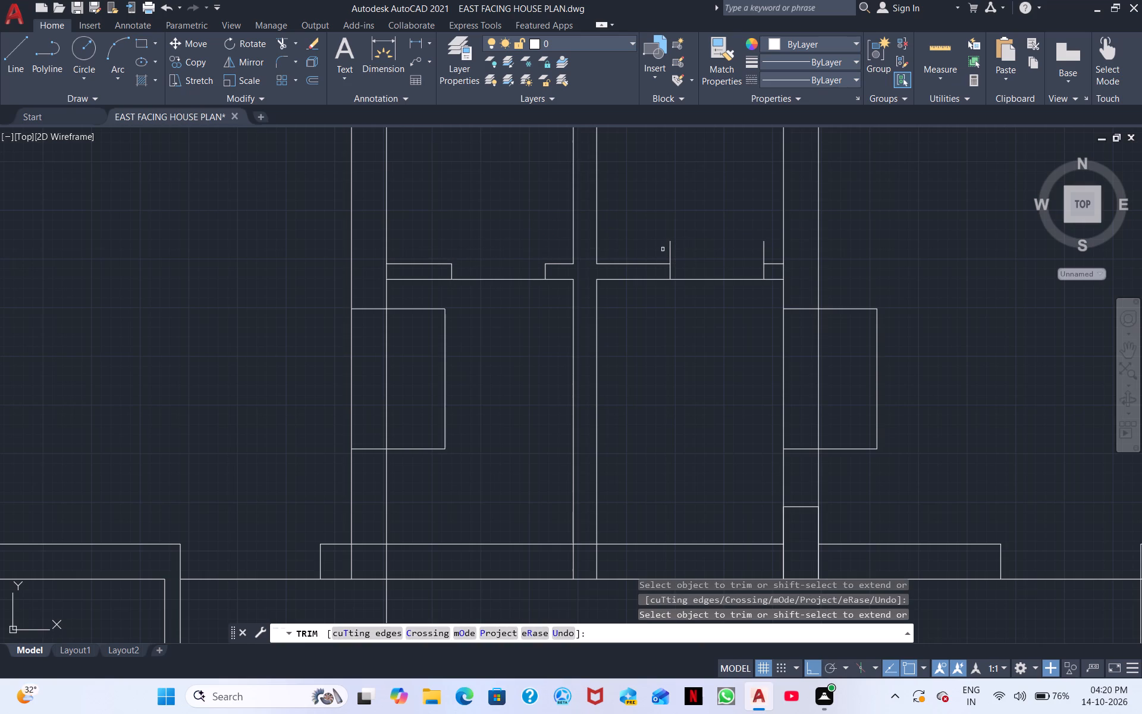
drag(664, 251, 688, 251)
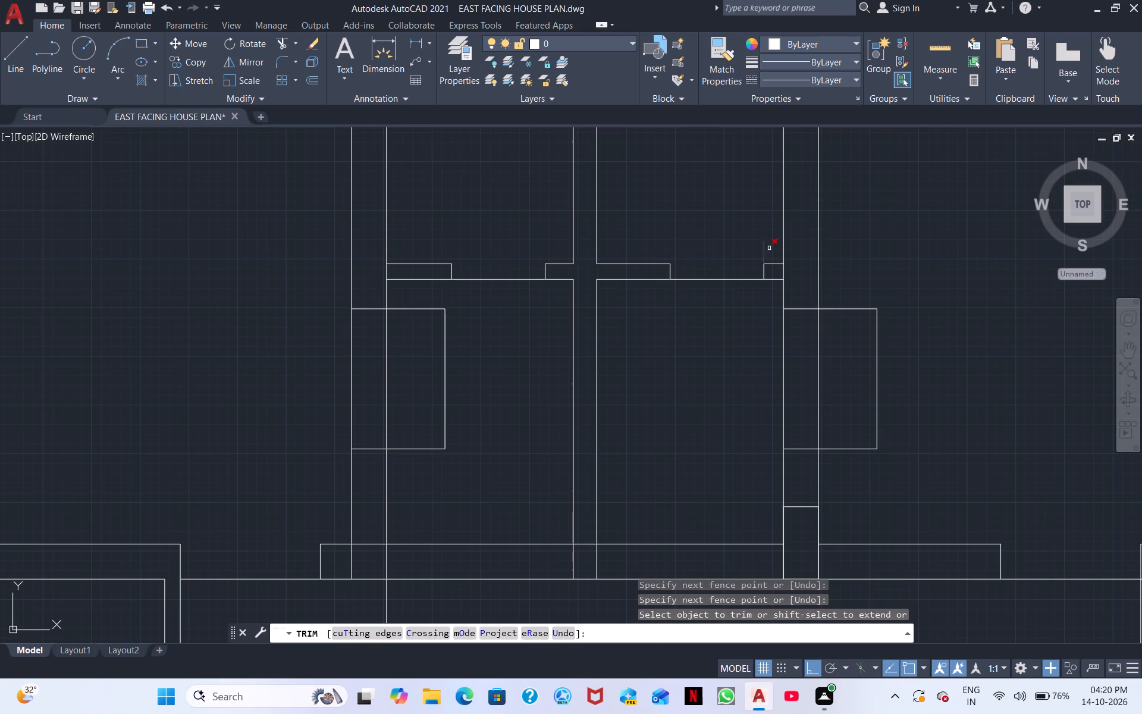
drag(769, 248, 747, 254)
Trim the east wall's west line across the copied door opening and remove the outline's parts projecting east of the wall.
middle_drag(655, 316, 592, 278)
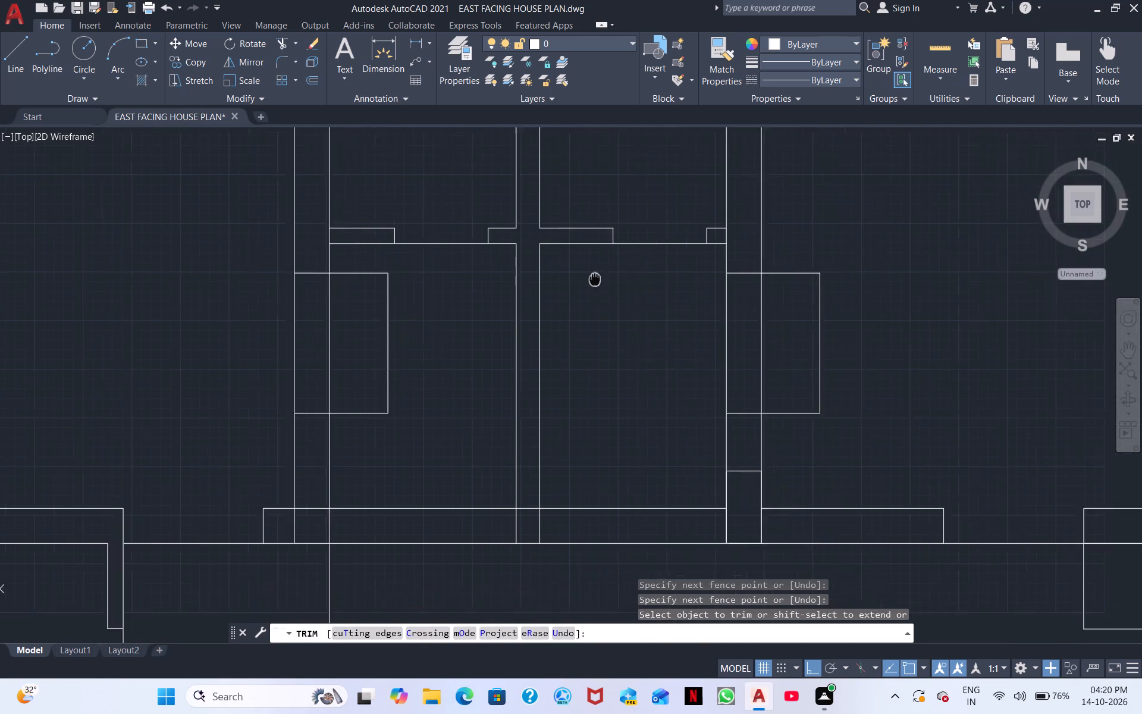
middle_drag(592, 278, 560, 267)
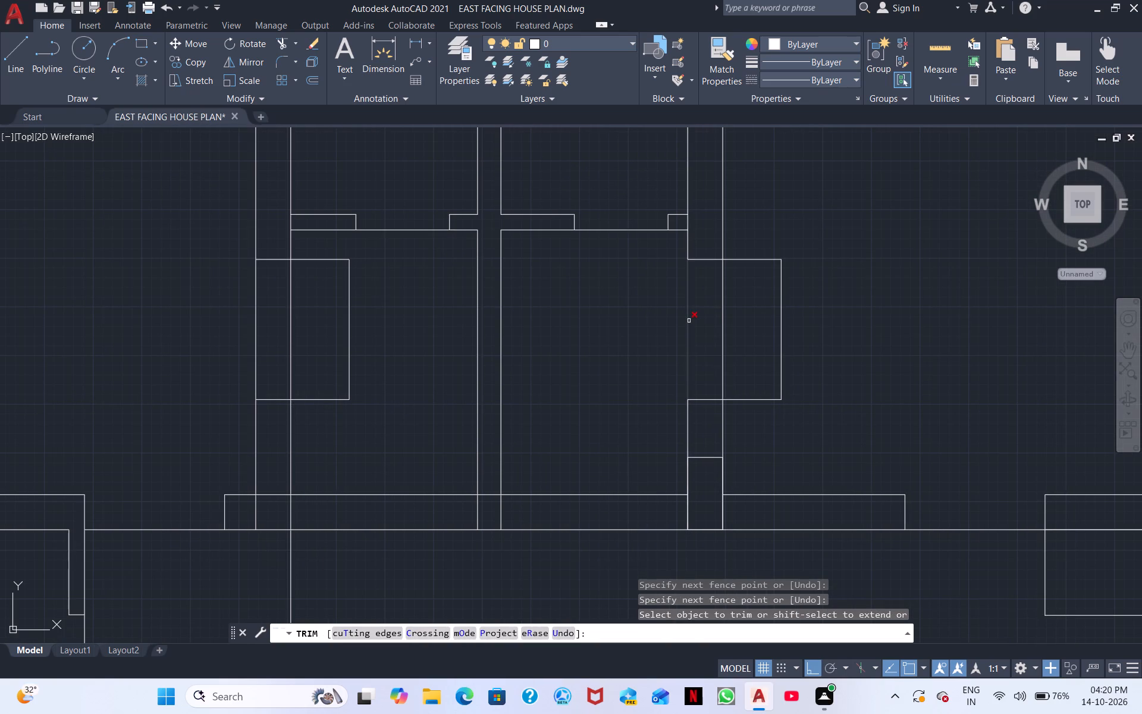
click(689, 321)
drag(764, 244, 754, 414)
click(780, 355)
Trim the west wall's east line across its door opening and remove the outline's parts projecting into the western narrow room.
middle_drag(790, 378, 846, 268)
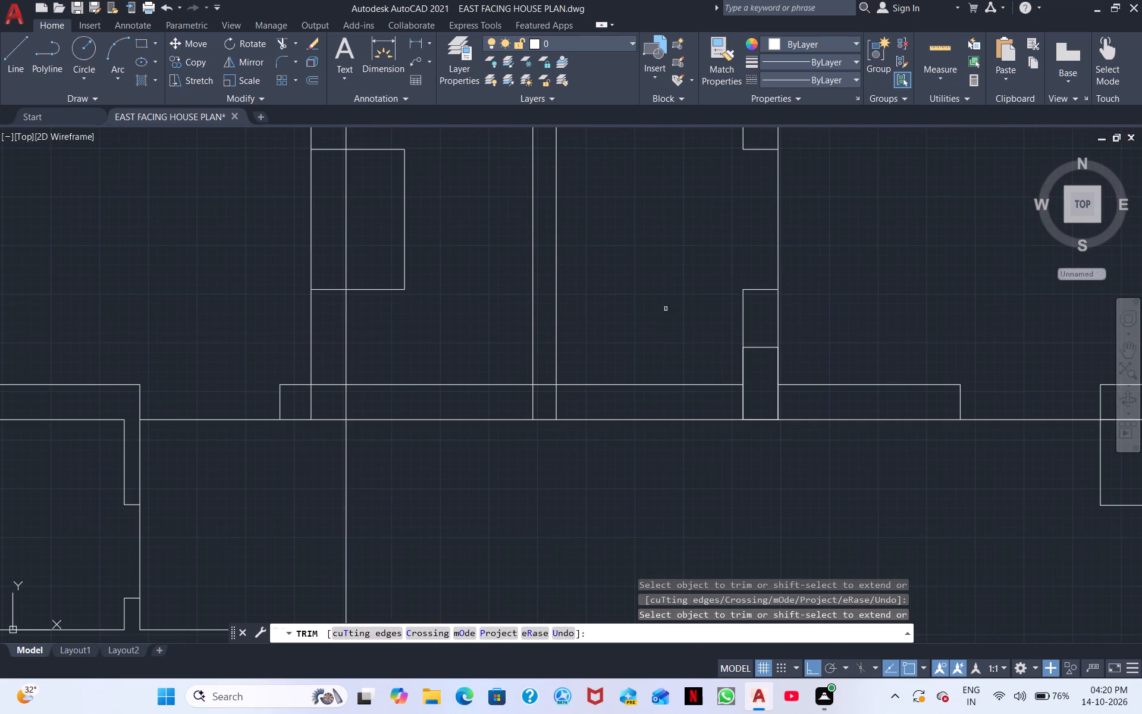
middle_drag(401, 326, 422, 404)
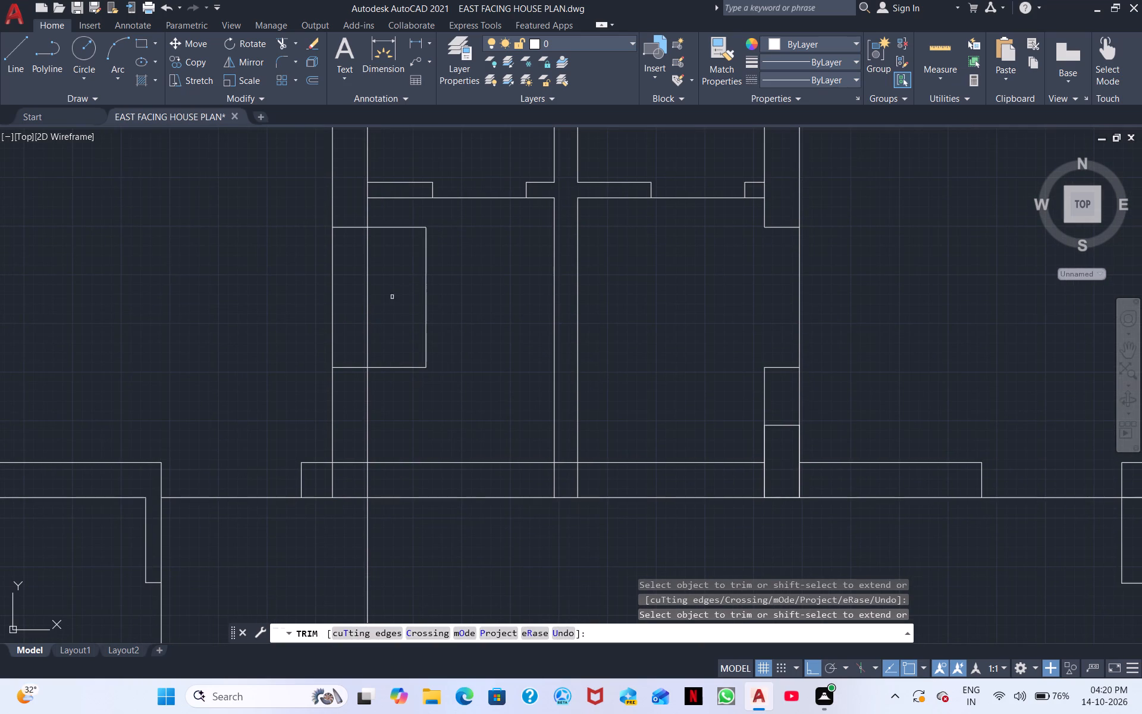
click(366, 306)
drag(402, 221, 394, 302)
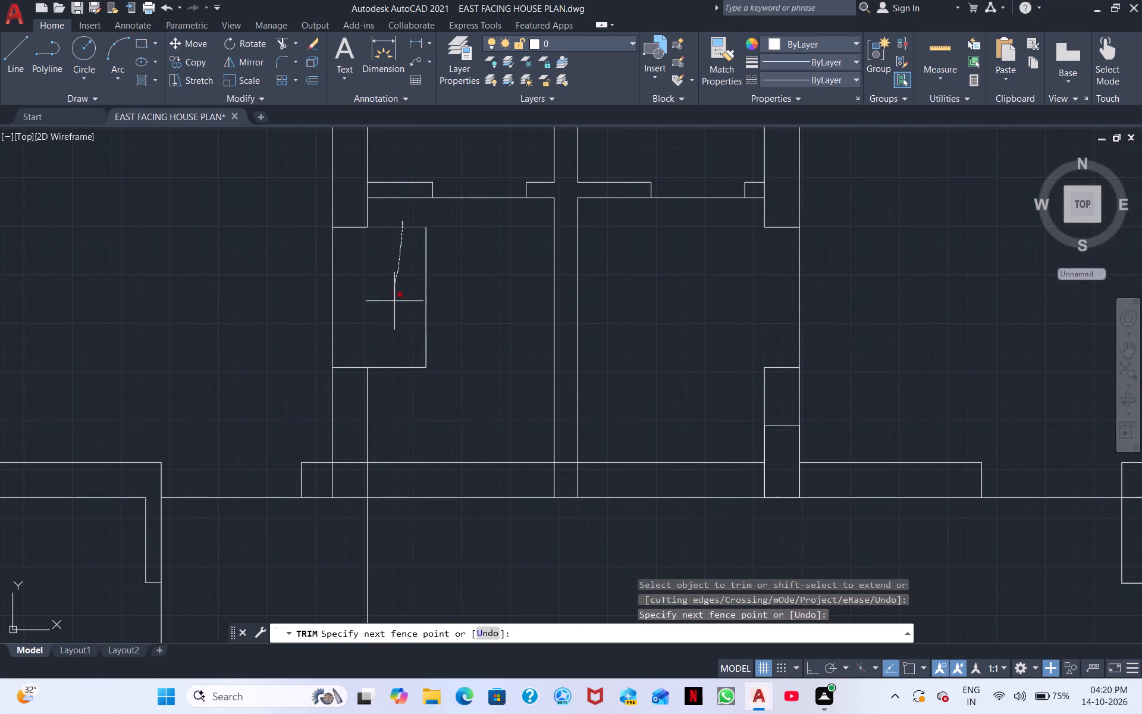
drag(394, 302, 404, 402)
drag(413, 304, 514, 325)
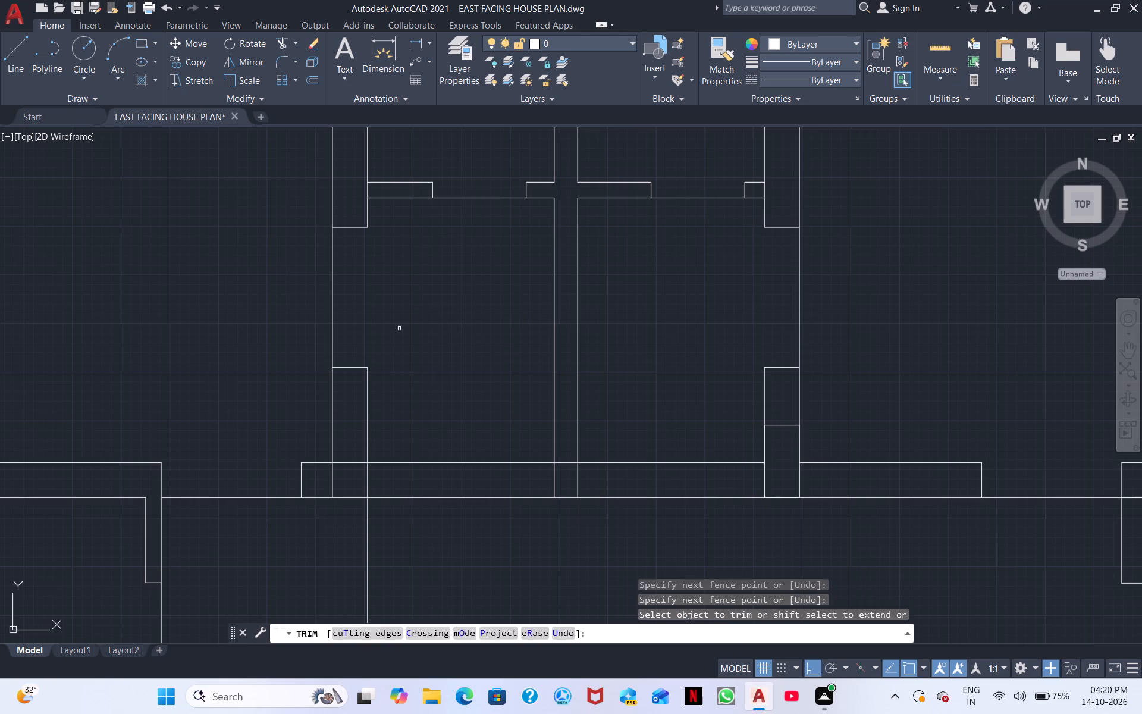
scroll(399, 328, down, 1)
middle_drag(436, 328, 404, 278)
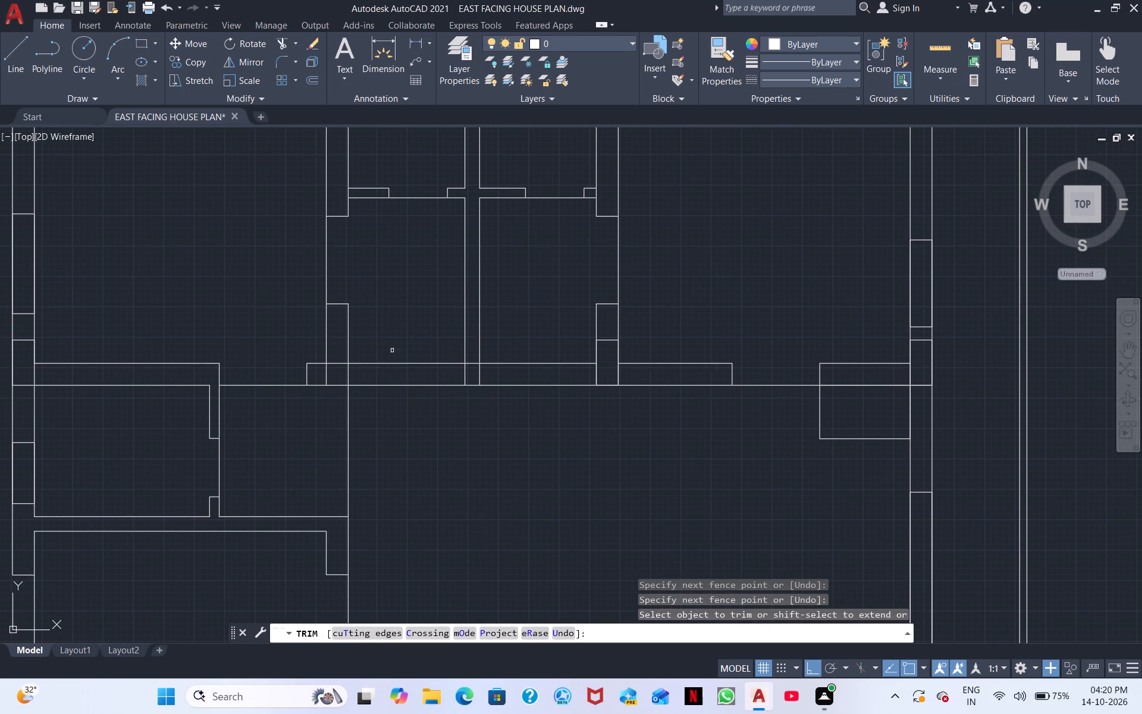
Finish trimming and look over the house plan from the northern rooms down to the southern plot boundary.
scroll(509, 414, down, 1)
middle_drag(548, 405, 468, 367)
scroll(468, 367, up, 1)
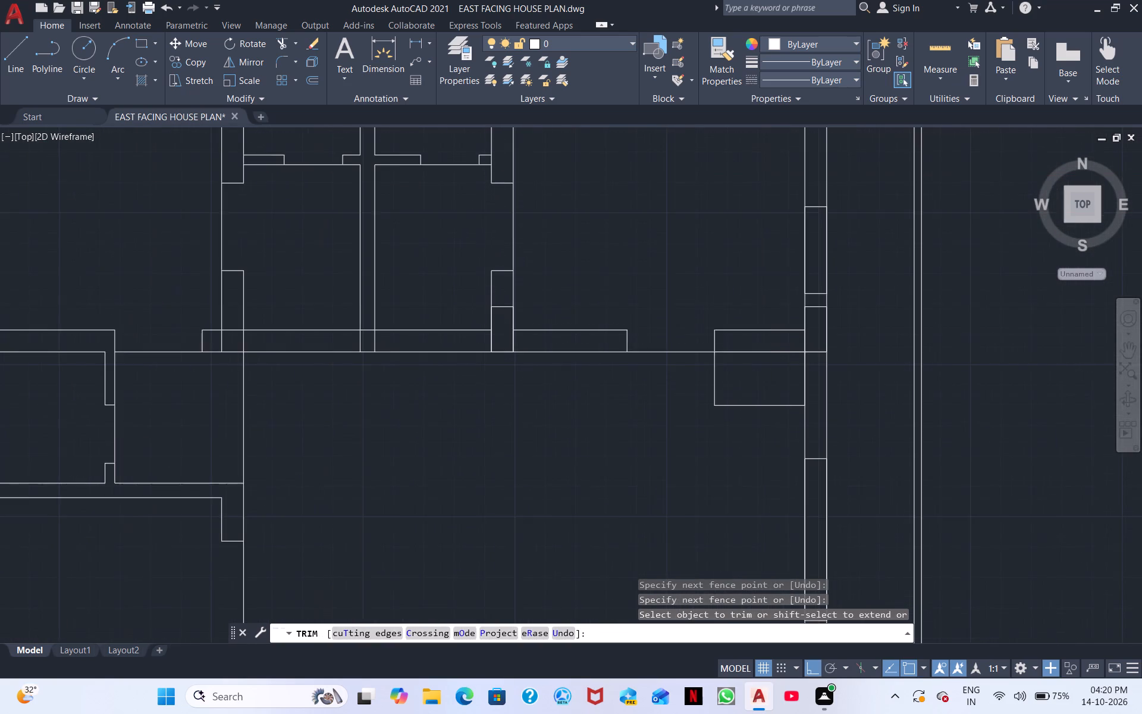
scroll(487, 367, down, 1)
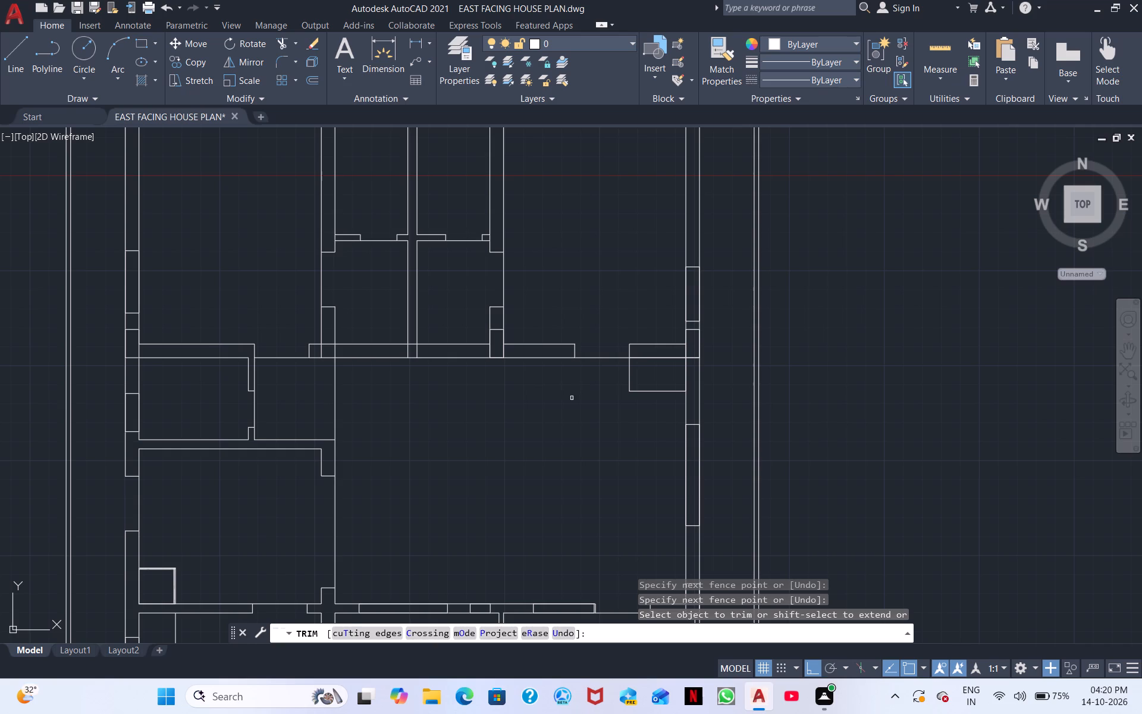
scroll(572, 398, down, 1)
right_click(548, 490)
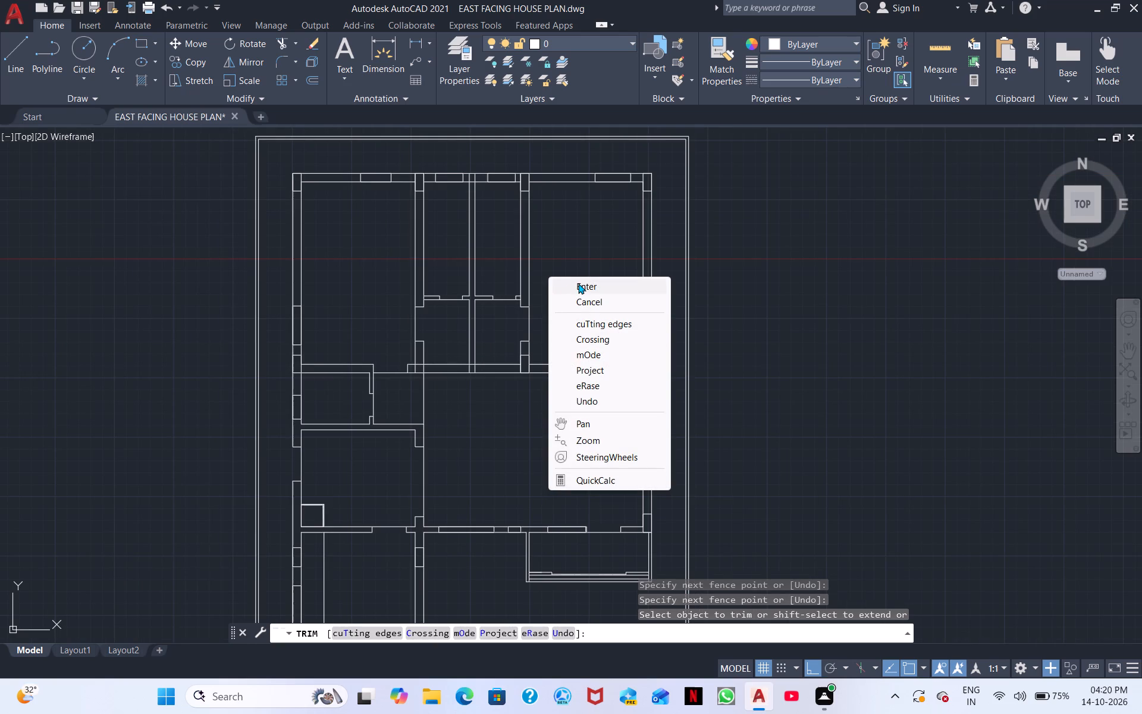
click(578, 283)
scroll(591, 451, up, 1)
scroll(591, 458, down, 2)
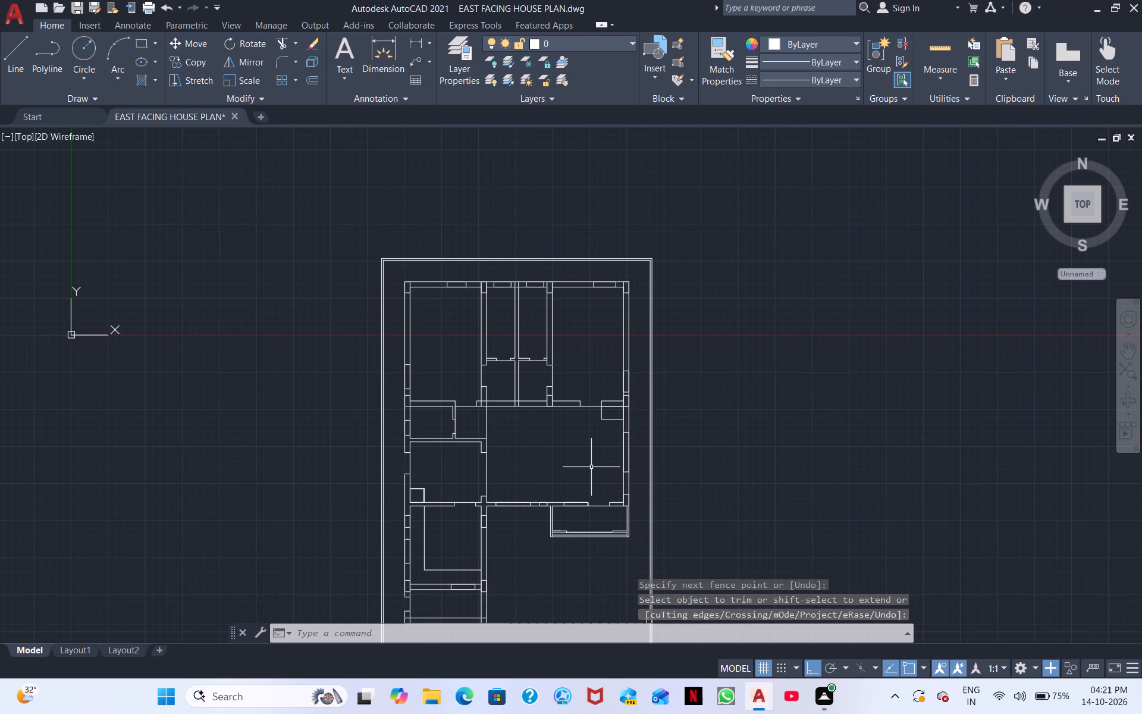
scroll(591, 467, up, 1)
scroll(592, 468, down, 2)
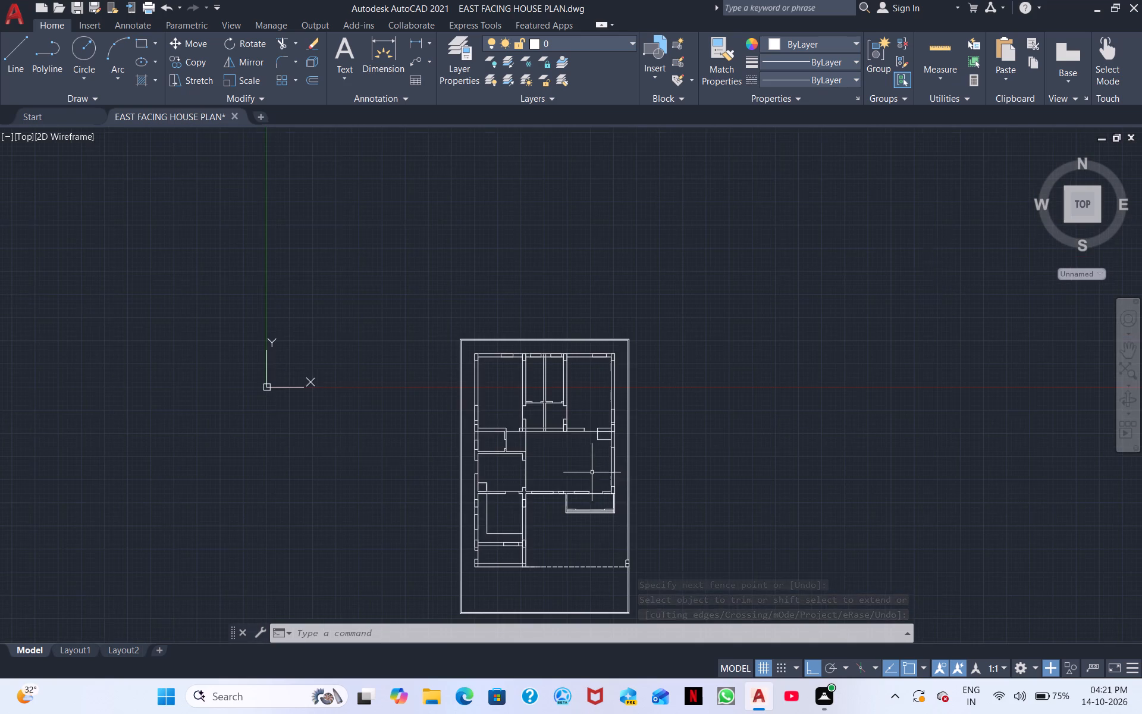
middle_drag(600, 552, 589, 453)
scroll(580, 446, up, 1)
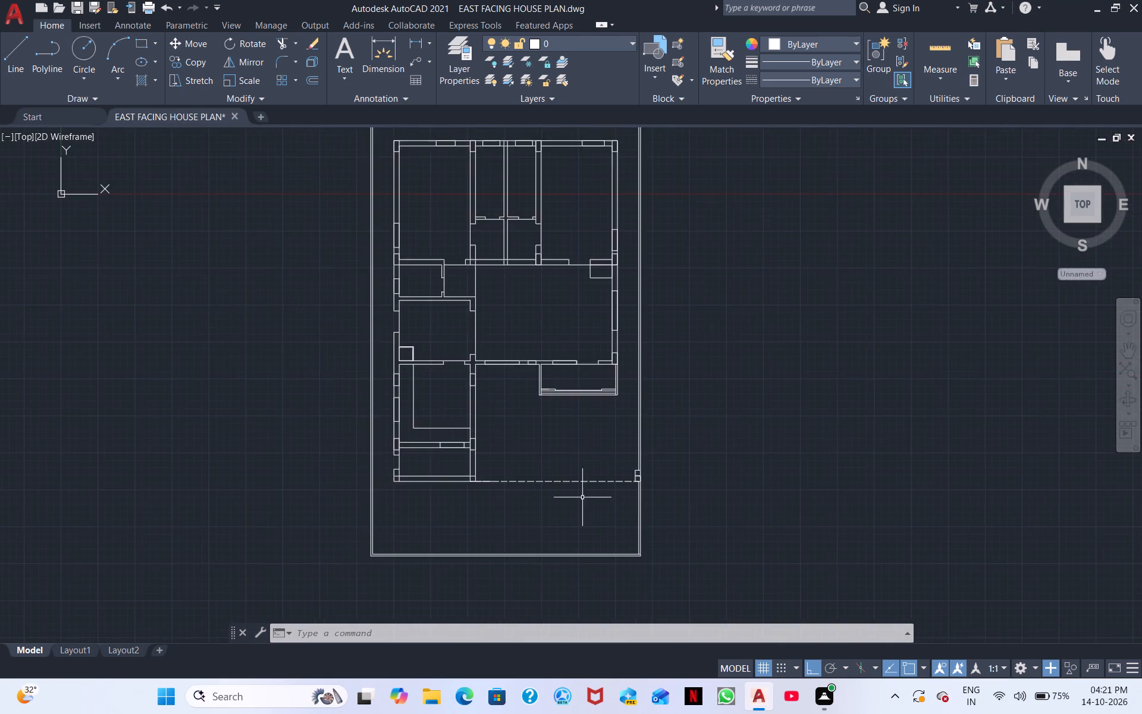
middle_drag(591, 480, 602, 382)
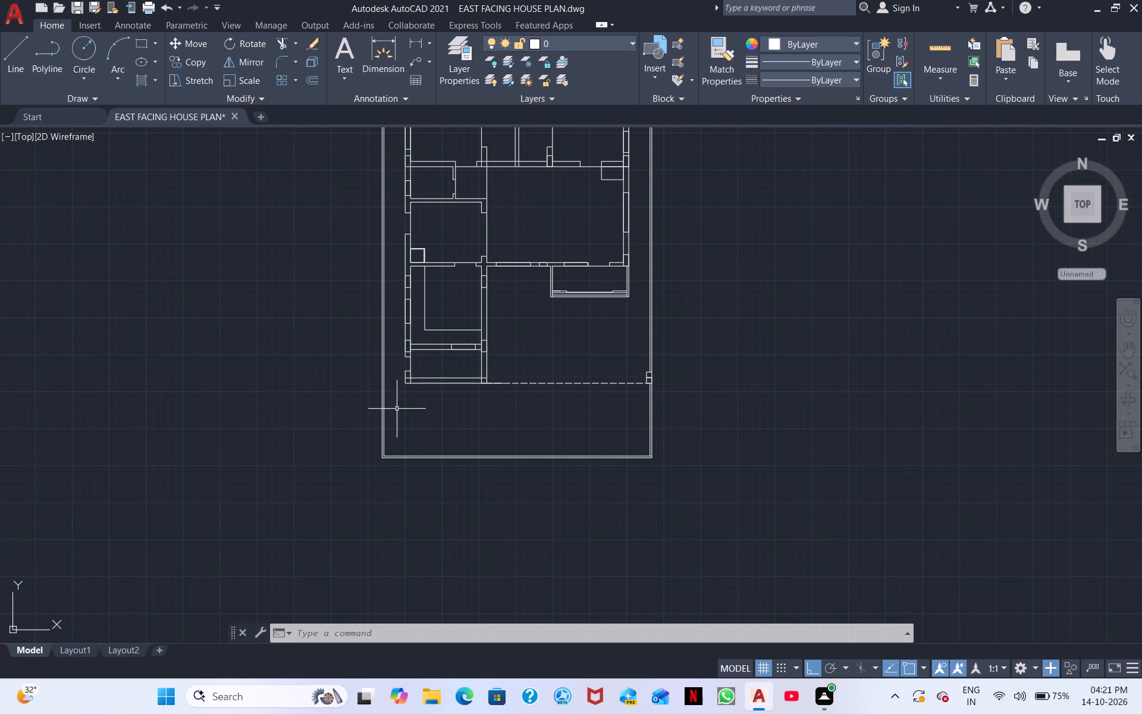
Erase the short solid line overlapping the west end of the dashed line at the southernmost room's south-east corner.
scroll(401, 407, up, 1)
scroll(456, 394, up, 1)
middle_drag(529, 416, 445, 567)
scroll(393, 522, down, 1)
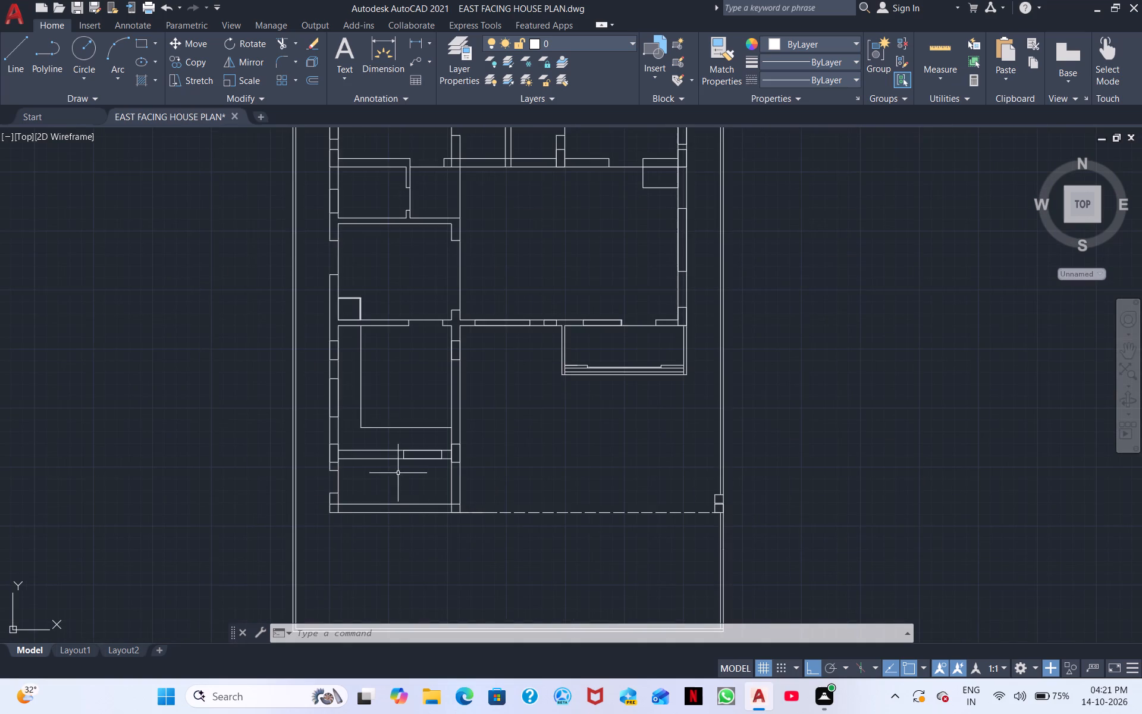
scroll(403, 419, up, 1)
scroll(414, 424, down, 2)
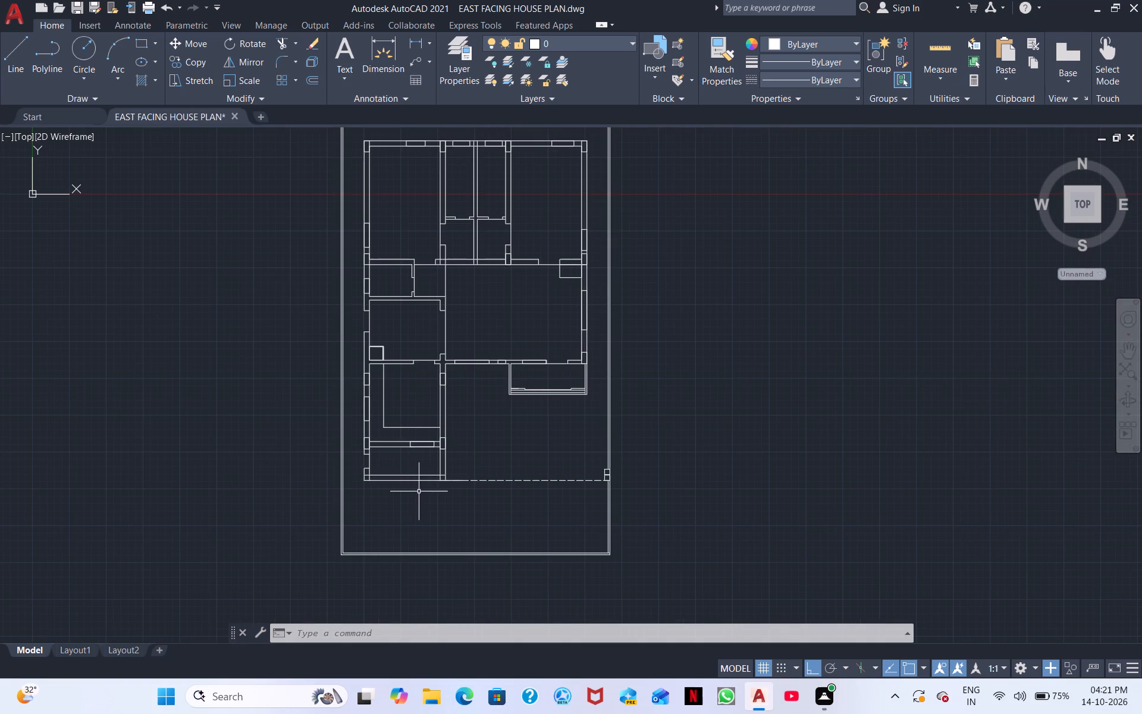
scroll(419, 491, up, 2)
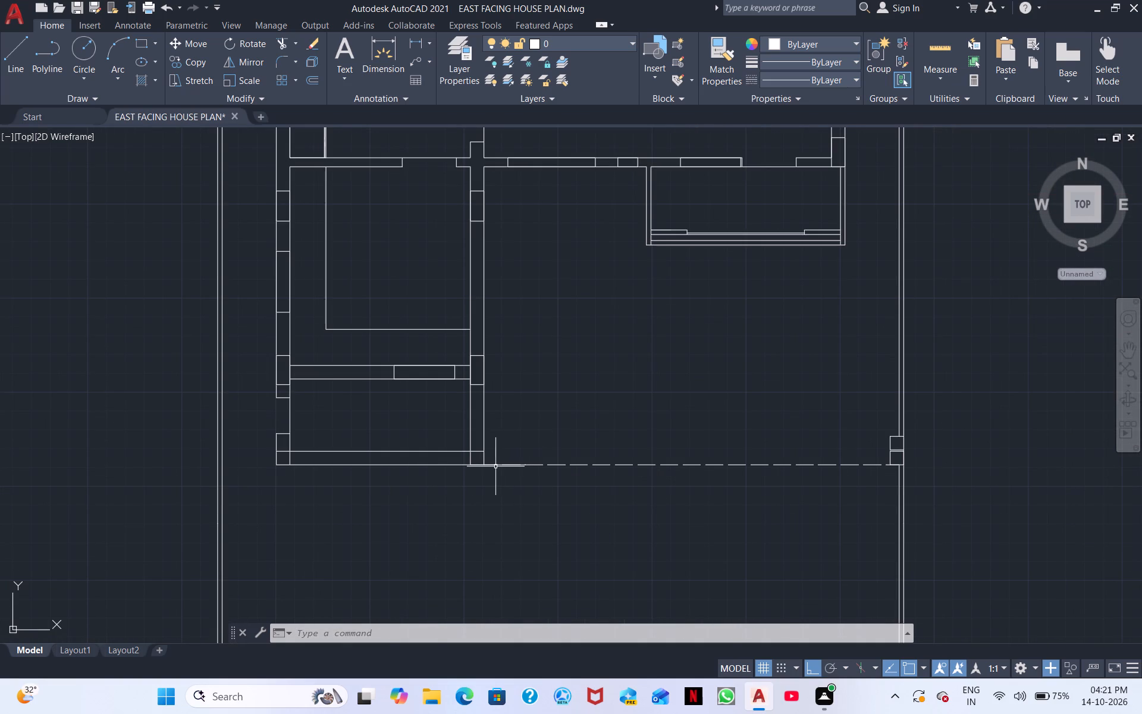
scroll(495, 465, up, 3)
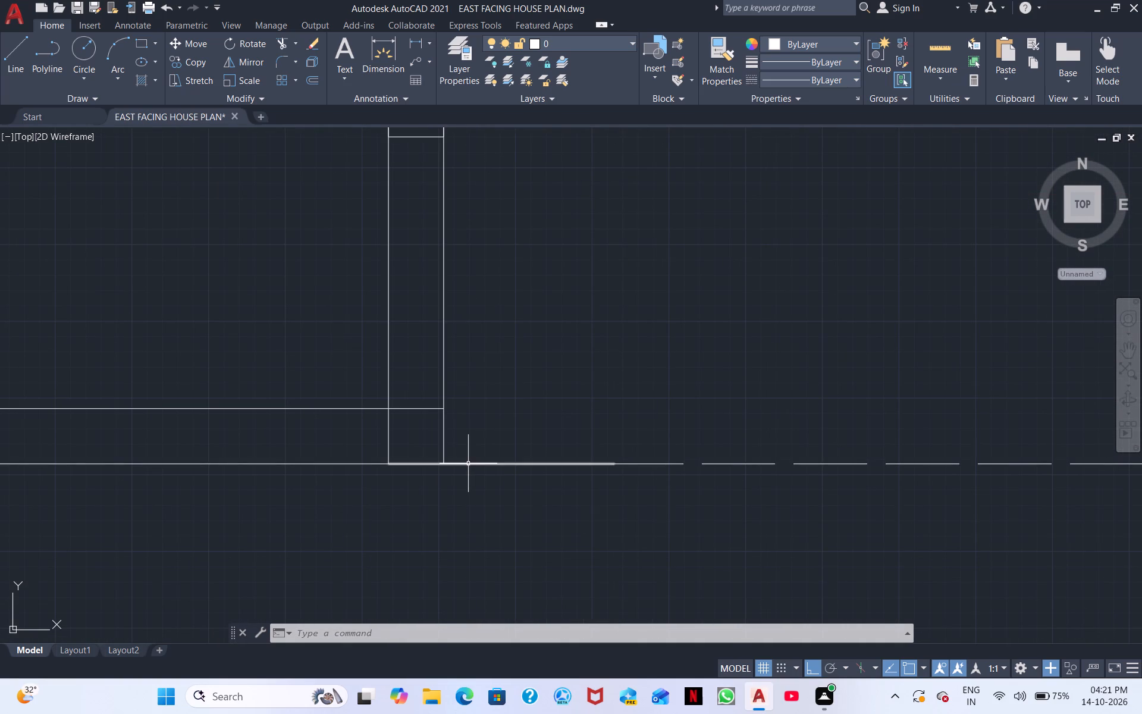
click(468, 463)
right_click(468, 463)
click(517, 187)
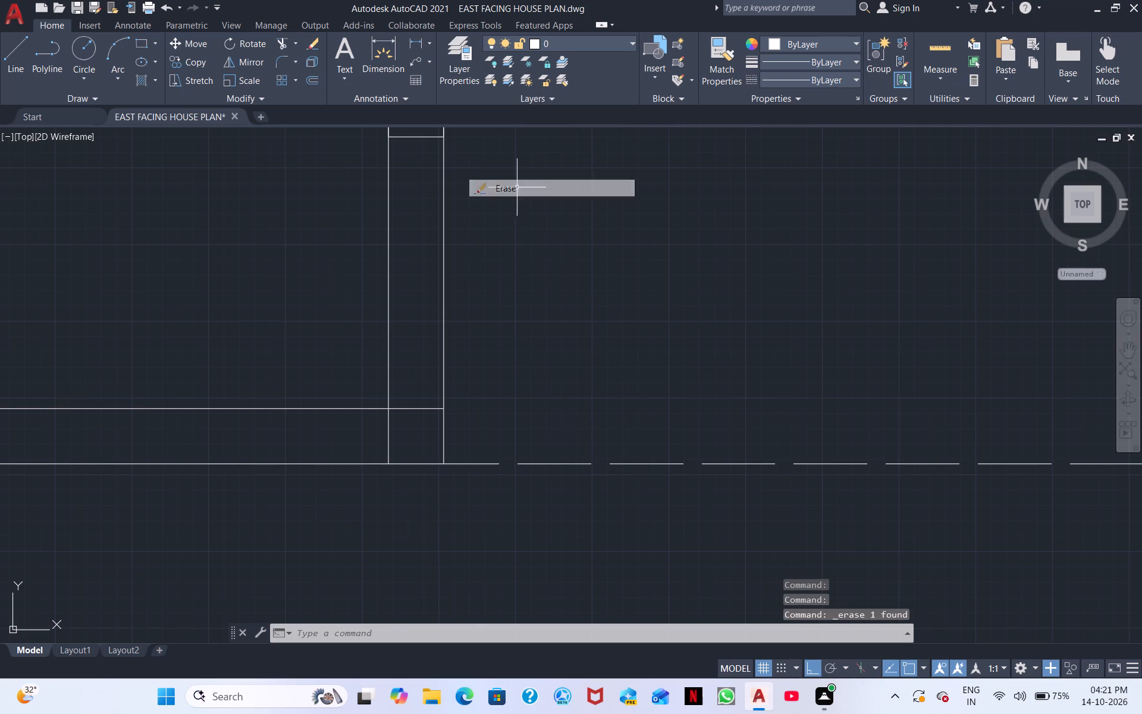
Examine the plan from the southern plot boundary up to the northern rooms and their door openings.
scroll(494, 396, down, 2)
middle_drag(606, 333, 484, 221)
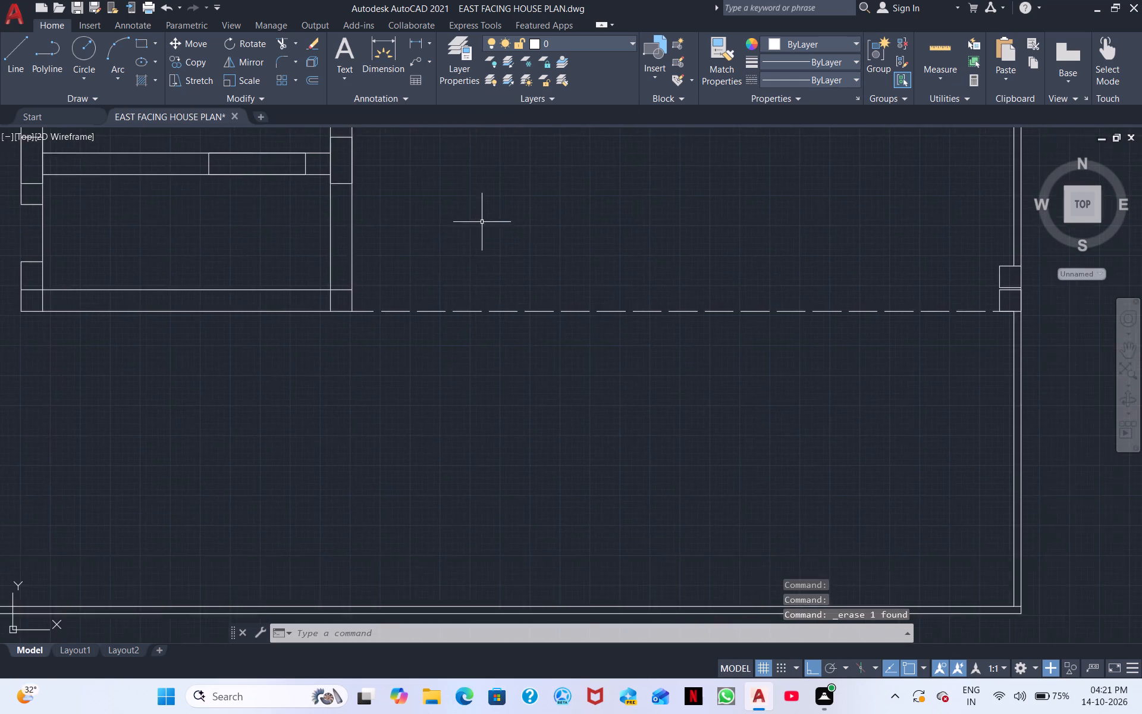
scroll(503, 265, down, 1)
middle_drag(618, 426, 694, 375)
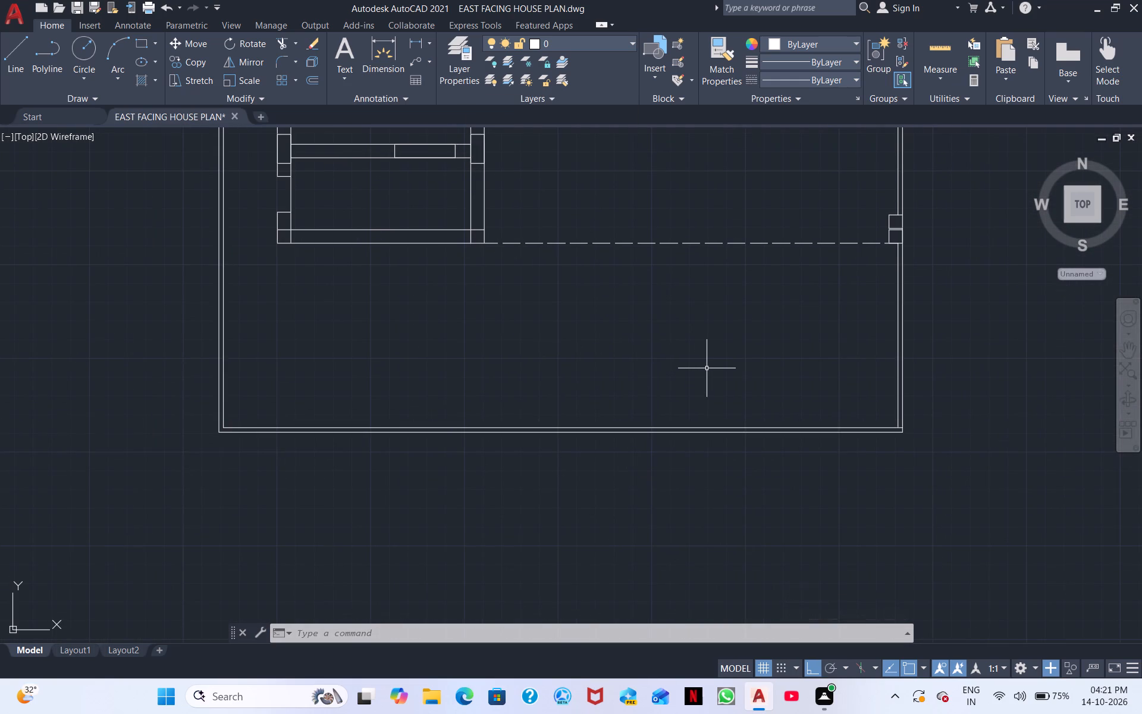
middle_drag(692, 334, 677, 346)
scroll(677, 346, down, 1)
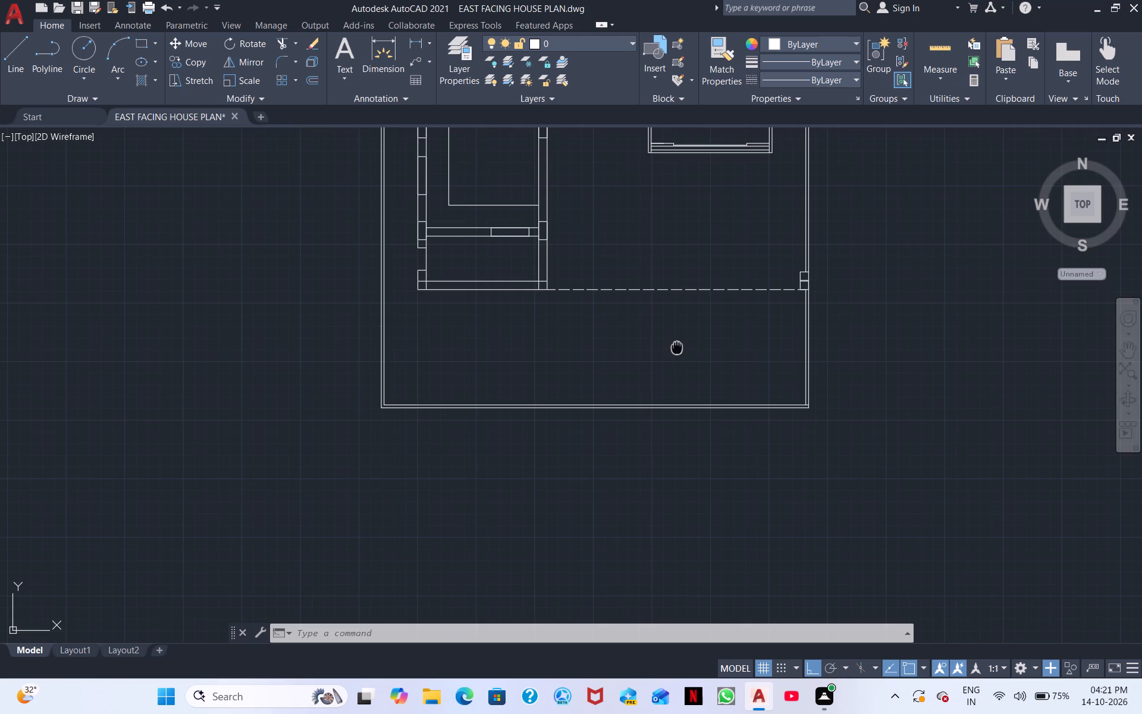
scroll(677, 352, down, 1)
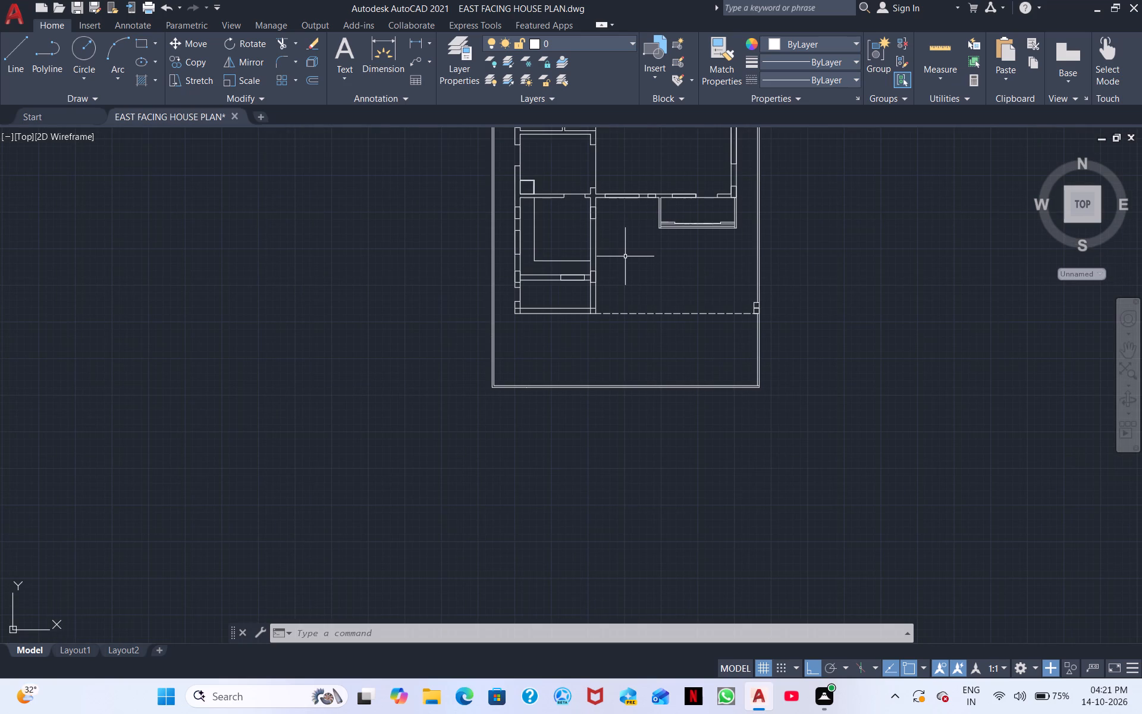
middle_drag(624, 256, 605, 477)
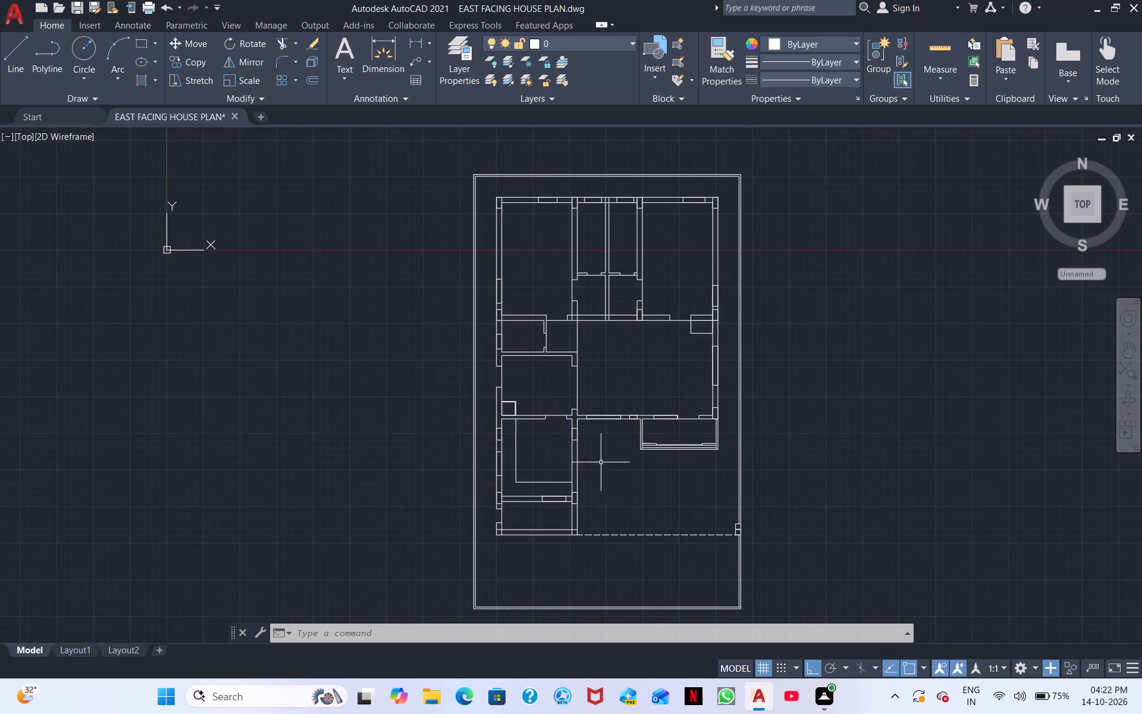
scroll(567, 325, up, 1)
middle_drag(566, 327, 566, 347)
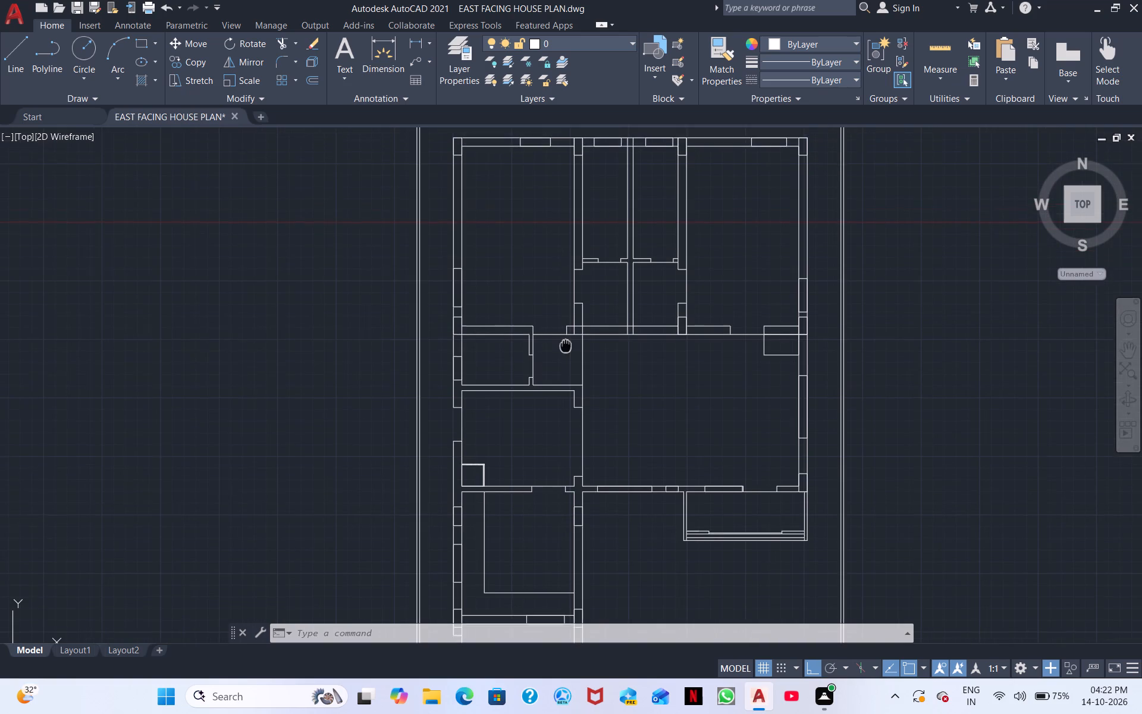
middle_drag(566, 347, 559, 364)
scroll(559, 364, down, 1)
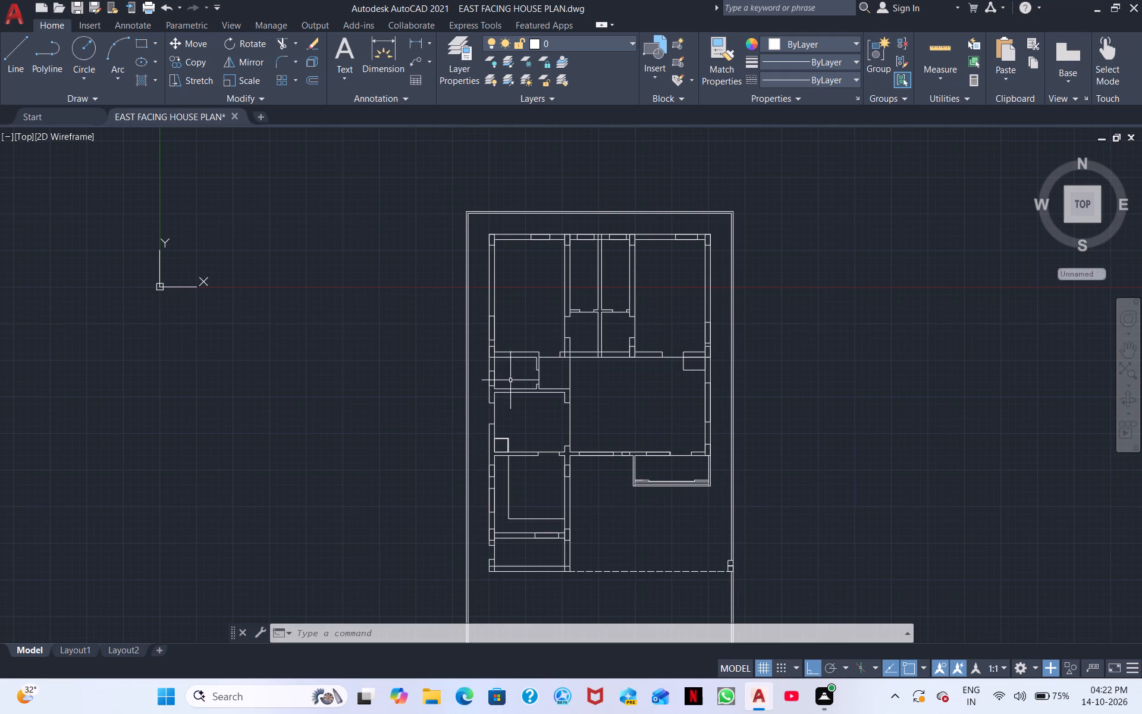
scroll(534, 306, up, 1)
scroll(667, 357, up, 1)
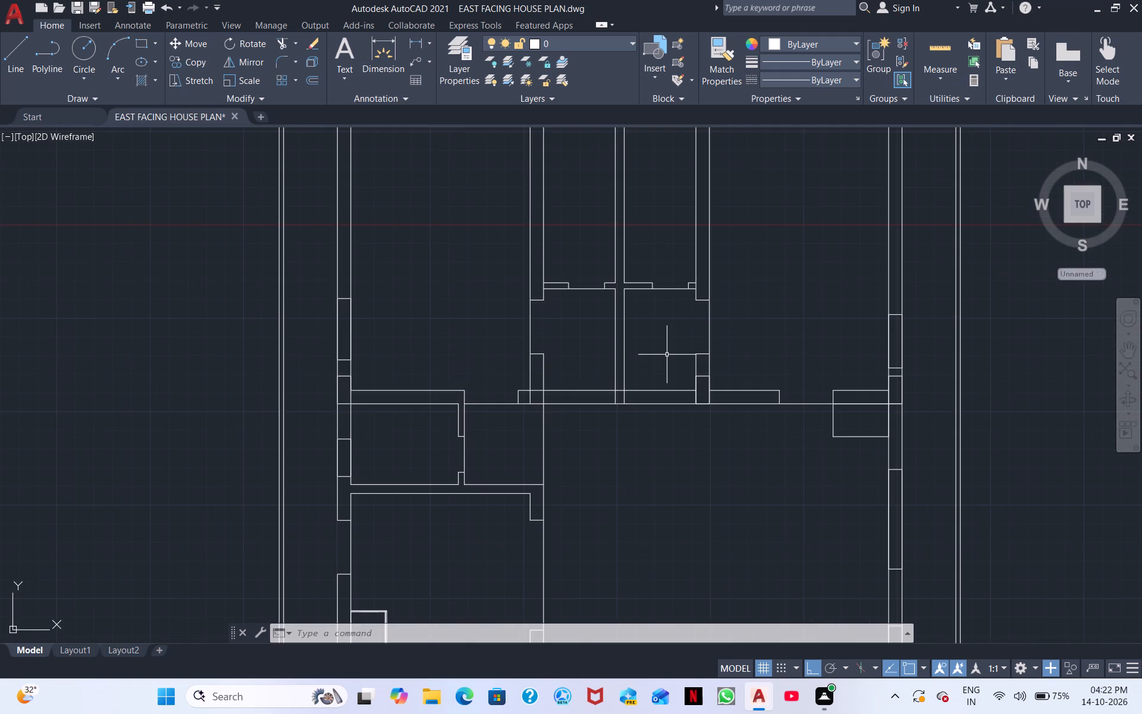
middle_drag(667, 355, 497, 405)
middle_drag(473, 376, 466, 375)
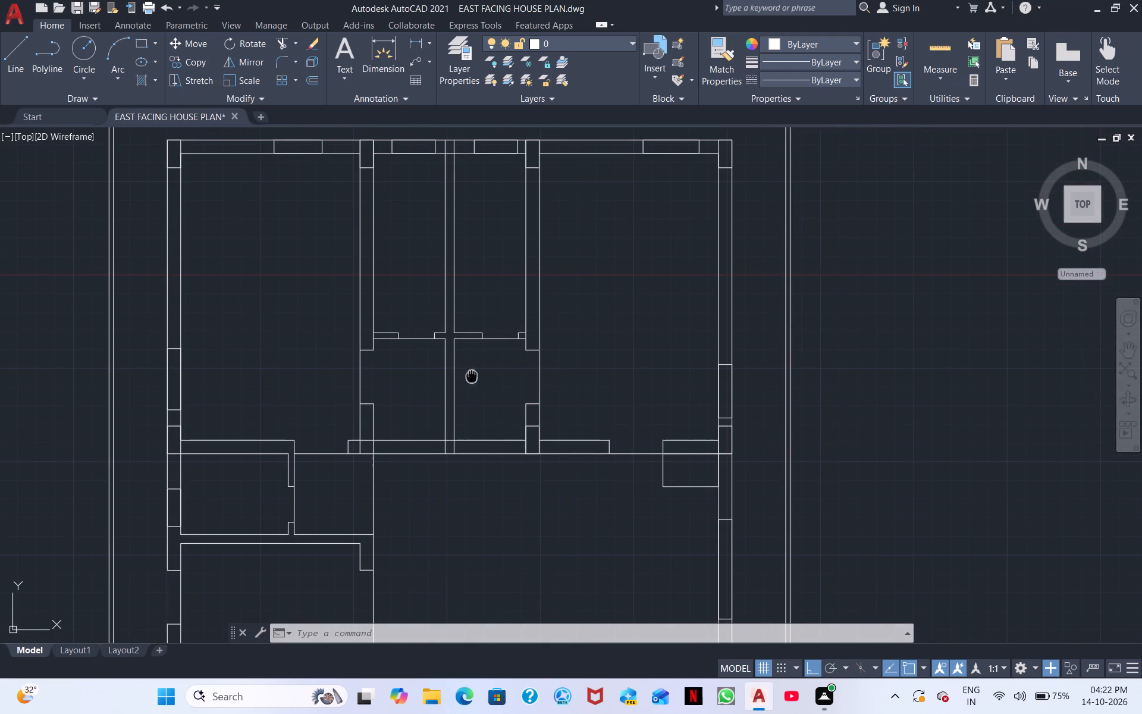
middle_drag(466, 375, 425, 388)
scroll(280, 372, up, 2)
scroll(278, 374, down, 1)
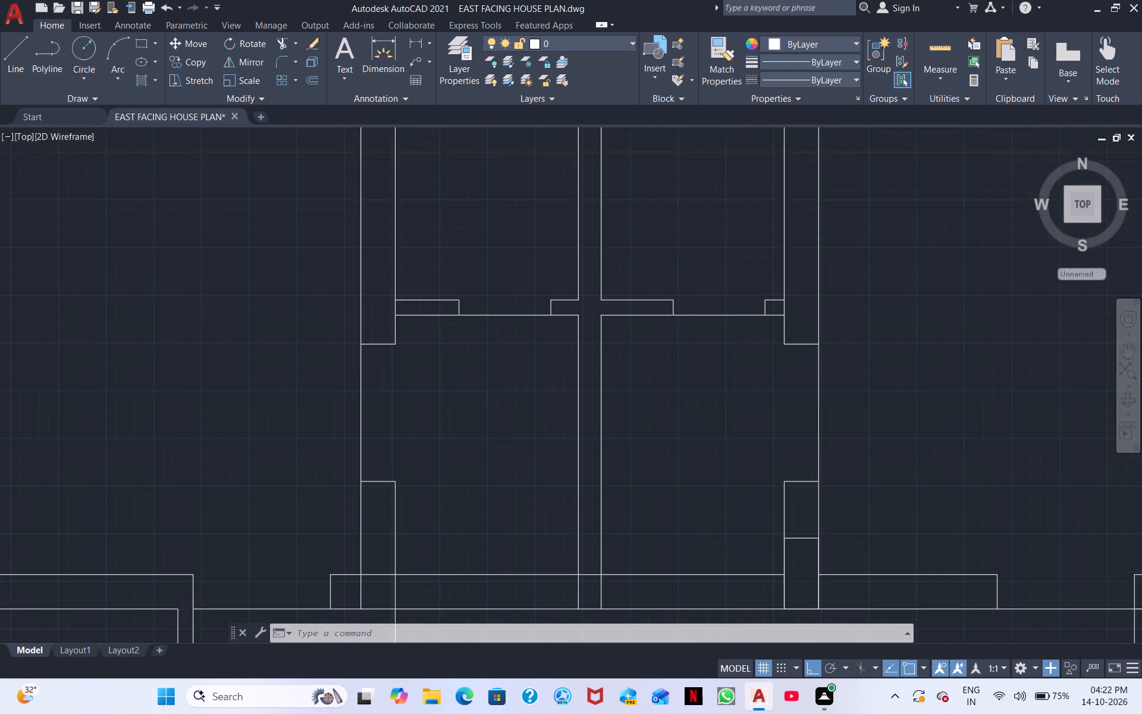
scroll(278, 374, down, 1)
middle_drag(278, 374, 299, 446)
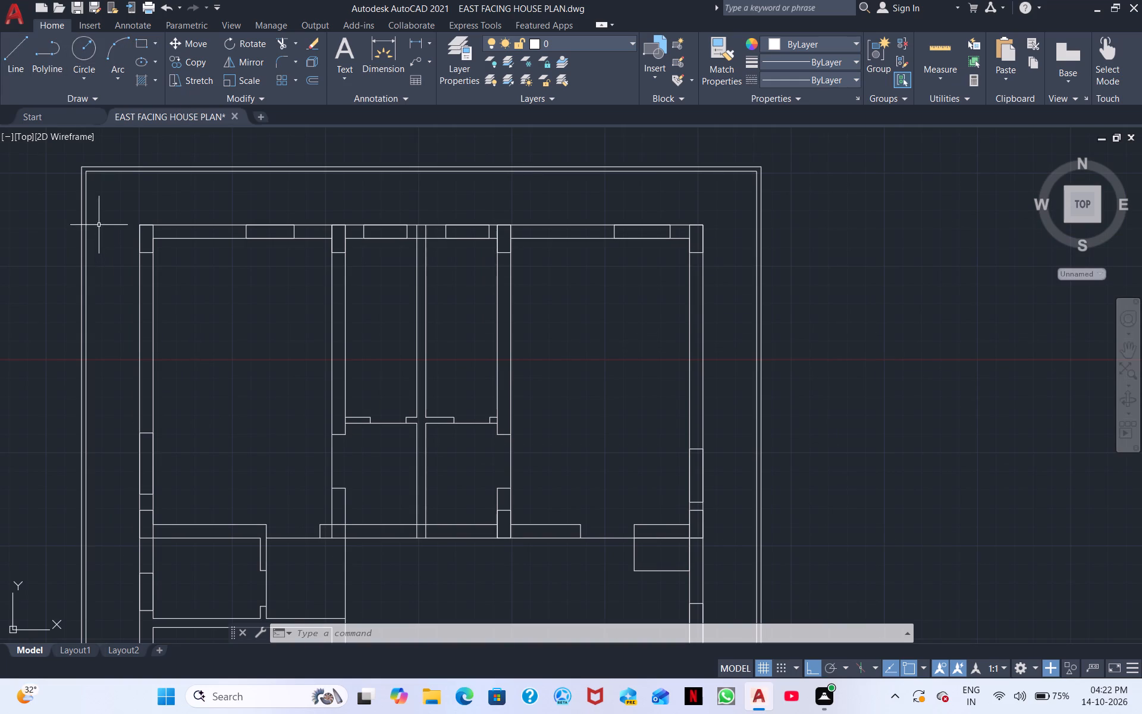
Draw a rectangle inside the north-west room along its north wall, between the corner column and the window.
middle_drag(281, 306, 409, 220)
middle_drag(339, 260, 362, 389)
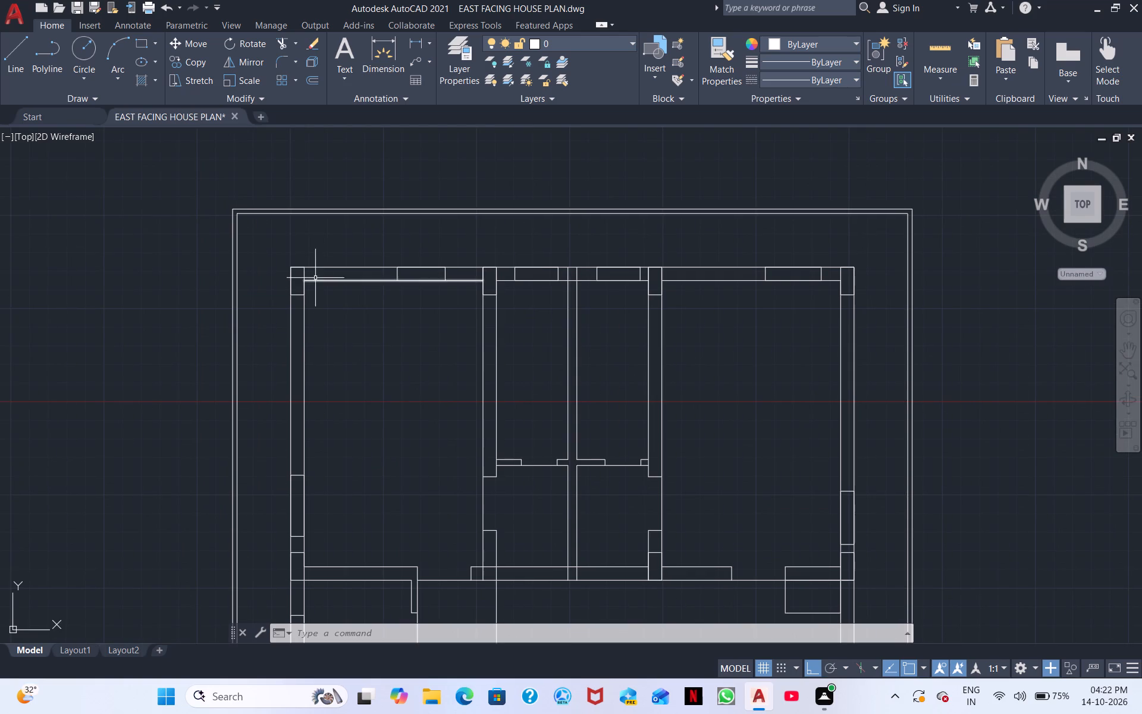
click(135, 39)
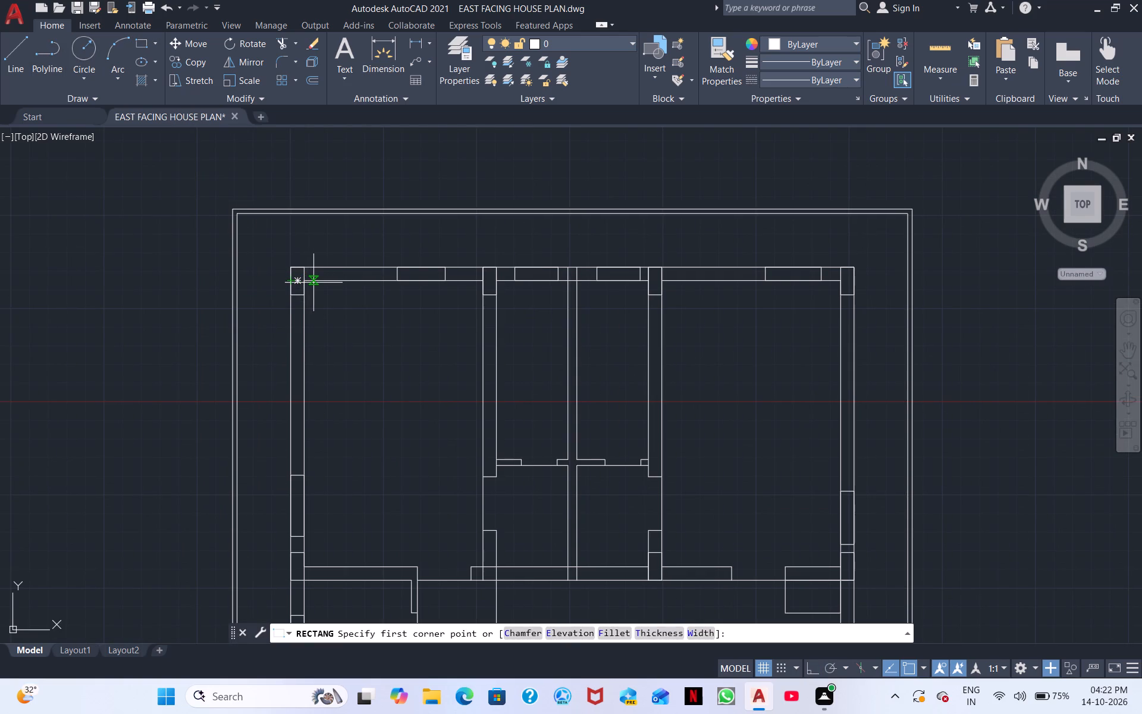
scroll(313, 283, up, 3)
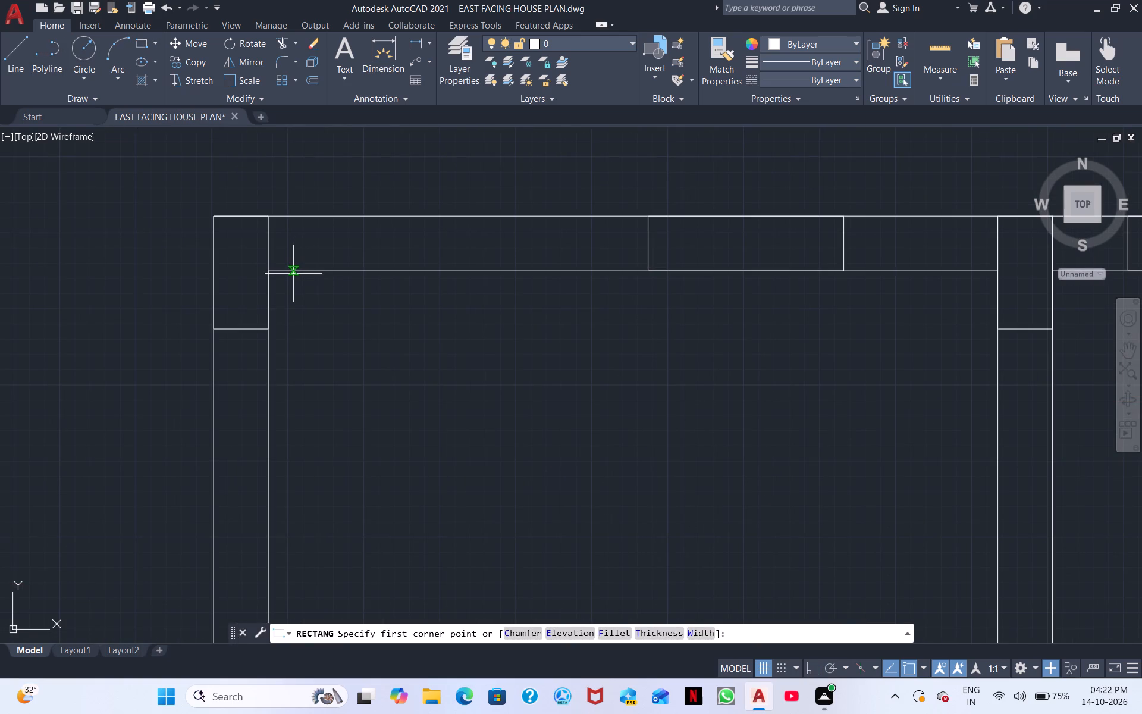
click(296, 271)
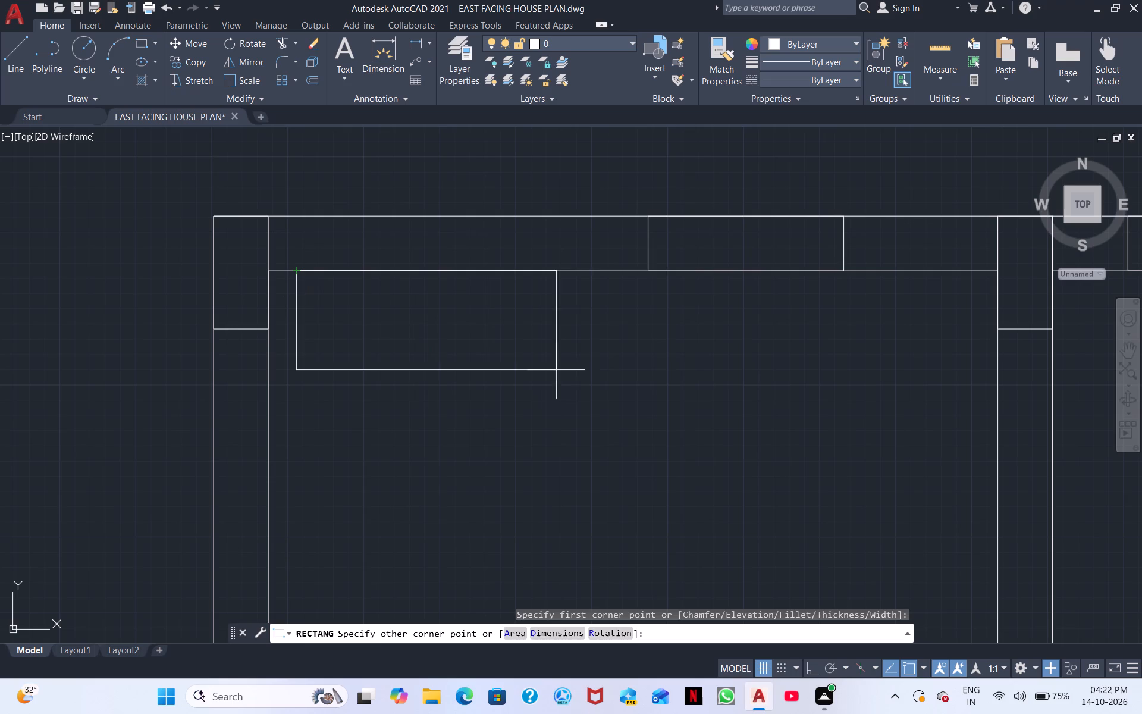
click(643, 353)
Draw two north-south lines across the western half of the new rectangle, dividing it into compartments.
scroll(640, 368, down, 2)
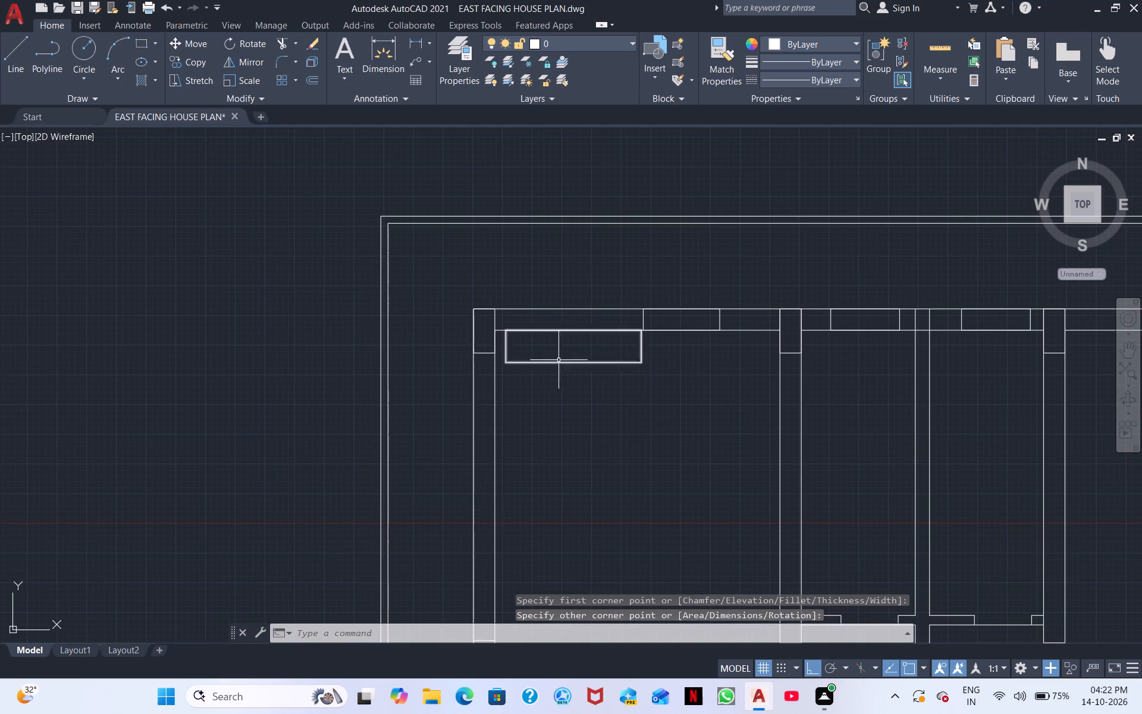
click(18, 40)
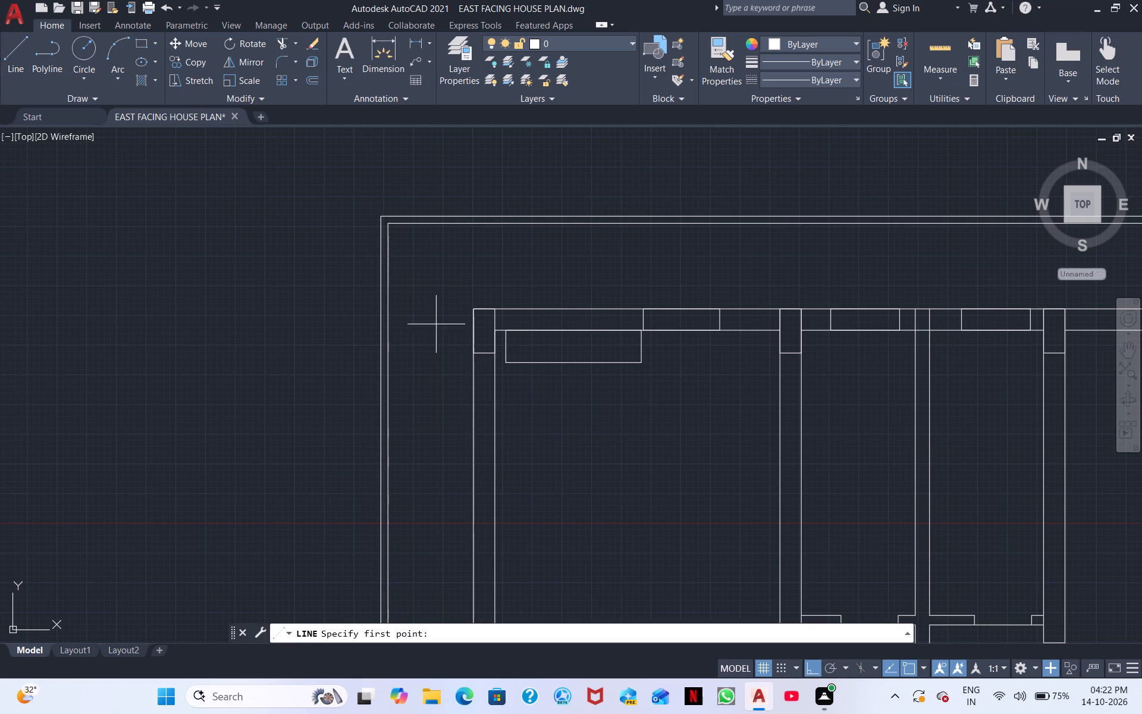
click(531, 330)
click(530, 365)
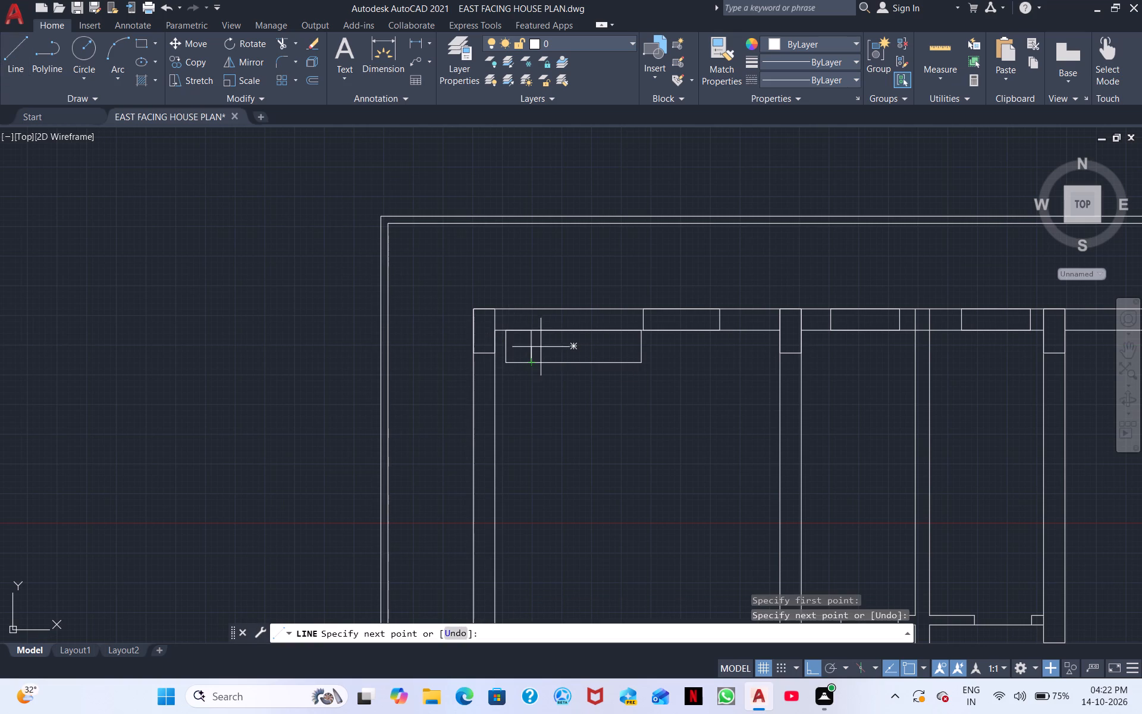
key(Escape)
key(space)
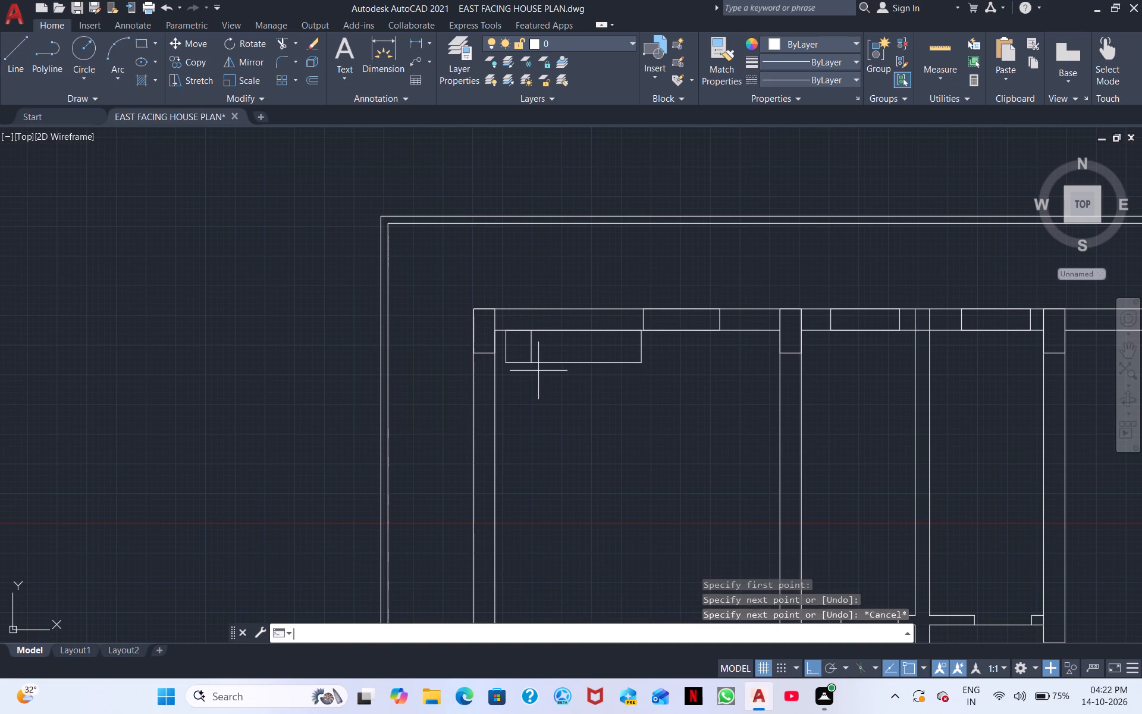
click(564, 334)
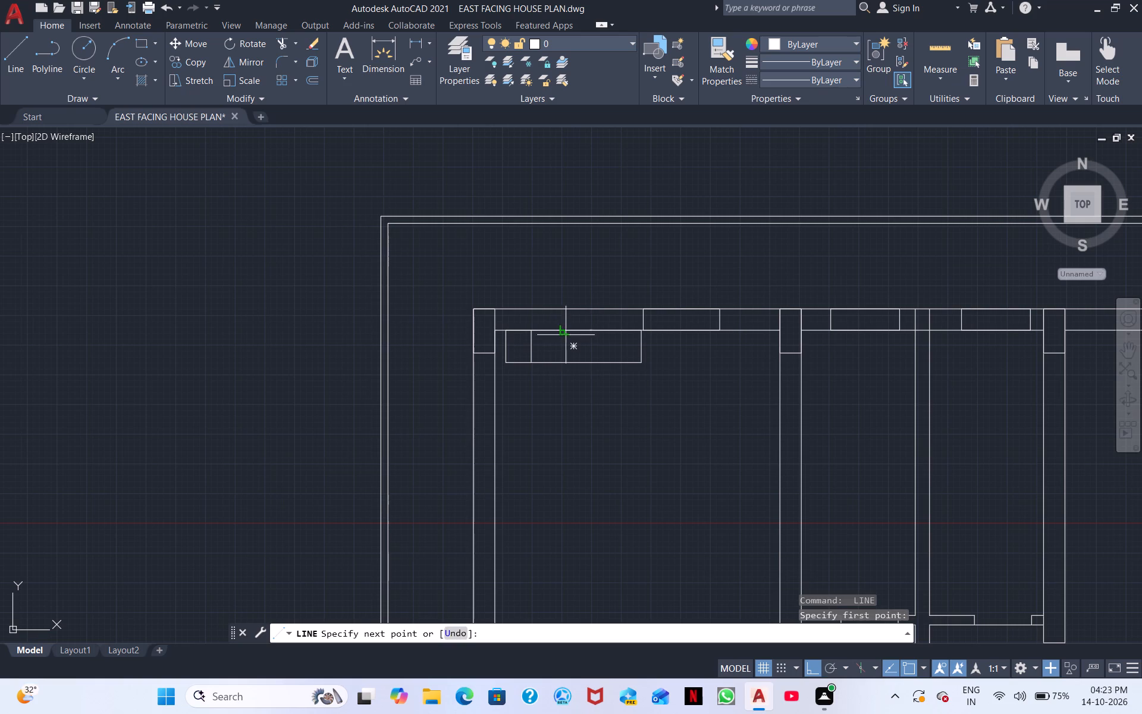
click(563, 359)
key(Escape)
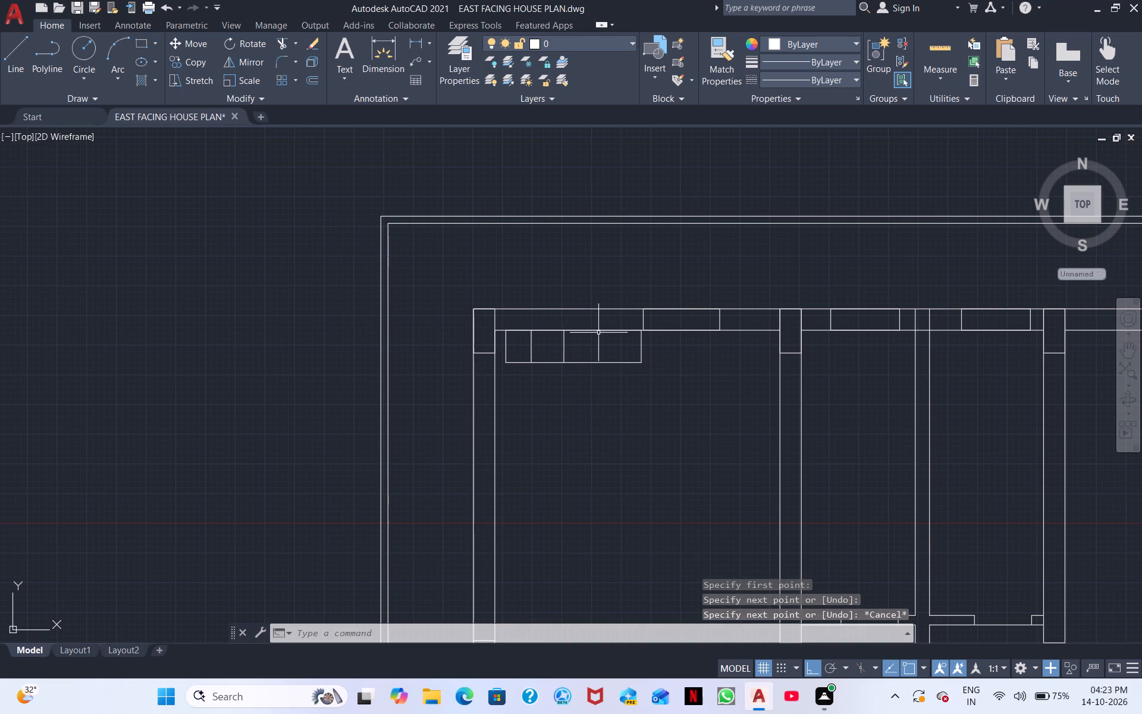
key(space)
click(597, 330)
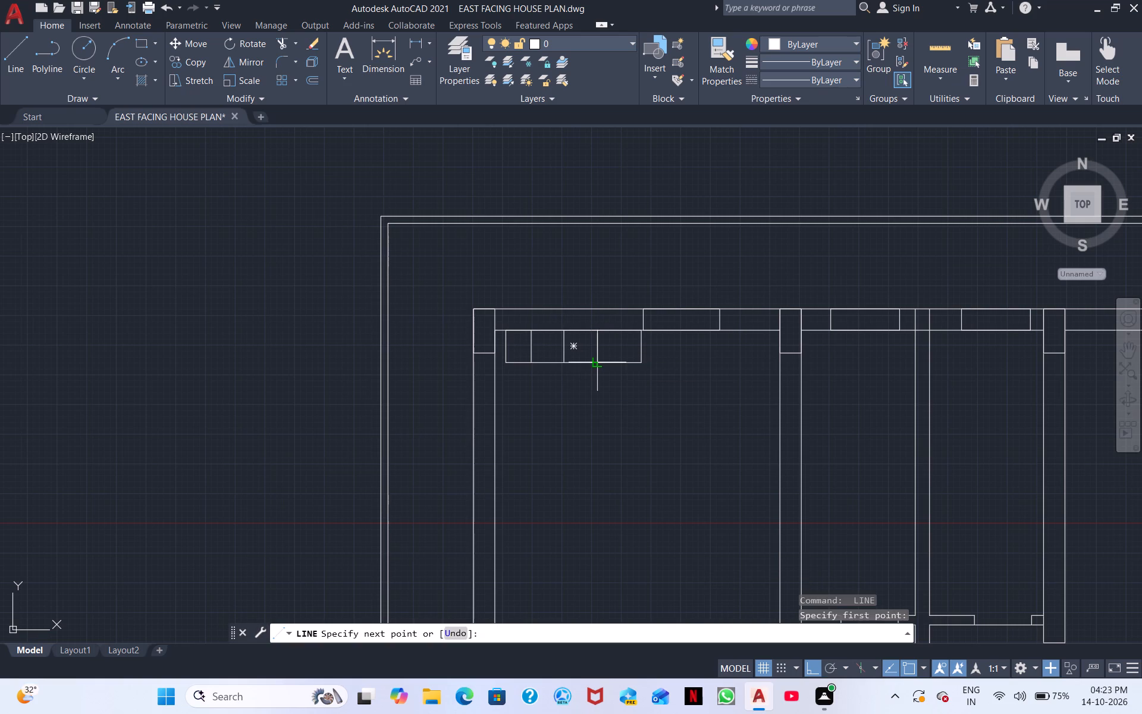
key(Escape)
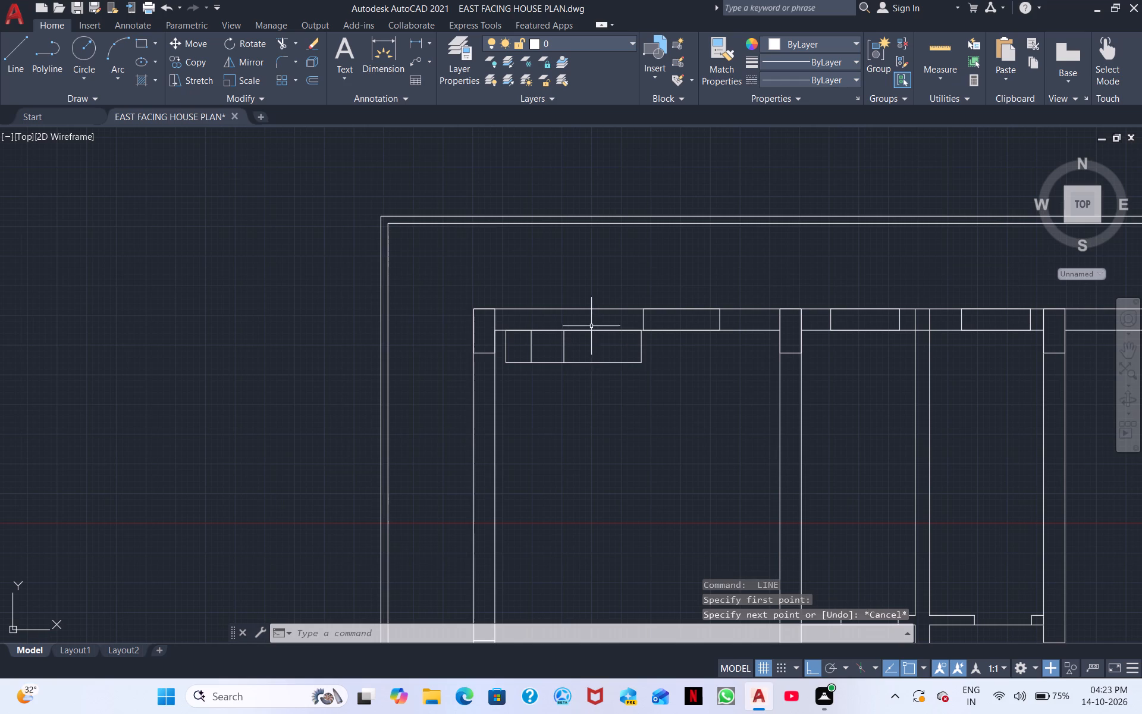
Draw two more north-south lines across the eastern half of the rectangle on the north-west room's north wall, completing five compartments.
key(space)
click(587, 334)
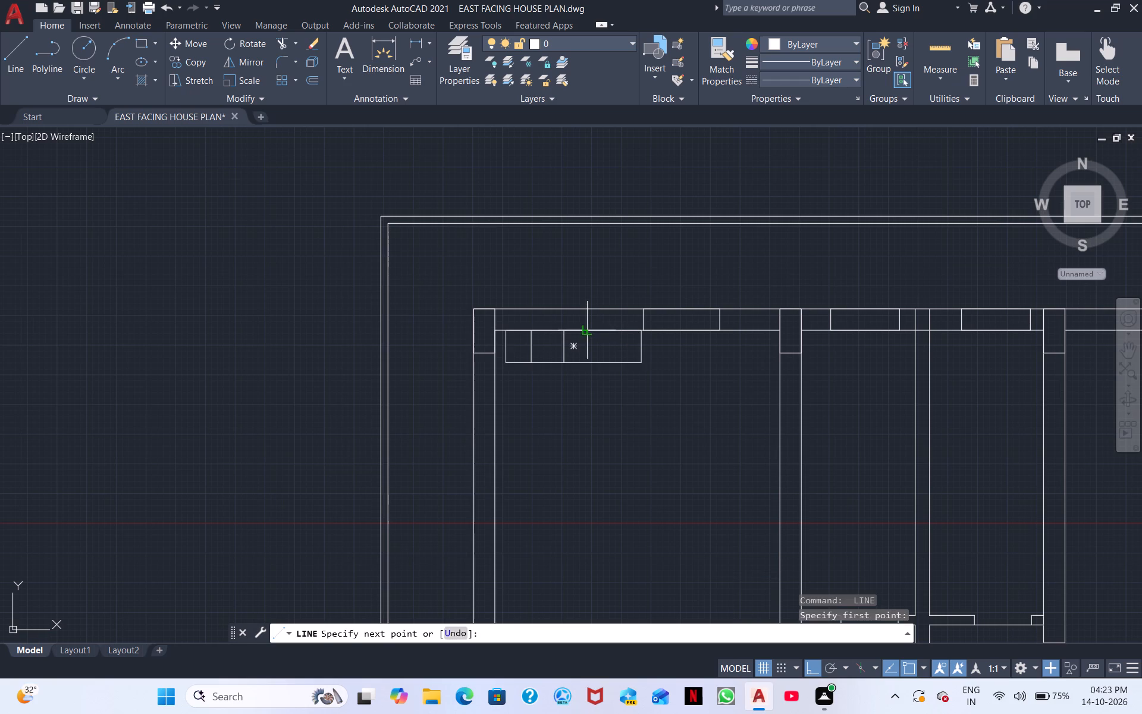
click(586, 362)
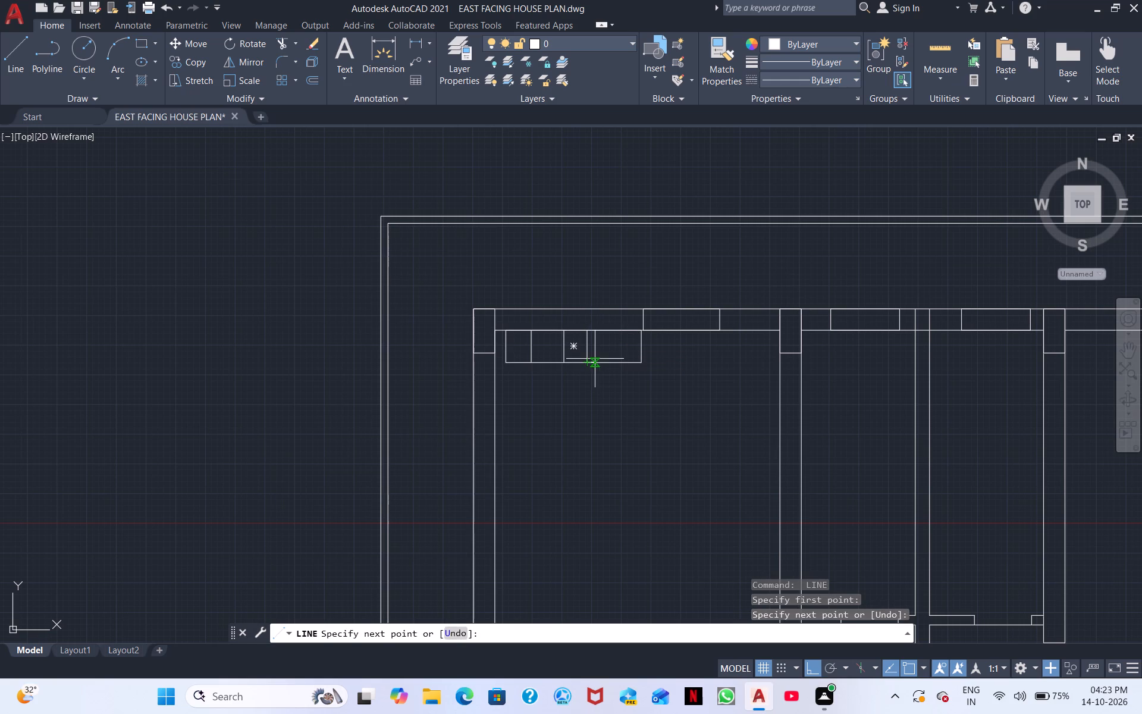
key(Escape)
key(space)
click(616, 328)
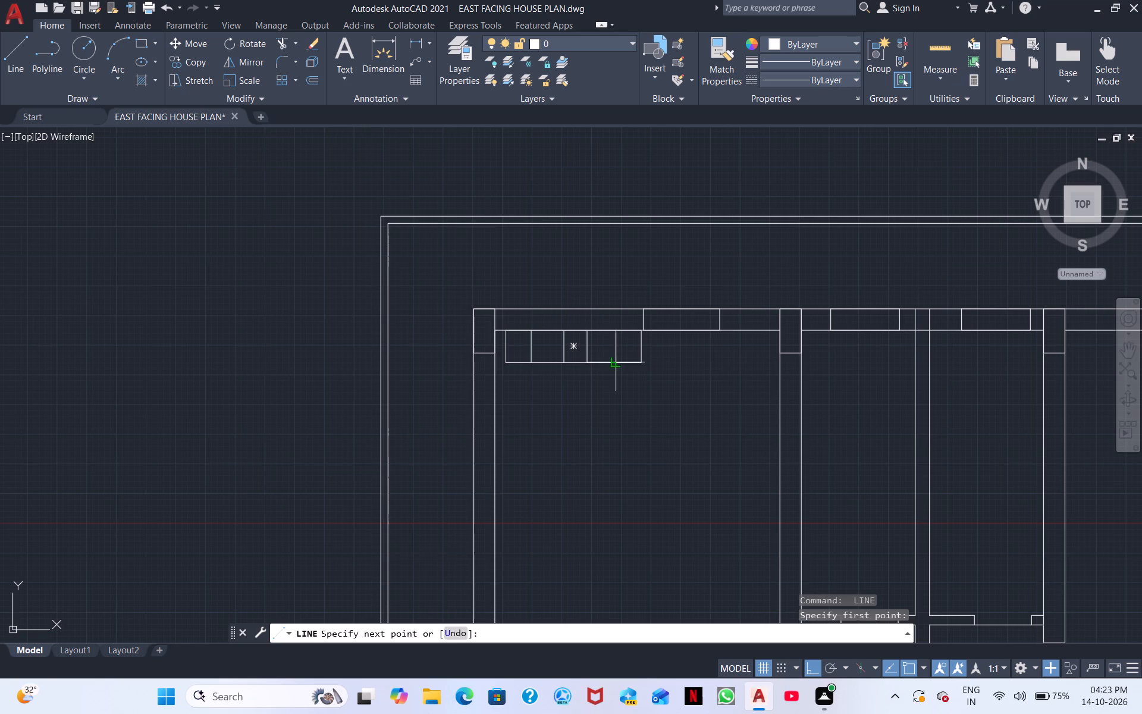
click(615, 359)
key(Escape)
Copy the five-compartment rectangle eastward to the north-east room's north wall, ending at the west side of its window.
scroll(657, 399, down, 1)
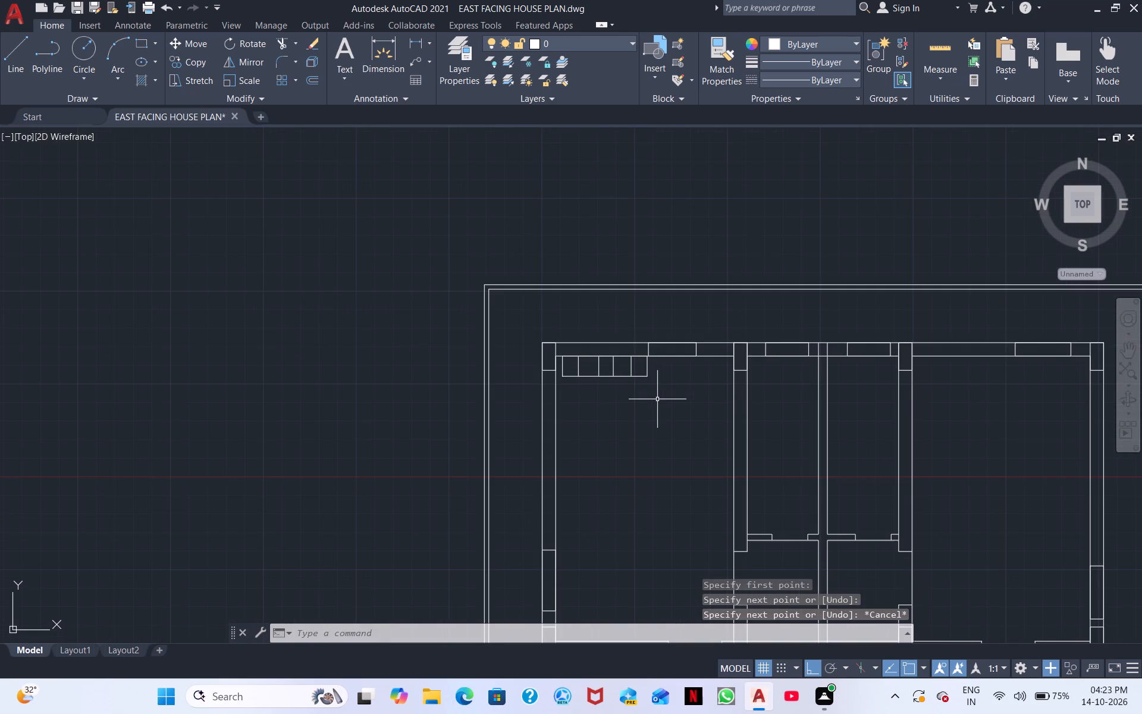
click(657, 399)
click(572, 364)
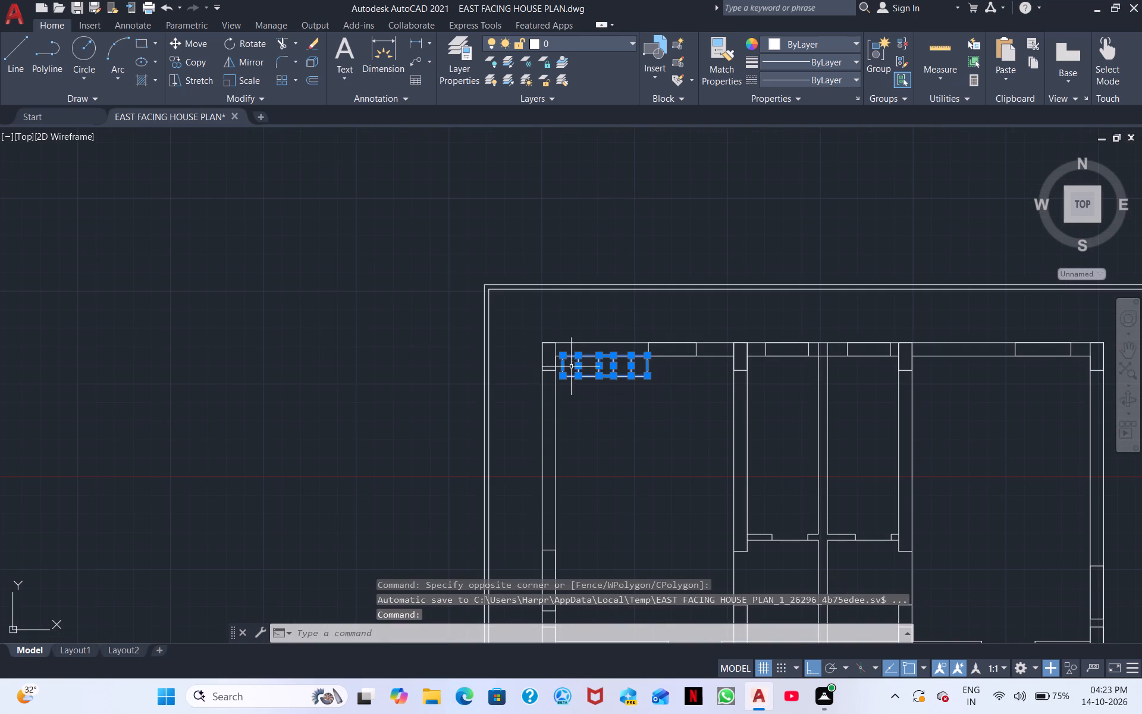
right_click(572, 364)
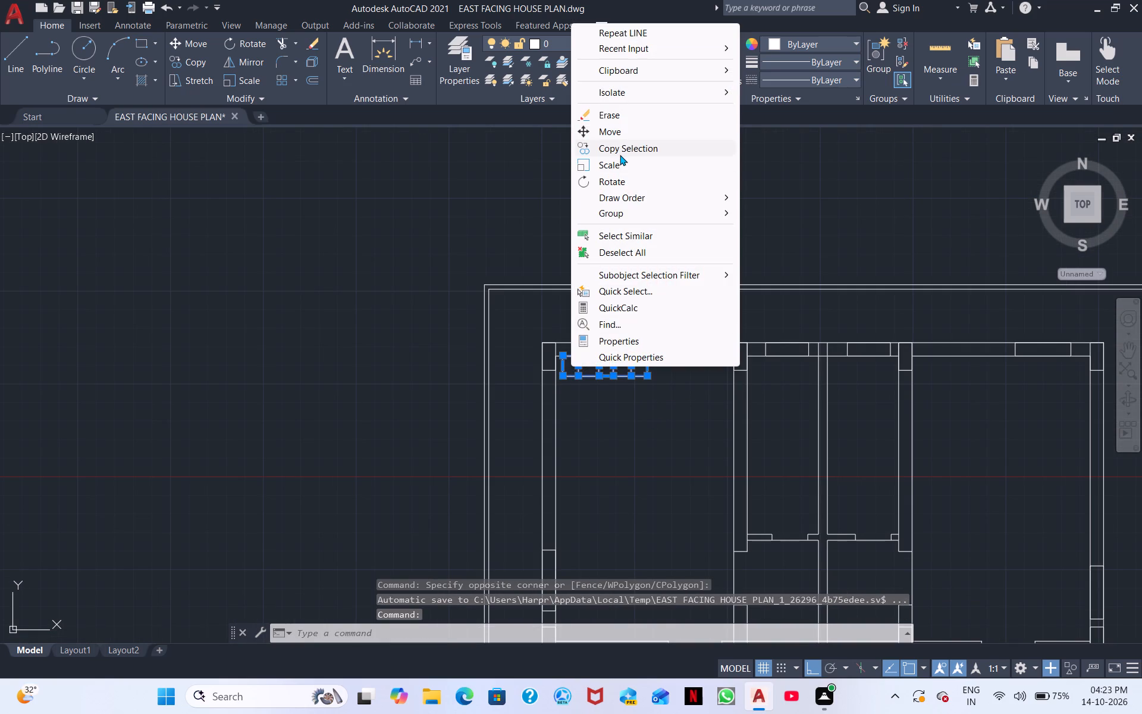
click(620, 155)
click(610, 371)
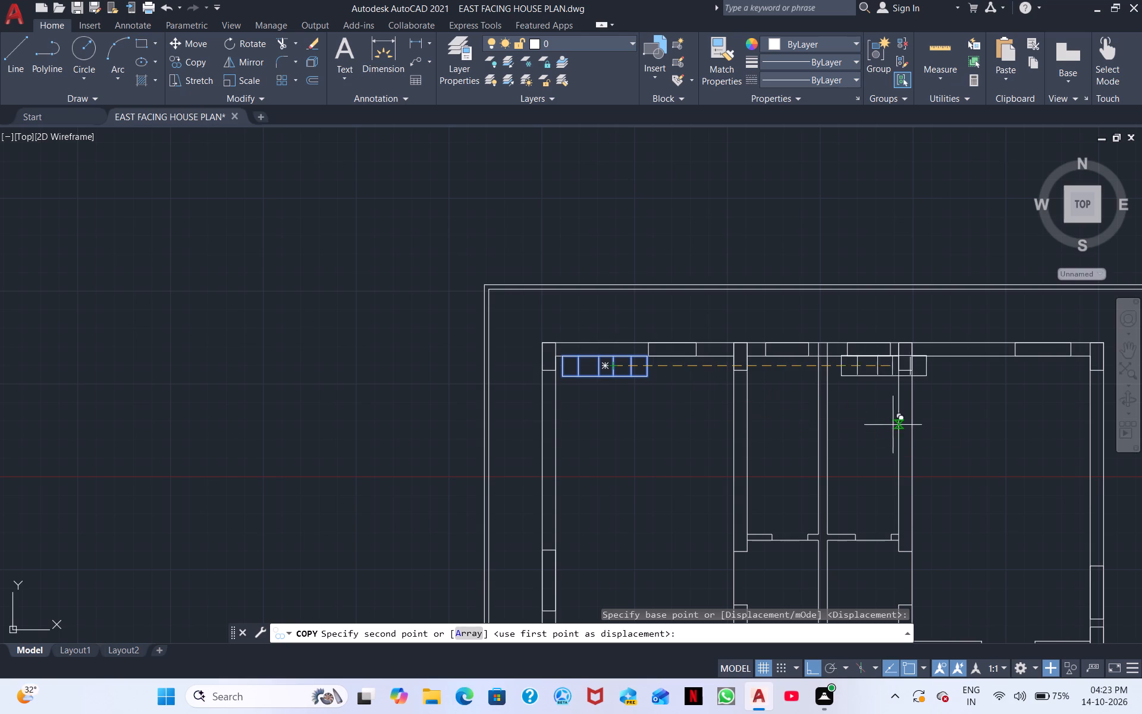
click(981, 436)
key(Escape)
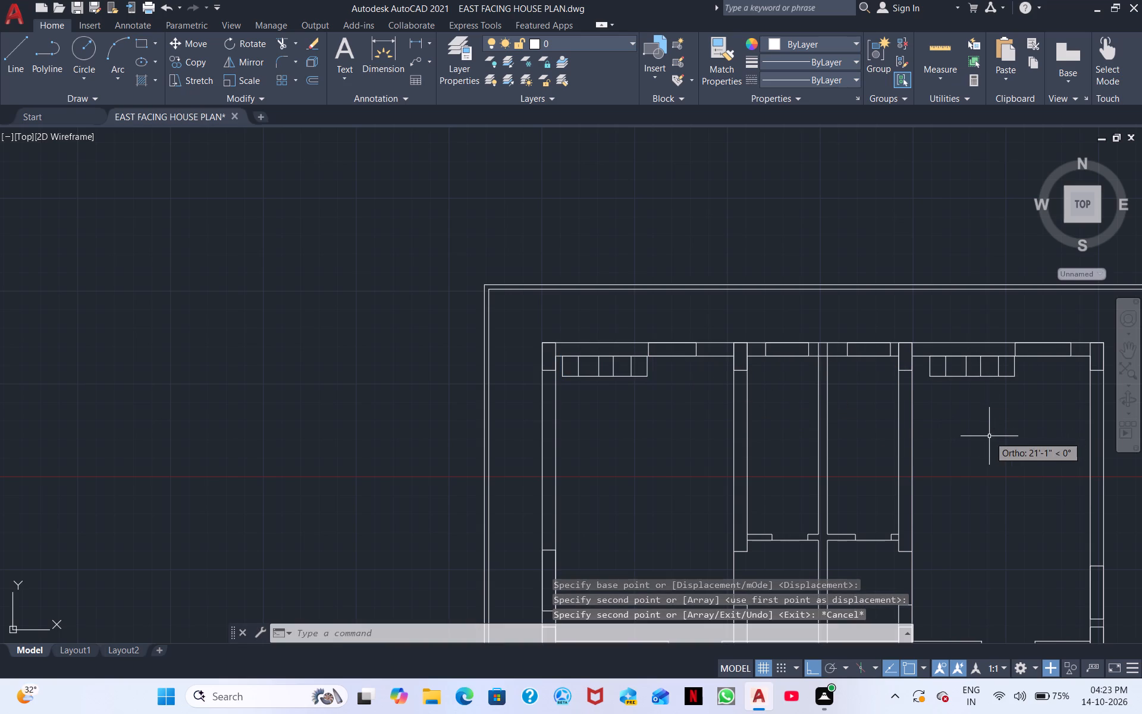
Rotate the copied compartment rectangle 270° about its north-east corner so it runs north-south.
click(996, 419)
click(932, 365)
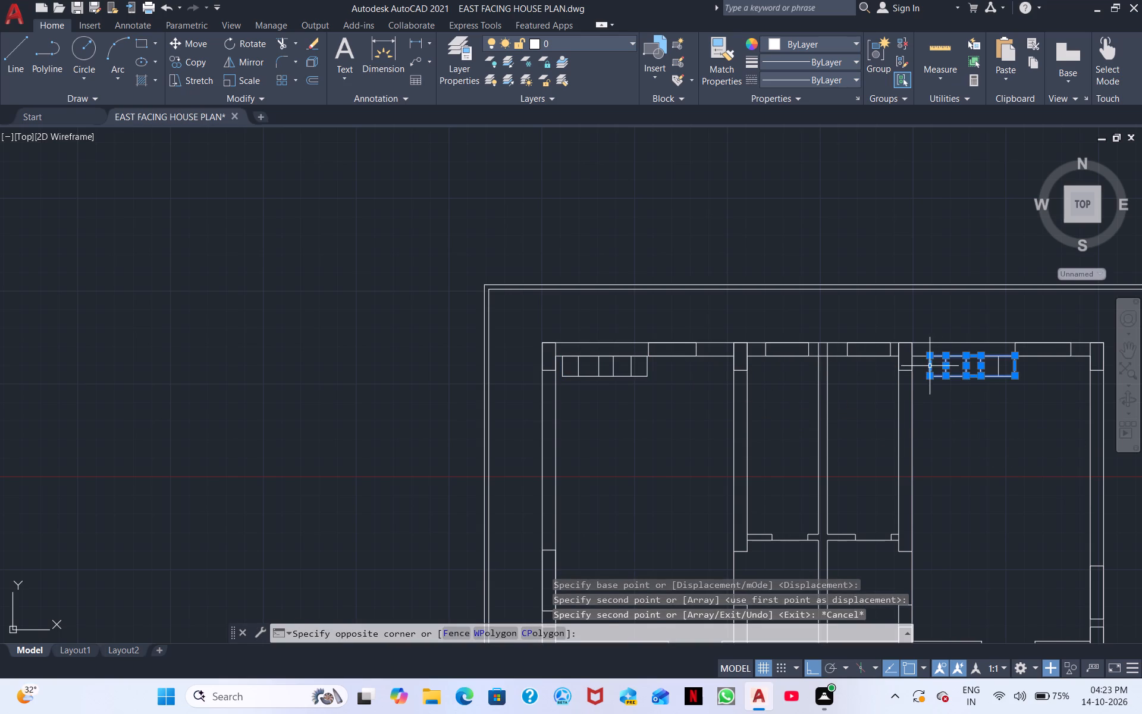
drag(999, 362, 995, 369)
right_click(982, 393)
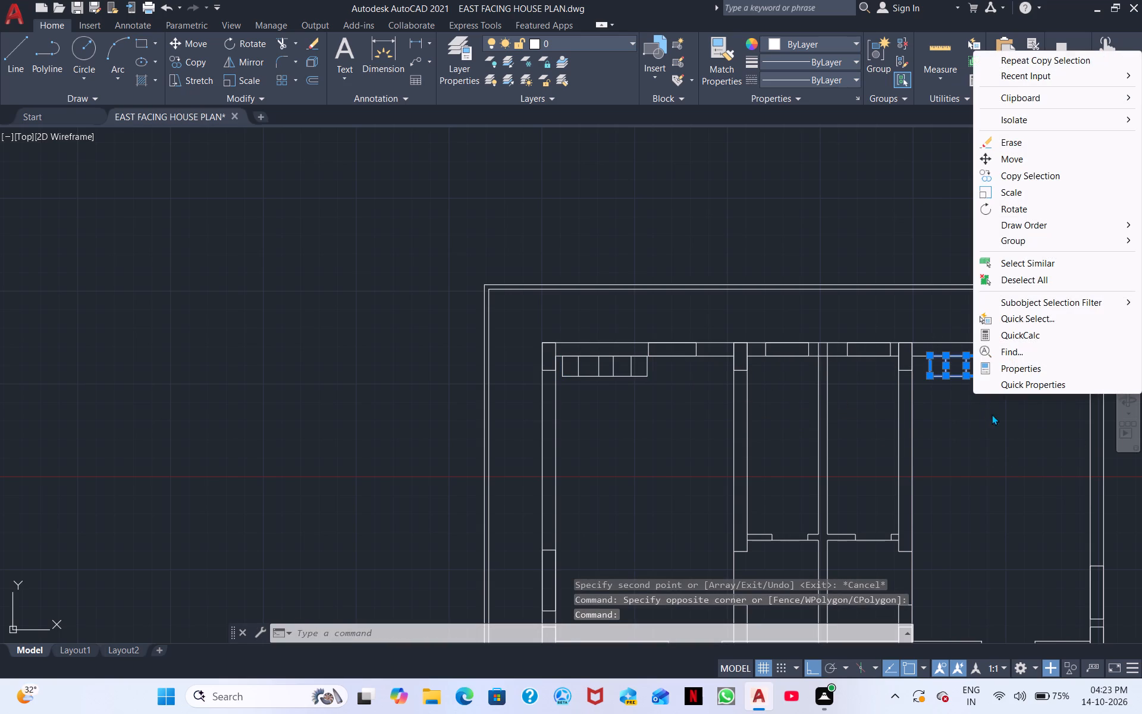
click(1031, 210)
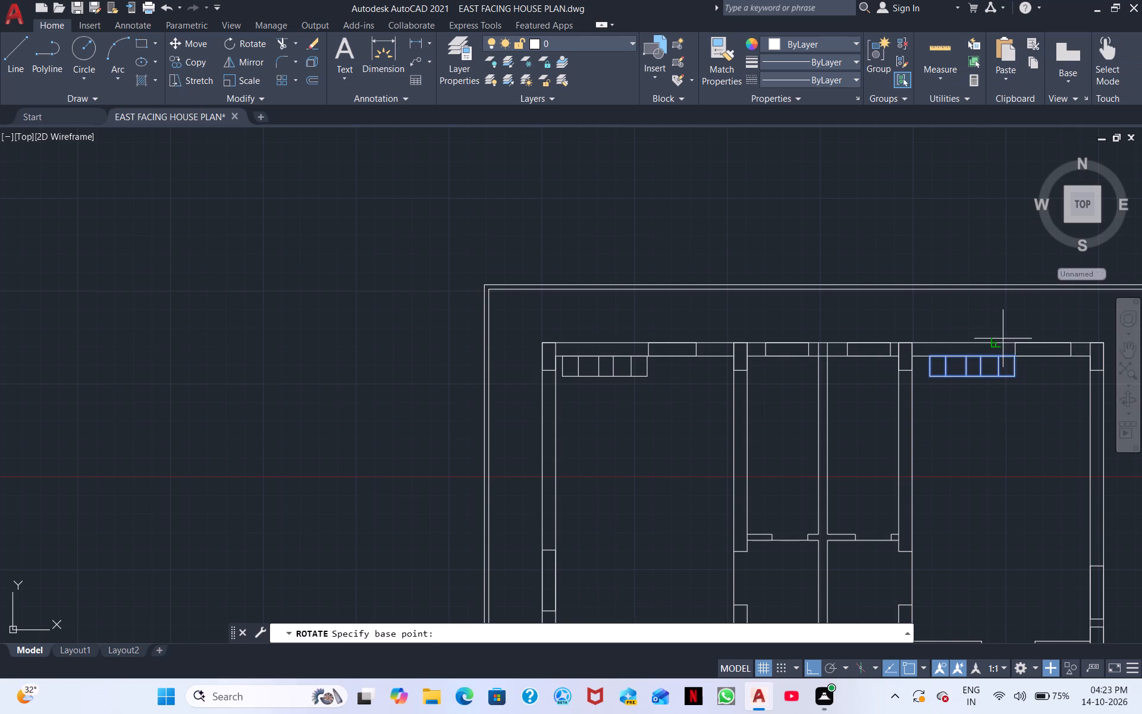
click(1012, 359)
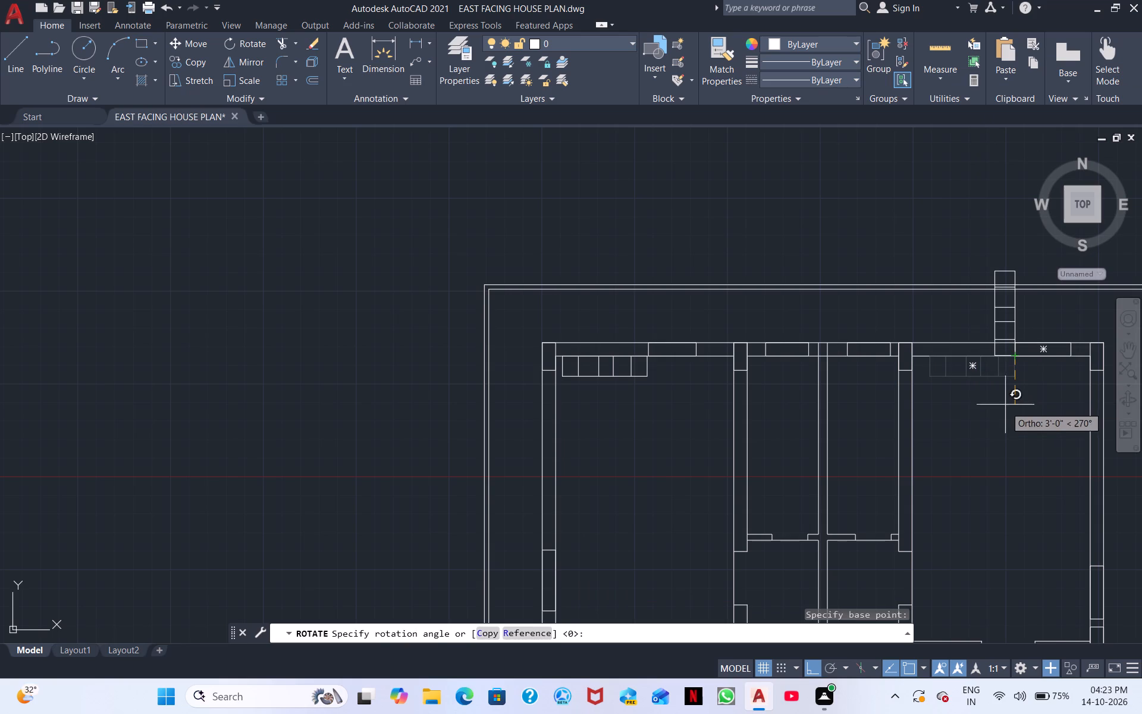
click(1027, 458)
Move the rotated rectangle with its divider lines by its north-west corner to the north-east room's north wall, just east of the column.
click(1025, 330)
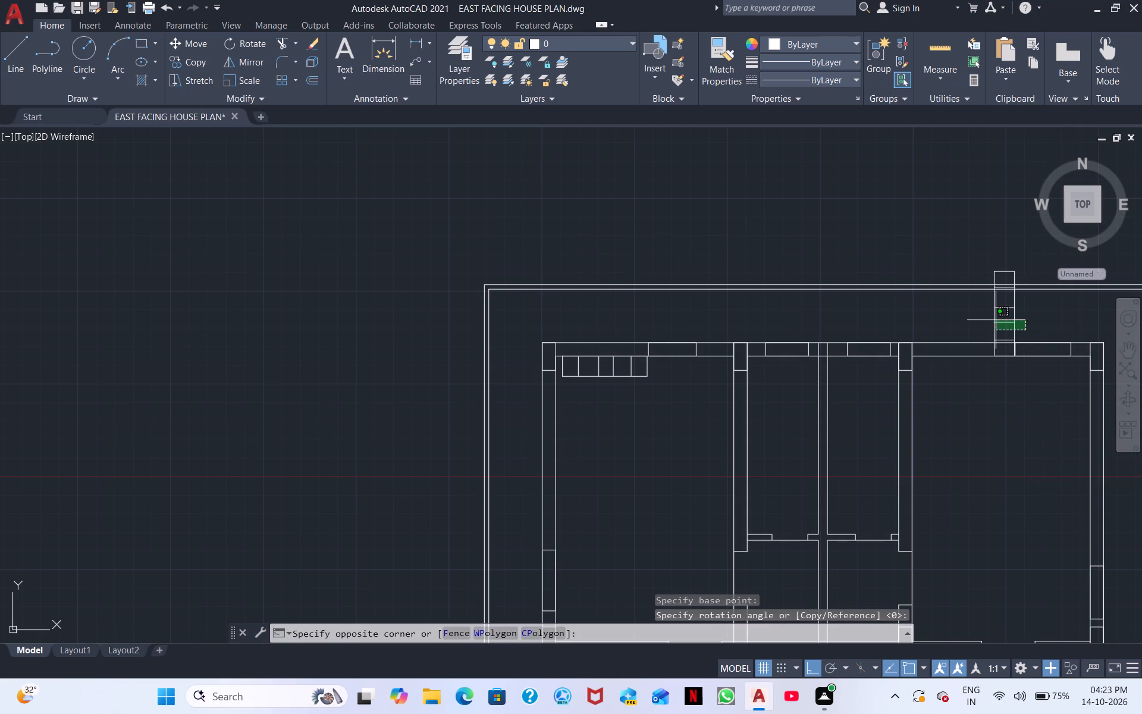
click(983, 312)
scroll(983, 312, up, 2)
click(1041, 306)
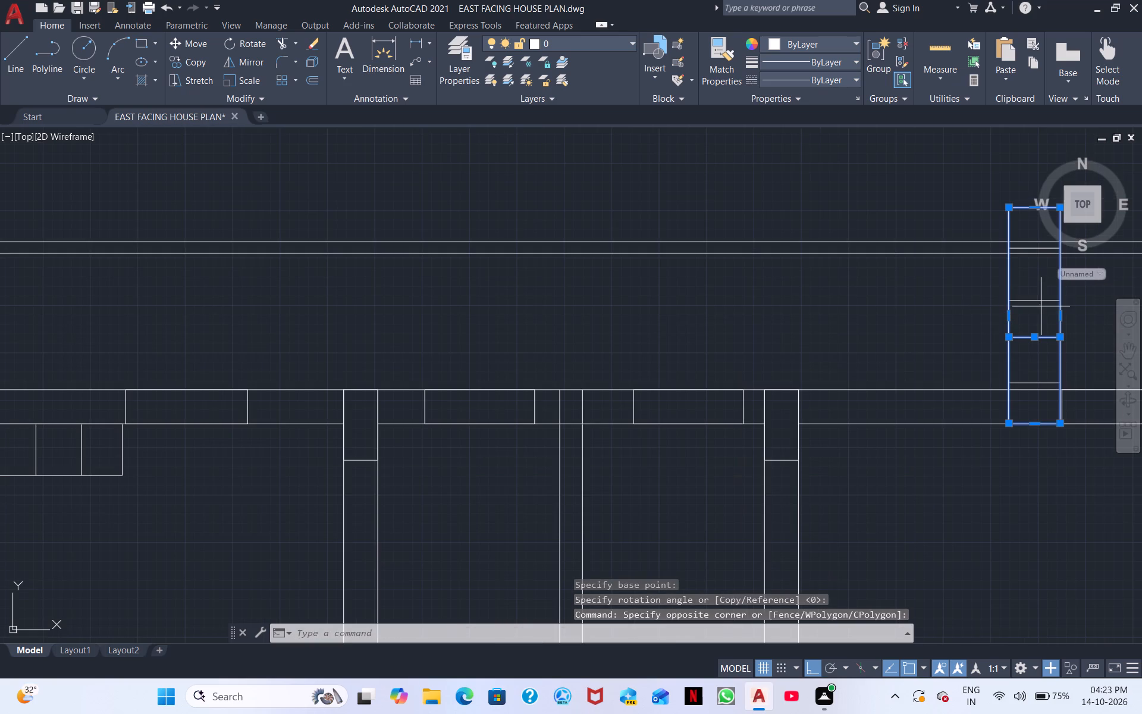
click(1031, 295)
click(1021, 247)
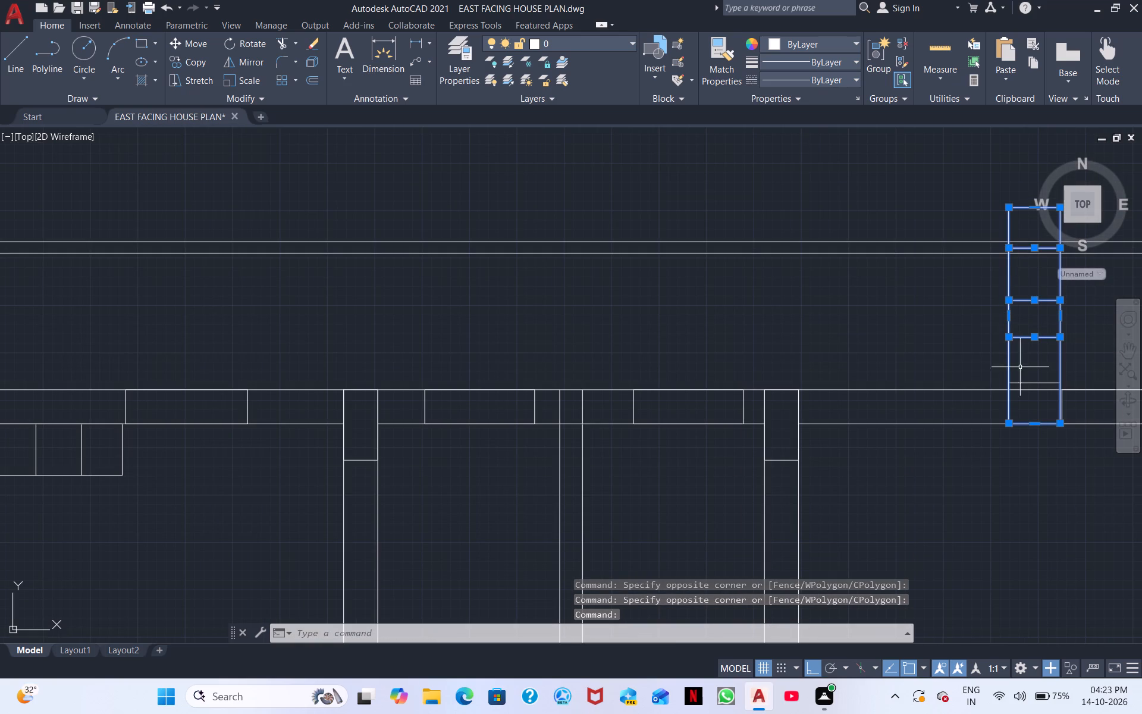
click(1032, 380)
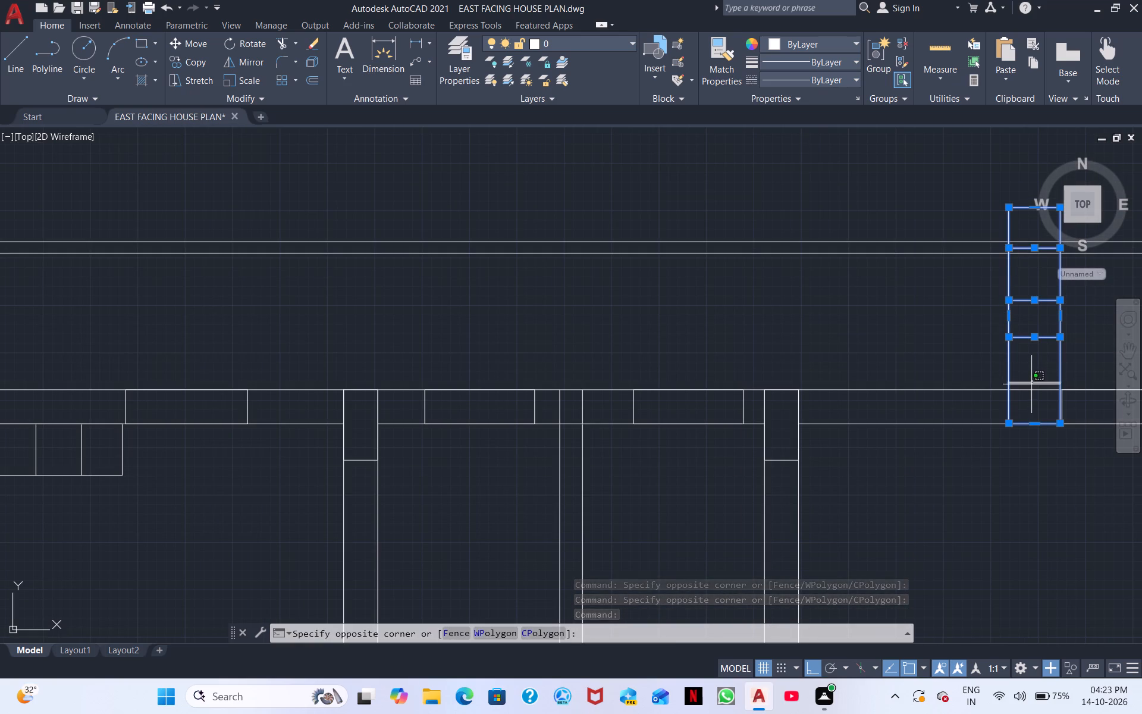
click(1031, 383)
middle_drag(1000, 356, 911, 517)
right_click(917, 461)
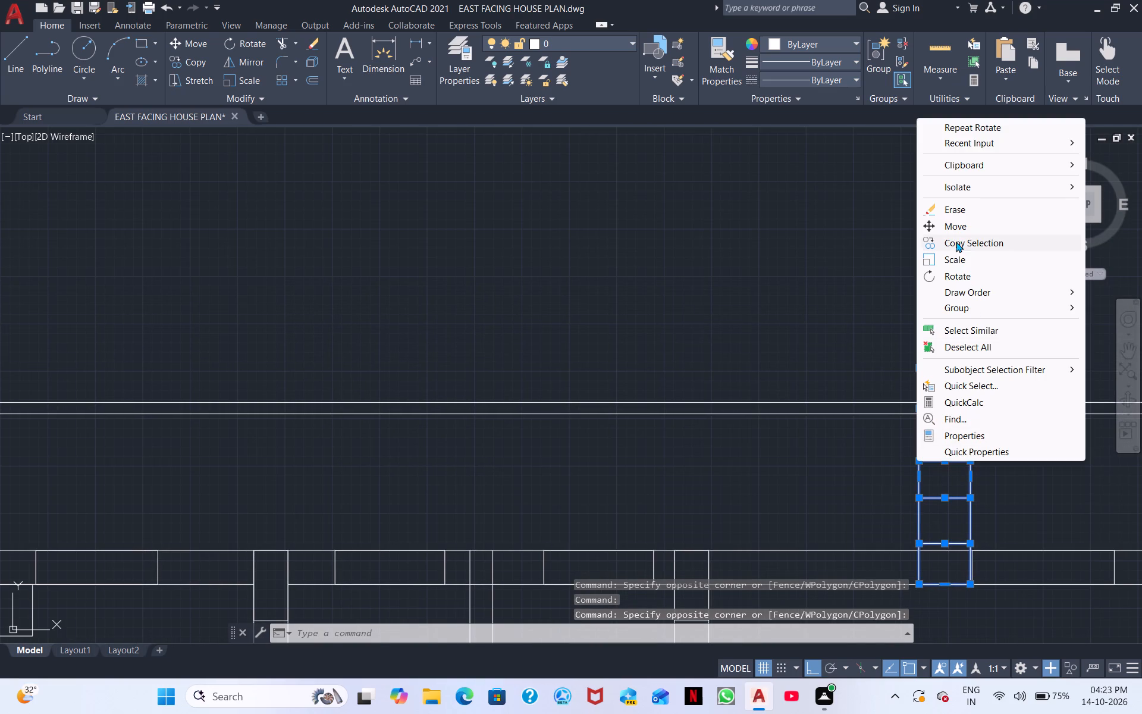
click(956, 228)
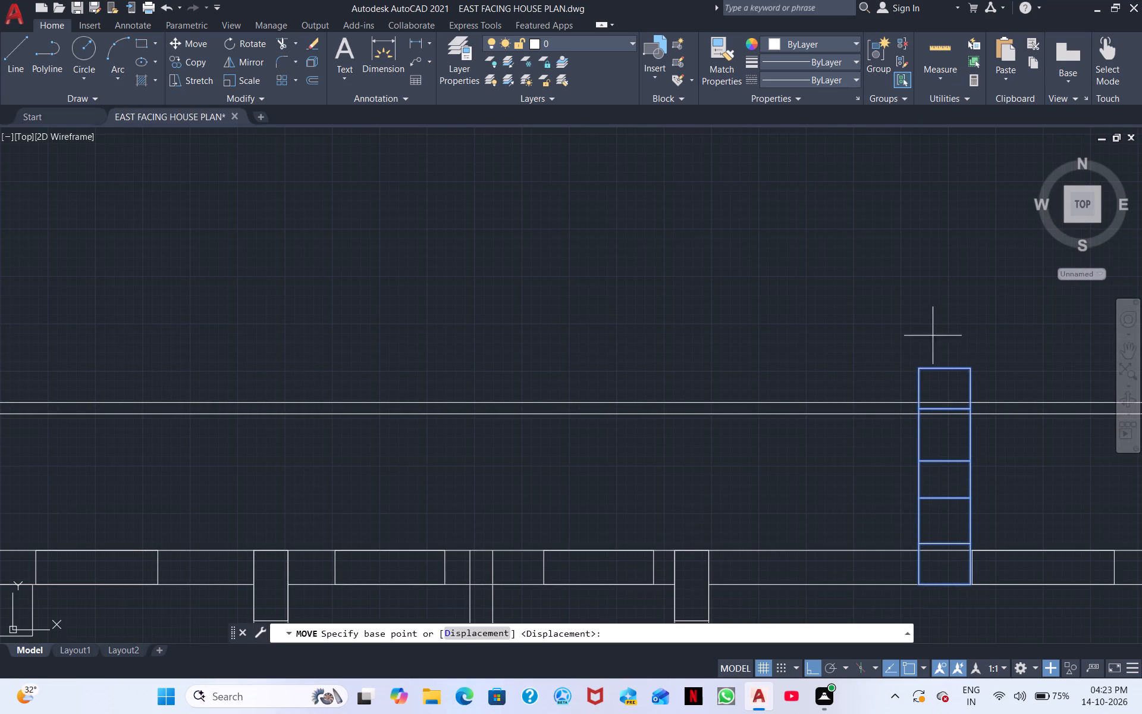
click(915, 365)
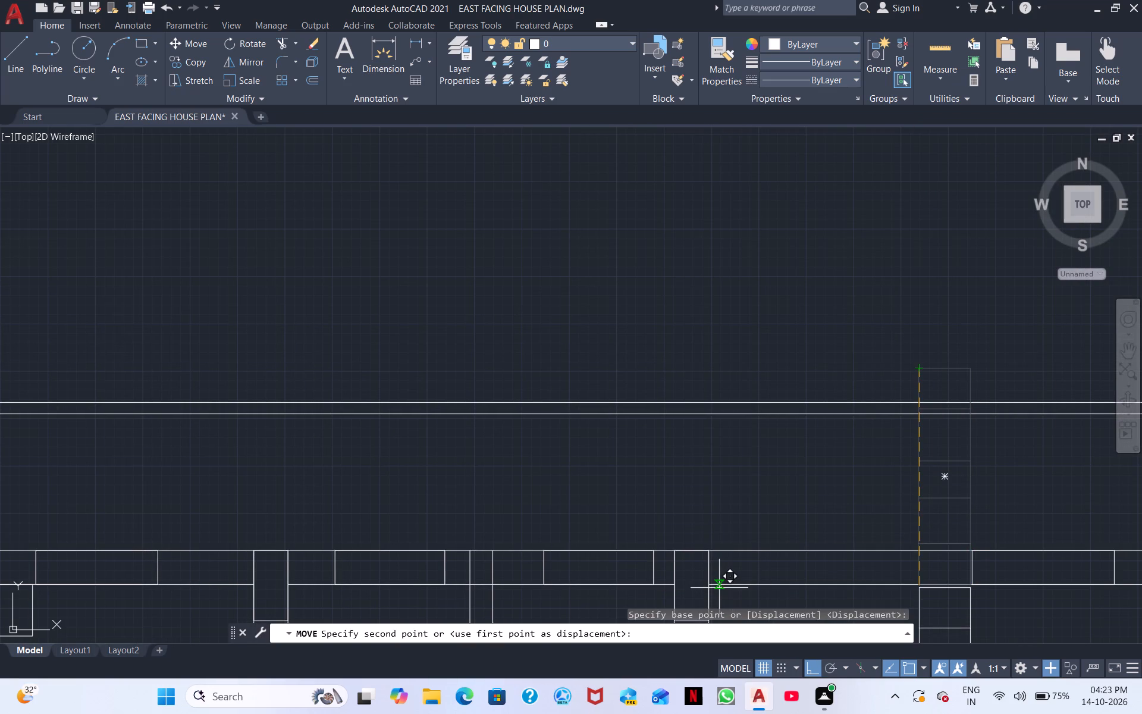
click(723, 584)
Move the compartment rectangle slightly west along the north wall, narrowing its gap to the north-east room's west wall.
scroll(736, 591, down, 1)
middle_drag(776, 572, 705, 420)
scroll(738, 442, up, 2)
middle_drag(689, 471, 710, 383)
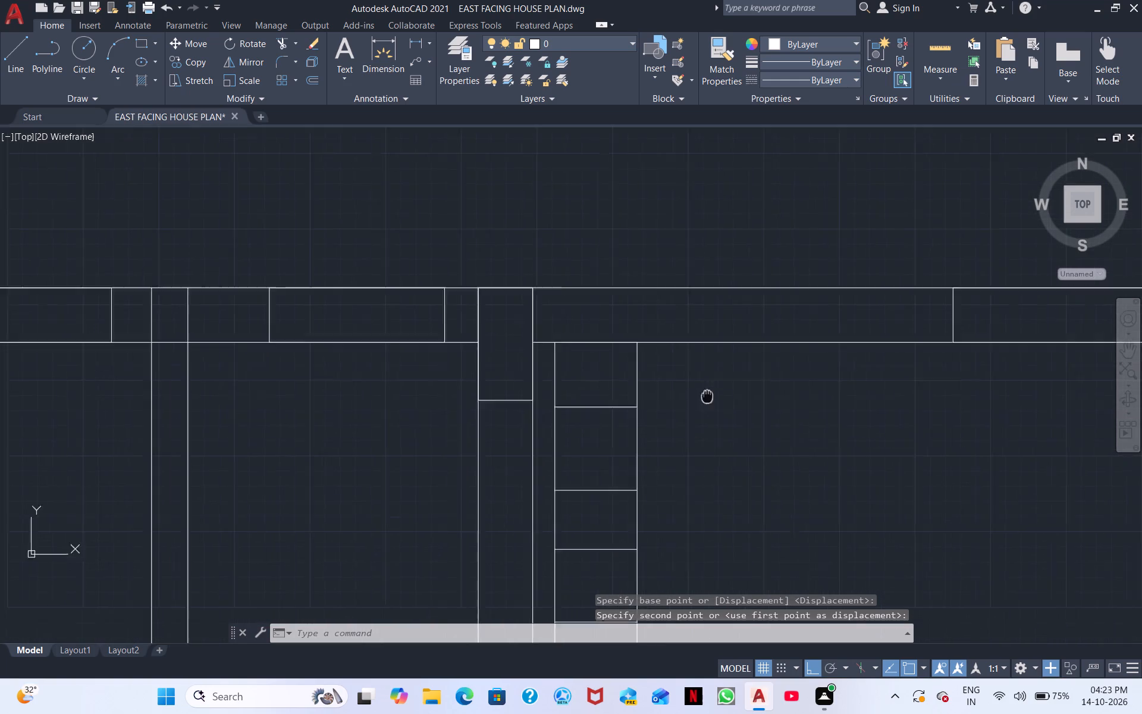
middle_drag(710, 383, 707, 278)
click(639, 584)
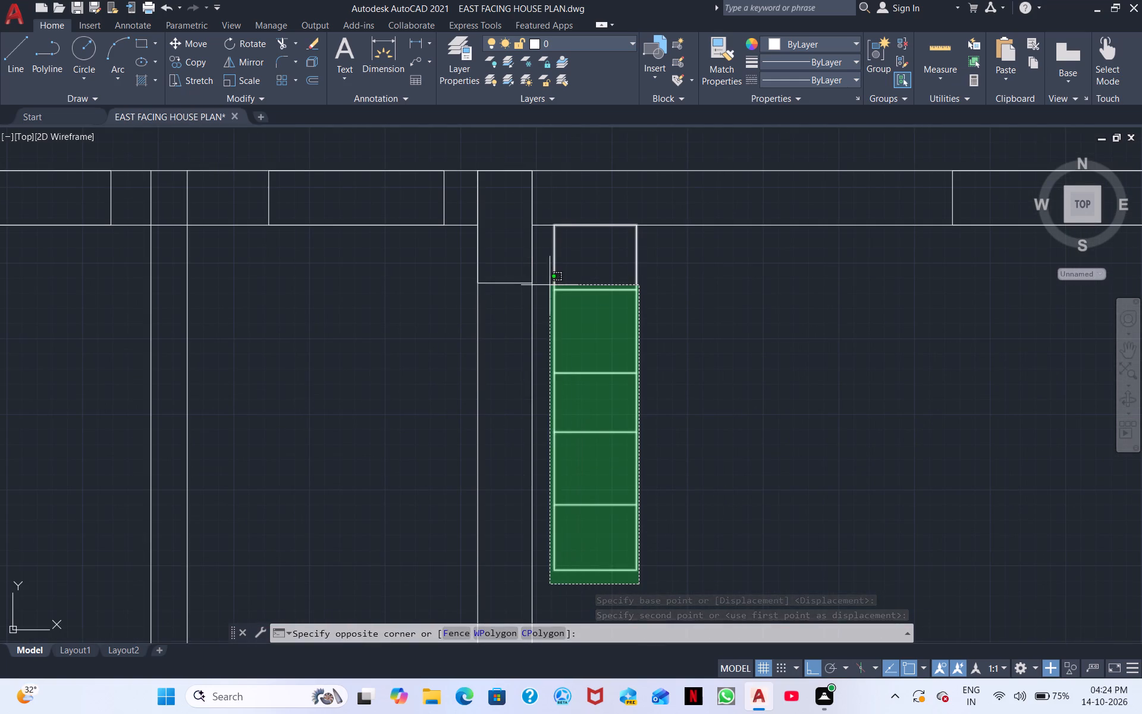
click(556, 257)
right_click(557, 257)
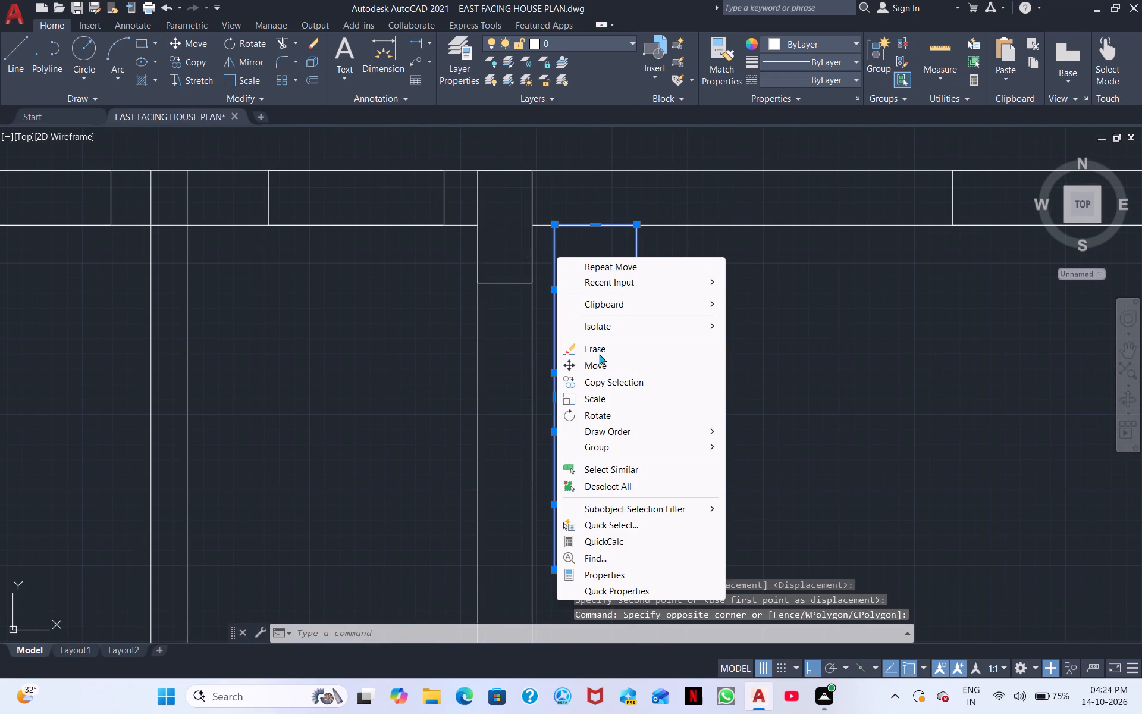
click(599, 363)
click(560, 223)
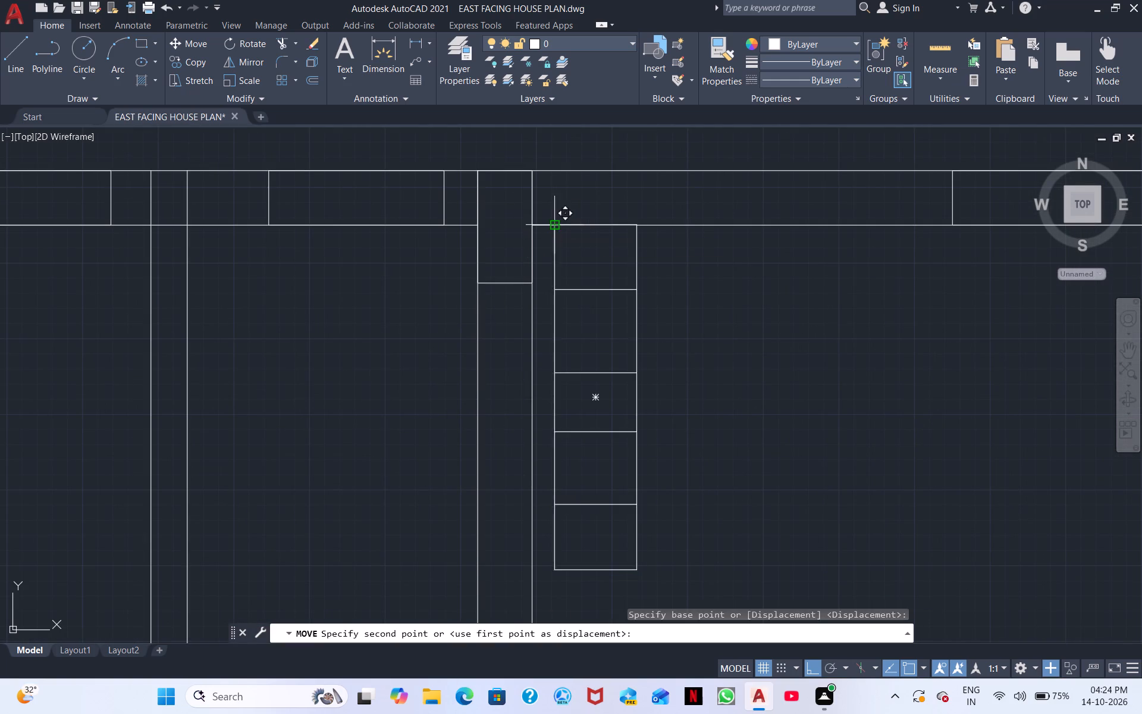
click(544, 227)
Examine the northern rooms with both compartment rectangles and the plan layout south of them.
scroll(575, 262, down, 1)
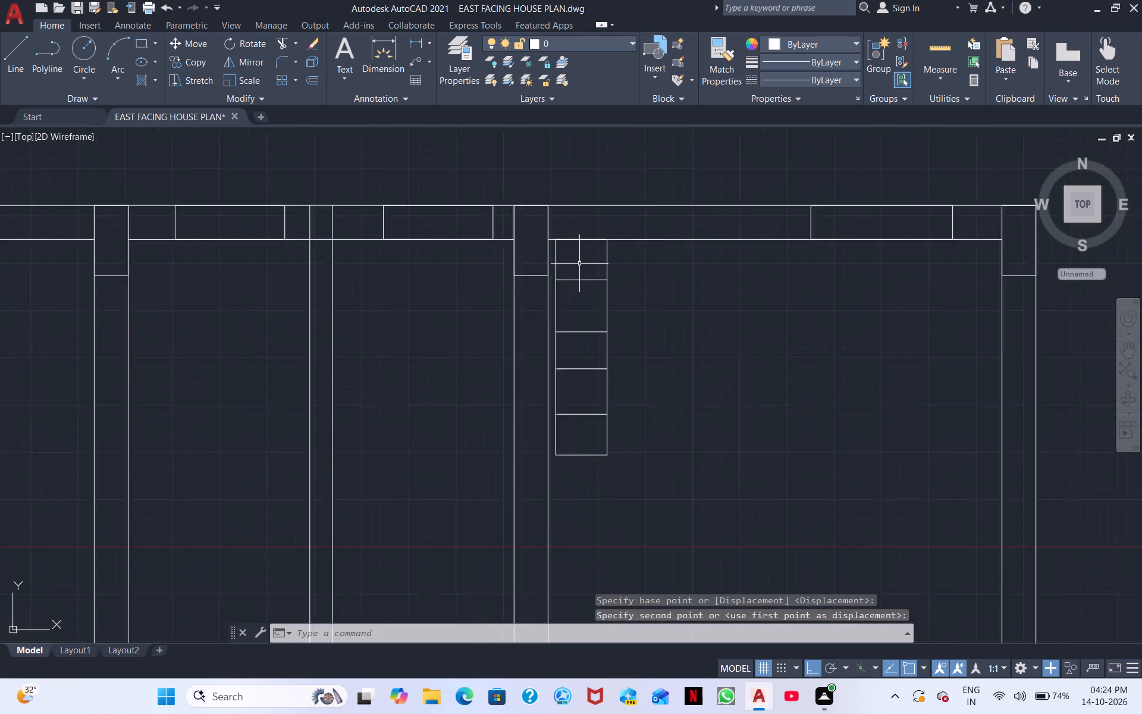
scroll(581, 264, down, 1)
middle_drag(750, 353, 645, 283)
middle_drag(765, 342, 720, 314)
scroll(719, 333, down, 1)
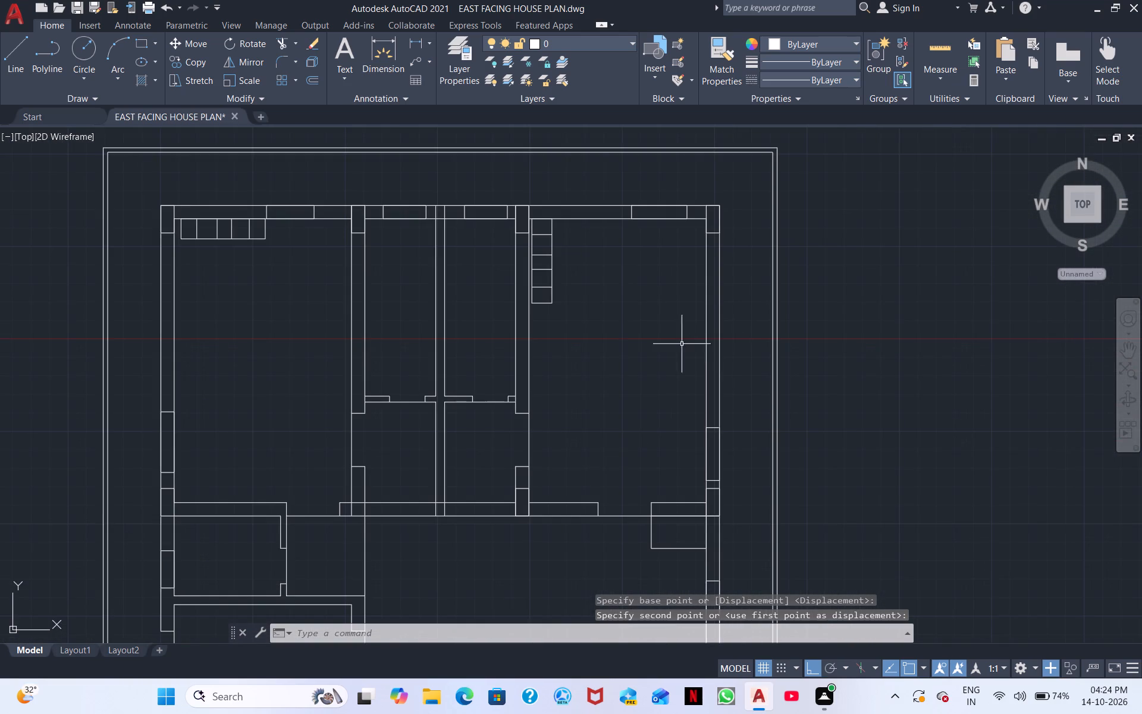
middle_drag(626, 345, 646, 345)
middle_drag(646, 345, 644, 368)
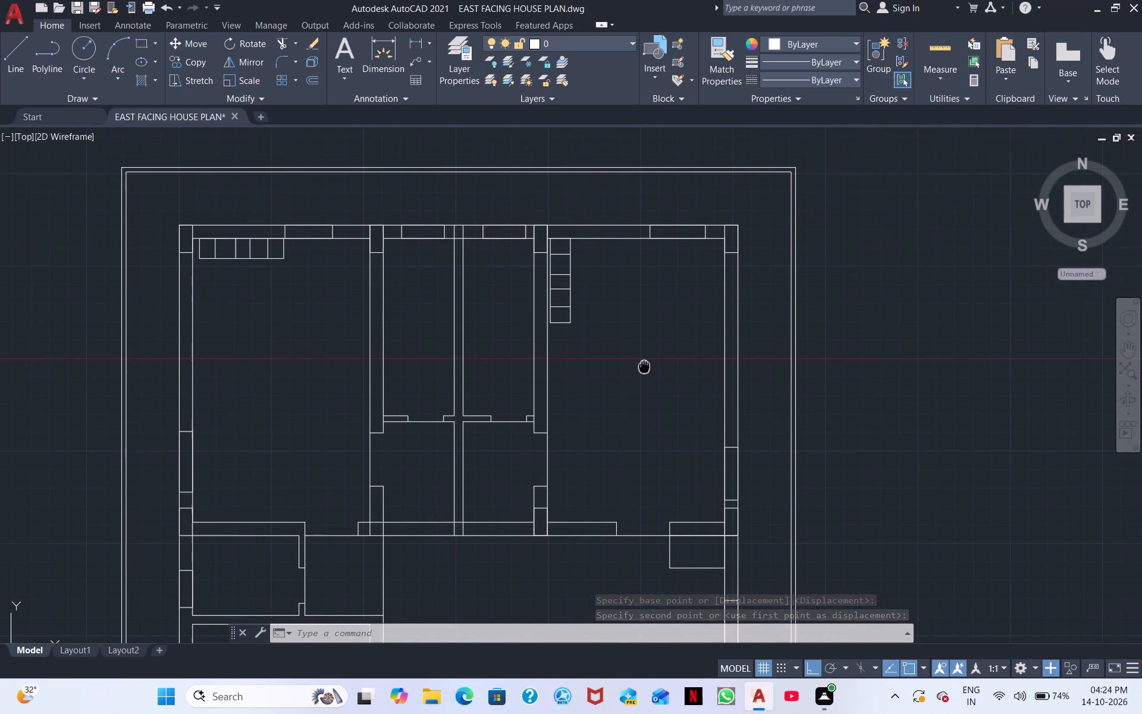
middle_drag(644, 368, 640, 378)
scroll(626, 401, down, 1)
middle_drag(614, 403, 614, 322)
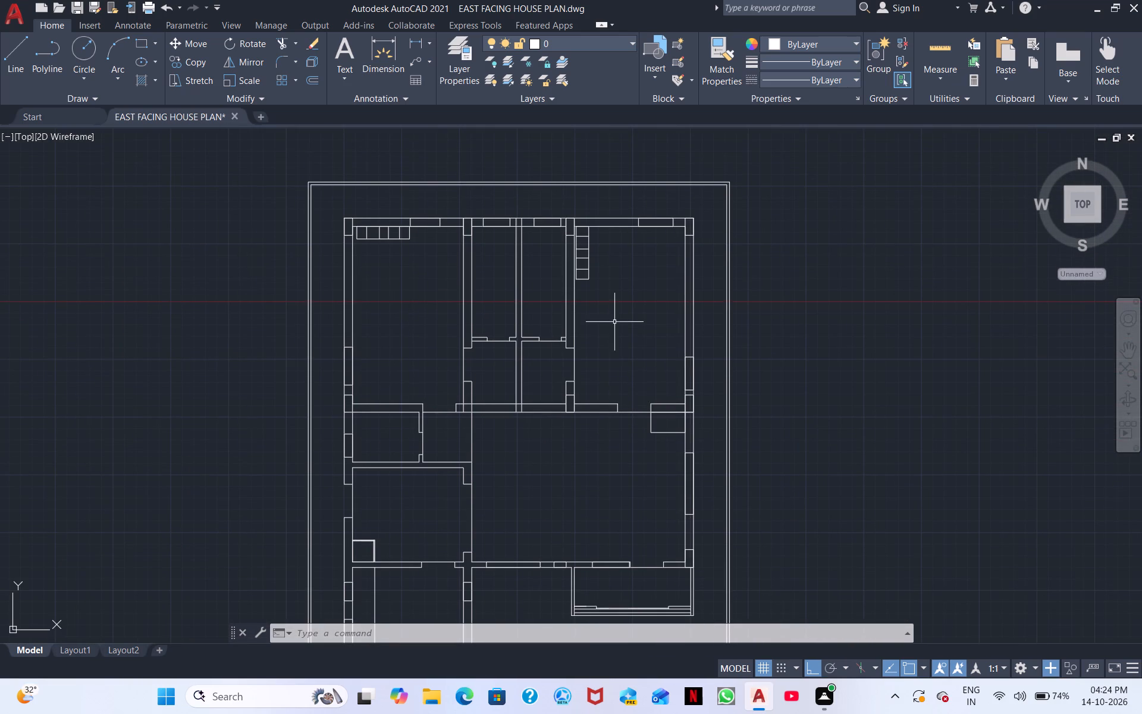
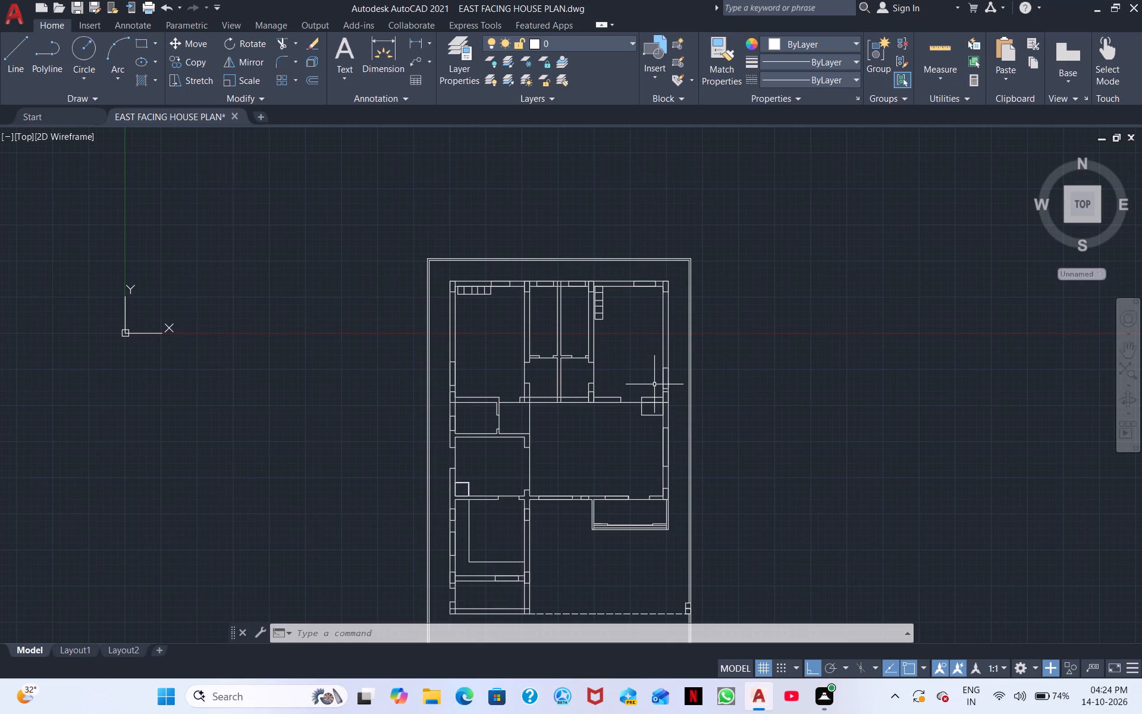
Start the ADCENTER command to open DesignCenter, with the plan's northern rooms as the working area.
text(dc)
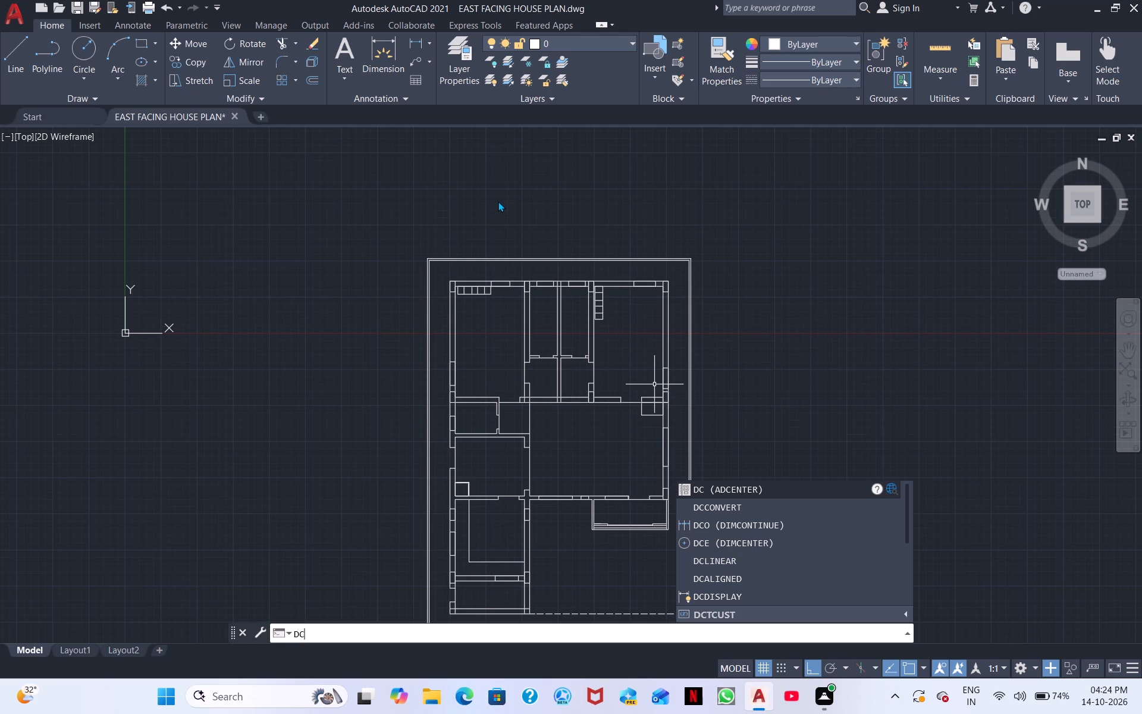
scroll(457, 390, up, 2)
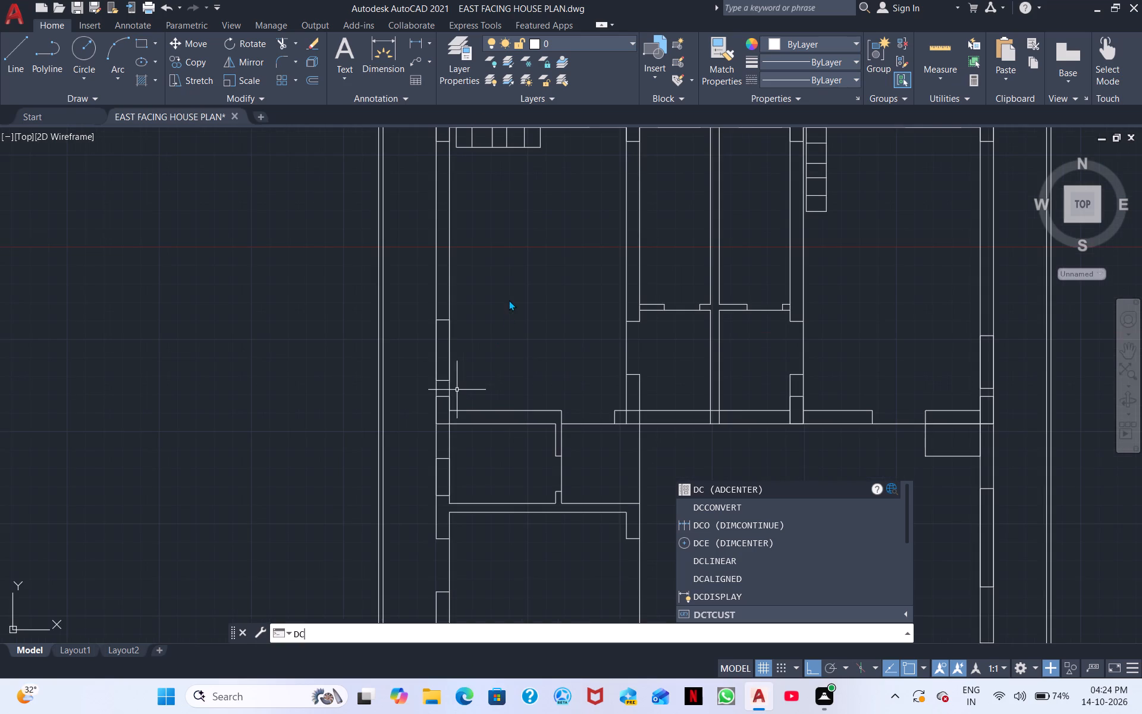
middle_drag(509, 297, 509, 352)
middle_drag(509, 288, 514, 446)
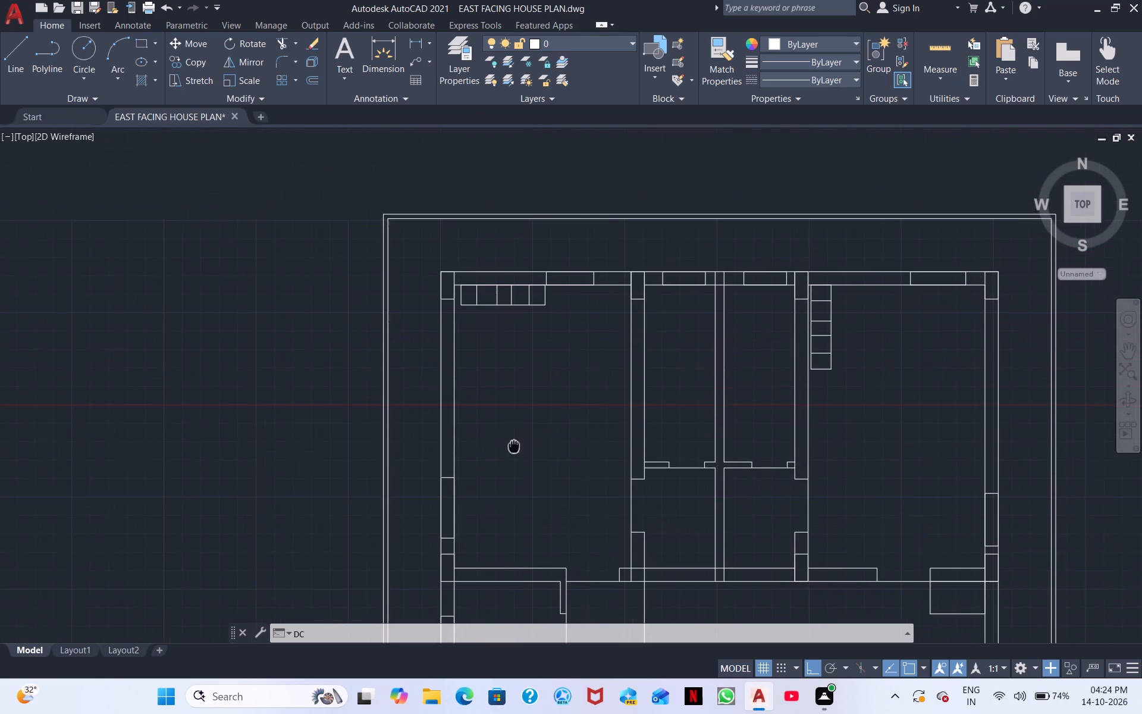
middle_drag(514, 446, 514, 447)
middle_drag(512, 440, 510, 506)
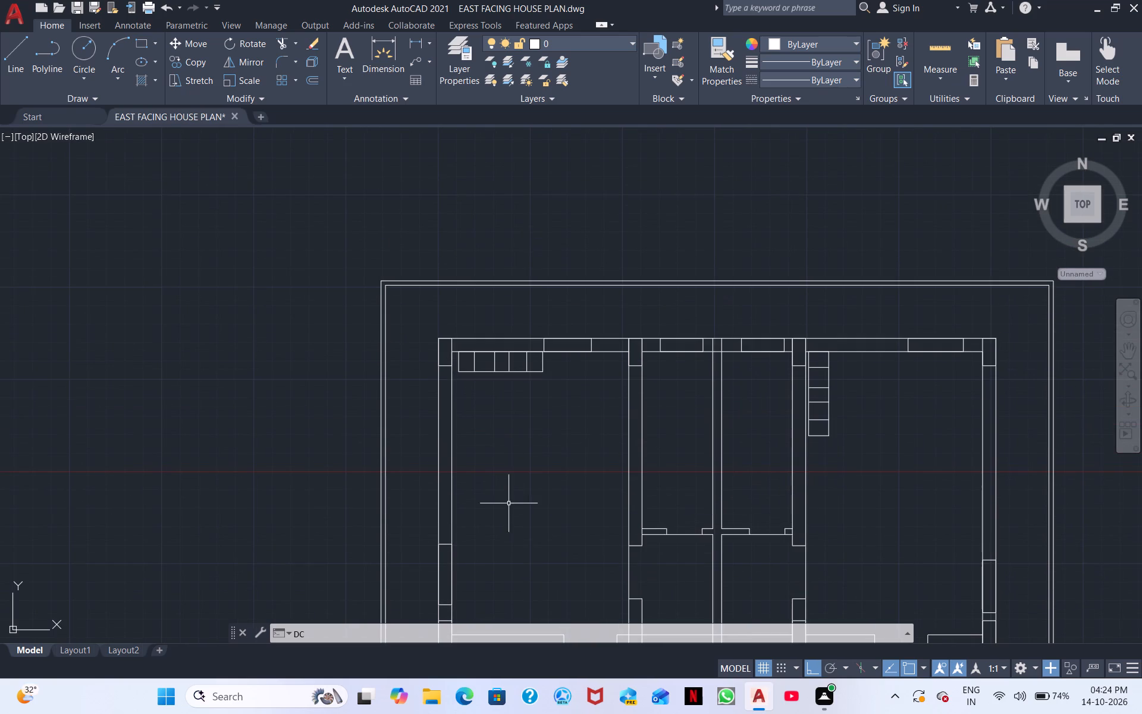
middle_drag(502, 476, 481, 390)
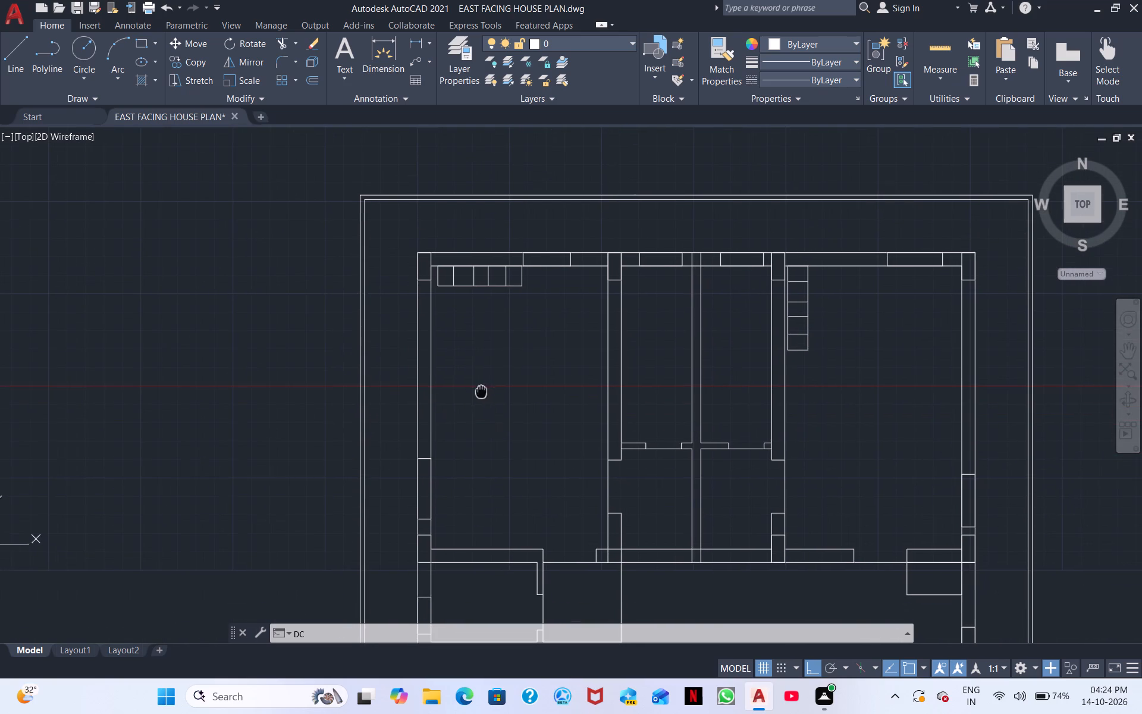
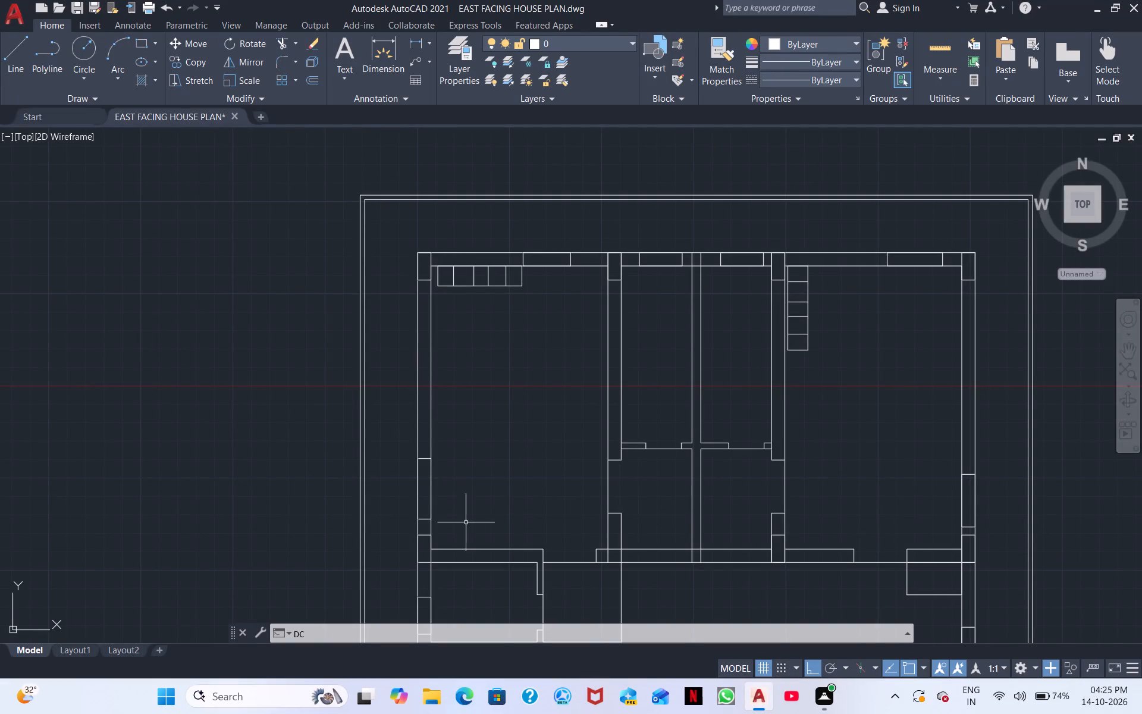
Open the tool palettes and place the architectural Door - Imperial block inside the northwest room.
middle_drag(488, 386, 475, 430)
middle_drag(774, 403, 692, 362)
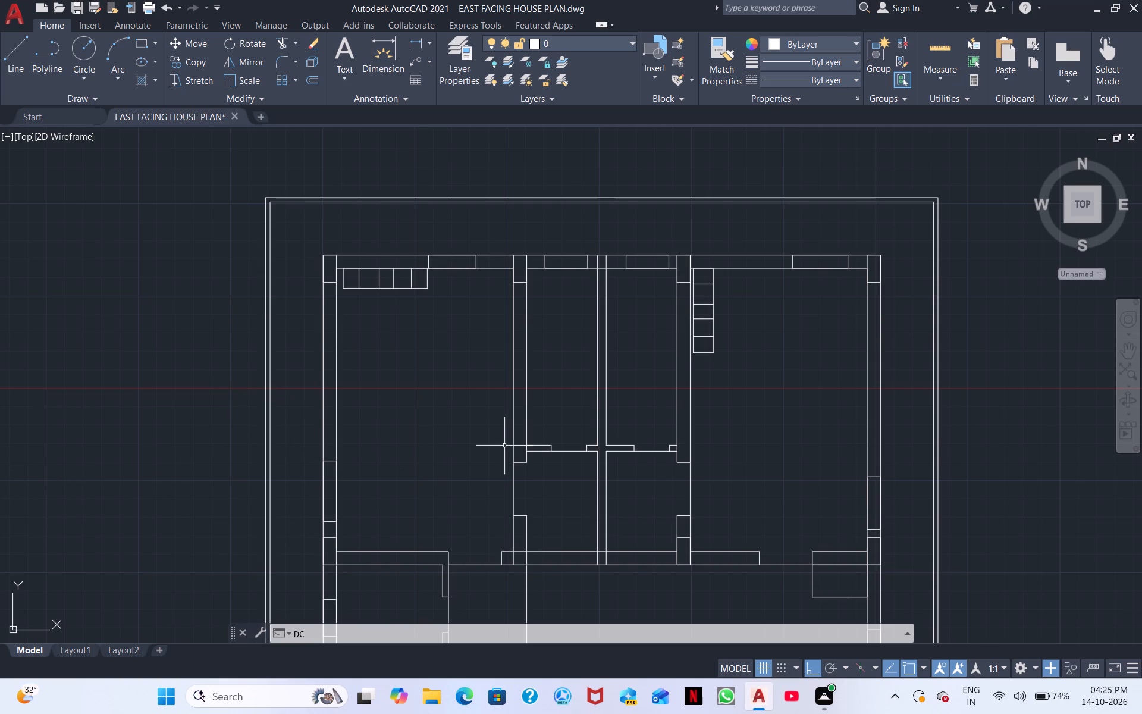
middle_drag(455, 461, 439, 362)
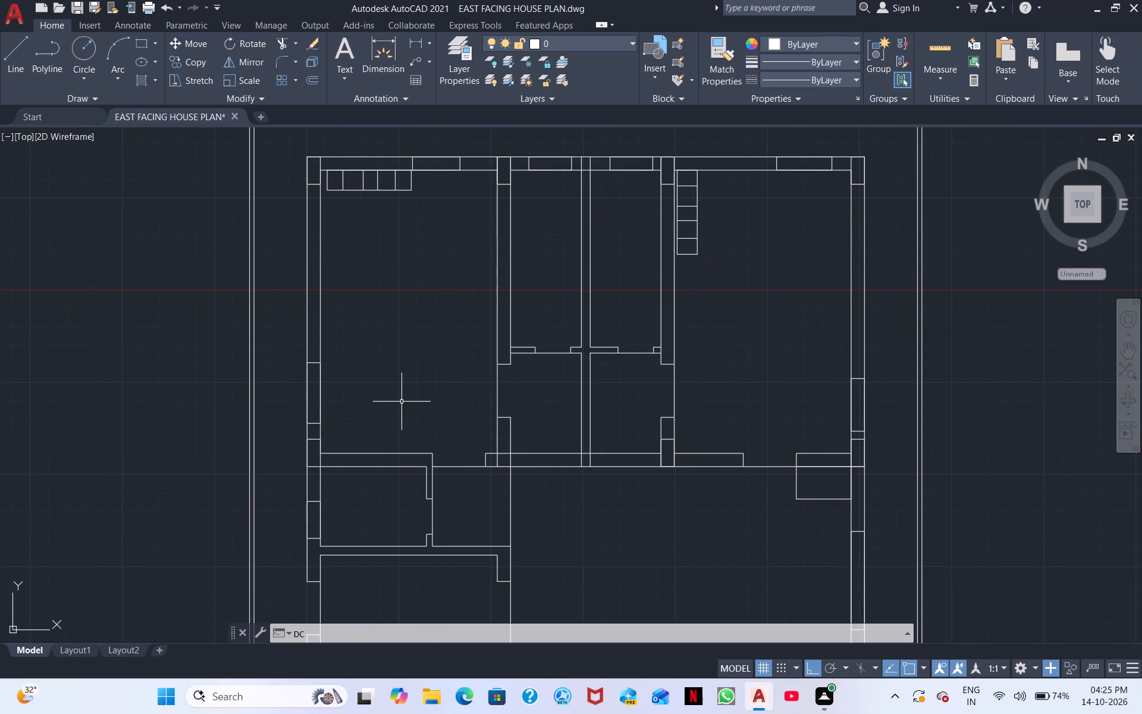
scroll(402, 395, up, 1)
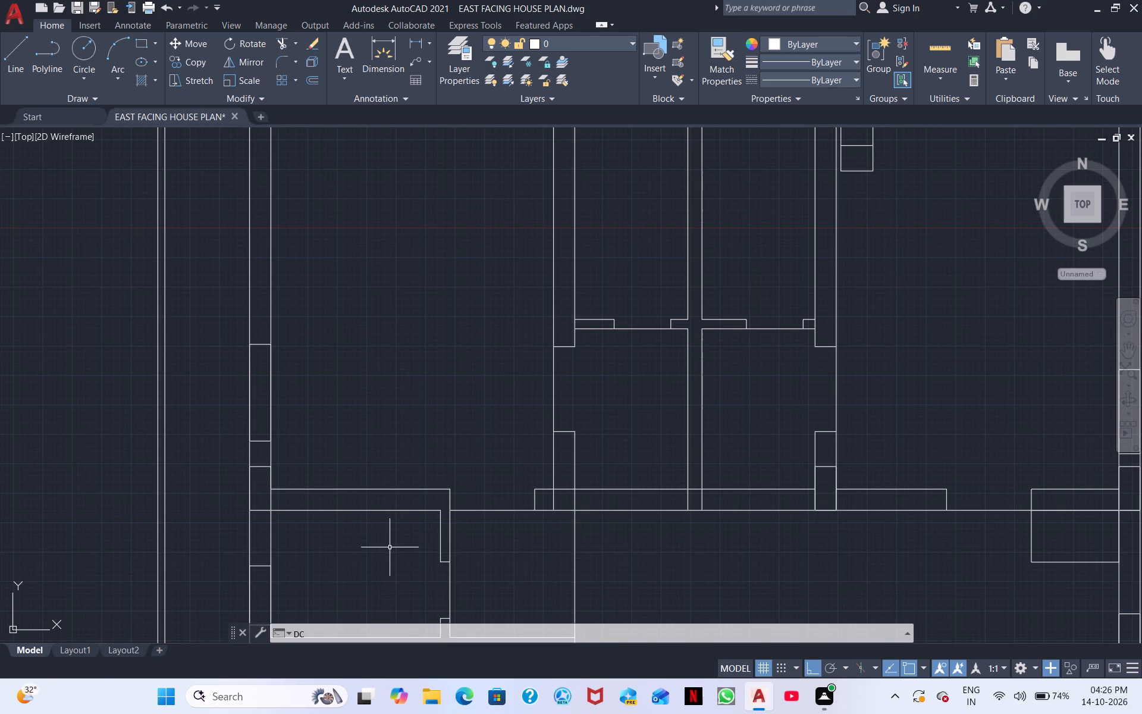
key(BackSpace)
key(BackSpace)
key(BackSpace)
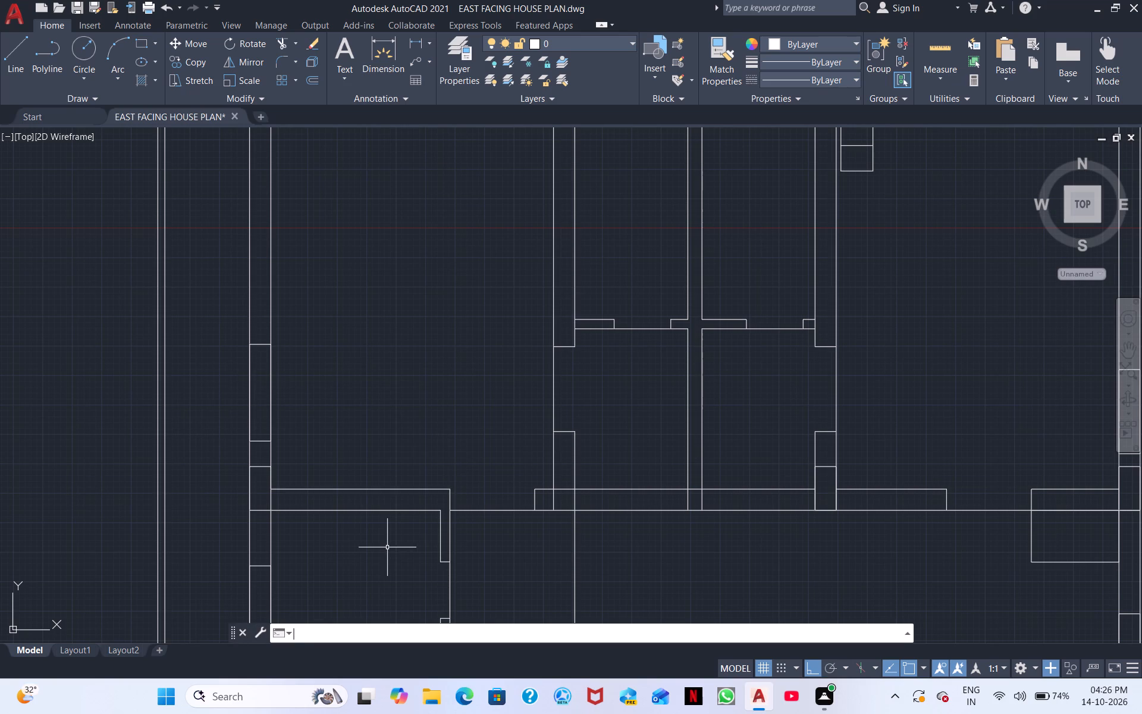
text(tp)
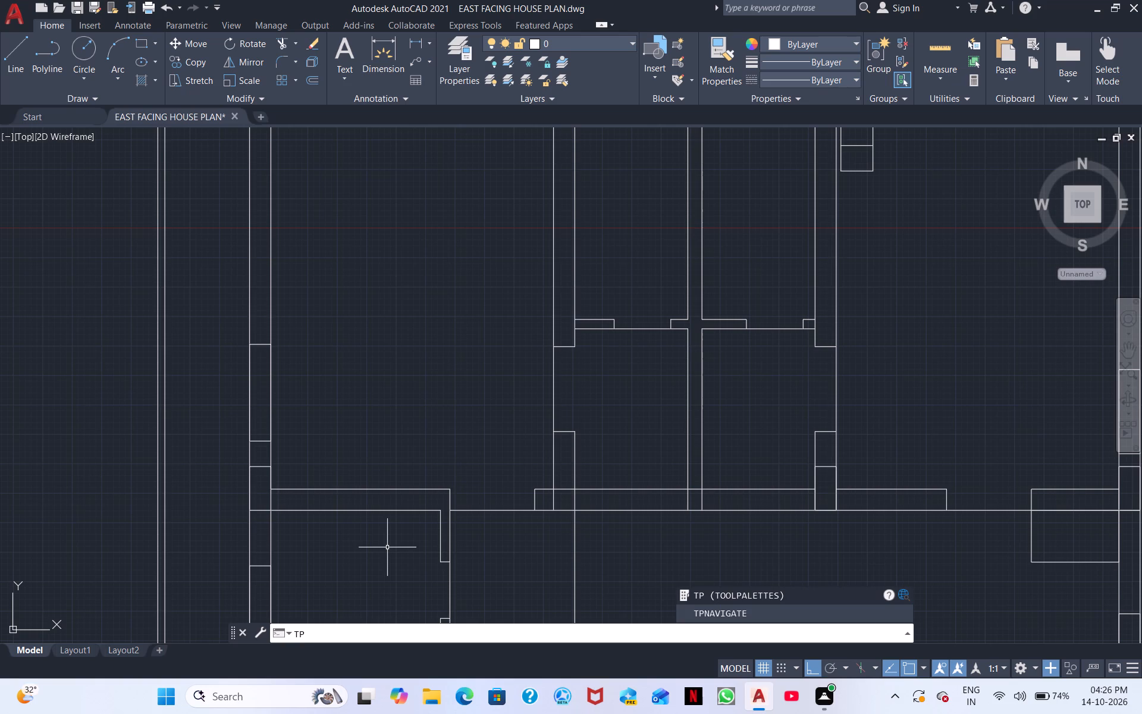
key(space)
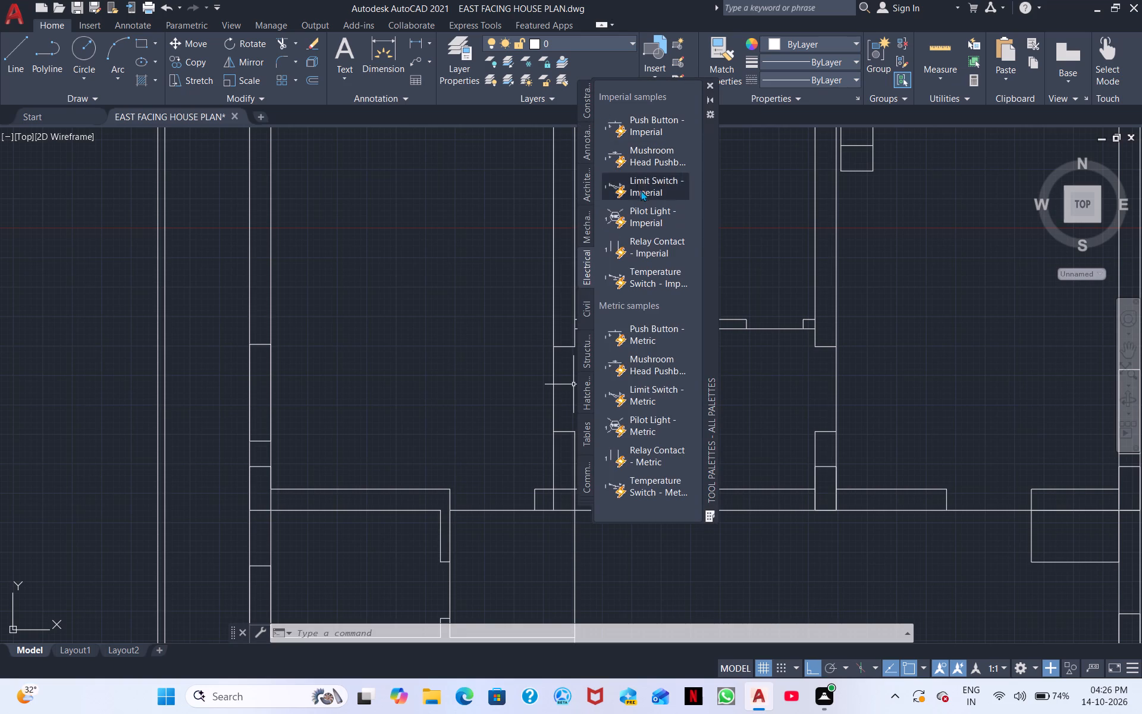
scroll(628, 147, up, 3)
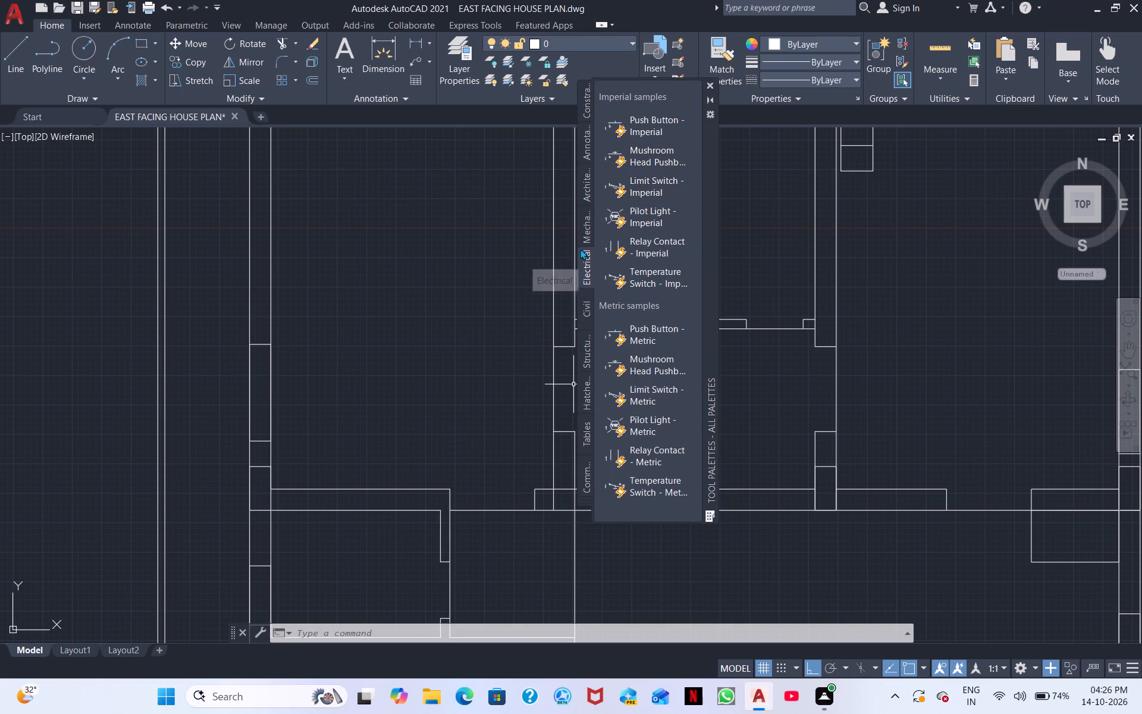
click(586, 309)
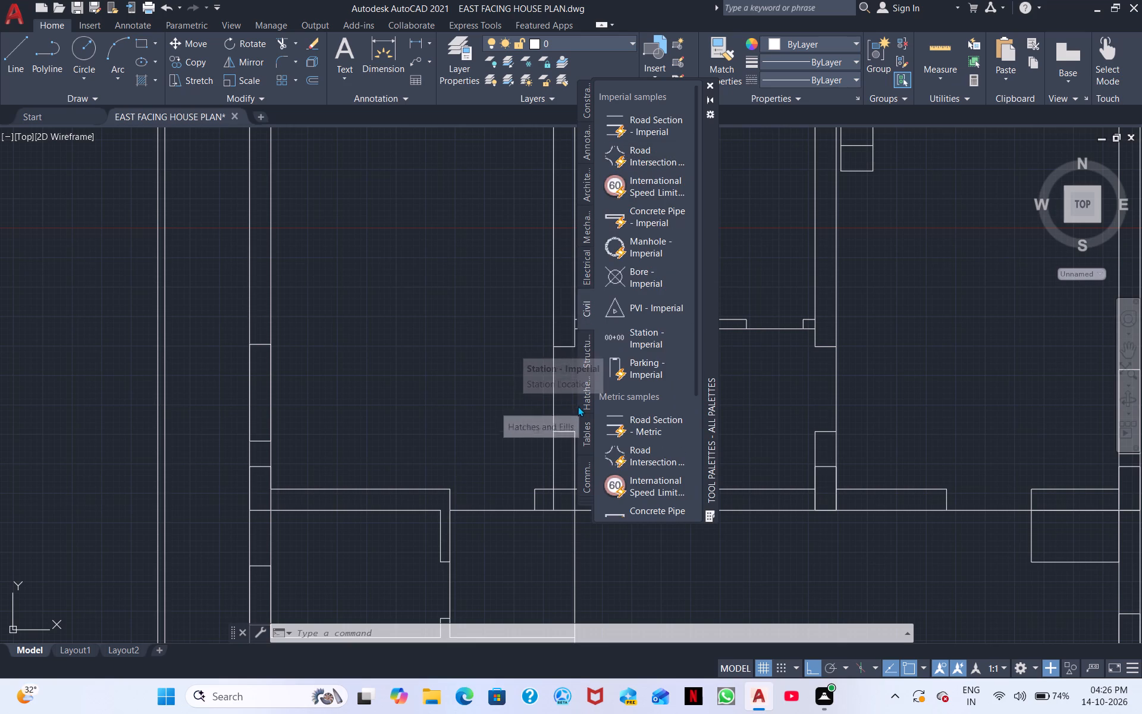
click(586, 195)
click(627, 134)
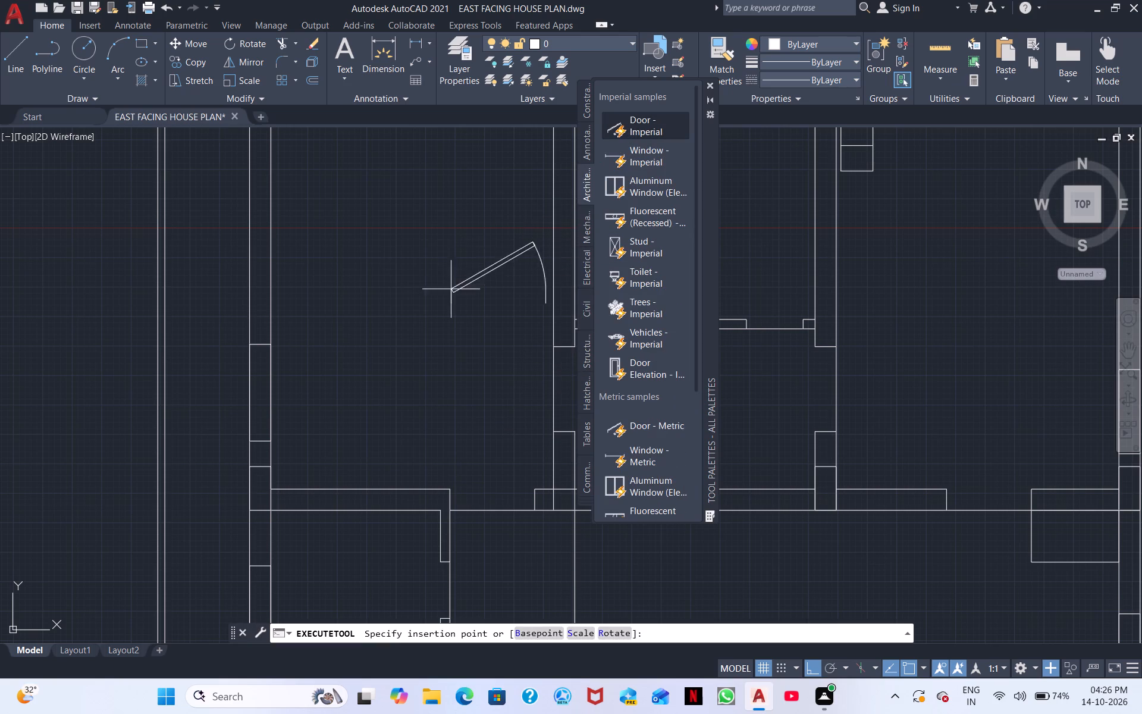
click(407, 322)
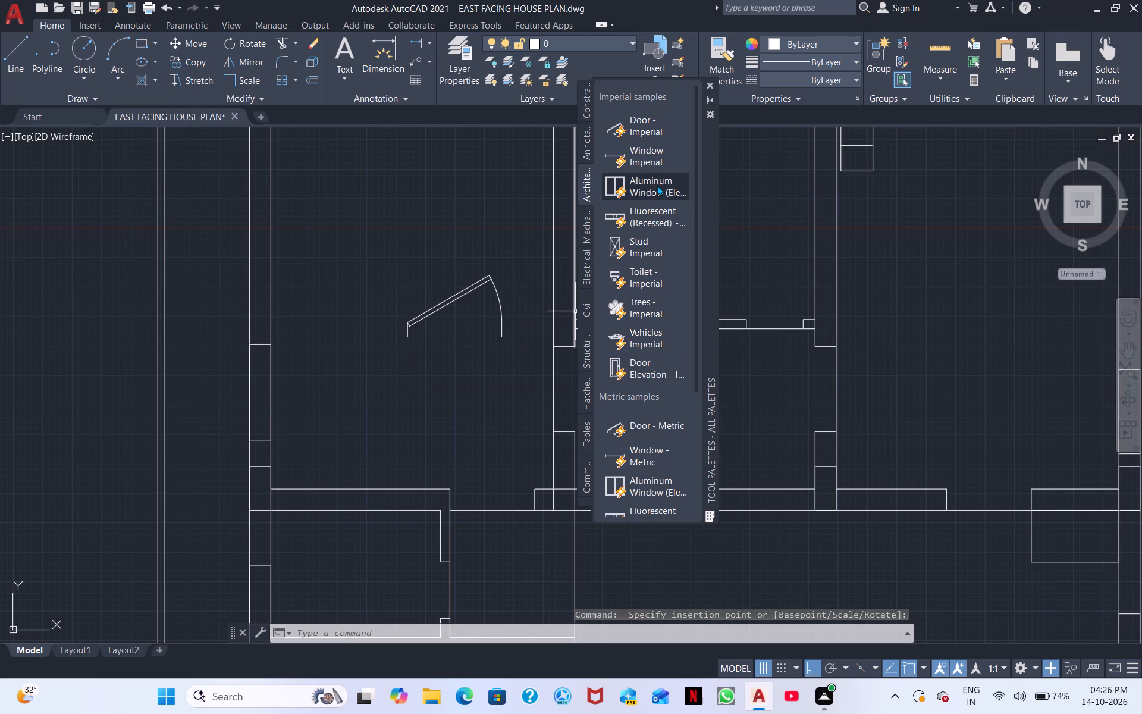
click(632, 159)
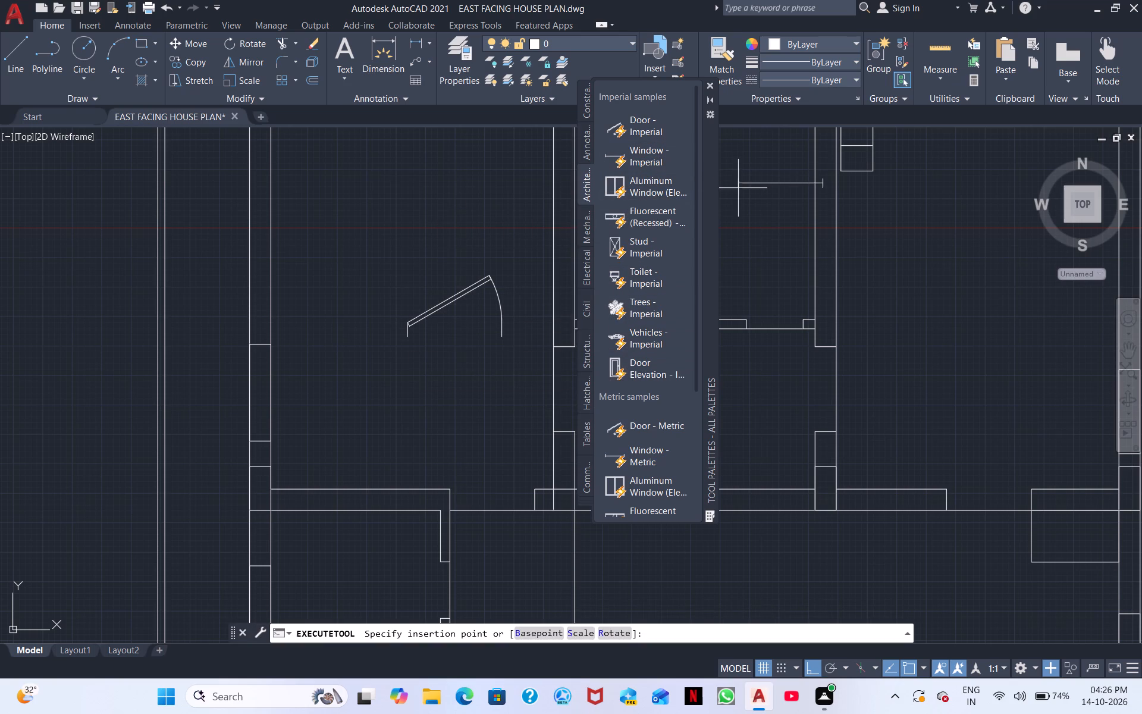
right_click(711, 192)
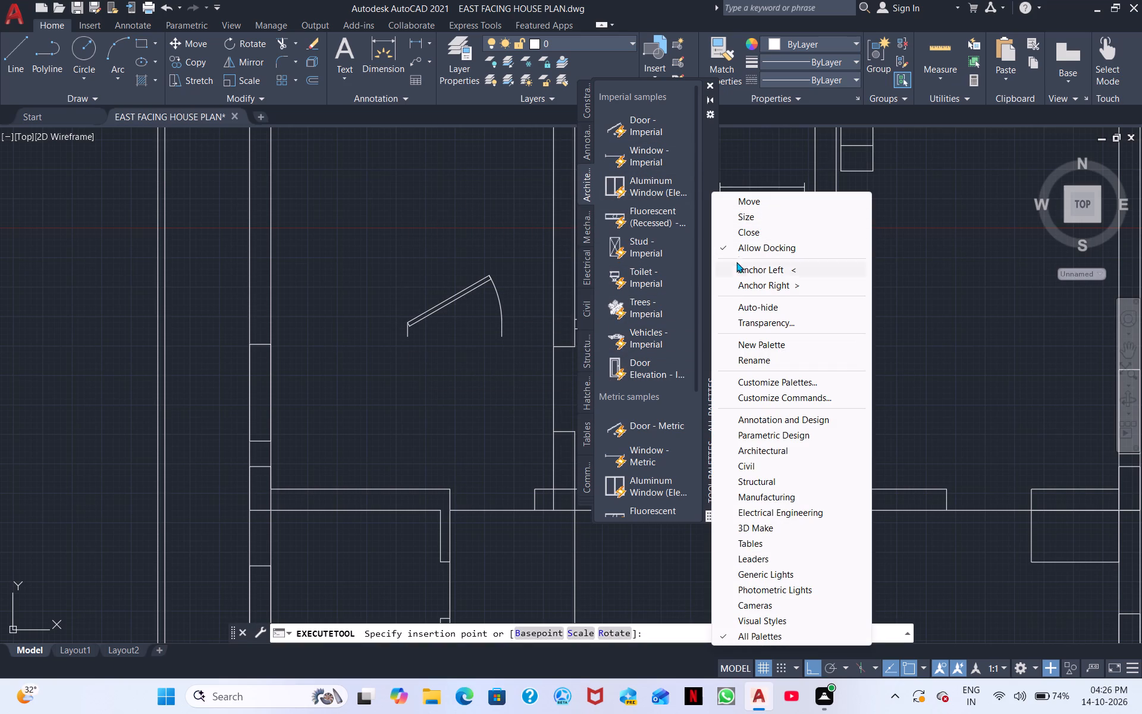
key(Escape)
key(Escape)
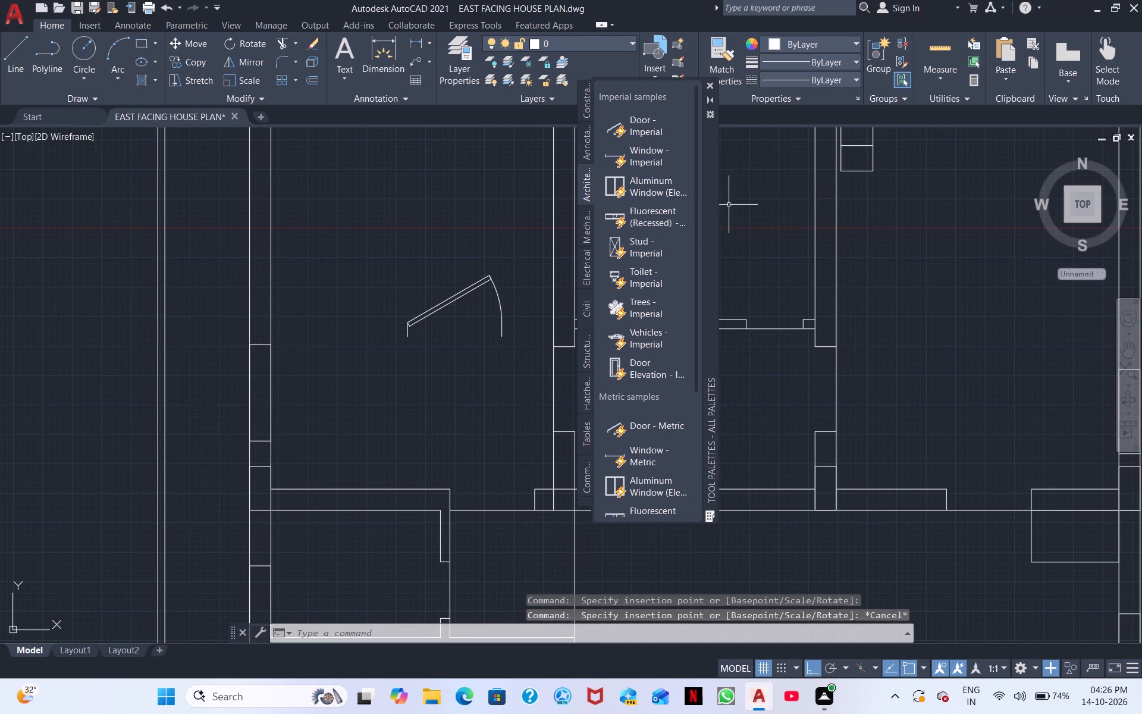
Place the Toilet - Imperial block in the northwest room near the door block, and close the tool palettes.
scroll(628, 273, down, 1)
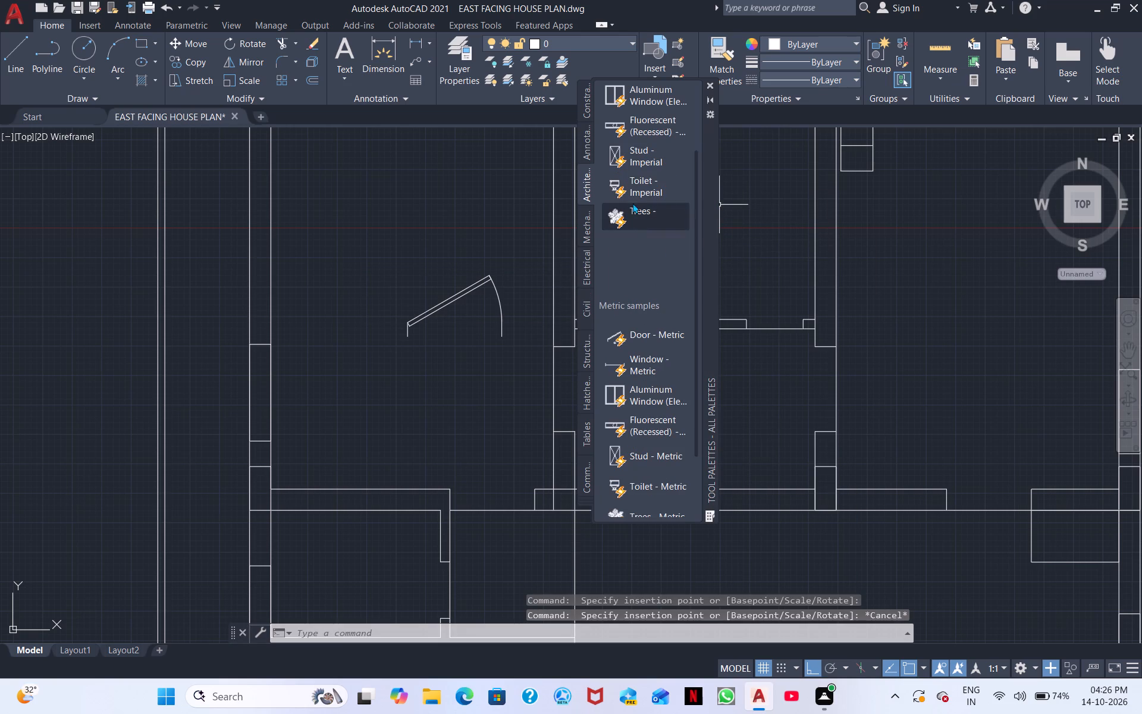
click(632, 183)
click(360, 261)
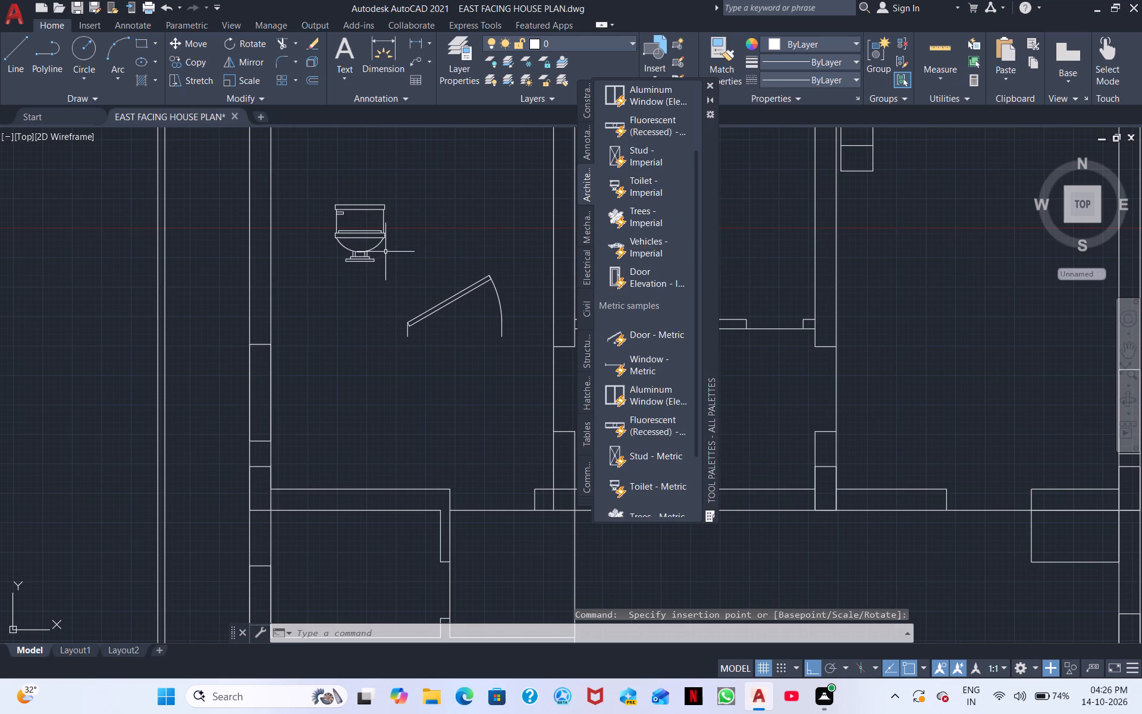
scroll(601, 336, down, 2)
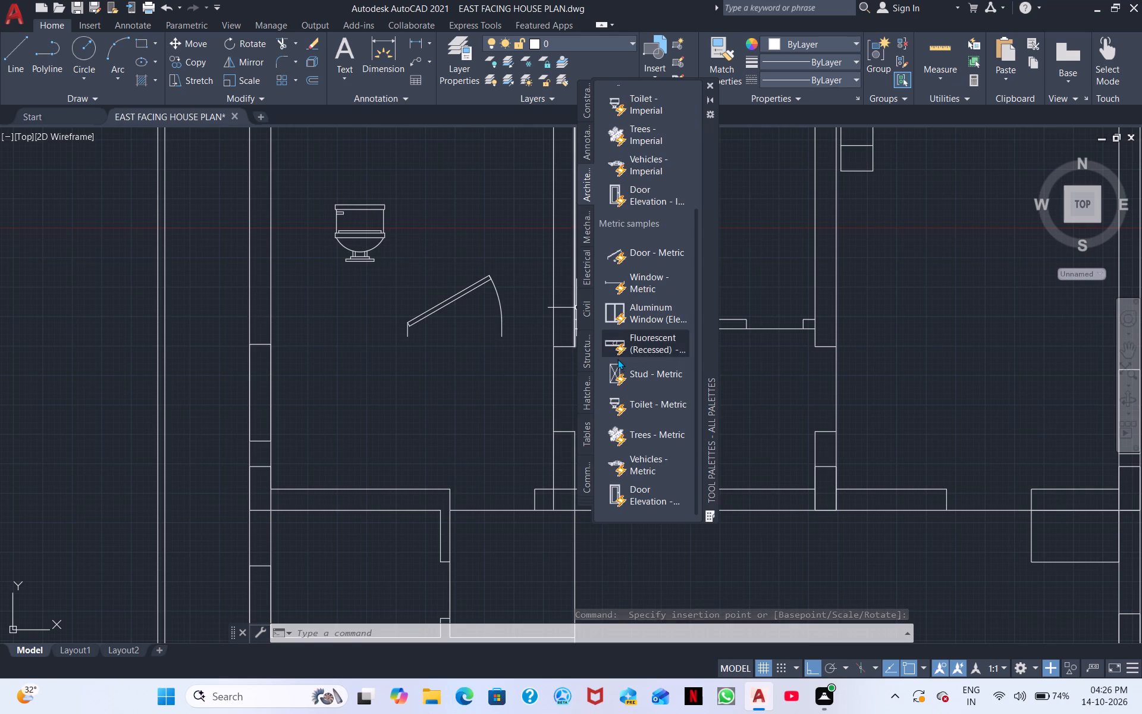
scroll(617, 359, down, 1)
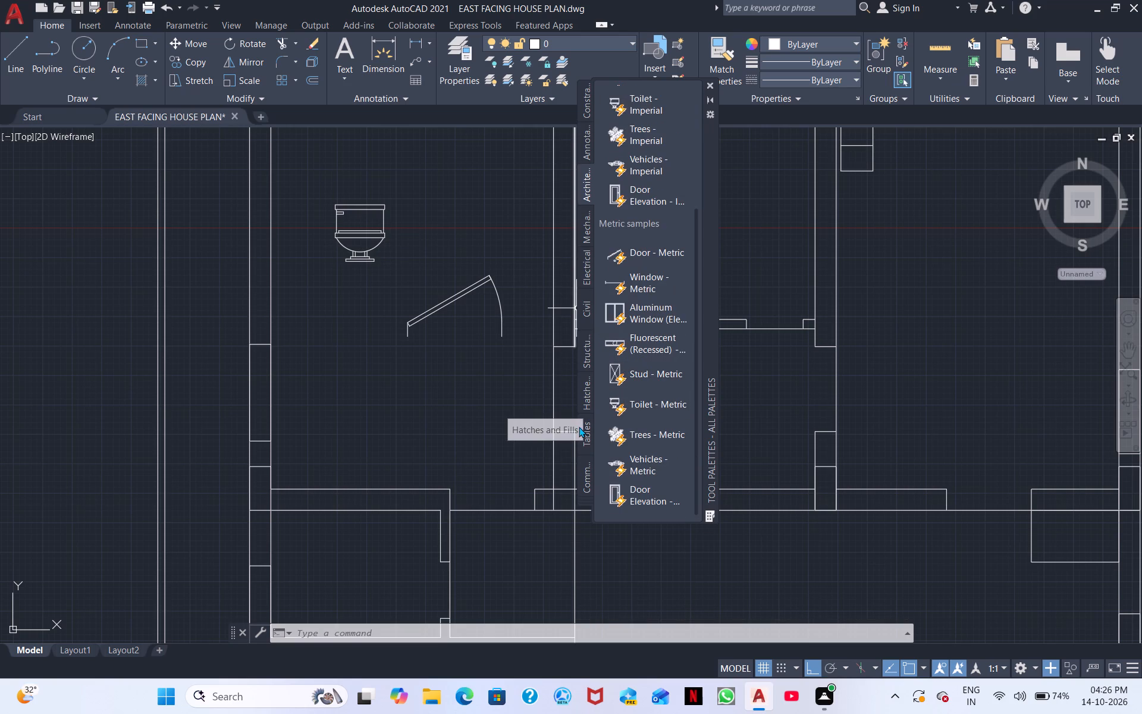
click(708, 80)
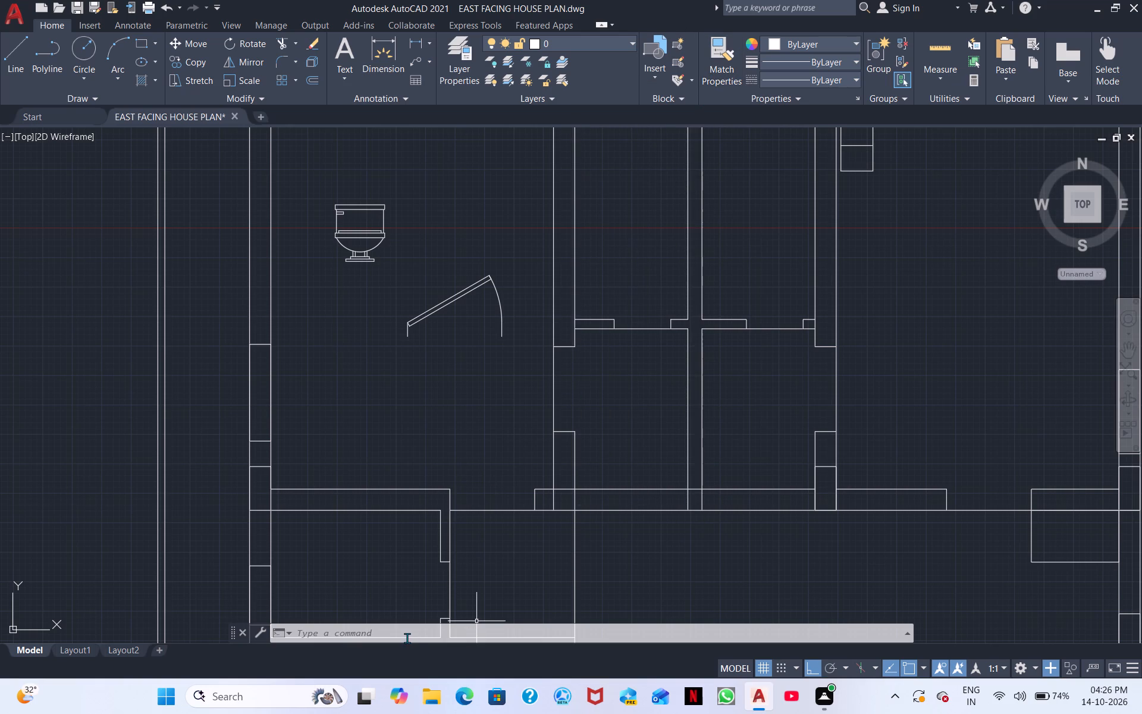
Open DesignCenter and insert the Bed - Queen block from Home - Space Planner into the northeast room at scale 1.0 and rotation 0.
click(405, 637)
text(ki)
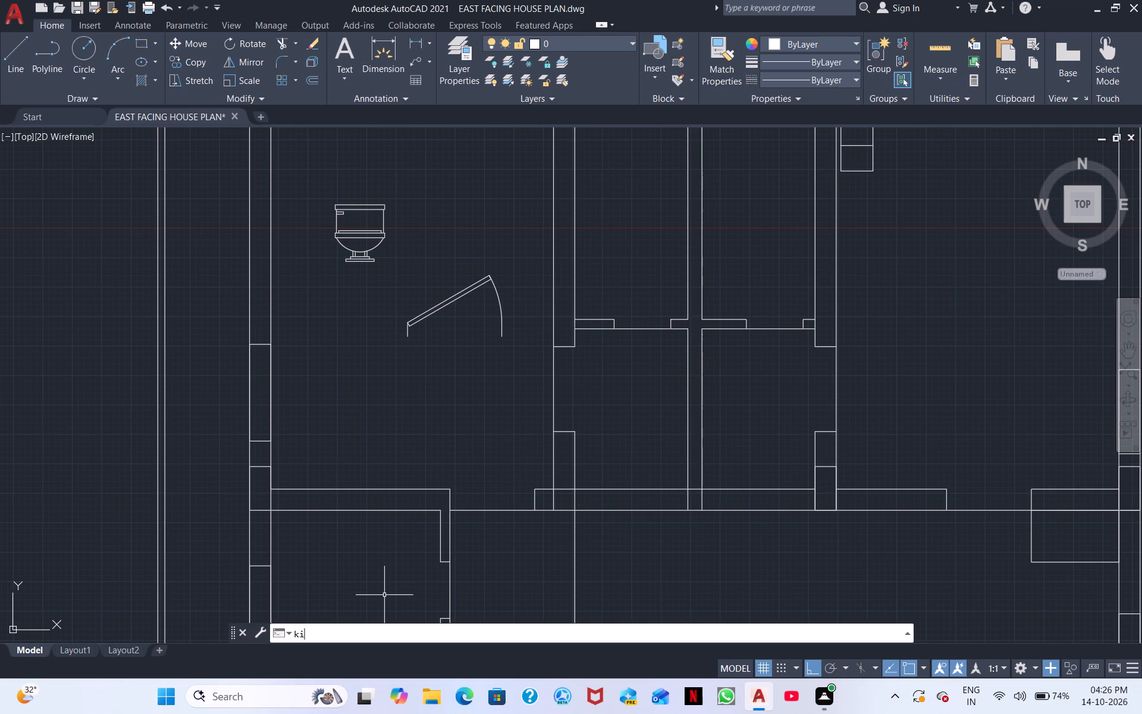
key(BackSpace)
key(BackSpace)
text(dc)
key(space)
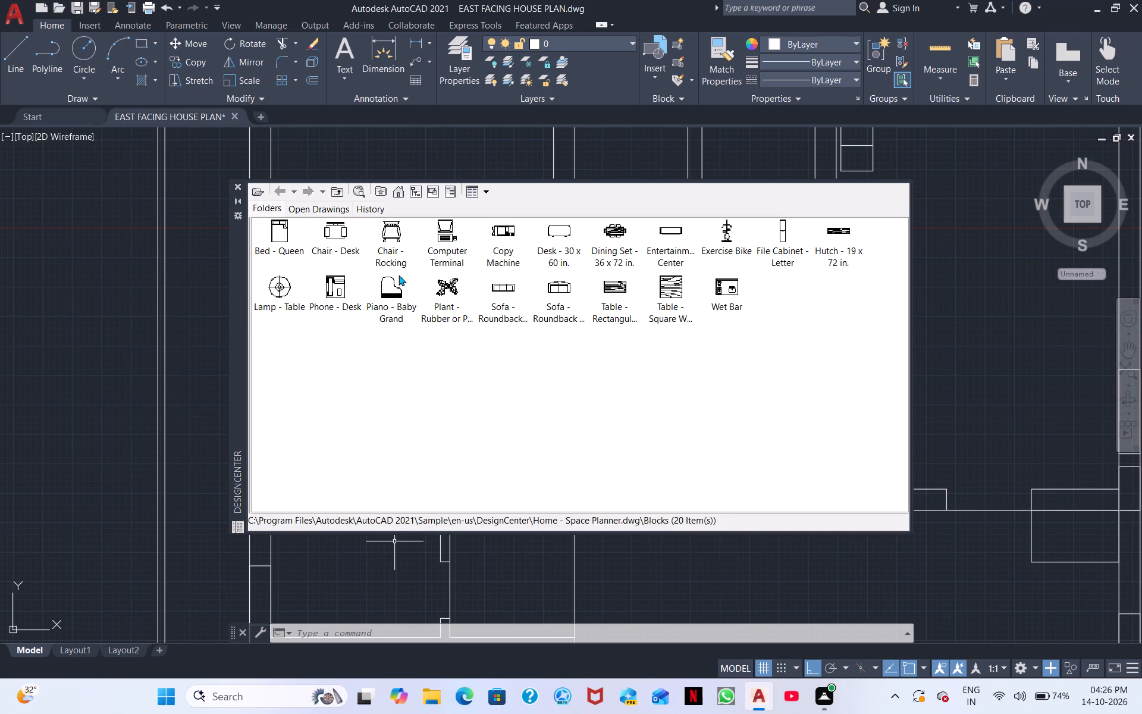
click(291, 249)
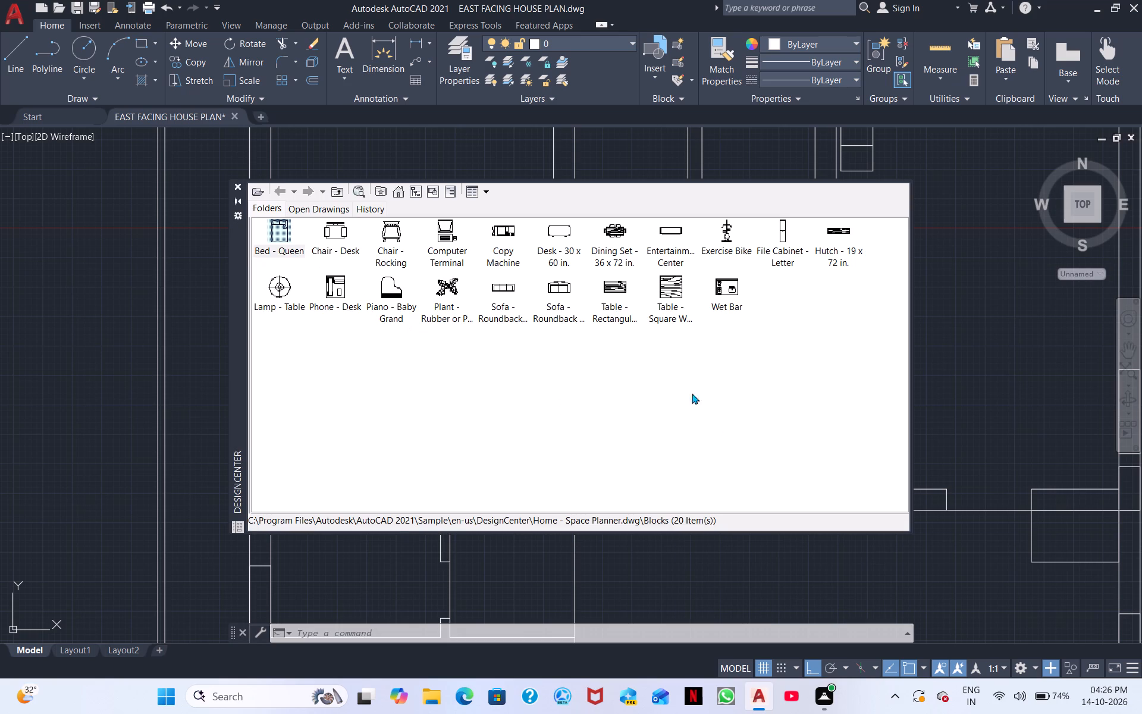
double_click(271, 230)
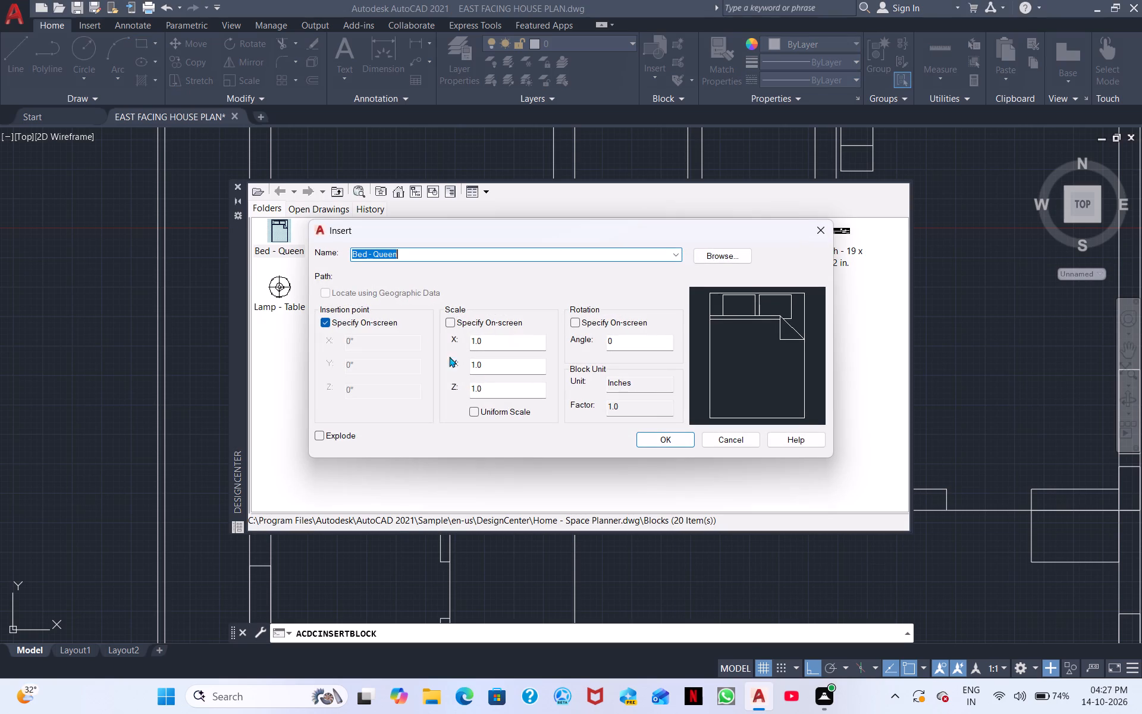
click(662, 439)
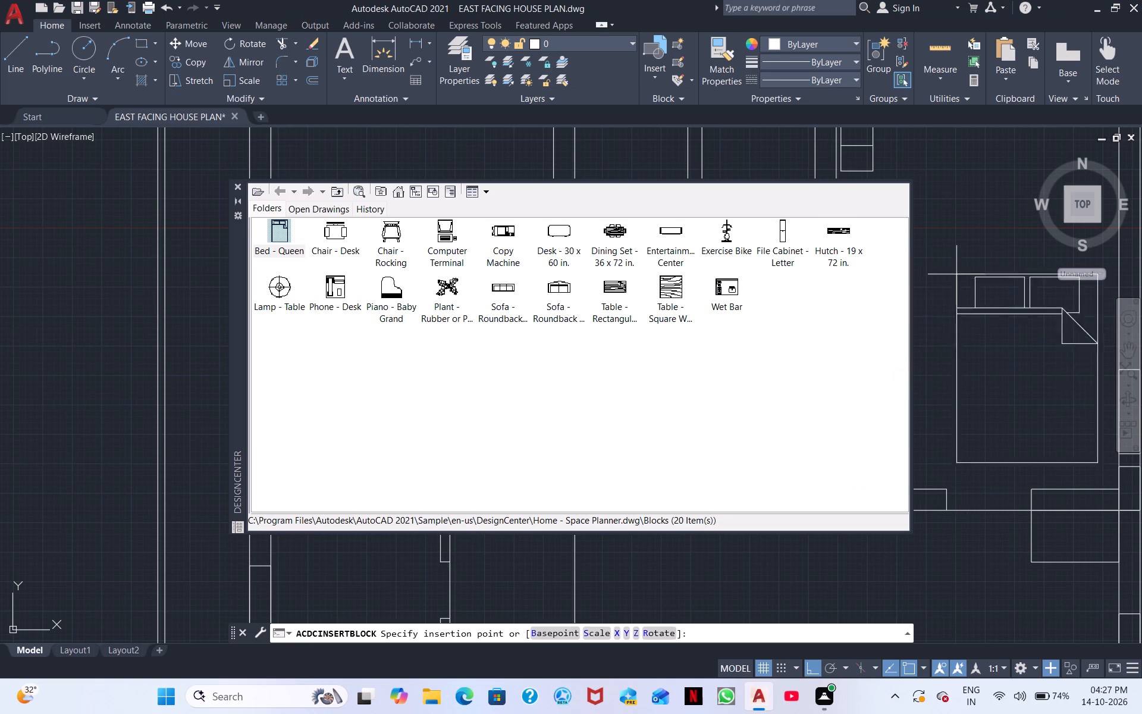
click(953, 236)
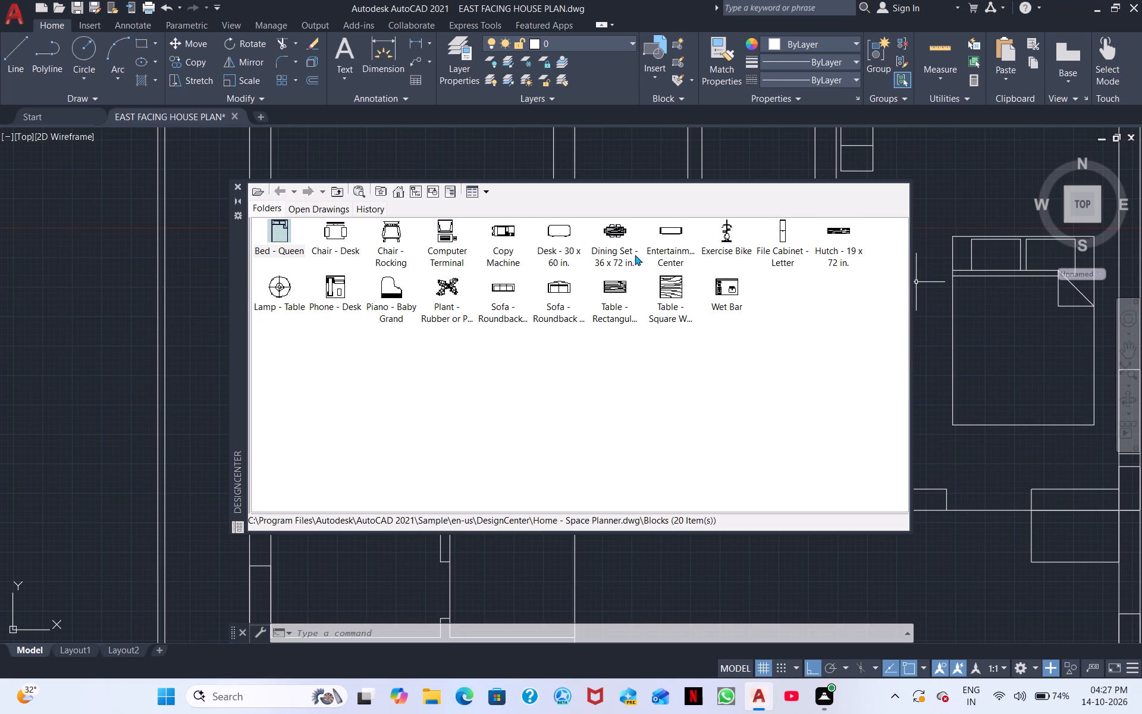
Insert the Lamp - Table block just west of the queen bed's headboard end in the northeast room.
double_click(268, 290)
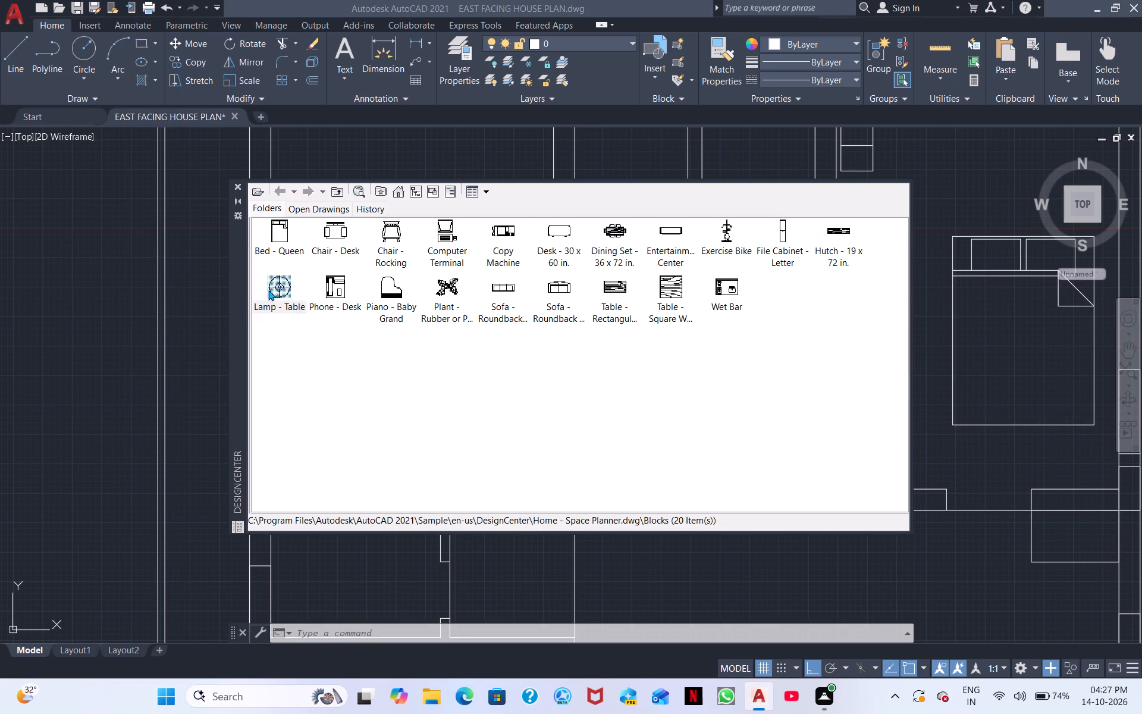
click(674, 439)
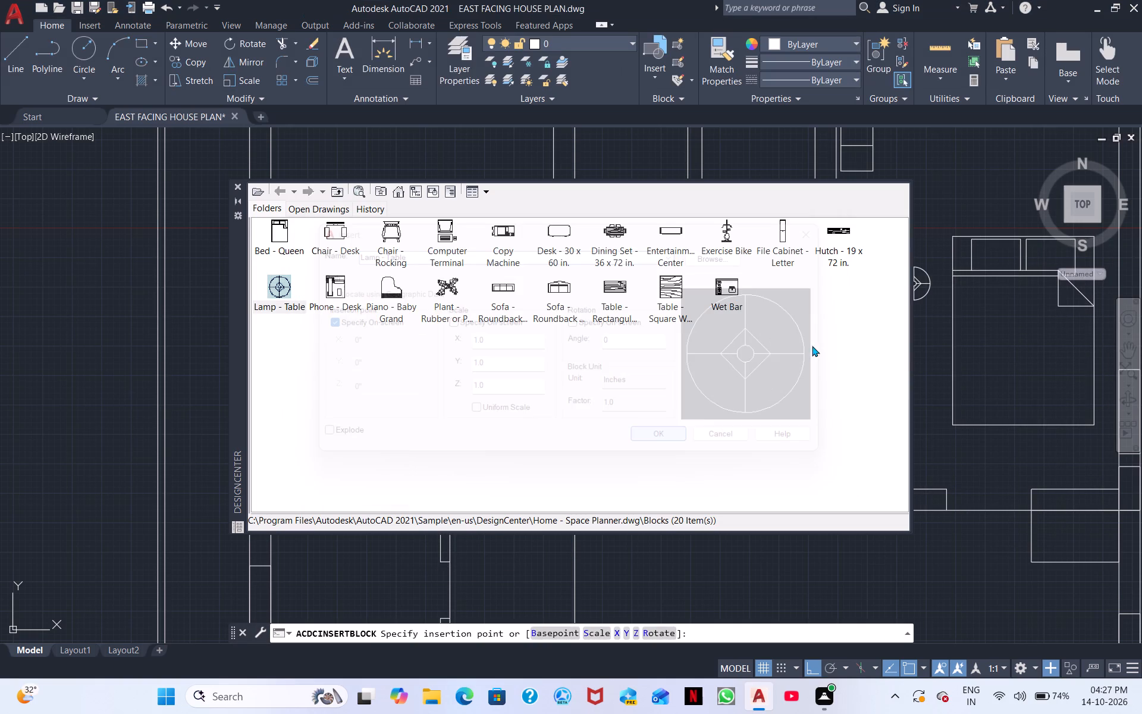
click(933, 252)
key(Escape)
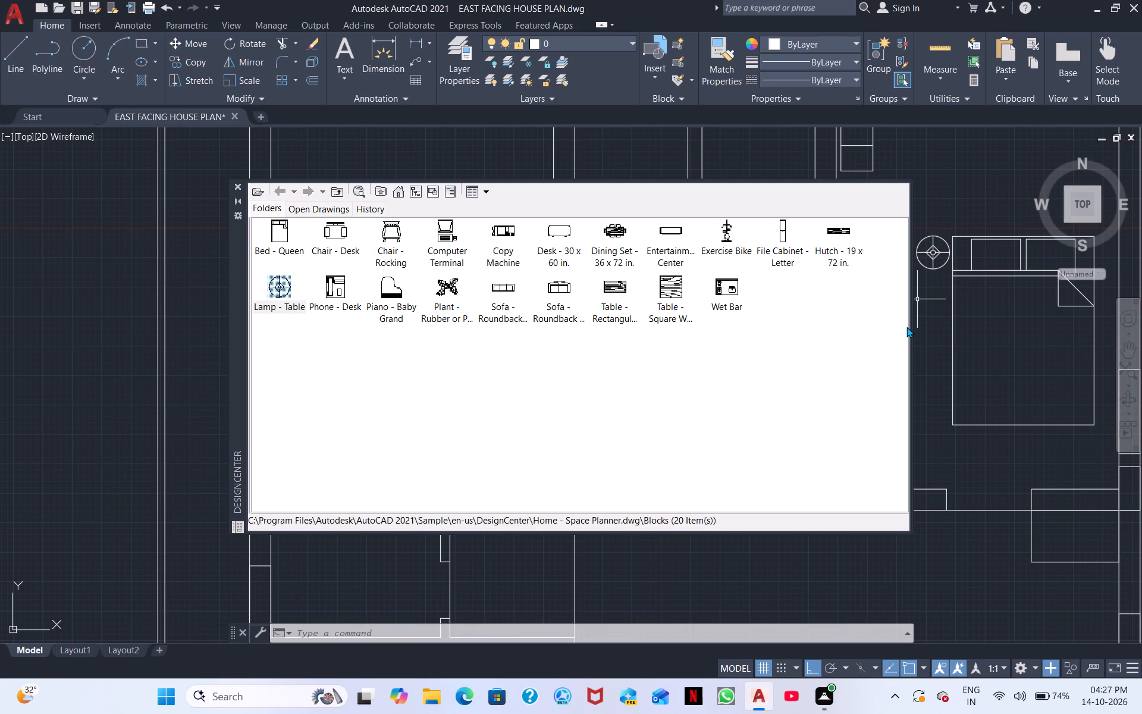
scroll(906, 327, down, 1)
Insert the Sink-double - 36 in top block from Kitchens.dwg into the large room south of the bed, at scale 1.0 and rotation 0.
click(402, 192)
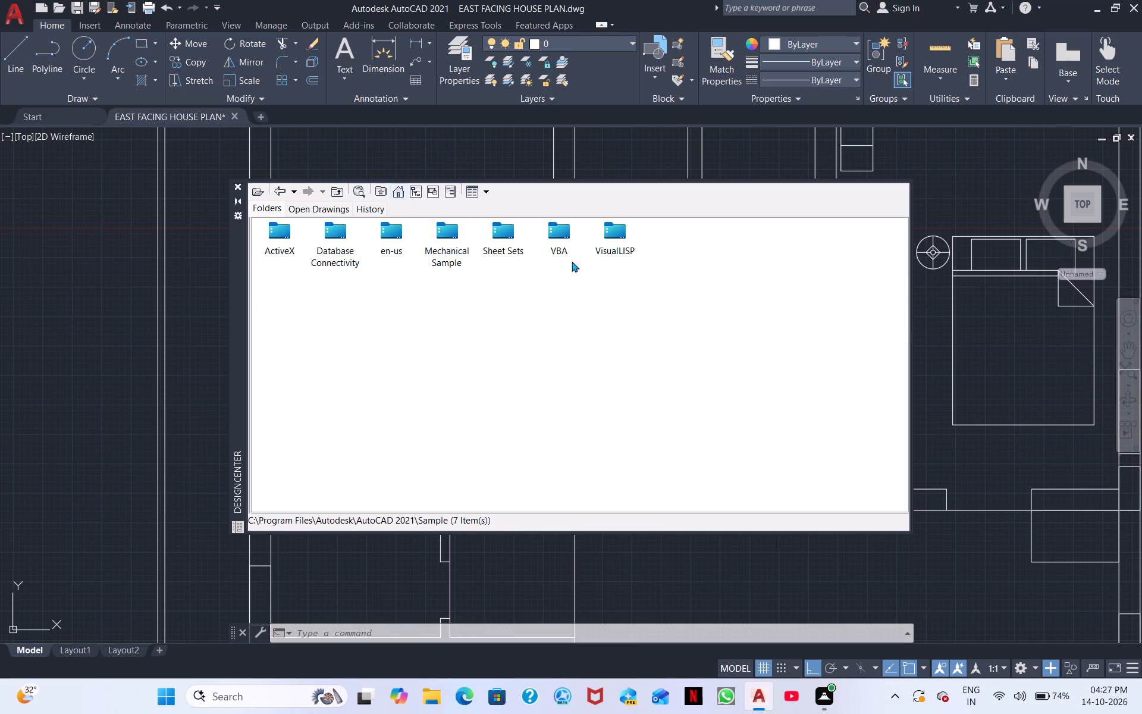
double_click(396, 242)
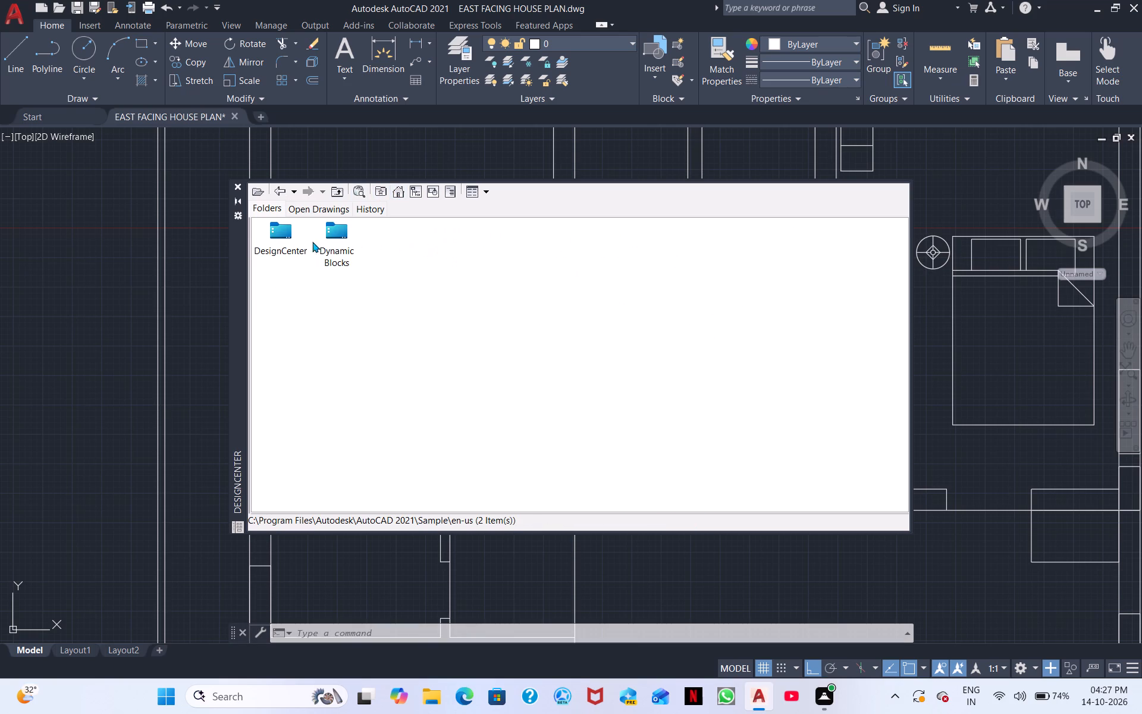
double_click(279, 242)
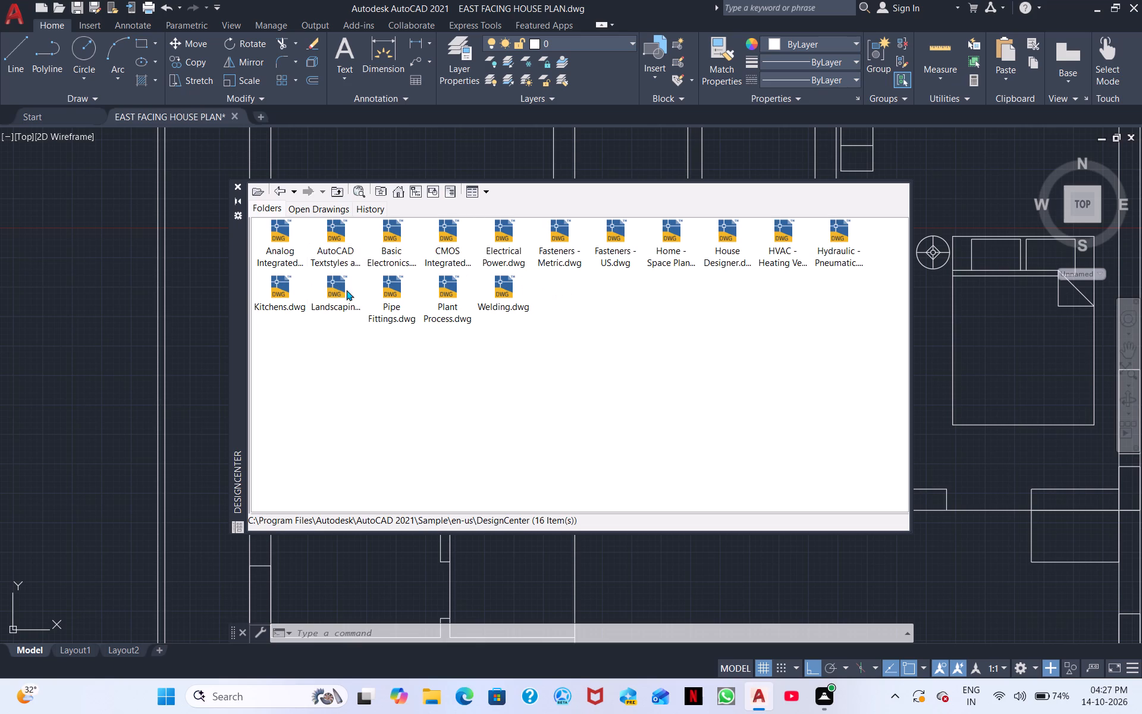
double_click(287, 300)
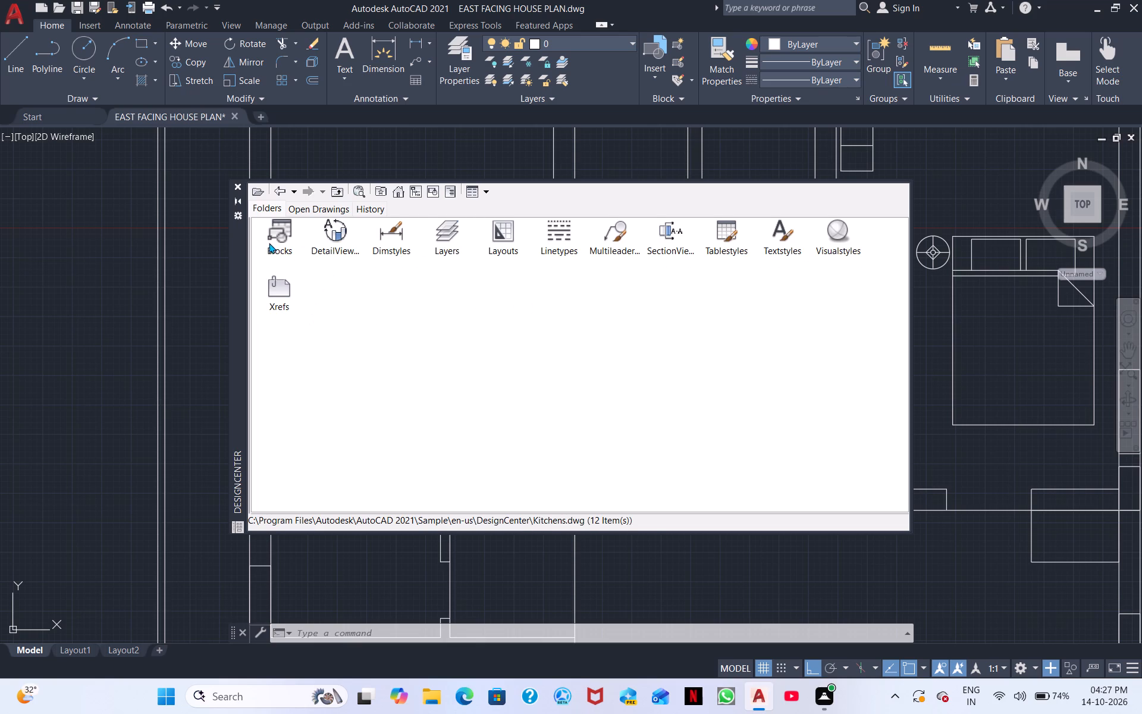
double_click(274, 242)
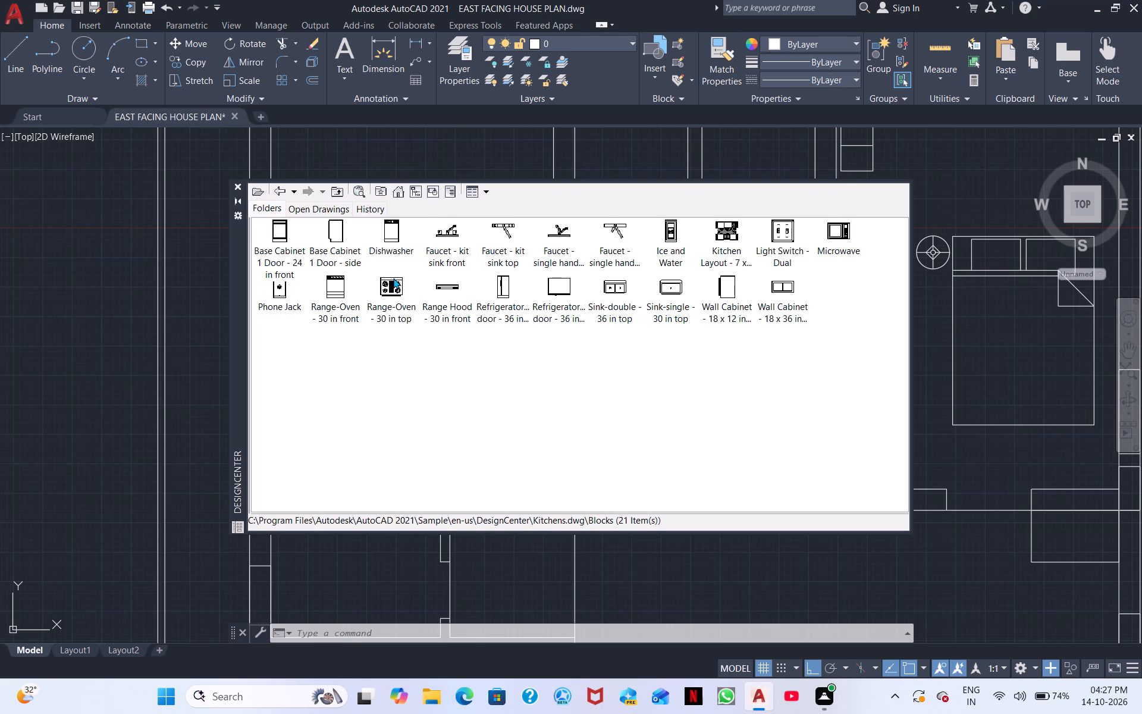
double_click(608, 292)
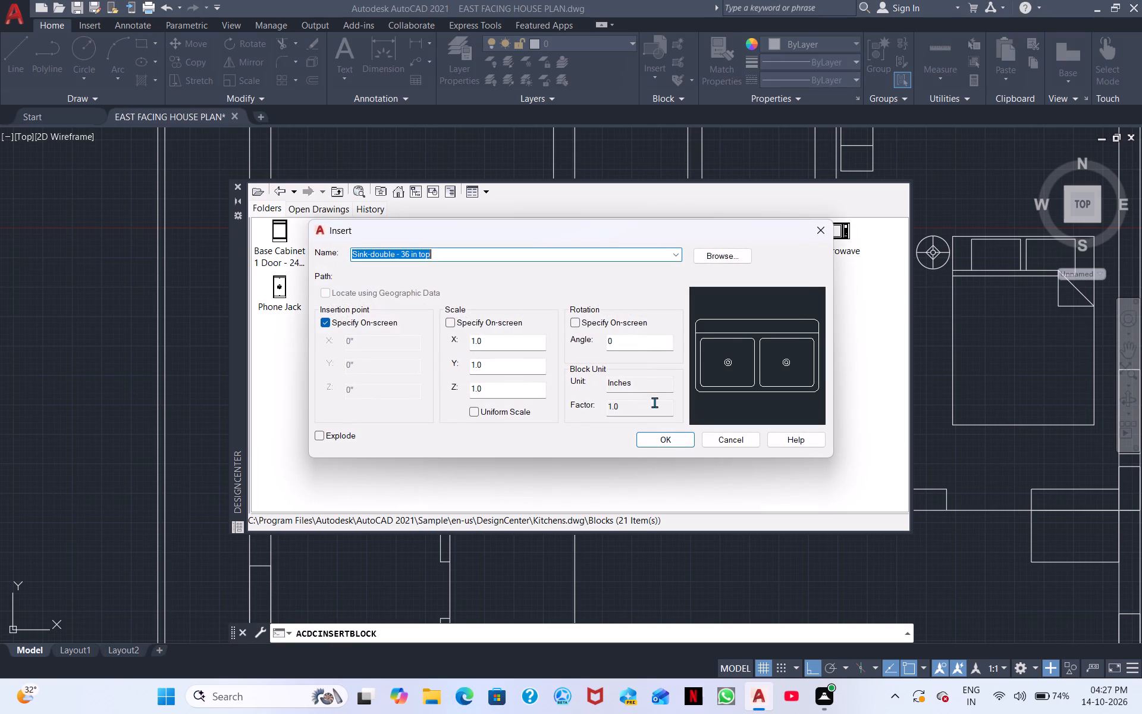
click(655, 443)
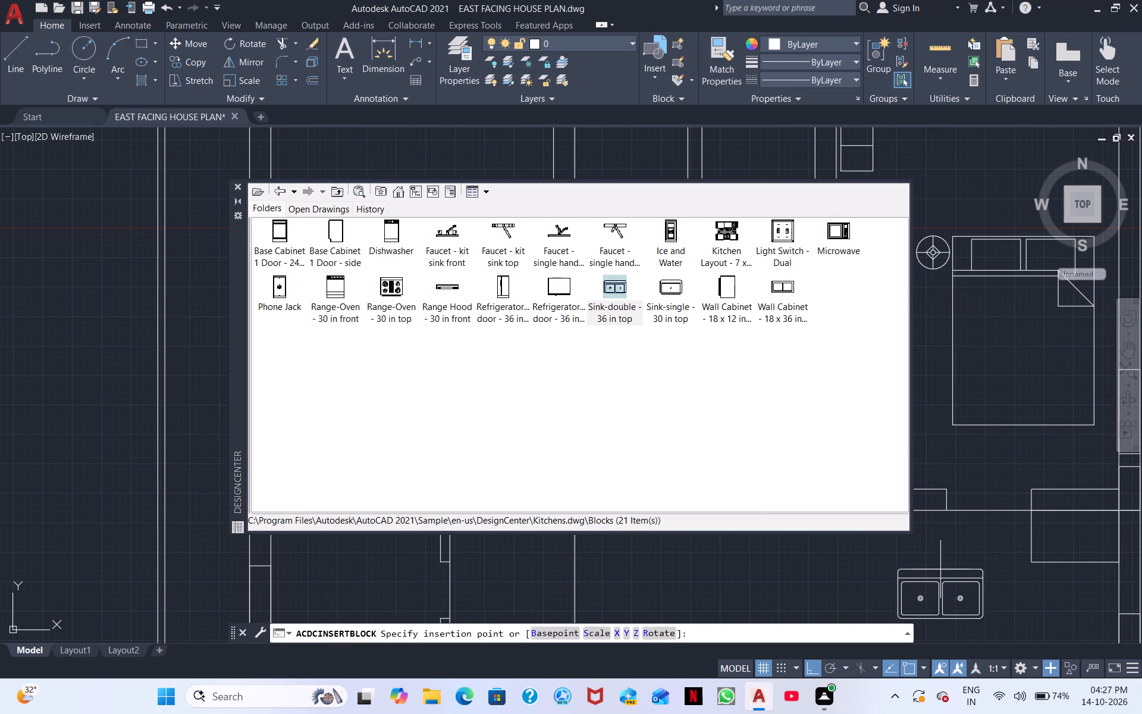
click(940, 568)
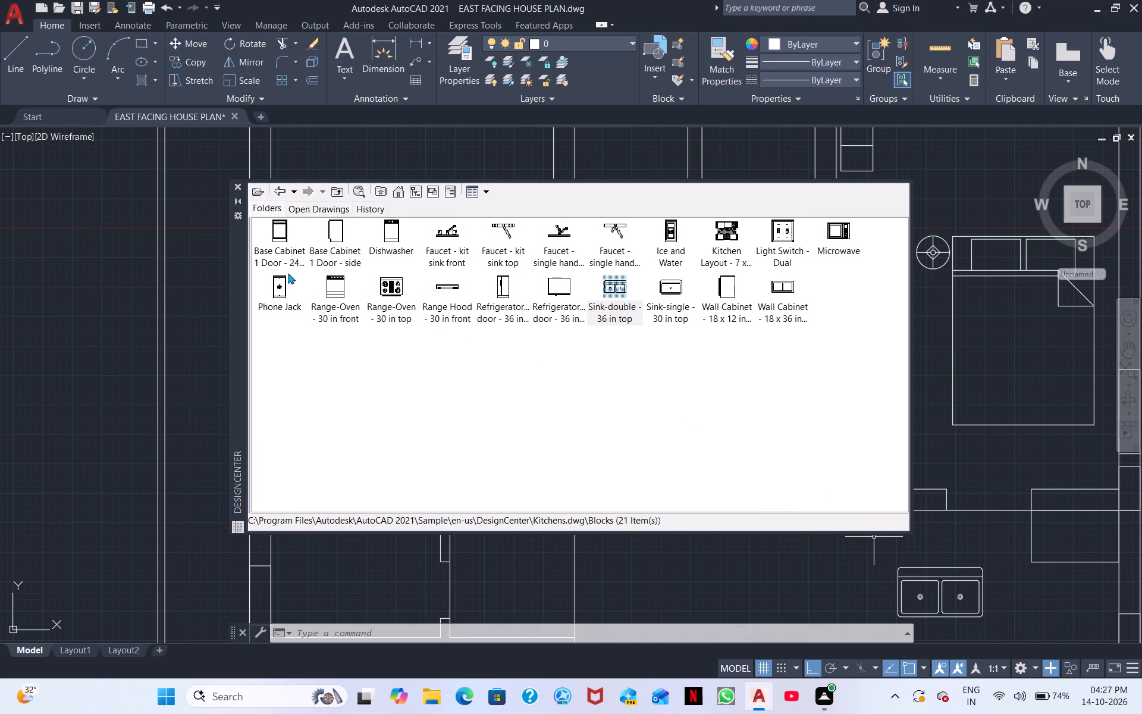
Insert the Range-Oven - 30 in top block west of the double sink at scale 1.0 and rotation 0, and close DesignCenter.
double_click(396, 292)
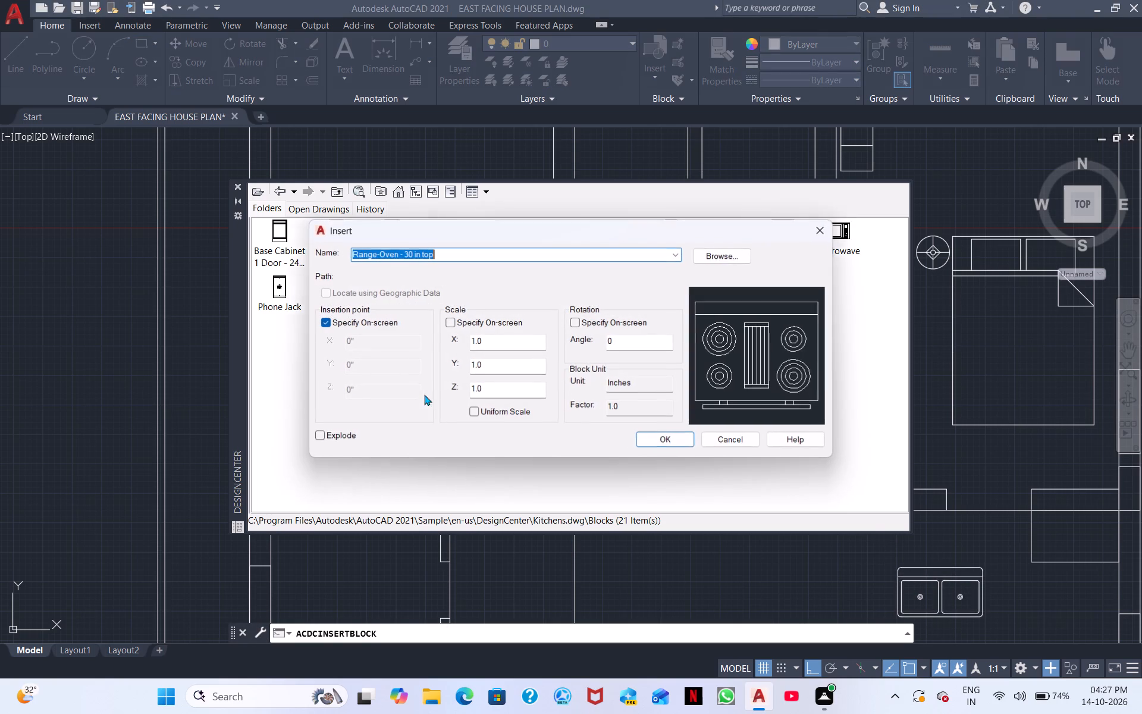
click(681, 446)
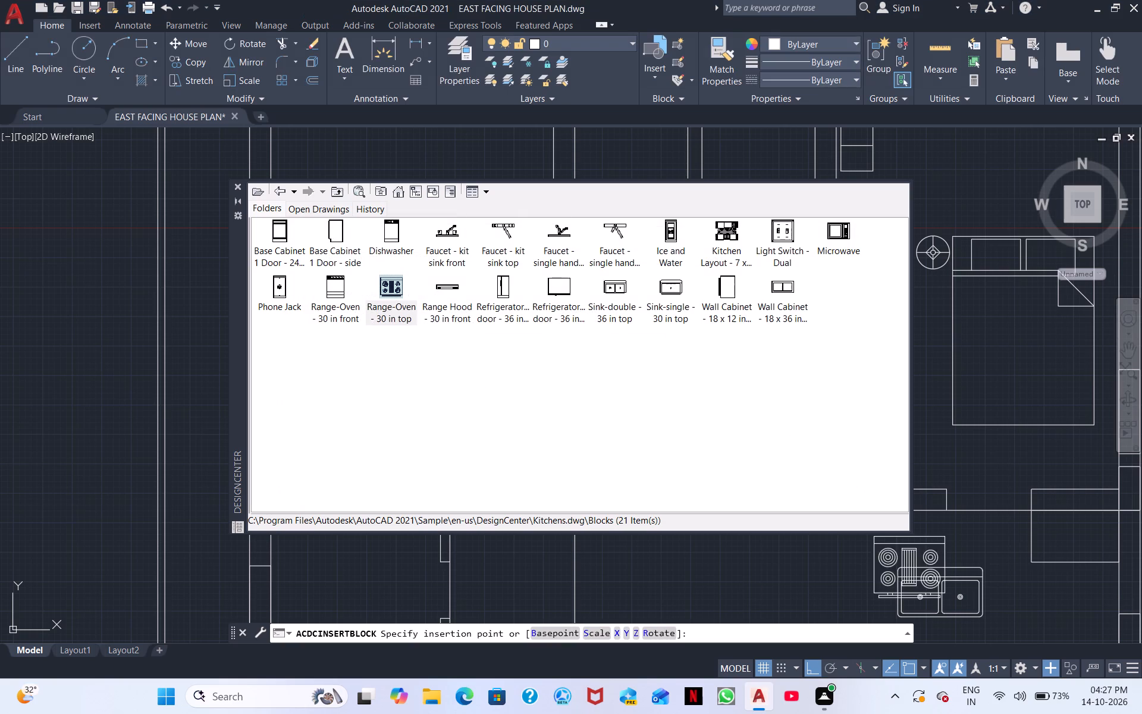
click(704, 560)
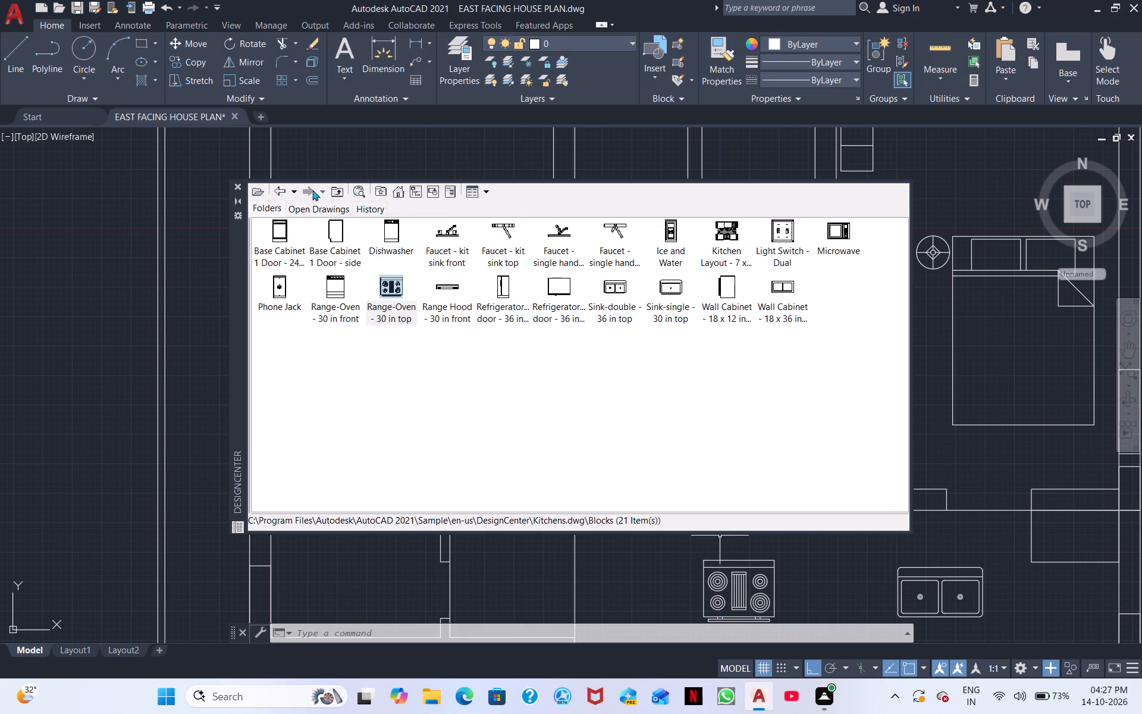
key(Escape)
click(237, 183)
Change the opening angle of the door block in the northwest room so its leaf stands perpendicular to the opening.
middle_drag(414, 394, 471, 340)
scroll(418, 391, down, 1)
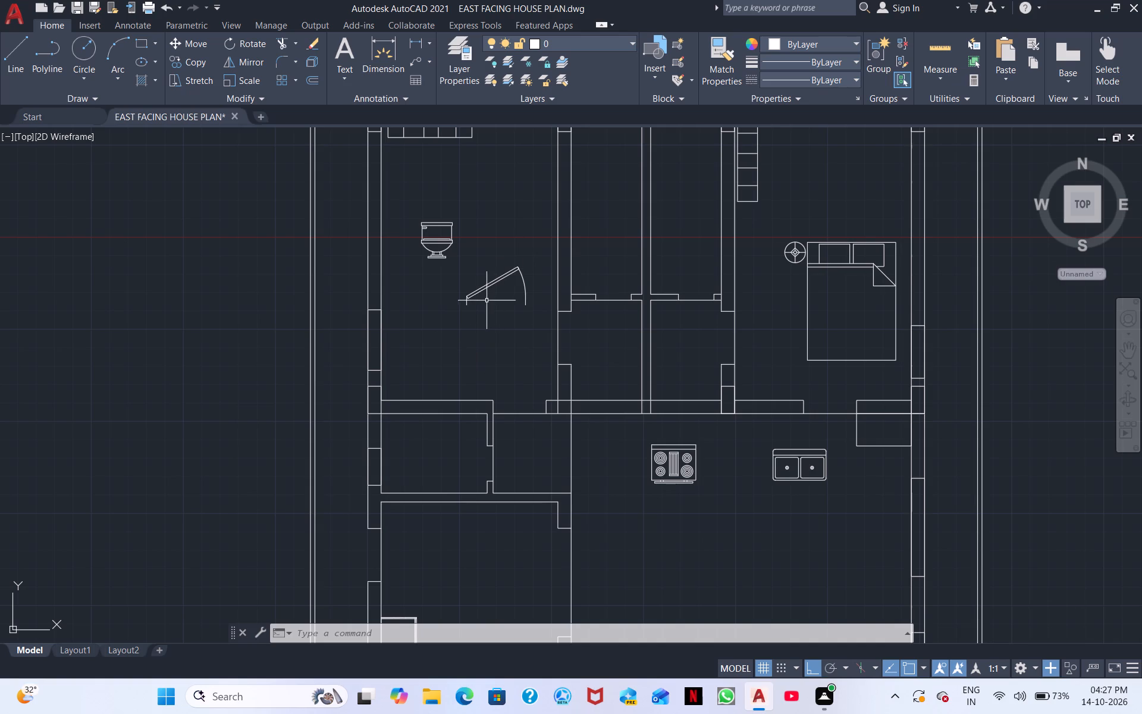
drag(484, 302, 487, 295)
click(476, 281)
right_click(476, 281)
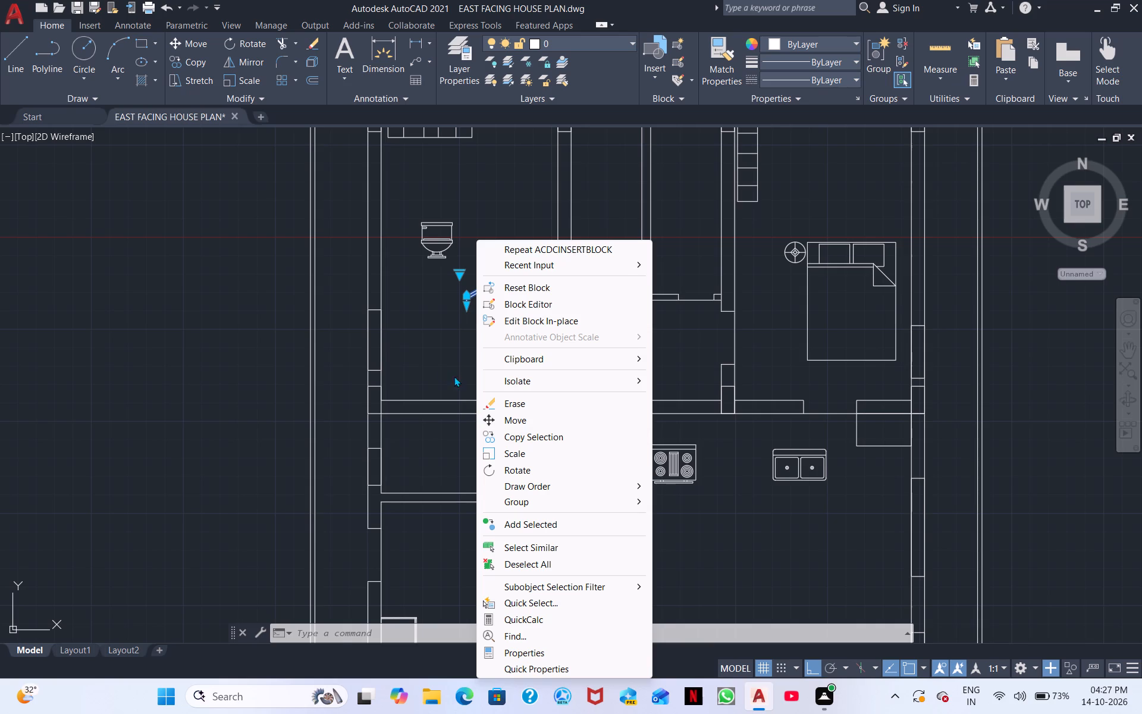
click(436, 341)
click(444, 325)
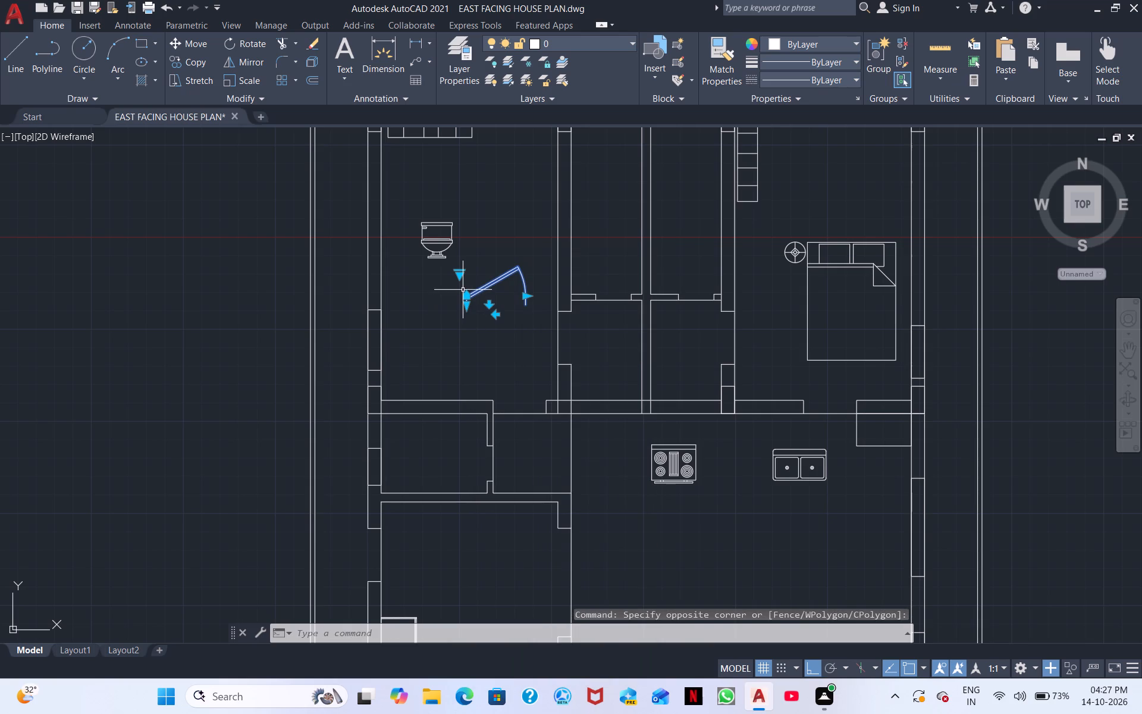
click(462, 277)
click(509, 331)
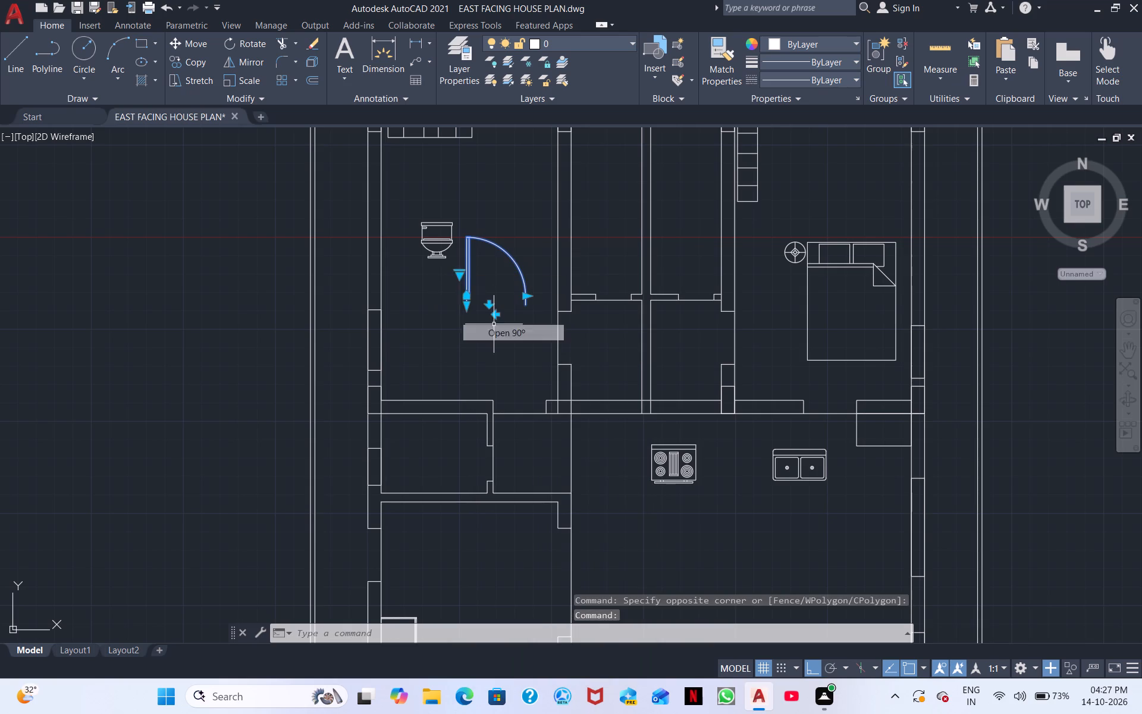
Switch the toilet block beside the door to the Elongated (Plan) view.
click(444, 259)
click(412, 265)
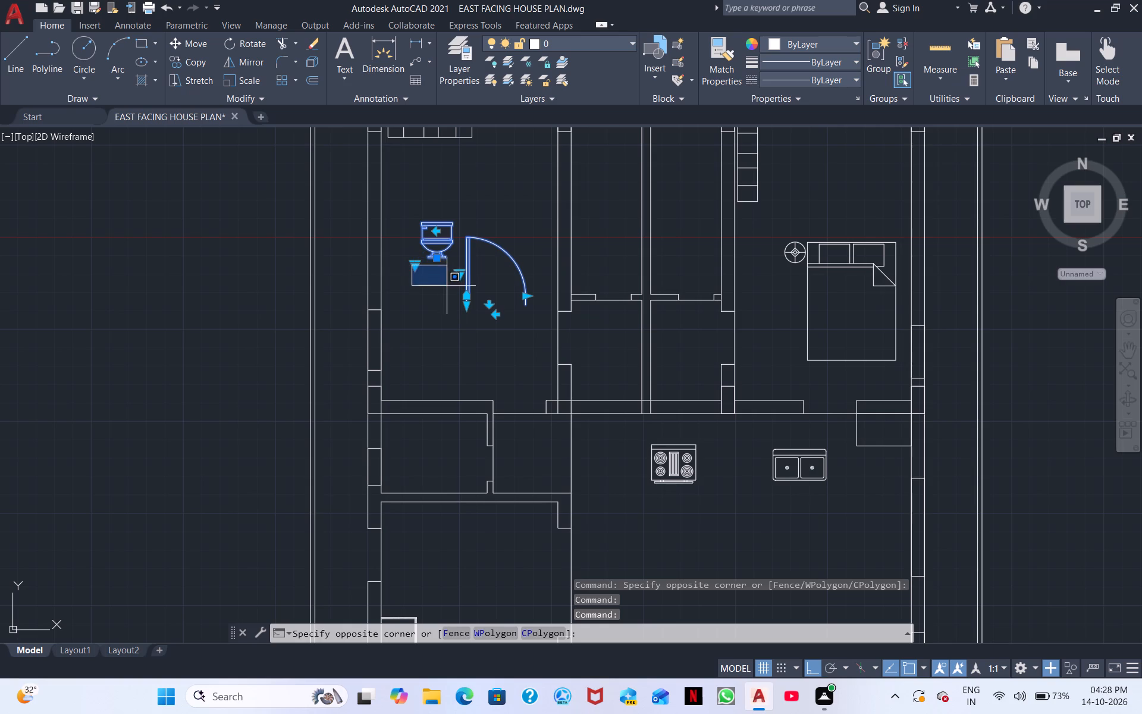
click(419, 263)
click(414, 267)
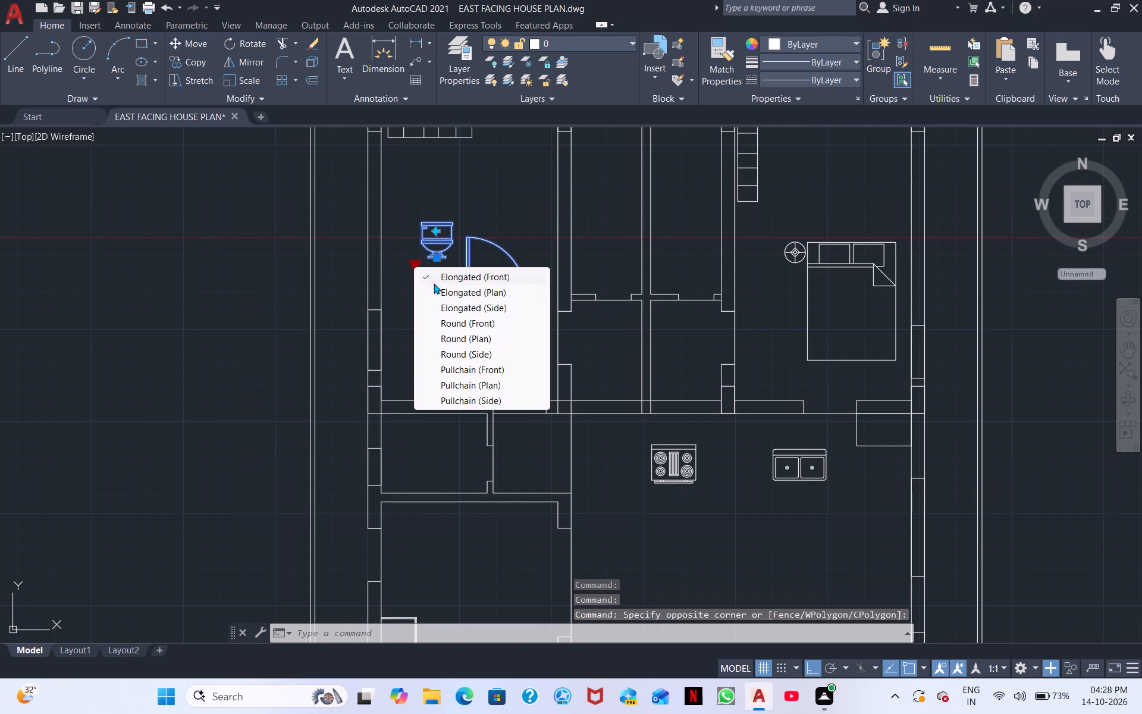
click(468, 294)
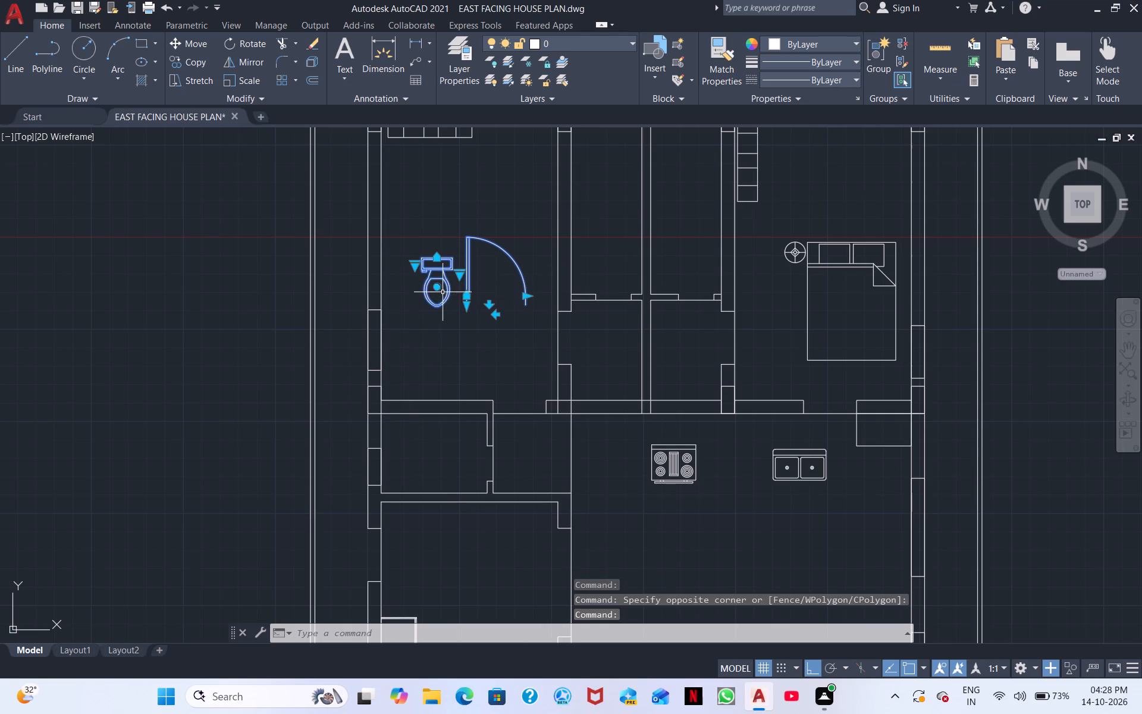
Move the door, toilet, bed and lamp blocks together due east, with the bed and lamp outside the plan's east boundary.
scroll(424, 305, down, 1)
middle_drag(425, 305, 413, 372)
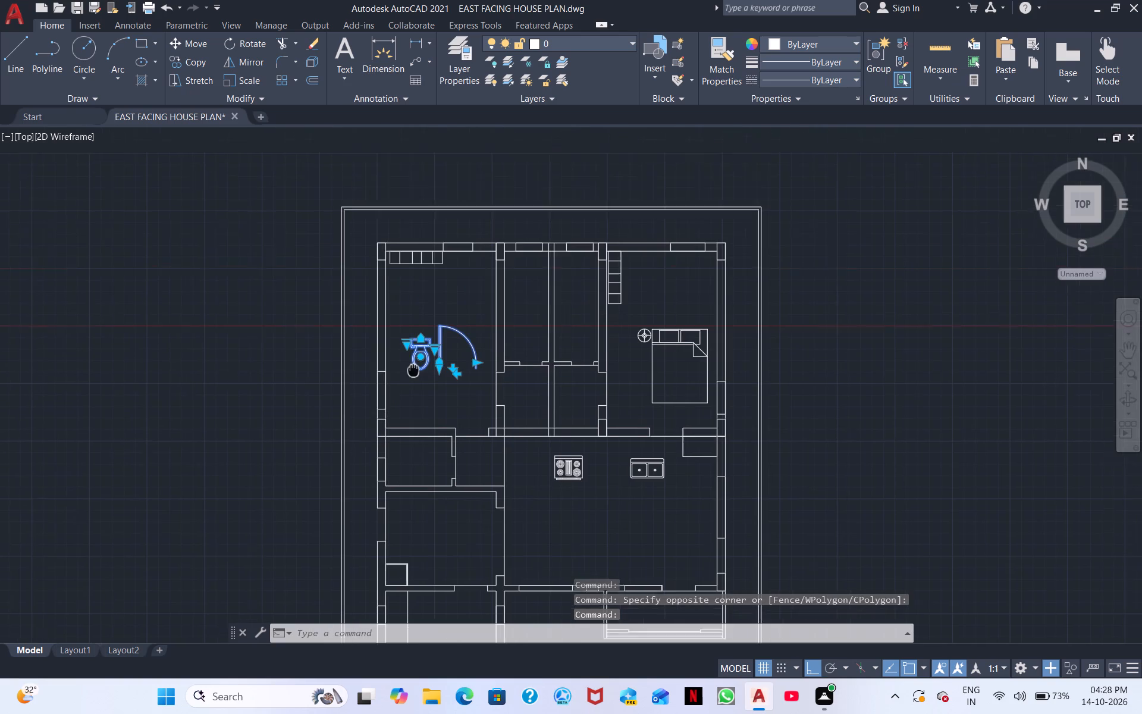
middle_drag(413, 372, 399, 397)
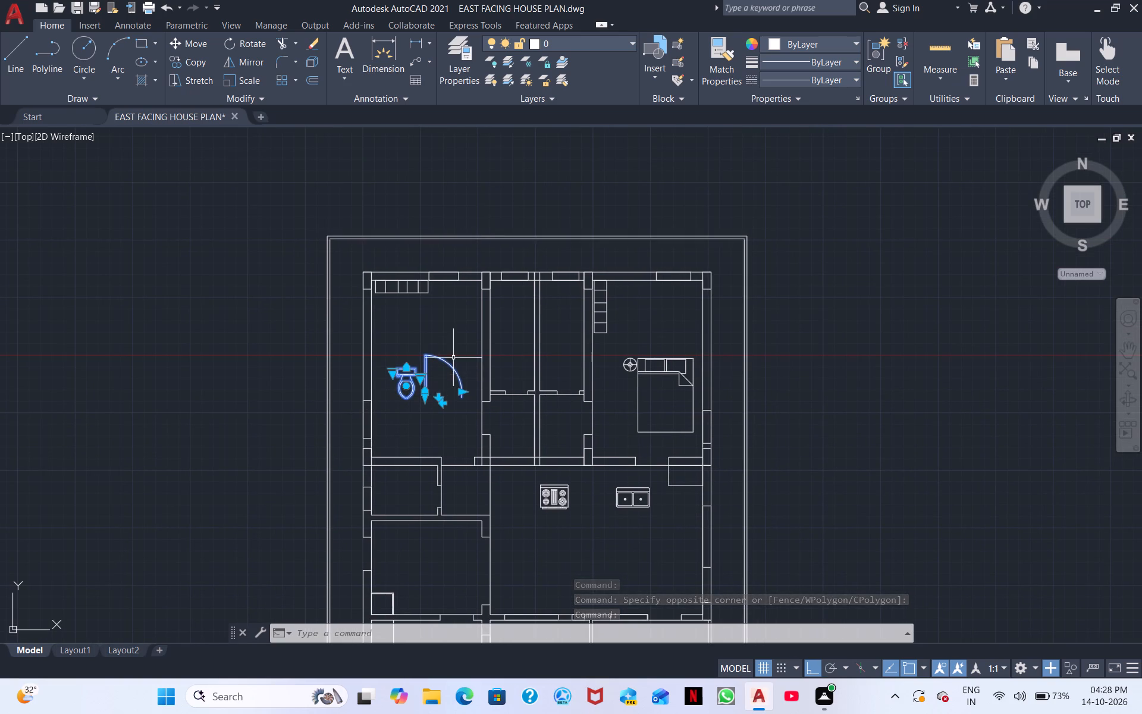
click(652, 405)
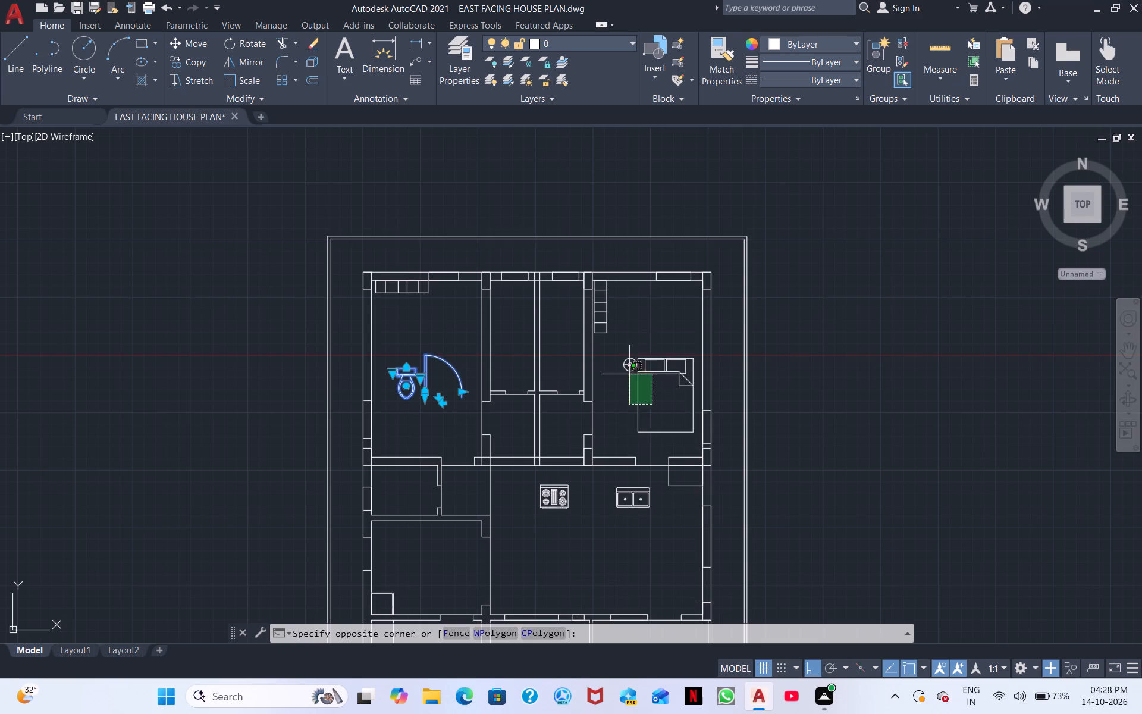
click(620, 364)
right_click(620, 364)
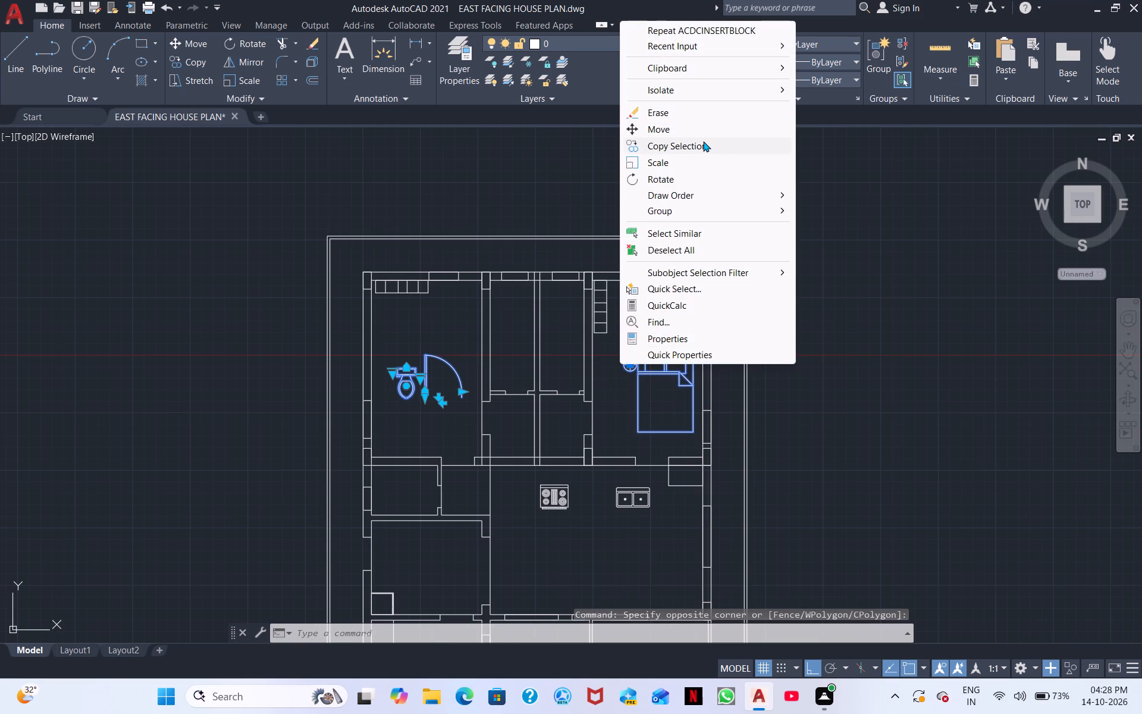
click(659, 130)
click(634, 385)
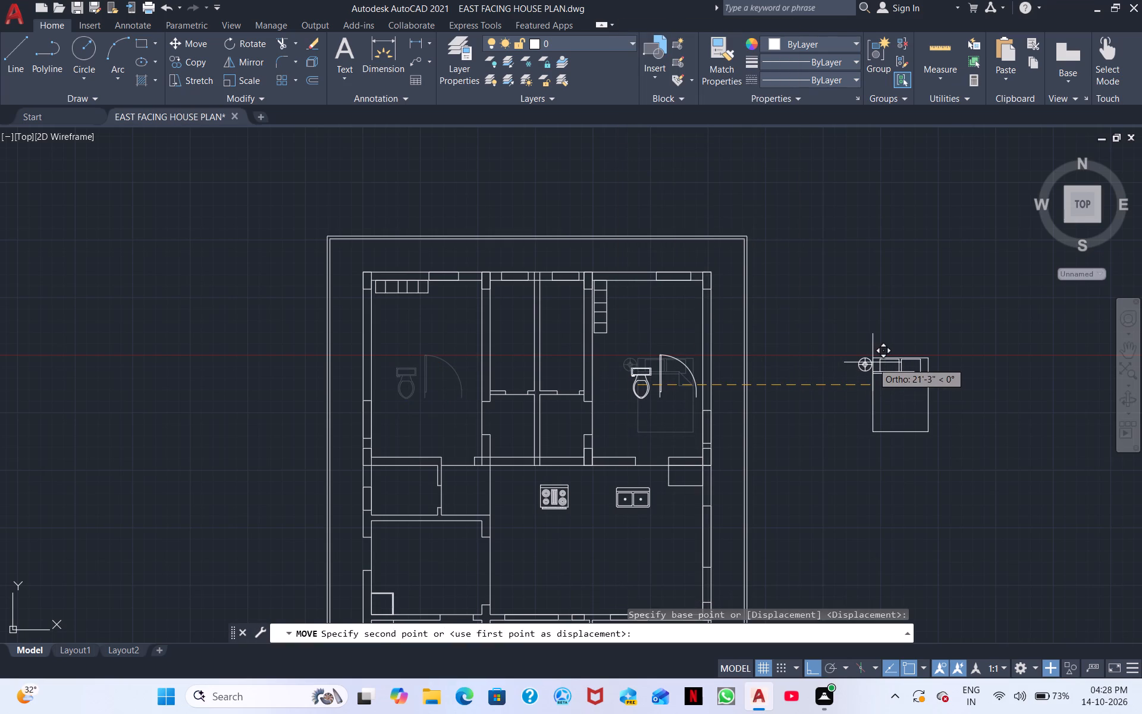
click(848, 352)
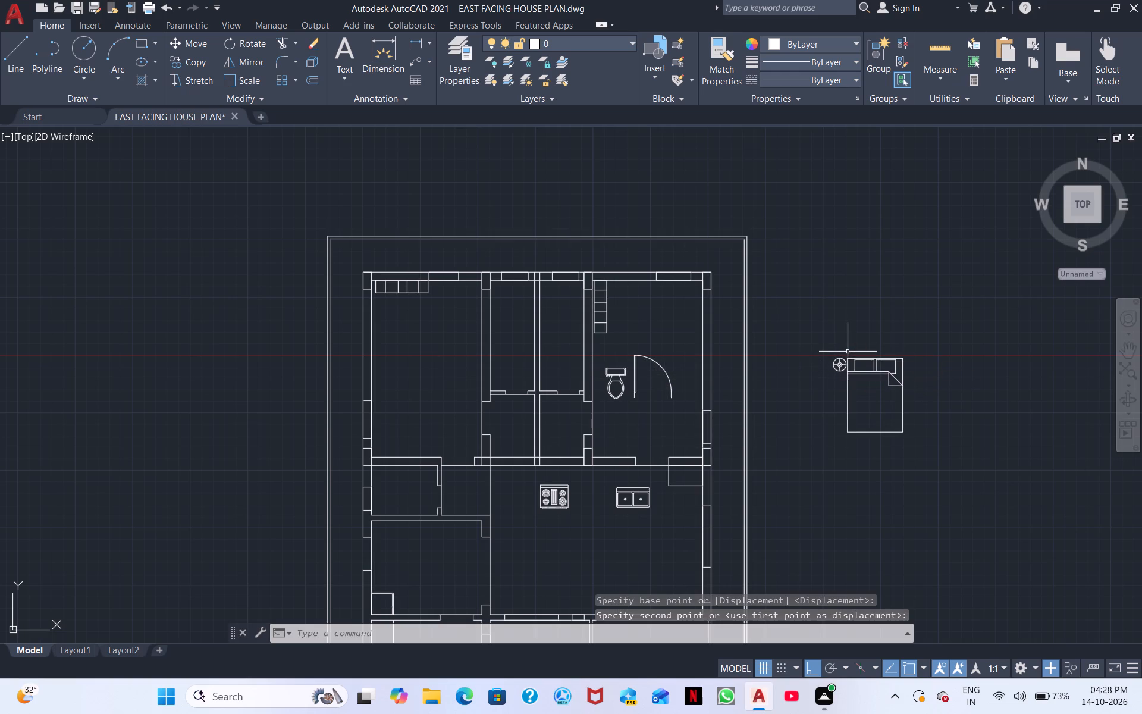
Move the range-oven and double sink blocks together due west, outside the plan's west boundary.
scroll(848, 361, down, 1)
middle_drag(807, 392, 782, 348)
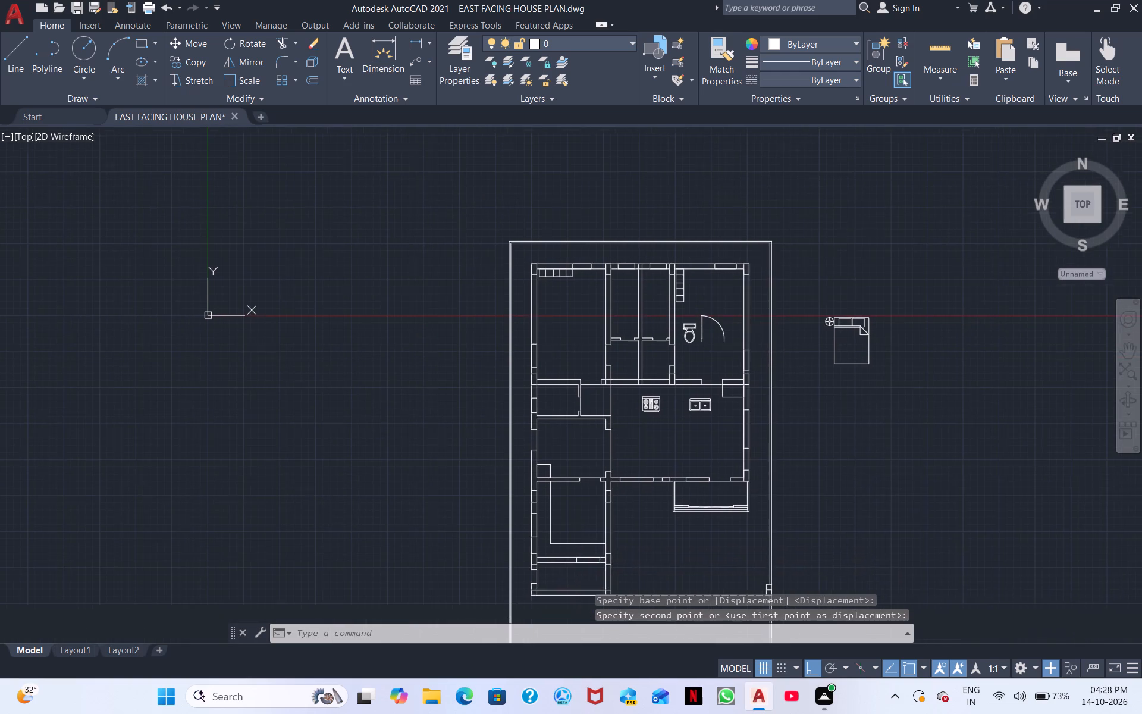
middle_drag(782, 348, 793, 350)
click(654, 406)
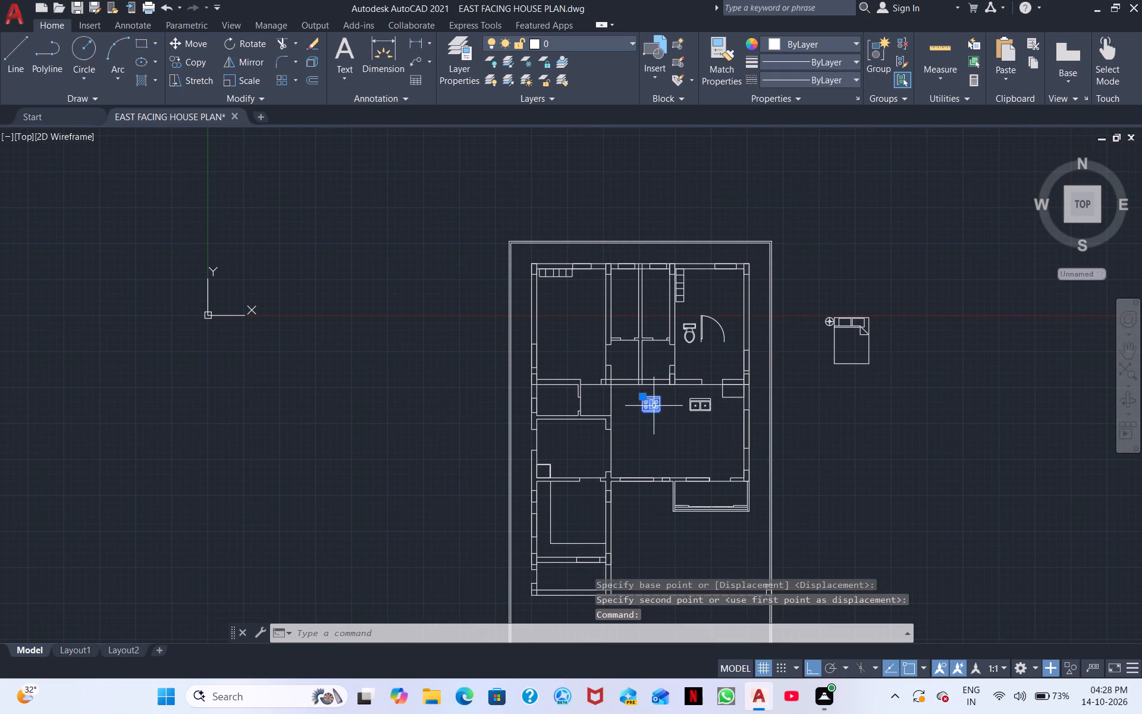
click(705, 400)
right_click(704, 400)
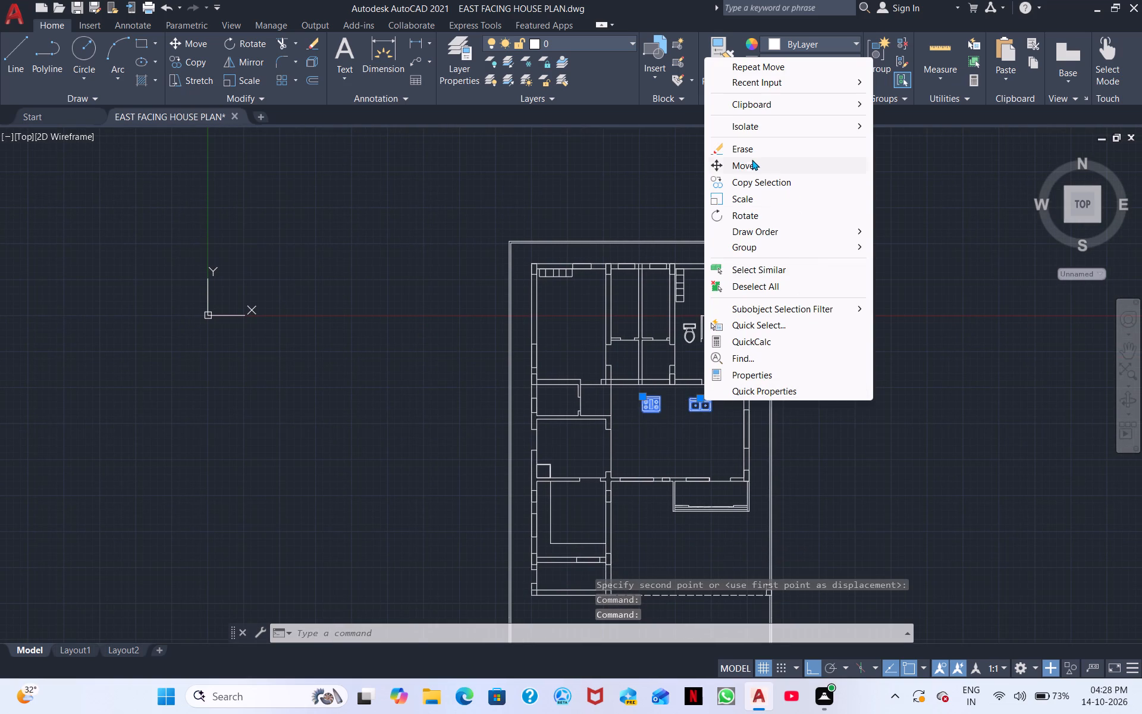
click(751, 159)
drag(647, 408, 644, 414)
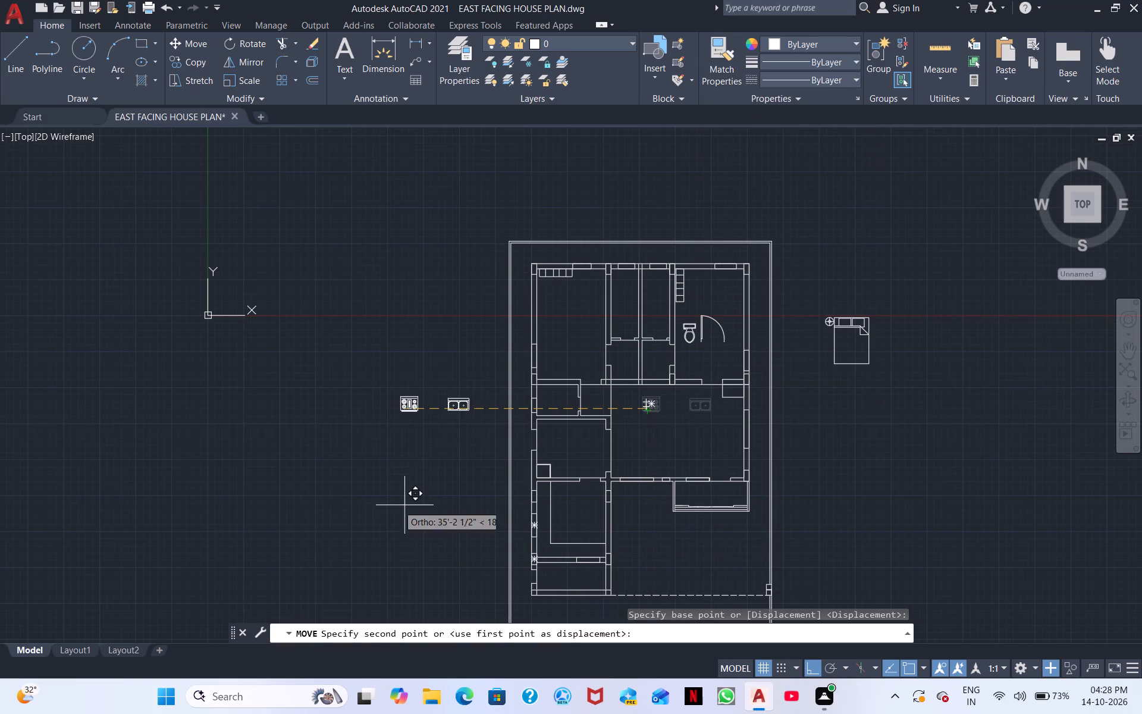
click(413, 508)
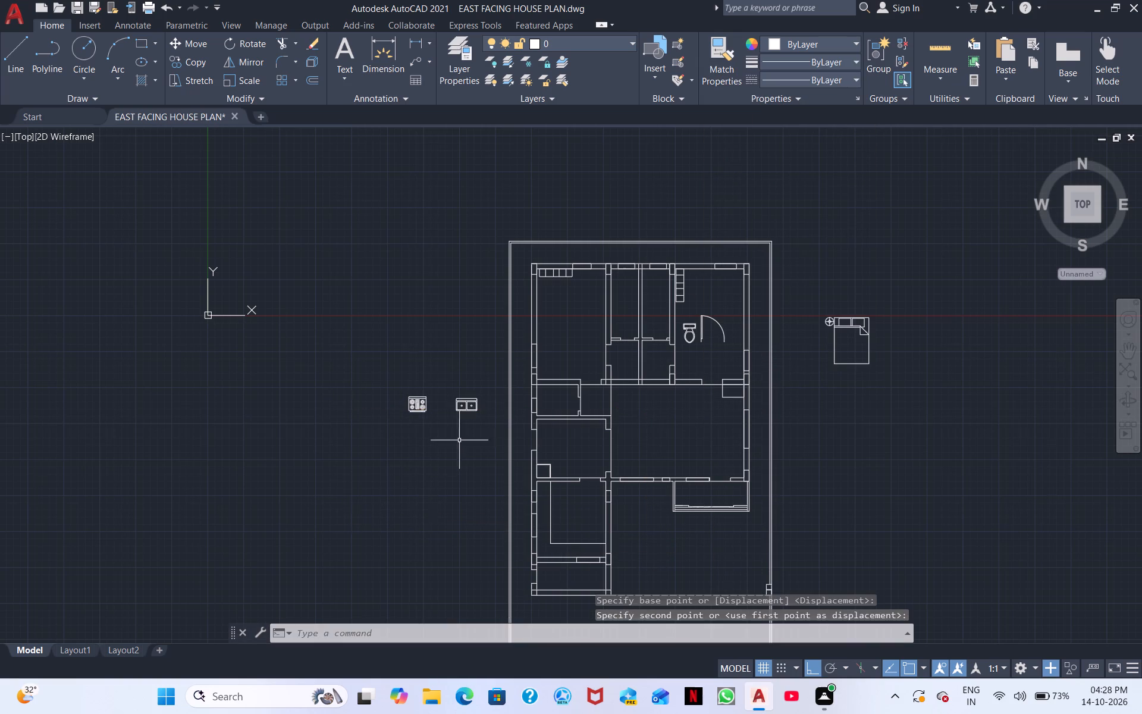
Rotate the range-oven and double sink blocks together by 180° about a point just southeast of the sink.
drag(481, 420, 454, 410)
click(385, 383)
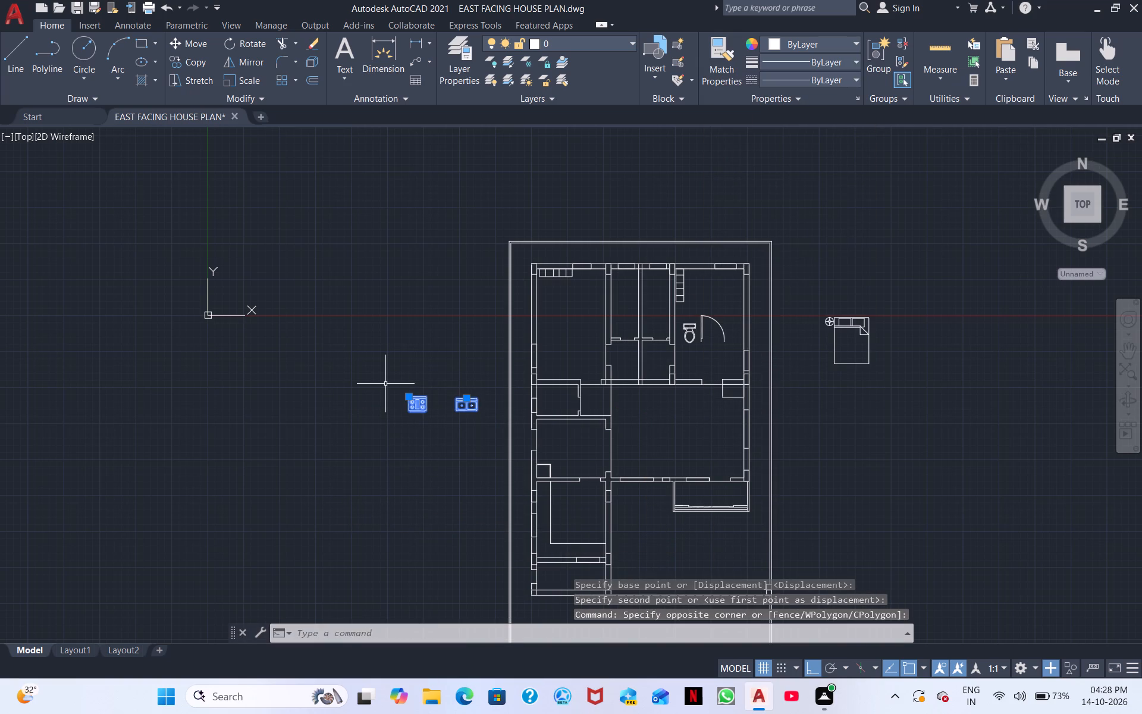
right_click(459, 440)
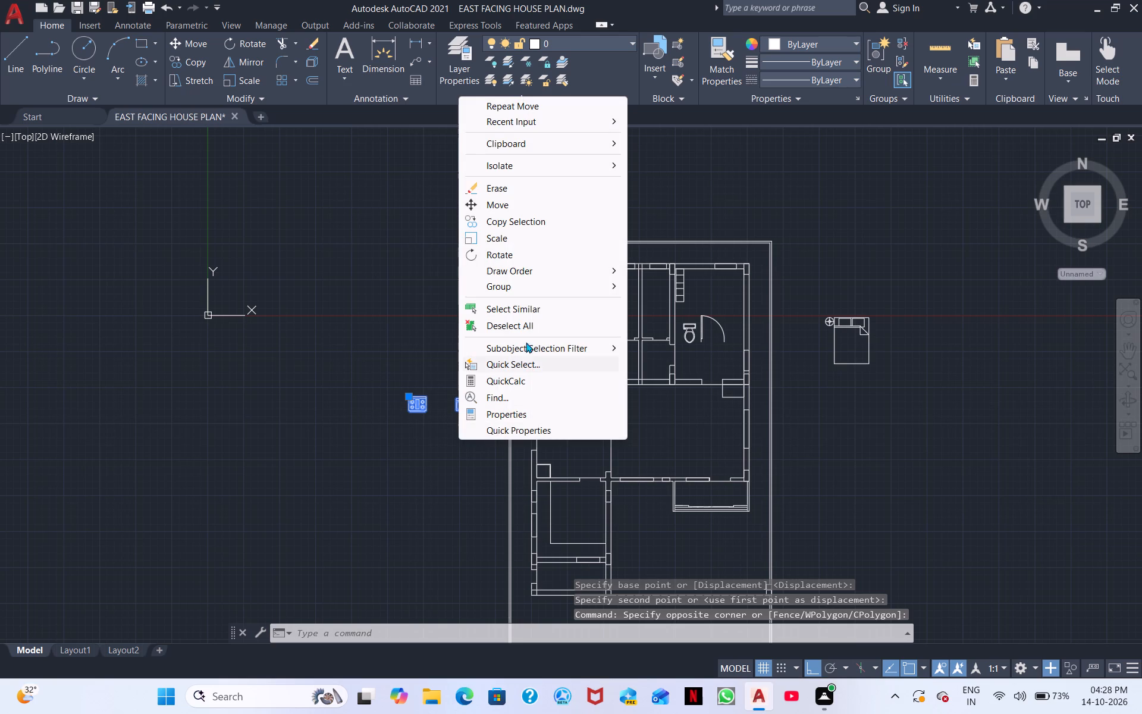
click(492, 259)
click(472, 423)
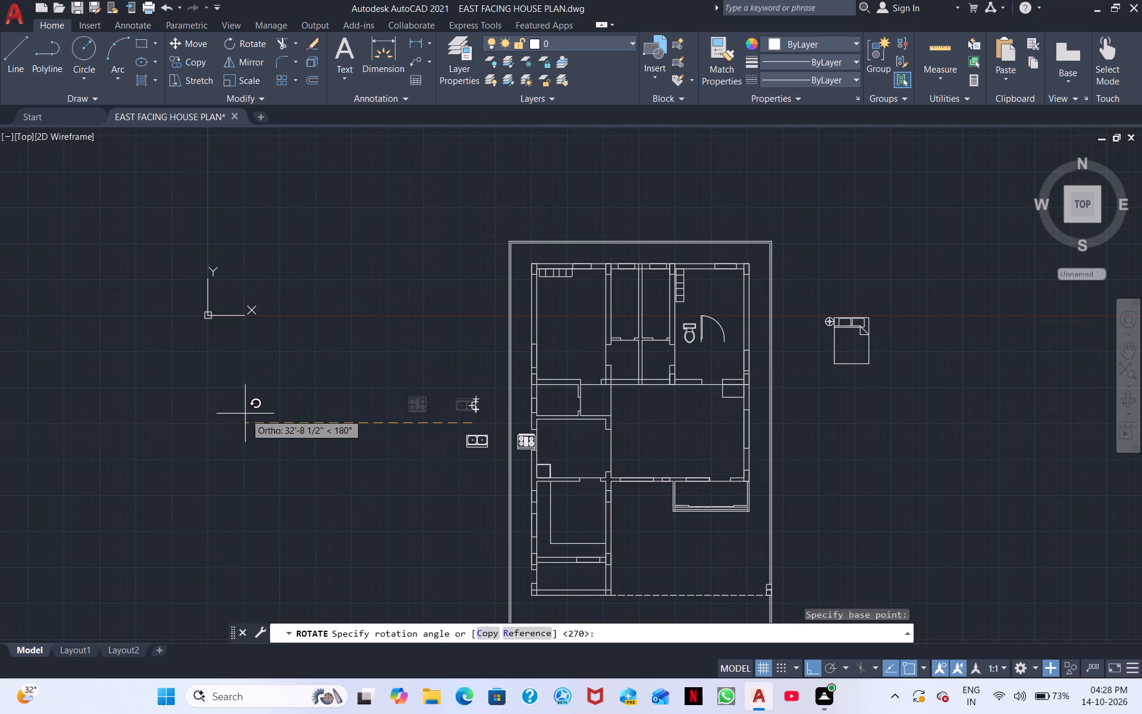
click(179, 414)
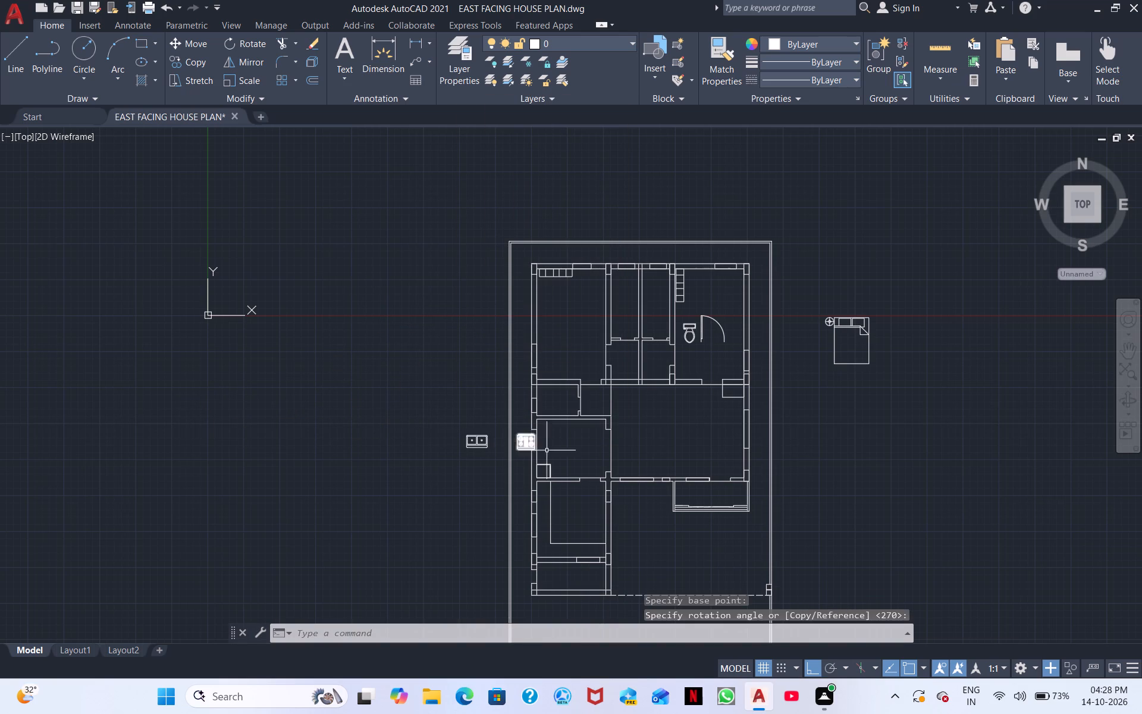
Turn ortho mode off and move the range-oven block from outside the plan onto the kitchen's south counter.
click(522, 443)
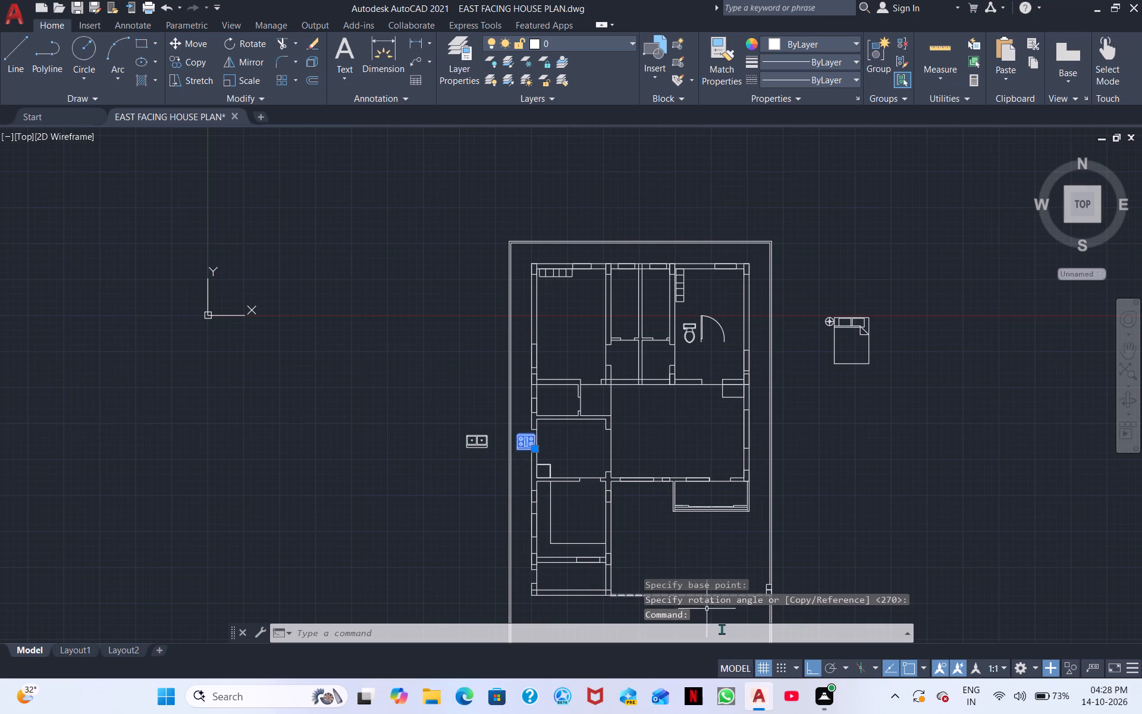
click(816, 660)
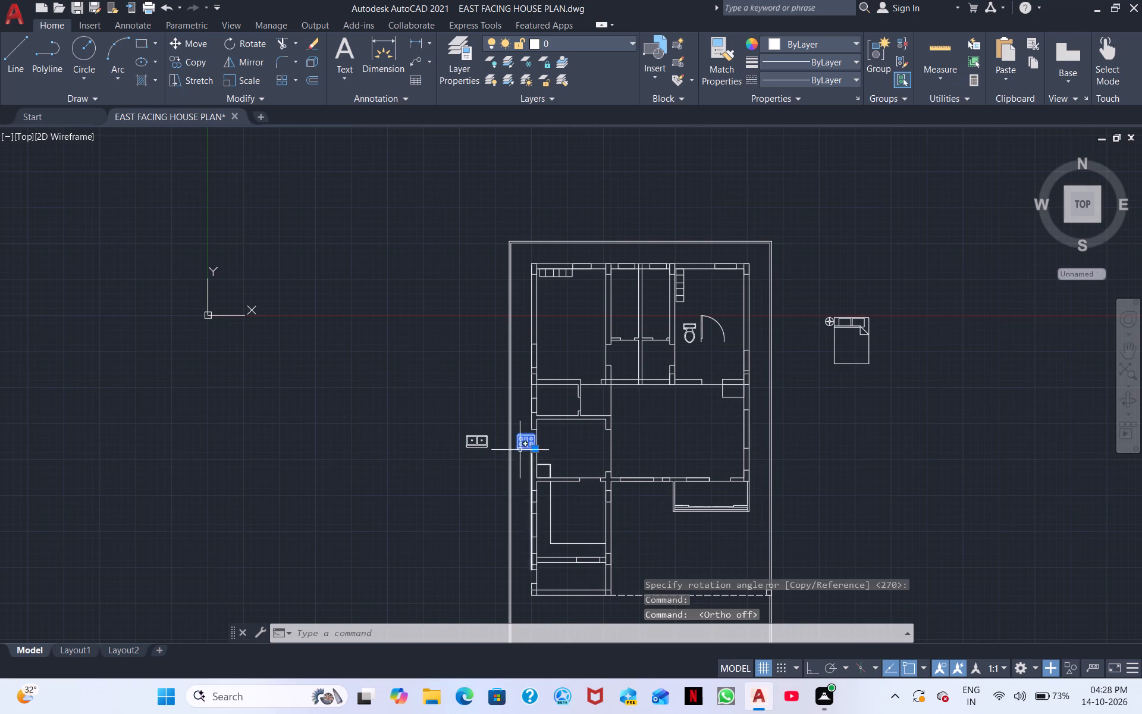
click(521, 443)
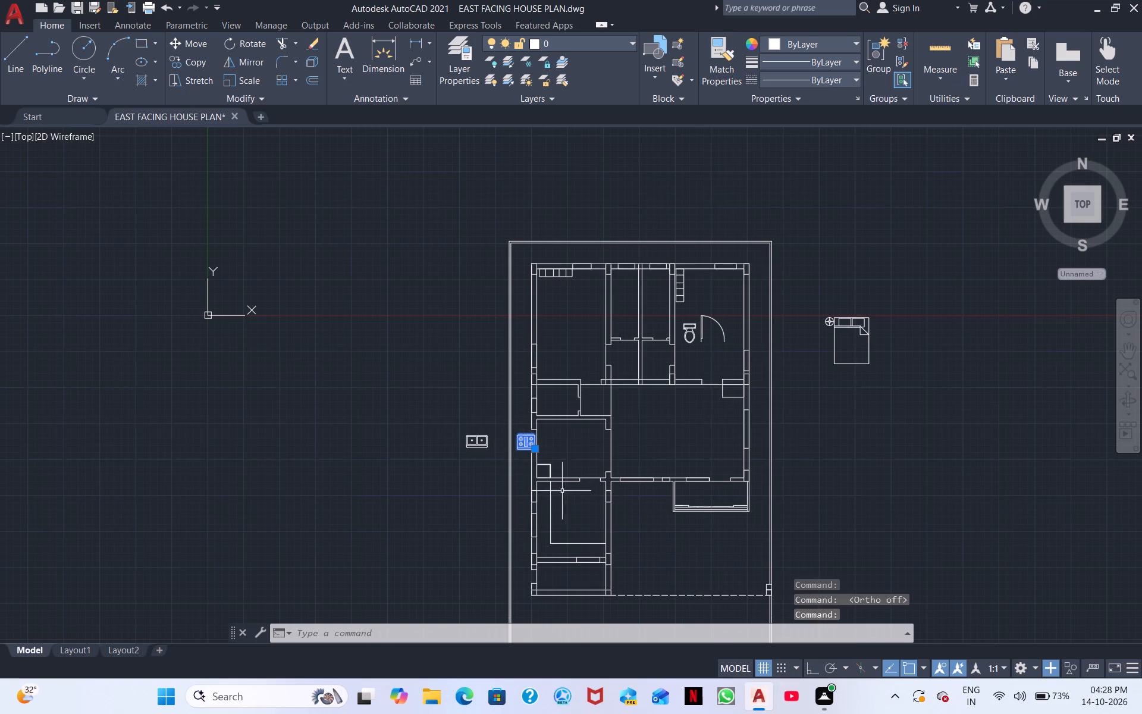
right_click(578, 500)
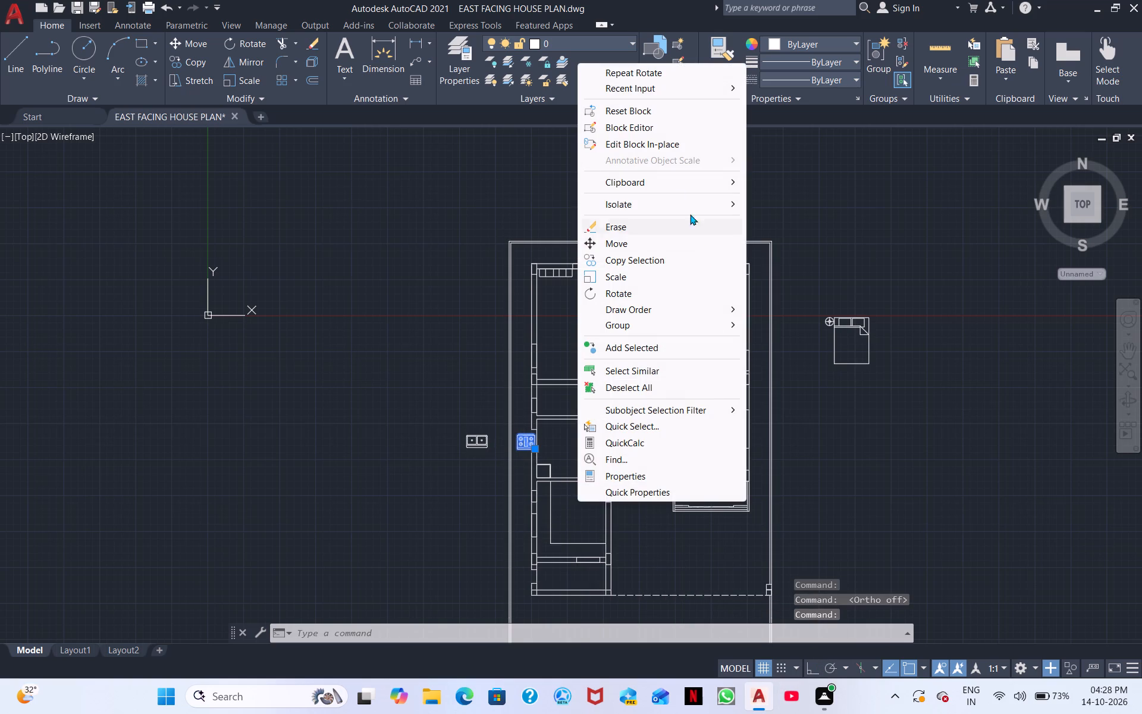
click(635, 243)
scroll(610, 351, up, 2)
middle_drag(586, 483, 591, 478)
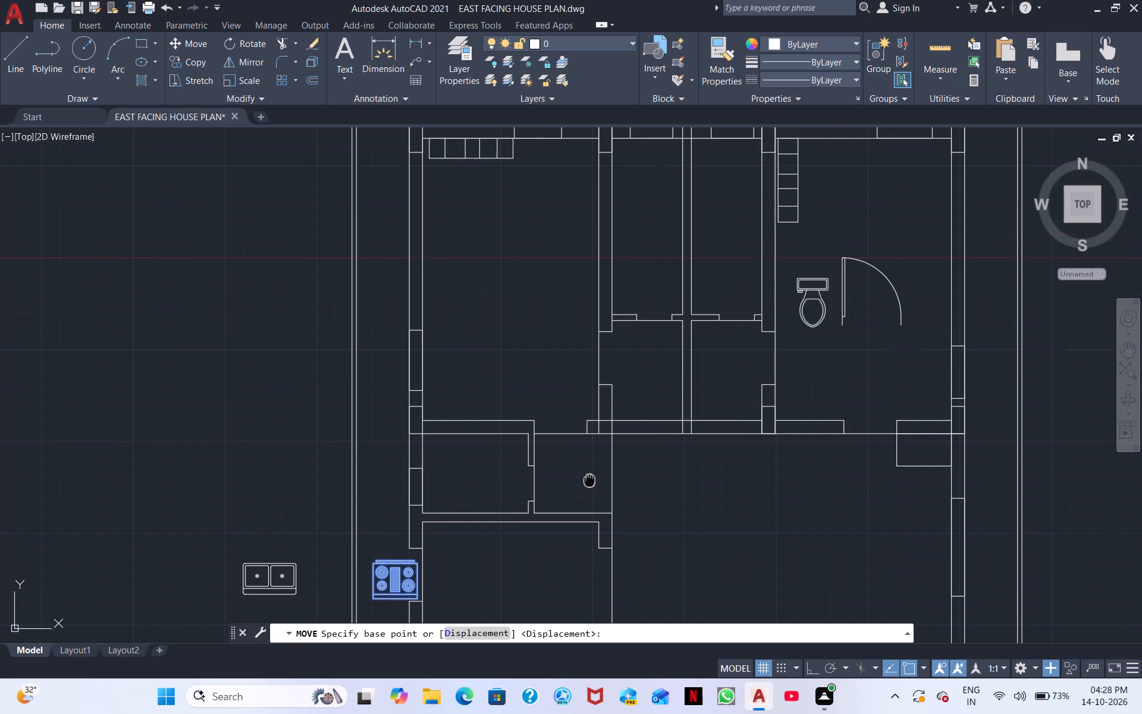
middle_drag(591, 478, 546, 240)
click(341, 334)
middle_drag(528, 365, 476, 152)
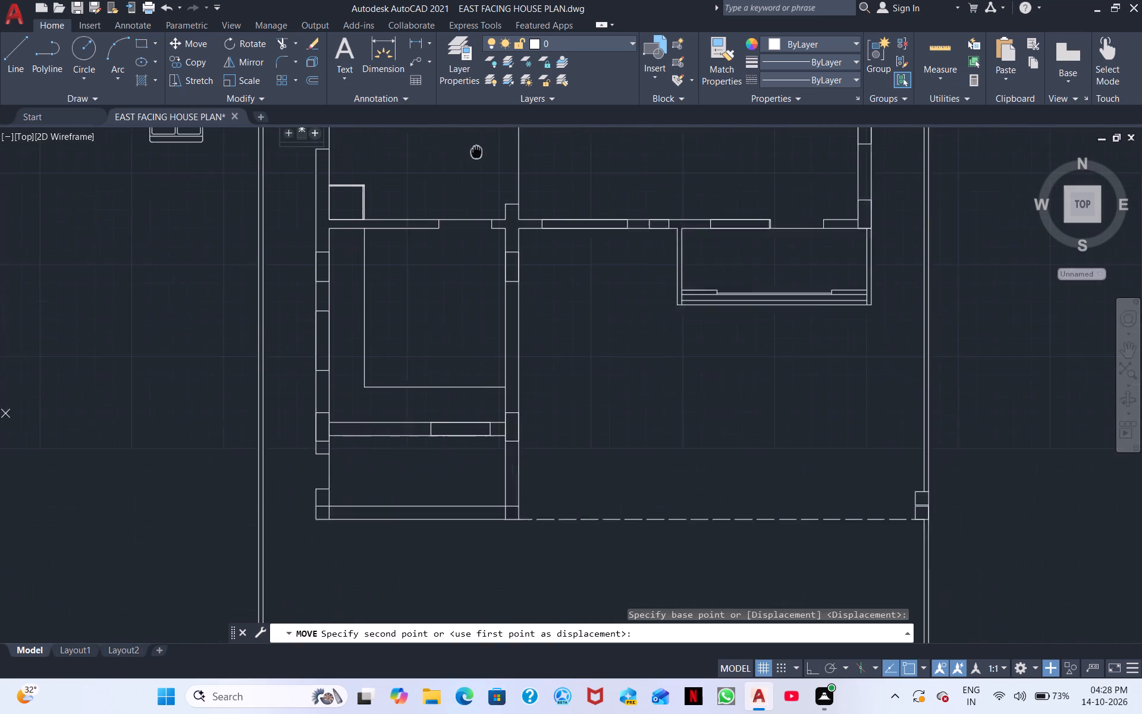
middle_drag(476, 152, 473, 139)
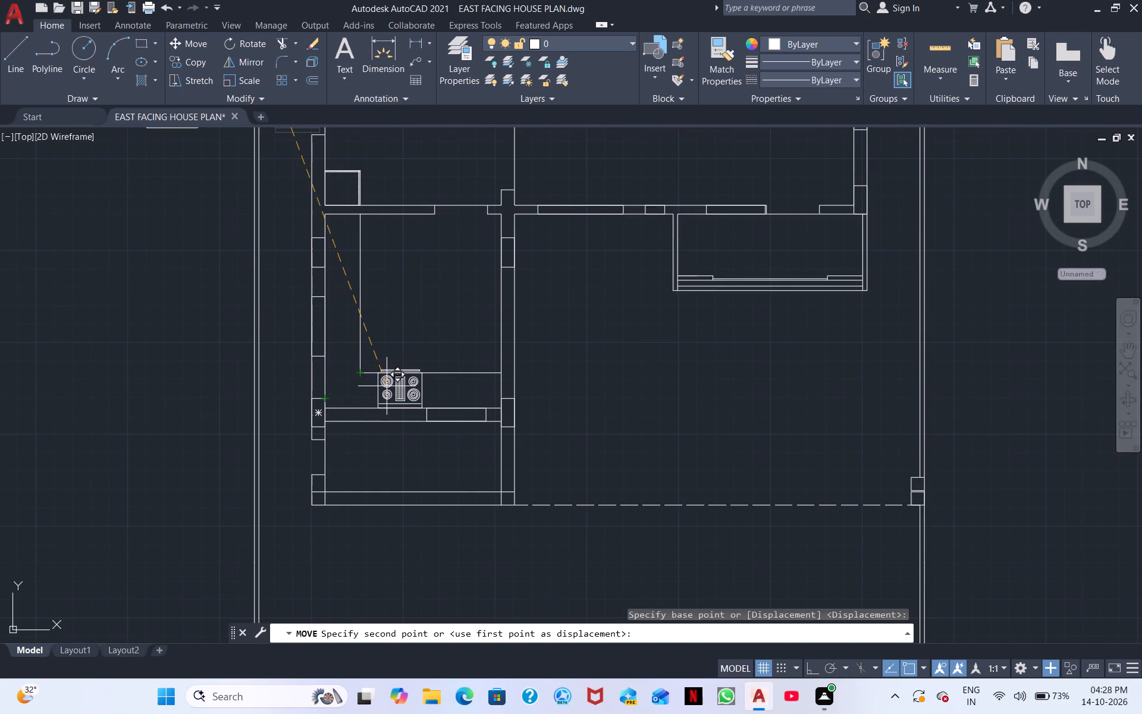
click(387, 386)
Scale the range-oven block down freehand about the northeast corner of its body so it is shallower than the counter.
scroll(391, 383, down, 1)
middle_drag(395, 381, 498, 381)
click(514, 389)
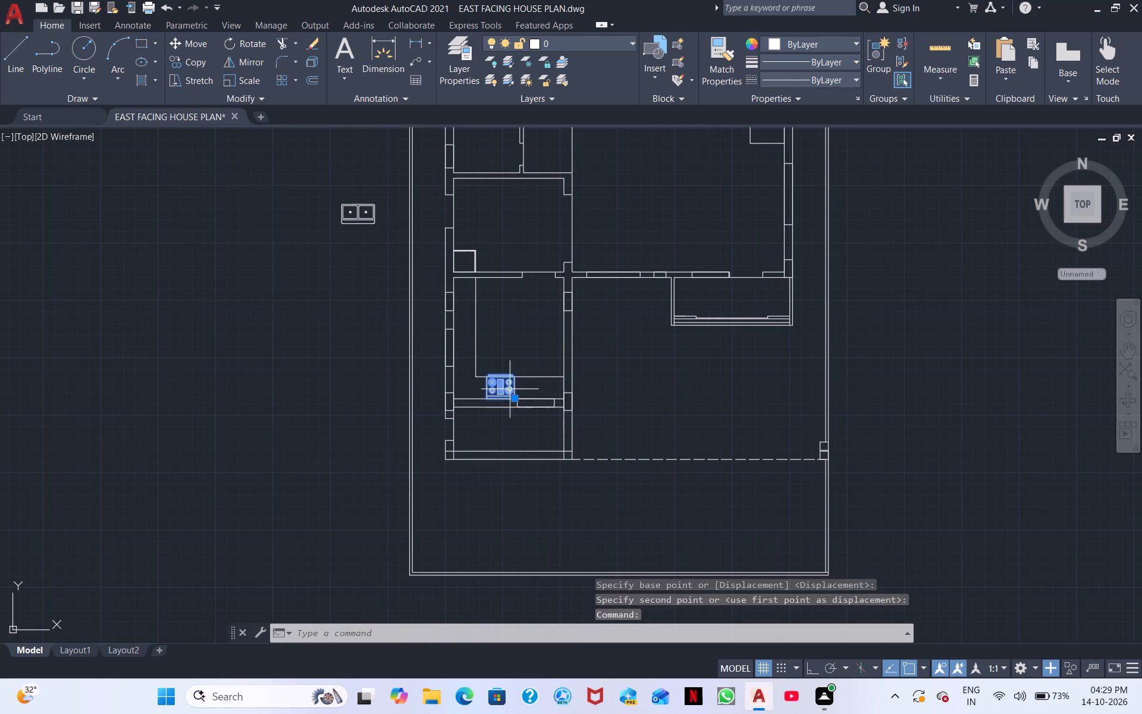
right_click(489, 389)
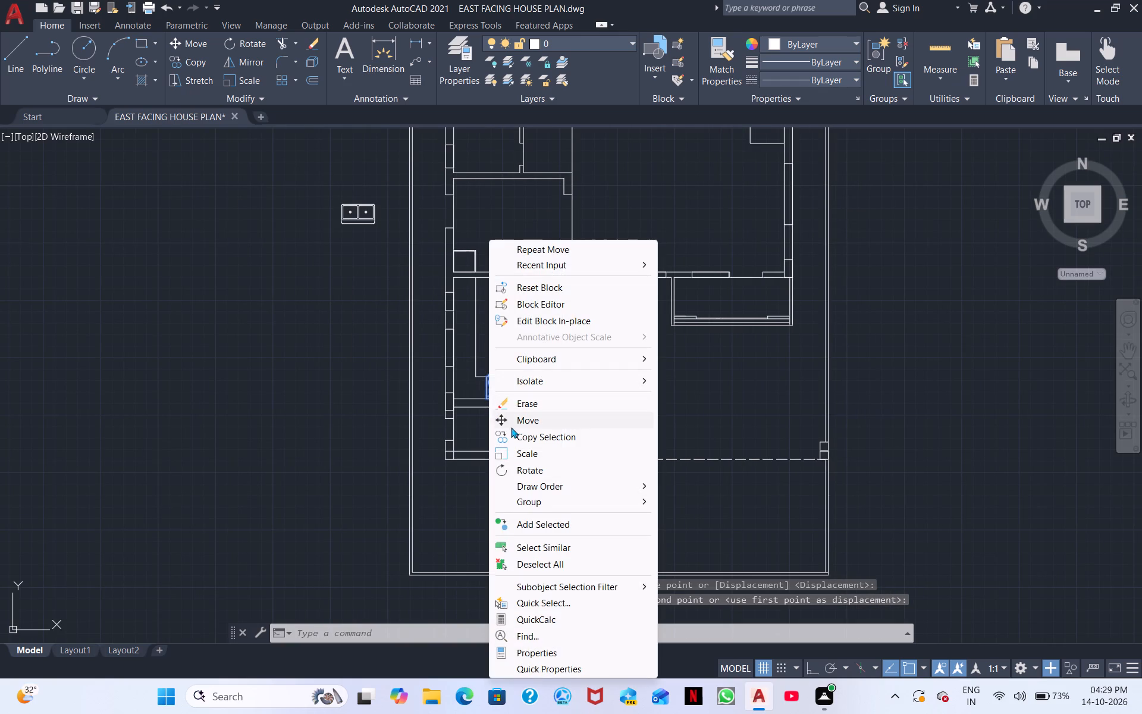
click(507, 455)
scroll(550, 371, up, 2)
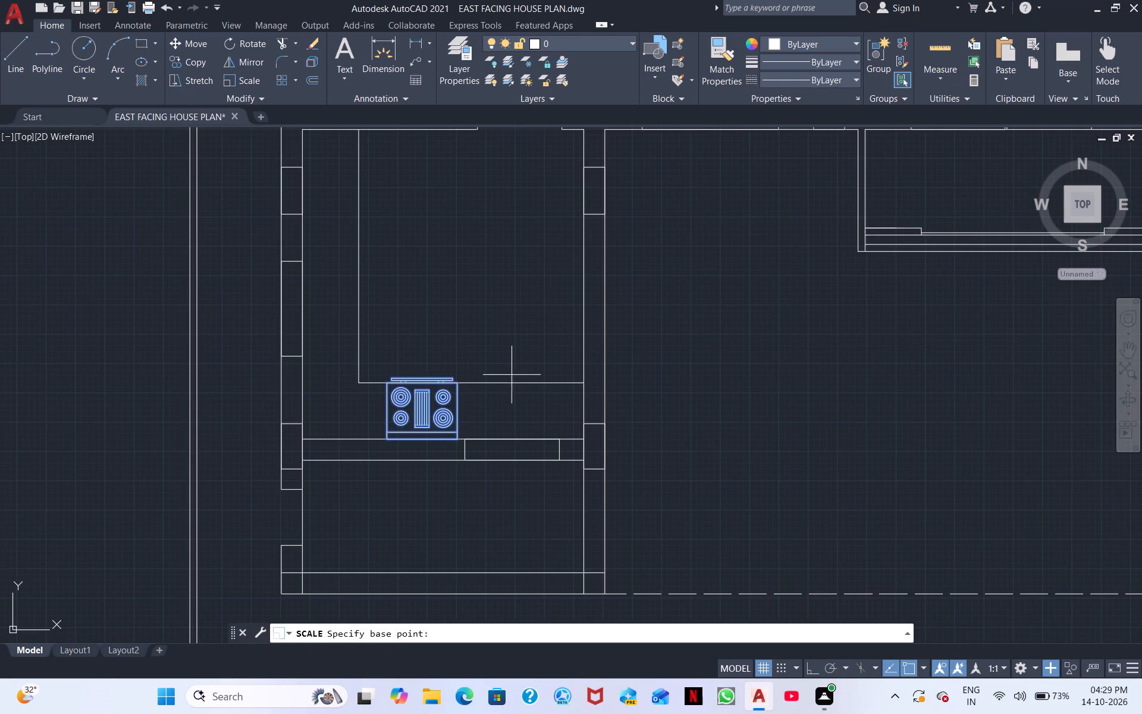
scroll(474, 380, up, 2)
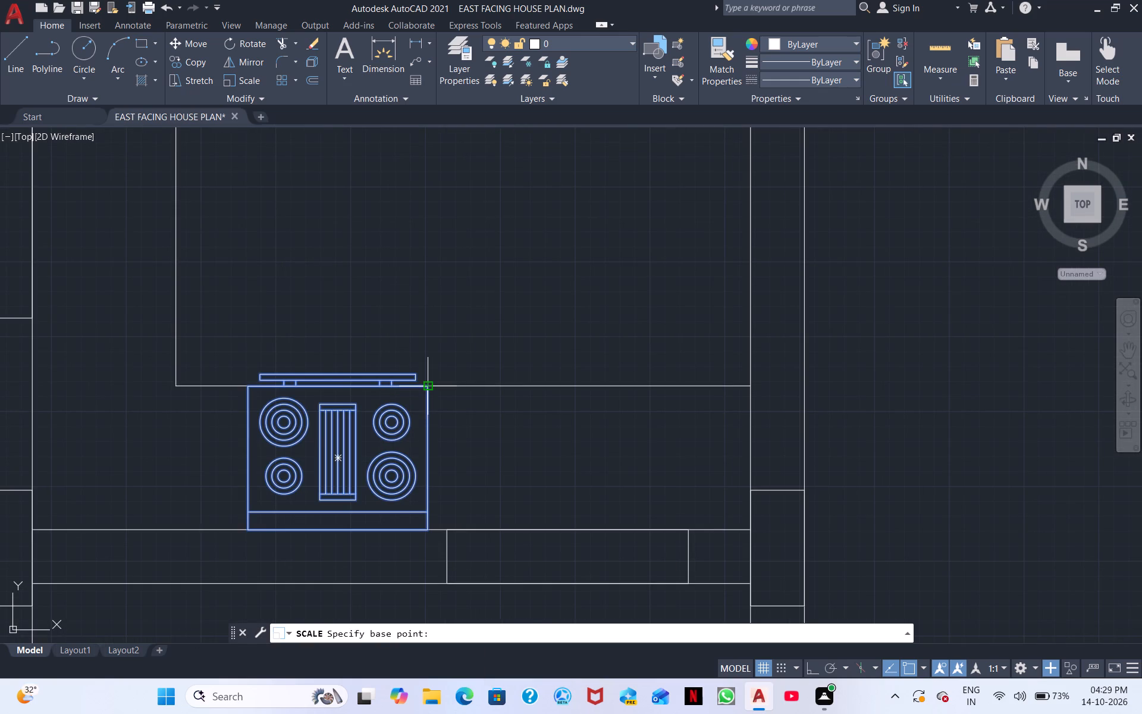
click(426, 388)
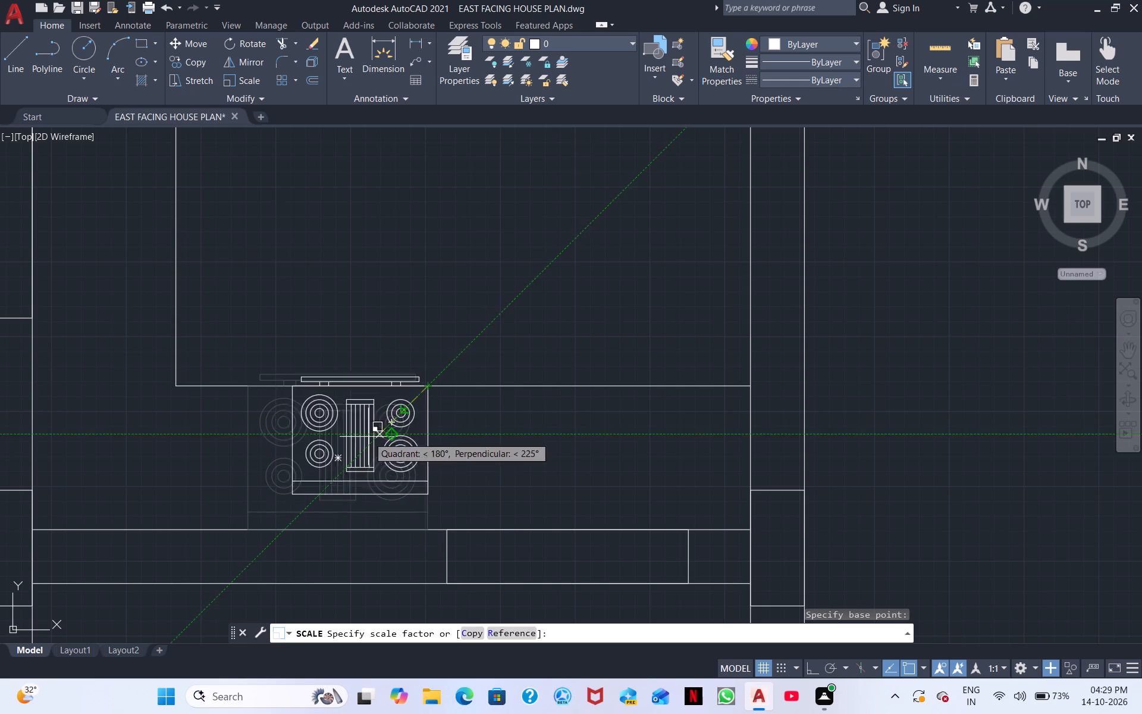
click(372, 422)
Move the reduced range-oven block southwest, to the inner corner of the L-shaped kitchen counter.
click(409, 466)
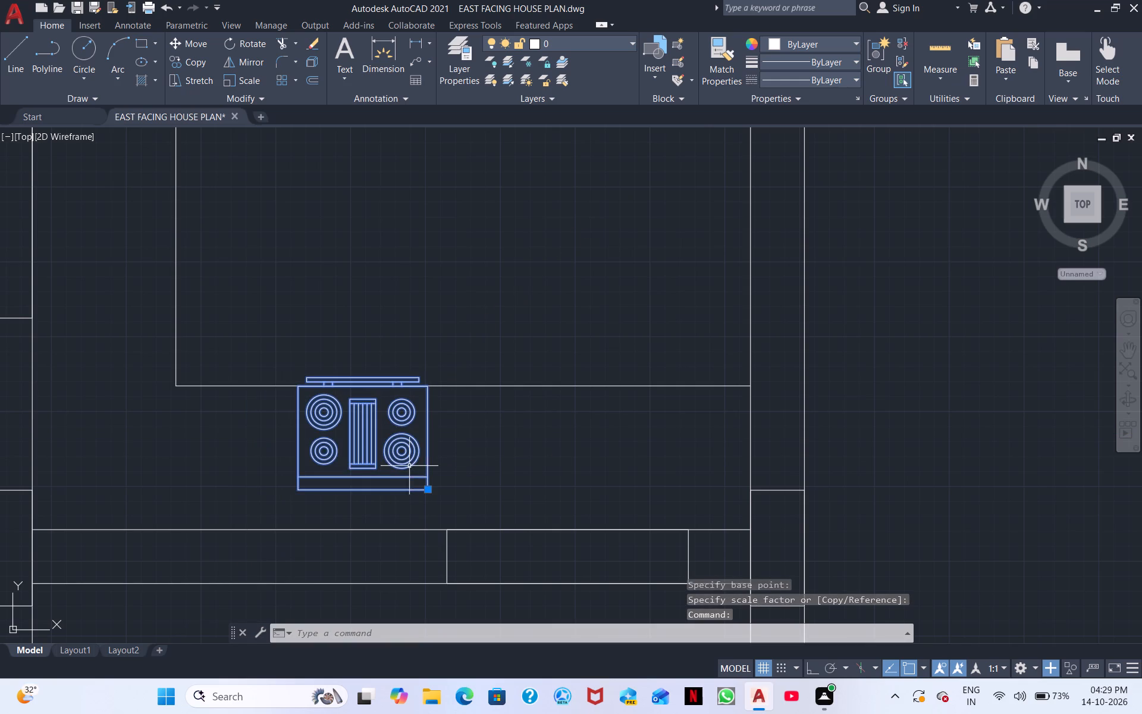
click(327, 444)
right_click(327, 444)
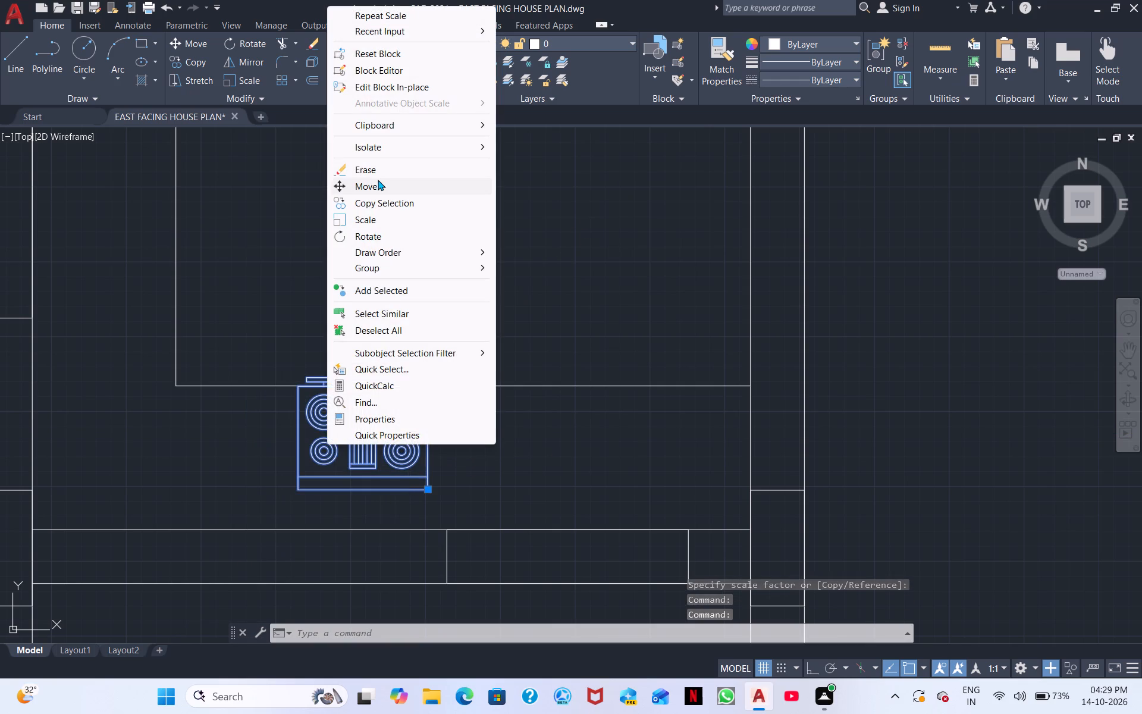
click(378, 180)
click(352, 411)
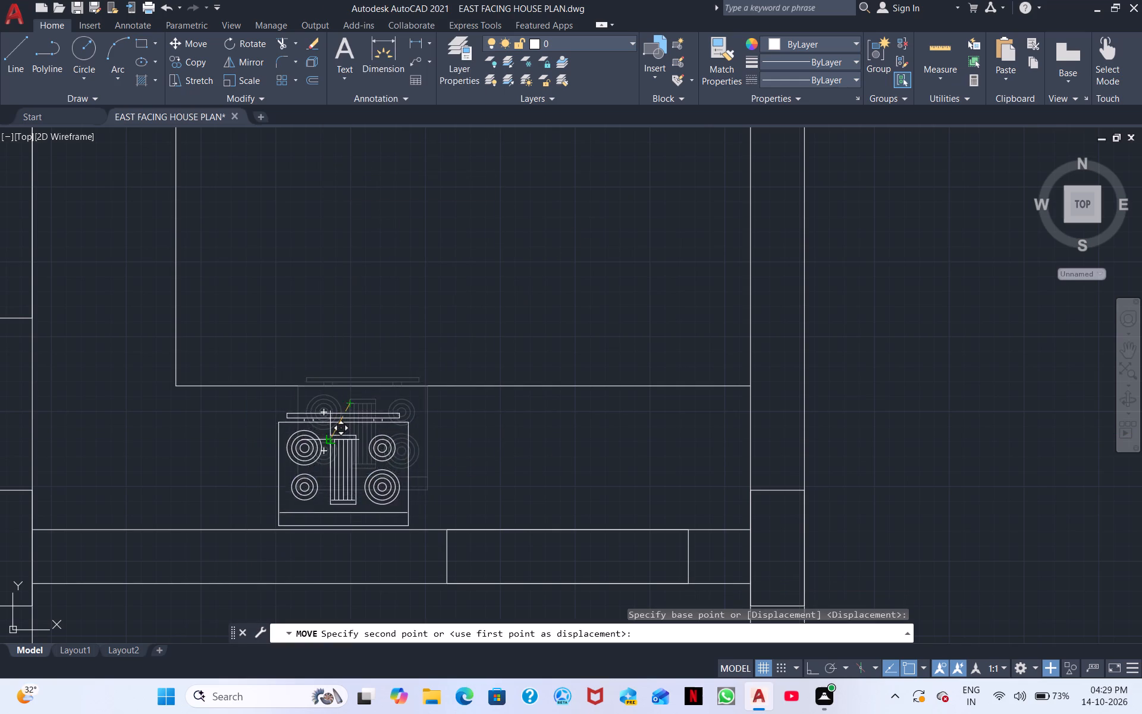
middle_drag(330, 436, 490, 365)
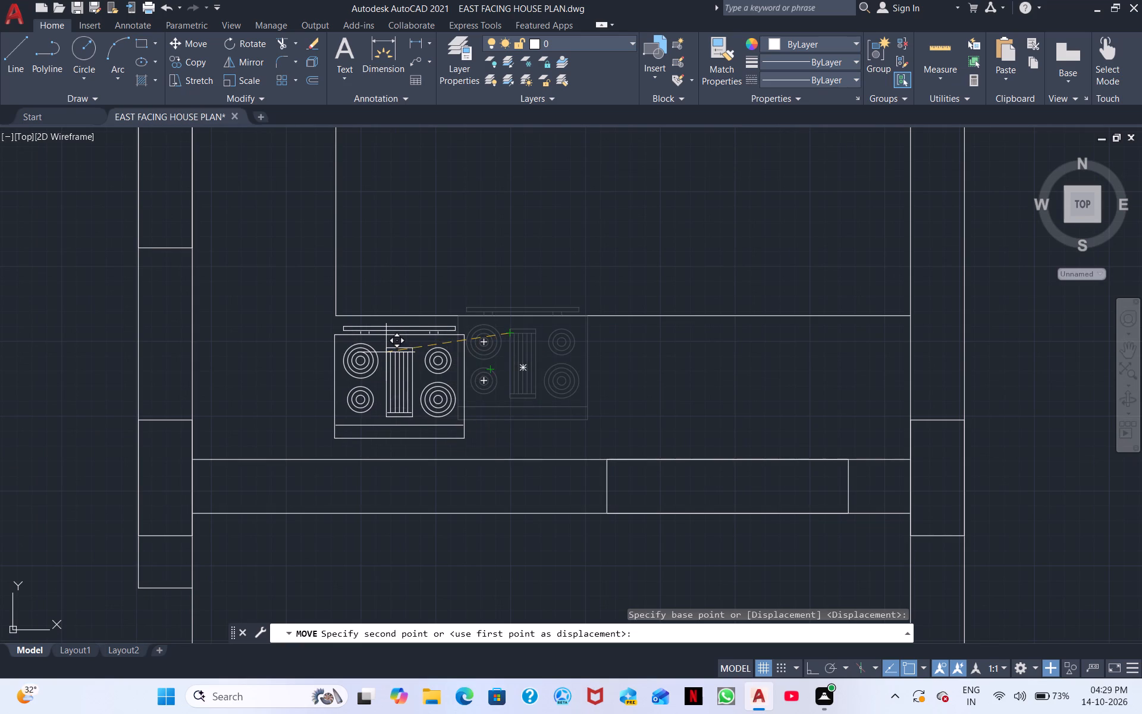
click(386, 352)
Copy the double sink block from outside the plan to the east end of the kitchen's south counter.
middle_click(366, 327)
scroll(366, 327, down, 2)
middle_drag(292, 365, 504, 365)
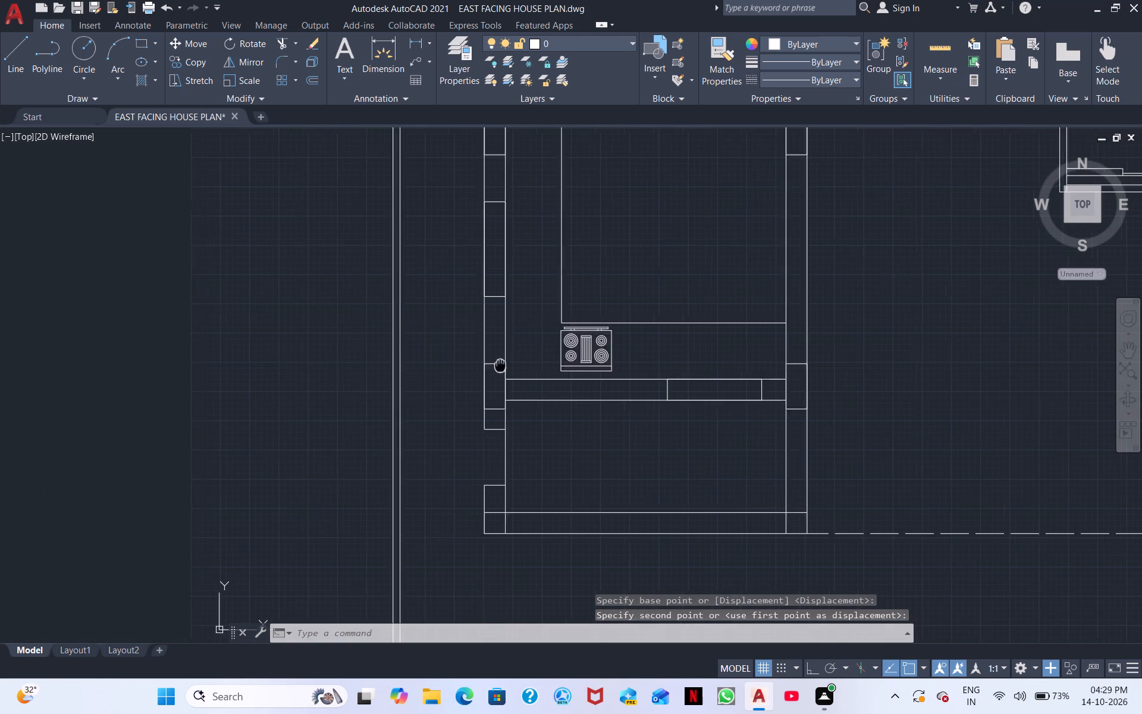
middle_drag(504, 365, 551, 365)
scroll(384, 339, down, 2)
drag(369, 199, 351, 164)
click(328, 130)
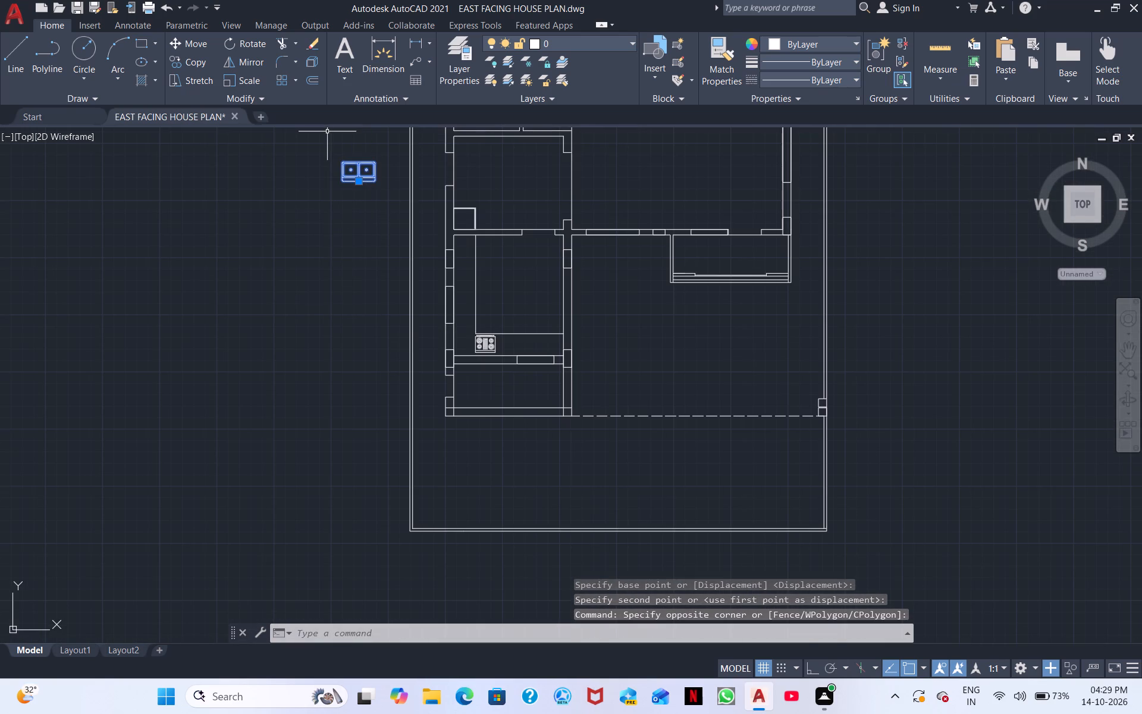
right_click(327, 132)
click(381, 331)
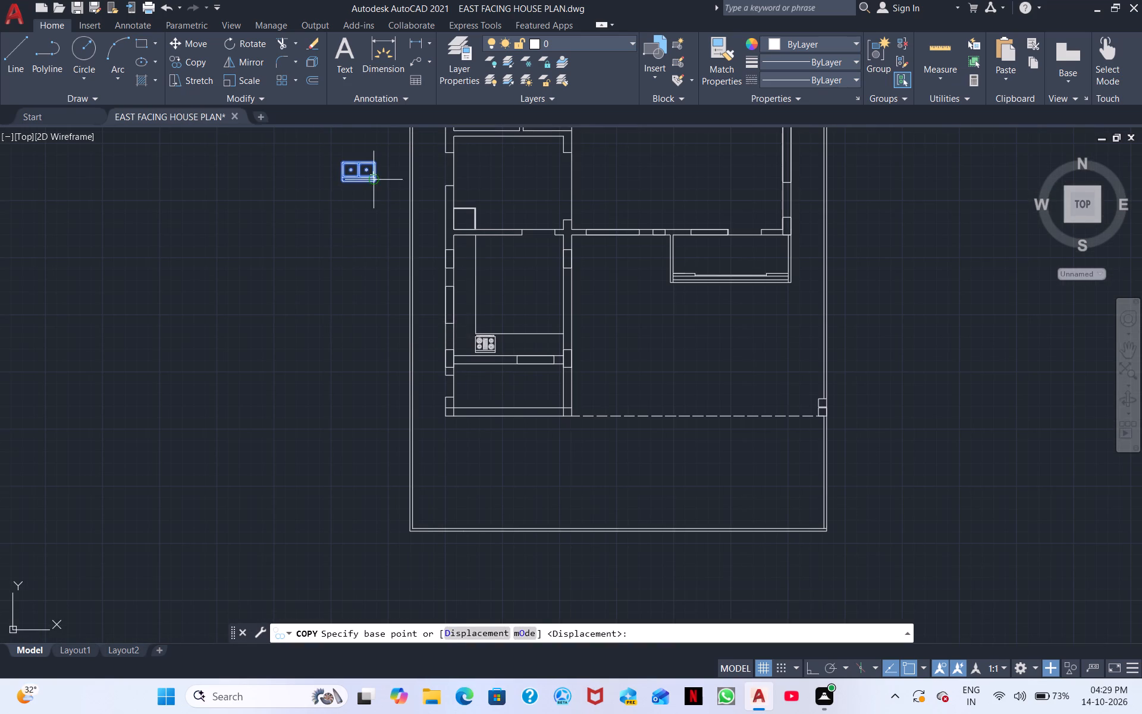
click(370, 181)
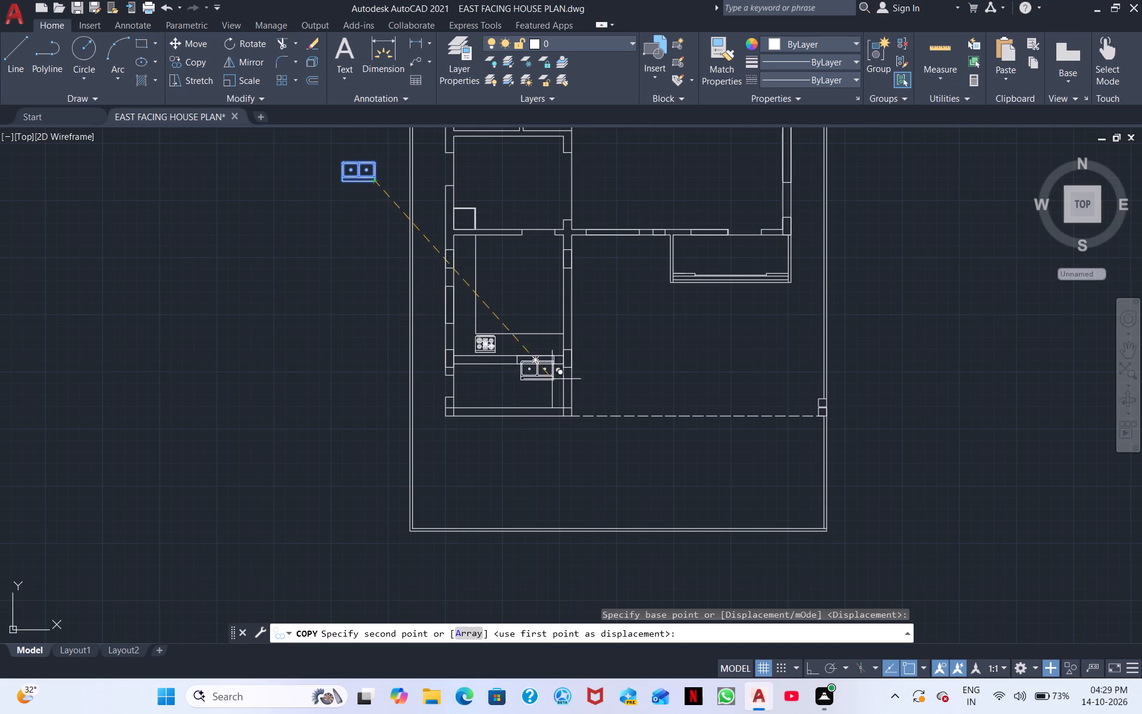
scroll(552, 371, up, 2)
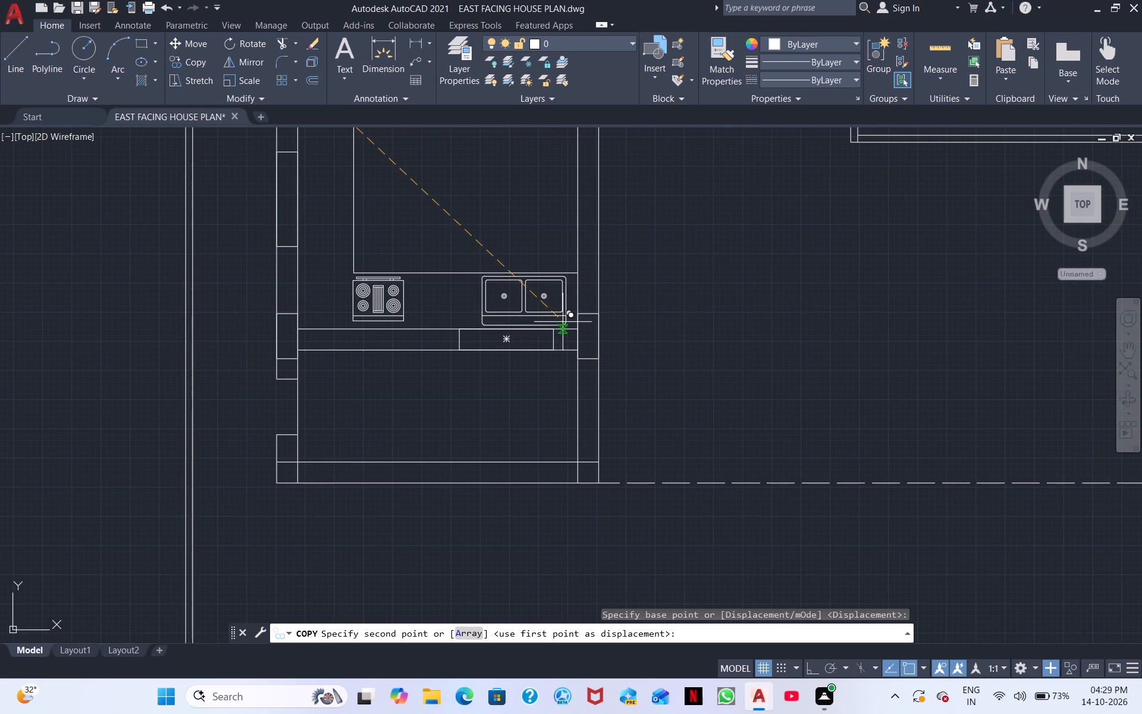
click(567, 321)
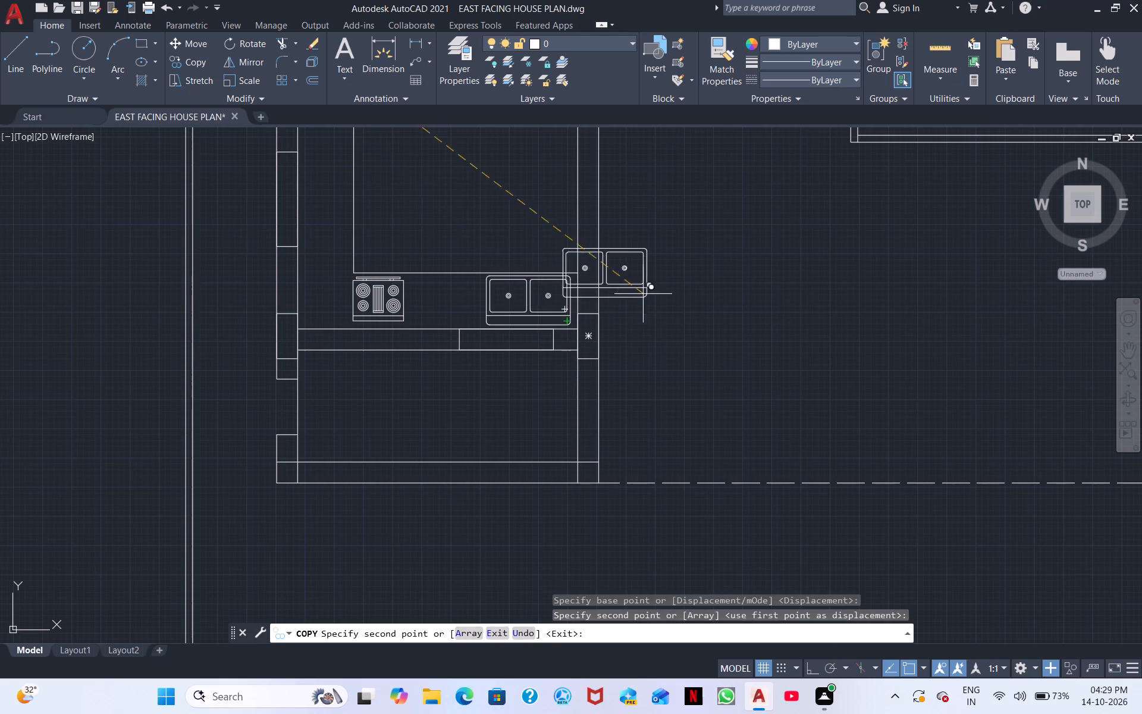
key(Escape)
Erase the original double sink block outside the plan's west boundary.
scroll(689, 314, down, 2)
middle_drag(727, 317, 601, 393)
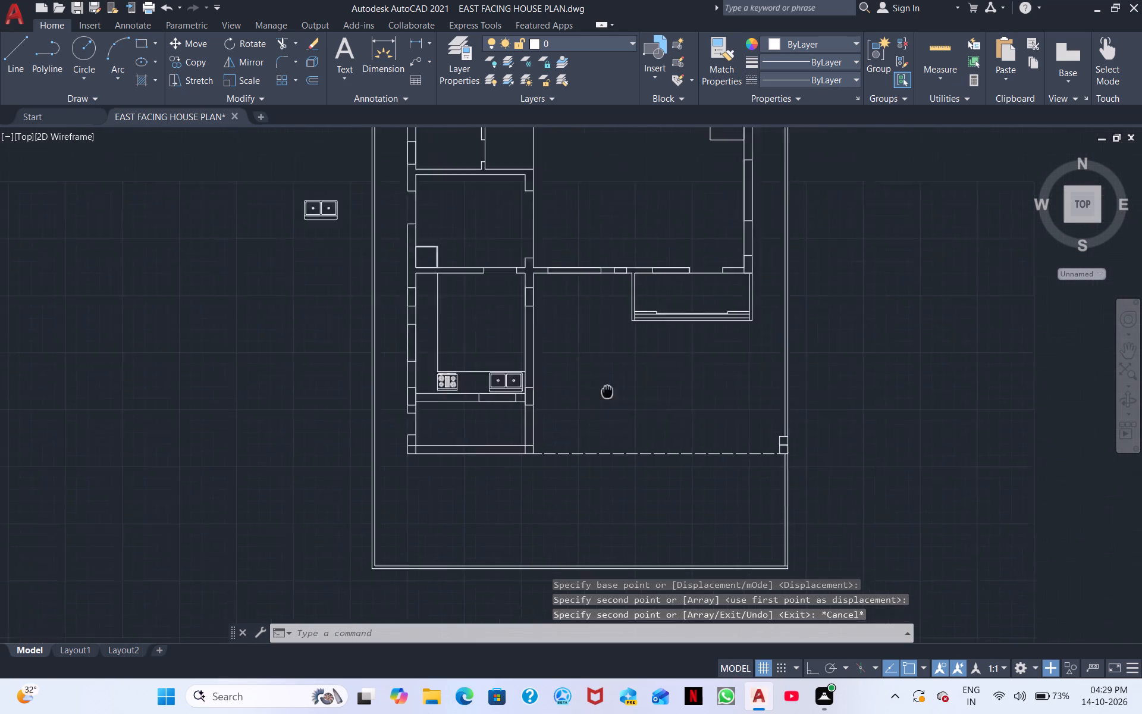
middle_drag(601, 393, 546, 431)
drag(271, 294, 270, 287)
click(246, 236)
right_click(246, 236)
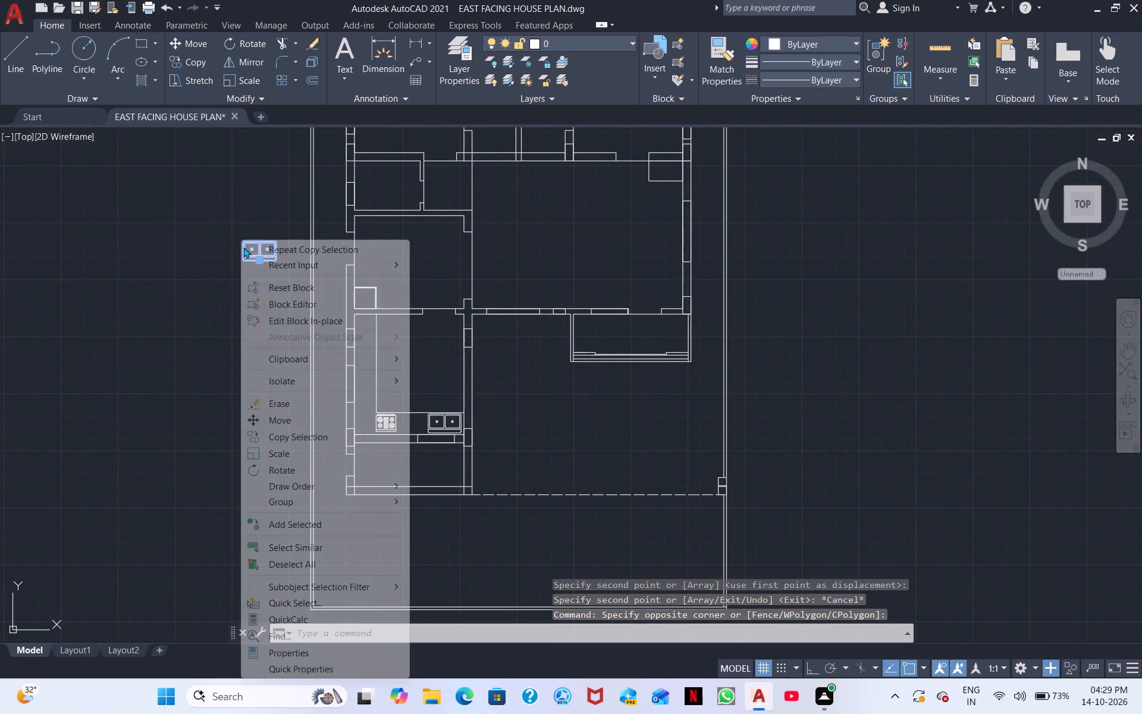
click(308, 396)
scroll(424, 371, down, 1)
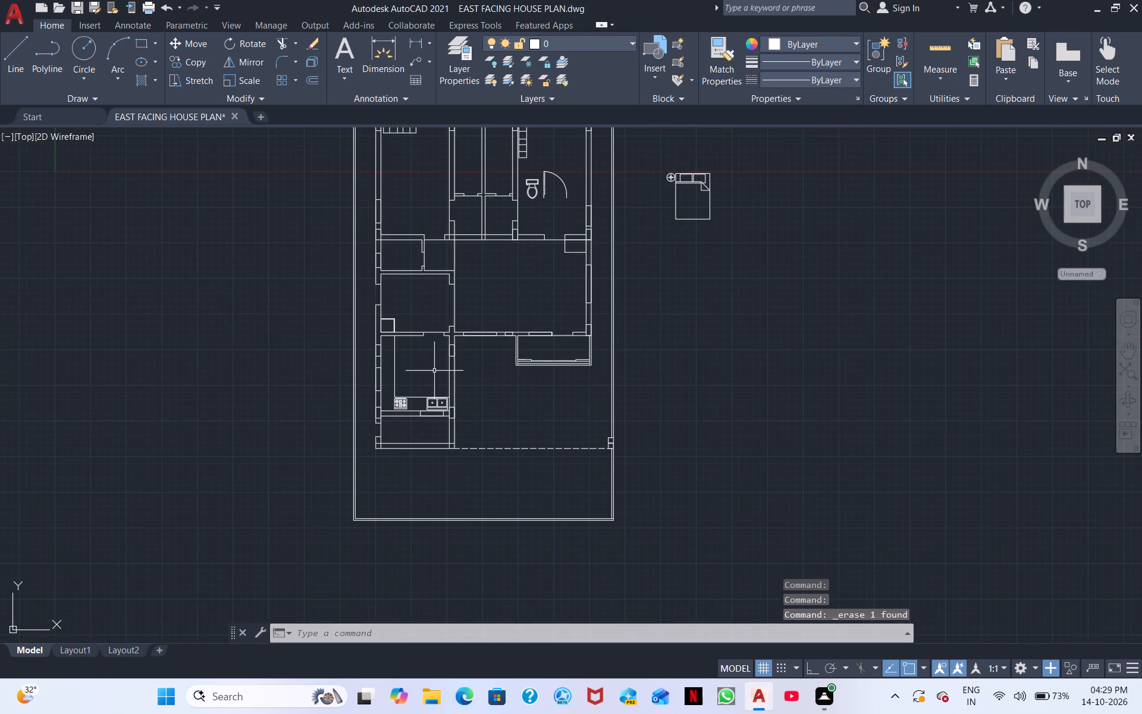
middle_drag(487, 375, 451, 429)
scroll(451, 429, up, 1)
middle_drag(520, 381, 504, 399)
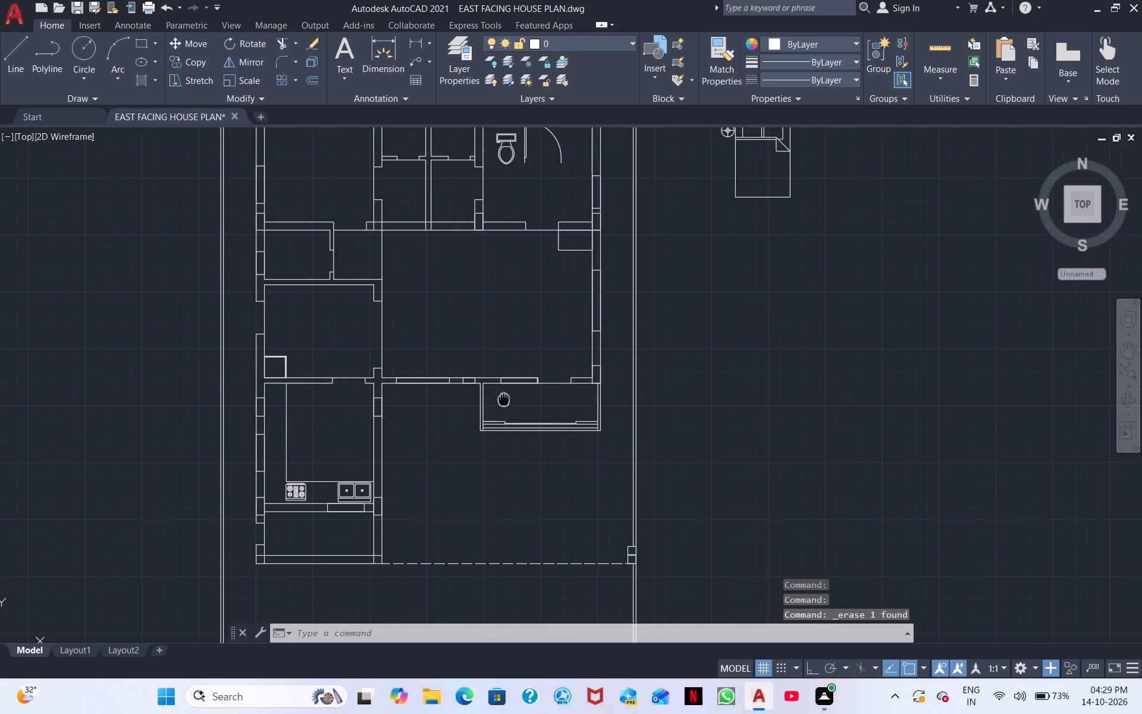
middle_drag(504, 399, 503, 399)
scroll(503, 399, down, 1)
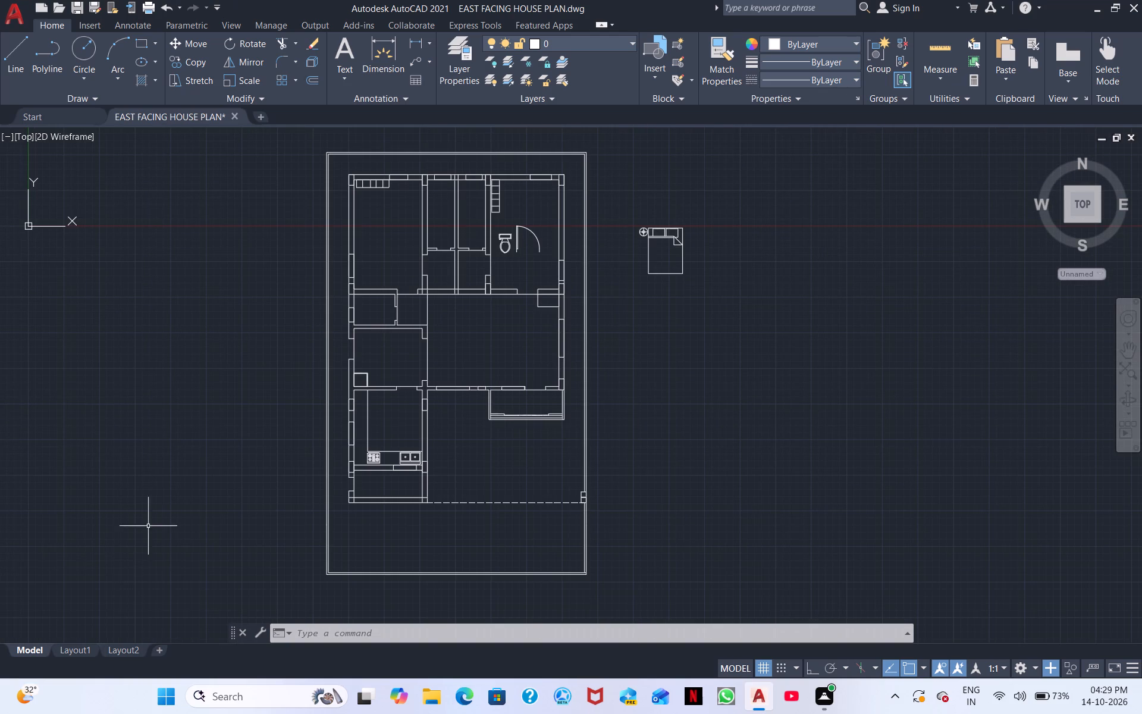
Copy the round lamp block about 6'-4" due east with ortho on, to the opposite side of the bed's head.
scroll(518, 281, up, 2)
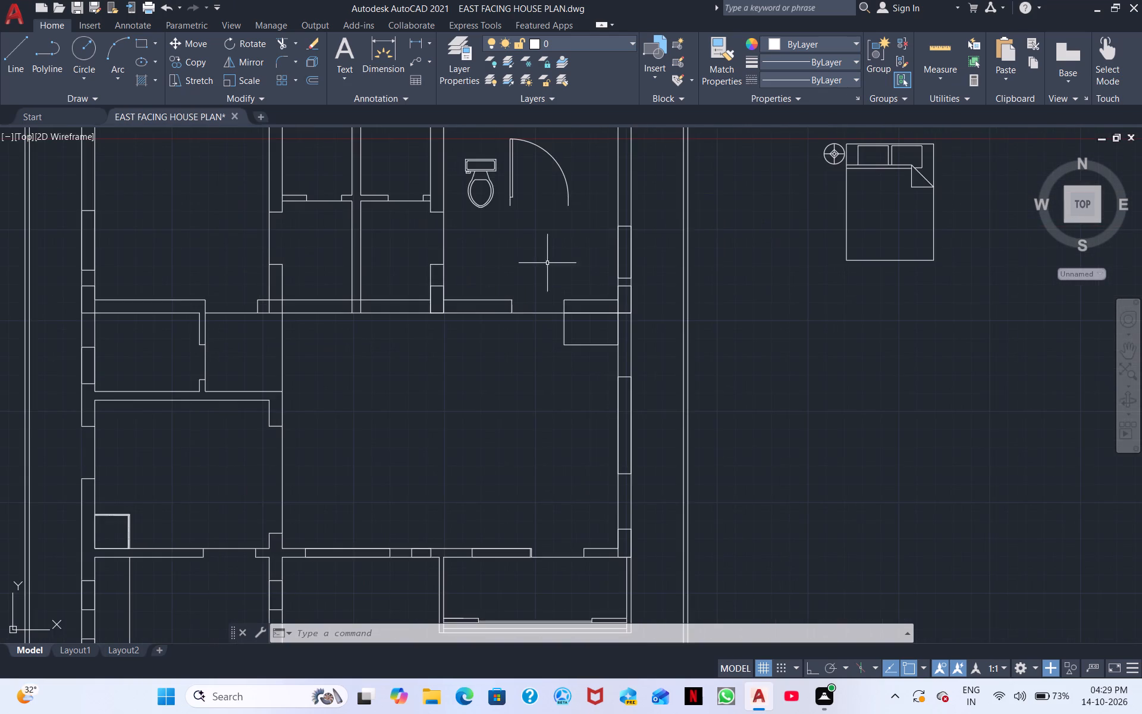
middle_drag(842, 218, 594, 327)
click(598, 271)
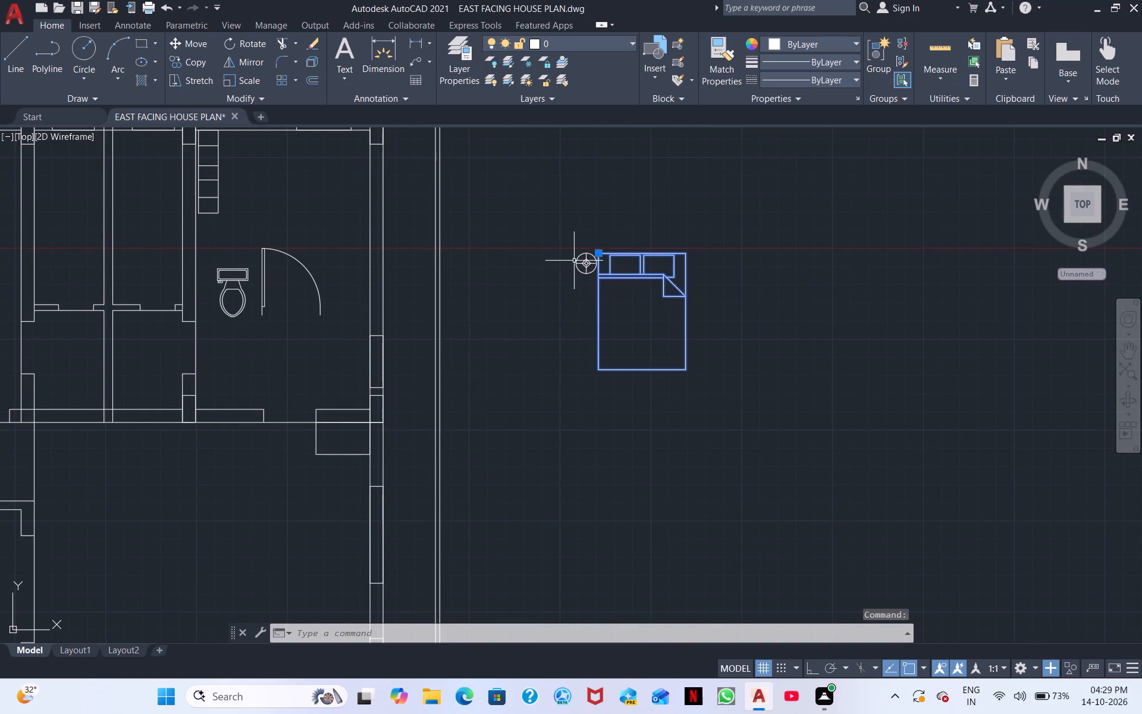
key(Escape)
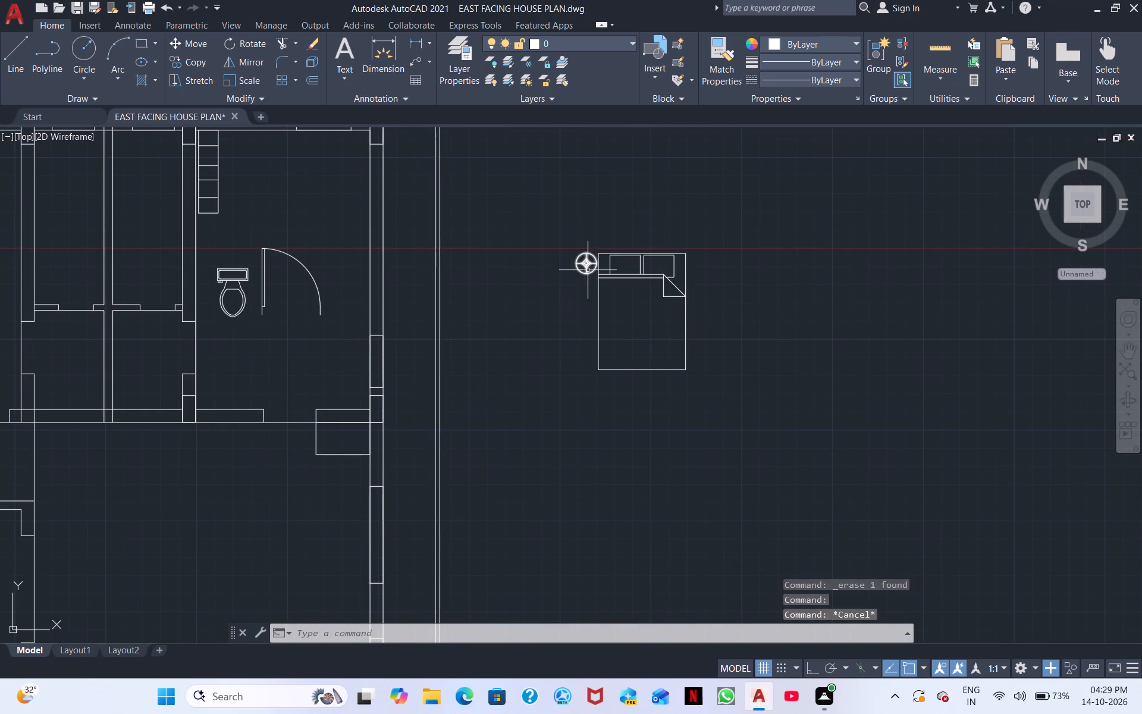
click(586, 269)
right_click(586, 269)
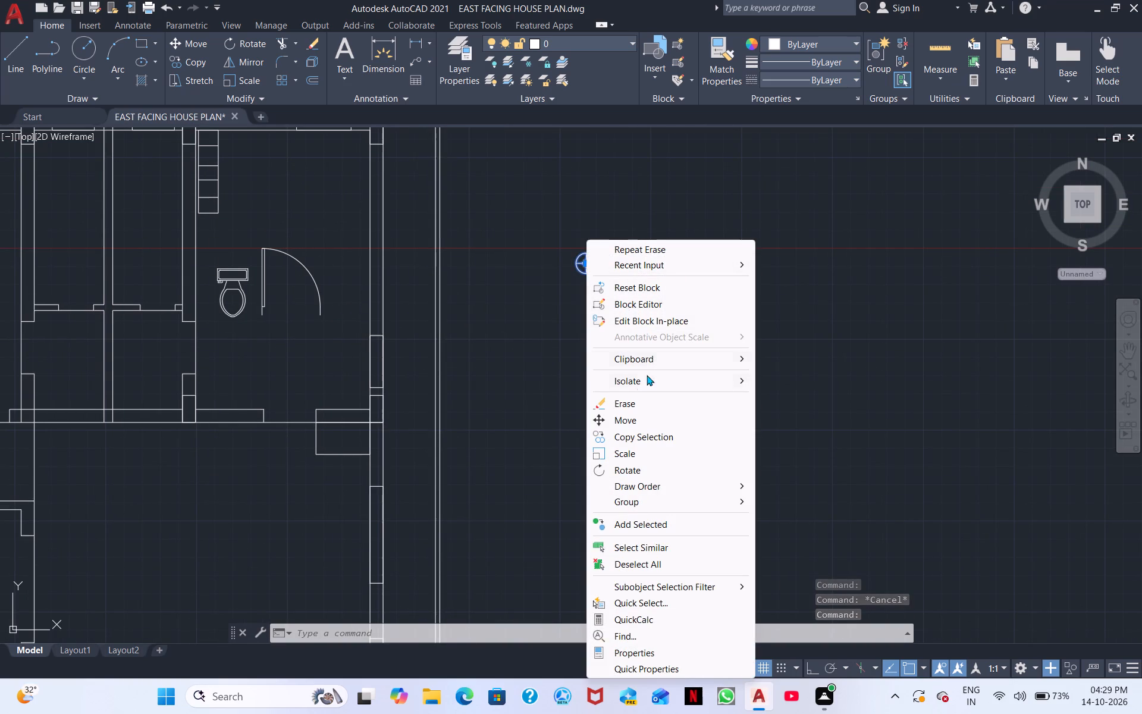
click(526, 363)
click(520, 307)
right_click(553, 290)
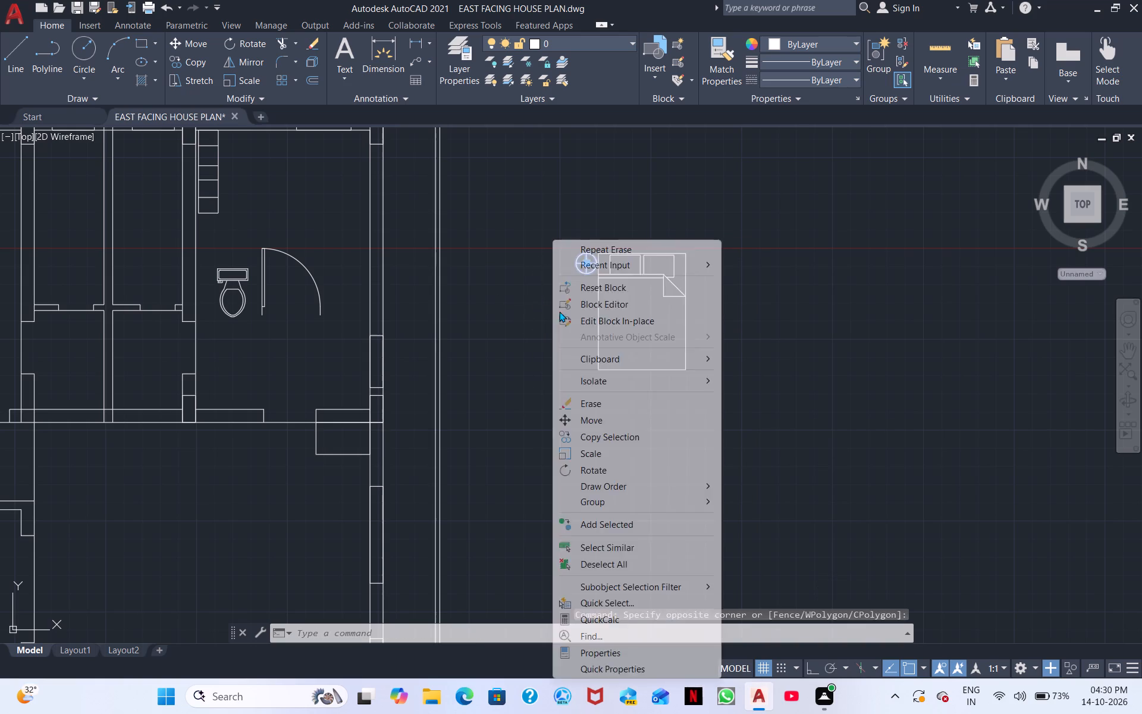
click(520, 345)
click(550, 280)
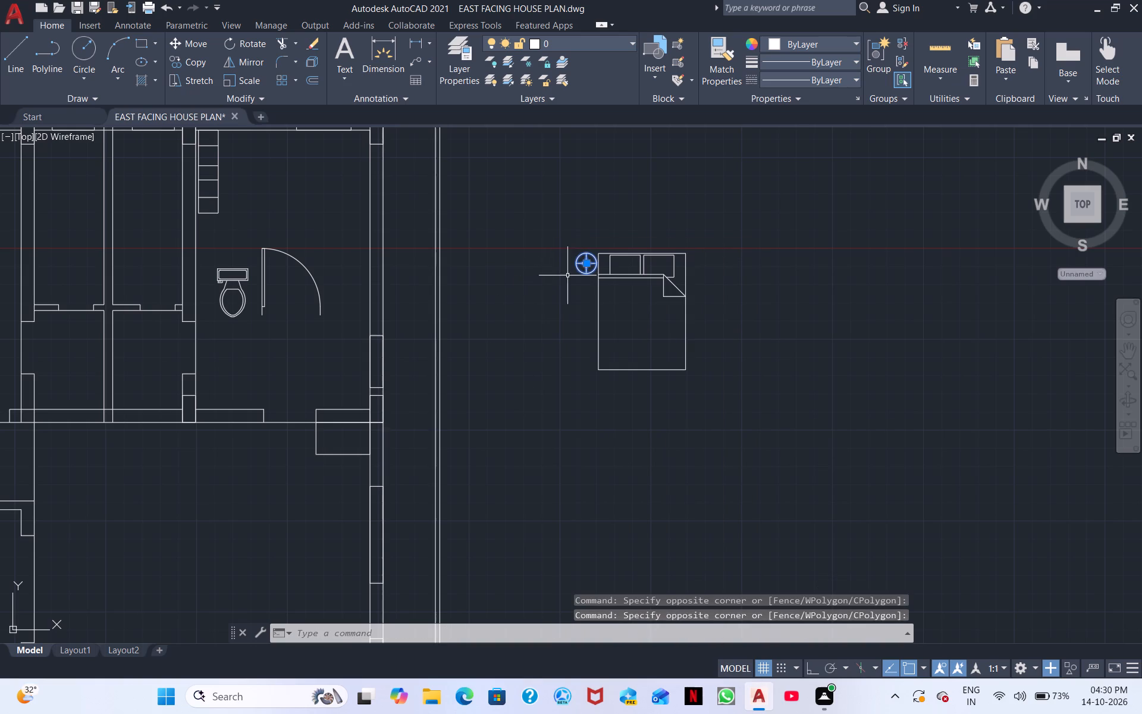
click(583, 280)
click(578, 246)
right_click(578, 246)
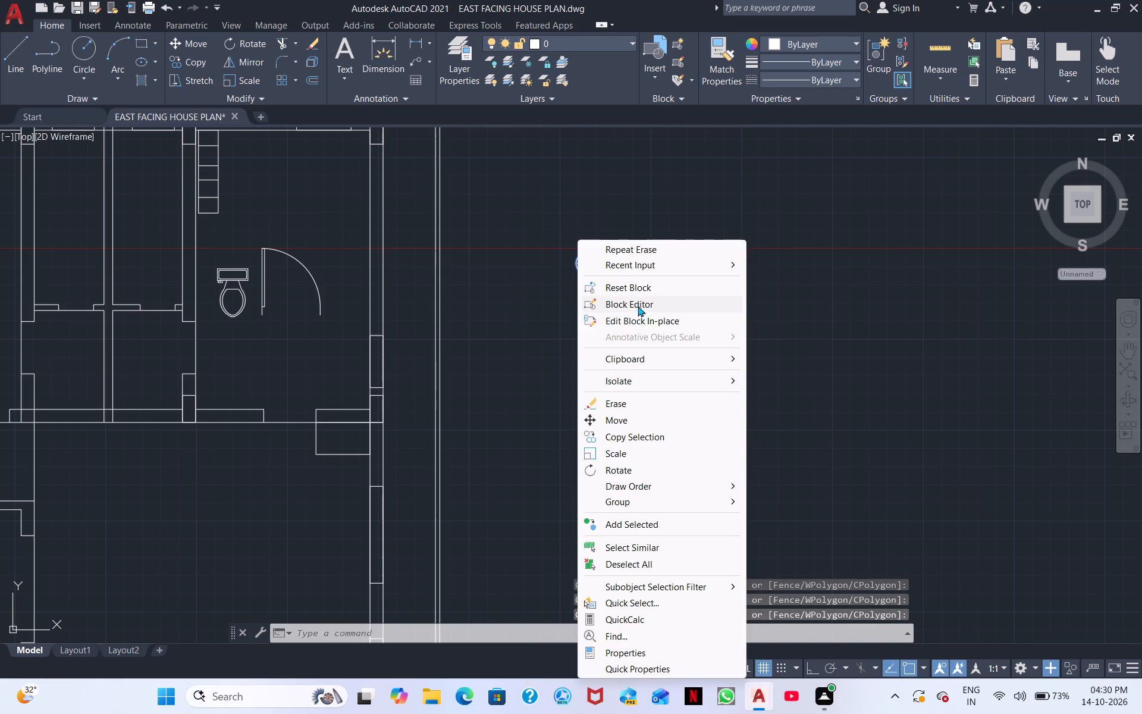
click(626, 440)
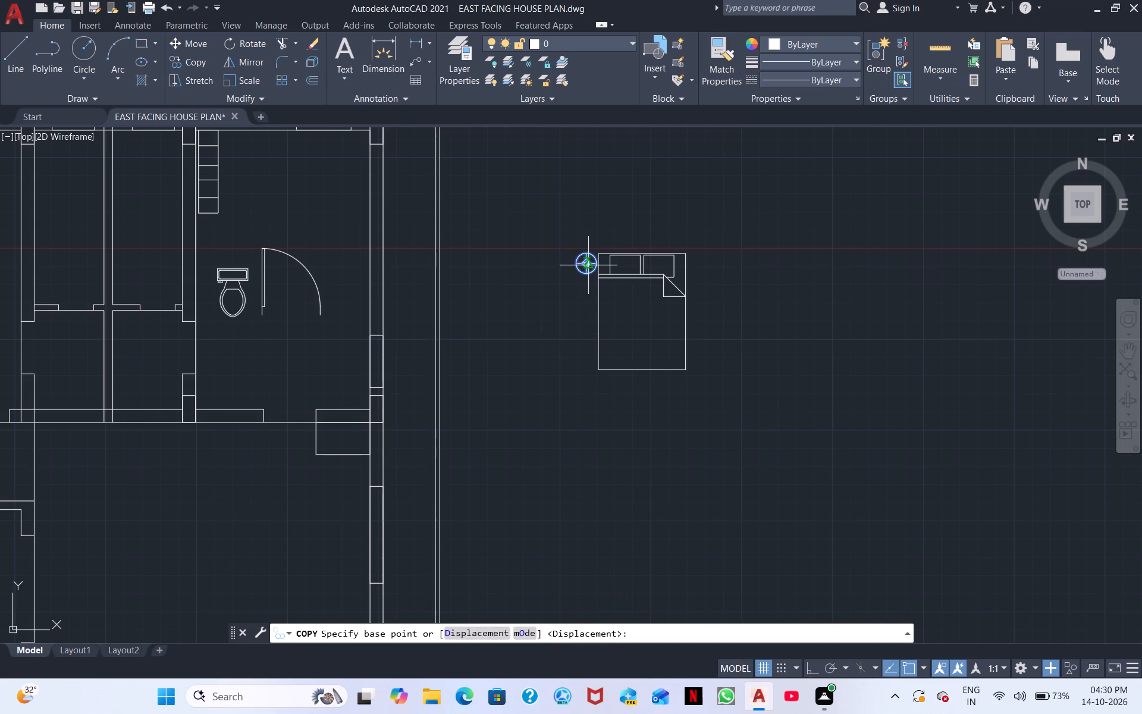
click(589, 270)
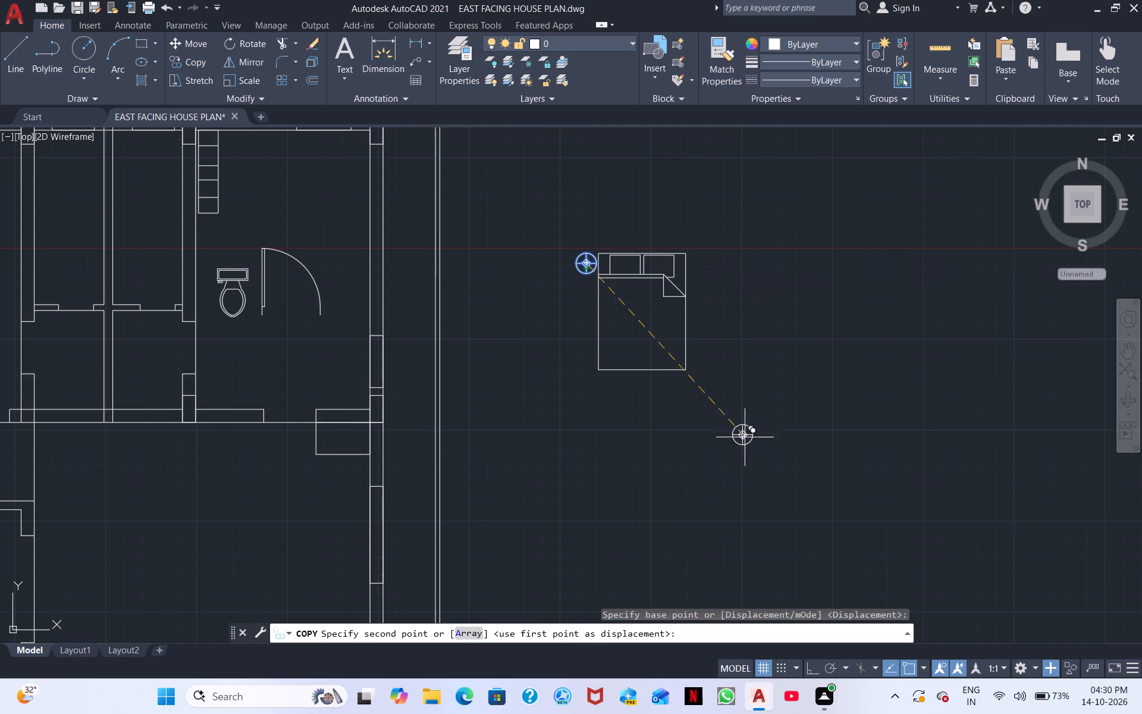
click(815, 665)
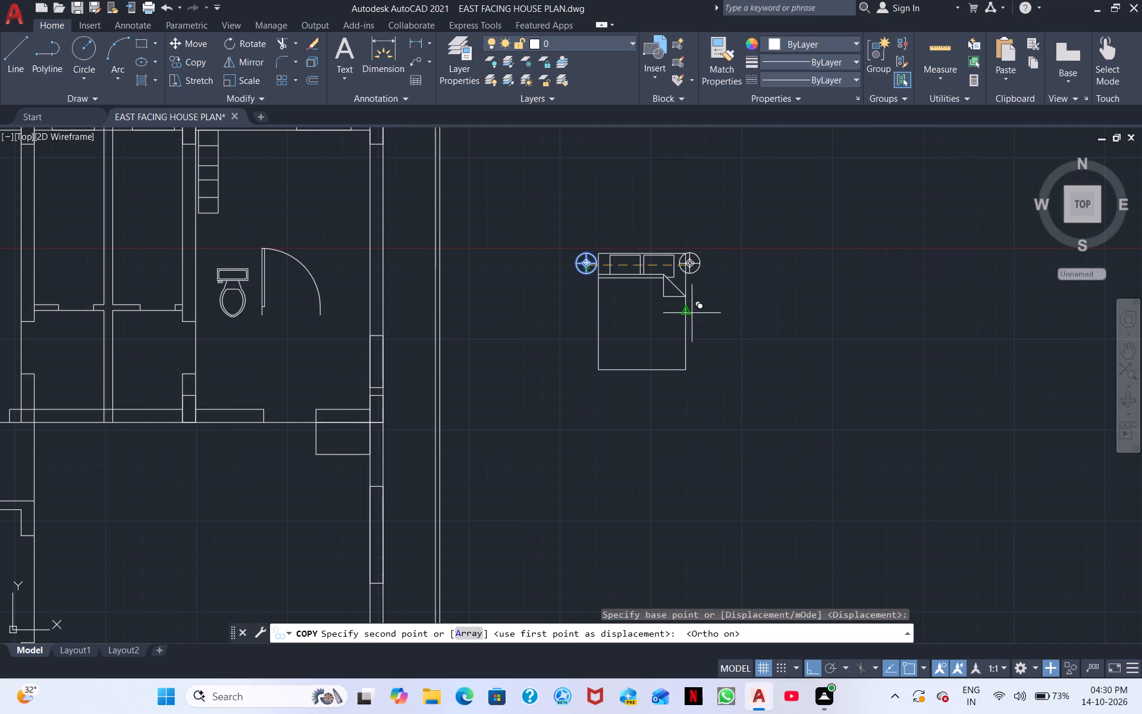
scroll(702, 278, up, 4)
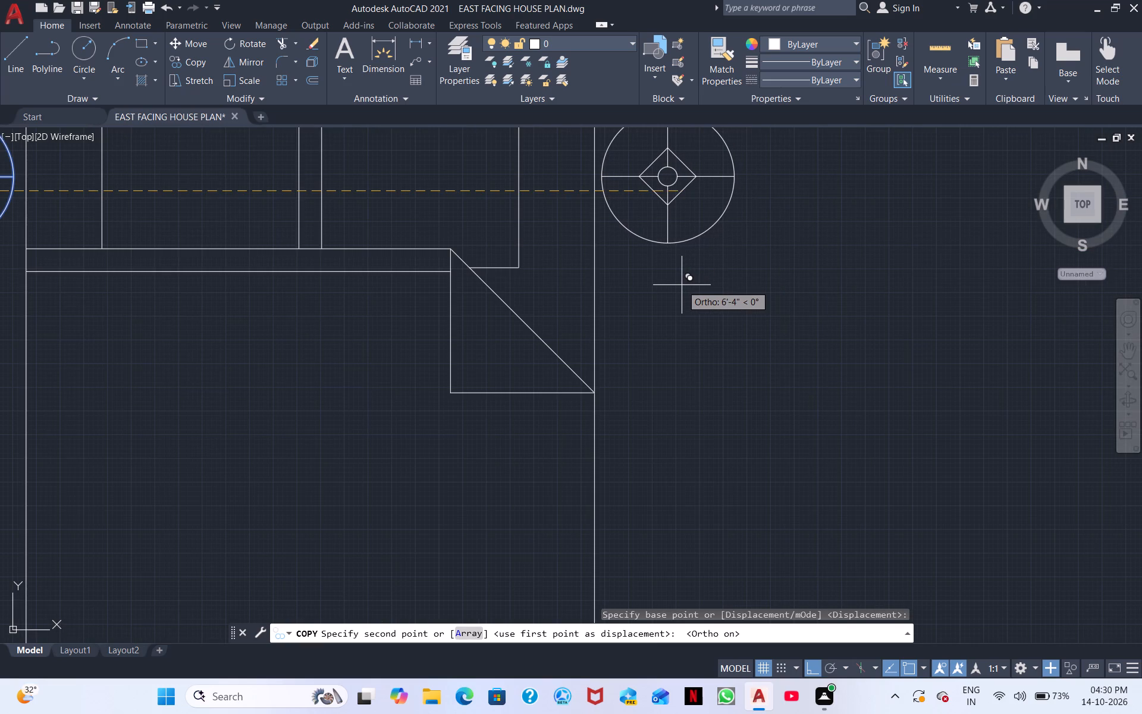
click(682, 285)
scroll(713, 349, down, 2)
middle_drag(710, 361, 719, 346)
right_click(721, 340)
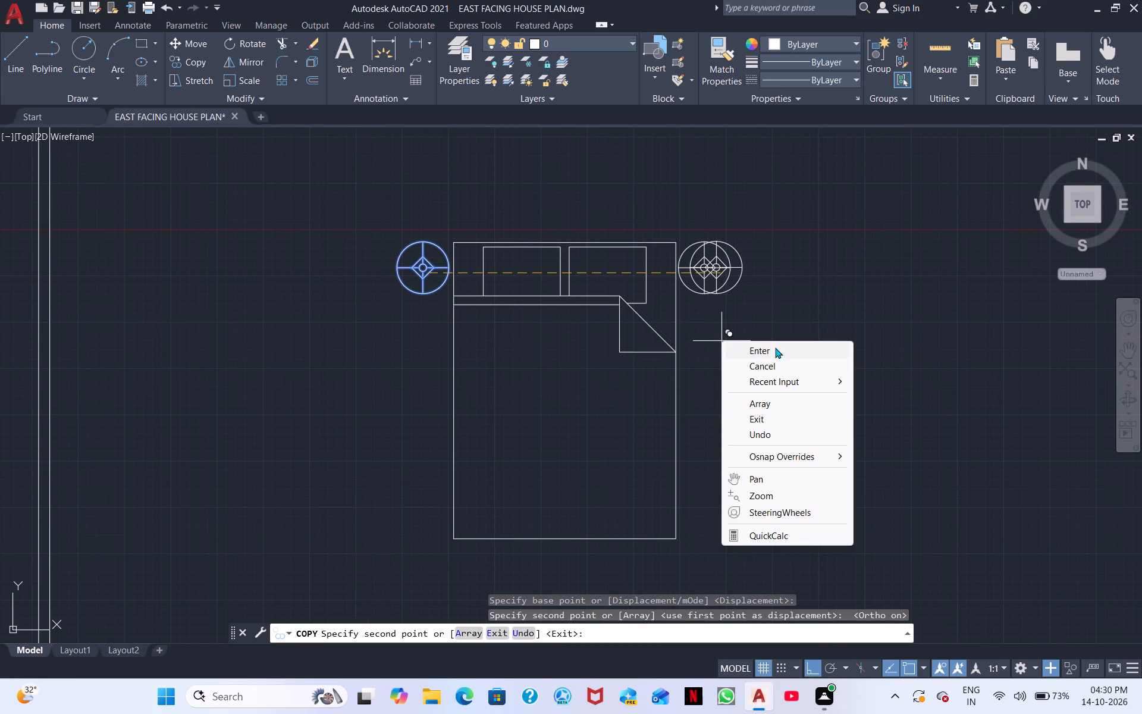
click(772, 365)
Scale the bed and both lamps down freehand to roughly two-thirds size about the bed's southeast corner.
middle_drag(755, 386, 756, 383)
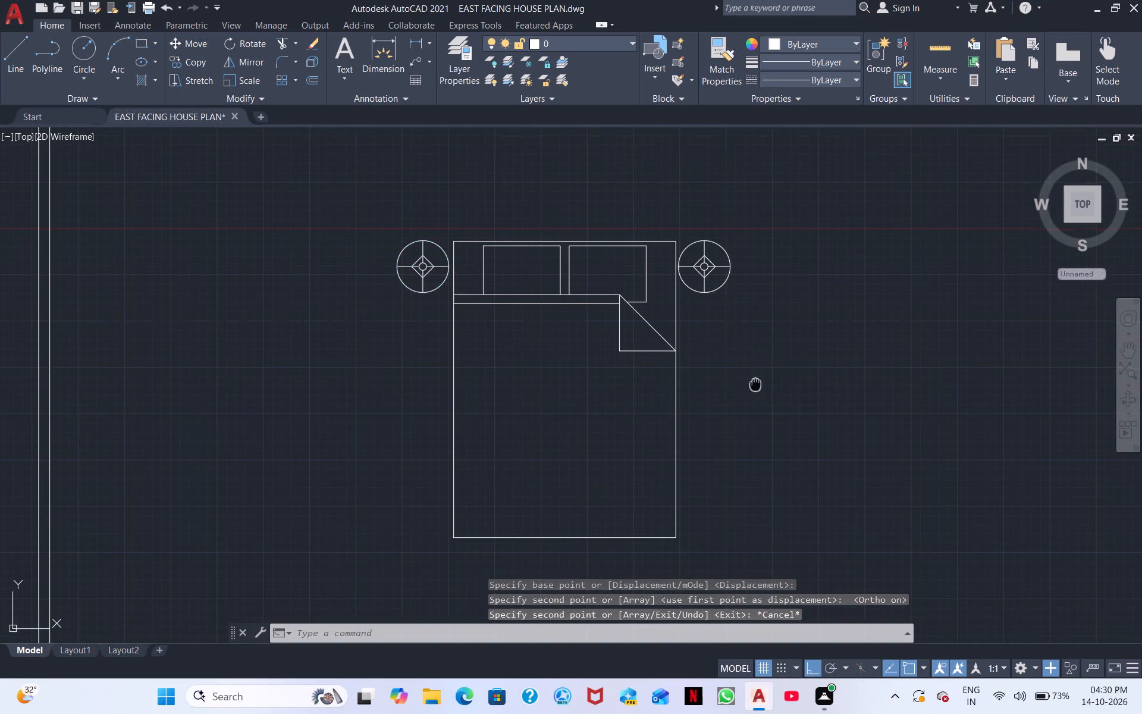
middle_drag(756, 383, 857, 251)
scroll(829, 328, down, 2)
middle_drag(829, 334, 856, 328)
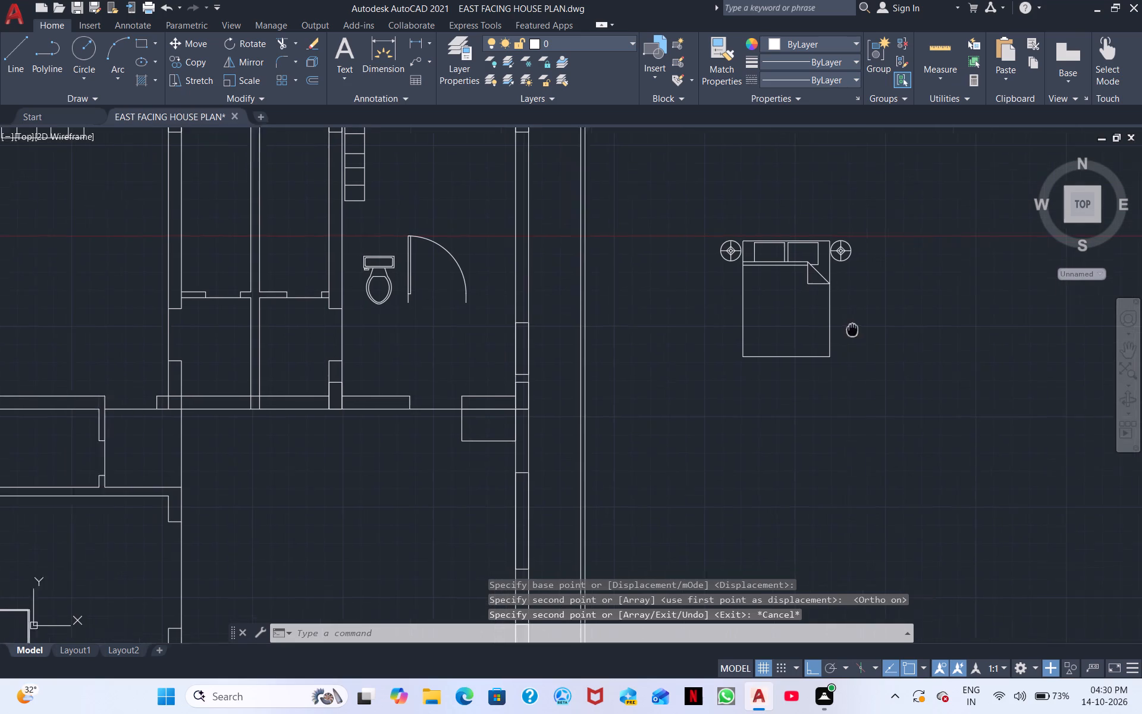
middle_drag(856, 328, 864, 327)
middle_drag(802, 378, 794, 405)
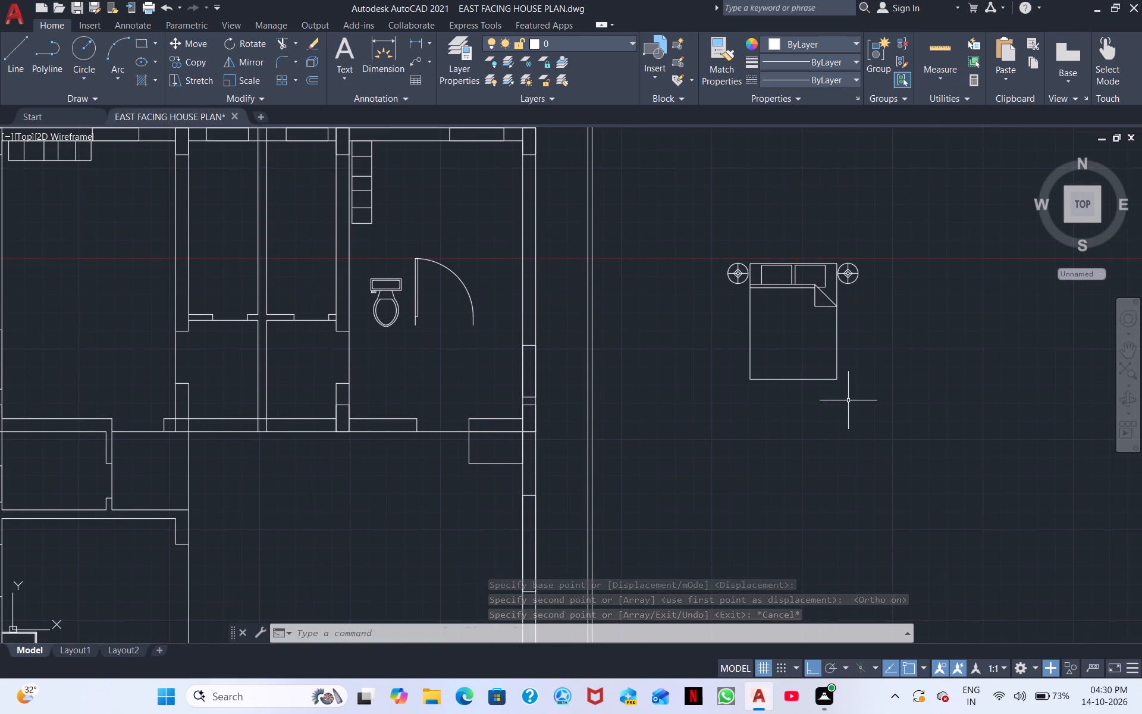
click(848, 400)
click(724, 234)
right_click(789, 320)
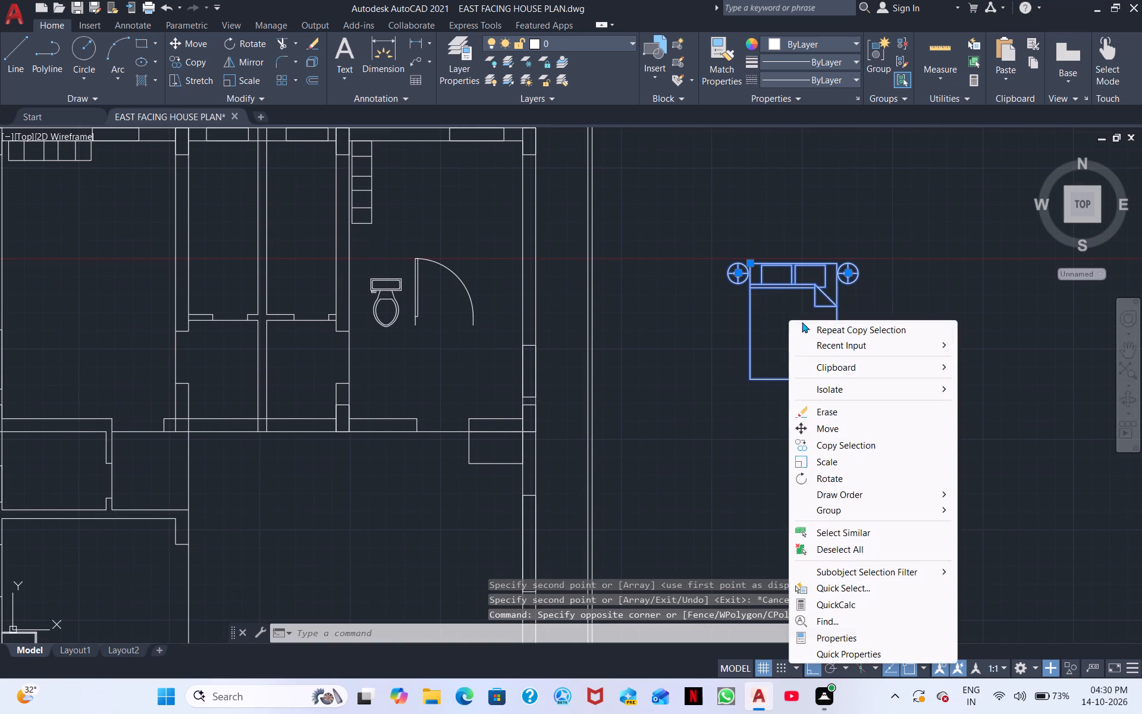
click(824, 464)
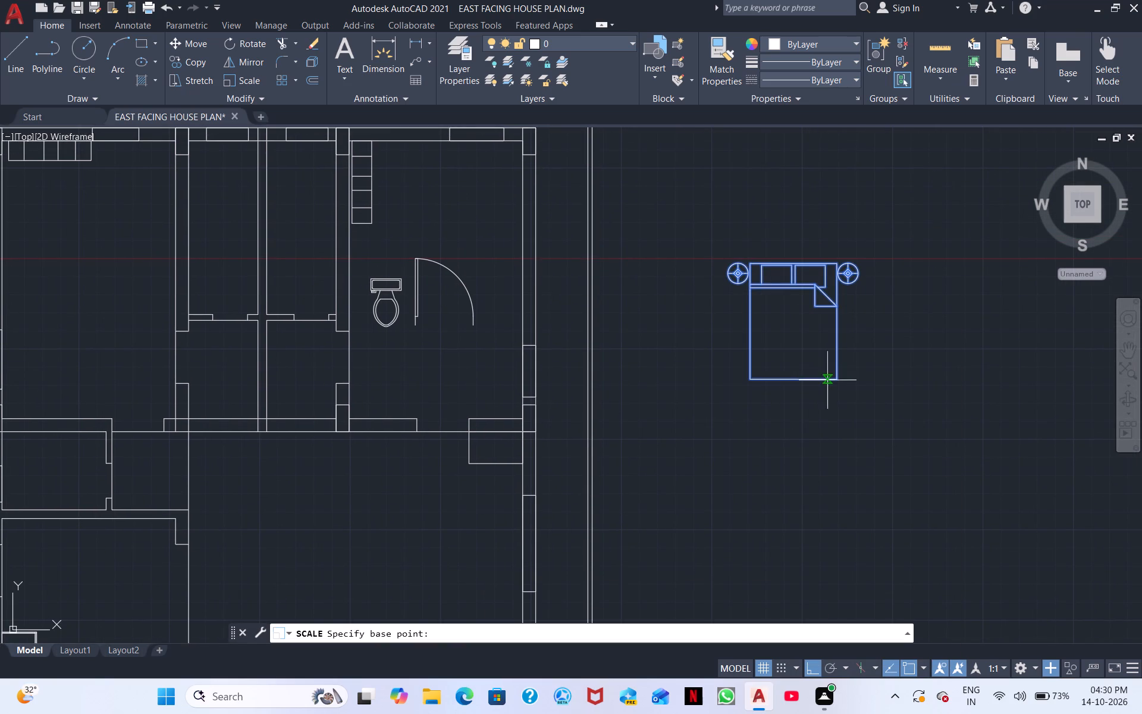
click(837, 375)
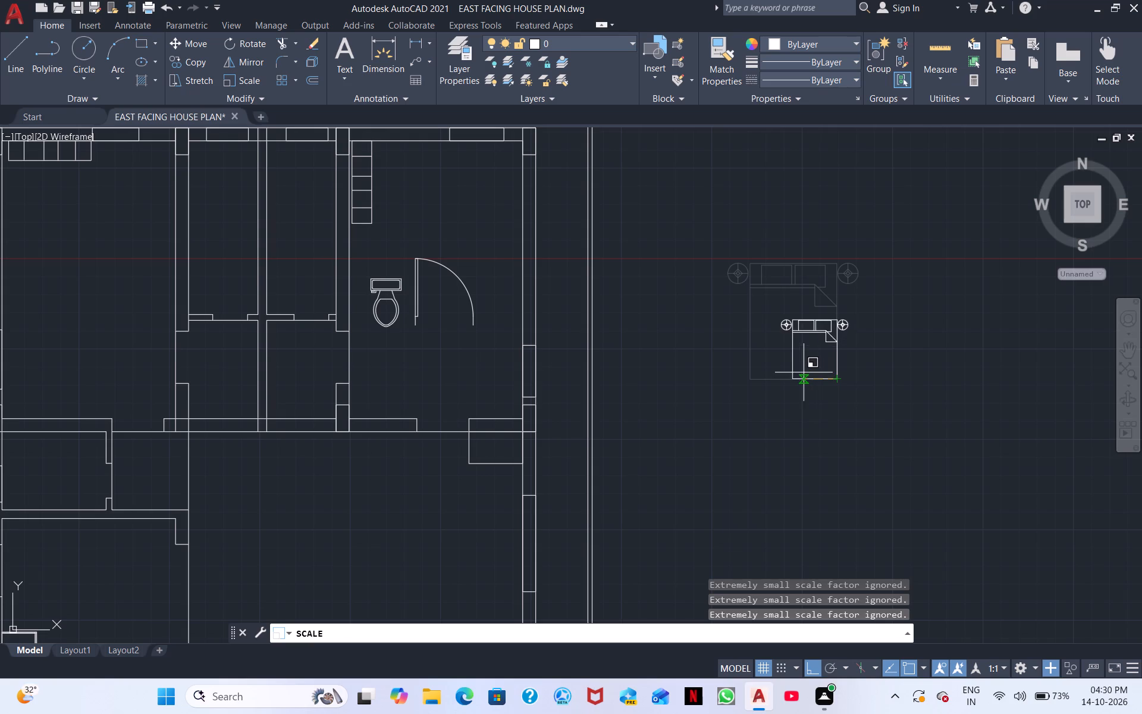
click(795, 364)
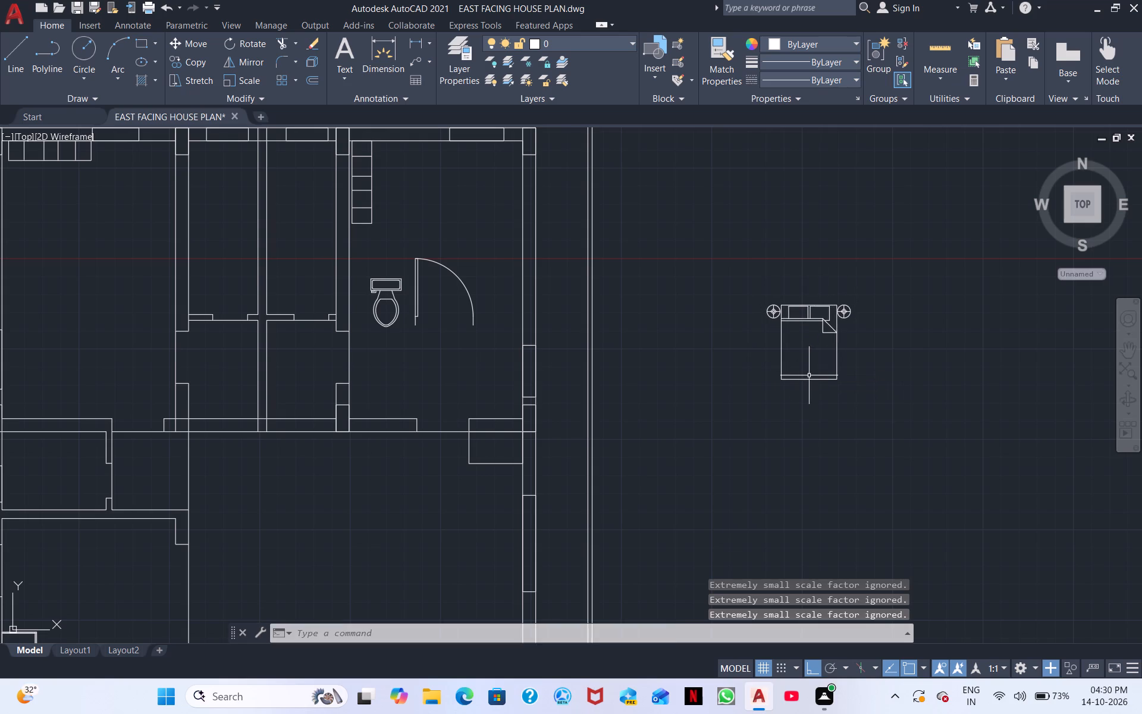
Copy the bed with both lamps into the northeast bedroom with ortho off, its head at the north wall east of the wardrobe.
scroll(812, 375, down, 1)
scroll(812, 375, up, 2)
middle_drag(814, 375, 829, 481)
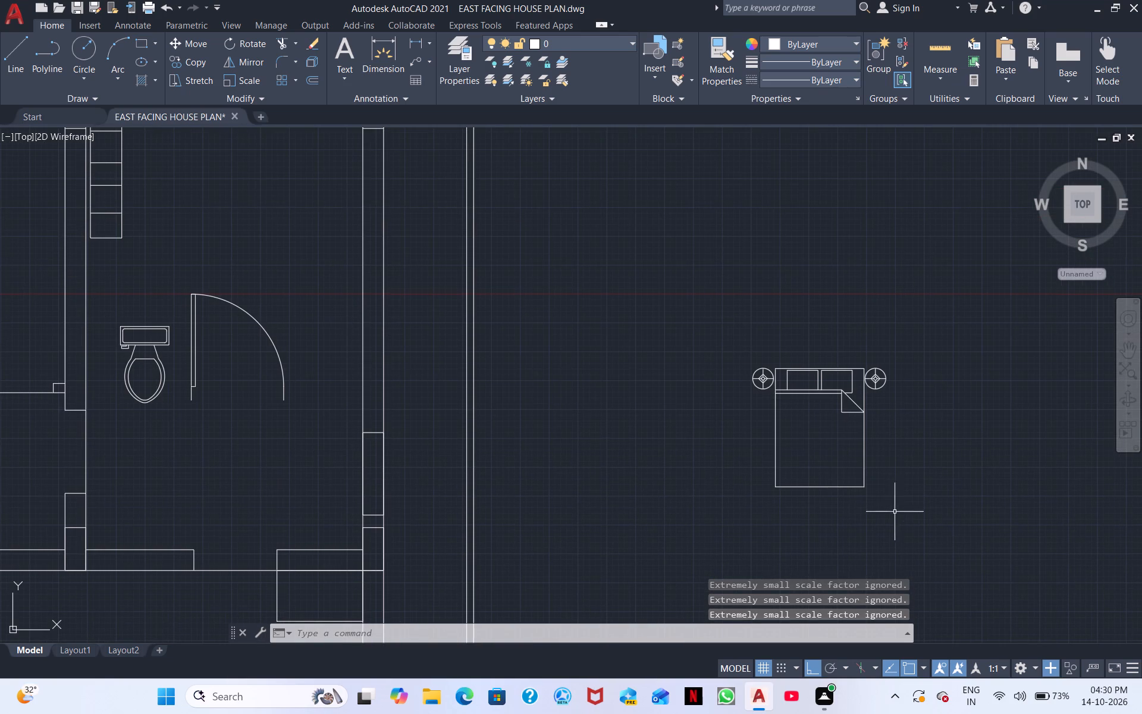
click(896, 513)
click(729, 333)
right_click(729, 333)
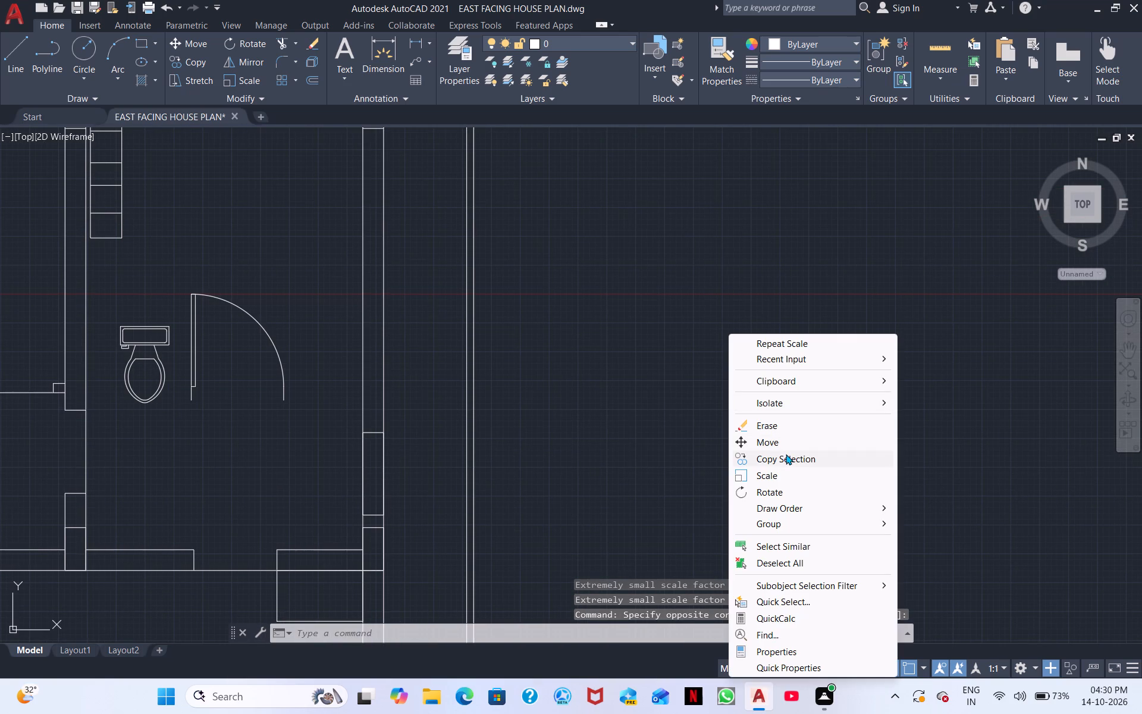
click(786, 457)
click(810, 427)
middle_drag(385, 313, 535, 351)
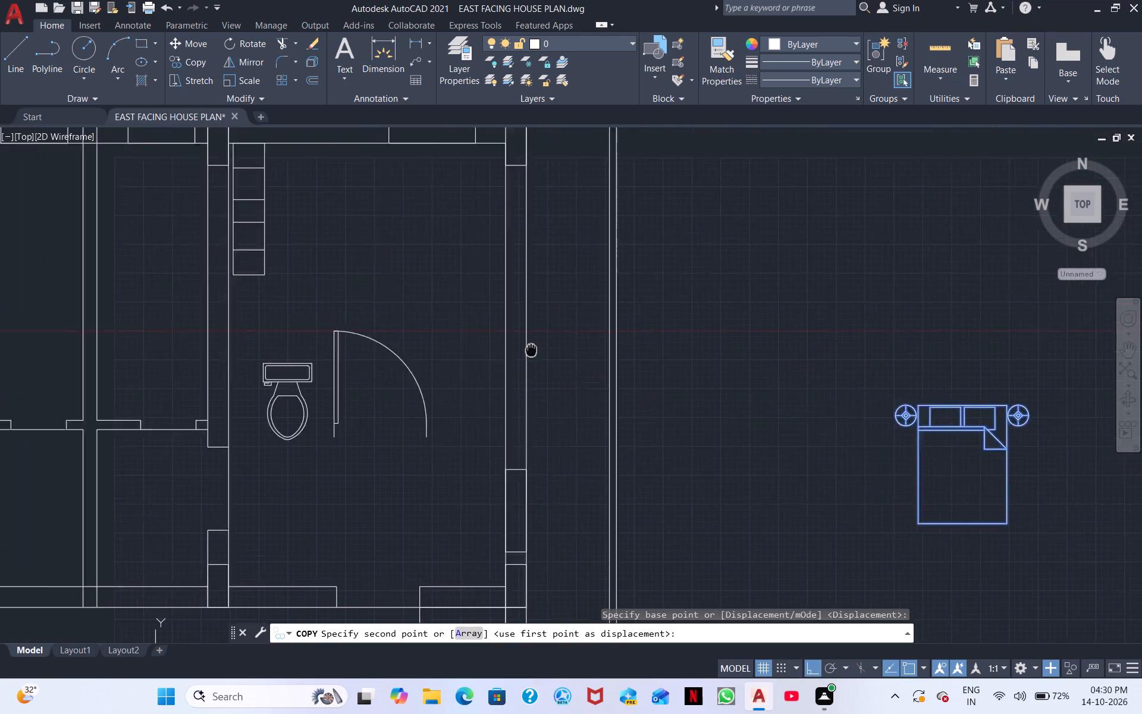
middle_drag(535, 351, 736, 360)
click(808, 661)
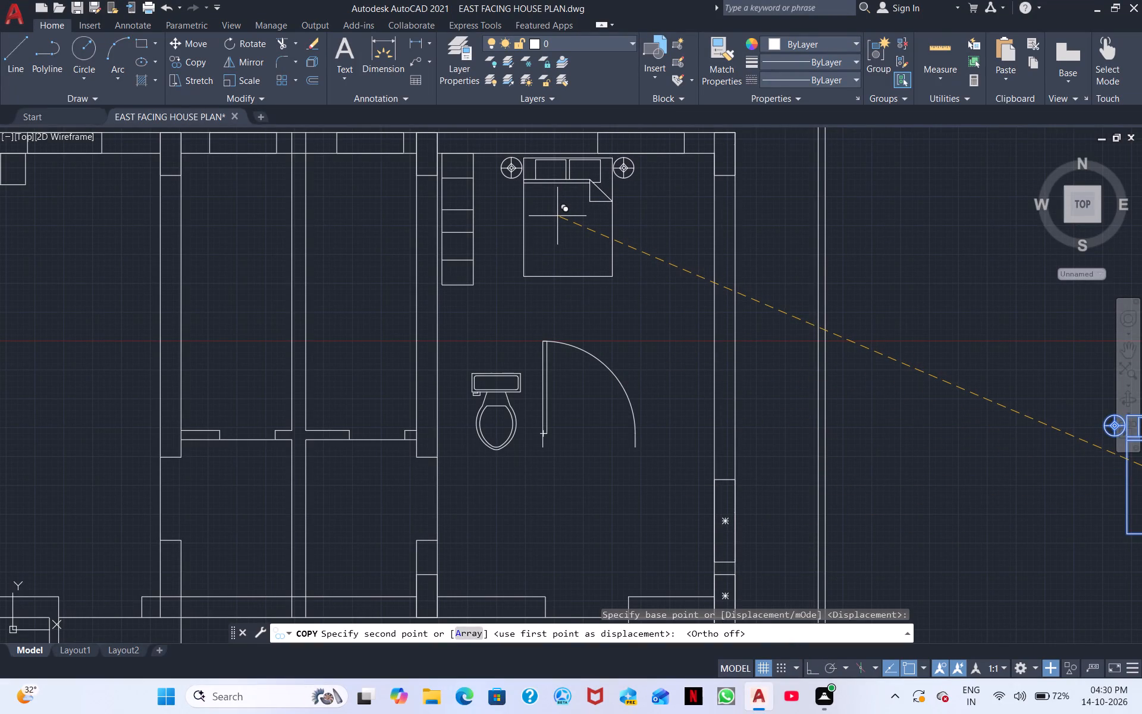
click(557, 216)
scroll(690, 270, down, 1)
right_click(919, 302)
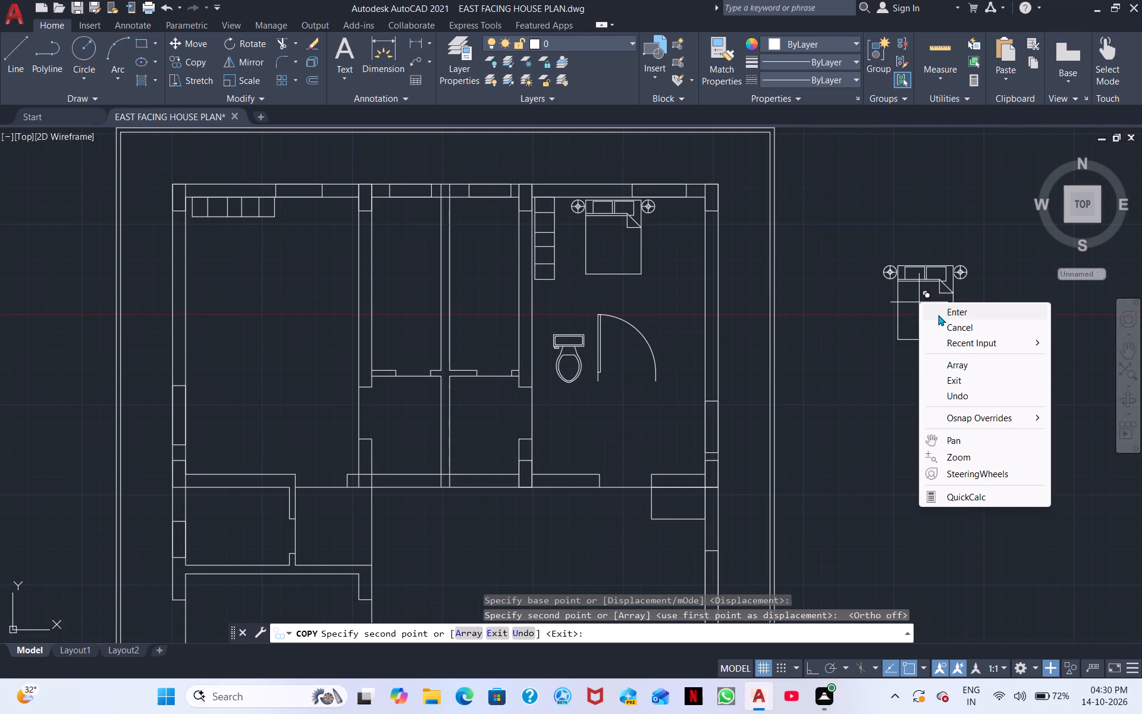
click(944, 326)
Rotate the original bed and lamps outside the plan 90° counterclockwise about the bed's southwest corner, with ortho on.
drag(1032, 466, 1009, 447)
click(927, 332)
right_click(925, 333)
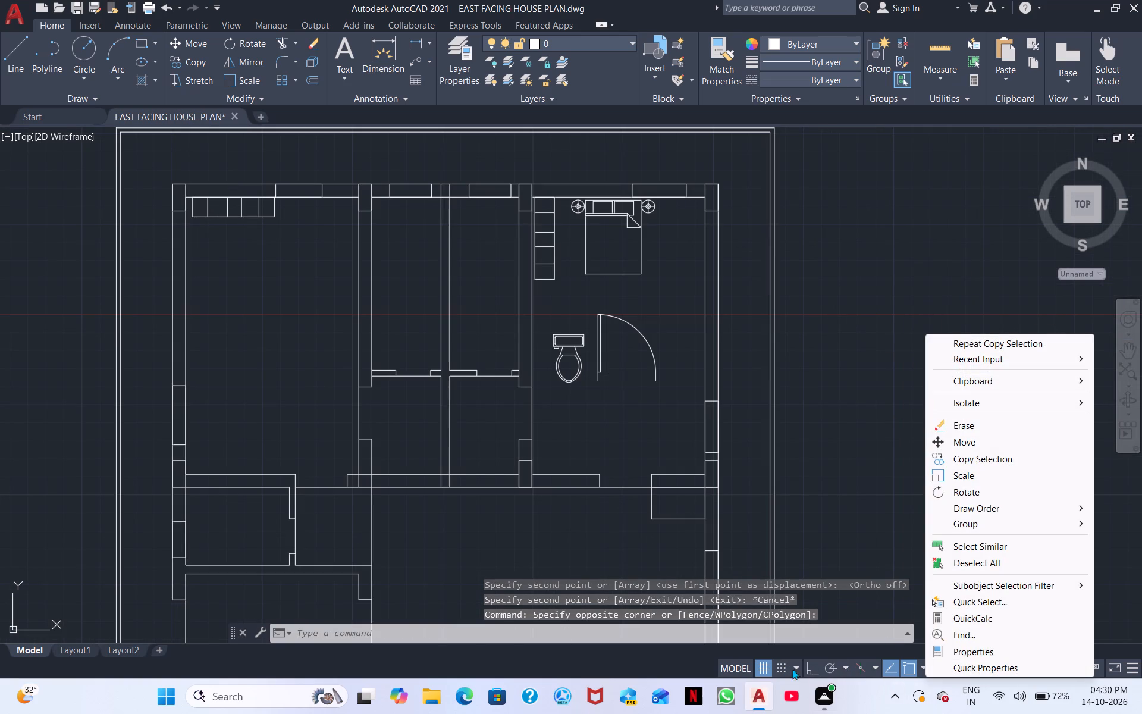
click(808, 668)
right_click(979, 457)
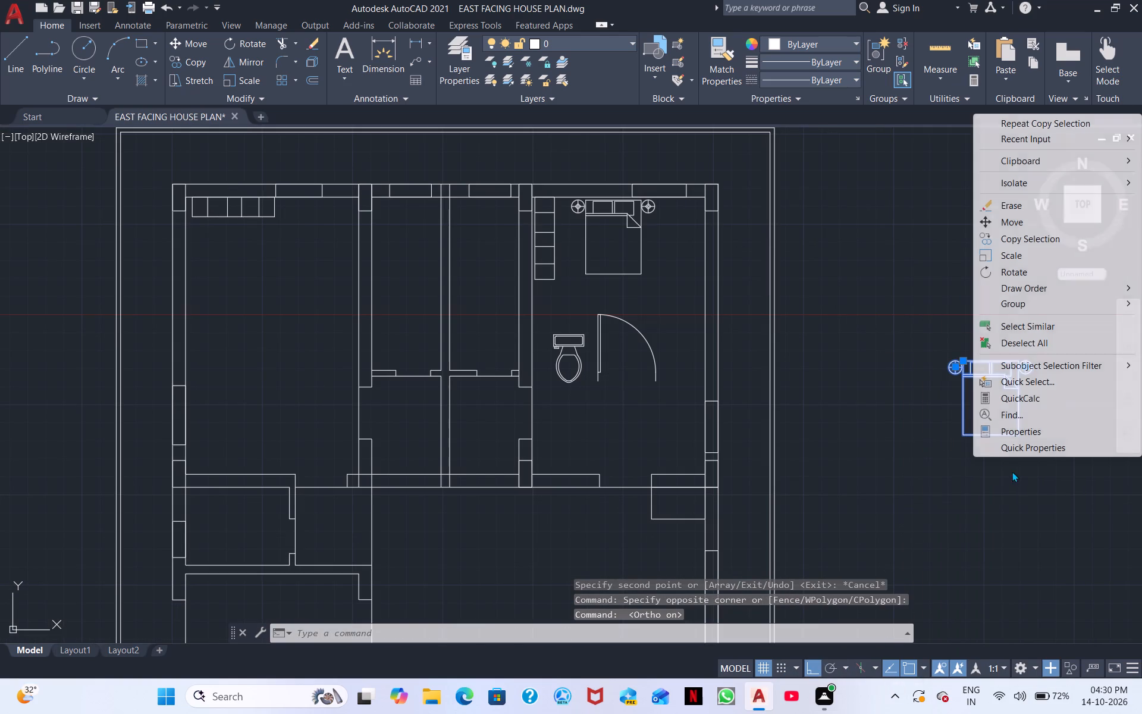
click(1029, 270)
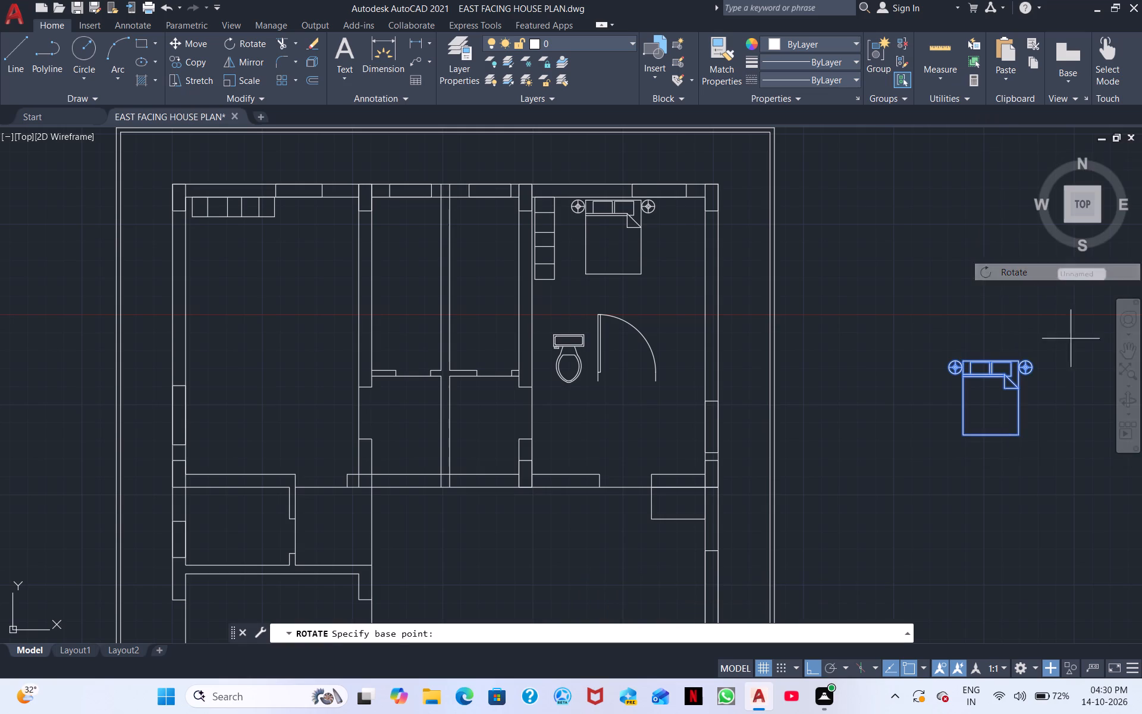
click(967, 438)
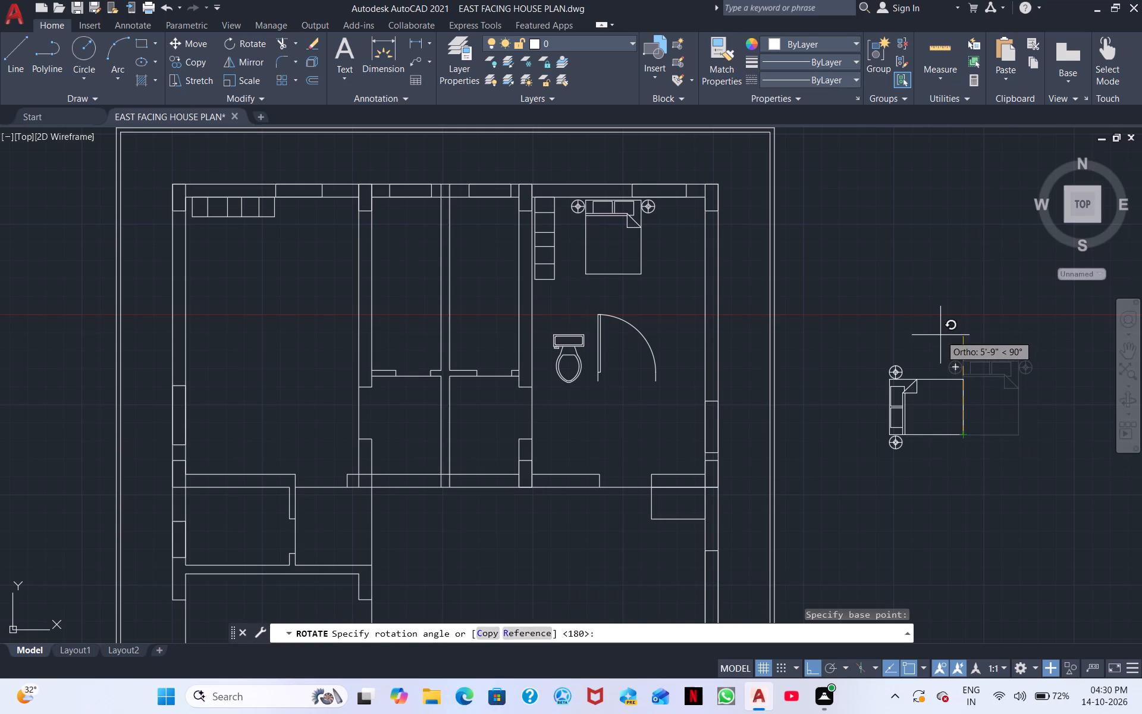
click(930, 281)
Move the rotated bed and lamps from outside the plan into the northwest bedroom, head against the west wall below the wardrobe, with ortho off.
scroll(1005, 461, down, 1)
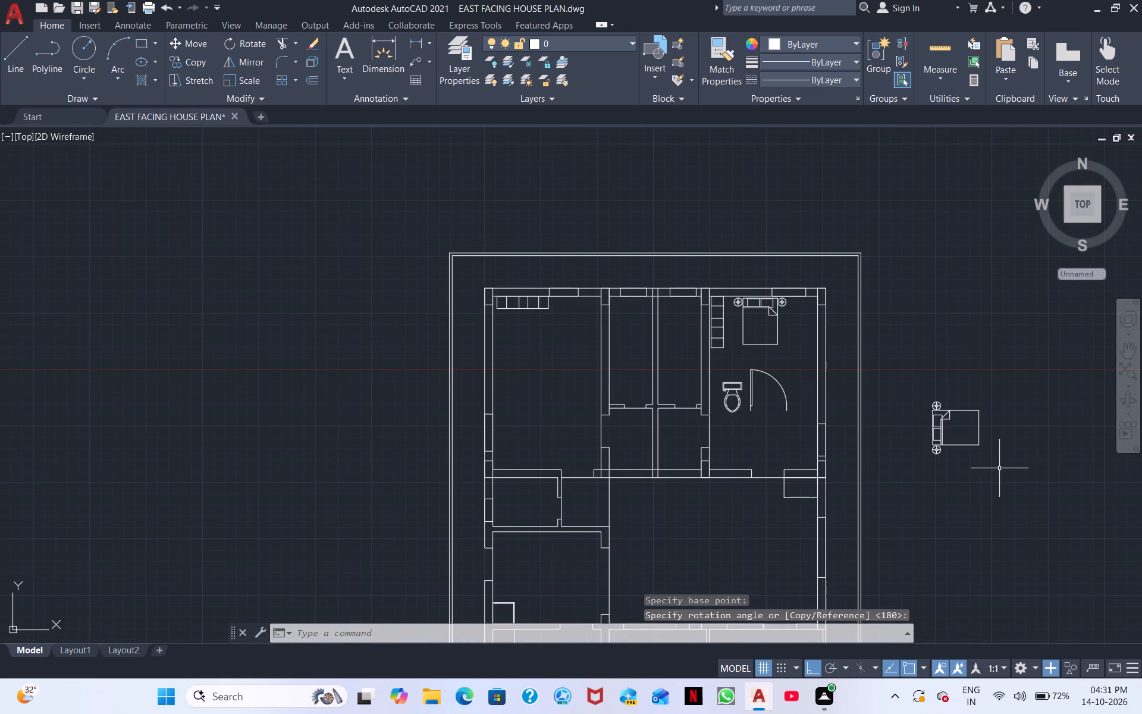
click(1003, 474)
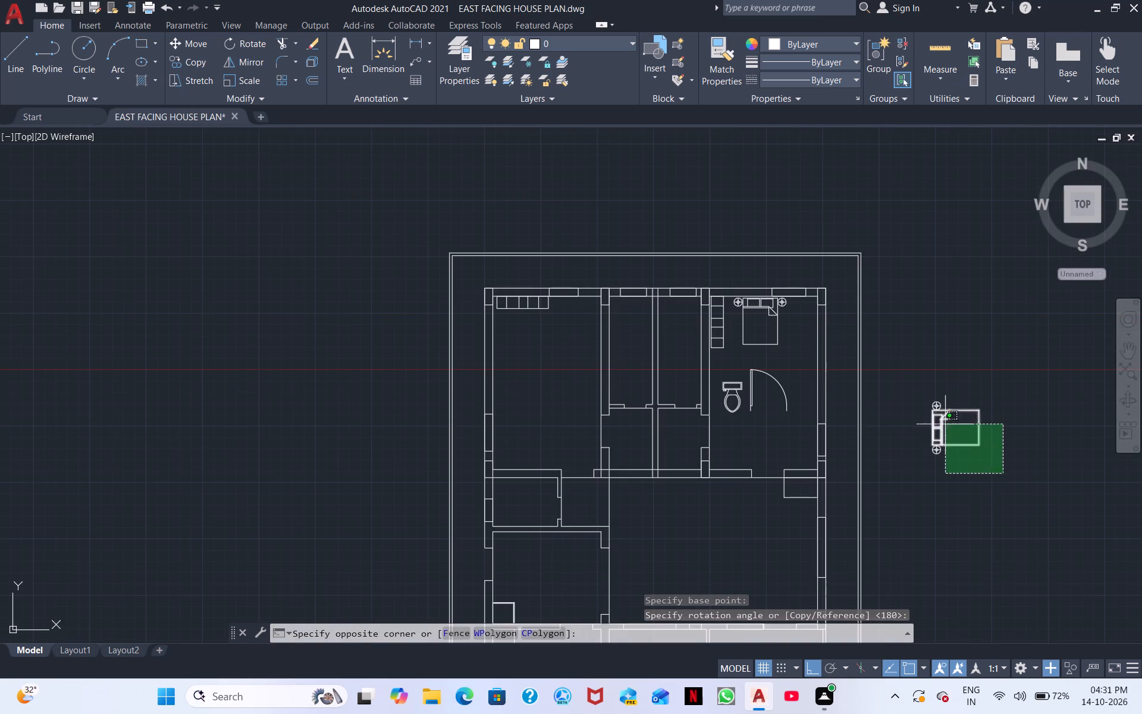
click(918, 392)
right_click(917, 392)
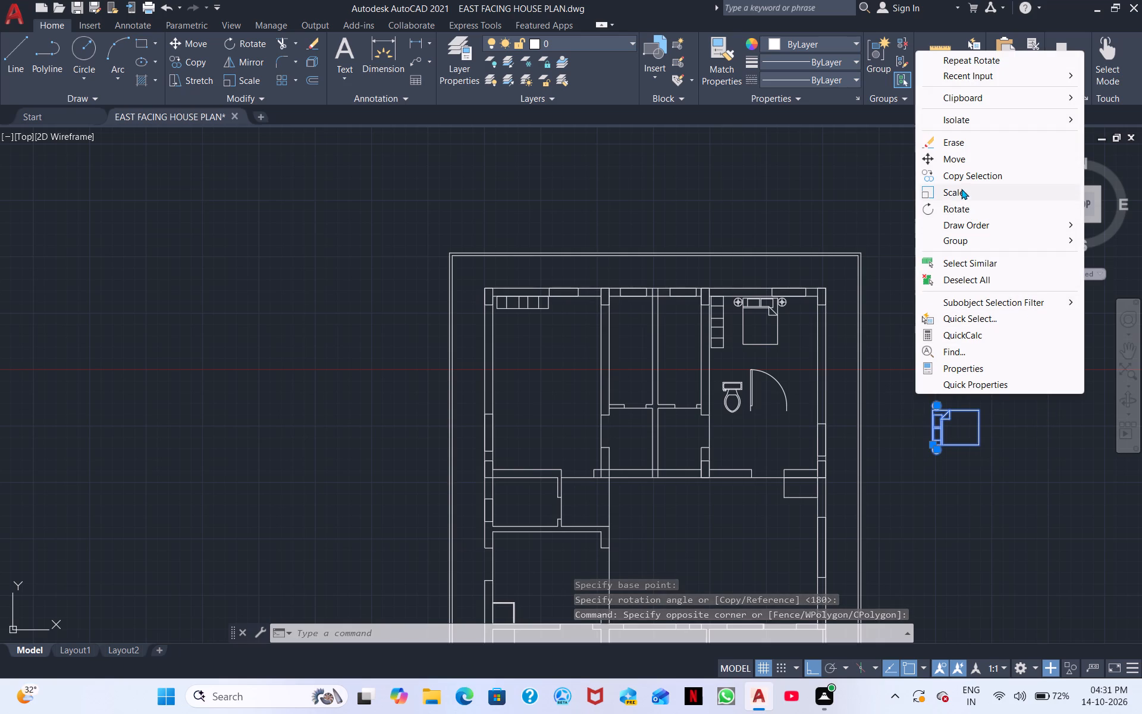
click(946, 159)
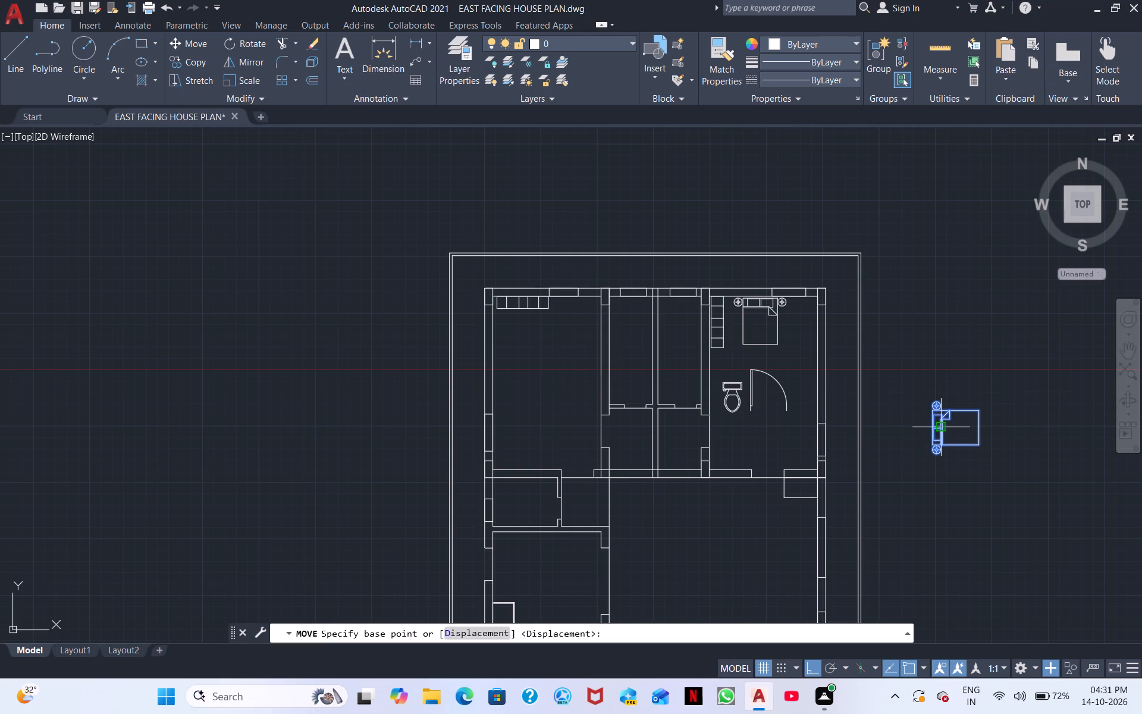
click(806, 673)
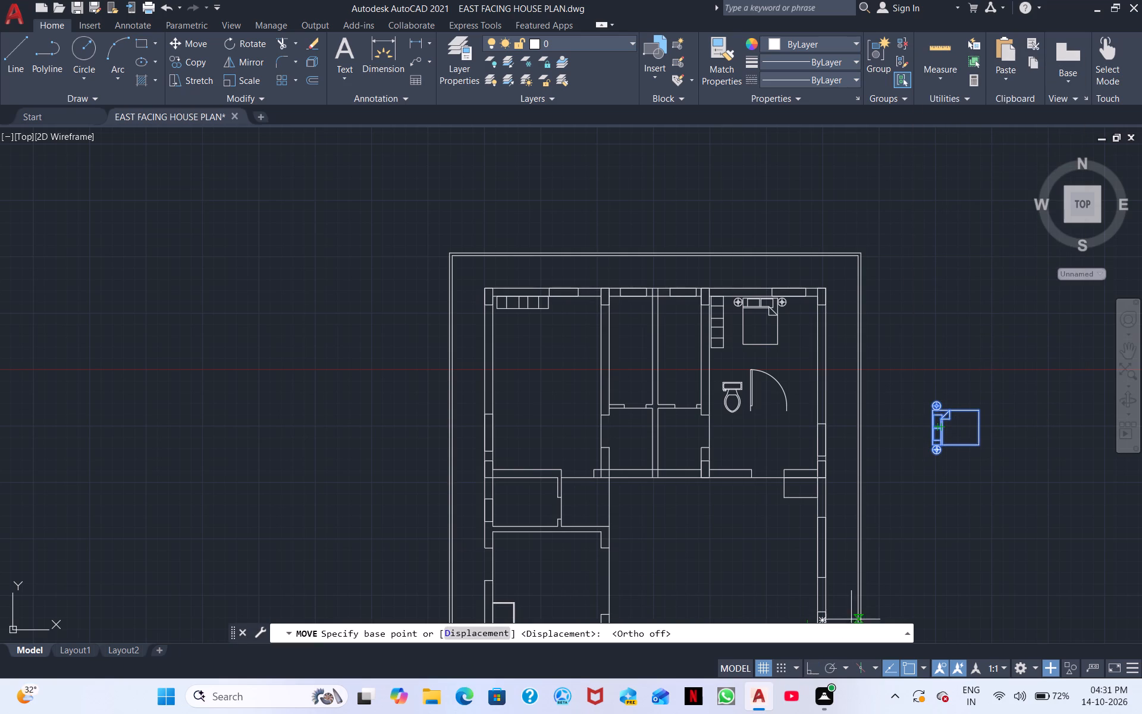
click(933, 434)
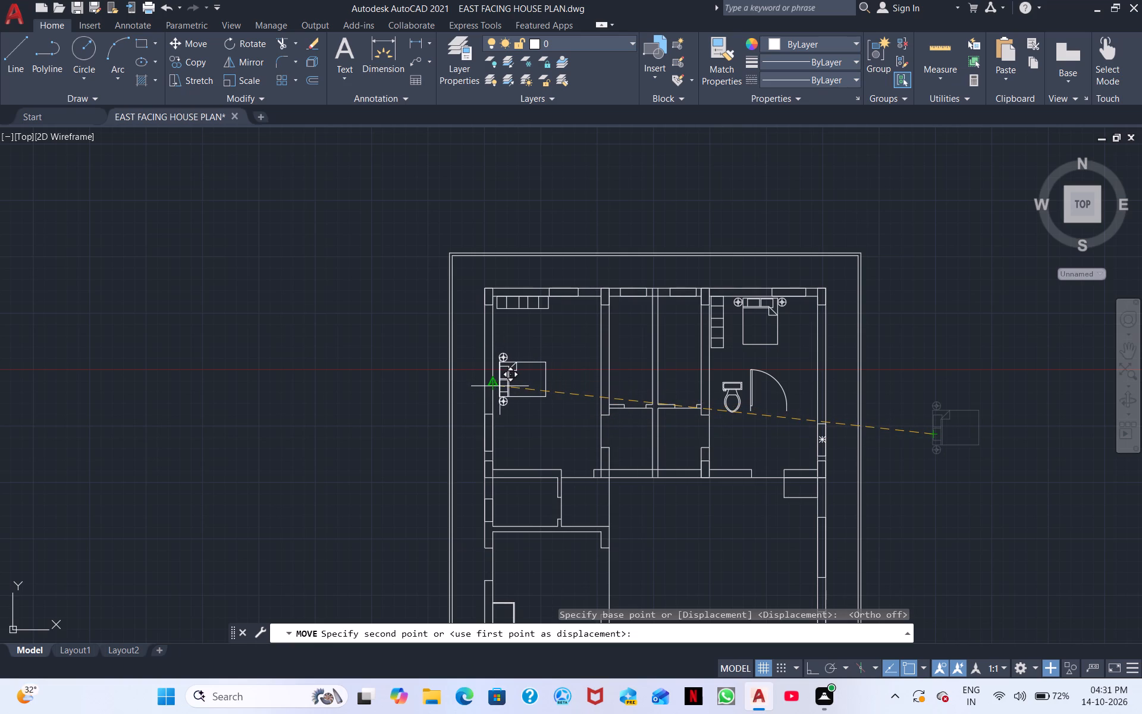
scroll(500, 386, up, 3)
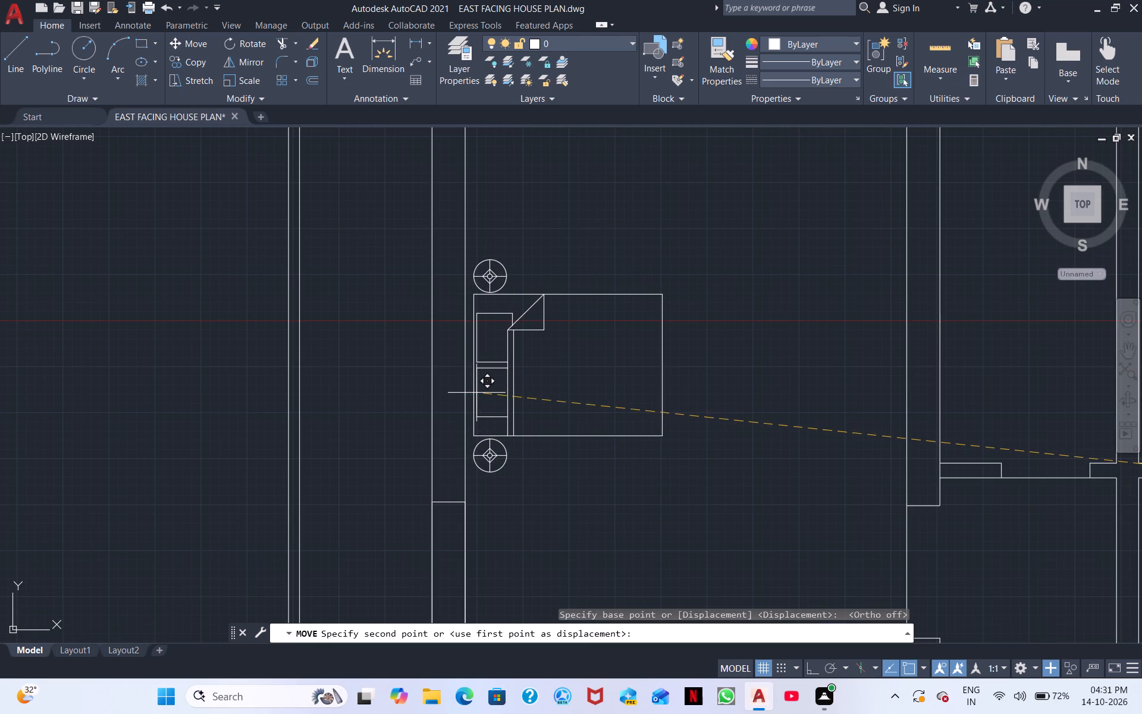
click(476, 393)
scroll(523, 397, down, 2)
middle_drag(572, 400, 564, 342)
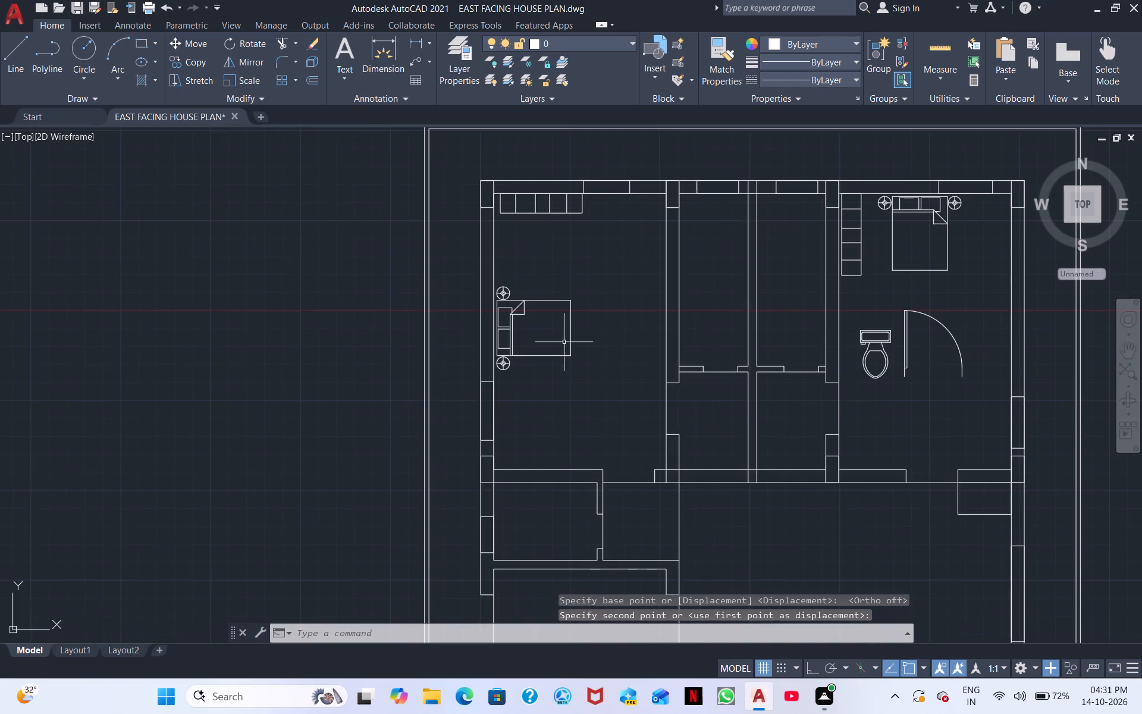
Copy the door block from the northeast bedroom to two spots outside the plan, east of the boundary wall.
scroll(613, 371, down, 1)
middle_drag(598, 368, 489, 331)
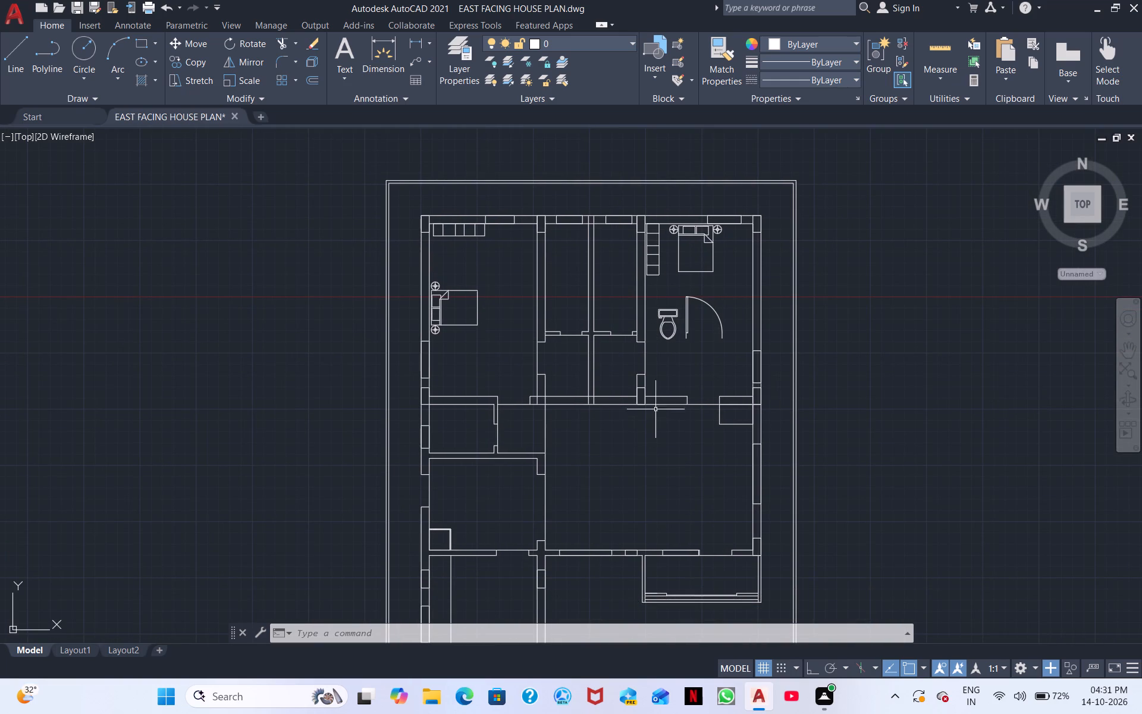
click(721, 338)
right_click(724, 327)
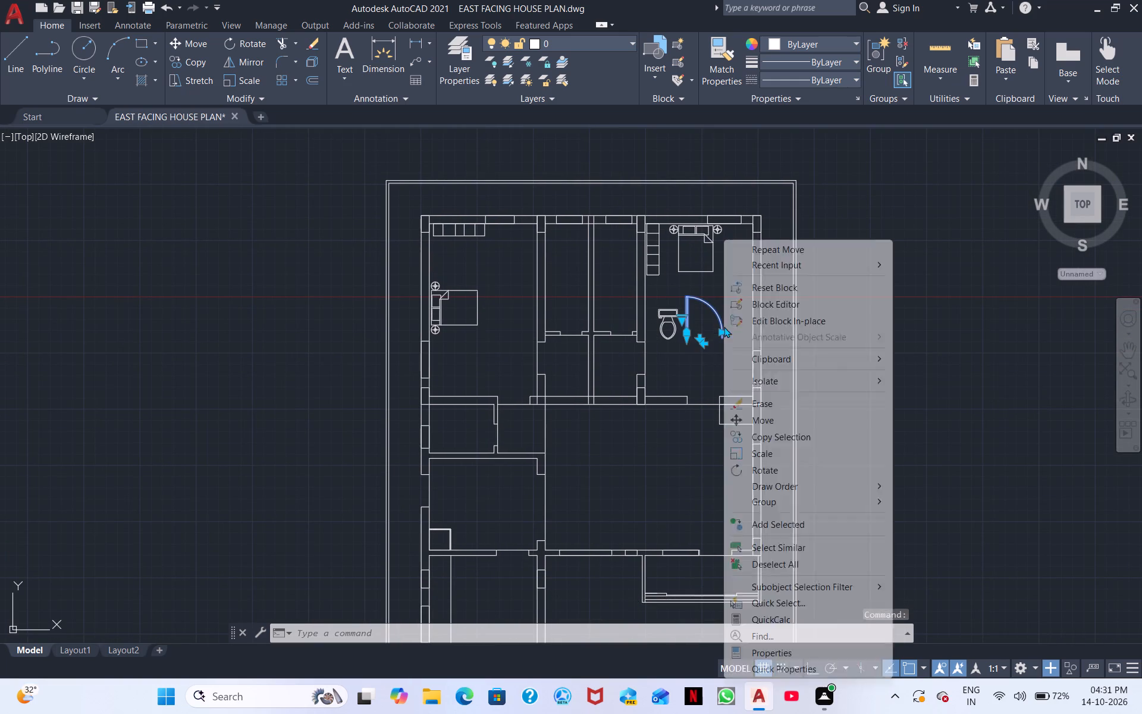
click(771, 434)
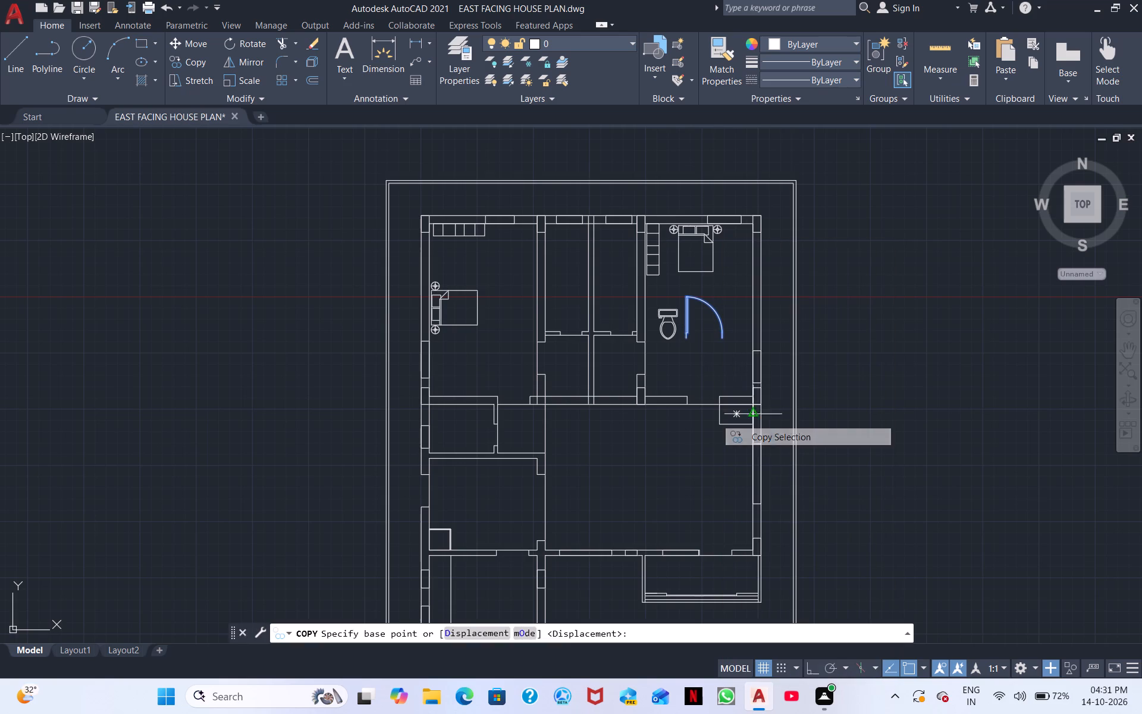
click(726, 339)
click(884, 323)
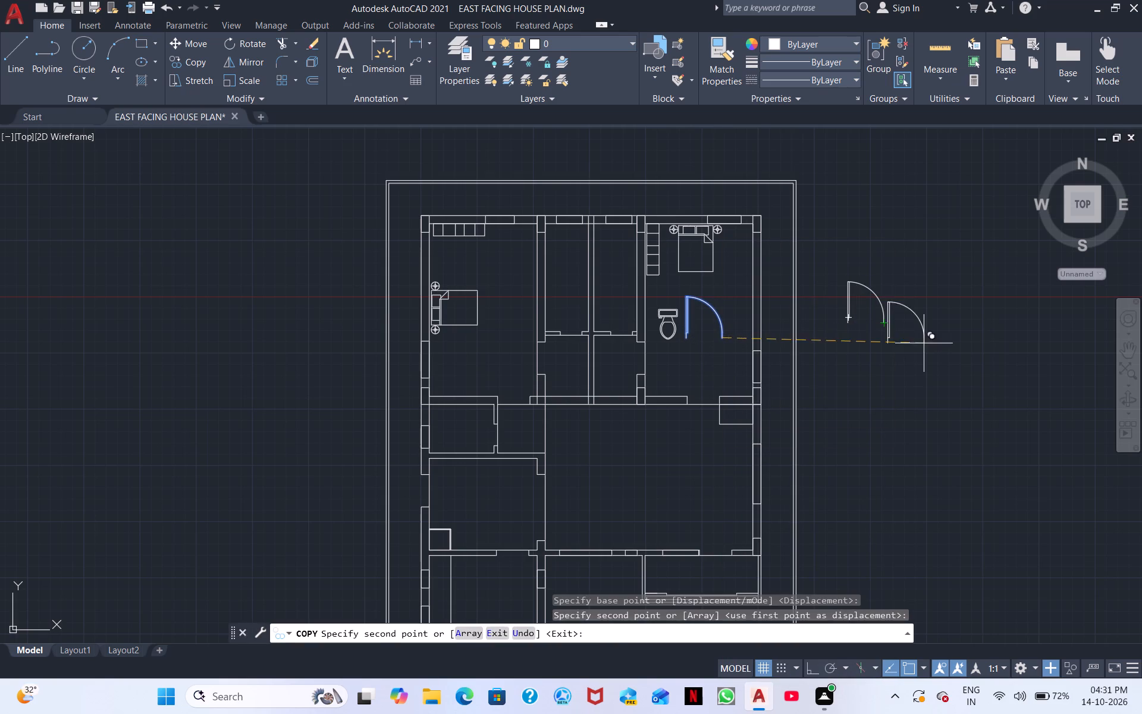
click(928, 367)
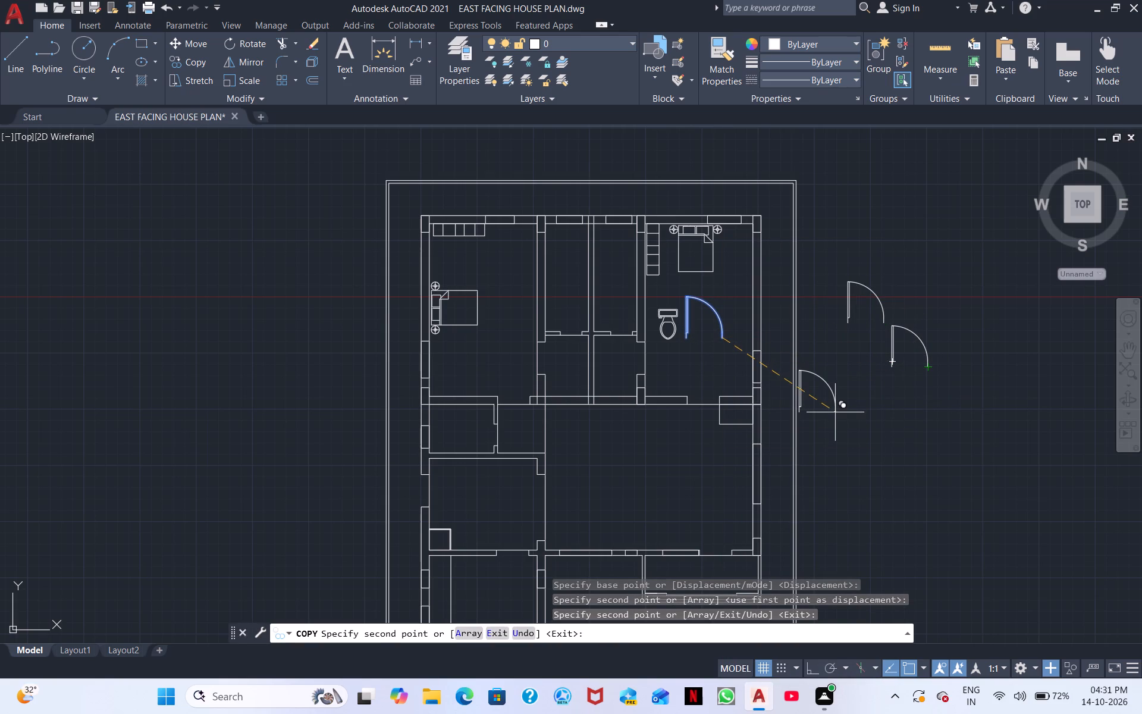
right_click(835, 412)
click(864, 436)
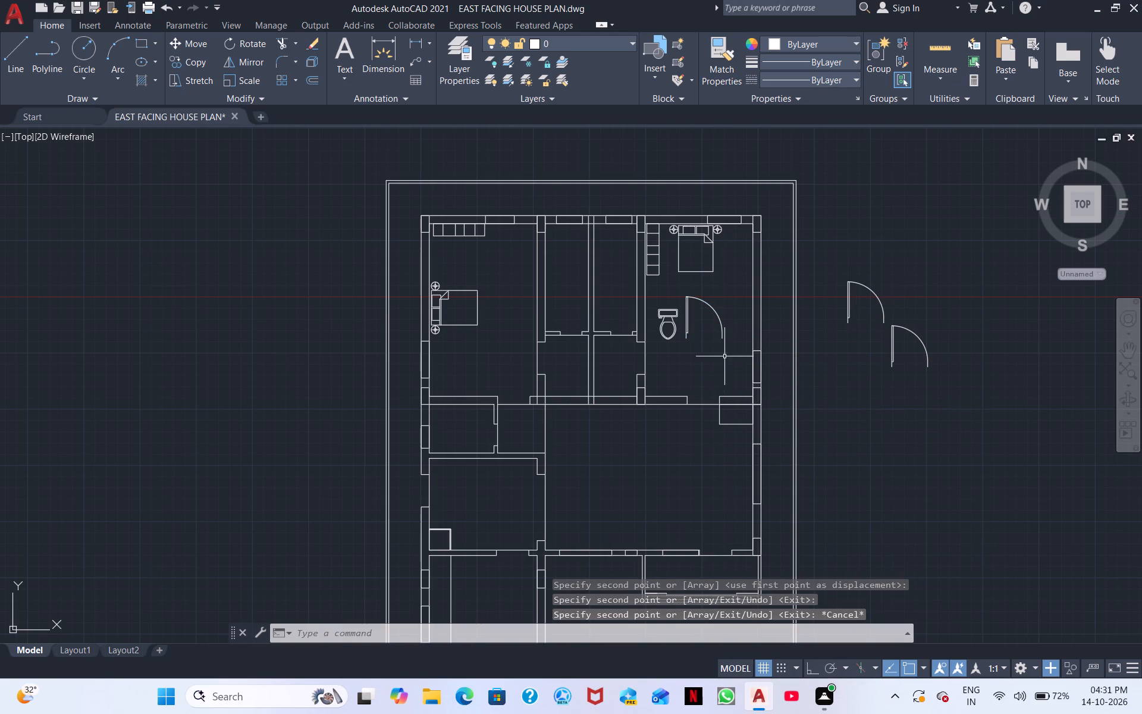
Erase the original door block beside the toilet in the northeast bedroom.
click(729, 350)
click(704, 312)
right_click(703, 312)
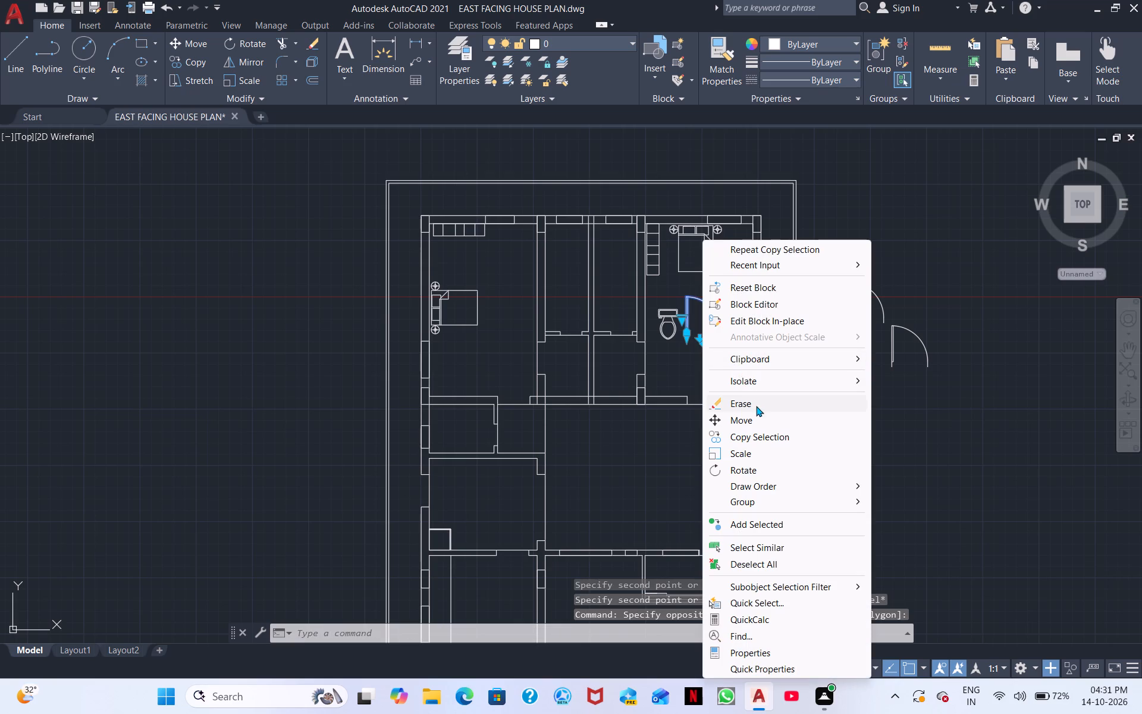
click(761, 398)
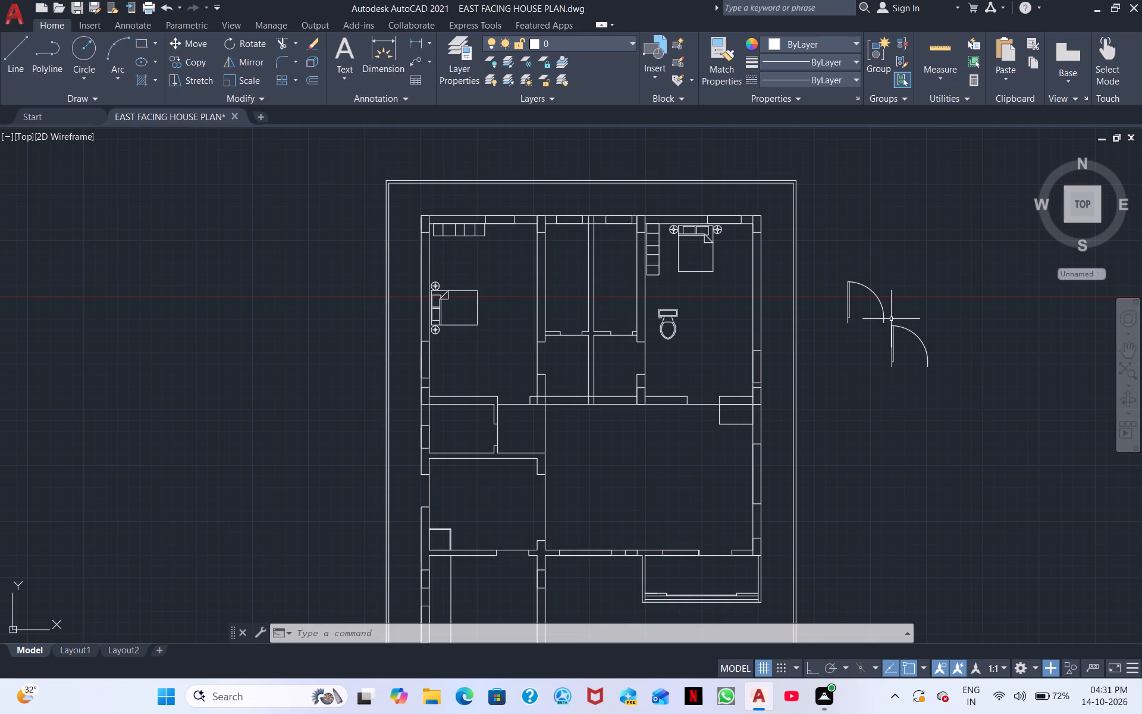
Rotate the upper door copy outside the plan 90° clockwise about its leaf's southern end, with ortho on.
click(890, 320)
click(830, 284)
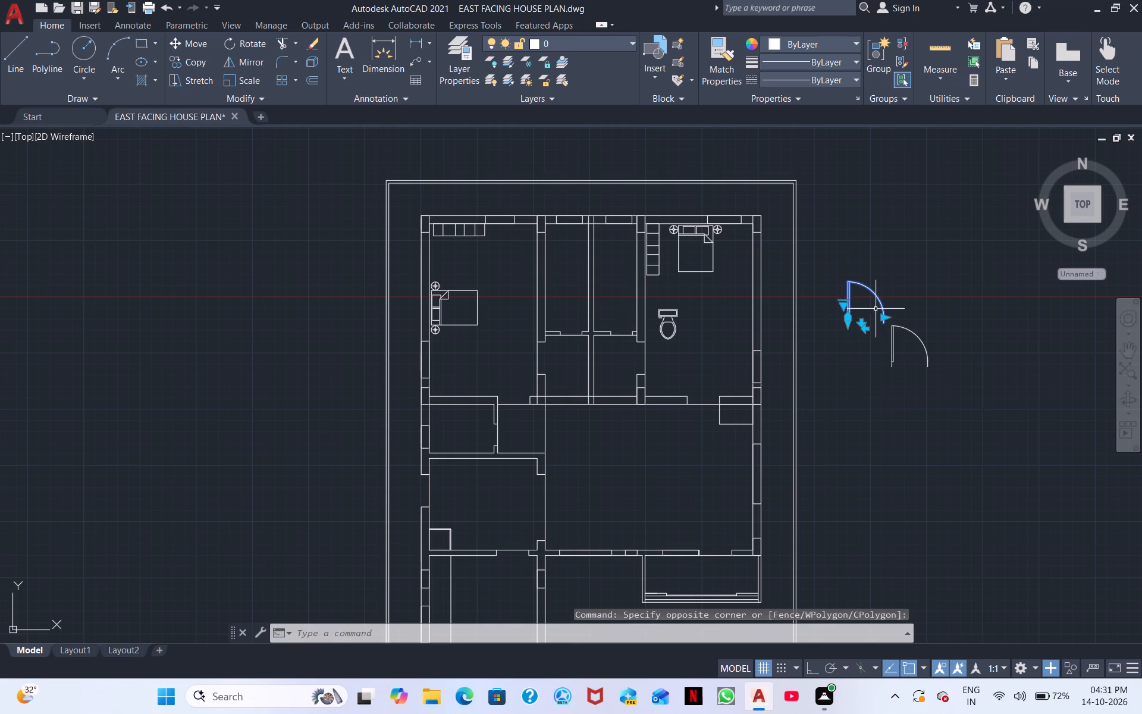
right_click(941, 332)
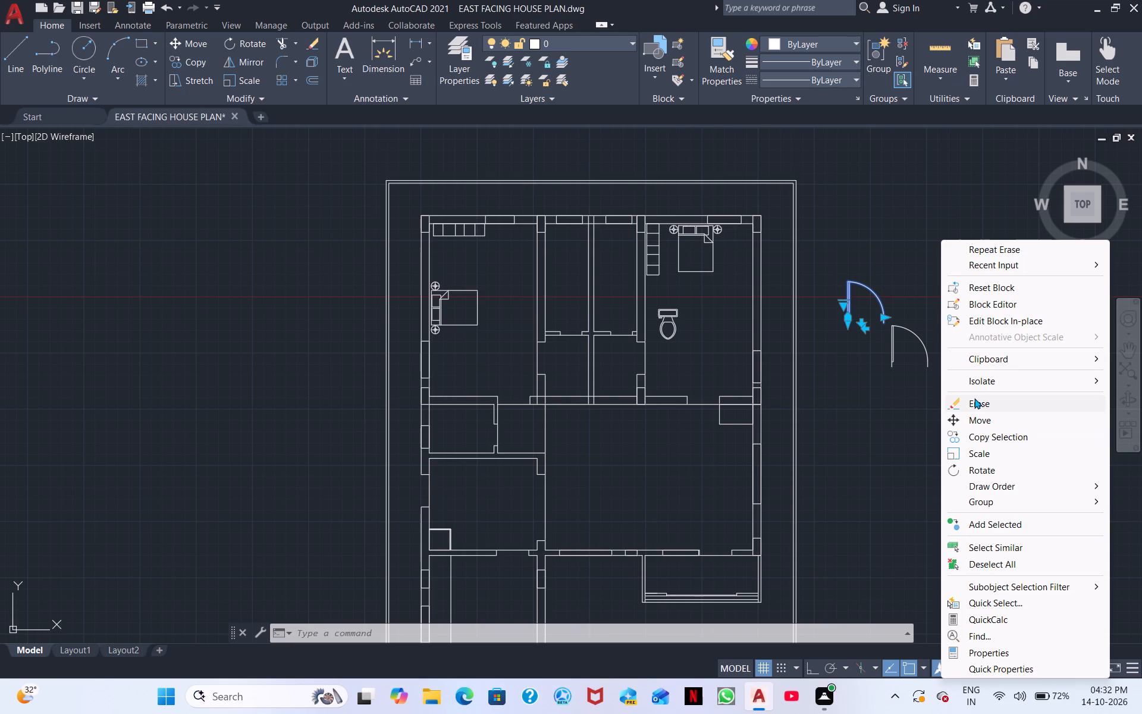
click(976, 476)
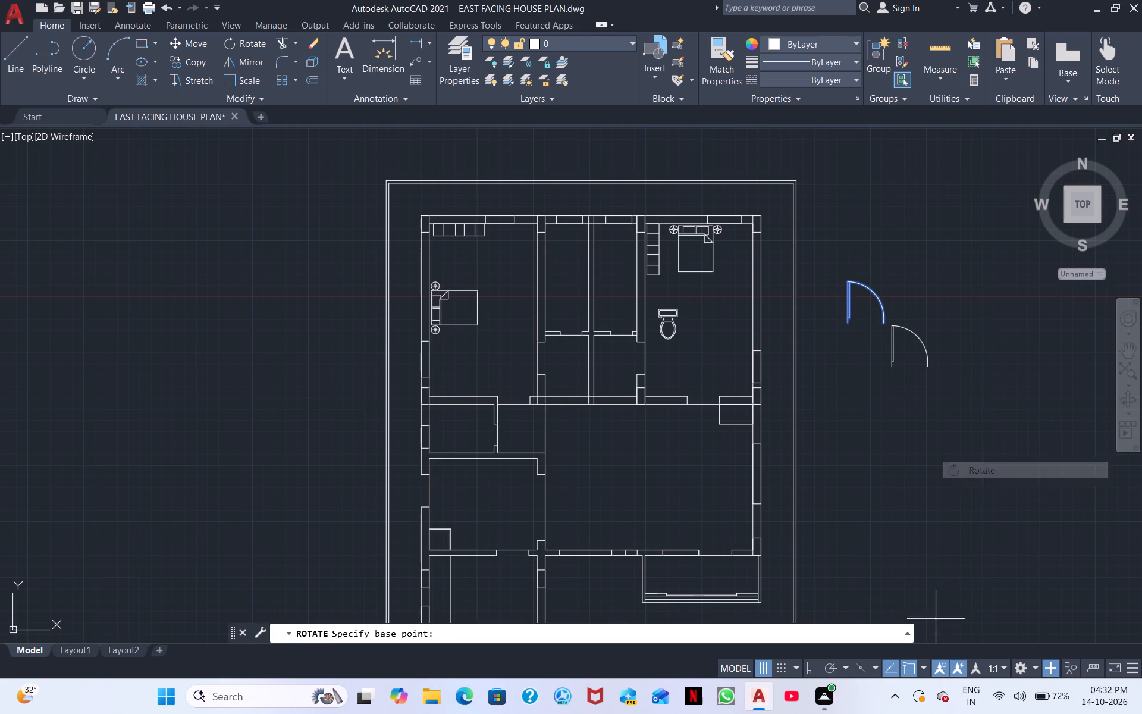
click(812, 673)
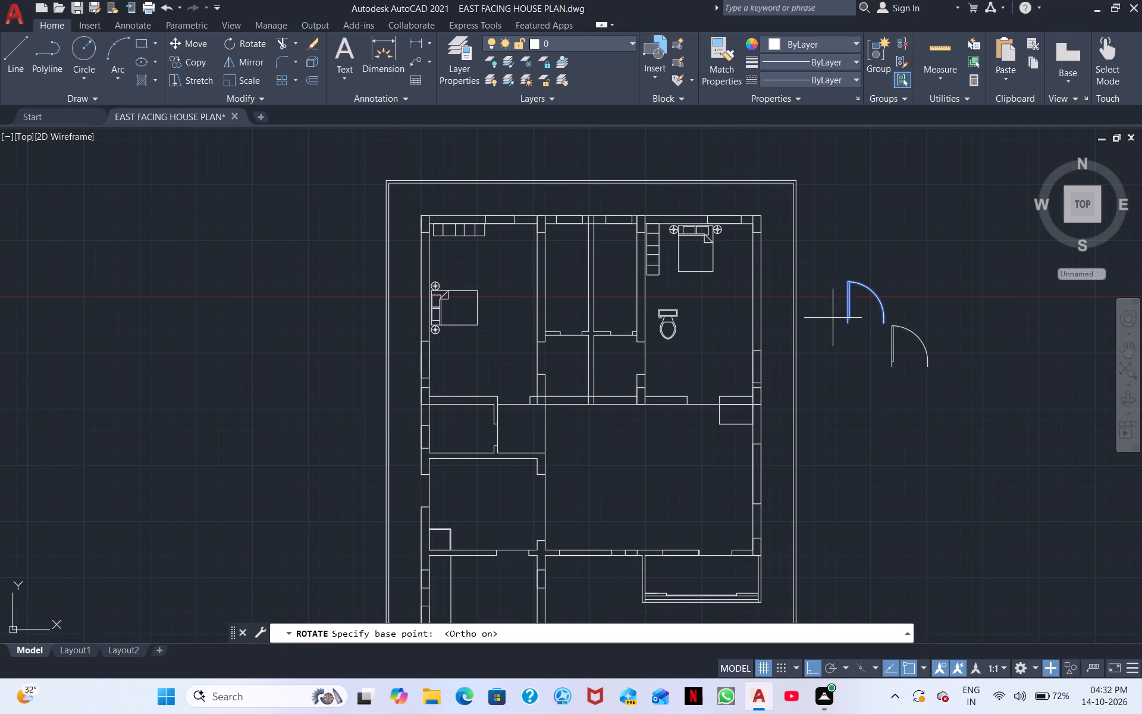
click(847, 322)
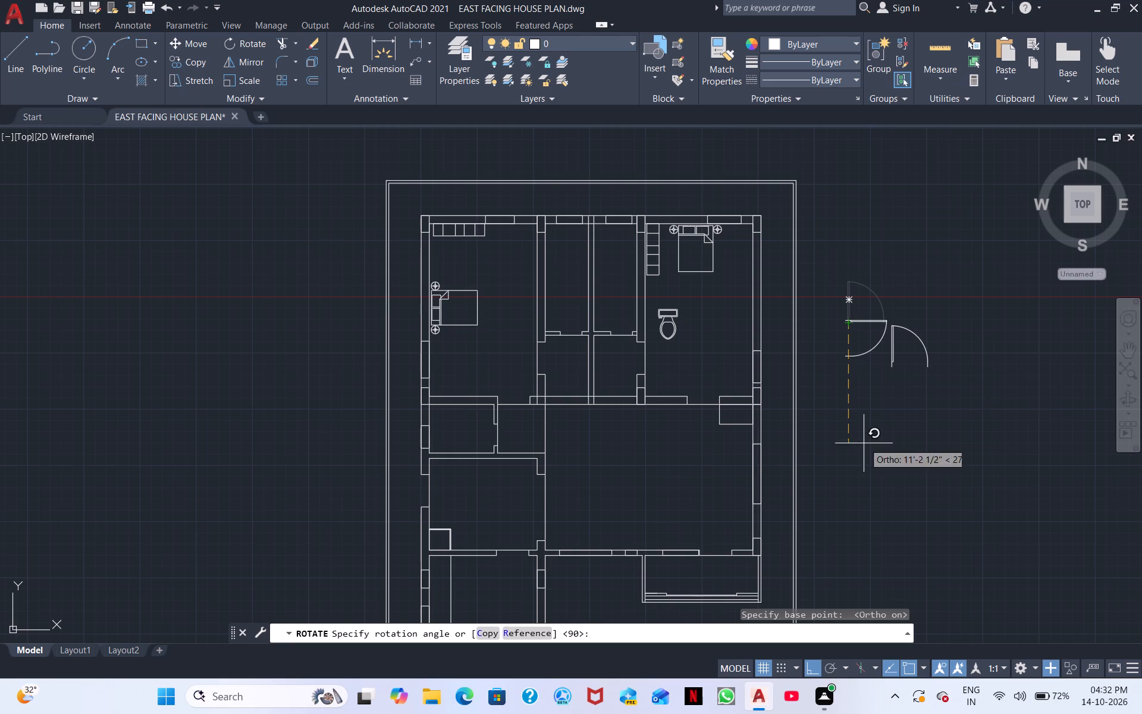
click(820, 453)
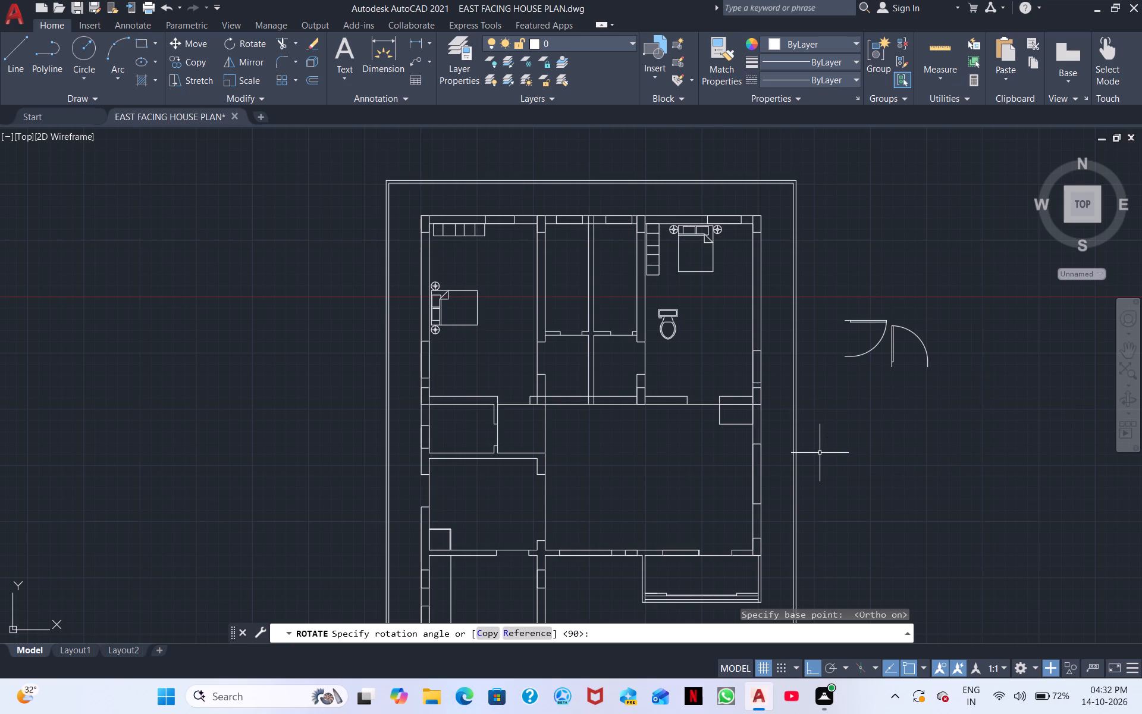
Mirror the rotated door copy northward about its horizontal leaf line, keeping the source door.
scroll(873, 409, up, 2)
middle_drag(879, 403, 870, 494)
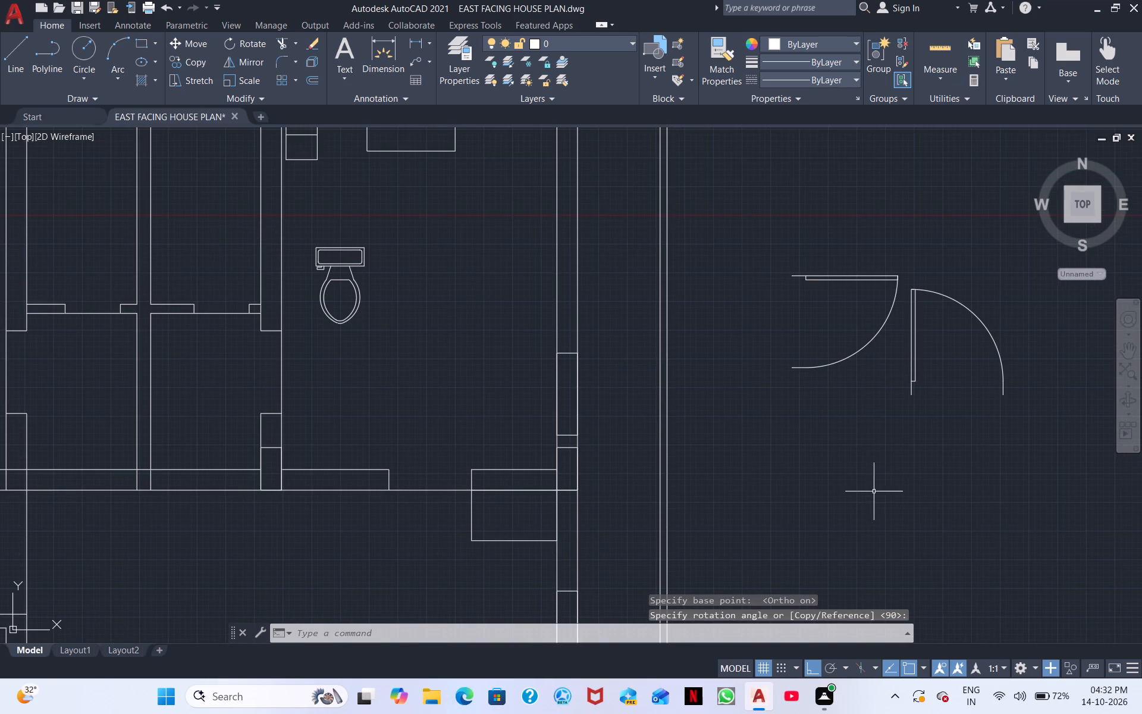
click(862, 426)
click(771, 297)
right_drag(771, 297, 764, 310)
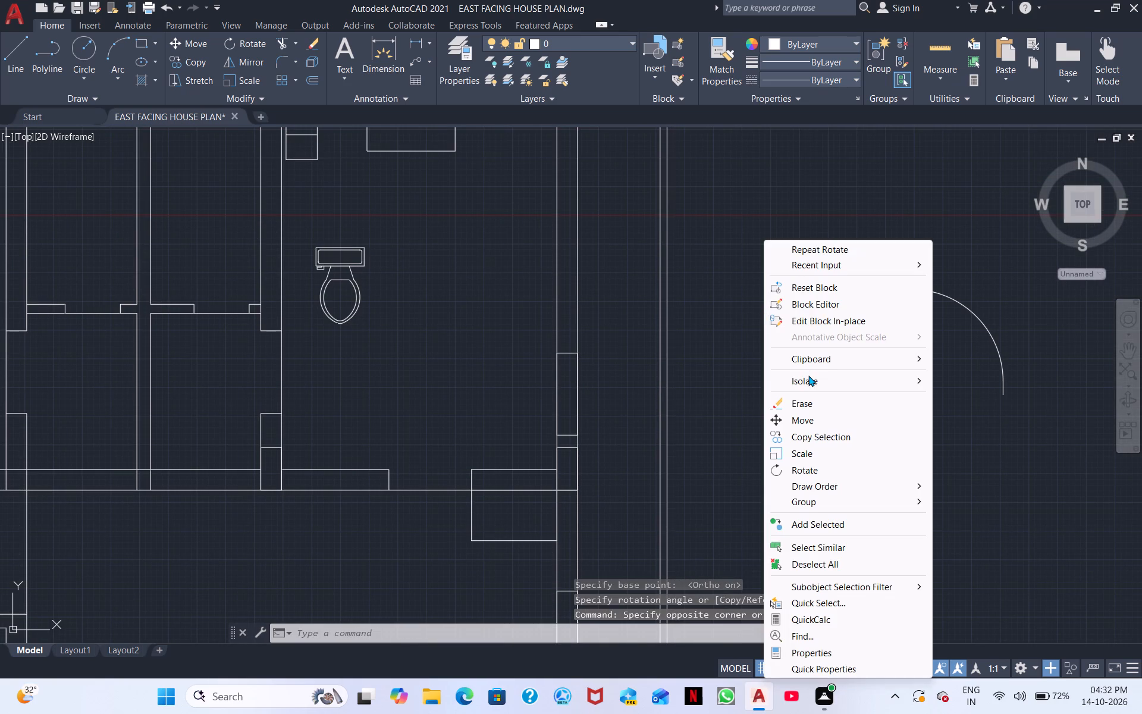
click(237, 61)
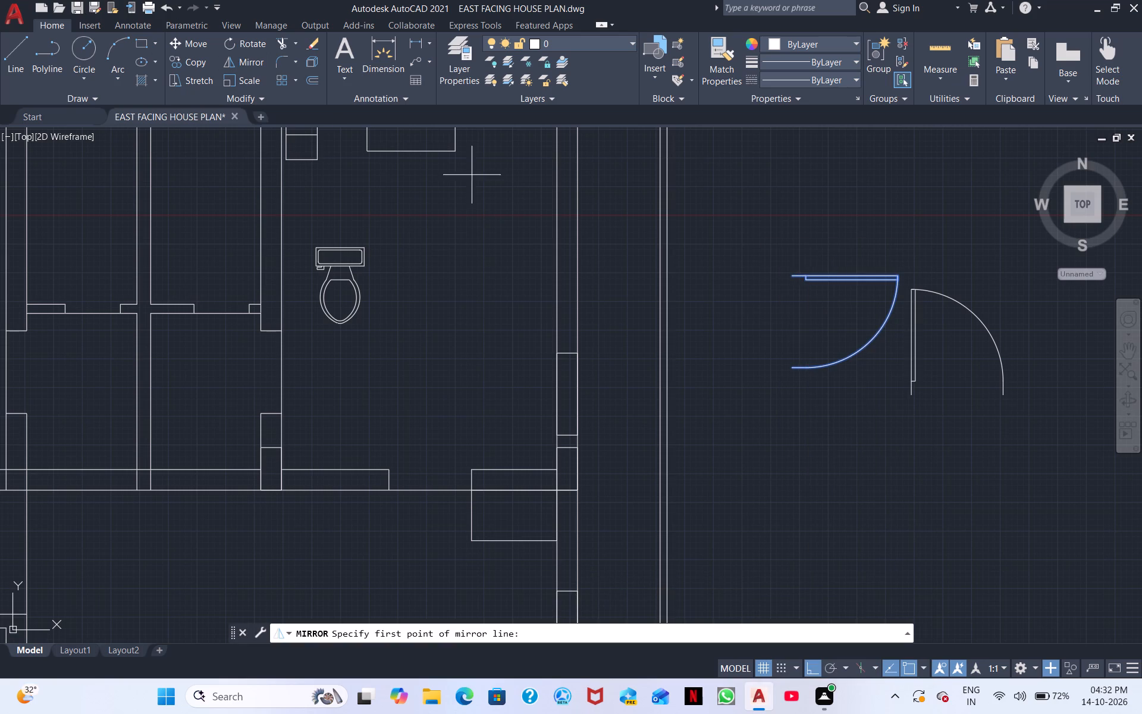
scroll(814, 227, up, 1)
click(776, 305)
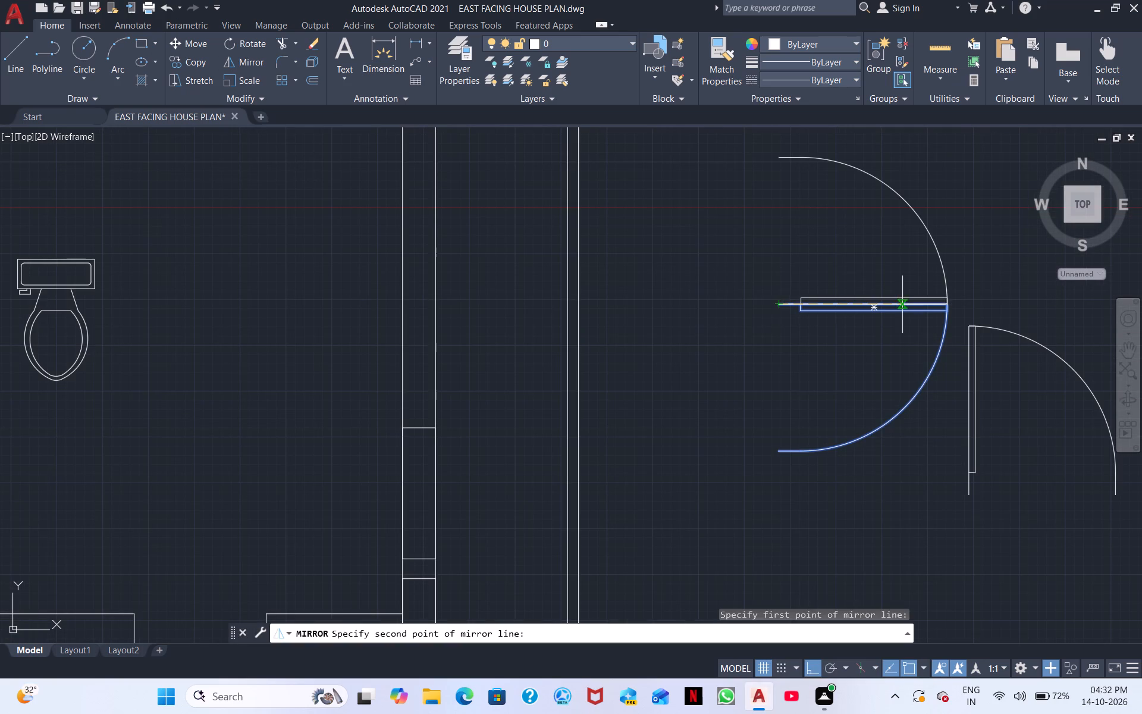
click(949, 305)
right_click(949, 305)
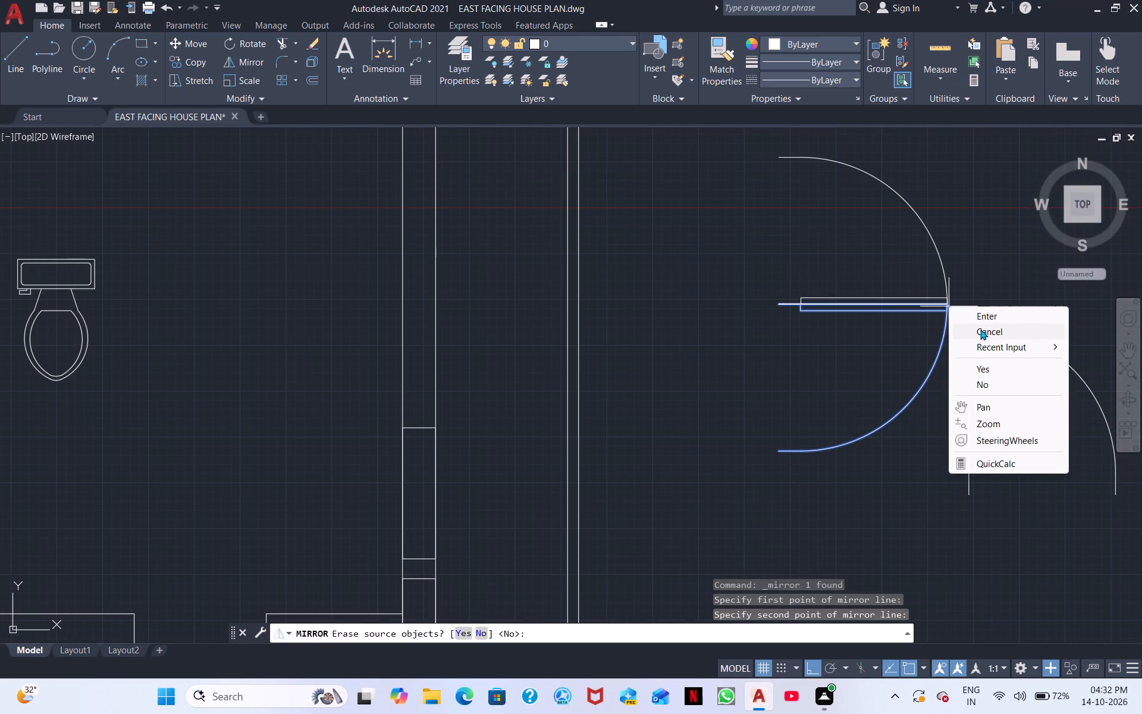
click(992, 319)
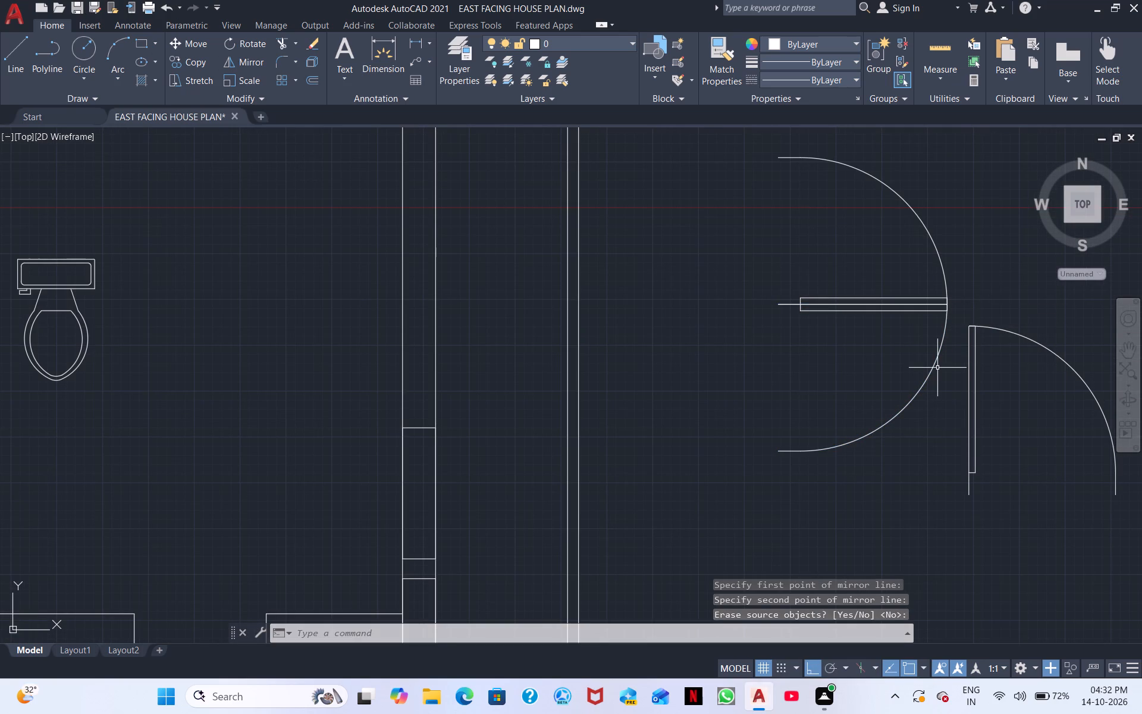
Erase the source door that swings south, below the mirrored door.
drag(937, 368, 885, 351)
right_click(874, 351)
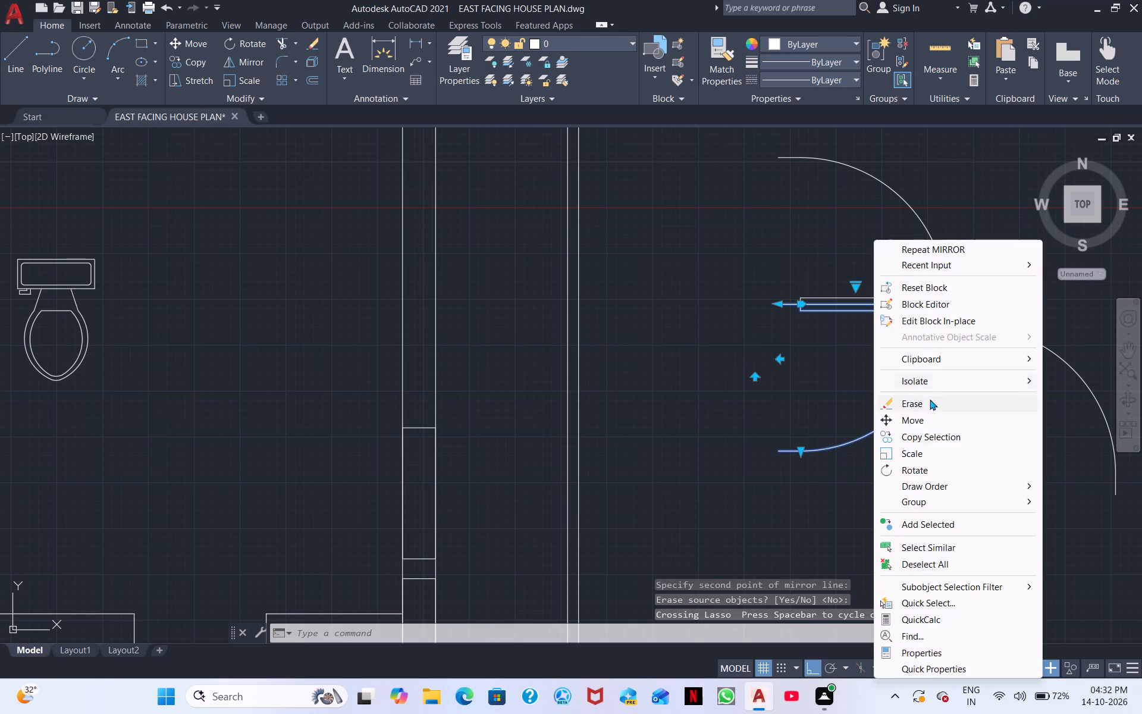
click(906, 405)
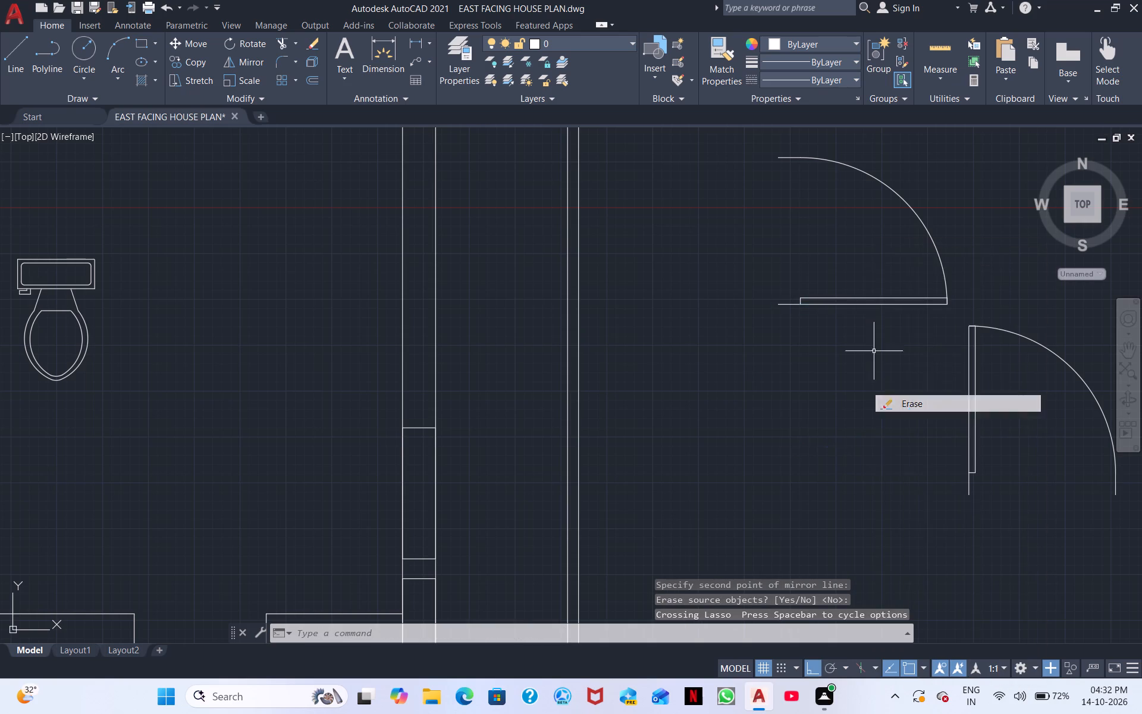
Mirror the other door copy westward about its vertical leaf line, keeping the source door.
middle_drag(968, 414, 889, 335)
drag(939, 412, 936, 401)
click(879, 314)
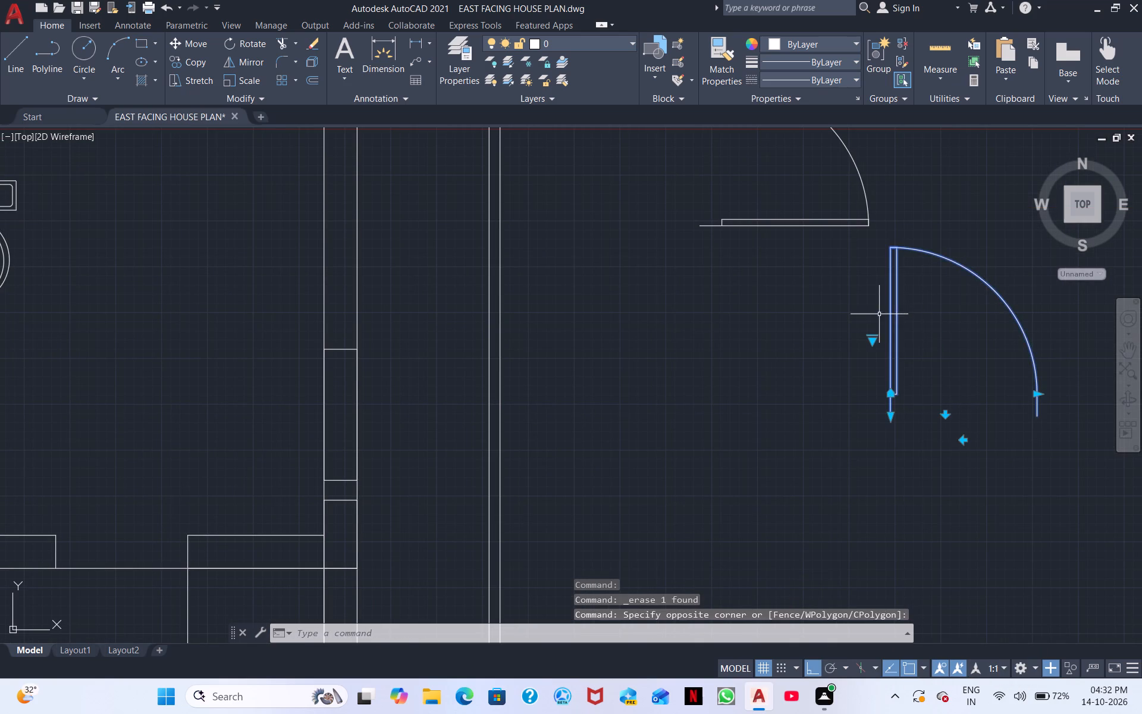
right_click(877, 314)
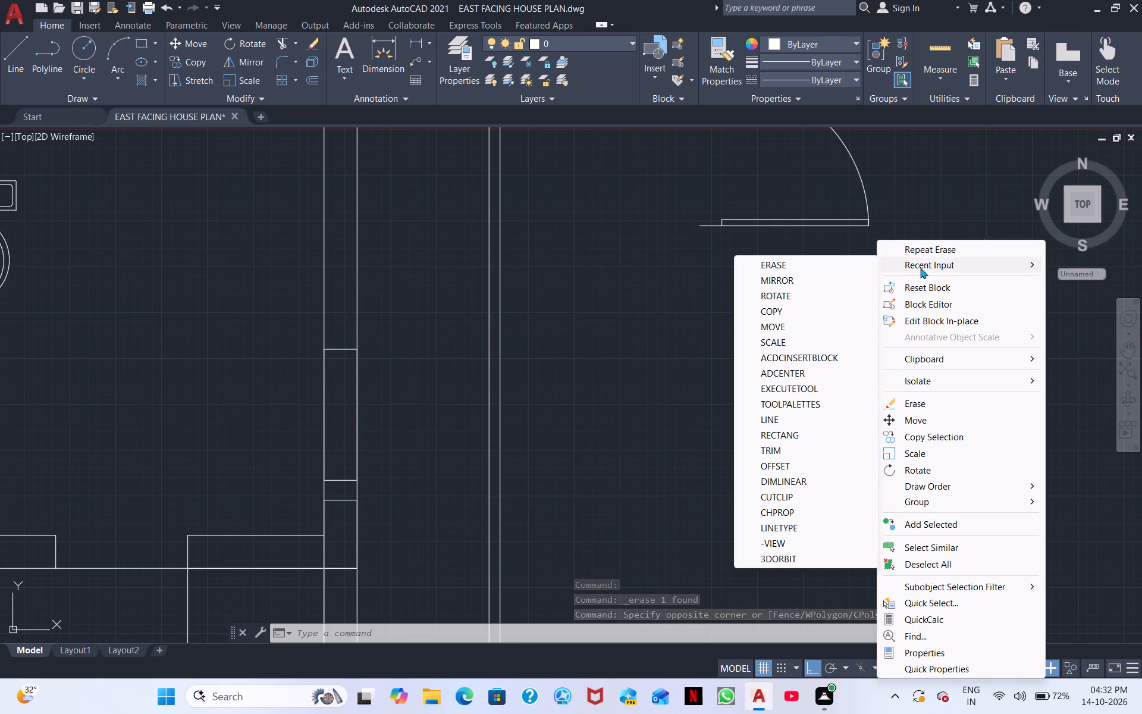
click(827, 286)
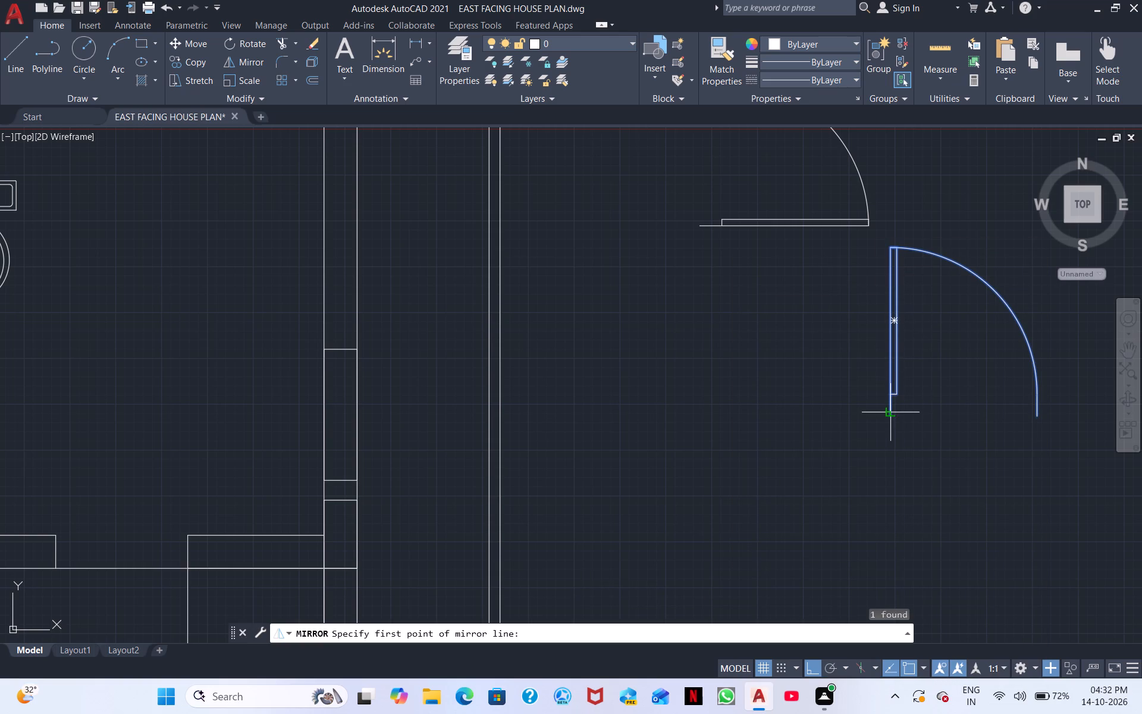
click(891, 416)
click(890, 250)
right_click(868, 299)
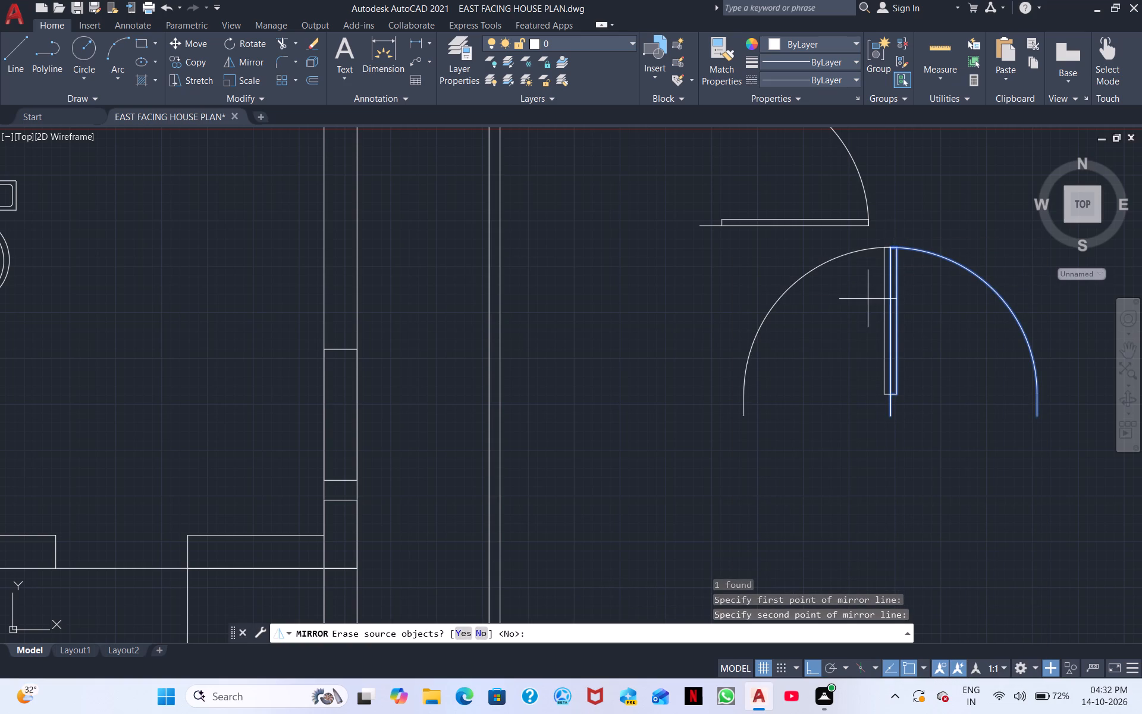
click(910, 314)
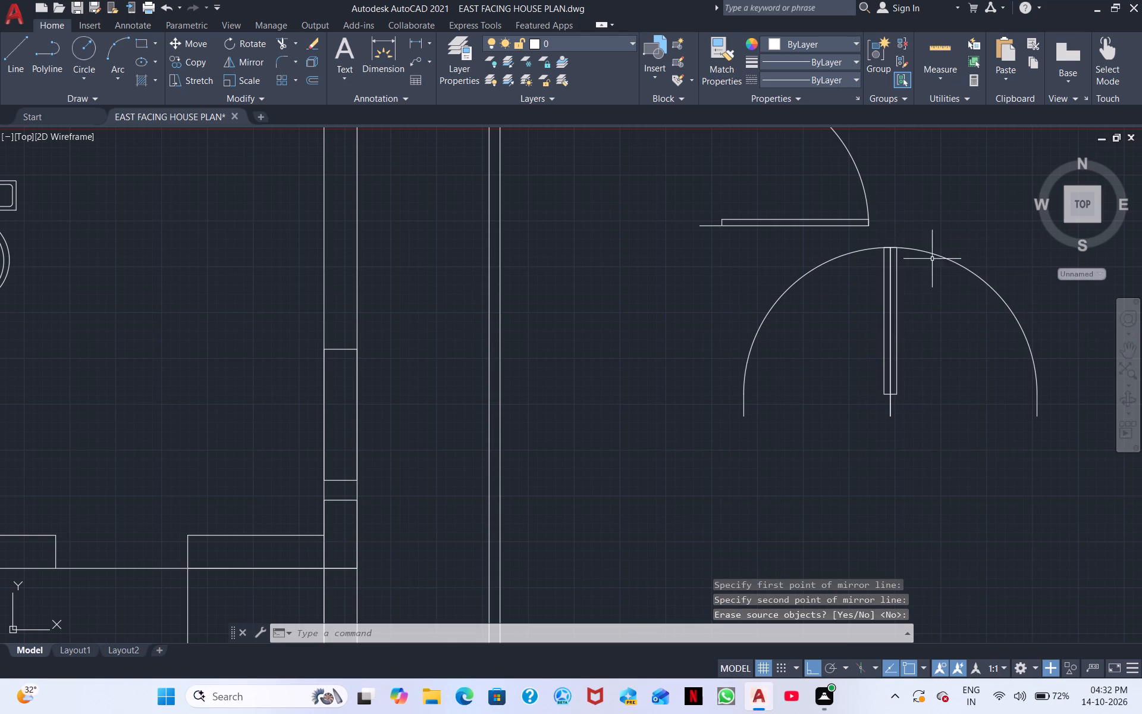
Erase the source door that swings east, beside its westward mirrored copy outside the plan.
click(939, 254)
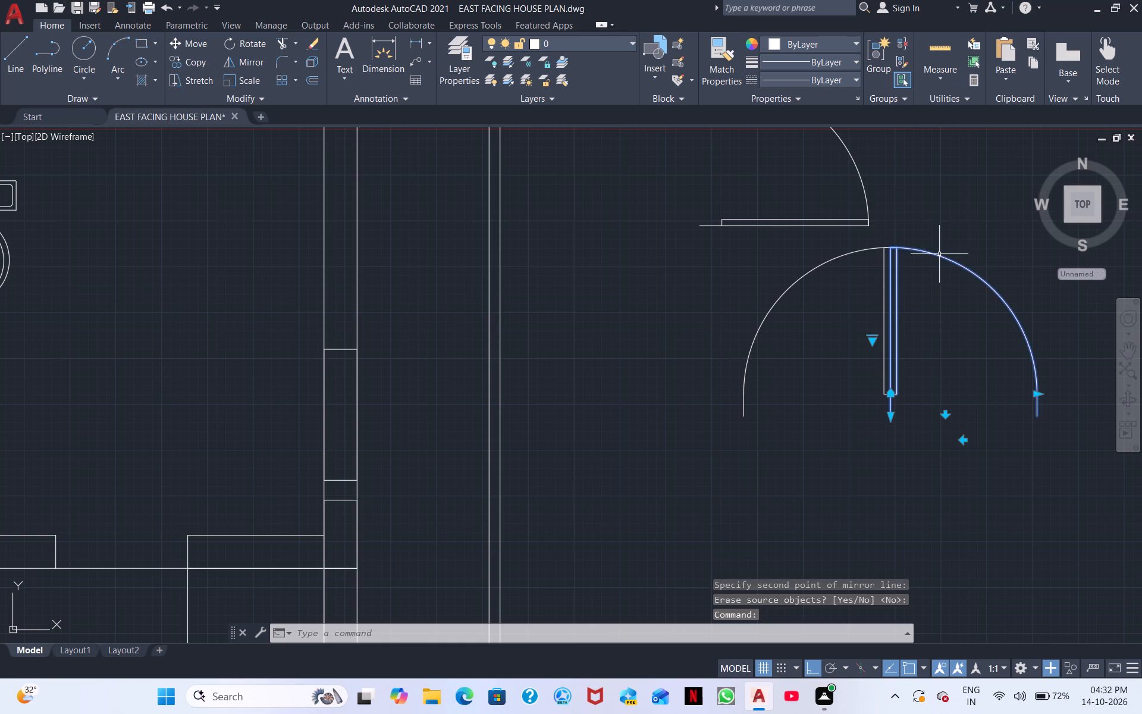
right_click(939, 254)
click(1007, 408)
Move the west-swinging door from its leaf's southern end to the eastern toilet opening's east jamb corner, with ortho off.
scroll(1006, 407, down, 1)
middle_drag(926, 409, 989, 362)
scroll(981, 363, down, 1)
middle_drag(848, 352, 847, 390)
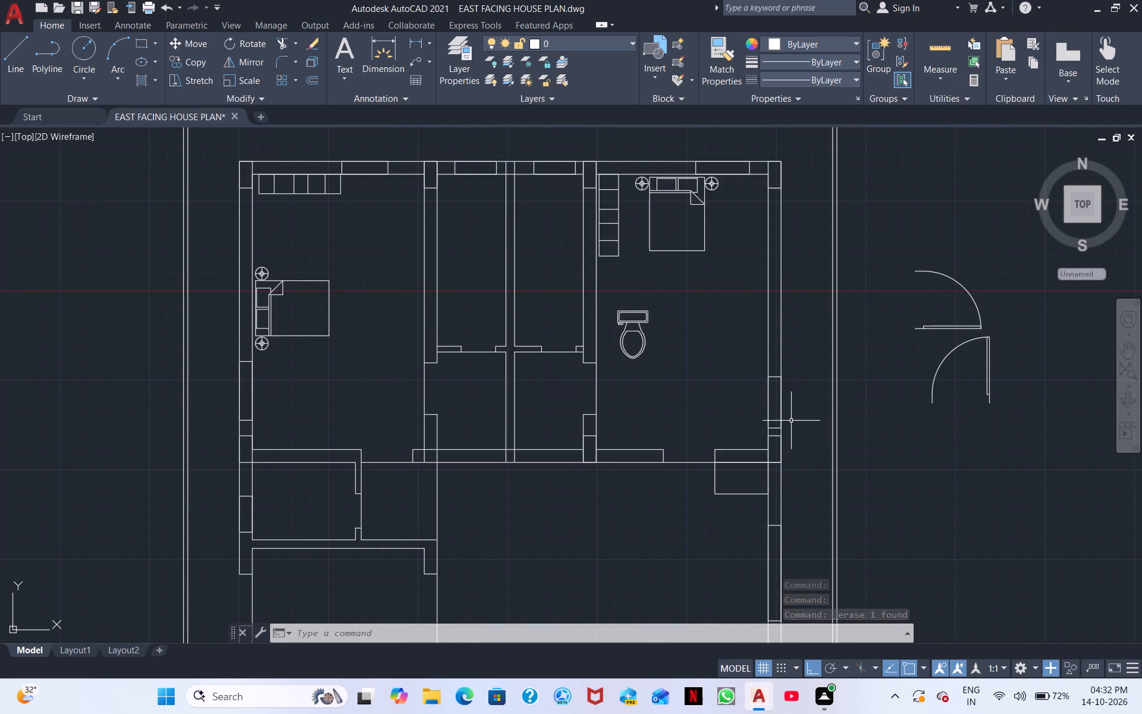
click(1003, 411)
click(972, 383)
right_click(971, 383)
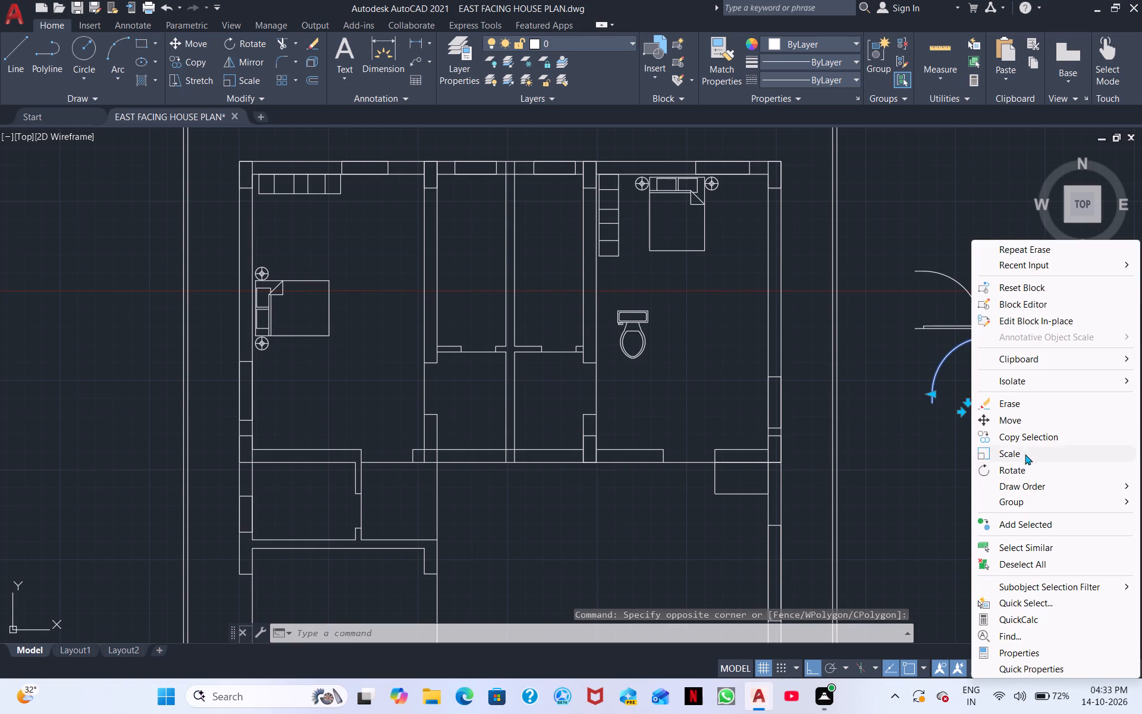
click(1010, 415)
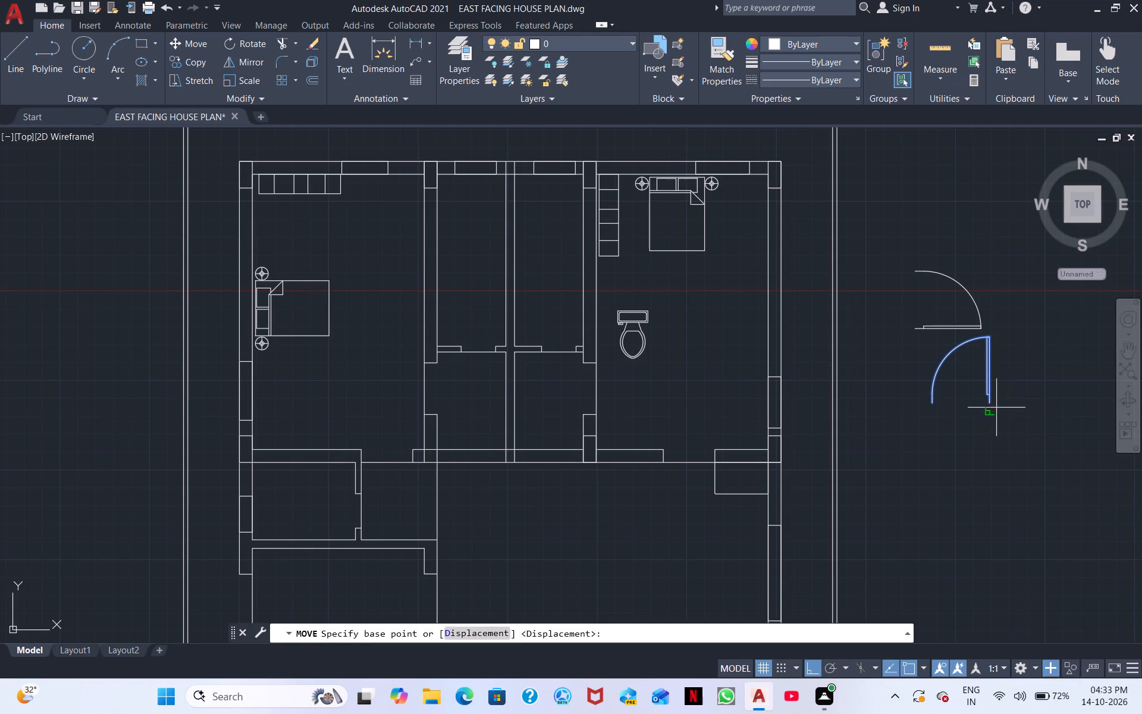
click(991, 402)
scroll(567, 300, up, 3)
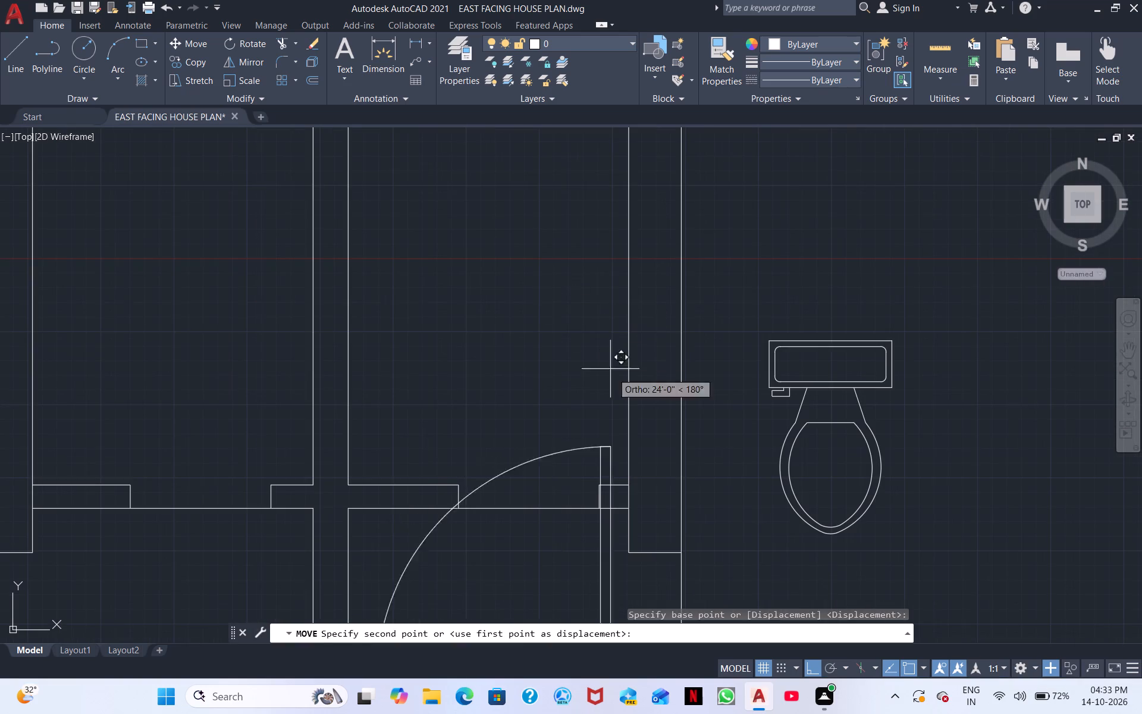
click(812, 665)
click(599, 509)
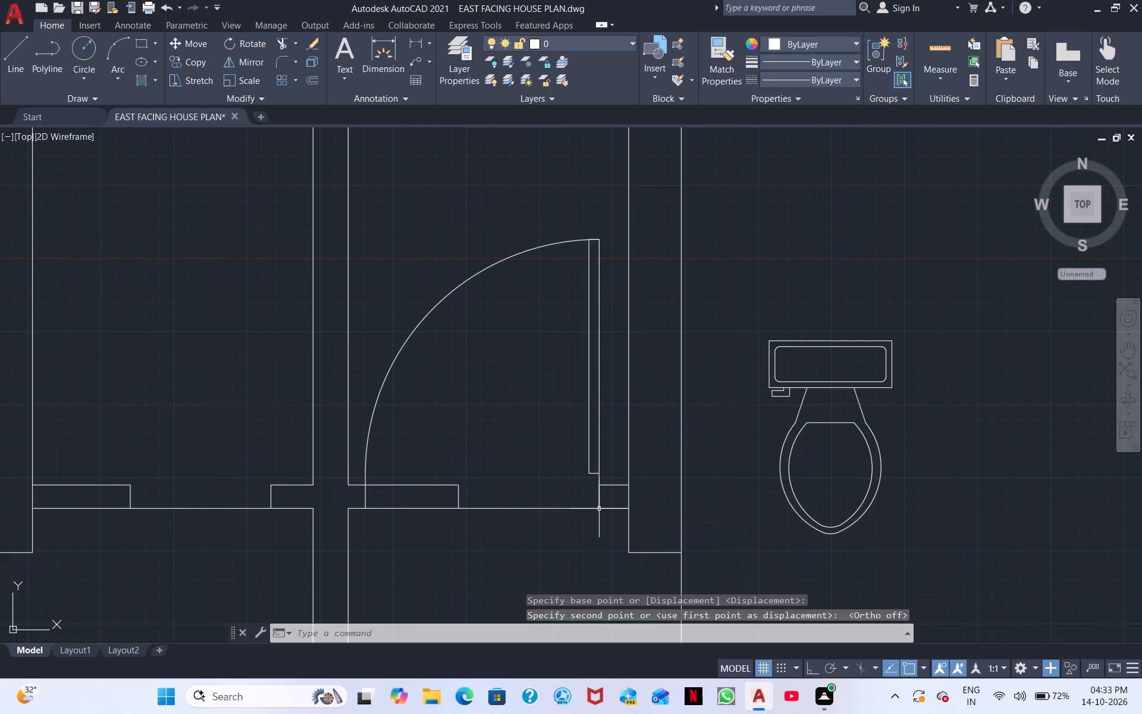
Scale the placed toilet door down about its hinge corner so its swing ends at the opening's west jamb.
drag(607, 462, 579, 450)
click(559, 437)
right_click(559, 437)
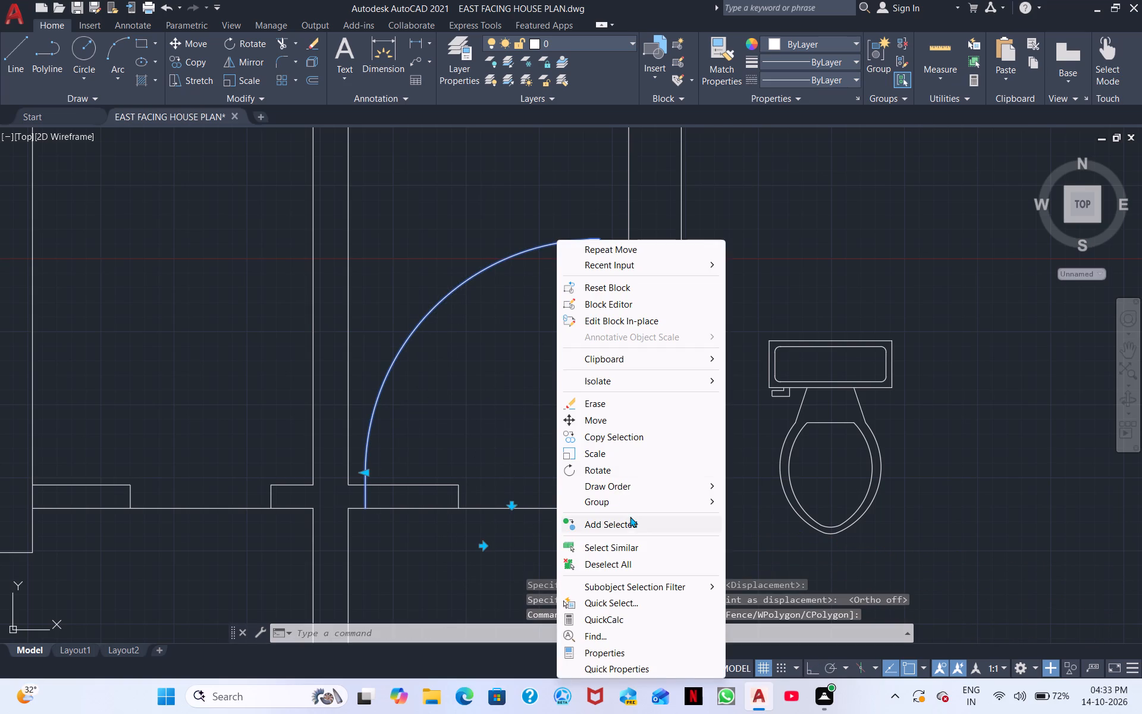
click(595, 454)
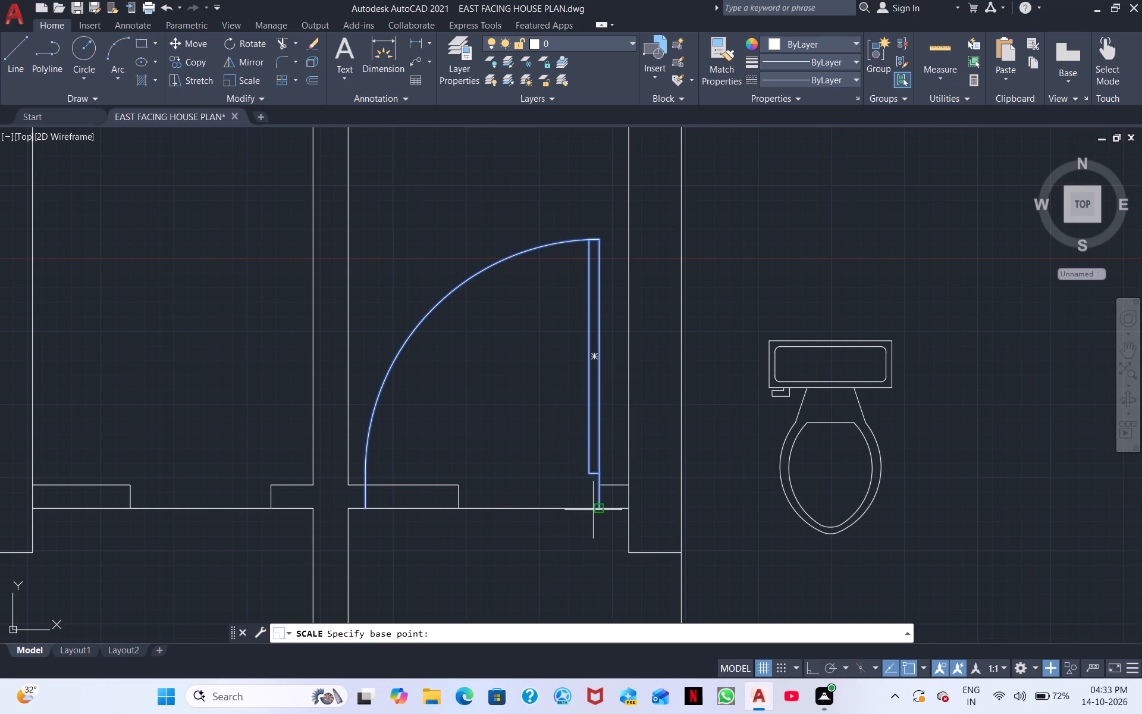
click(598, 510)
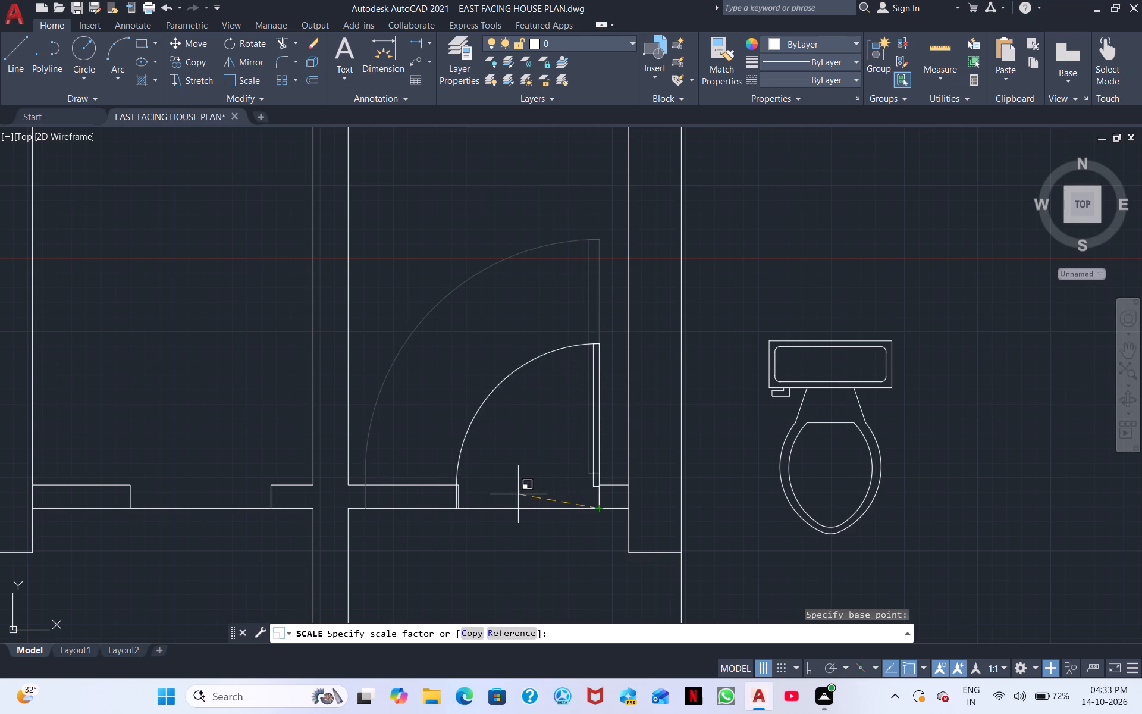
scroll(520, 488, up, 2)
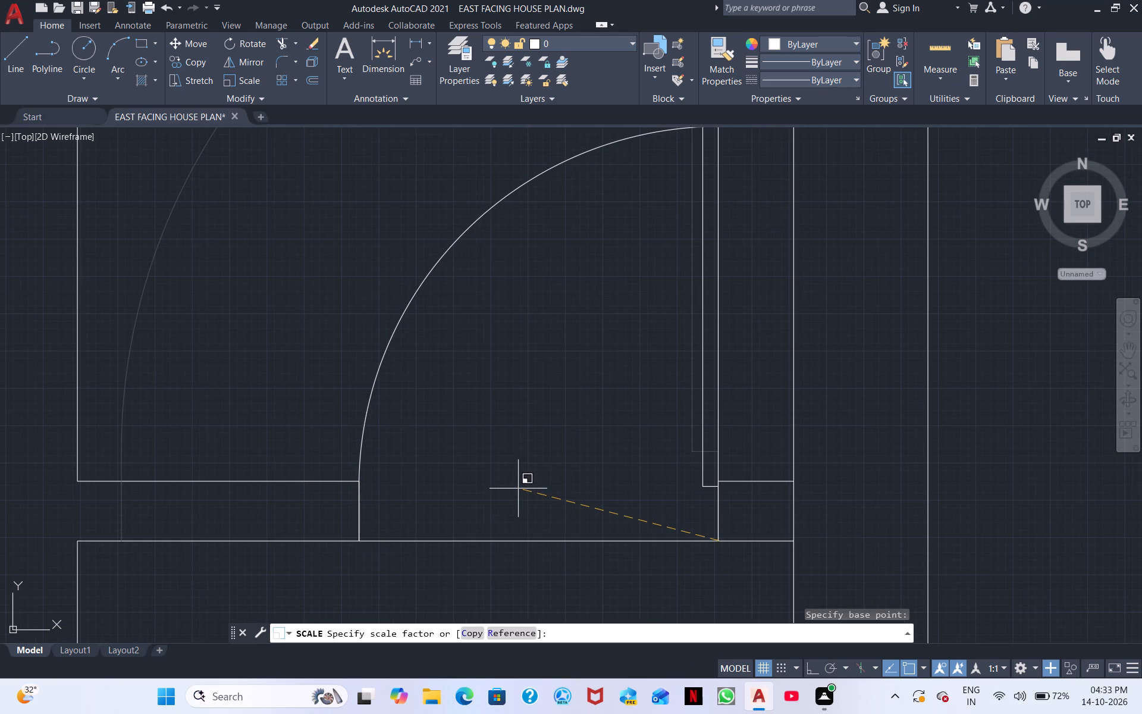
click(518, 488)
Copy the scaled door from its hinge corner to the matching east jamb corner of the western toilet opening.
scroll(522, 491, down, 1)
middle_drag(528, 541, 650, 455)
scroll(650, 455, down, 1)
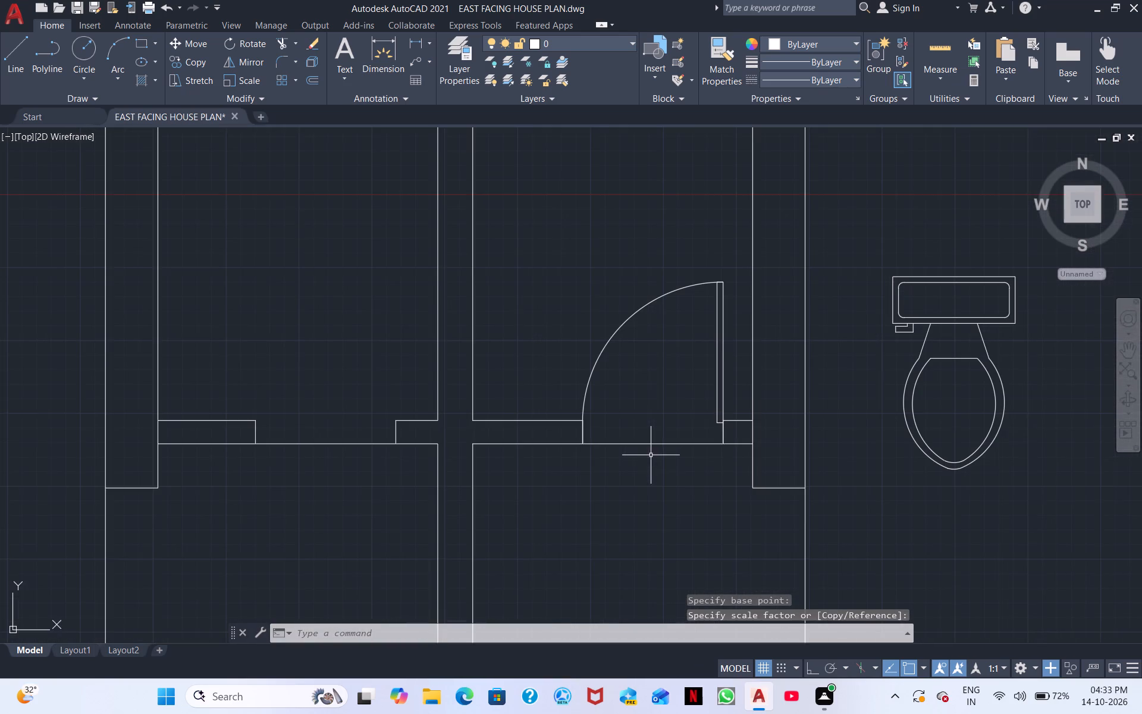
click(735, 397)
click(680, 381)
right_click(680, 381)
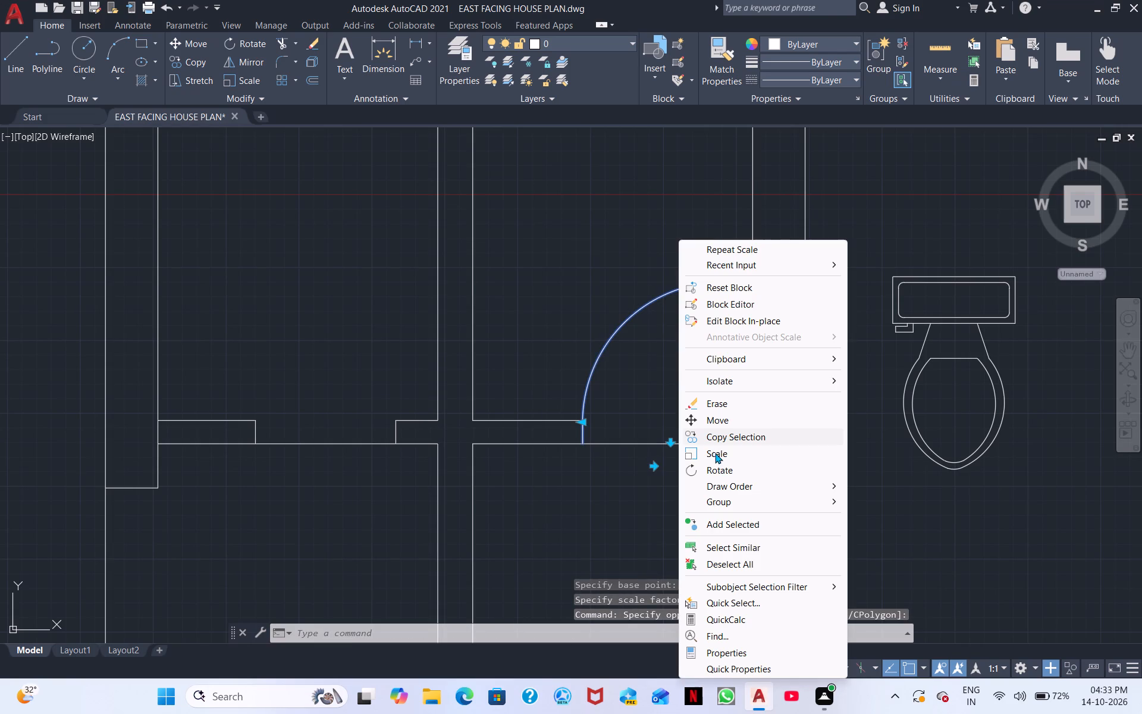
click(729, 434)
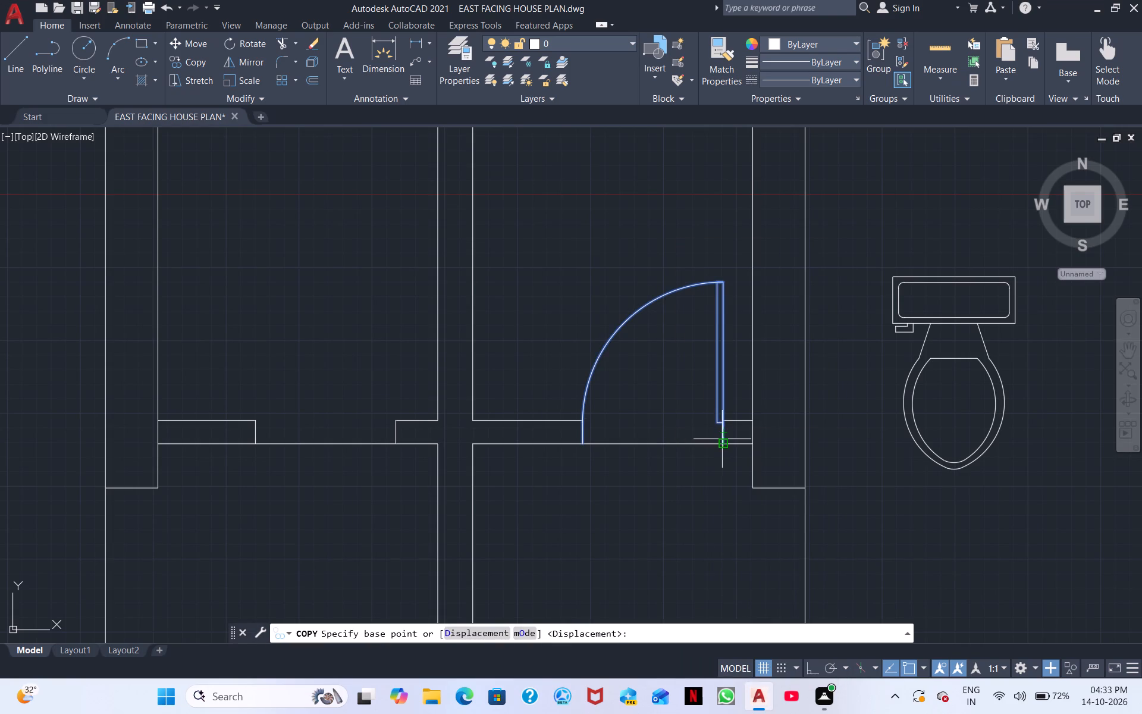
click(722, 439)
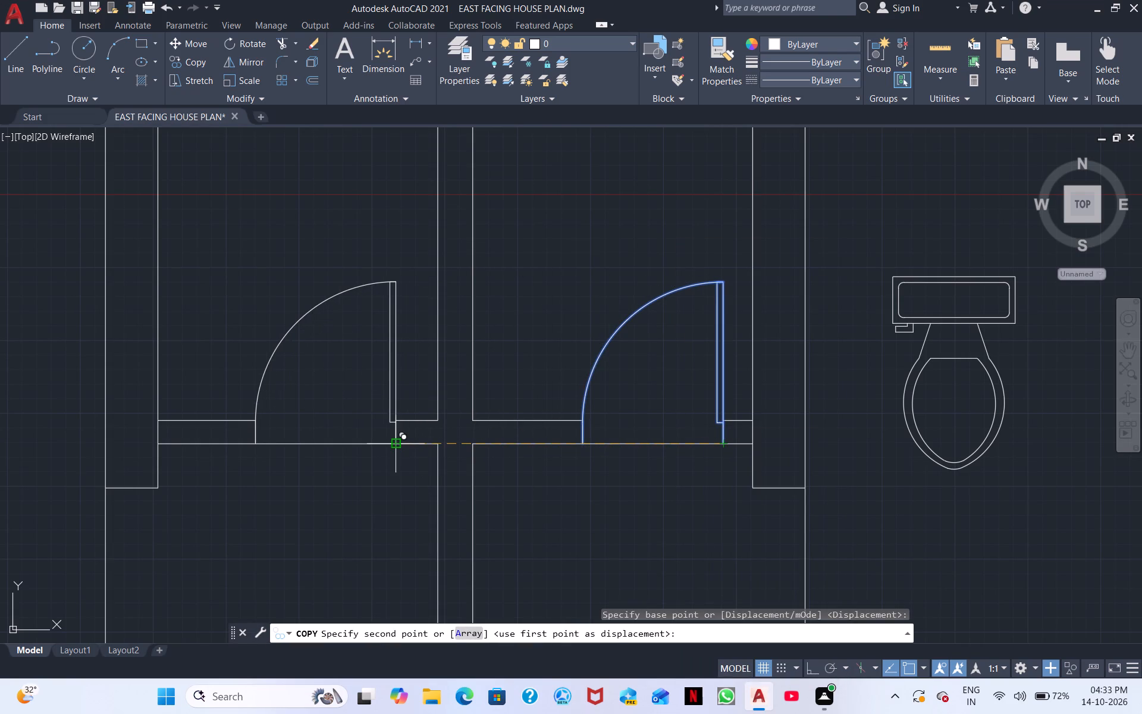
scroll(396, 446, up, 2)
click(396, 446)
scroll(397, 505, down, 1)
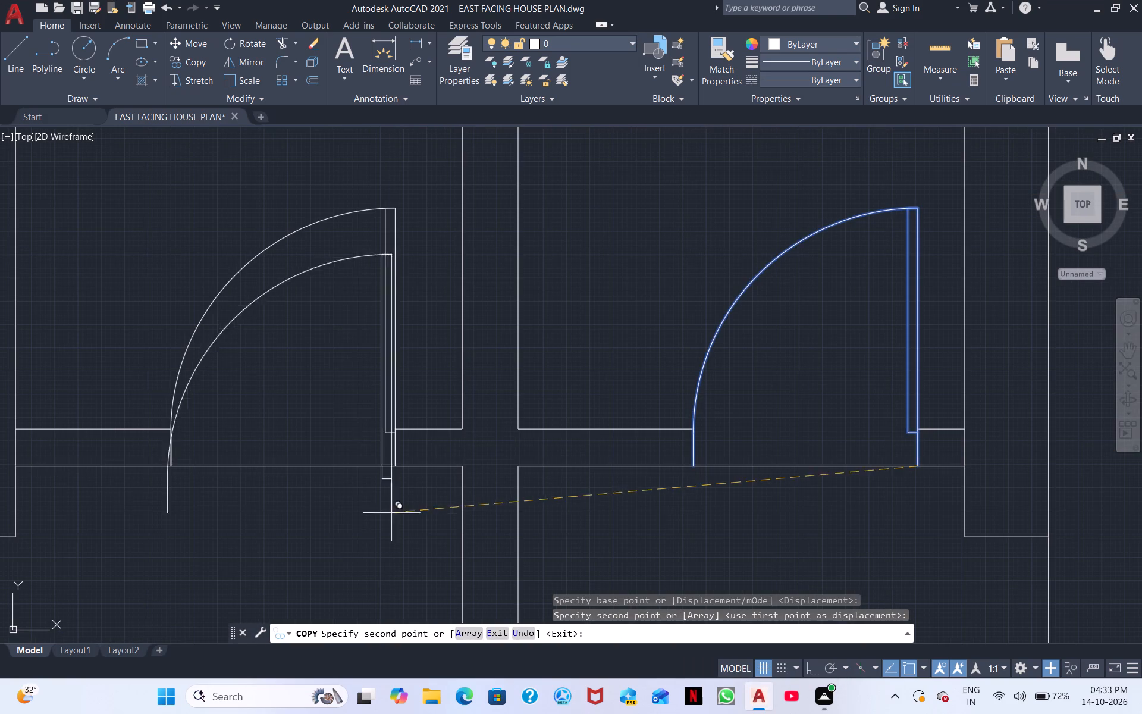
right_click(335, 530)
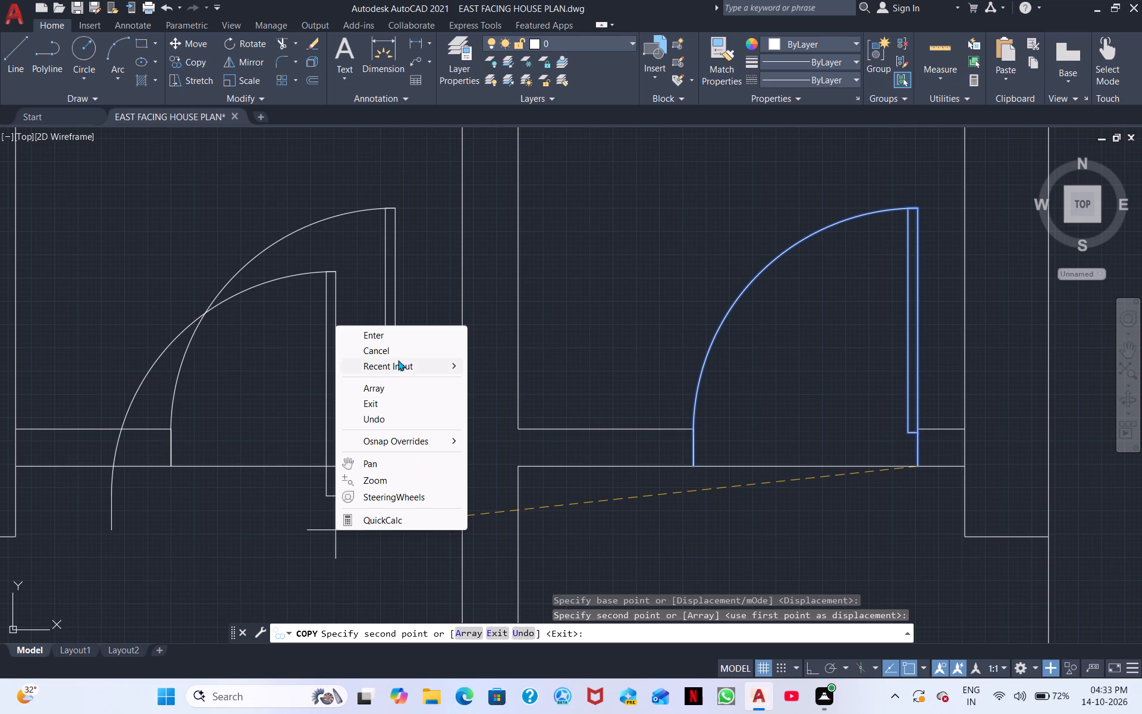
click(395, 355)
Copy the door outside the plan by its leaf's western end to the south jamb of the western bedroom's east-wall opening.
scroll(425, 469, down, 1)
middle_drag(425, 469, 679, 240)
scroll(694, 243, down, 1)
middle_drag(653, 373, 616, 340)
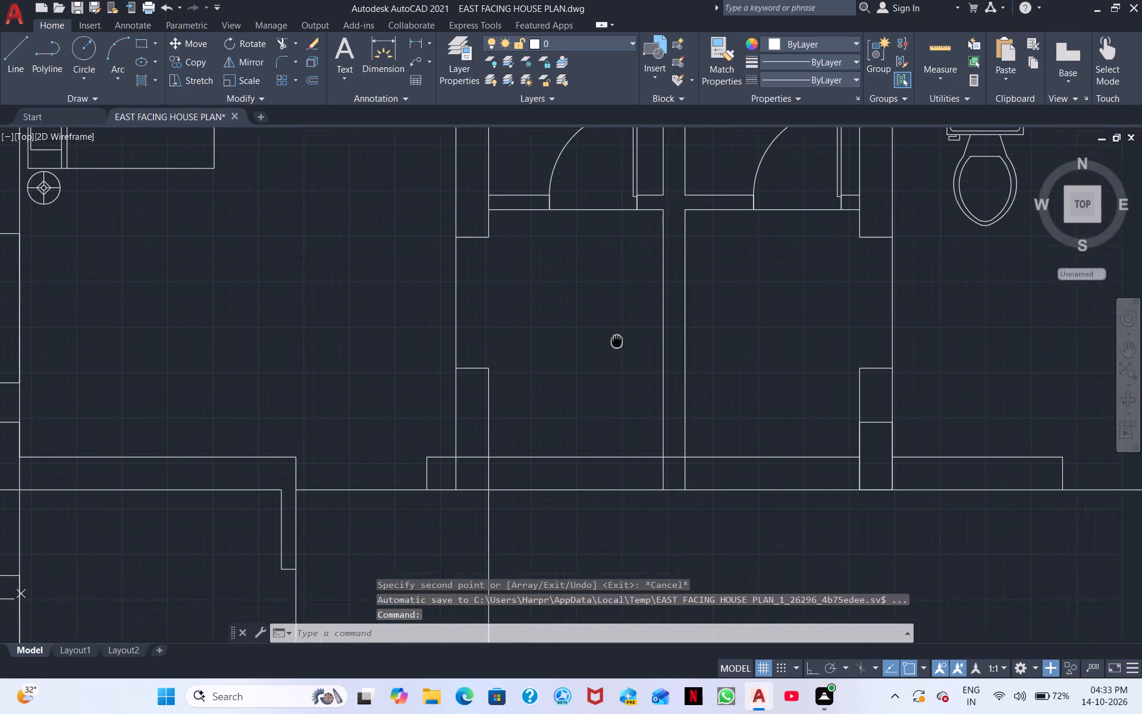
middle_drag(616, 340, 608, 330)
scroll(609, 353, down, 1)
middle_drag(609, 353, 554, 428)
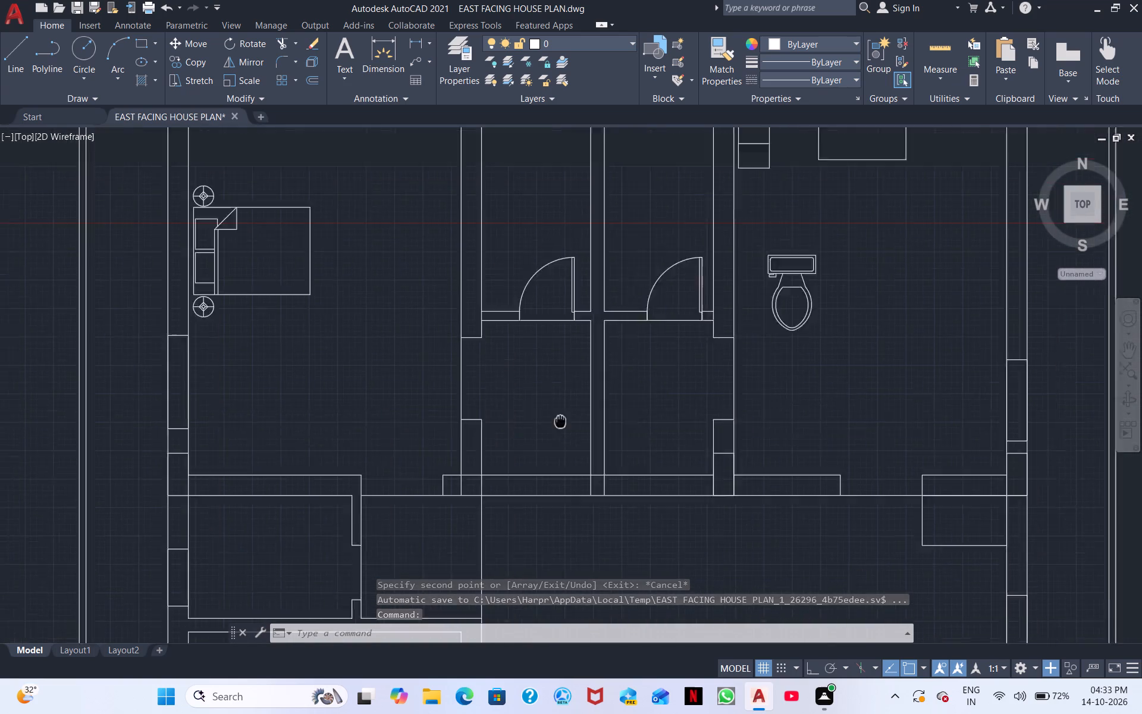
middle_drag(554, 428, 454, 492)
middle_drag(591, 440, 478, 378)
middle_drag(481, 383, 464, 415)
scroll(481, 383, down, 1)
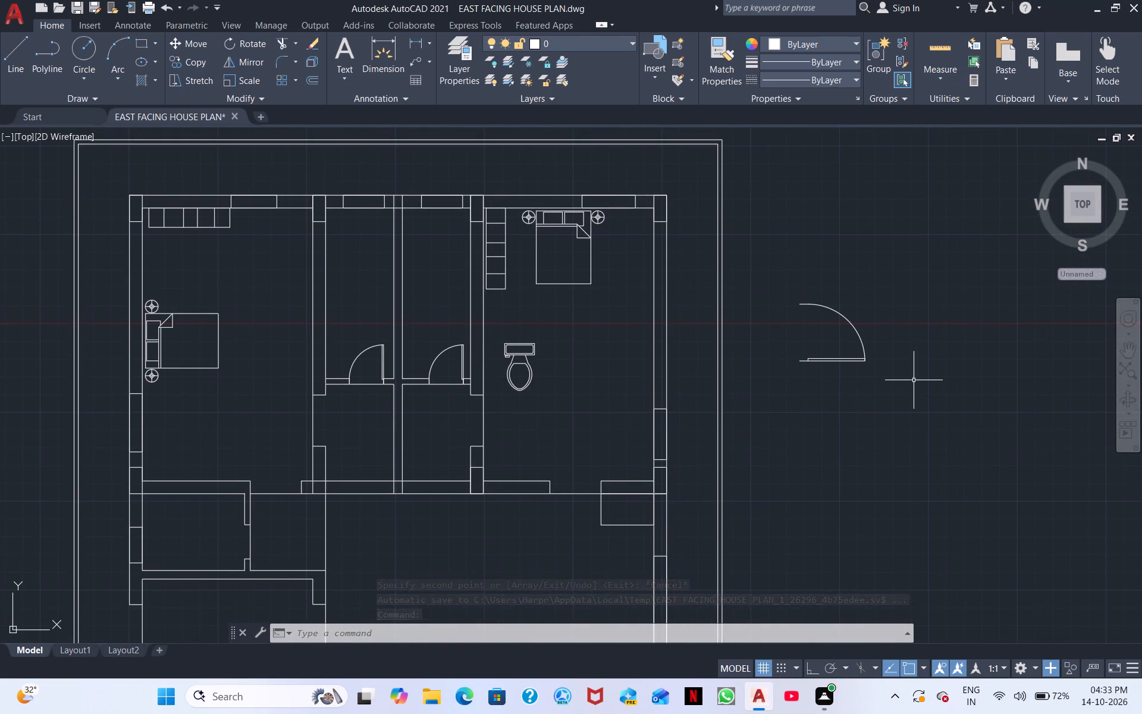
click(886, 394)
click(770, 287)
right_click(770, 287)
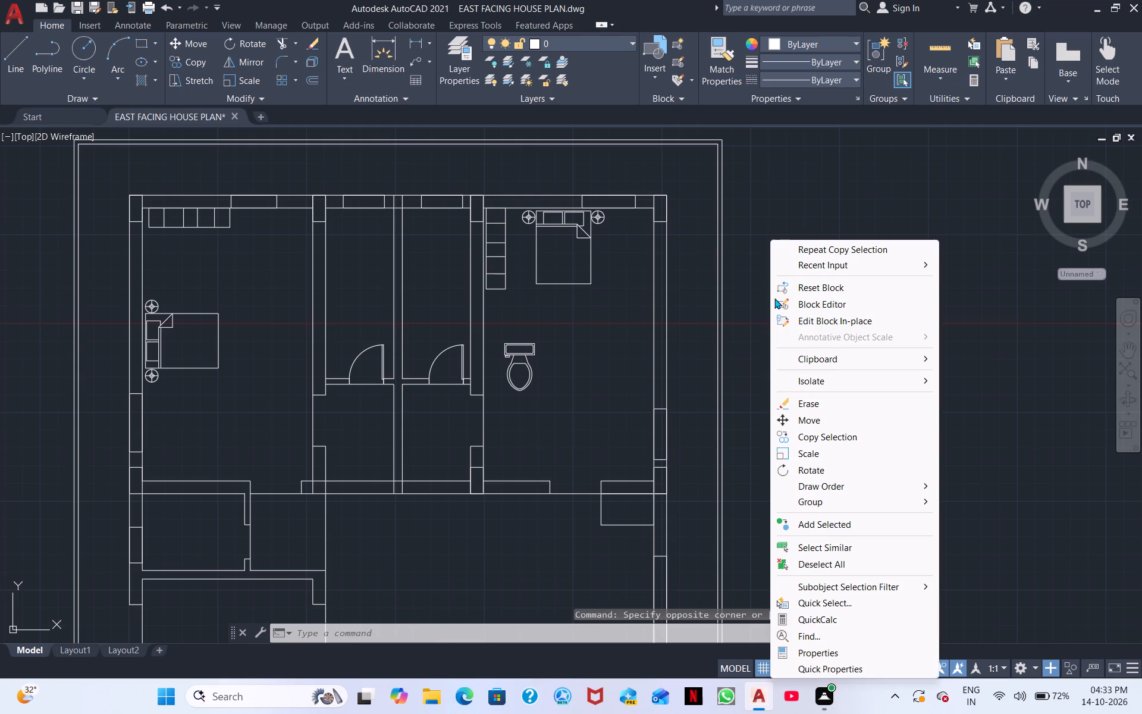
click(817, 432)
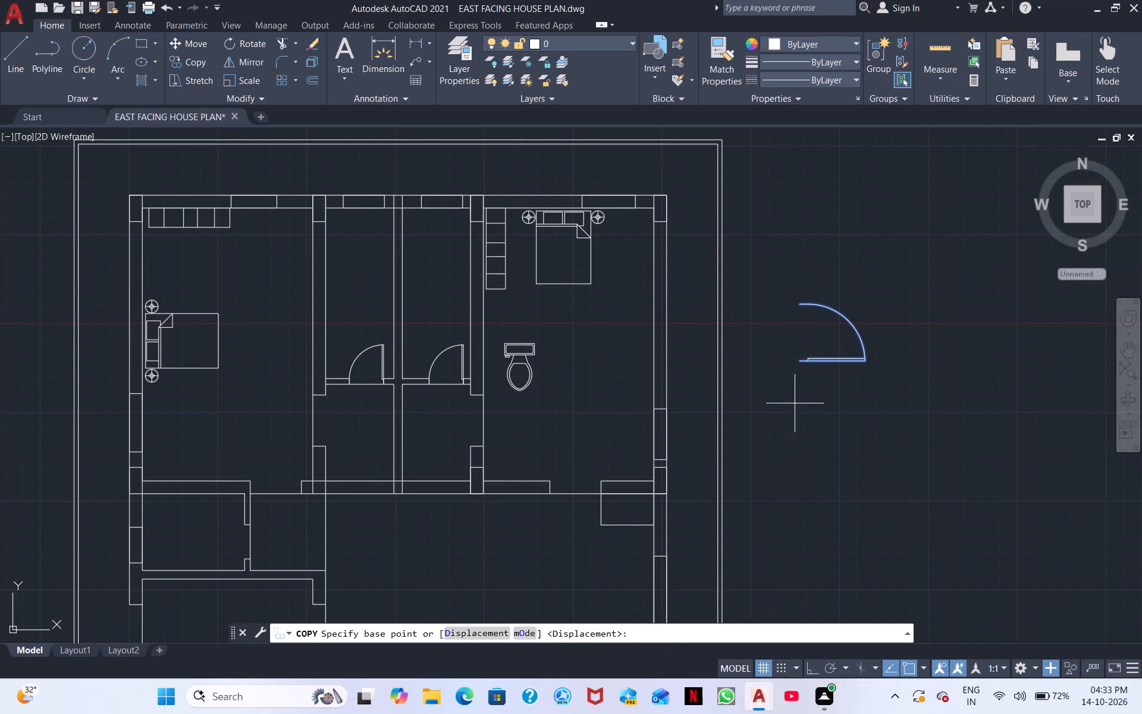
click(799, 364)
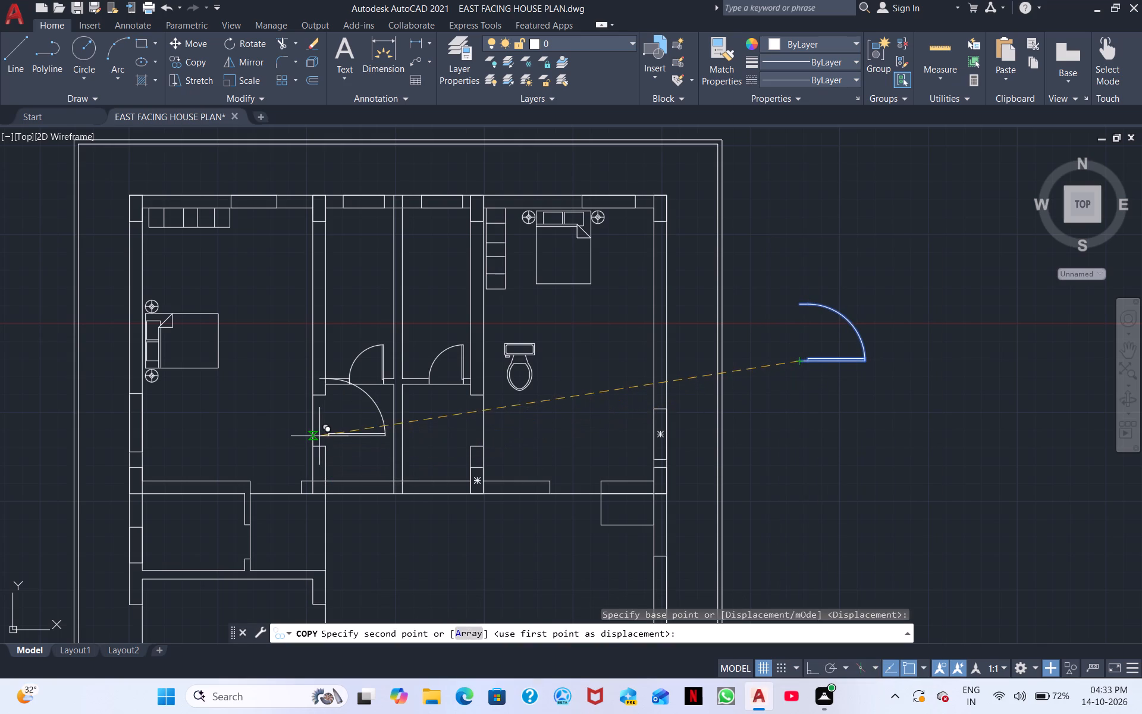
scroll(312, 442, up, 4)
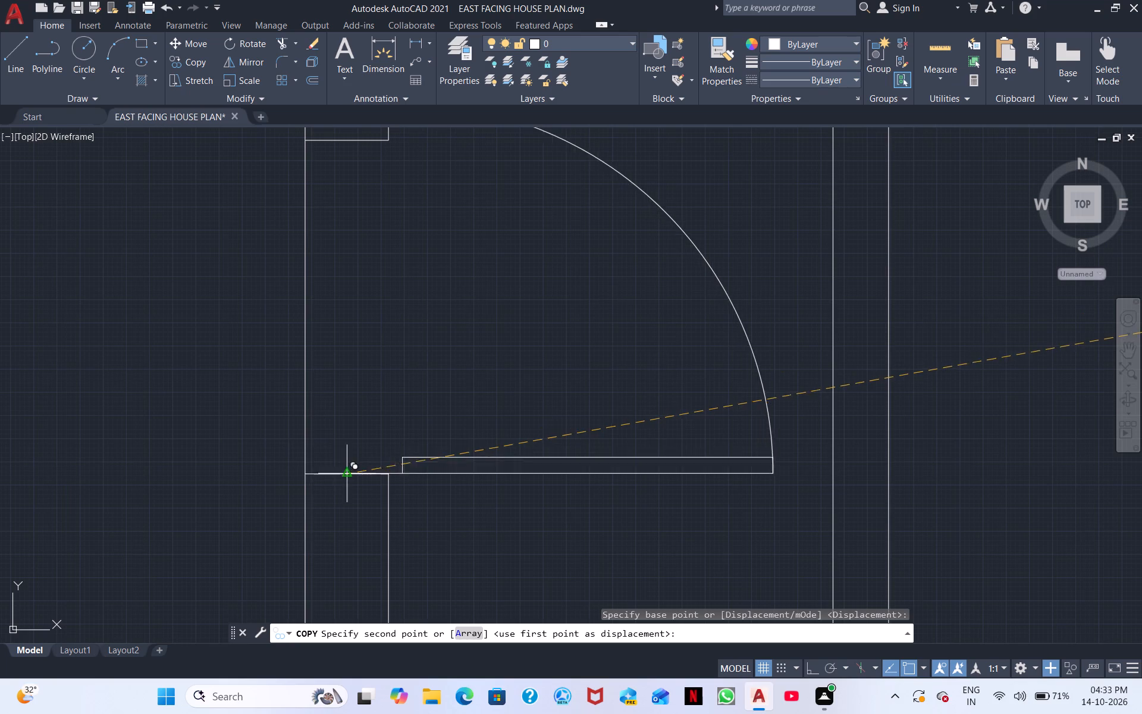
click(306, 472)
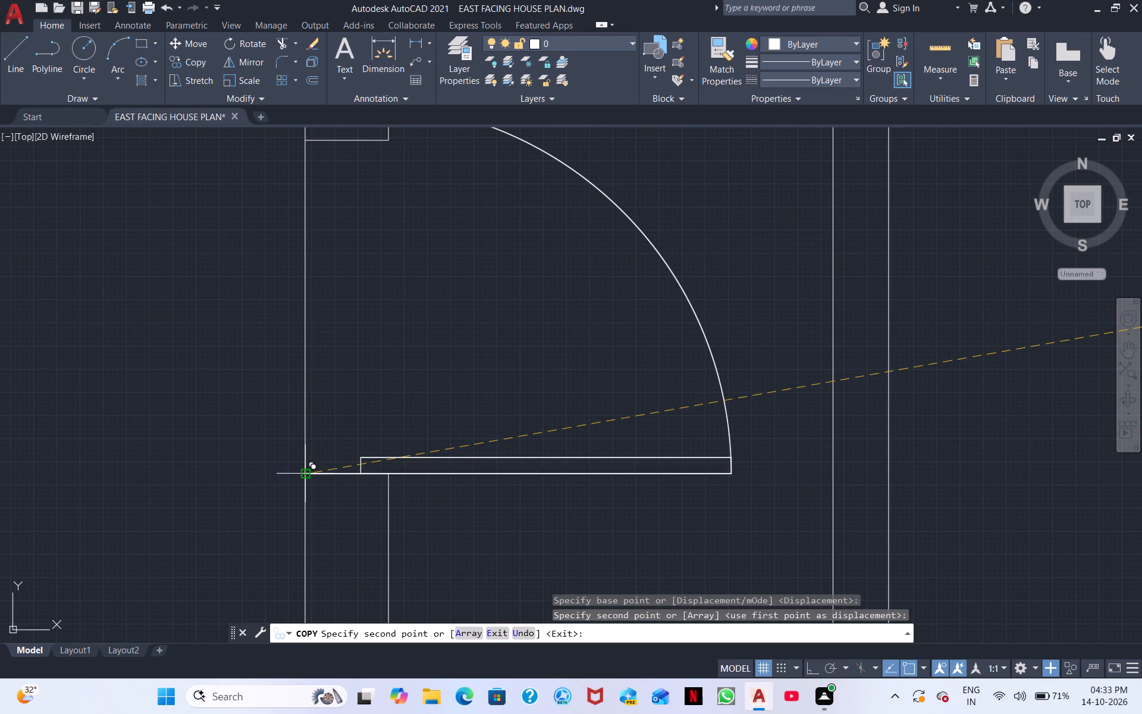
scroll(315, 465, down, 1)
right_click(362, 439)
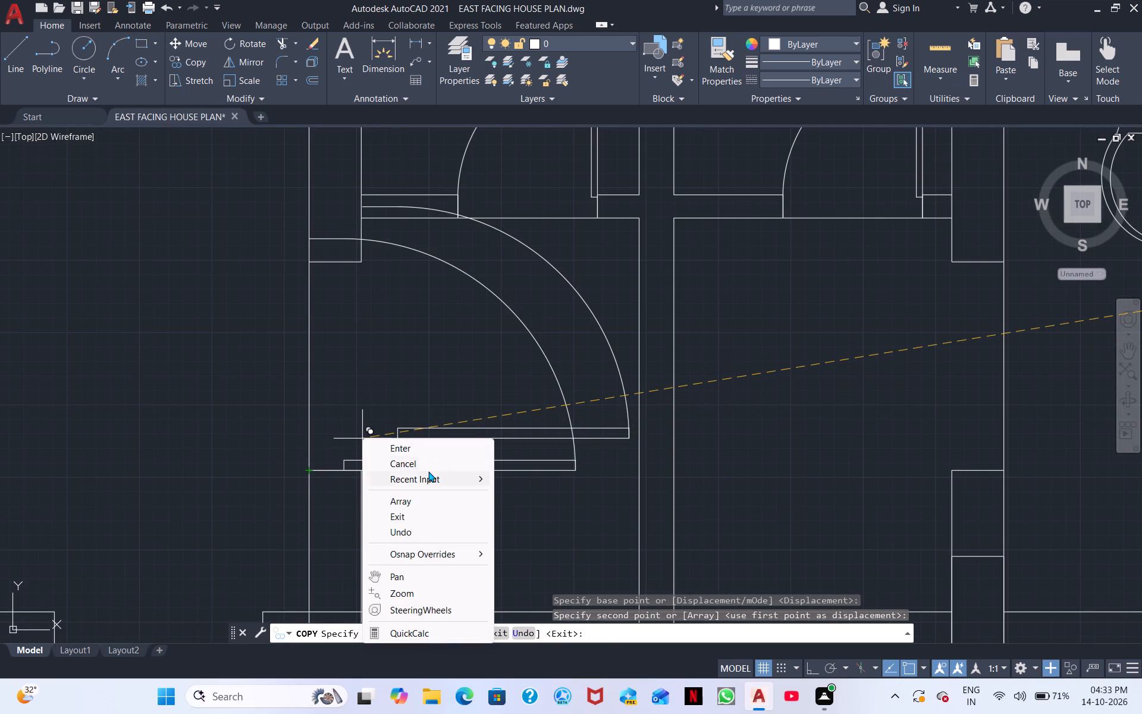
click(434, 464)
Scale the copied bedroom door down about its hinge corner so its swing ends at the opening's north jamb.
drag(446, 494, 420, 459)
click(407, 444)
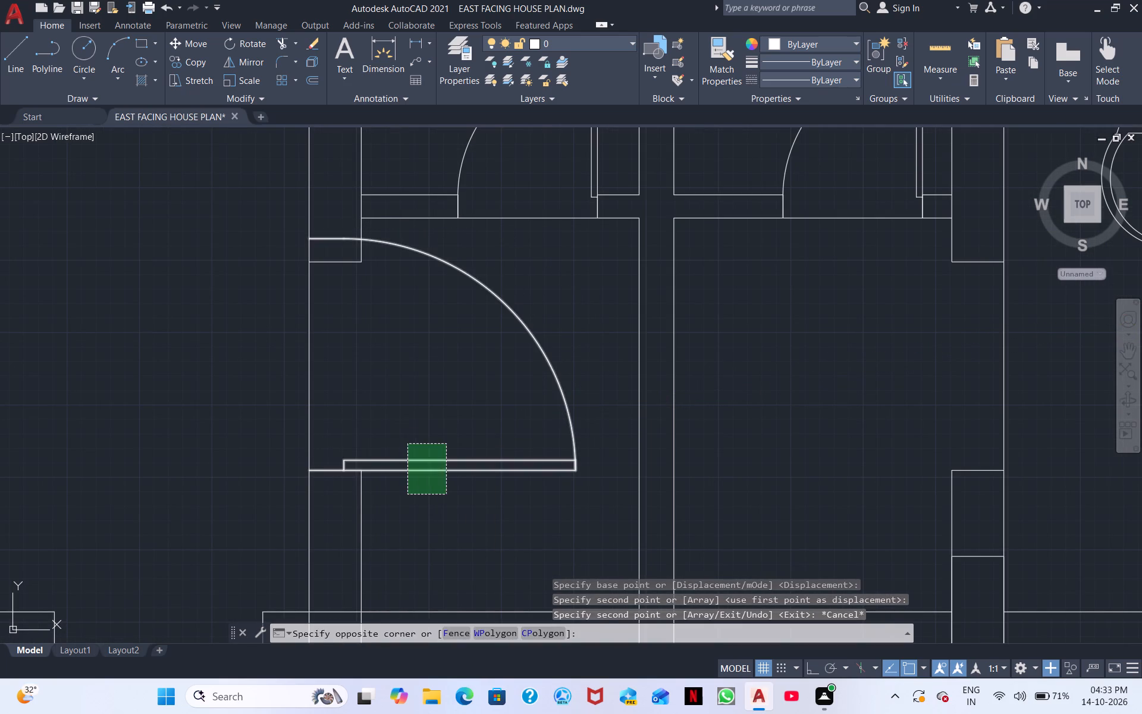
right_click(407, 444)
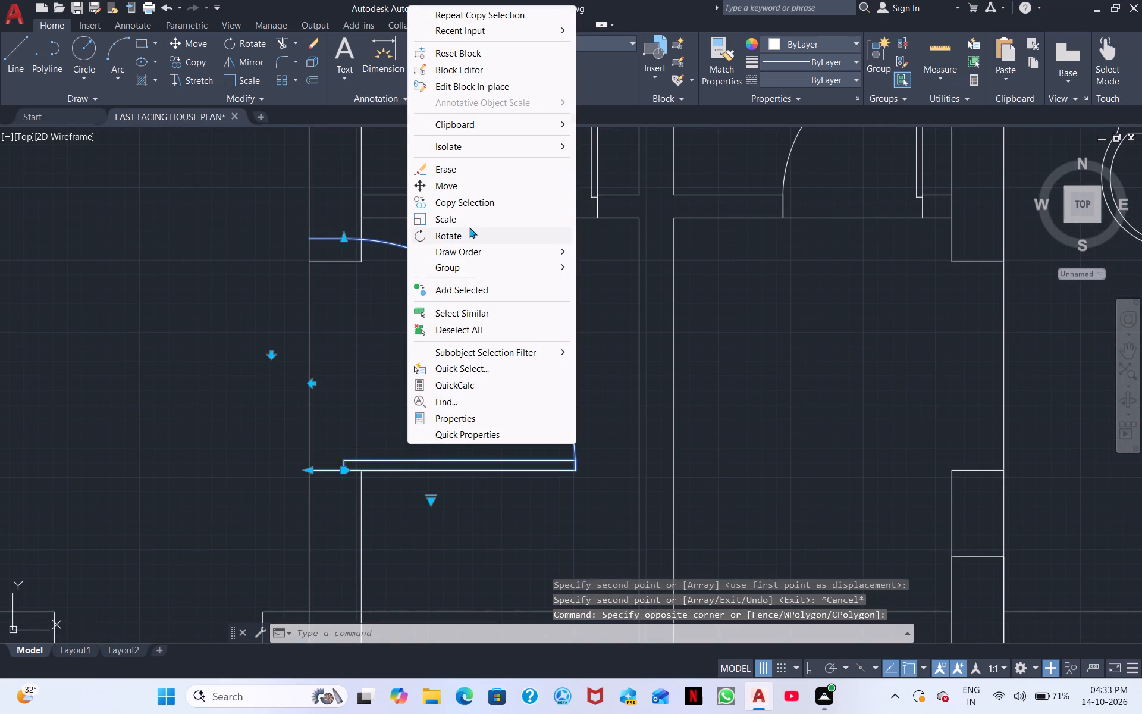
click(459, 222)
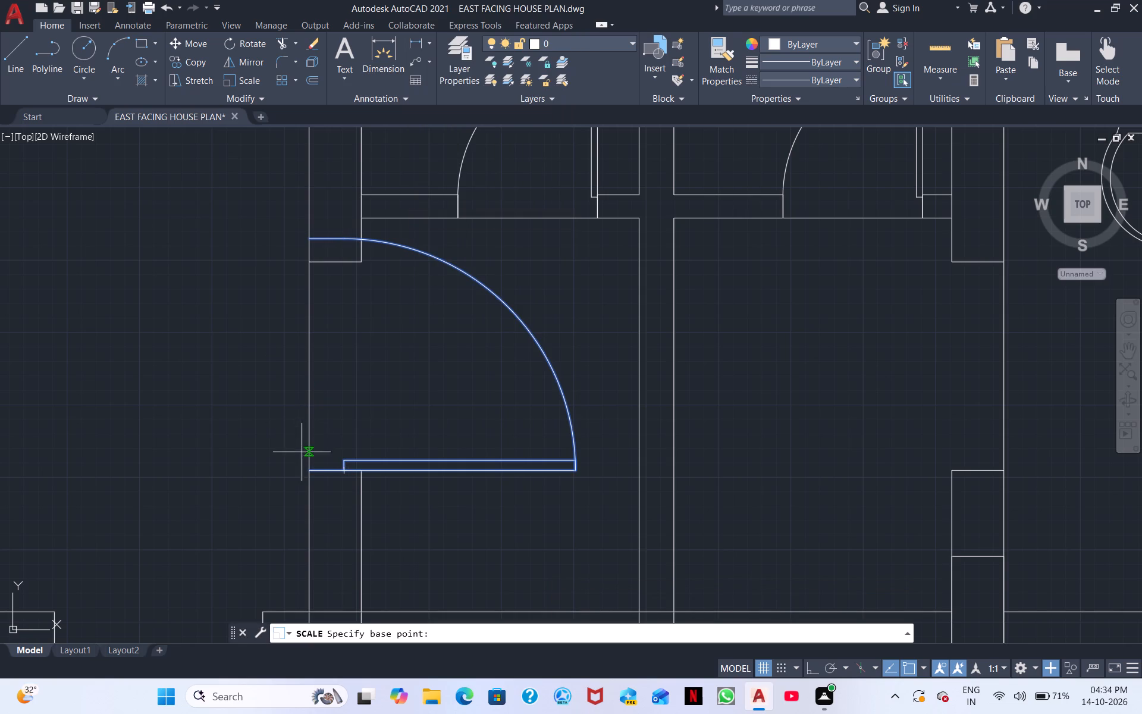
click(310, 467)
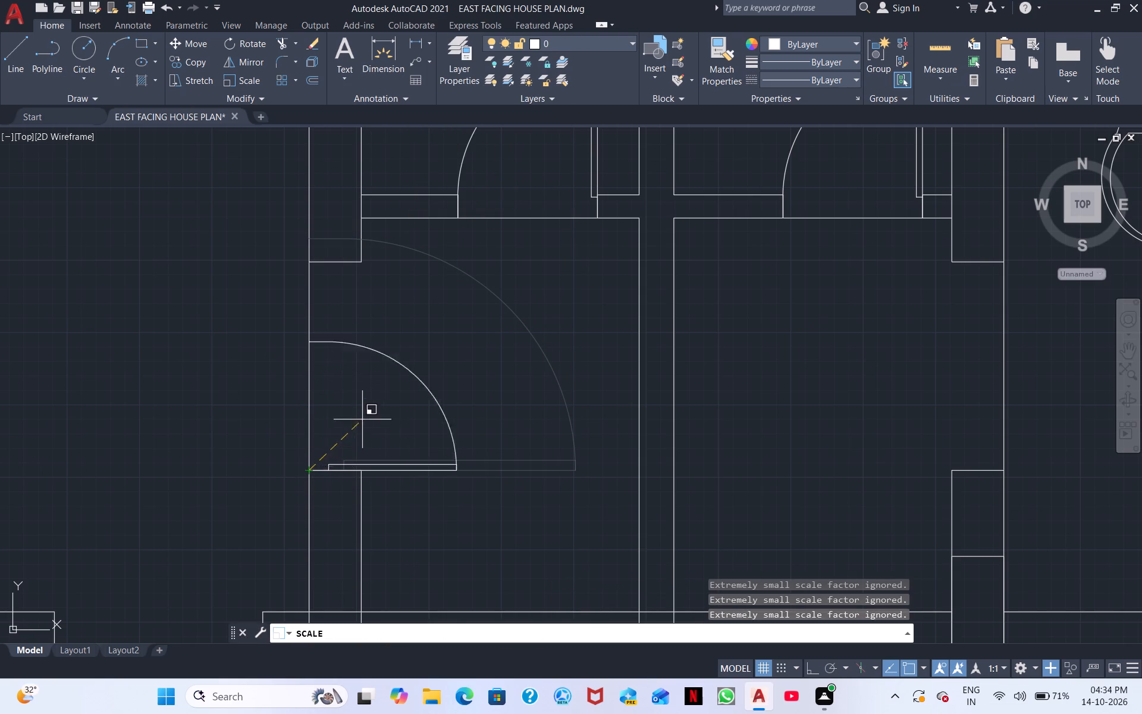
click(372, 368)
right_click(373, 368)
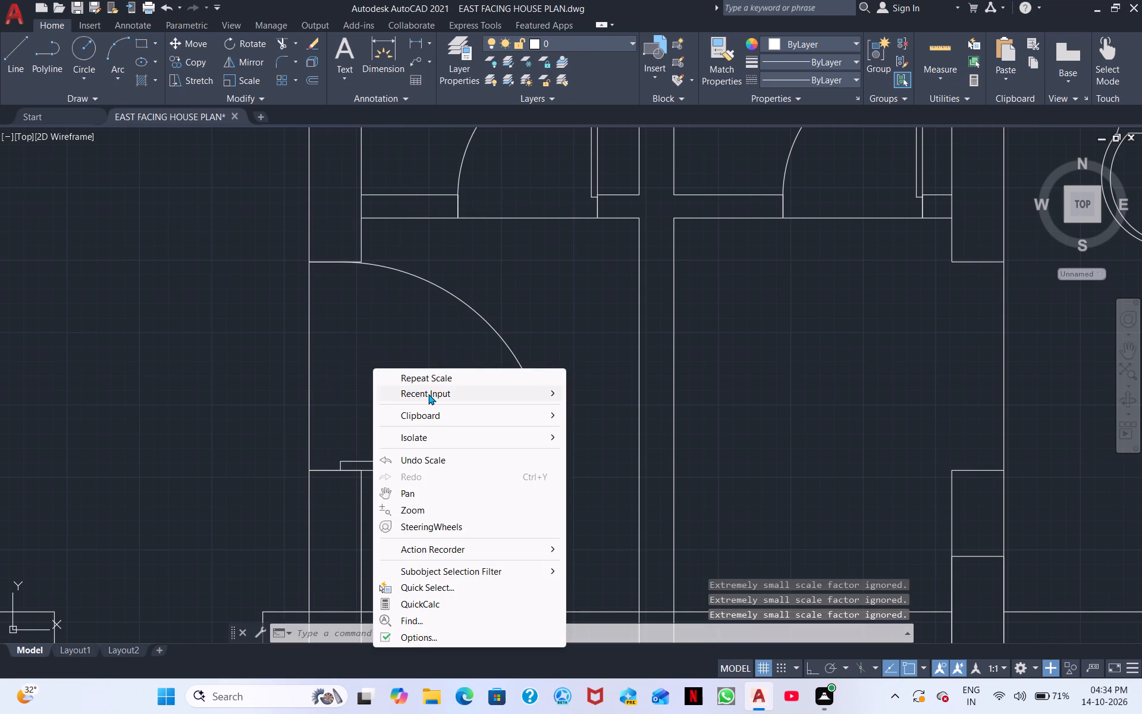
click(487, 312)
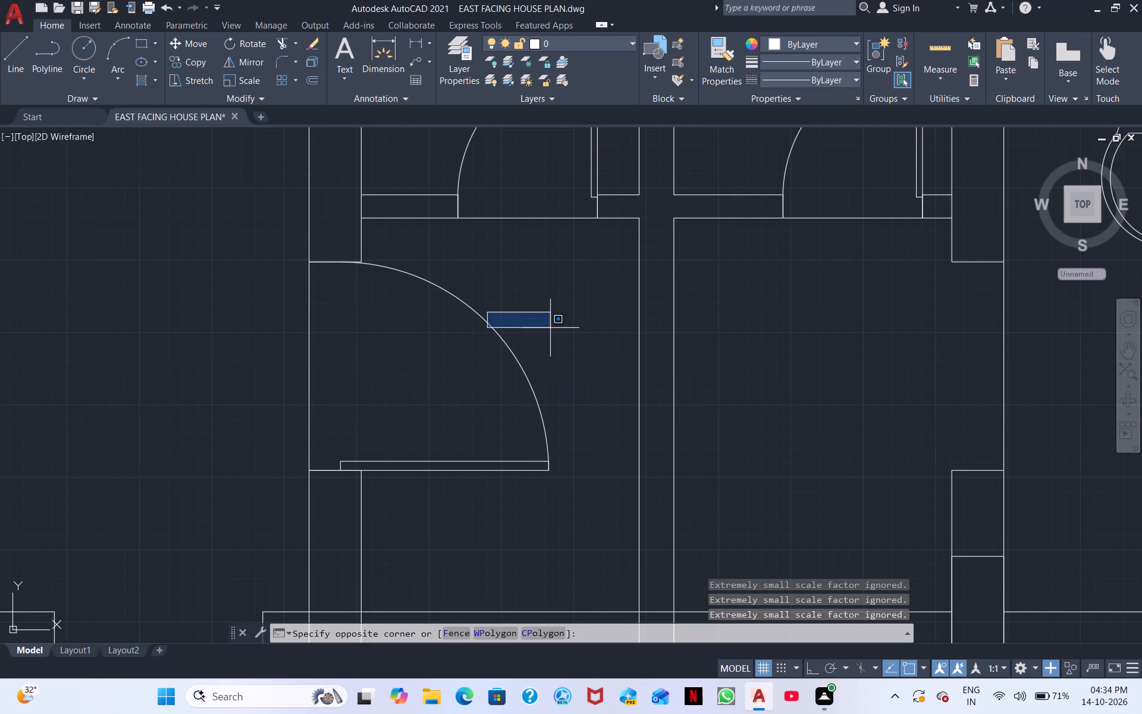
click(552, 328)
Copy the door outside the plan to the empty space southeast of it.
scroll(593, 339, down, 2)
middle_drag(707, 377, 475, 339)
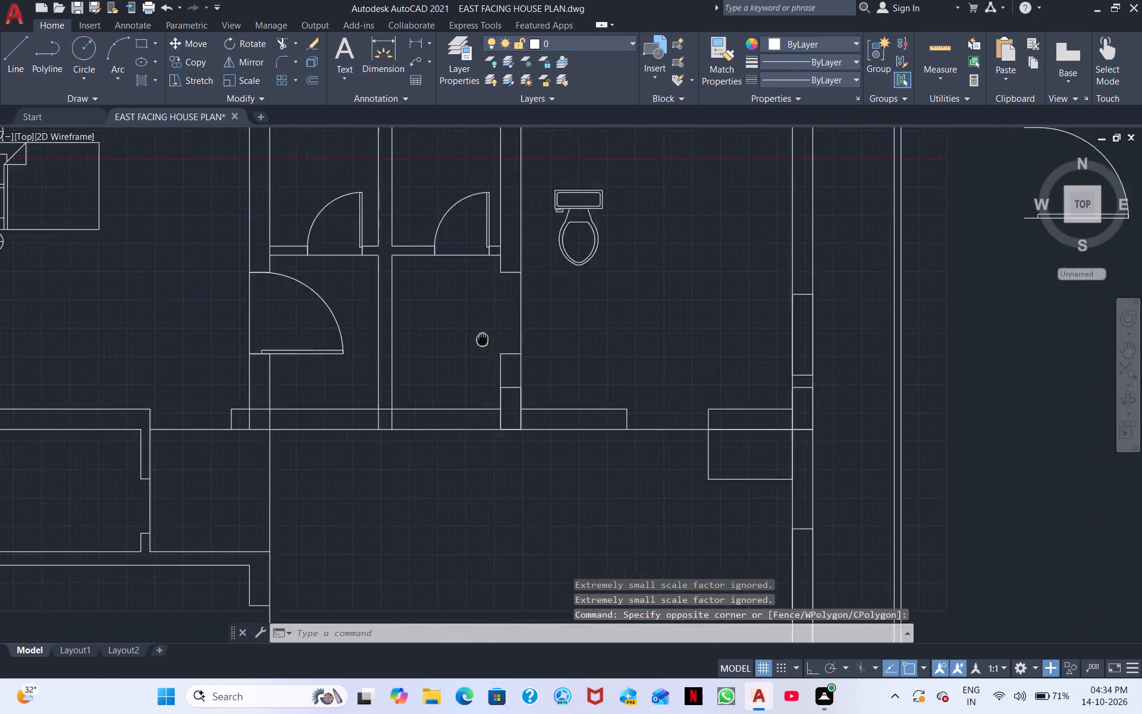
middle_drag(475, 339, 369, 331)
middle_drag(619, 327, 210, 312)
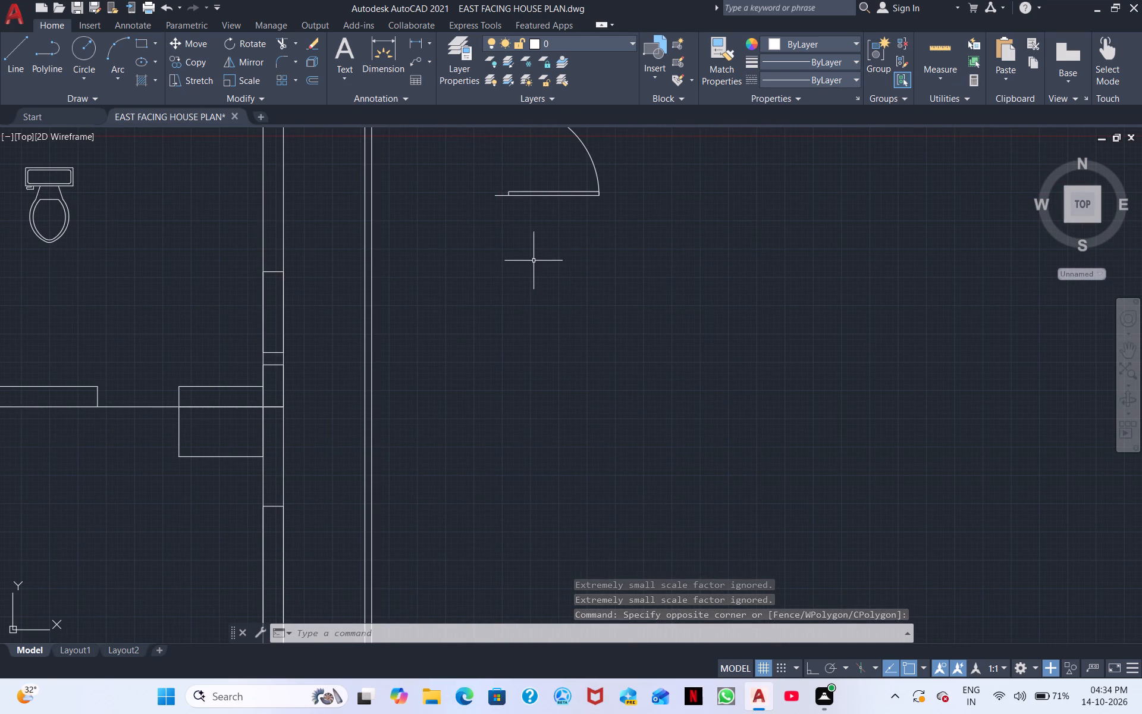
middle_drag(578, 212, 574, 246)
scroll(578, 229, down, 1)
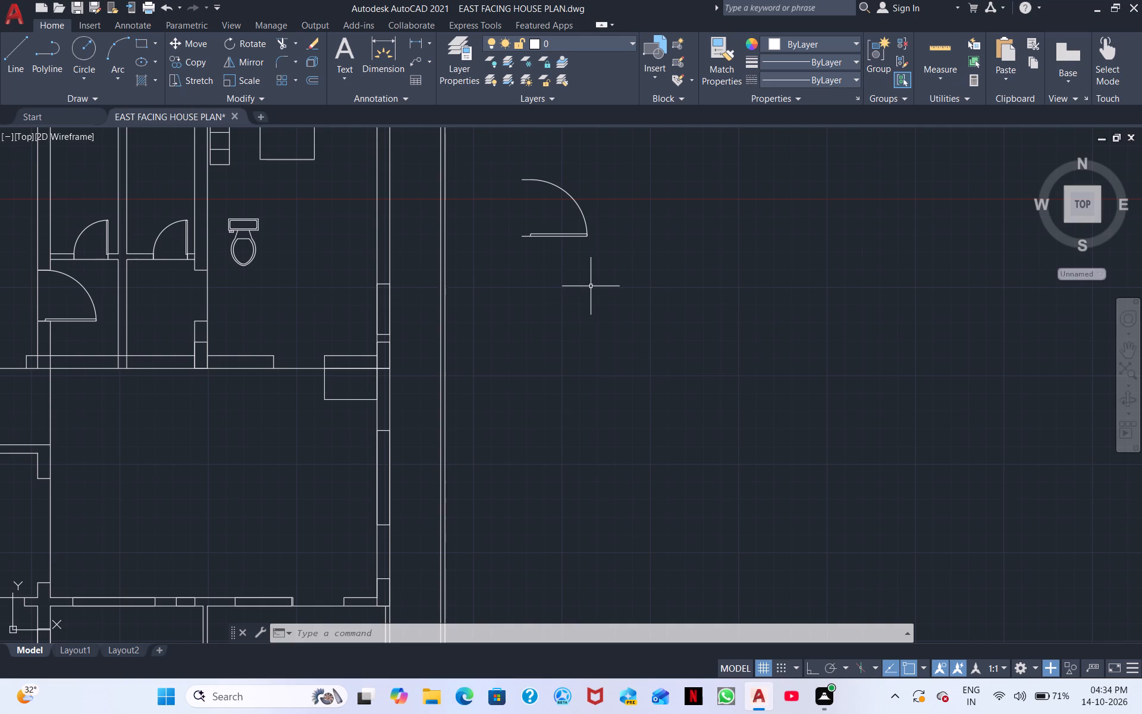
drag(608, 268, 524, 202)
double_click(520, 197)
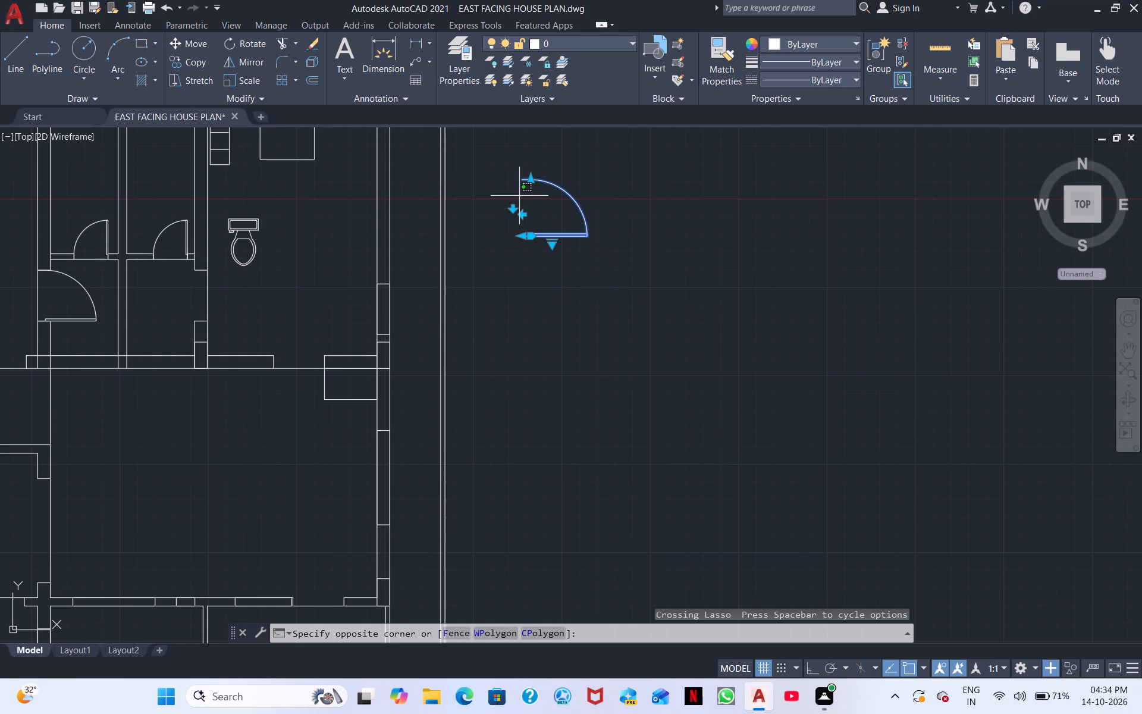
right_click(572, 234)
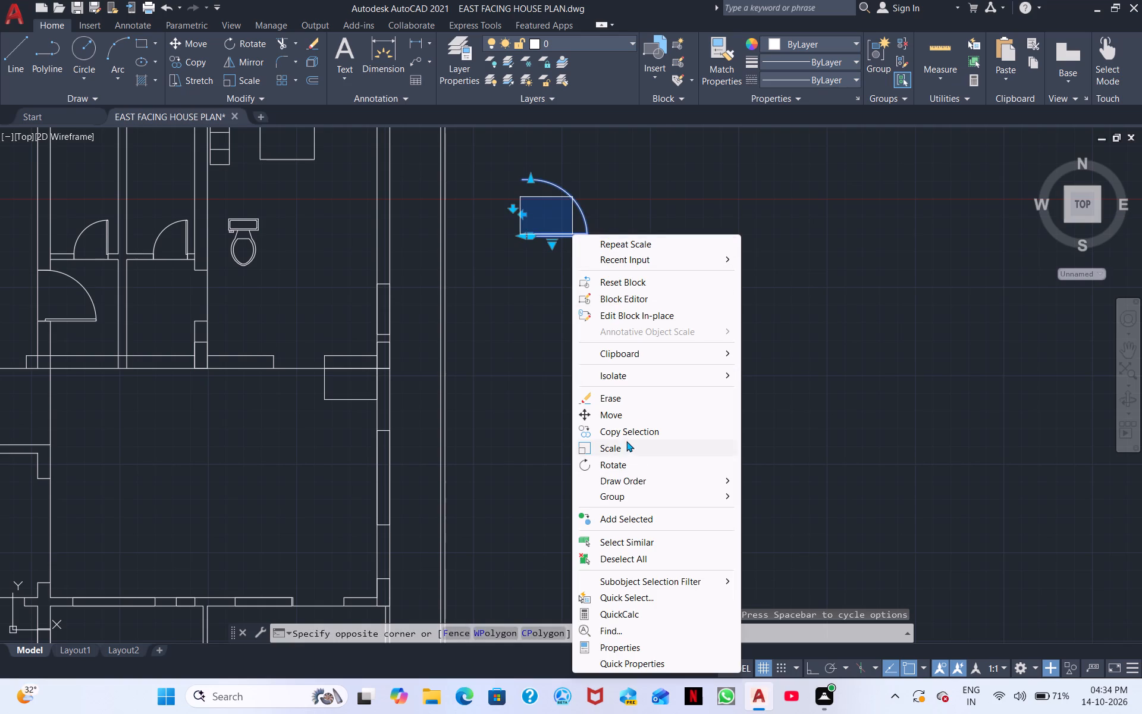
click(630, 436)
click(579, 230)
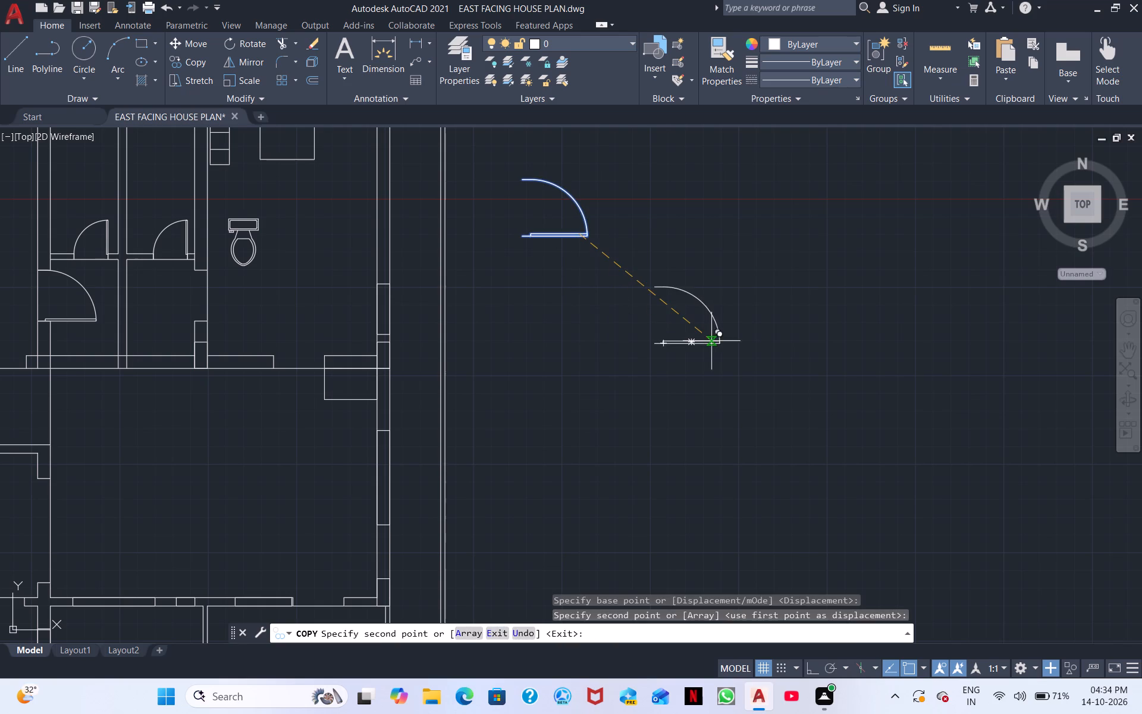
click(711, 341)
key(Escape)
Rotate the new door copy 180° about its leaf's western end with Ortho on.
drag(744, 375, 715, 363)
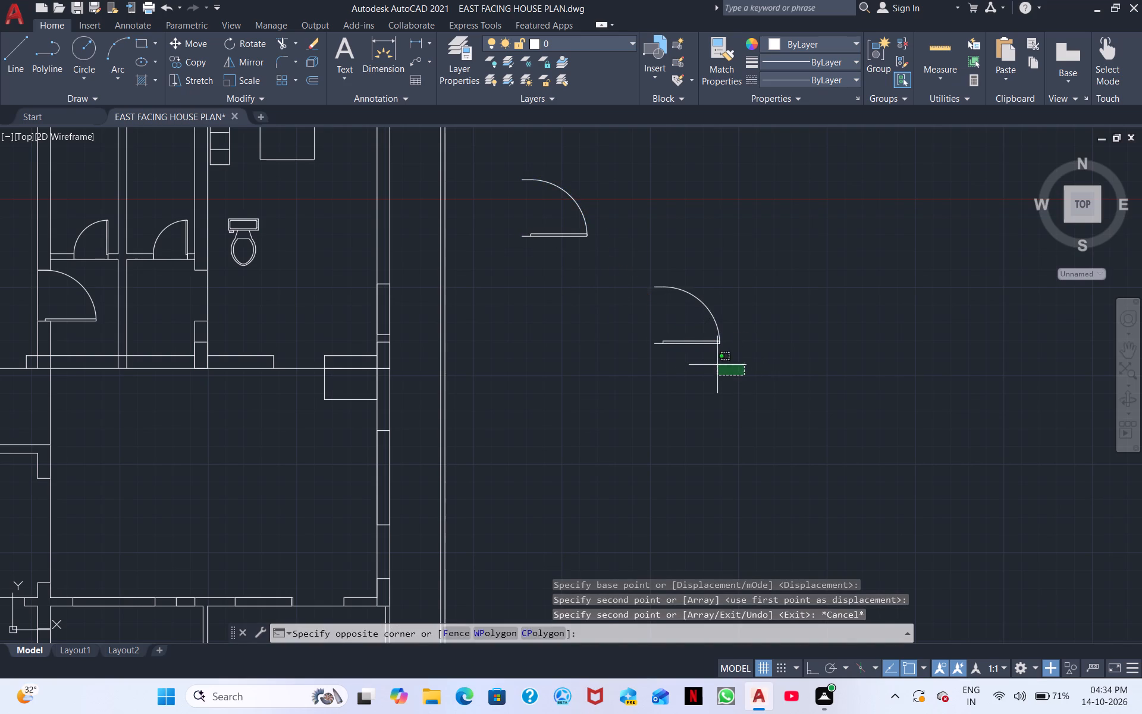
click(617, 295)
right_click(614, 297)
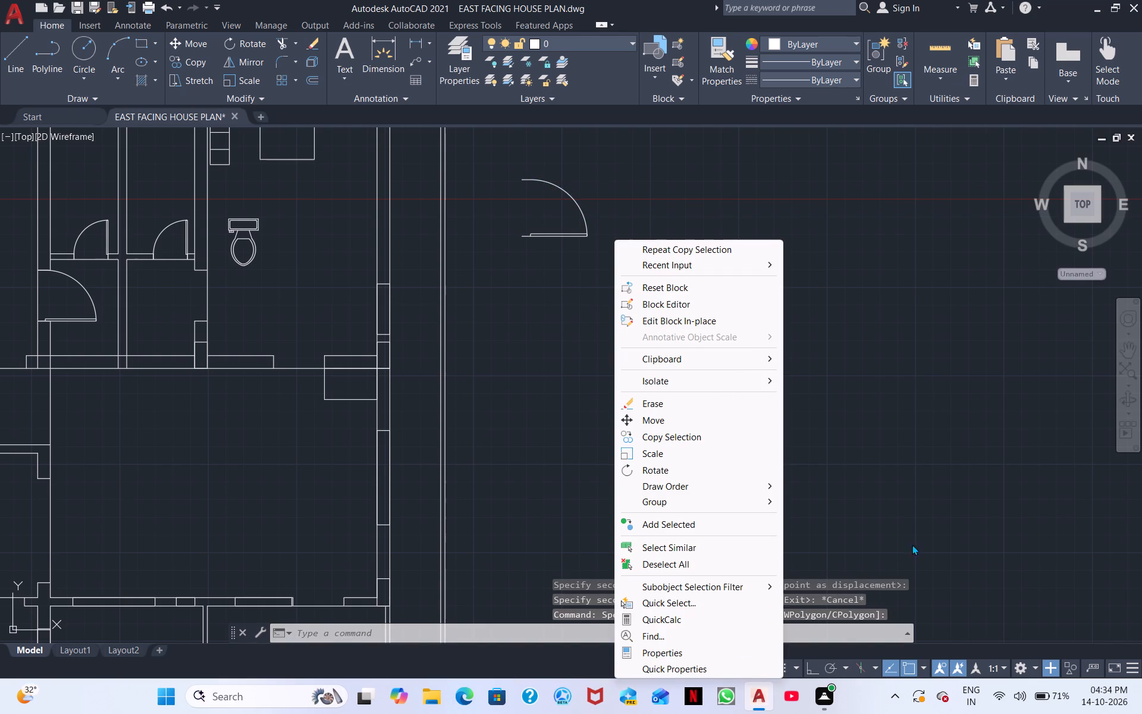
key(Escape)
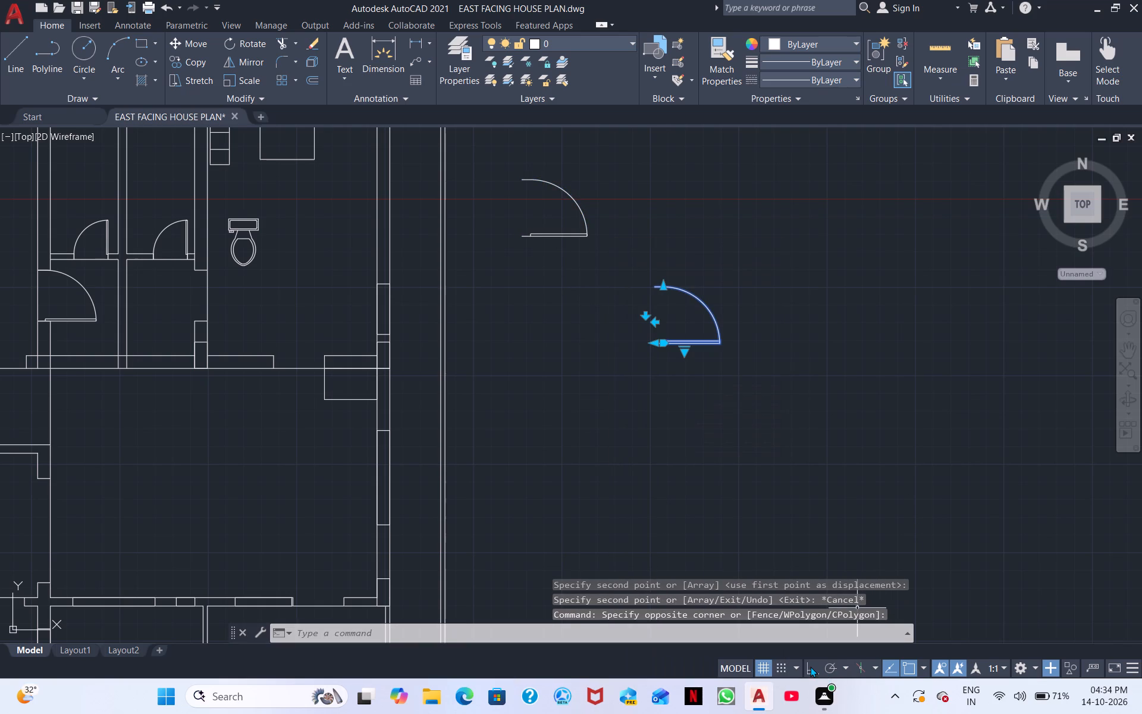
click(810, 666)
right_click(691, 399)
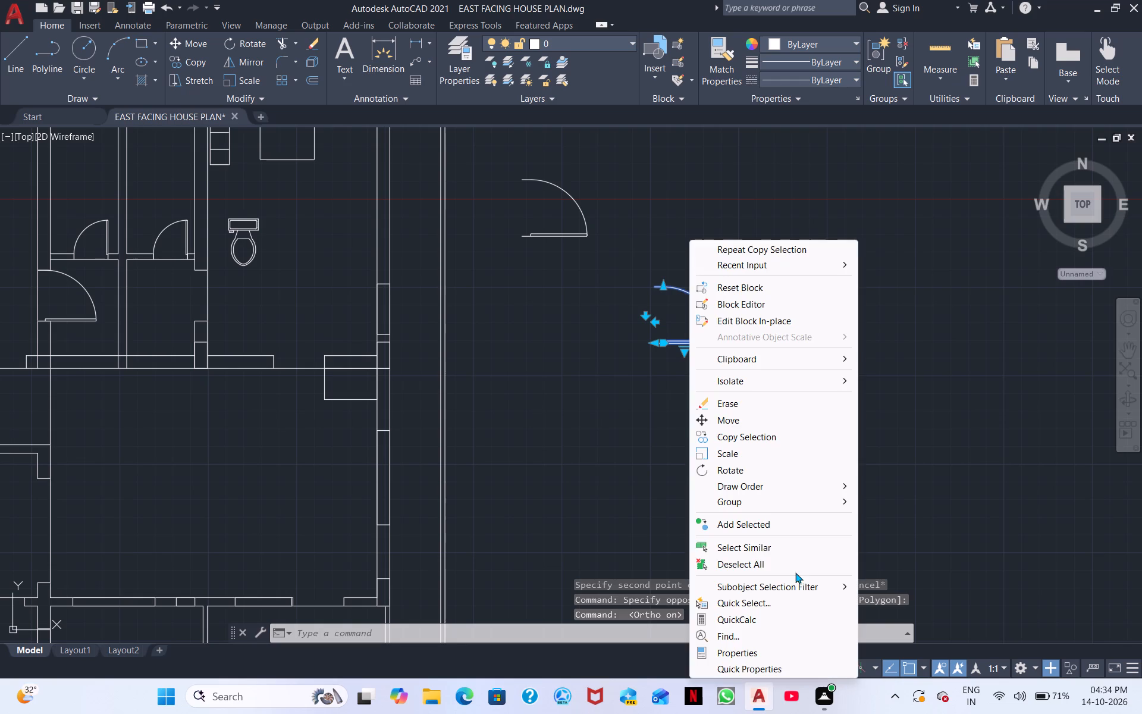
click(730, 471)
click(655, 345)
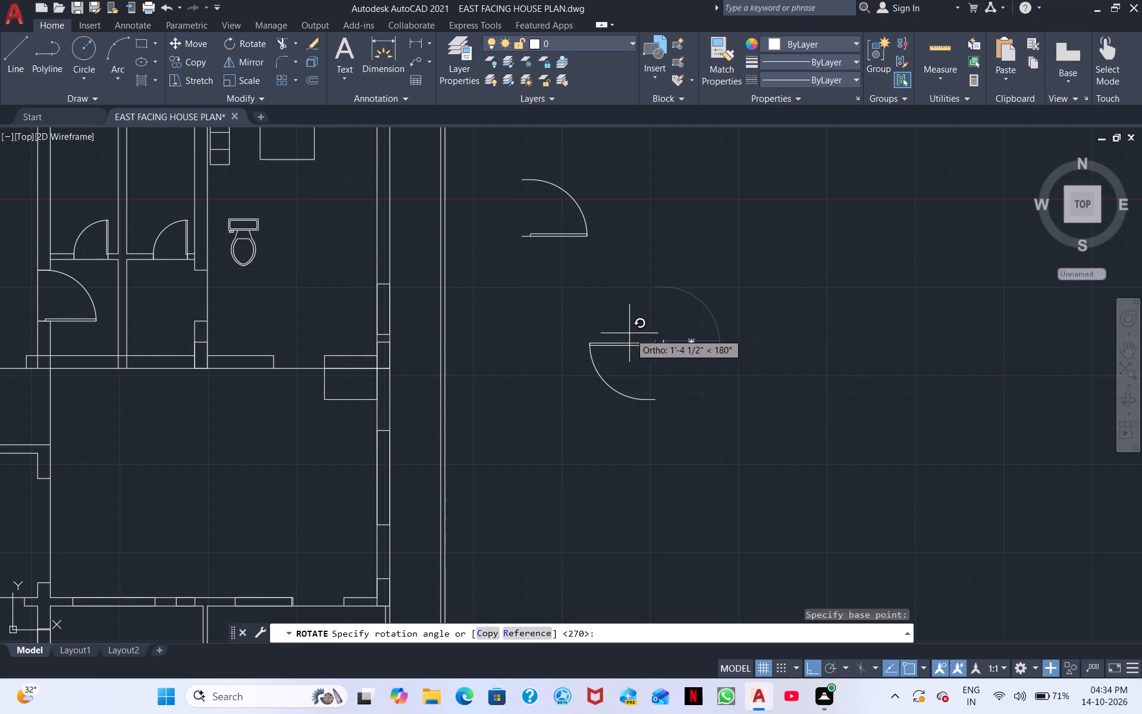
click(544, 381)
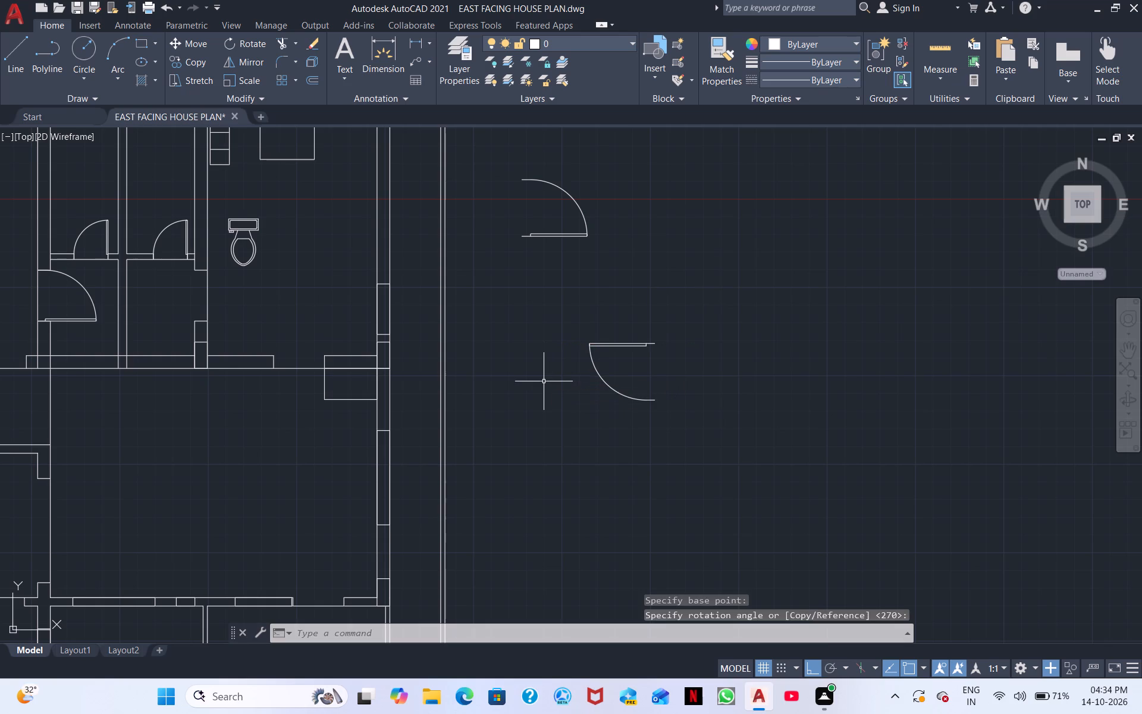
key(Escape)
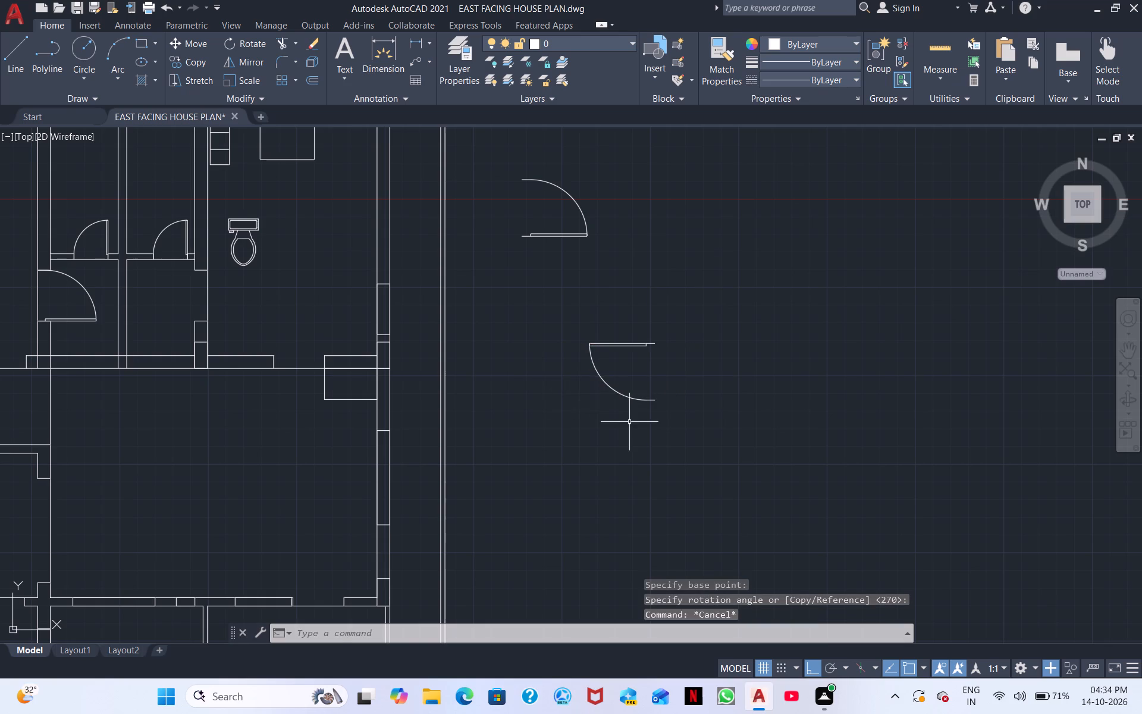
Mirror the rotated door northward about its leaf's outer edge line, keeping the source door.
drag(632, 424, 615, 396)
click(567, 321)
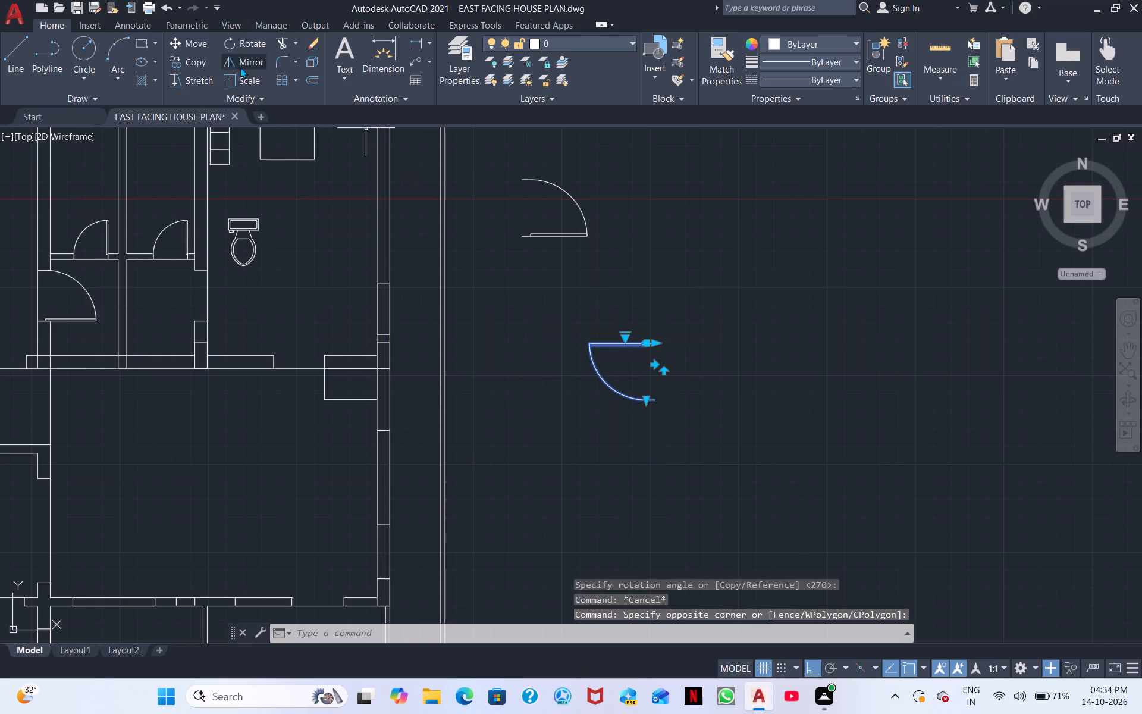
click(240, 67)
scroll(657, 347, up, 2)
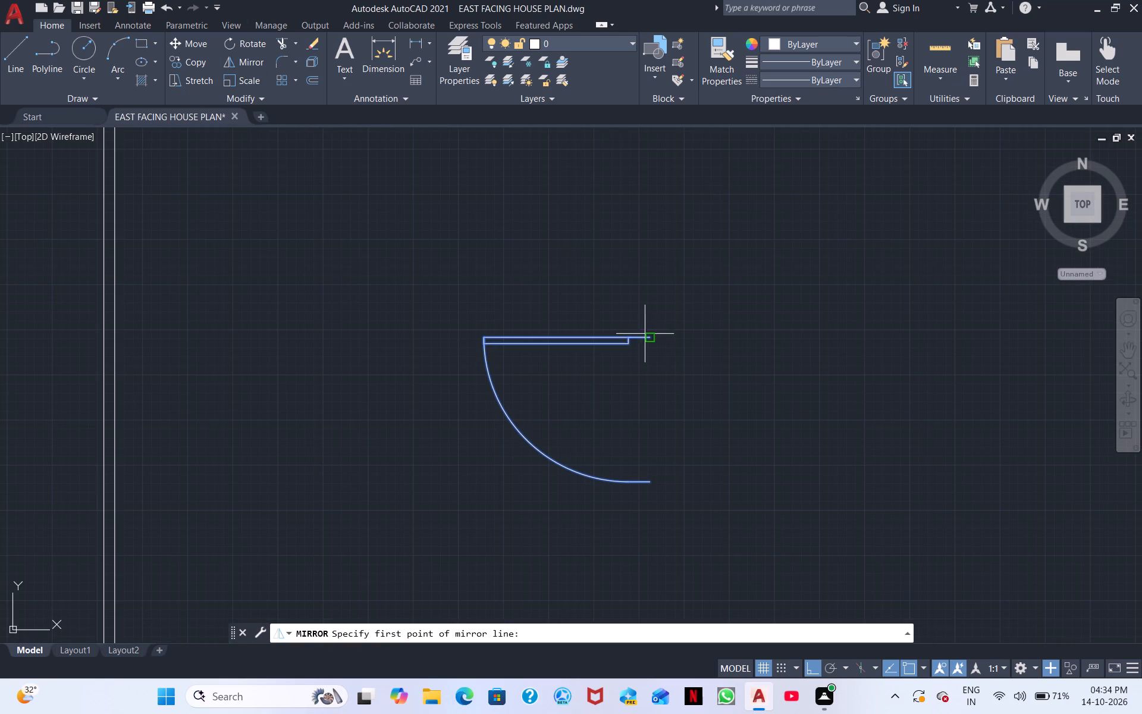
click(650, 339)
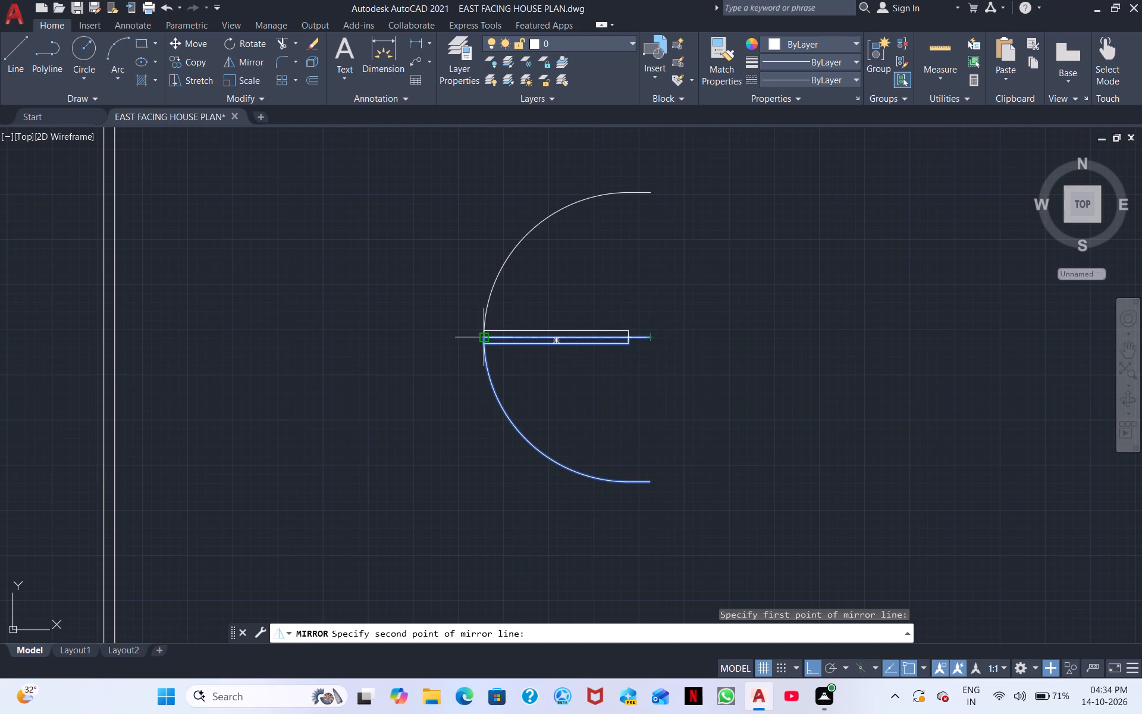
click(485, 335)
right_click(537, 453)
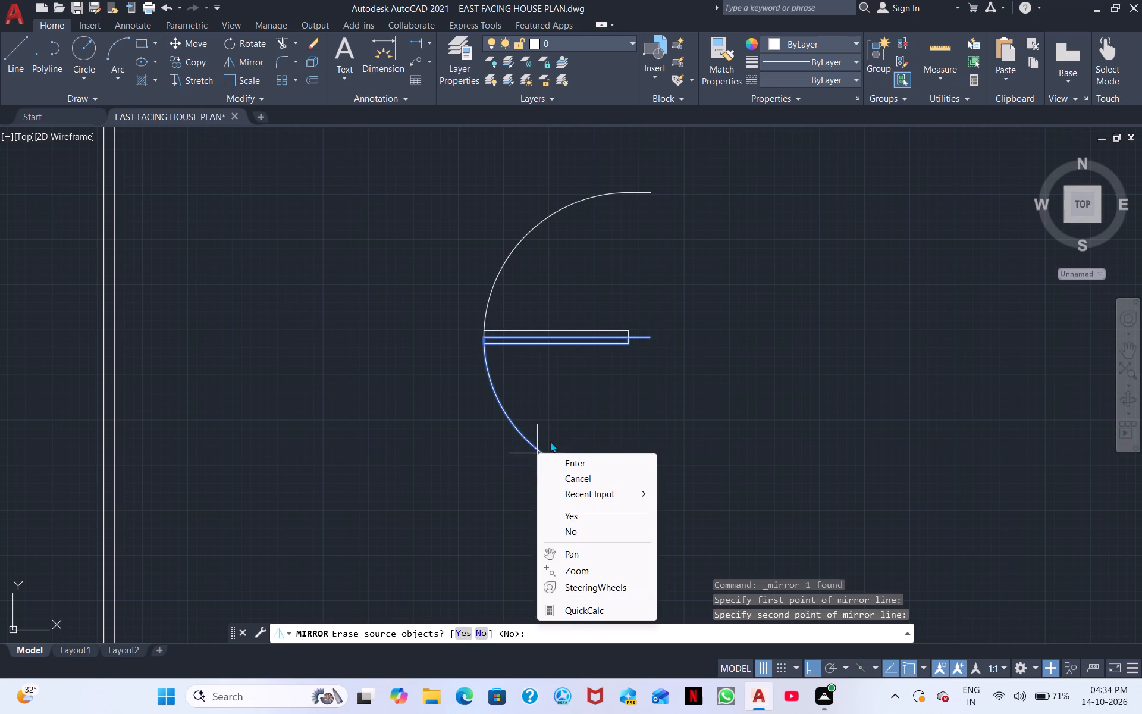
click(592, 461)
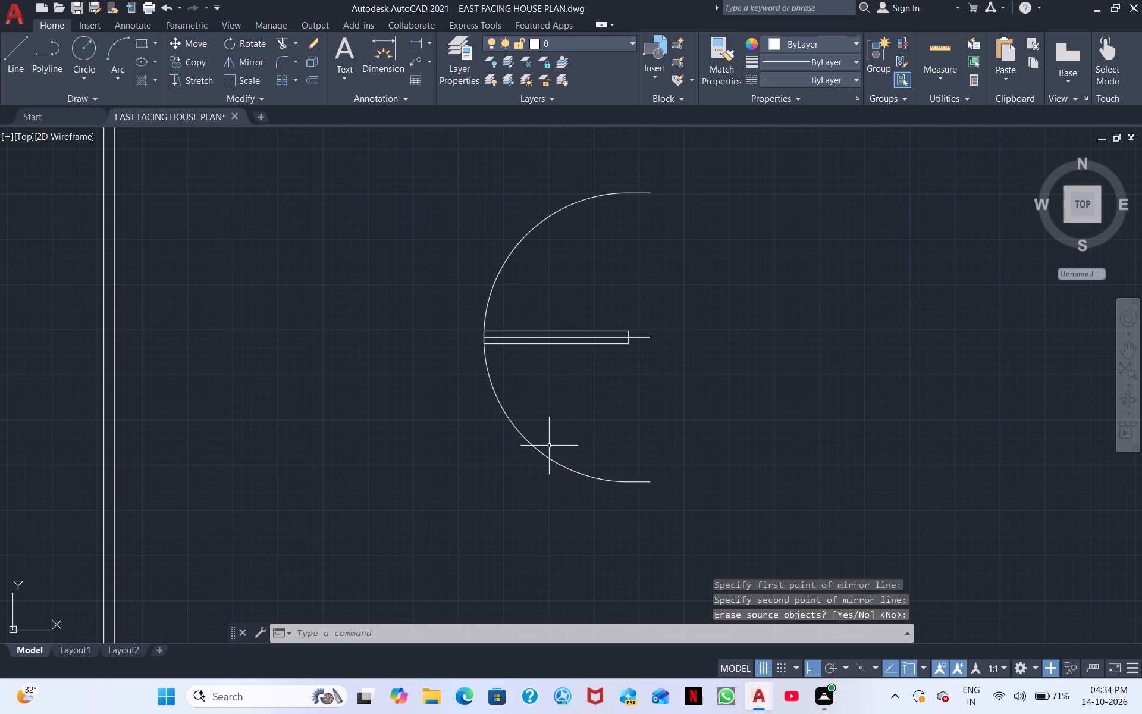
Erase the south-swinging source door, leaving only the mirrored one.
click(547, 446)
drag(547, 447, 515, 447)
drag(550, 475, 506, 433)
click(485, 422)
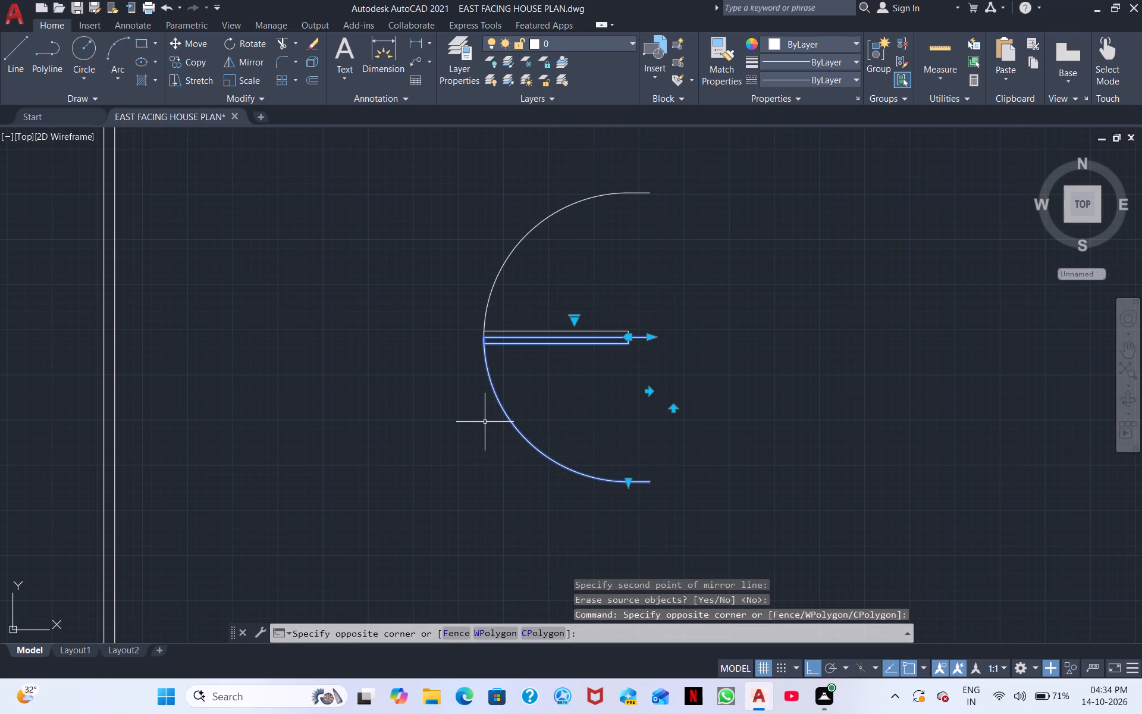
right_click(485, 422)
click(523, 402)
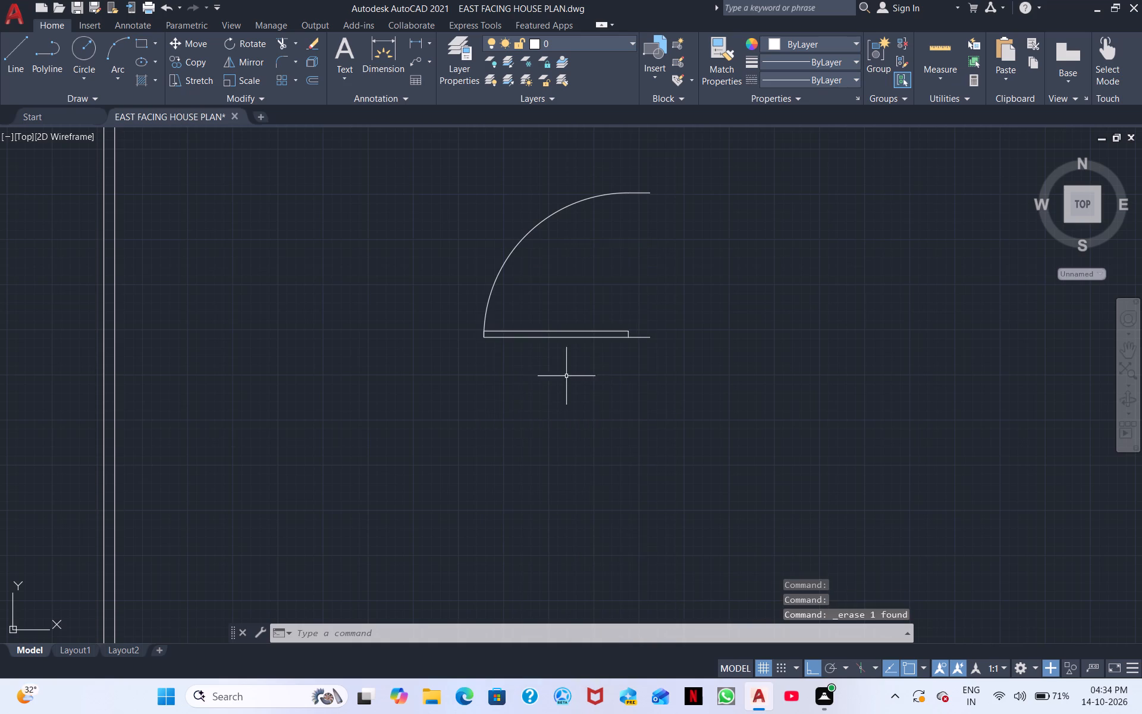
Move the mirrored door by its leaf's eastern end to the south jamb of the eastern bedroom's west-wall opening, with Ortho off.
scroll(569, 371, up, 1)
click(689, 315)
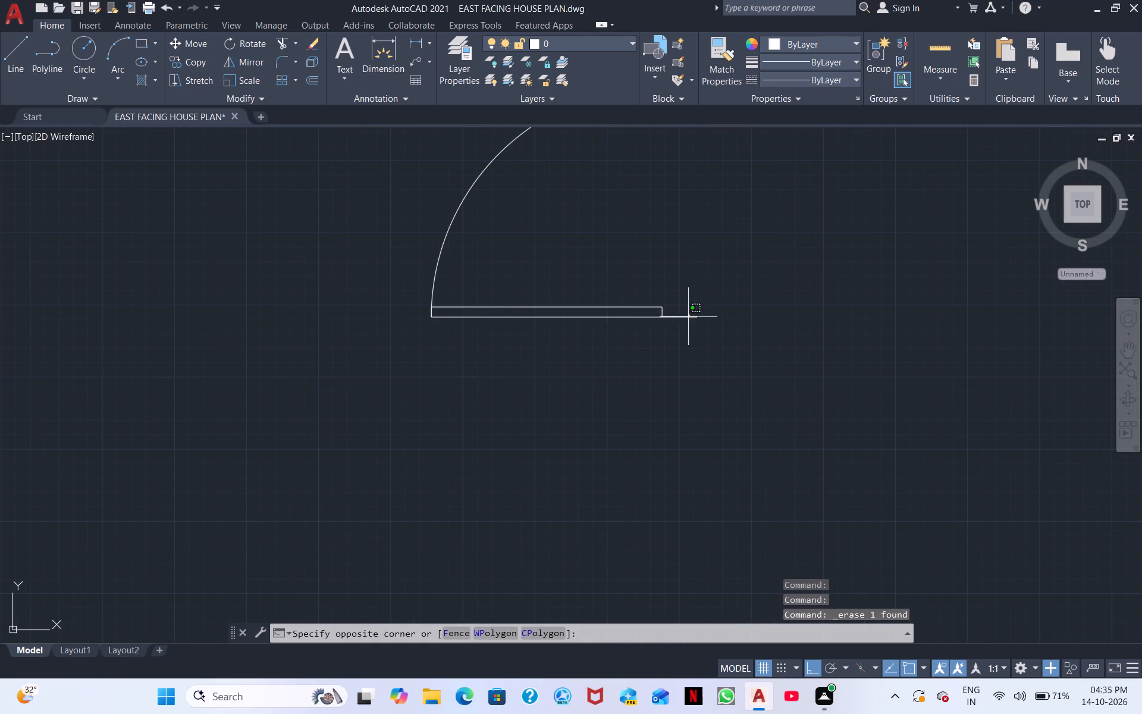
click(506, 297)
right_drag(474, 335, 466, 350)
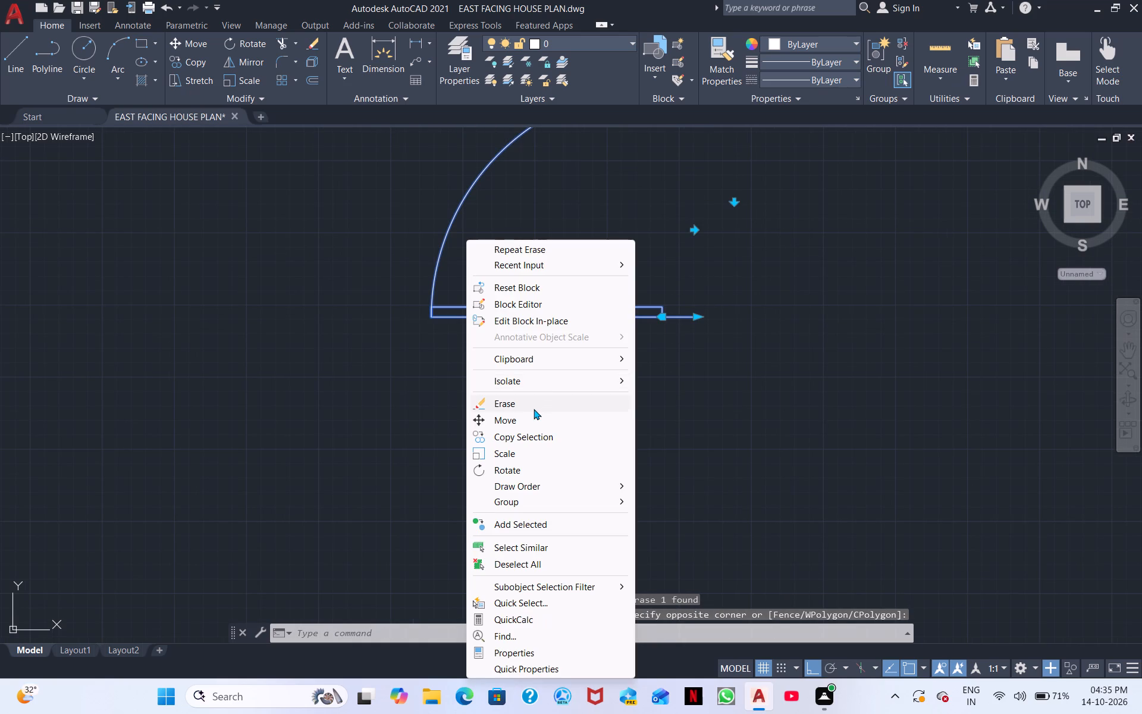
click(523, 422)
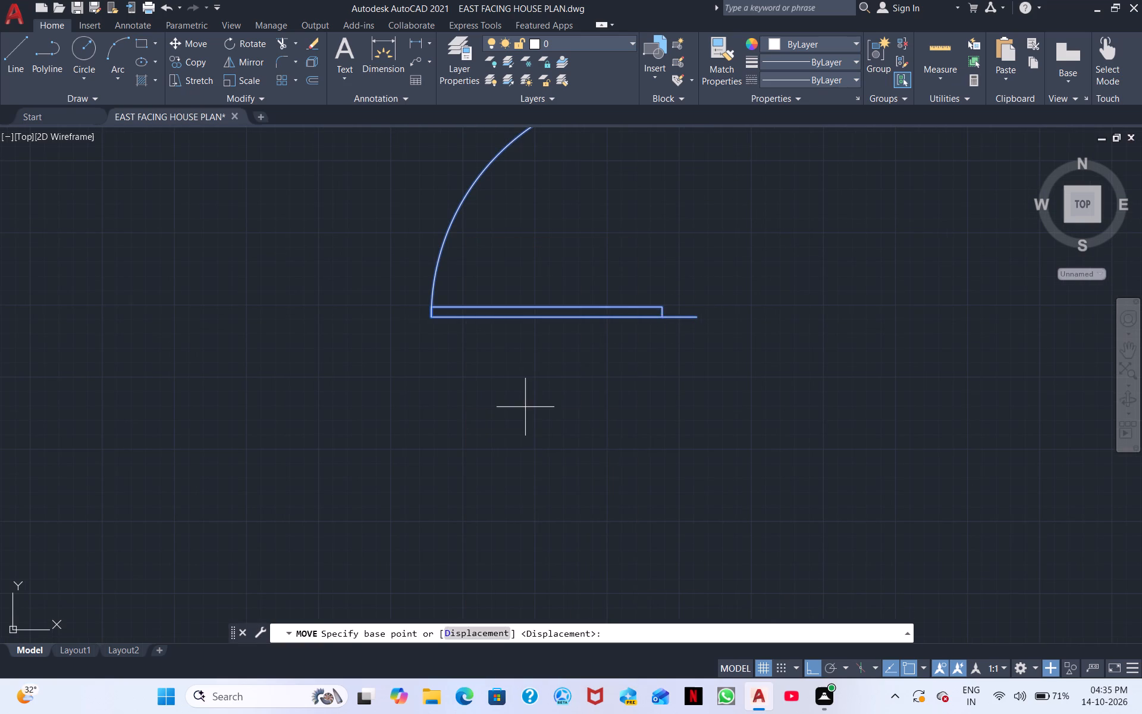
scroll(525, 407, up, 1)
drag(801, 267, 795, 273)
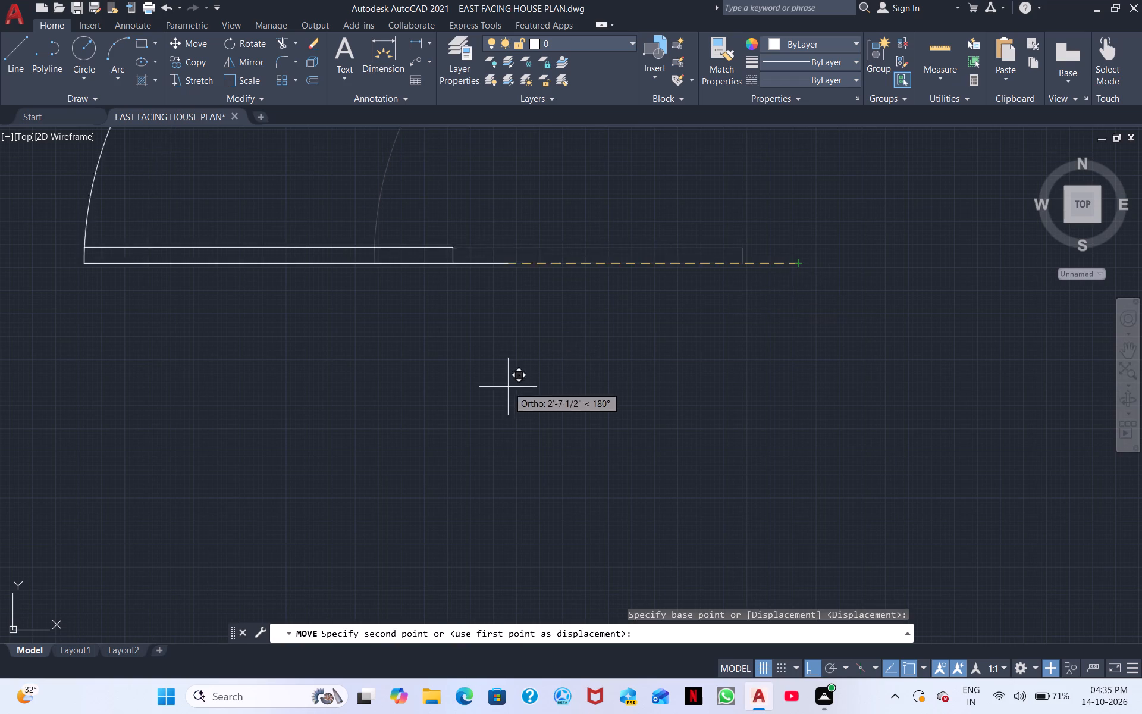
middle_drag(508, 387, 1022, 421)
scroll(942, 457, down, 2)
scroll(435, 418, down, 1)
middle_drag(424, 397, 848, 409)
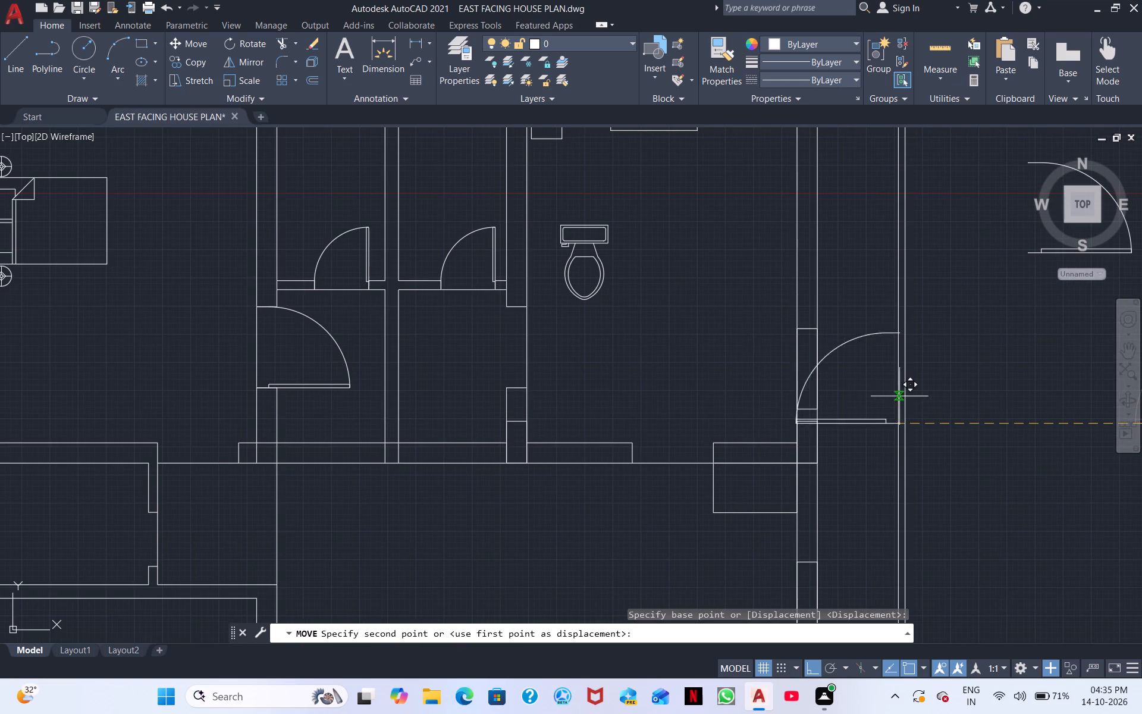
click(810, 664)
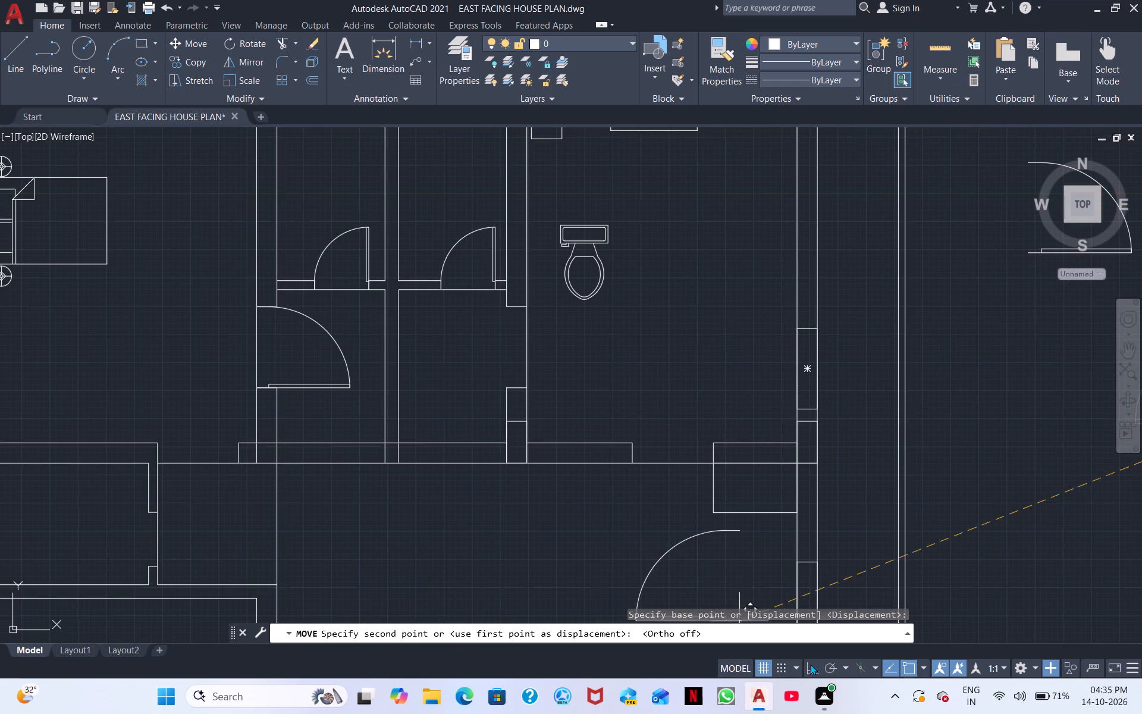
scroll(522, 397, up, 2)
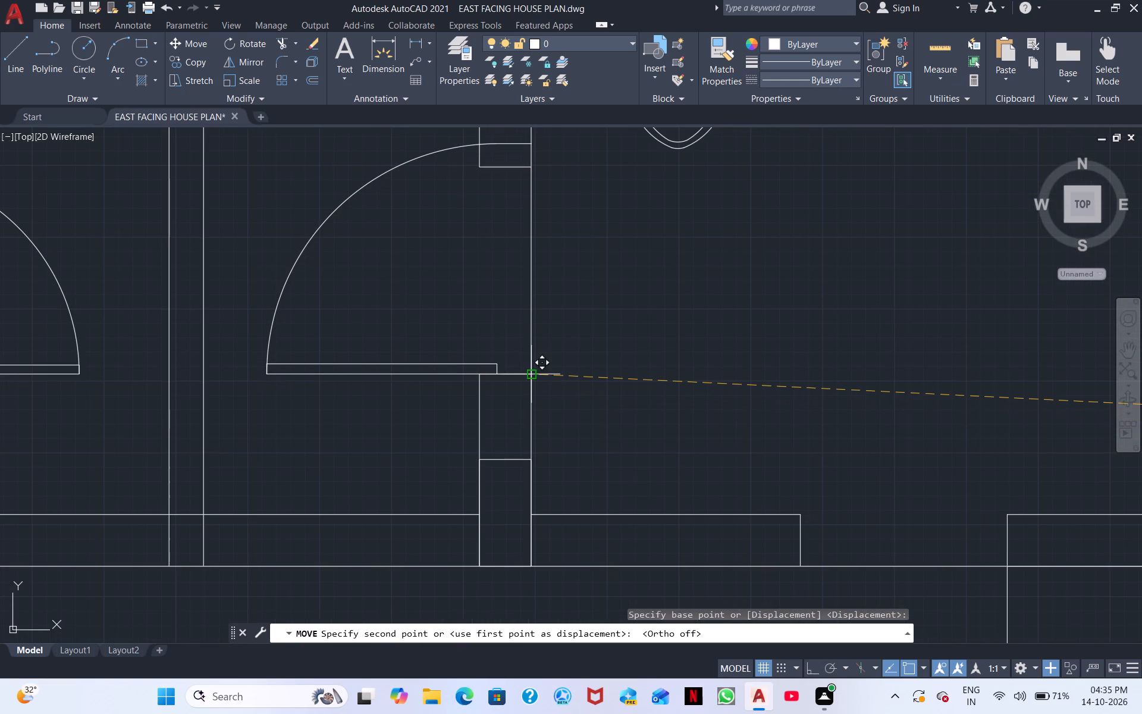
click(535, 372)
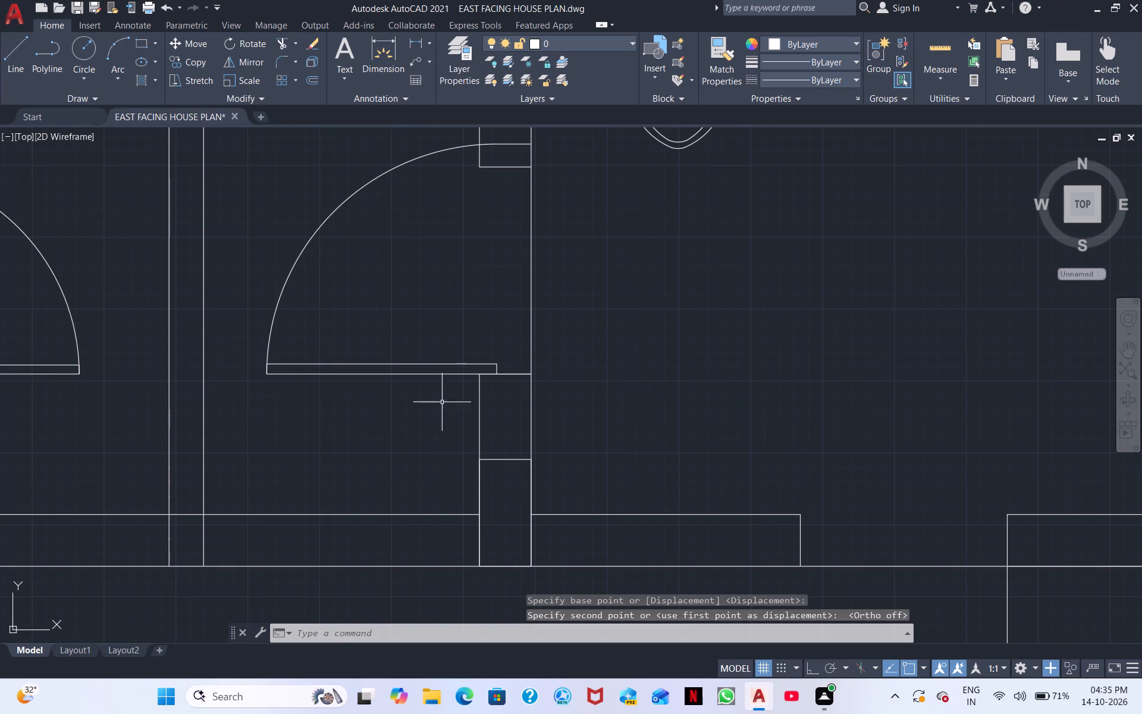
Scale the moved bedroom door down about its hinge corner so its swing ends at the opening's north jamb.
drag(379, 445, 363, 369)
click(363, 369)
right_drag(334, 360, 328, 369)
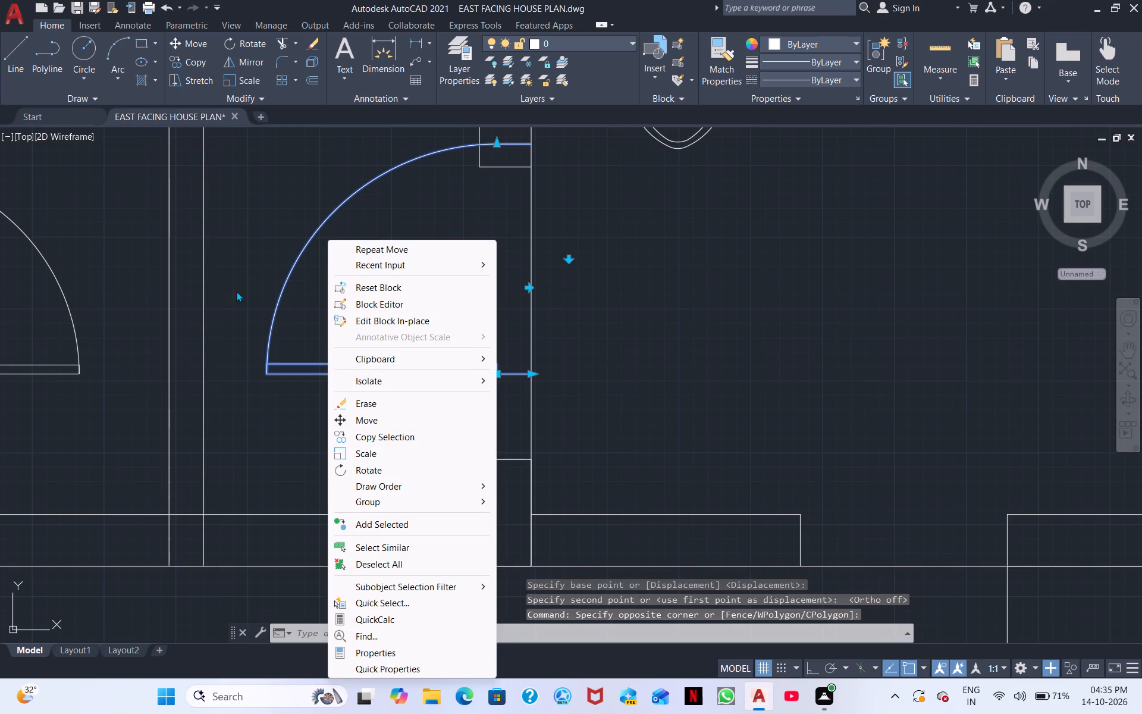
click(394, 451)
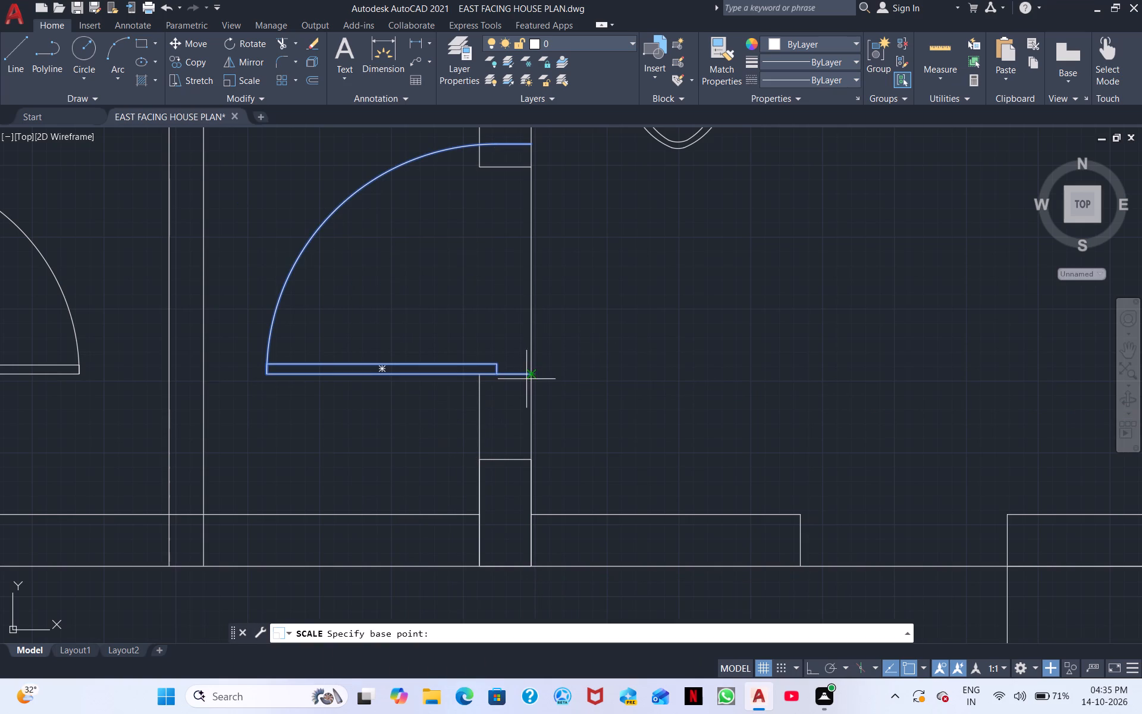
click(531, 375)
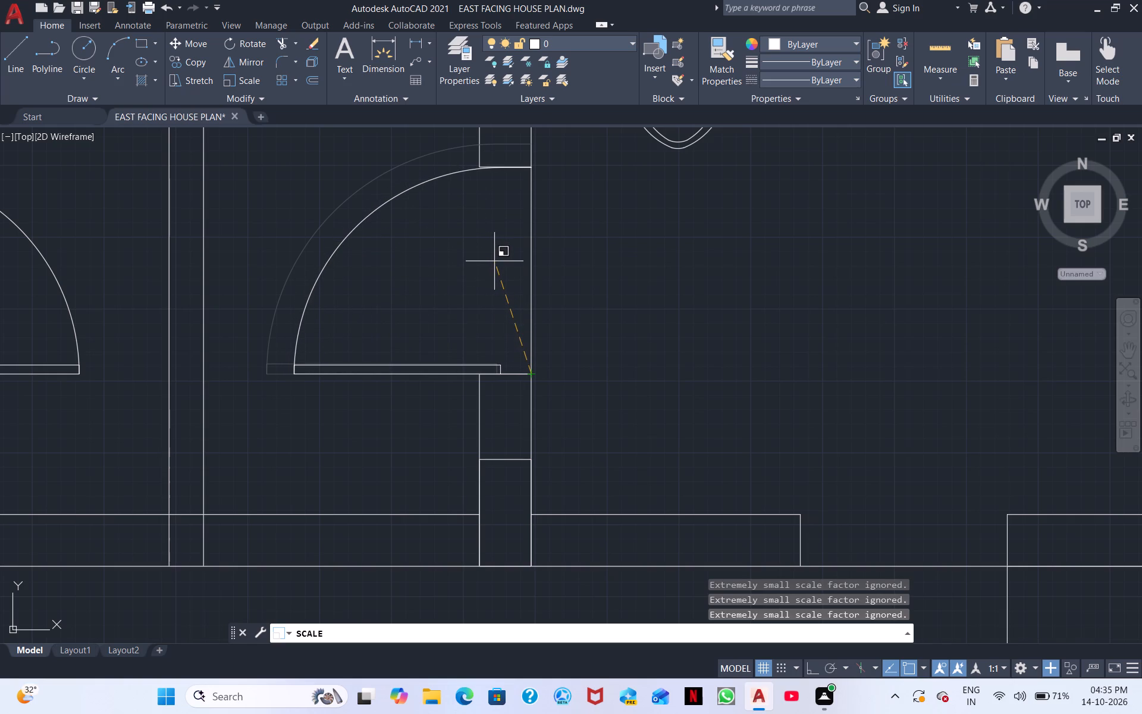
click(494, 261)
Copy the eastern bedroom door by its hinge corner to the south jambs of the east- and west-wall openings in the room north of the kitchen.
scroll(584, 261, down, 2)
middle_drag(715, 302, 778, 262)
scroll(681, 369, down, 1)
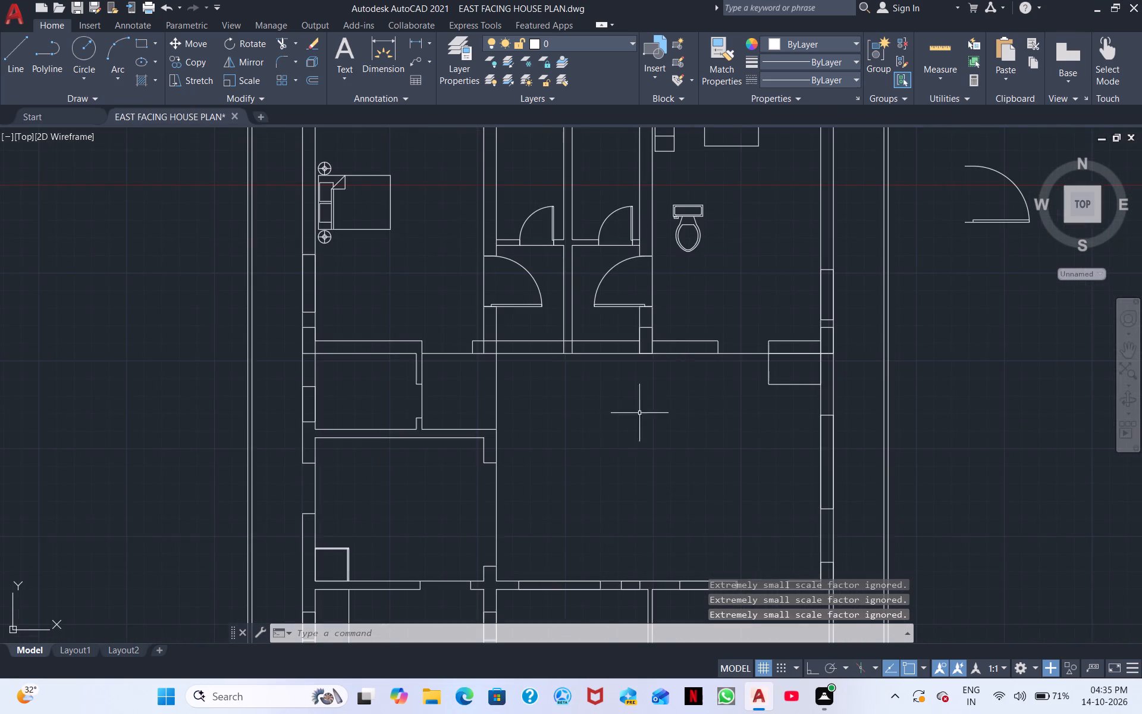
middle_drag(609, 482, 642, 380)
middle_drag(619, 416, 623, 387)
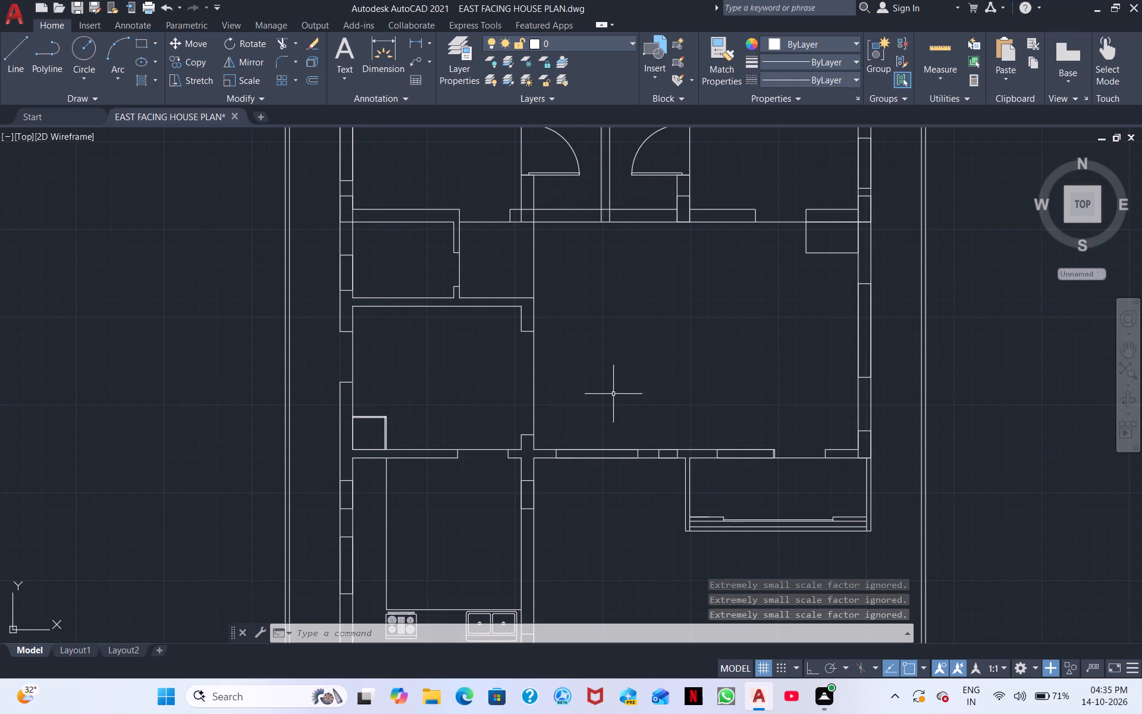
middle_drag(613, 394, 613, 451)
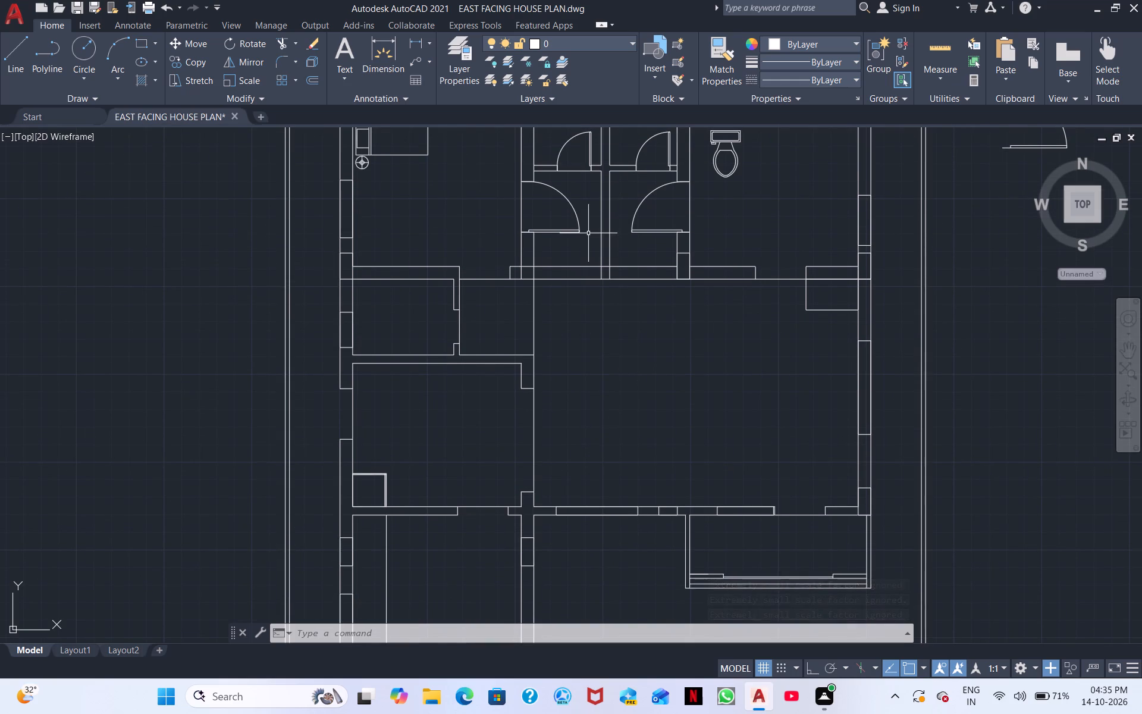
drag(654, 236, 653, 223)
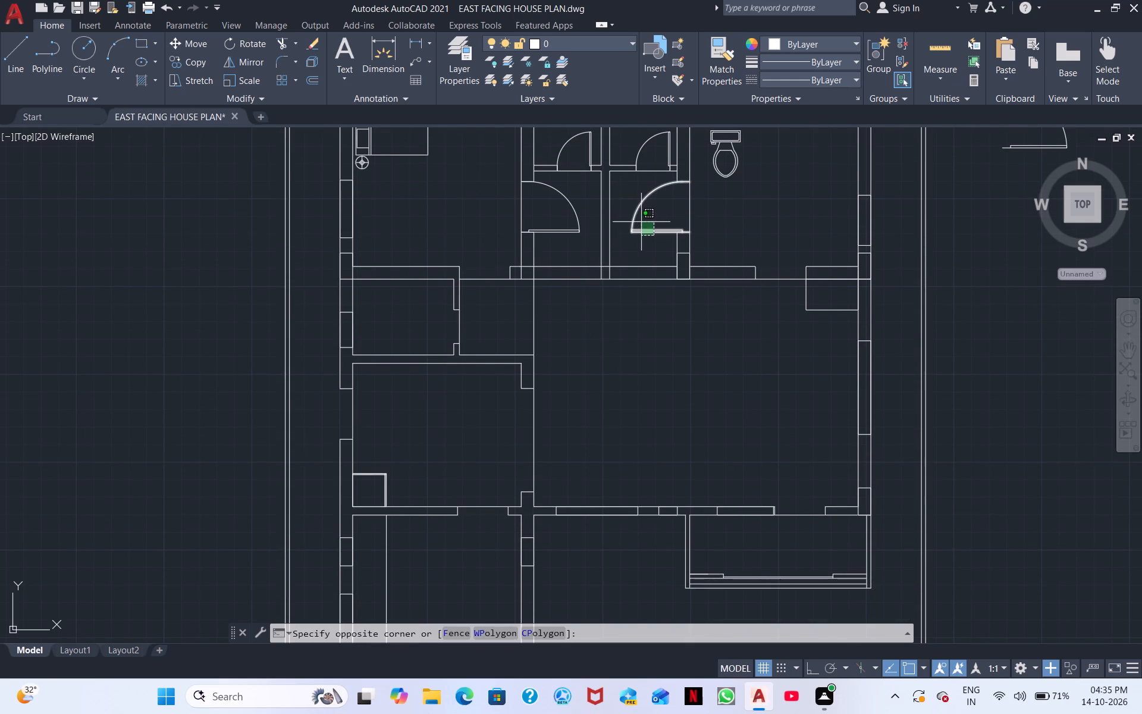
click(641, 222)
right_click(641, 247)
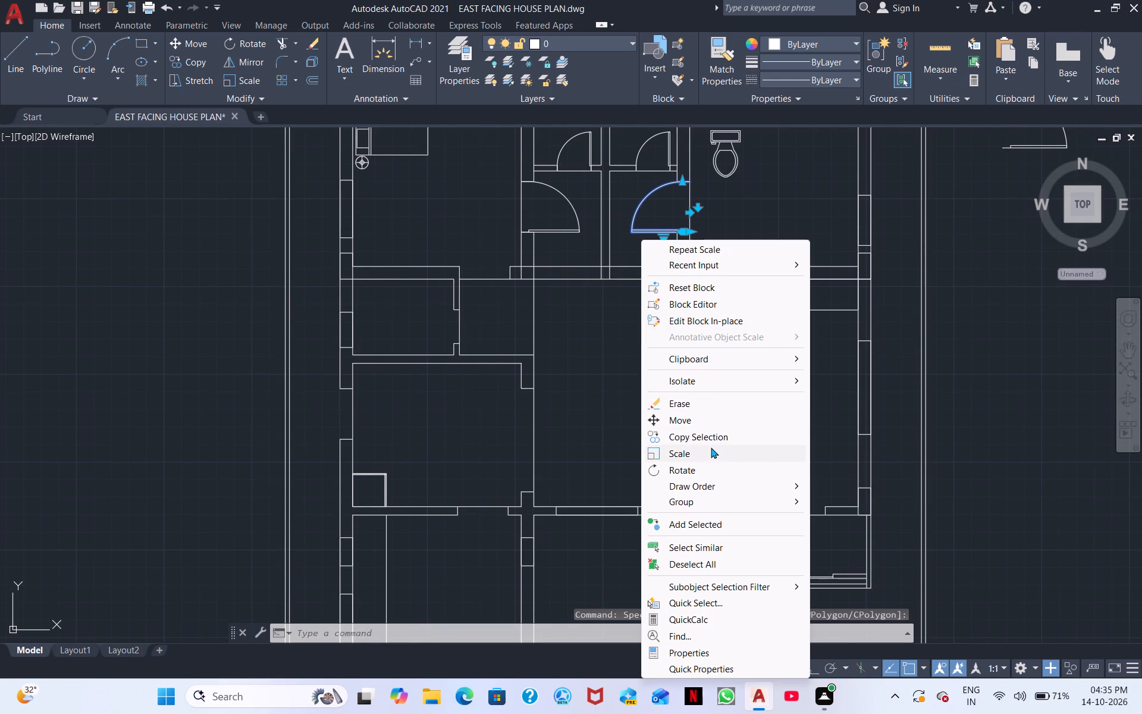
click(708, 440)
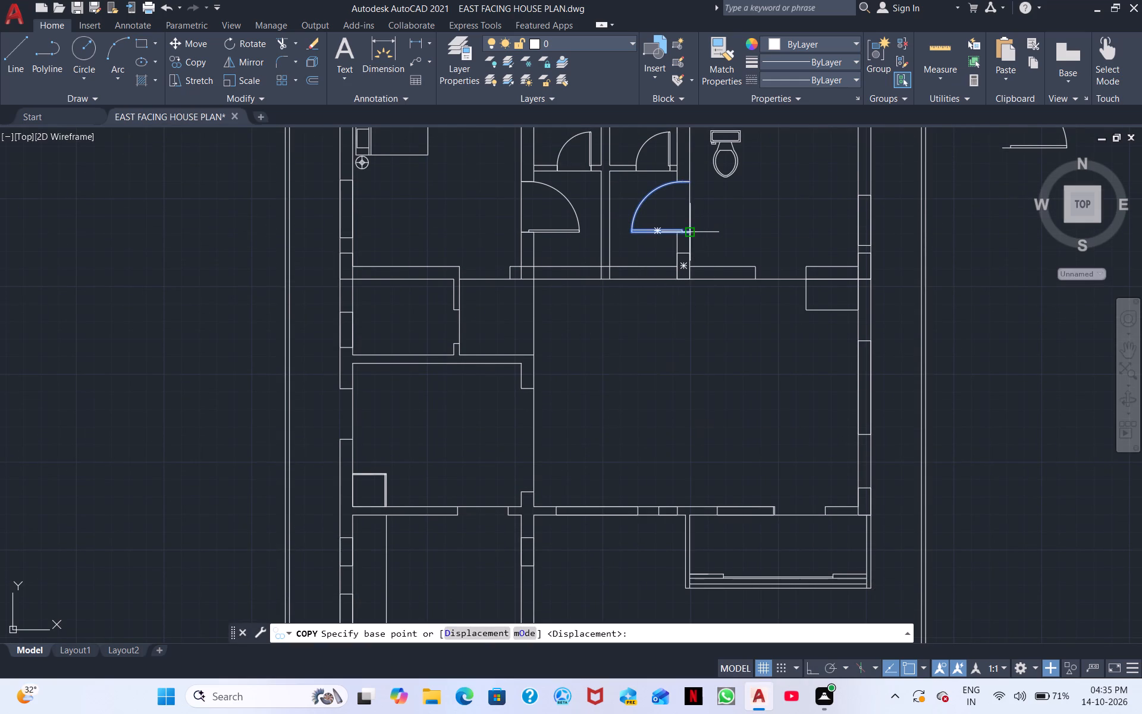
click(691, 234)
click(531, 489)
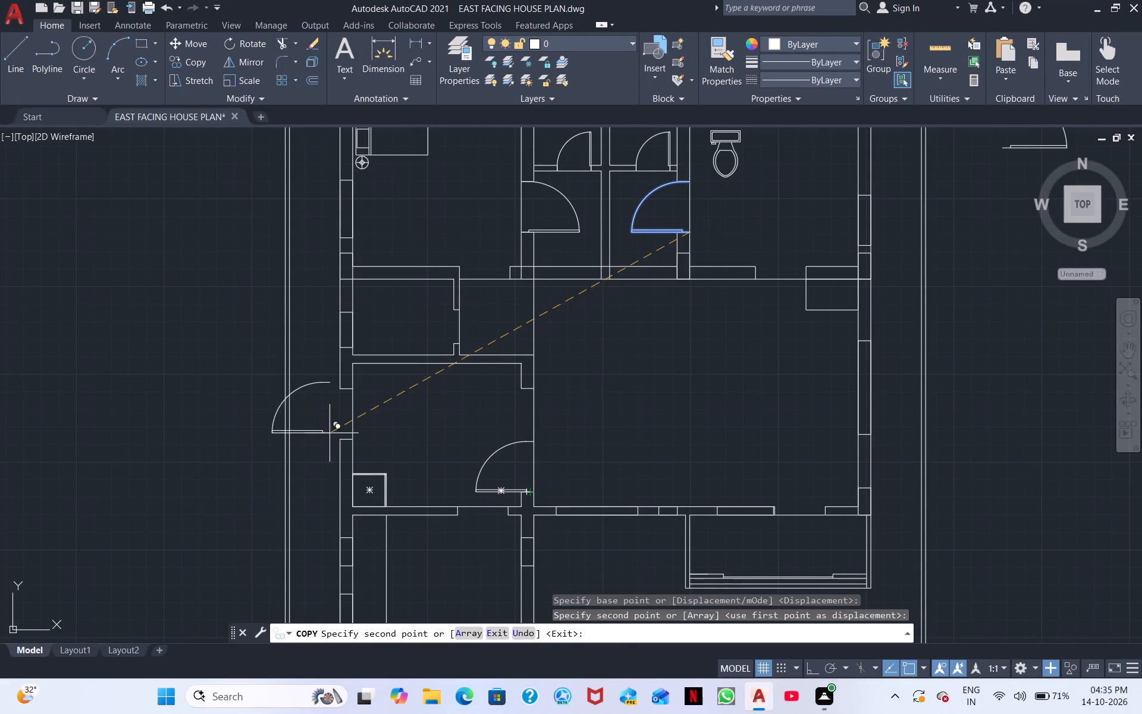
scroll(352, 437, up, 3)
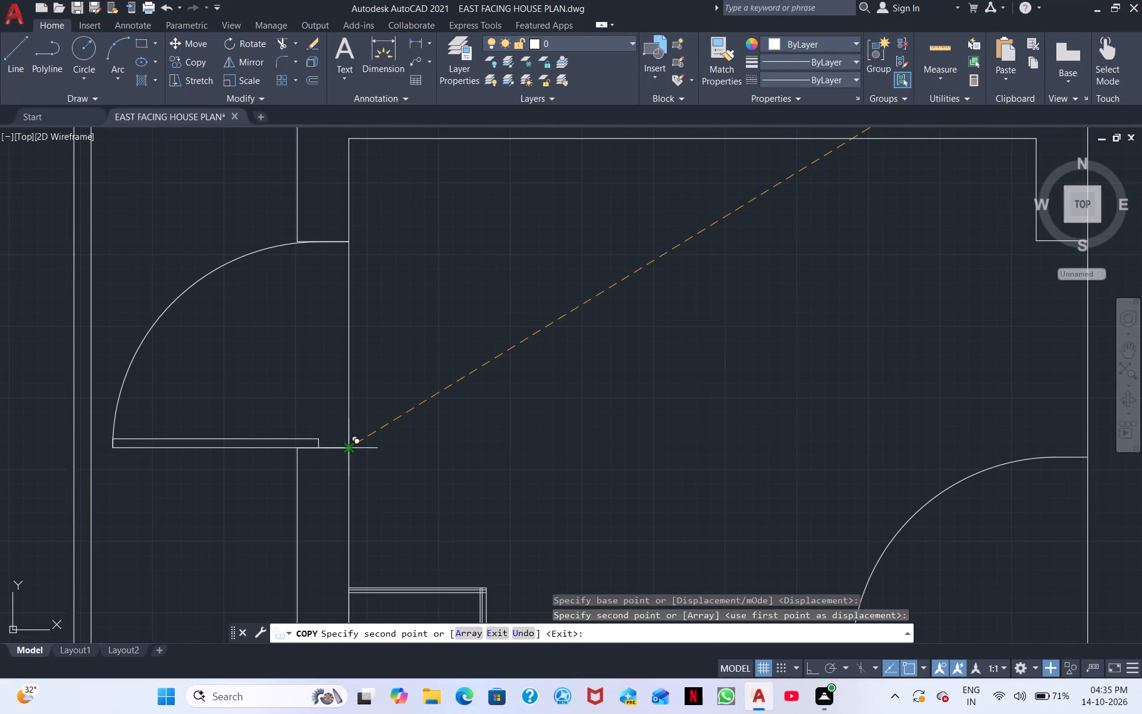
click(349, 445)
Place another copy of the door at the south jamb of the east-wall opening in the small room below the western bedroom, ending Copy.
scroll(544, 421, down, 1)
middle_drag(661, 415, 592, 359)
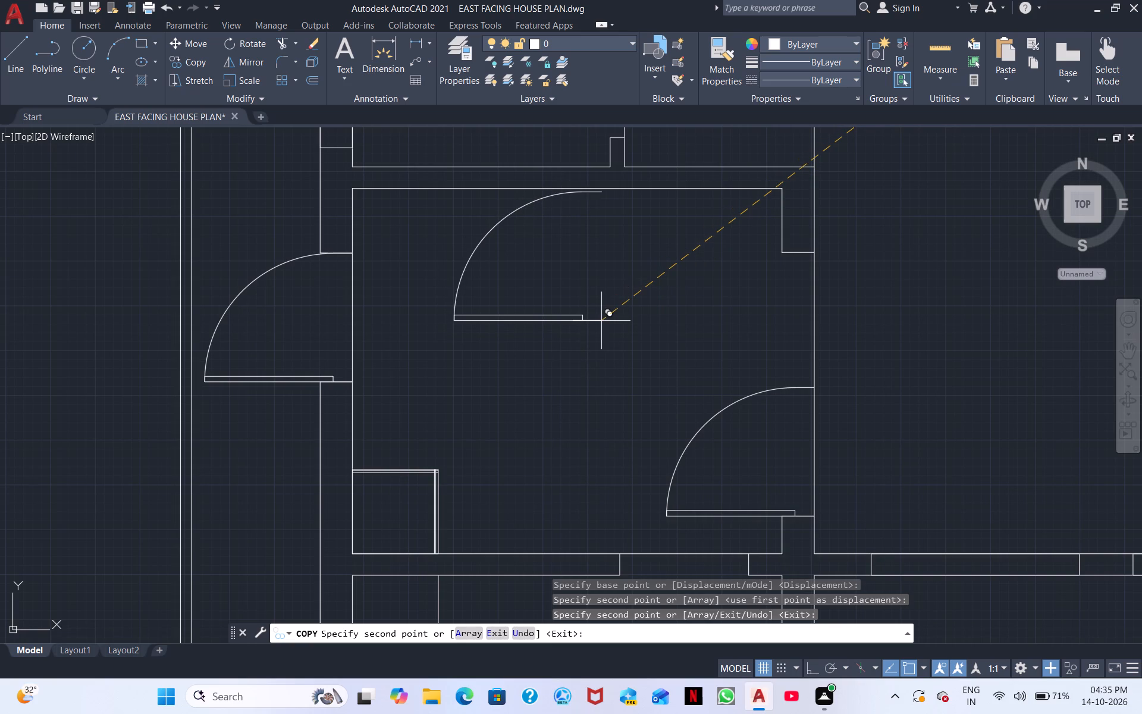
scroll(601, 322, down, 1)
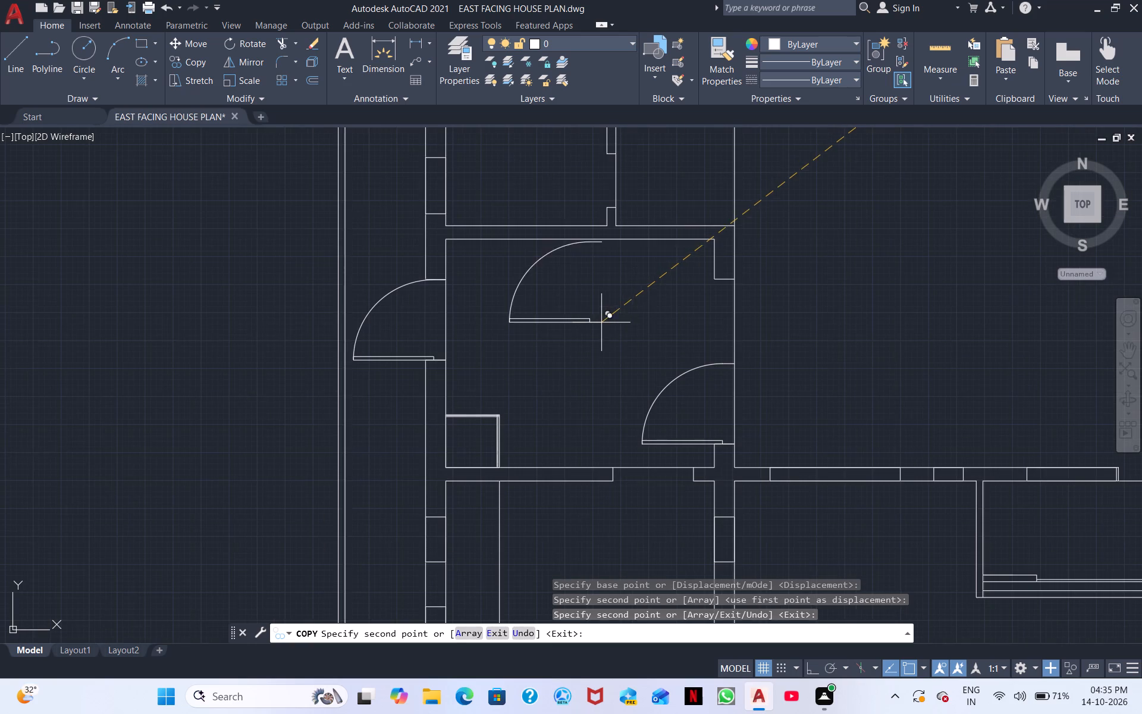
click(612, 208)
scroll(602, 212, down, 3)
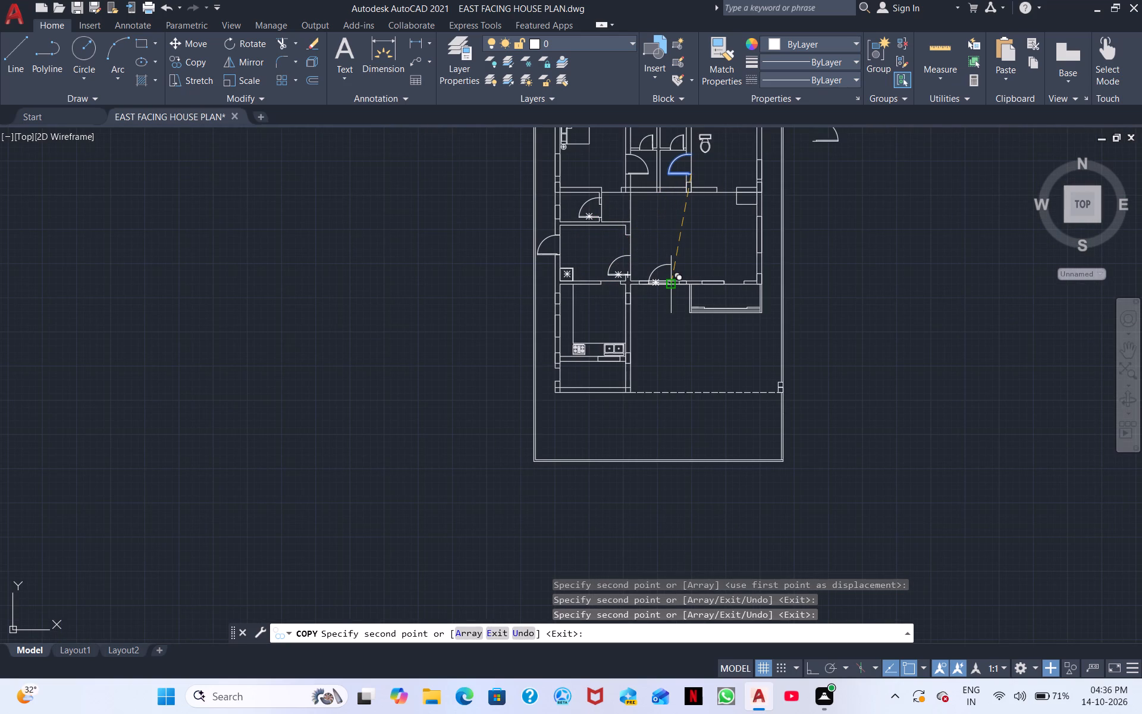
middle_drag(686, 287, 643, 361)
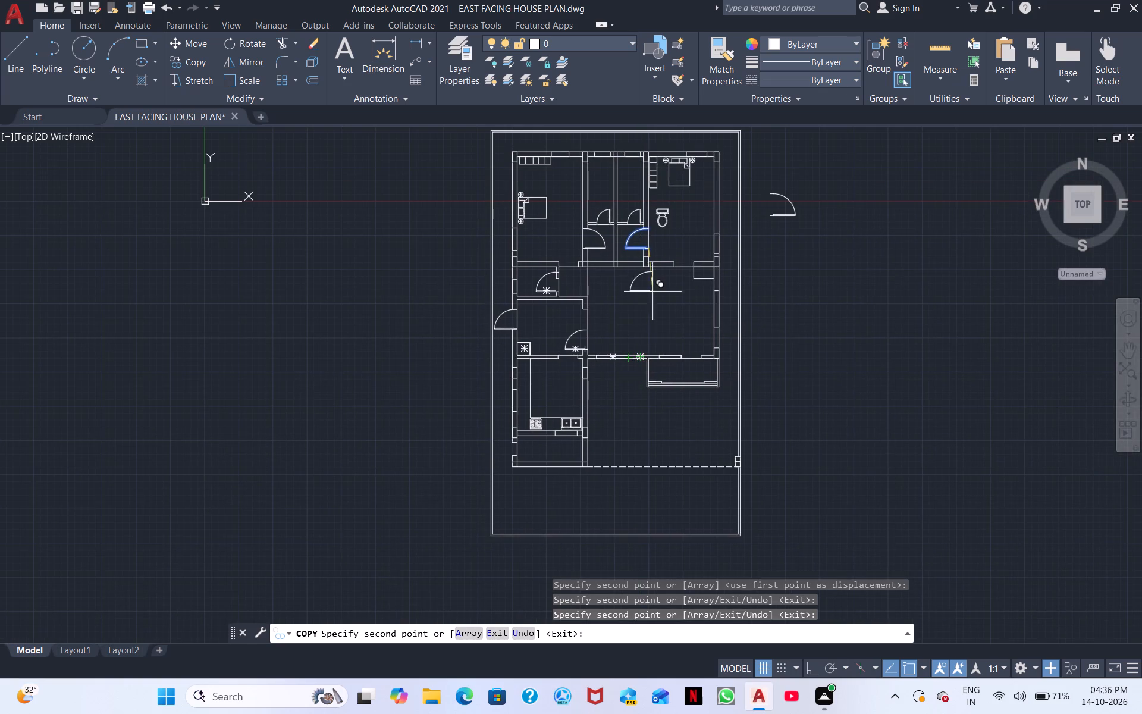
right_click(641, 310)
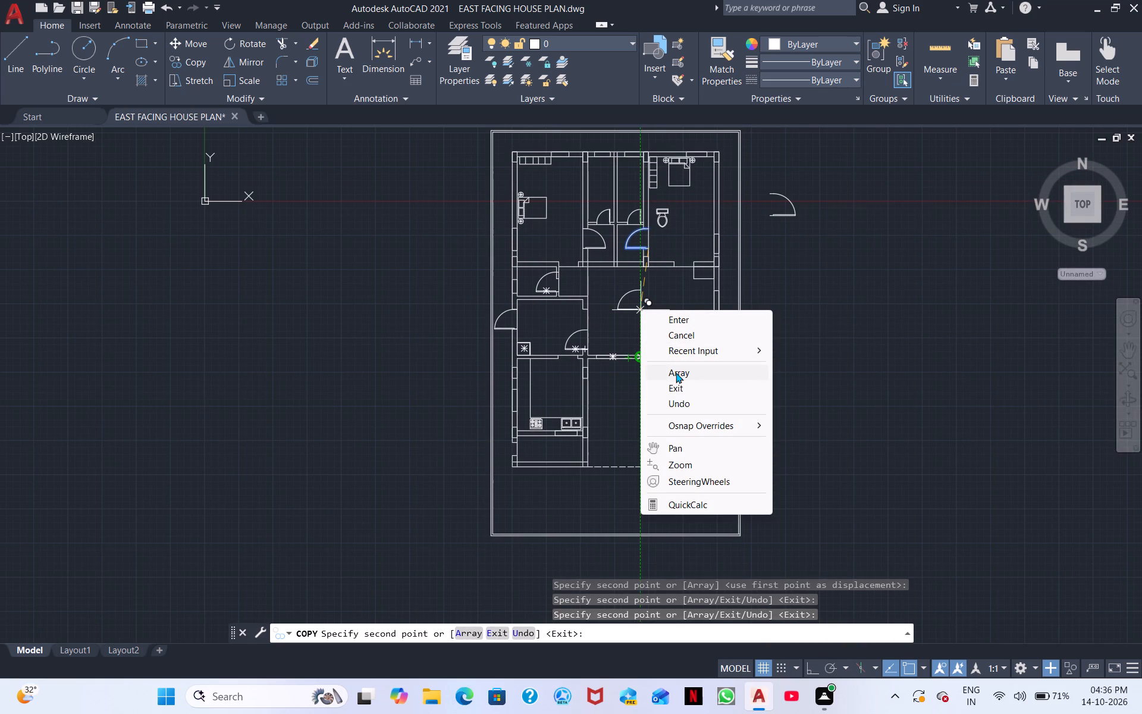
click(677, 384)
Erase the door copy in the east-wall opening of the room north of the kitchen.
scroll(602, 321, up, 2)
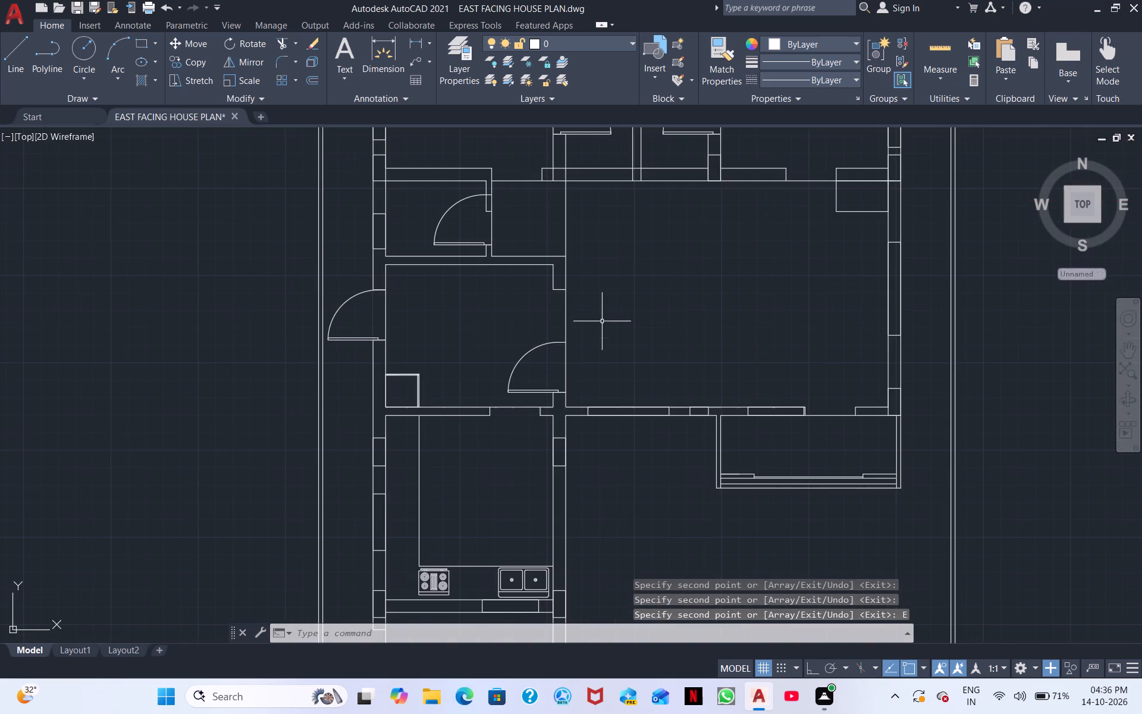
middle_drag(602, 321, 666, 378)
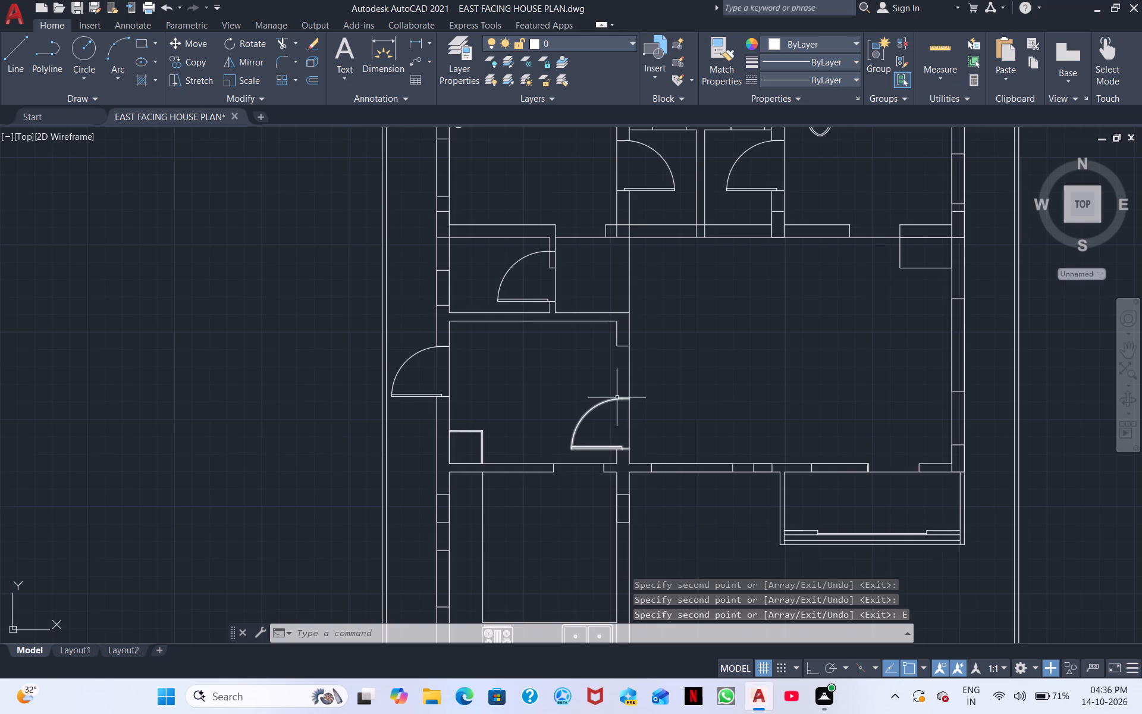
click(617, 397)
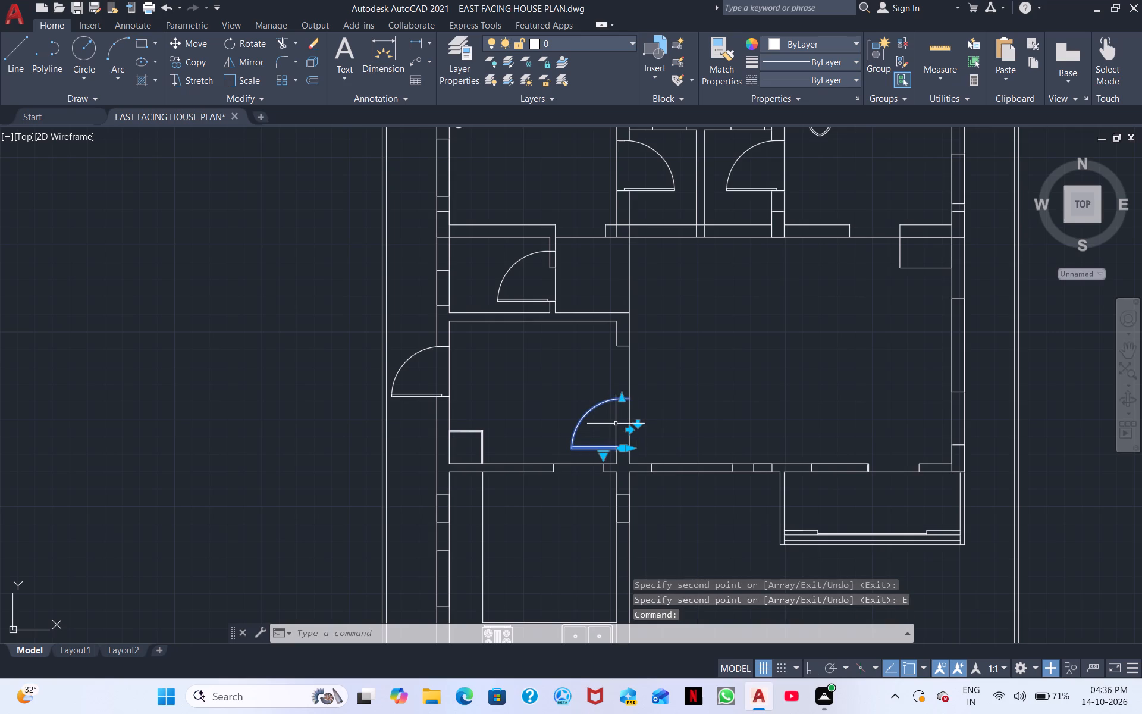
scroll(616, 424, down, 1)
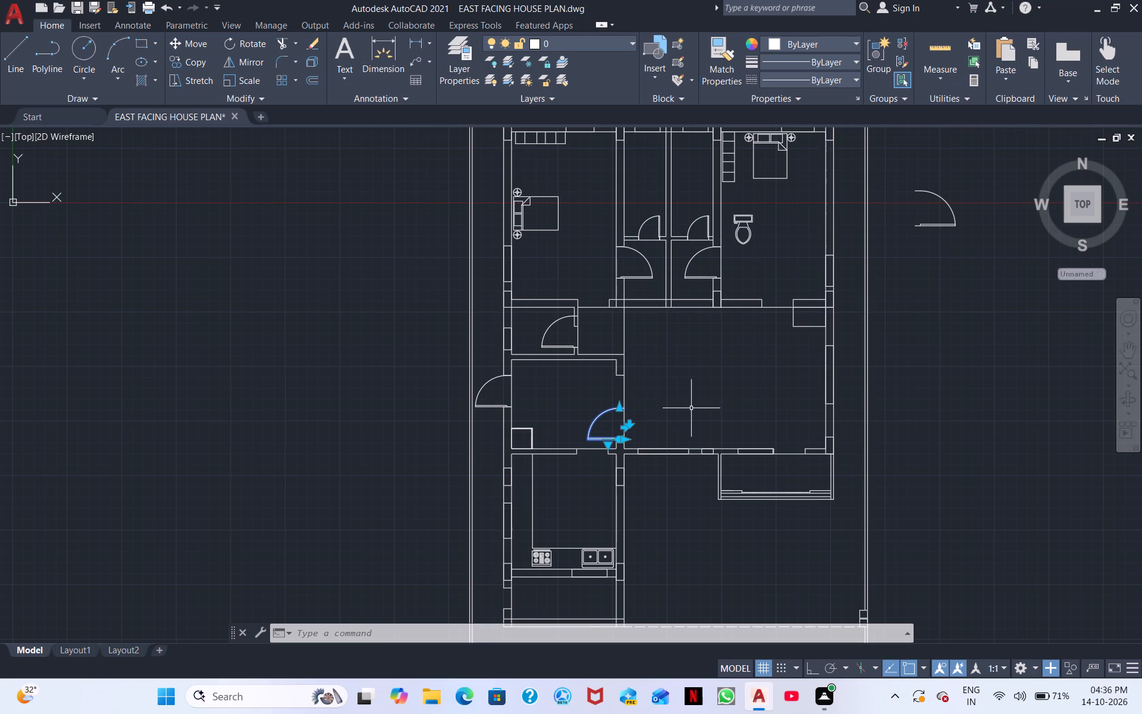
right_click(605, 436)
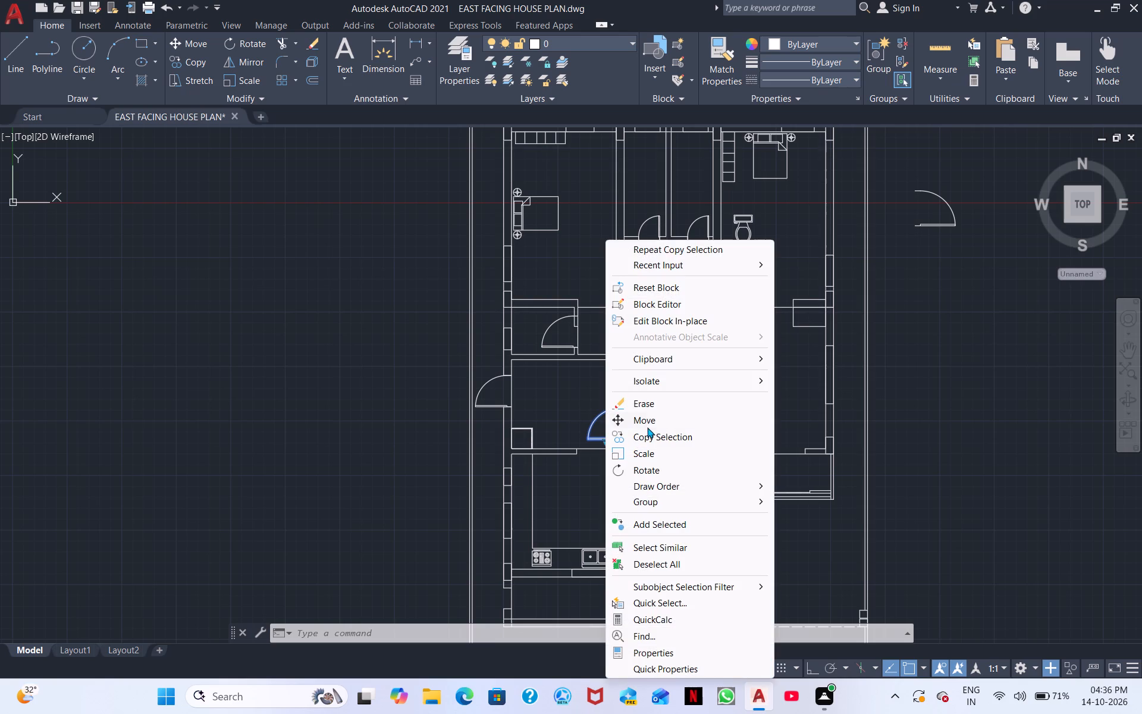
click(650, 405)
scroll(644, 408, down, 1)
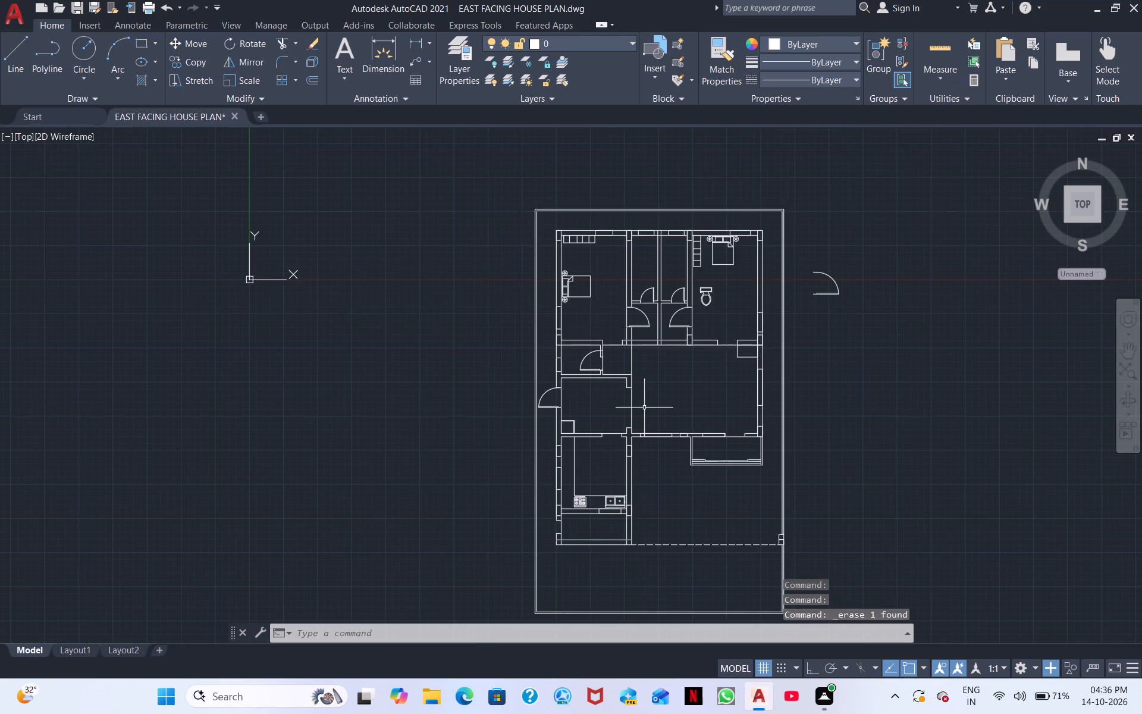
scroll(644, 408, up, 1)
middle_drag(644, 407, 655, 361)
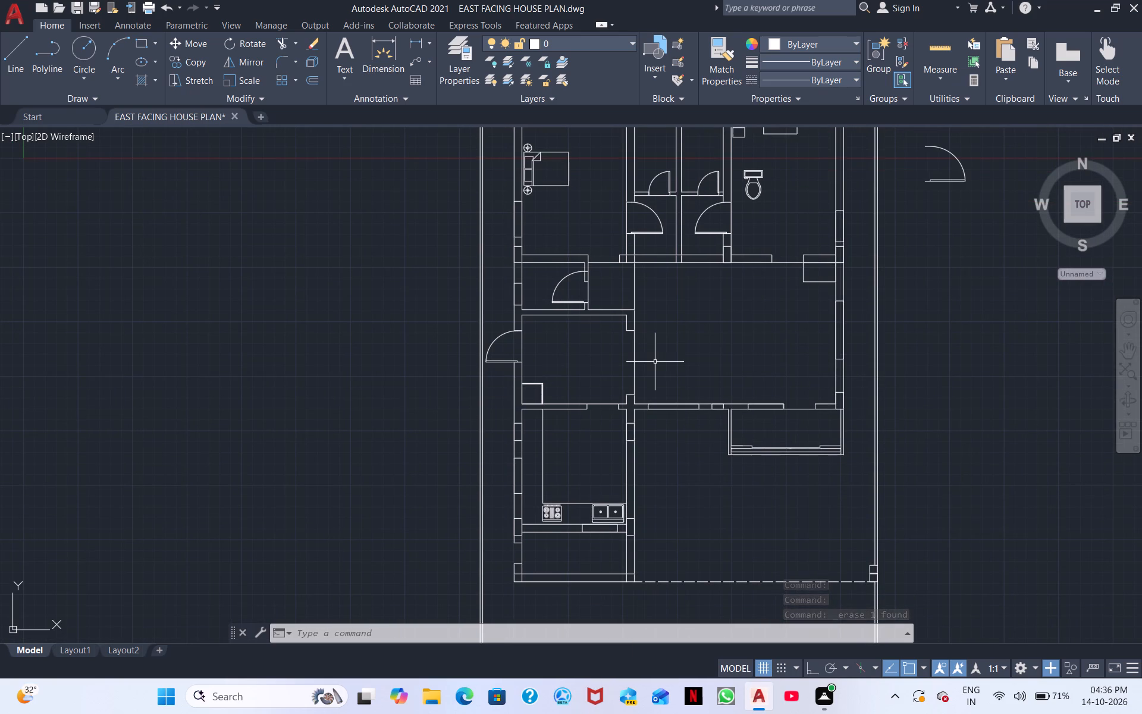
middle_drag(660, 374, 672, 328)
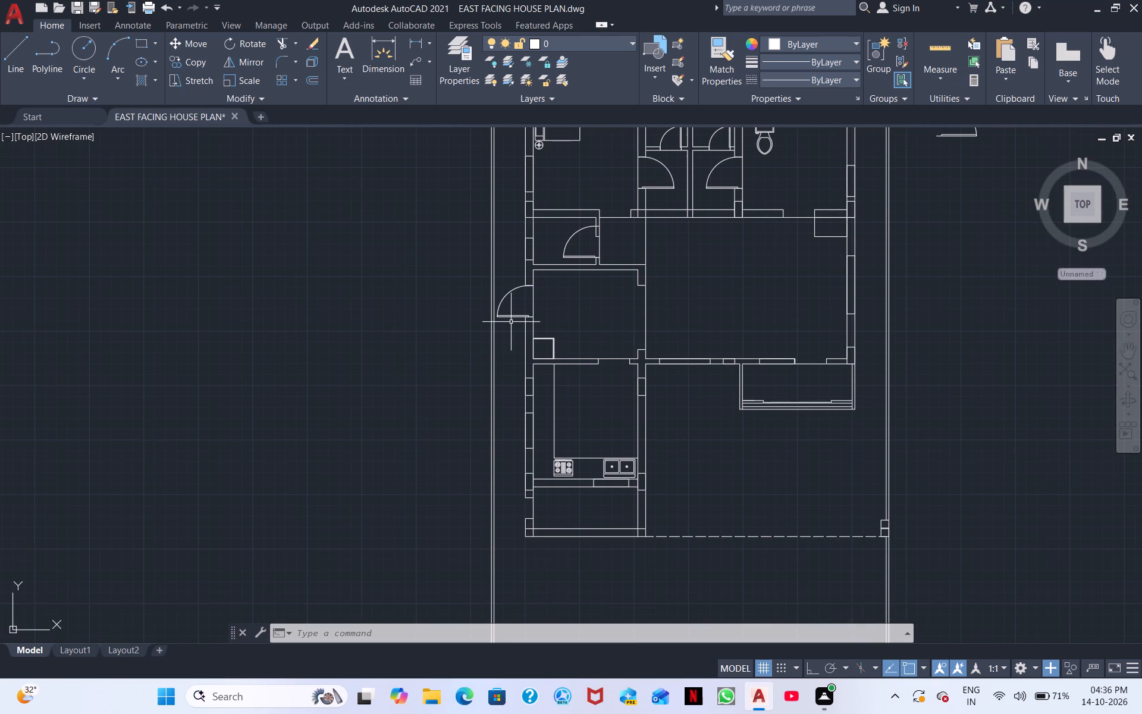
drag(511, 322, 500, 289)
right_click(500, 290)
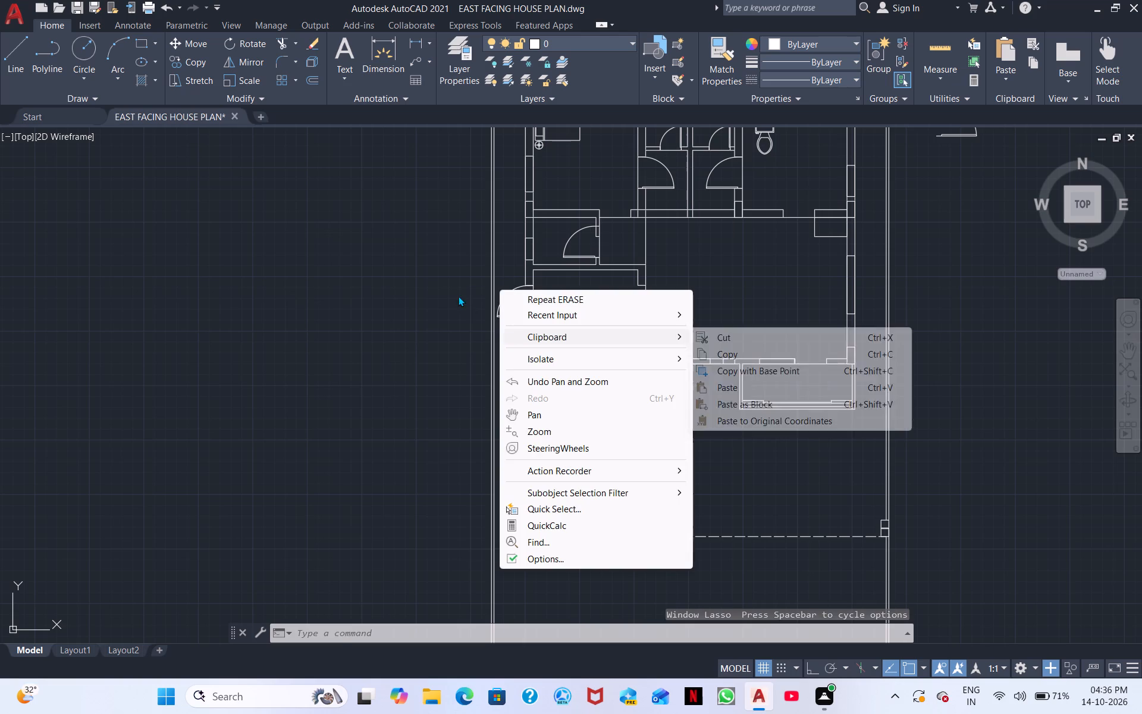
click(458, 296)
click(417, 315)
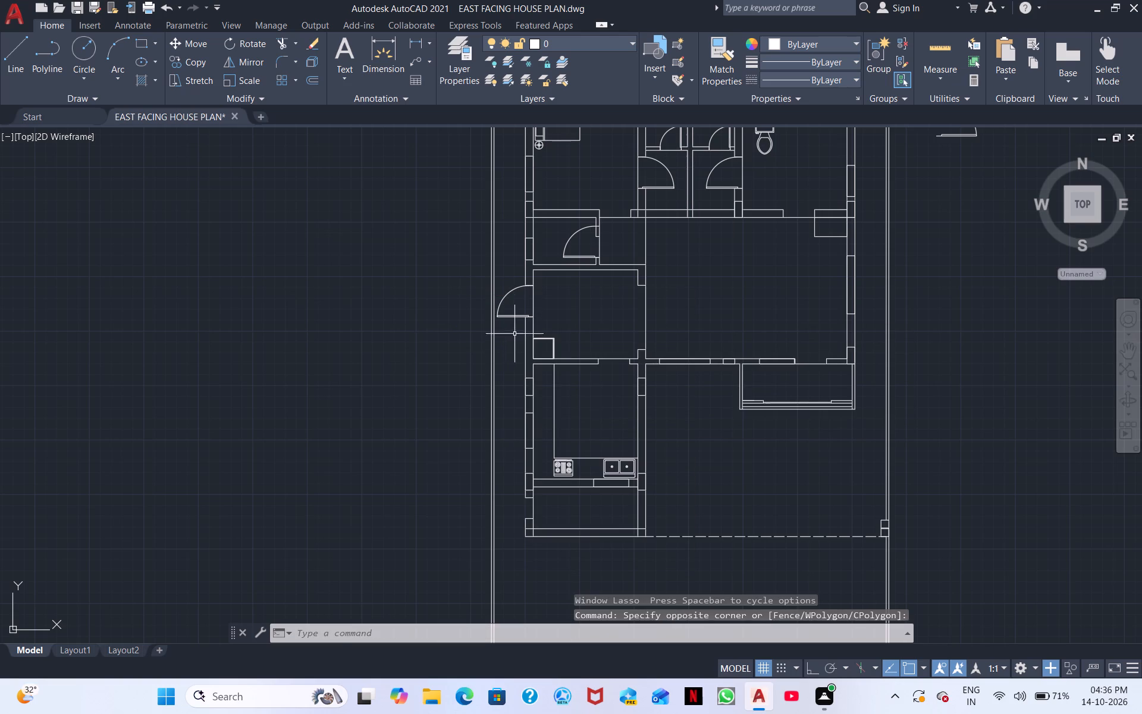
Copy the west exterior door by its hinge corner to the south jamb of the west-wall opening in the room south of the kitchen.
click(520, 329)
click(517, 293)
right_click(517, 295)
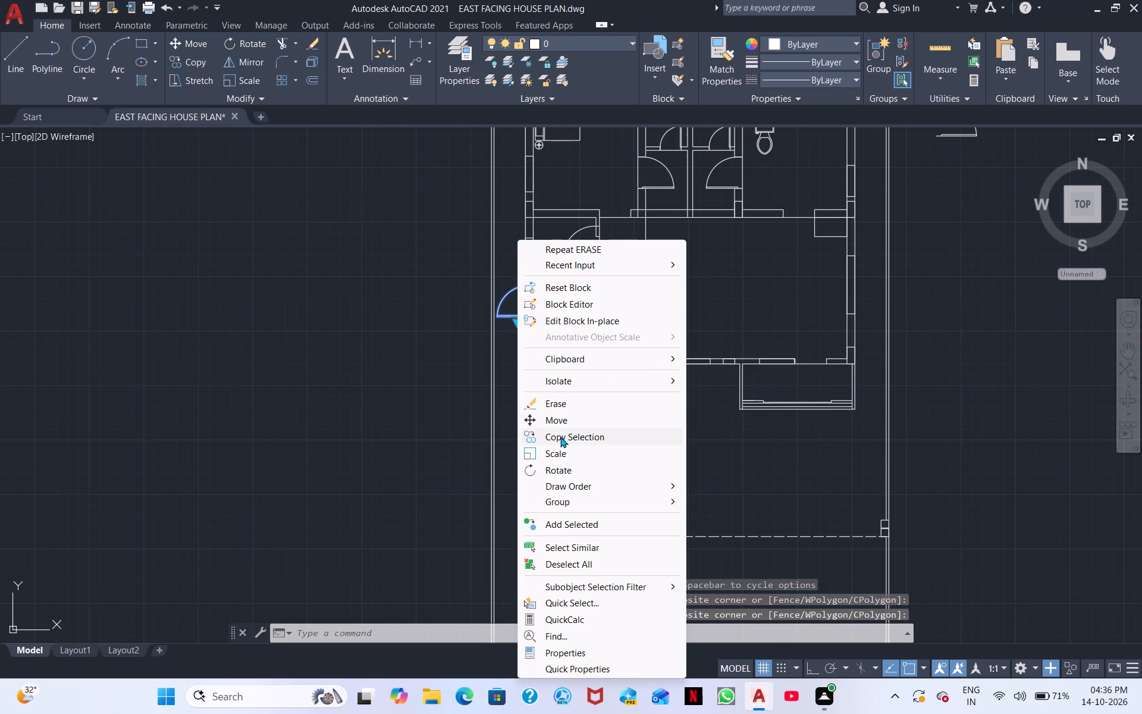
click(563, 440)
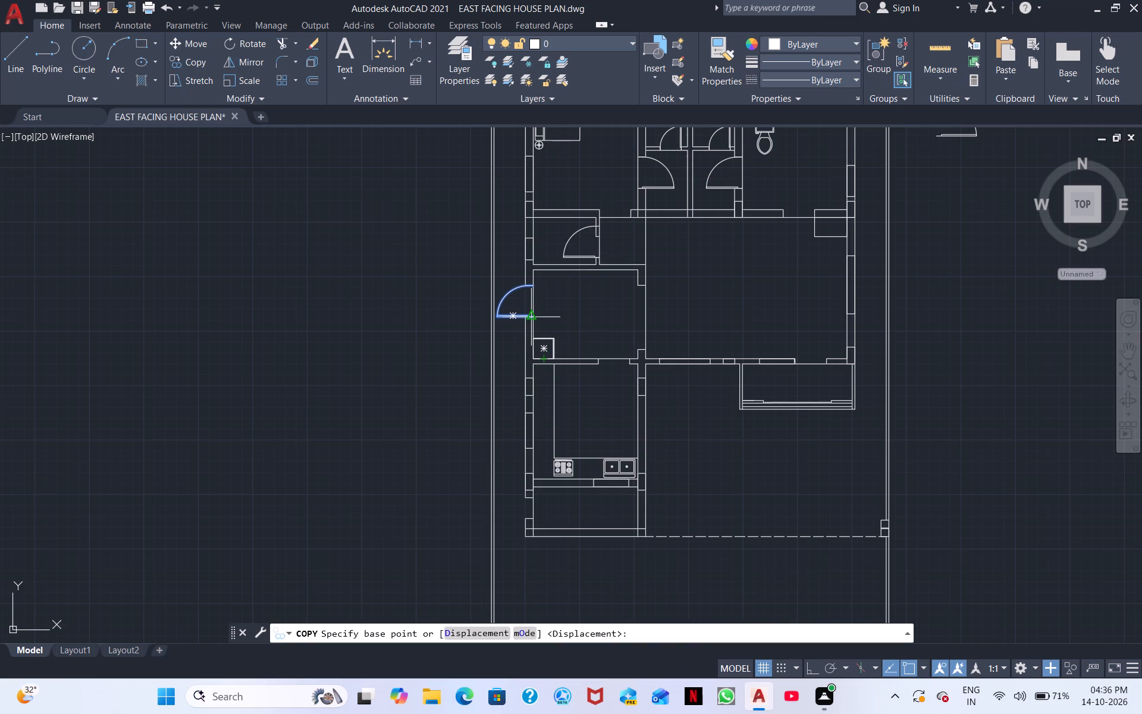
scroll(532, 315, up, 3)
click(524, 322)
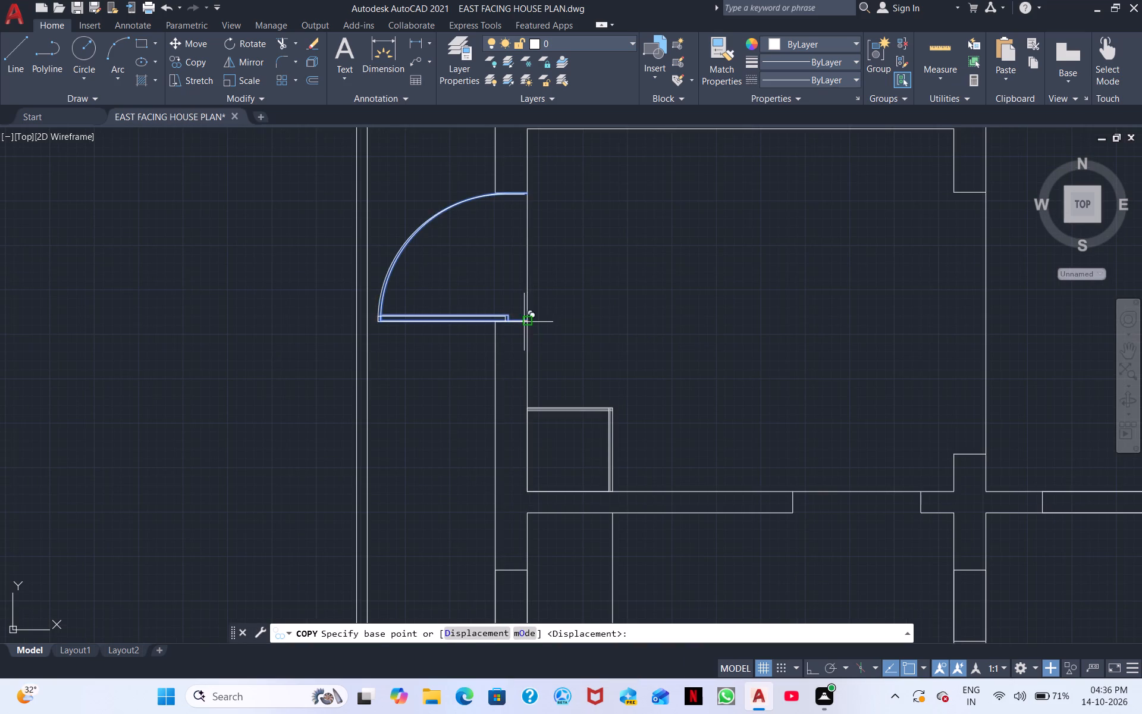
middle_drag(553, 506, 585, 300)
middle_drag(576, 425, 563, 265)
scroll(554, 262, down, 1)
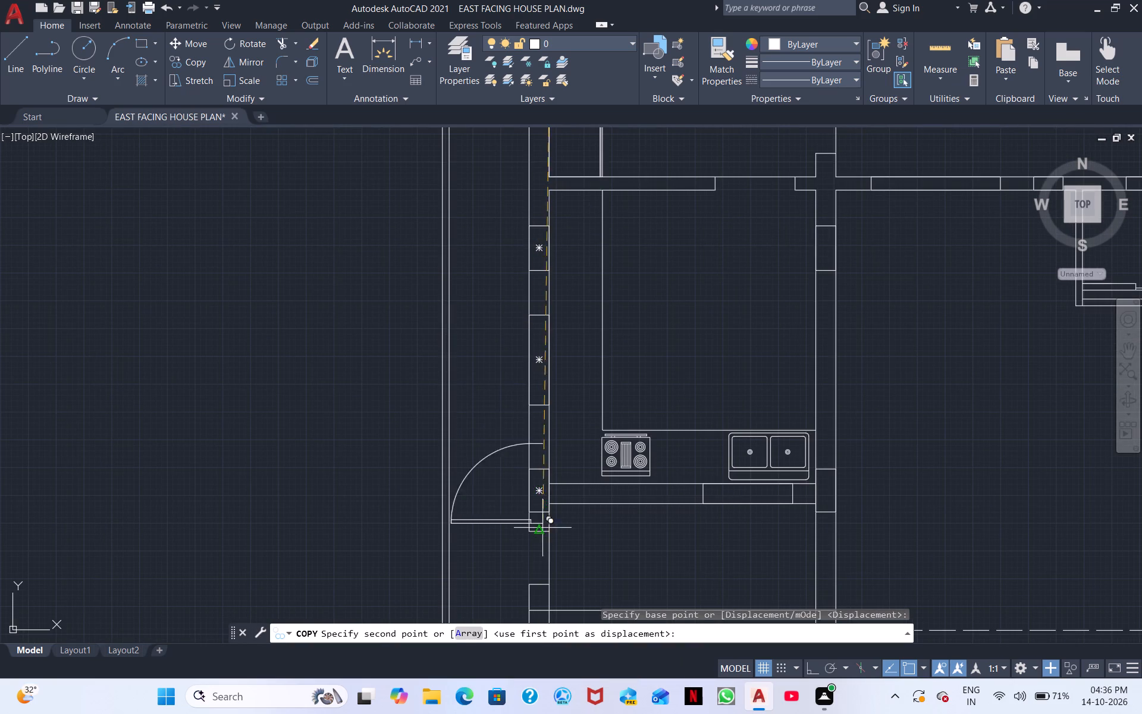
click(552, 585)
scroll(620, 569, down, 1)
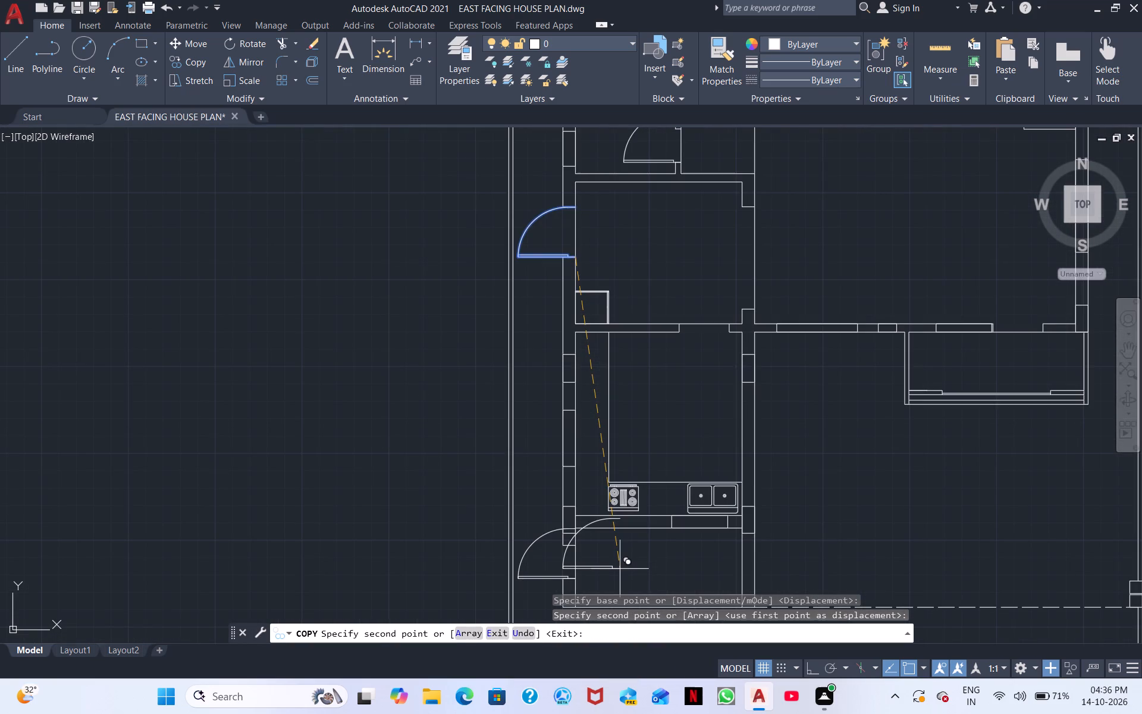
right_click(620, 569)
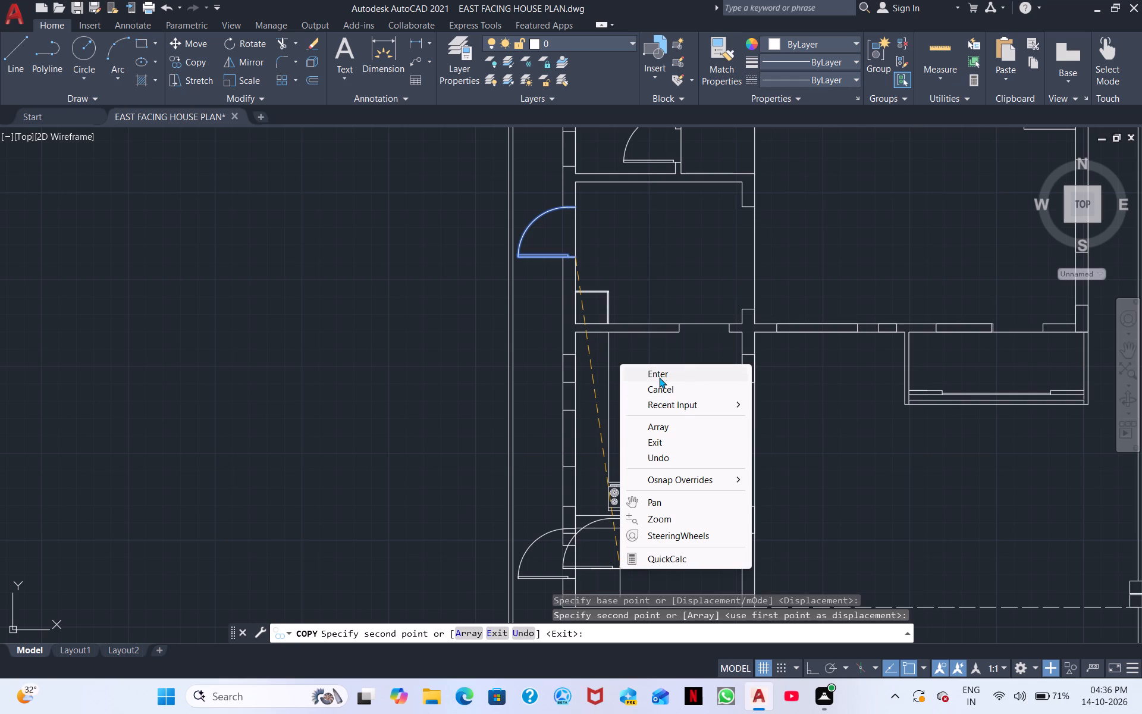
click(660, 388)
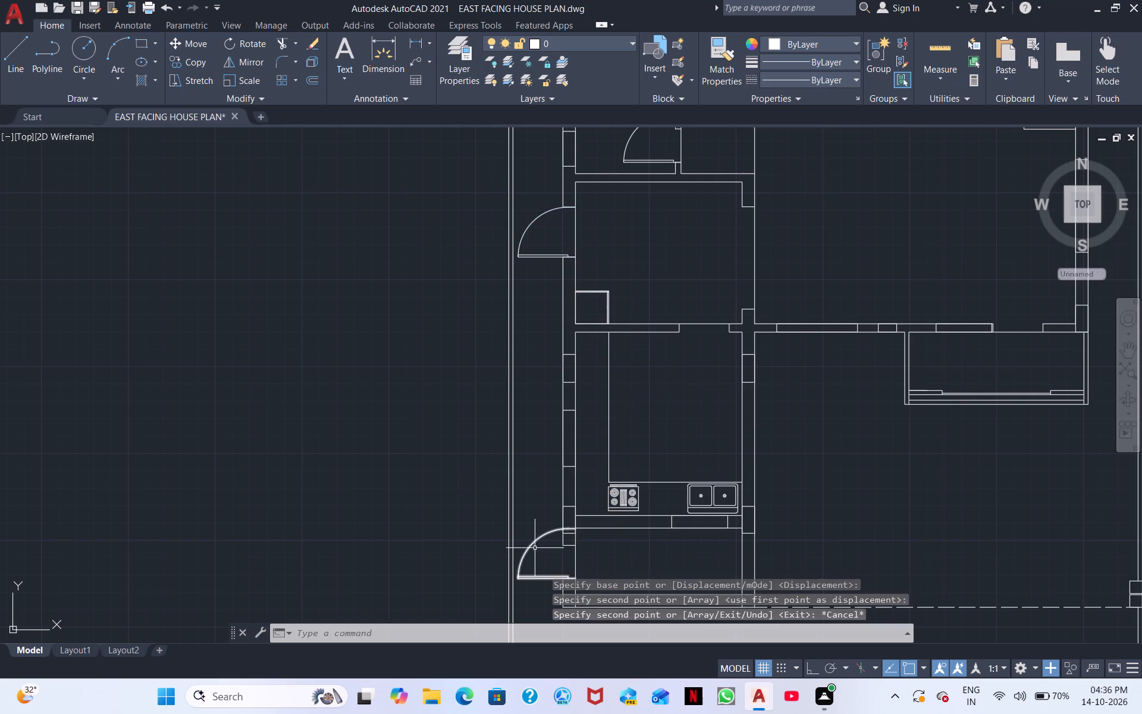
Scale the copied door south of the kitchen down about its hinge corner so its swing ends at the opening's north jamb.
scroll(563, 558, up, 2)
middle_drag(560, 547, 500, 316)
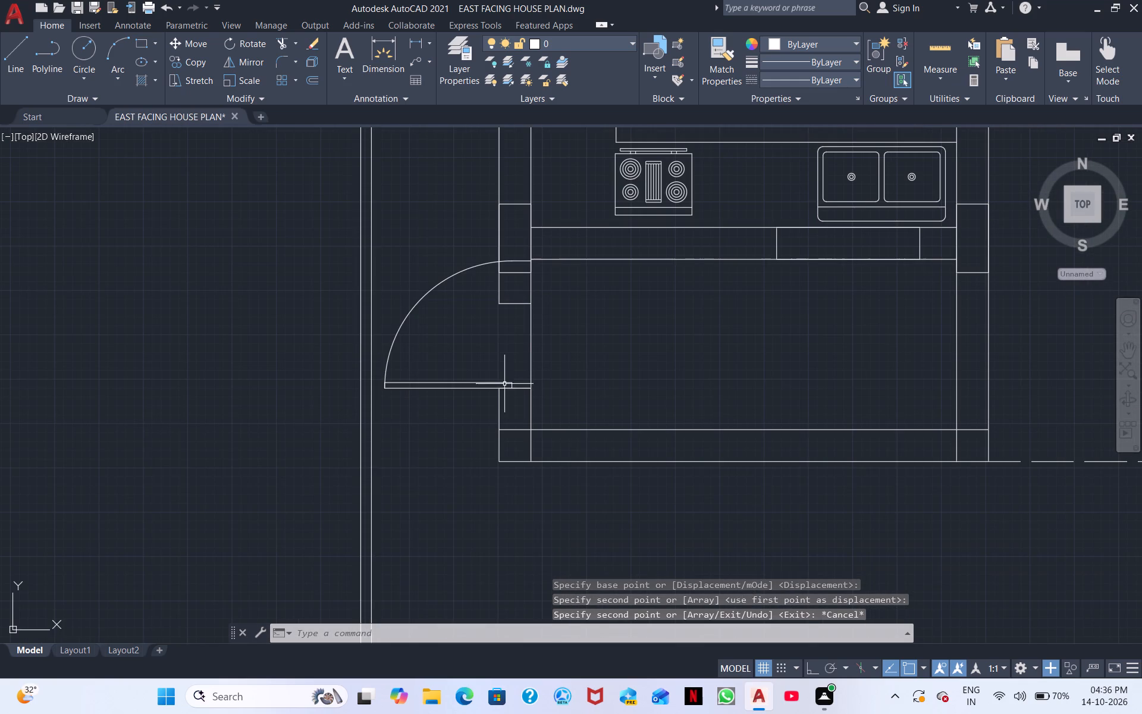
click(506, 386)
right_click(506, 386)
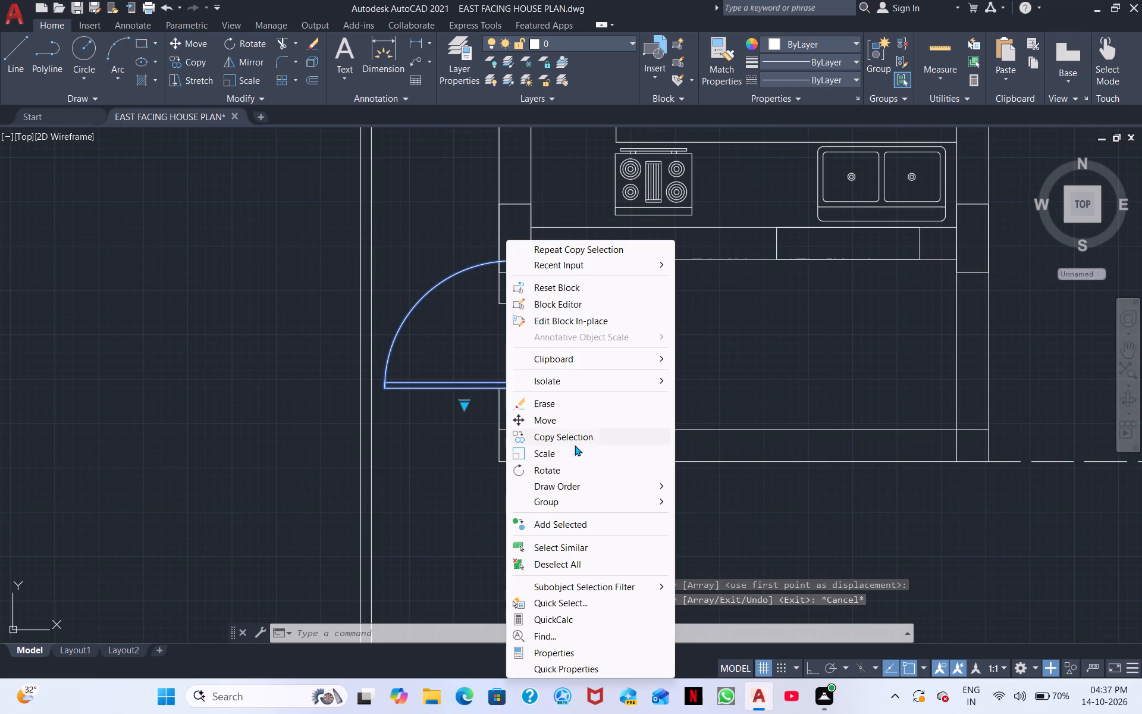
click(572, 449)
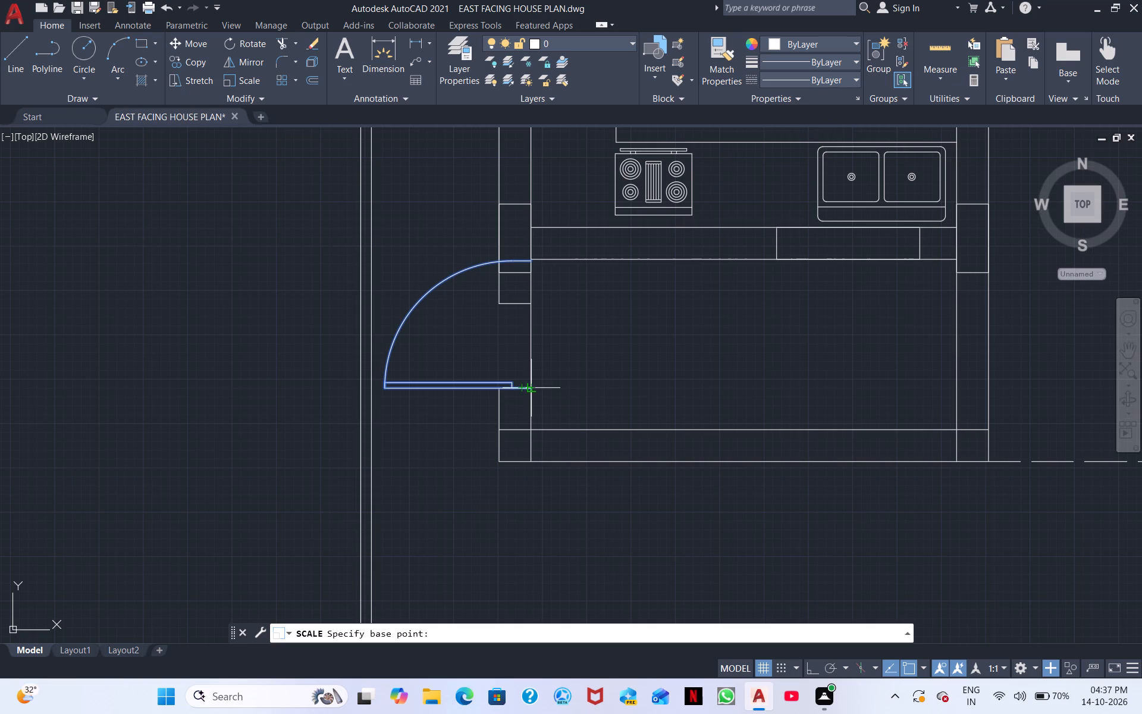
click(534, 391)
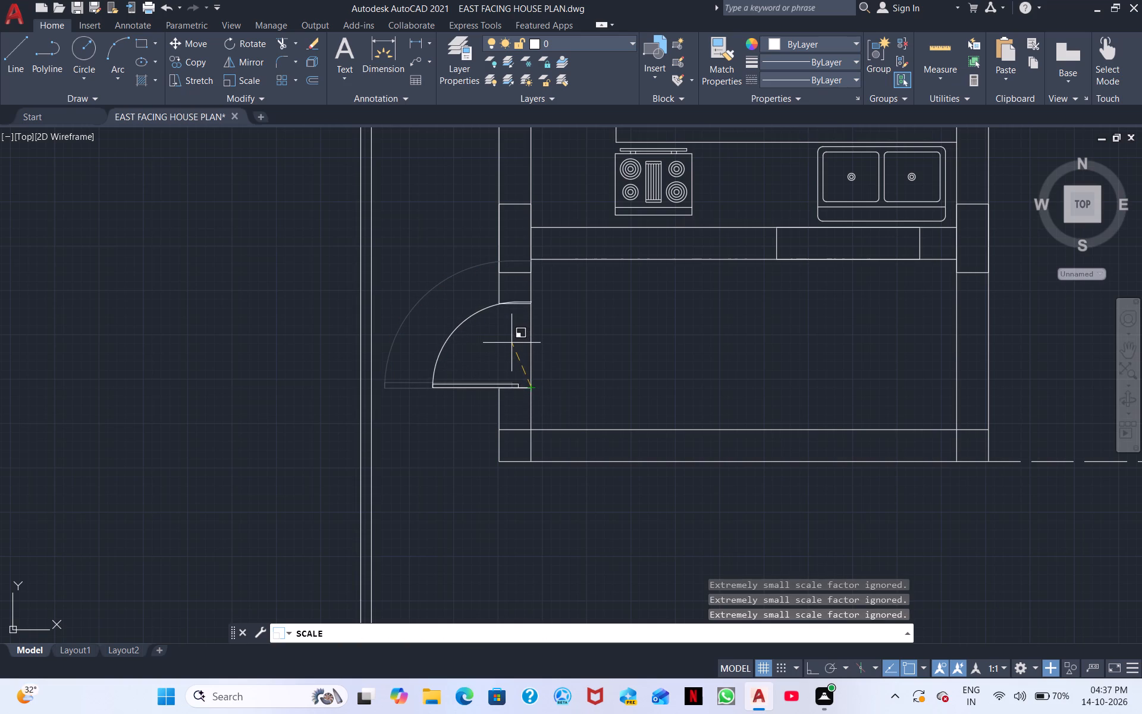
scroll(510, 346, up, 2)
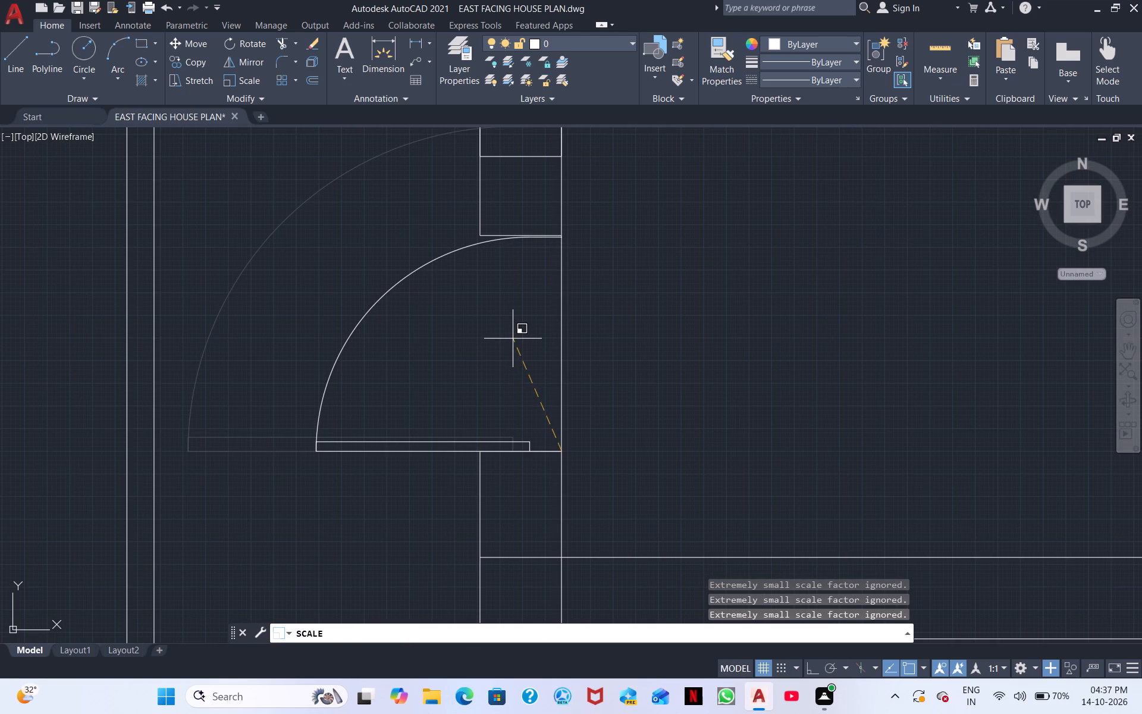
click(513, 337)
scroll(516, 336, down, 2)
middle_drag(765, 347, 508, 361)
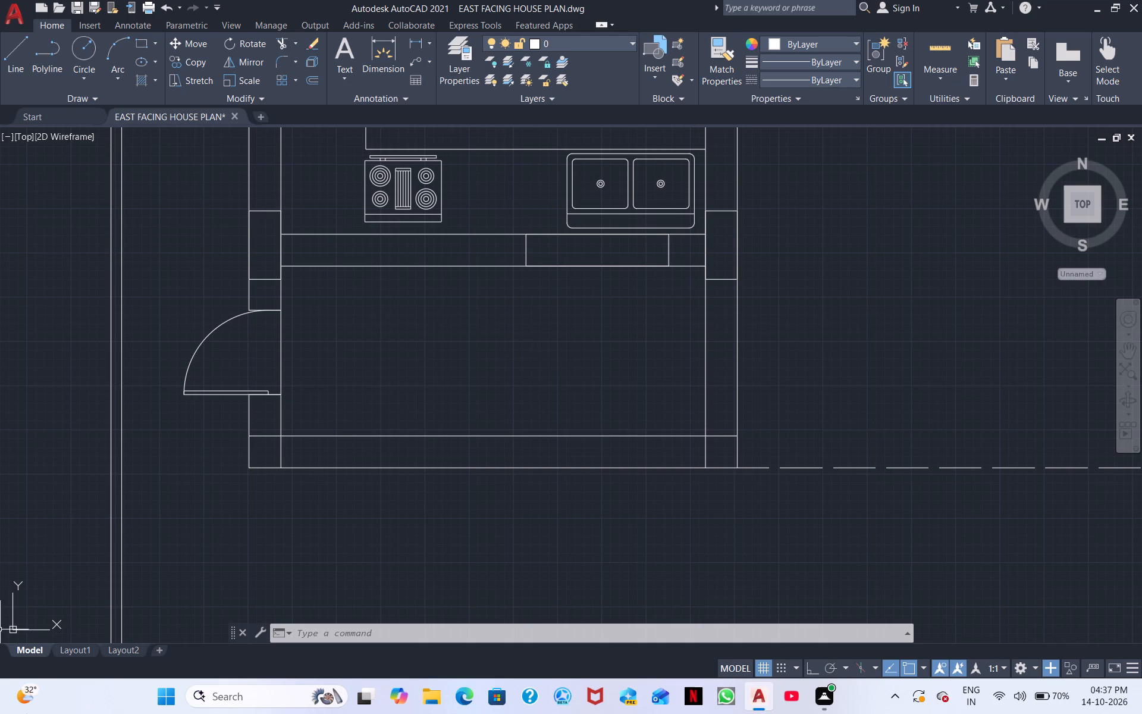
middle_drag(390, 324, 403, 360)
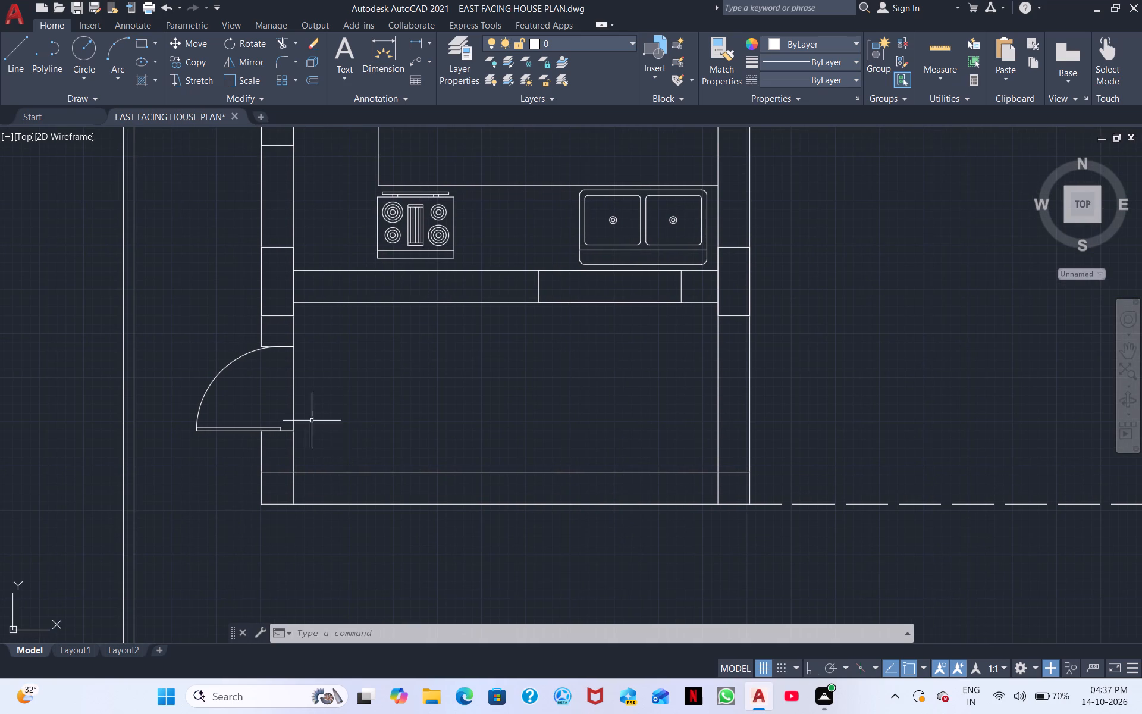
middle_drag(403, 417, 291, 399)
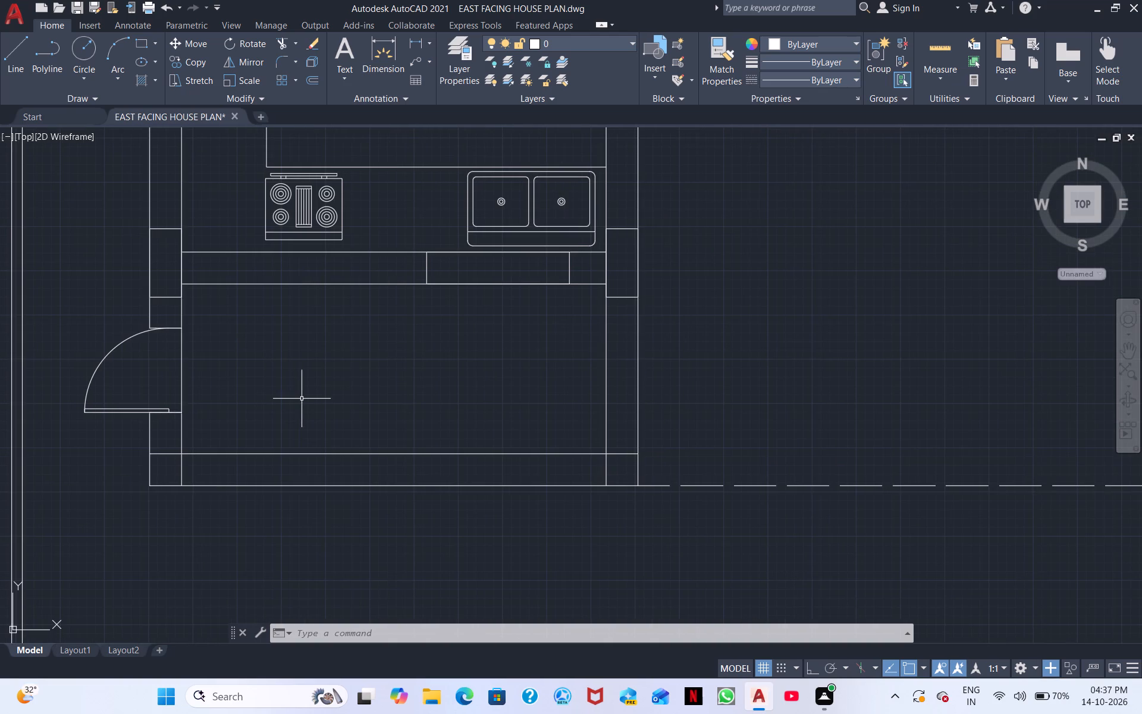
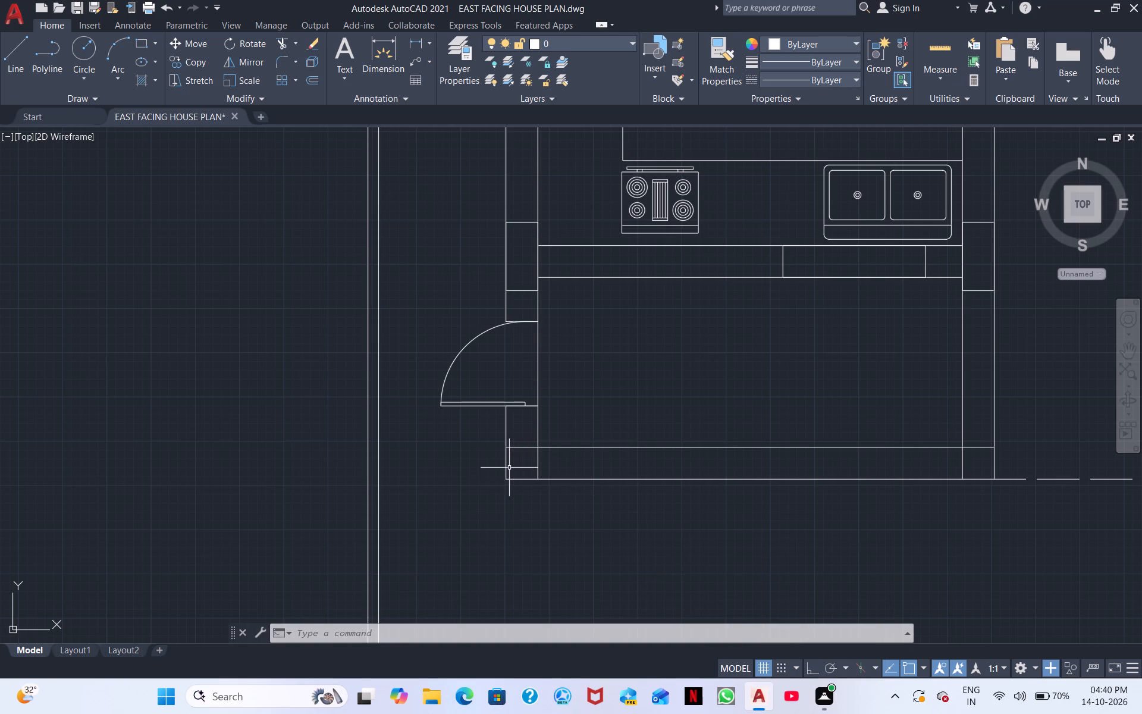
Scale the door of the small room below the western bedroom down about its hinge corner so its swing ends at the opening's north jamb.
middle_drag(612, 399, 556, 458)
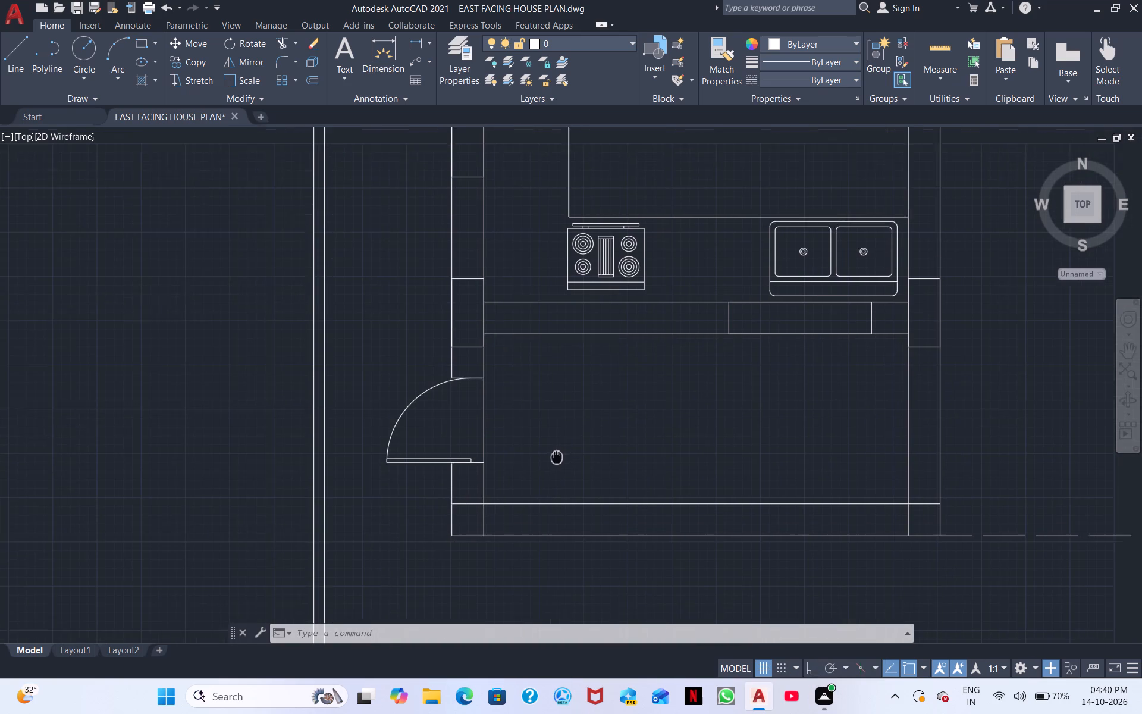
middle_drag(574, 476, 583, 525)
middle_drag(560, 496, 576, 544)
middle_drag(609, 487, 629, 580)
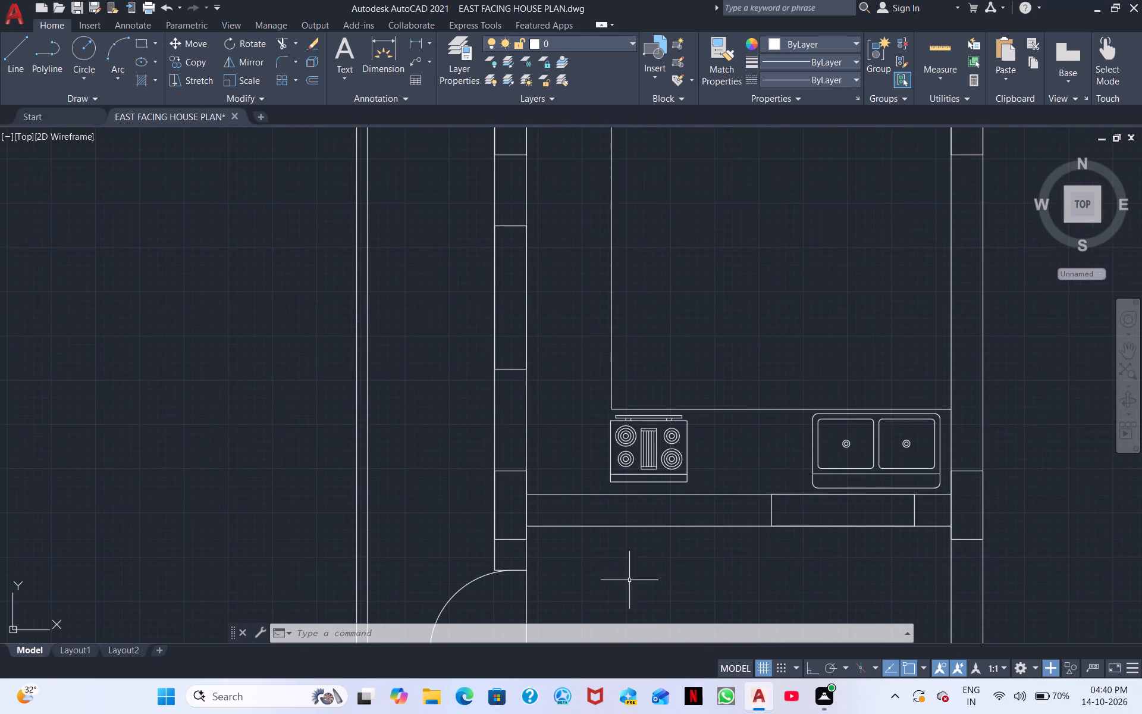
scroll(592, 412, up, 1)
scroll(592, 412, down, 4)
middle_drag(599, 388, 588, 437)
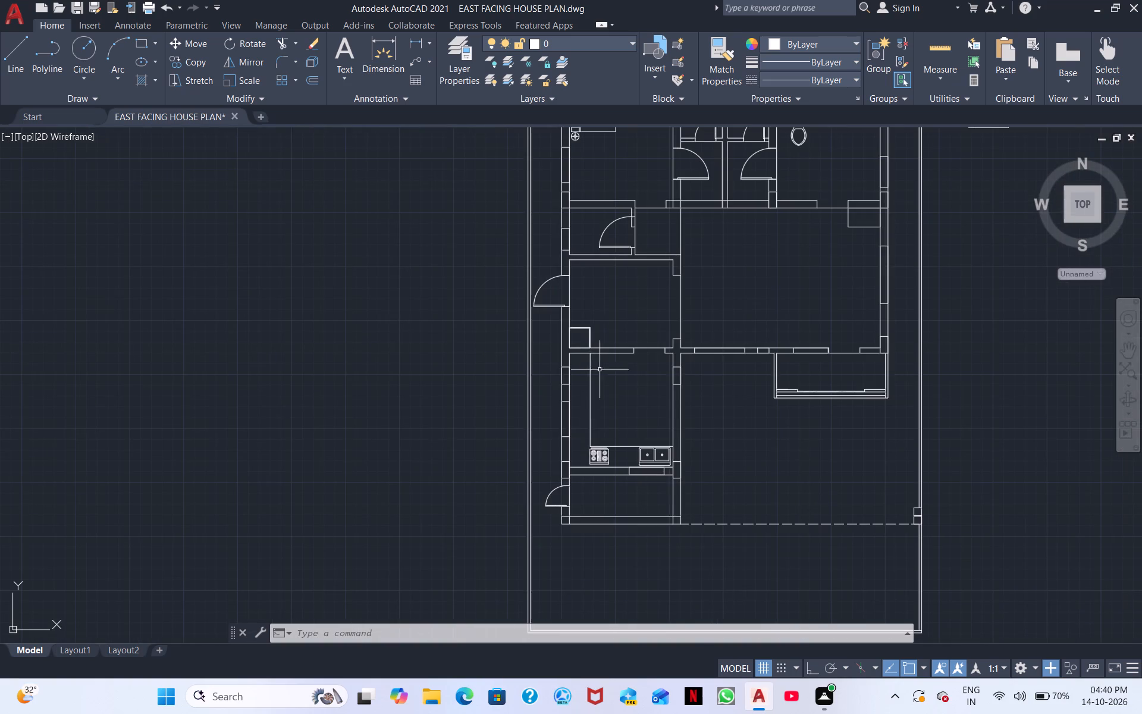
middle_drag(601, 366, 458, 473)
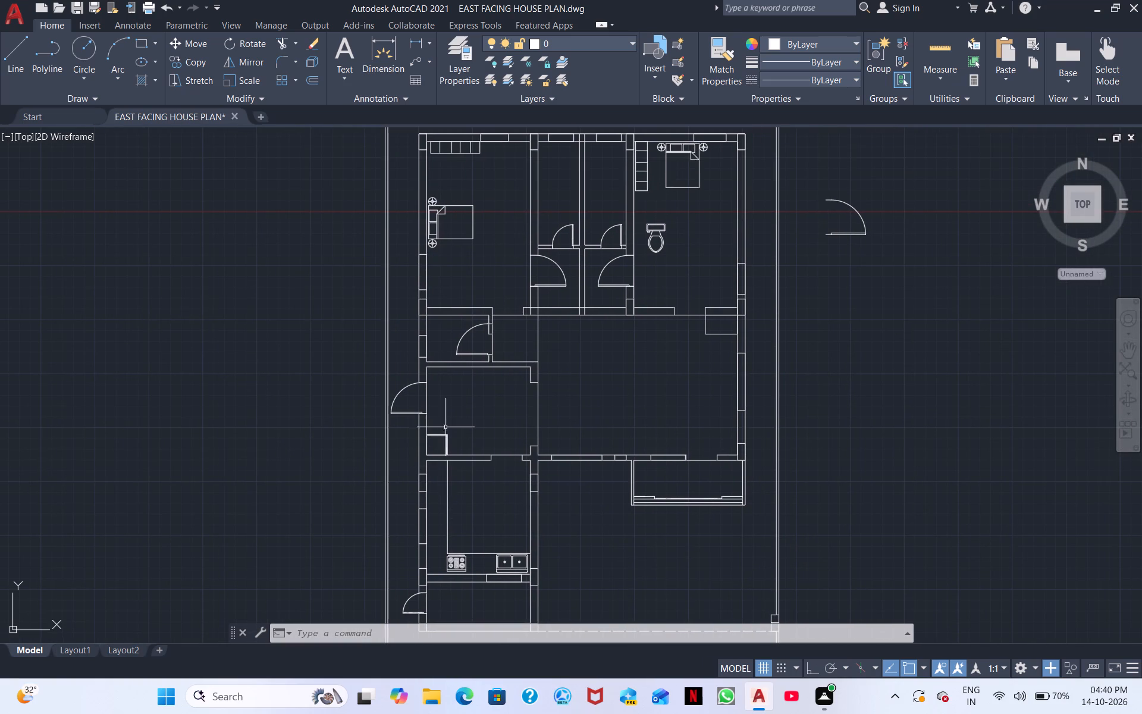
middle_click(487, 421)
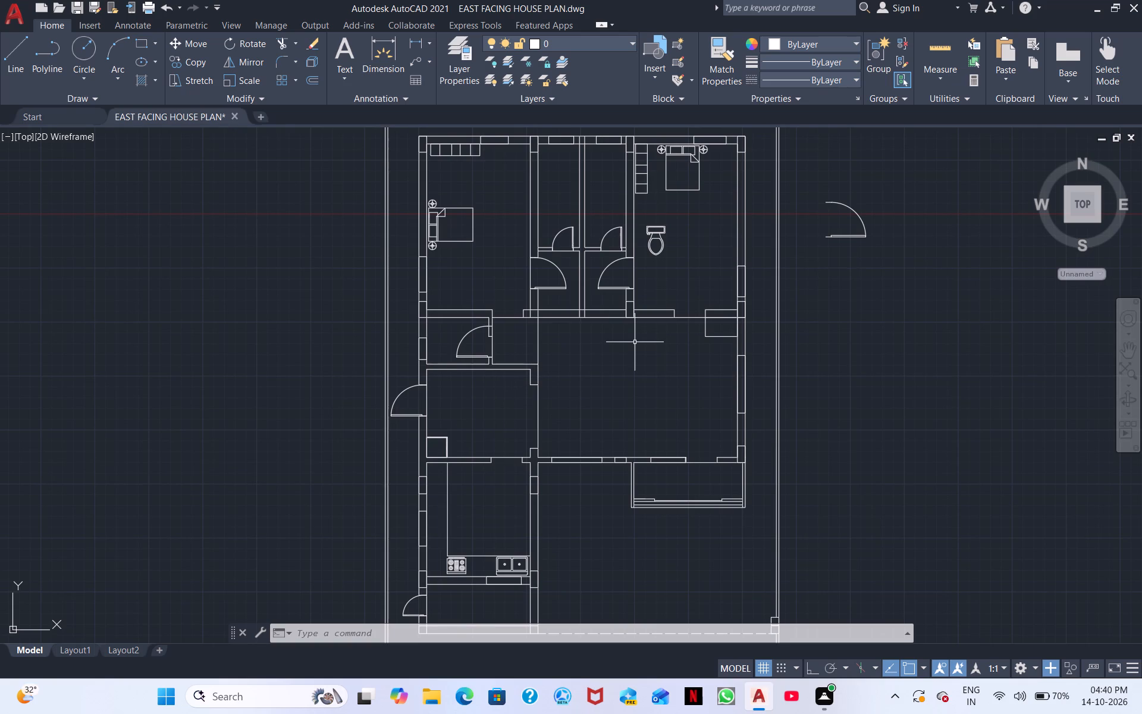
click(462, 342)
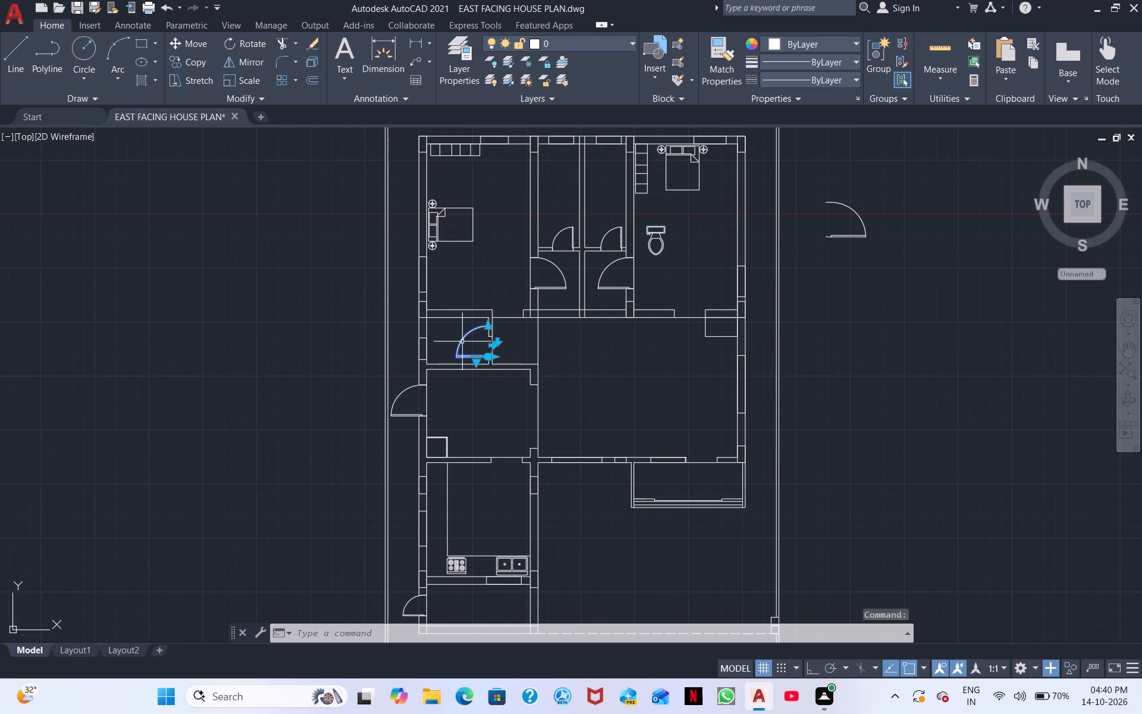
scroll(462, 342, up, 2)
right_click(505, 390)
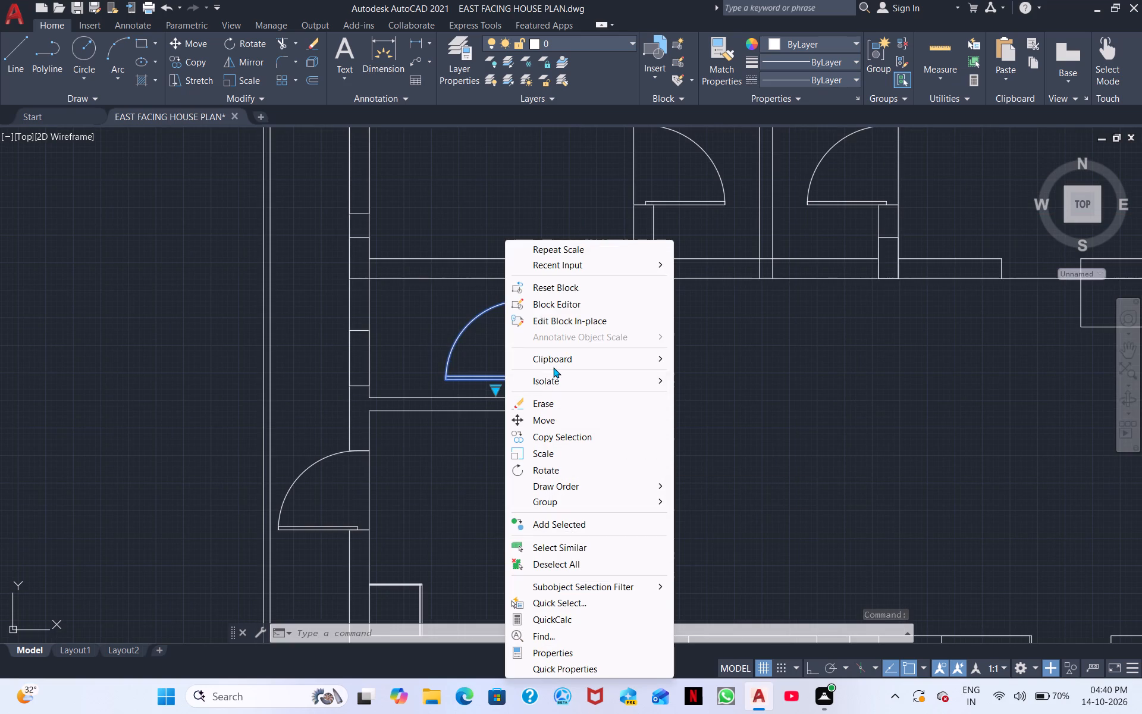
click(539, 452)
scroll(509, 436, up, 3)
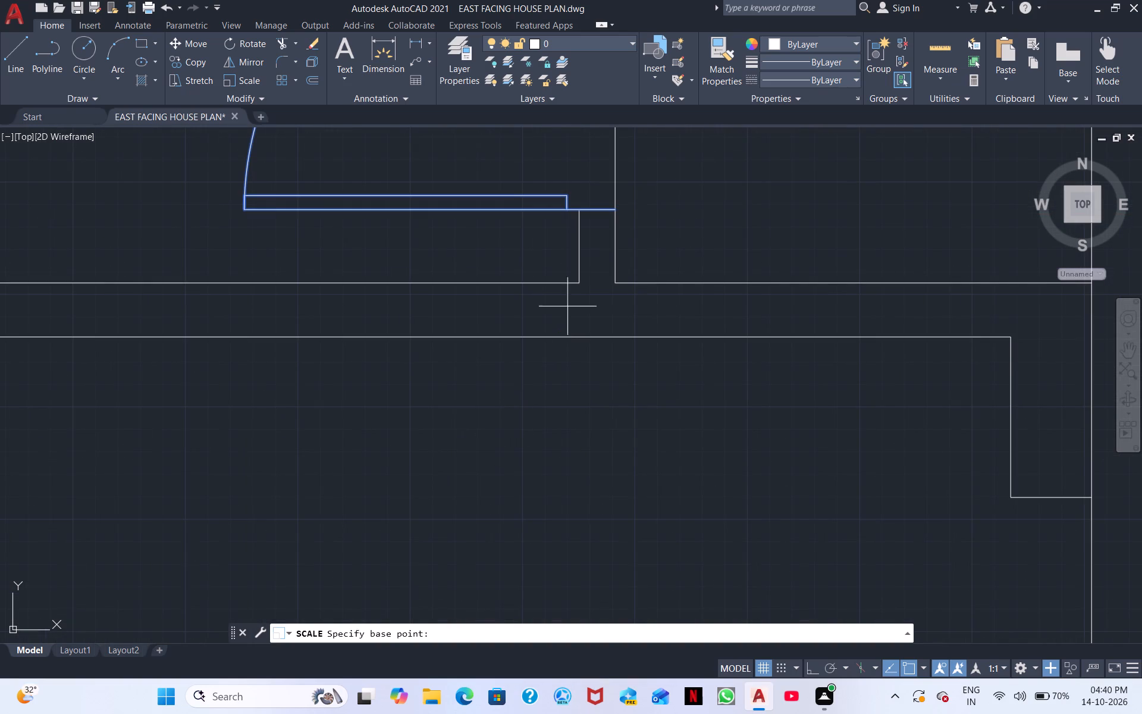
middle_drag(619, 268, 587, 435)
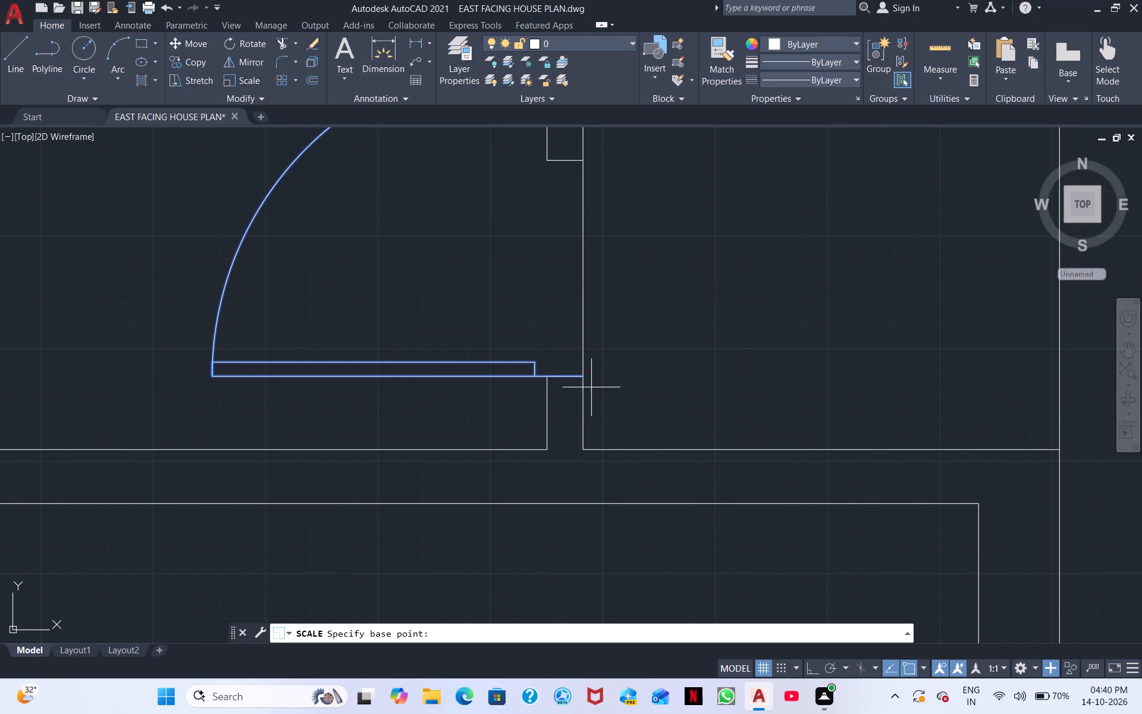
click(576, 377)
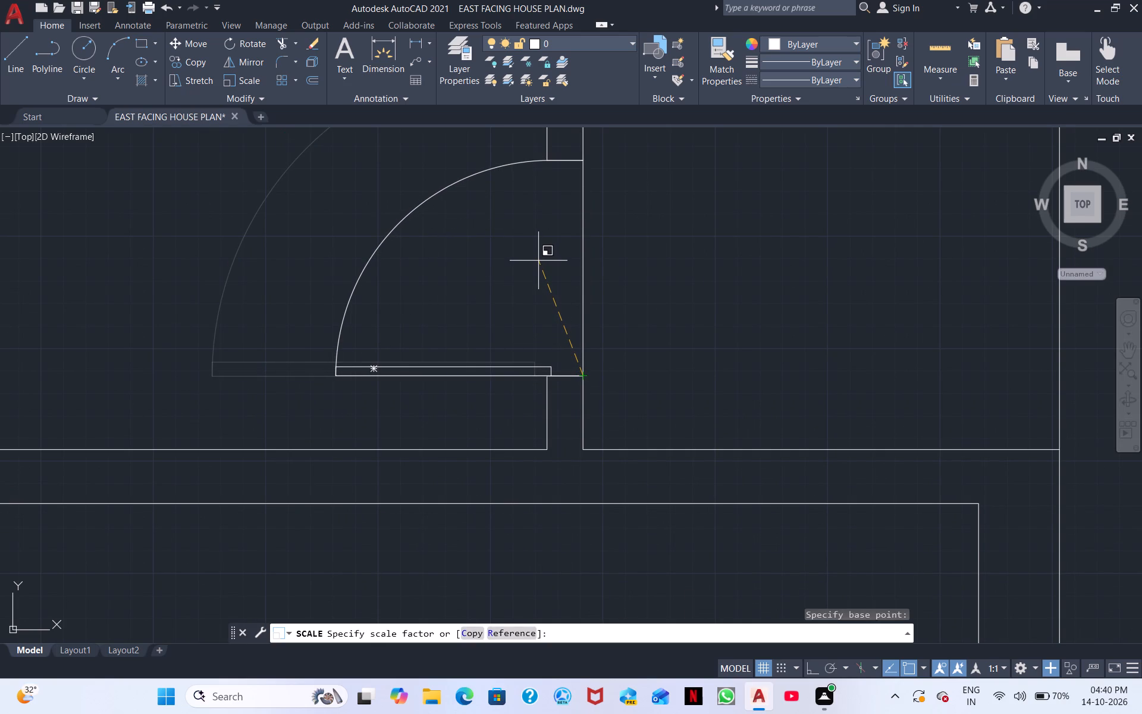
click(538, 261)
Copy the western bathroom's door by its hinge corner to the east jamb of the western bedroom's south-wall opening.
scroll(704, 306, down, 1)
middle_drag(732, 328, 619, 346)
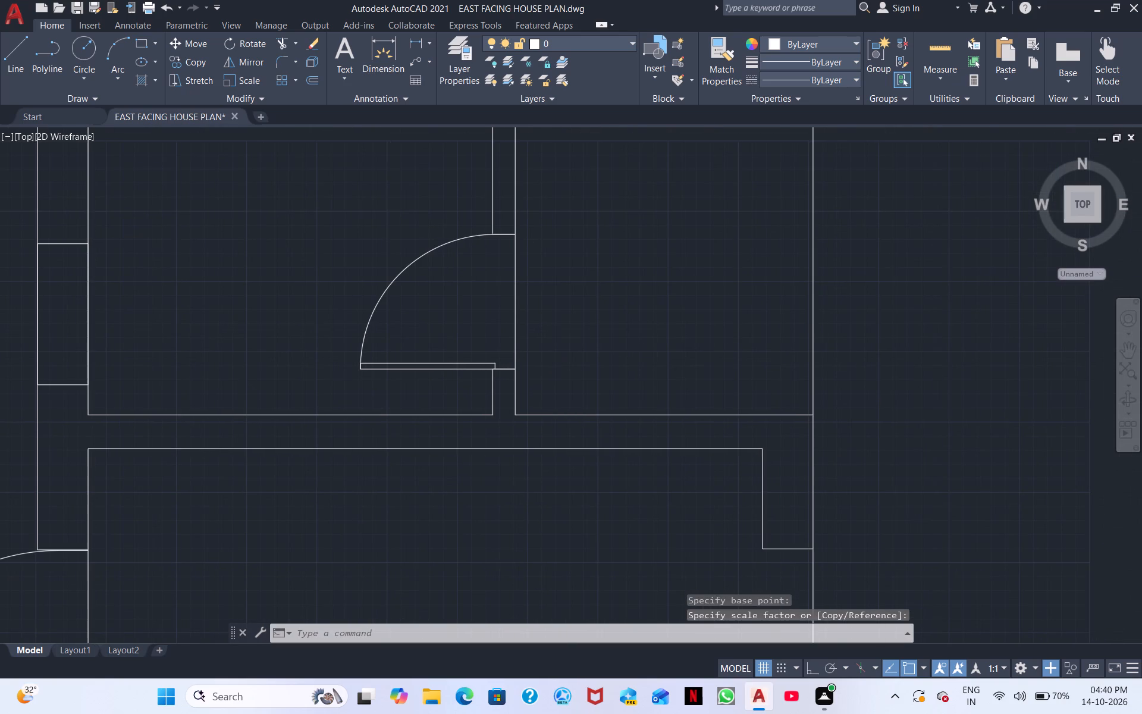
middle_drag(650, 330, 561, 491)
middle_drag(566, 434, 542, 497)
scroll(555, 475, down, 2)
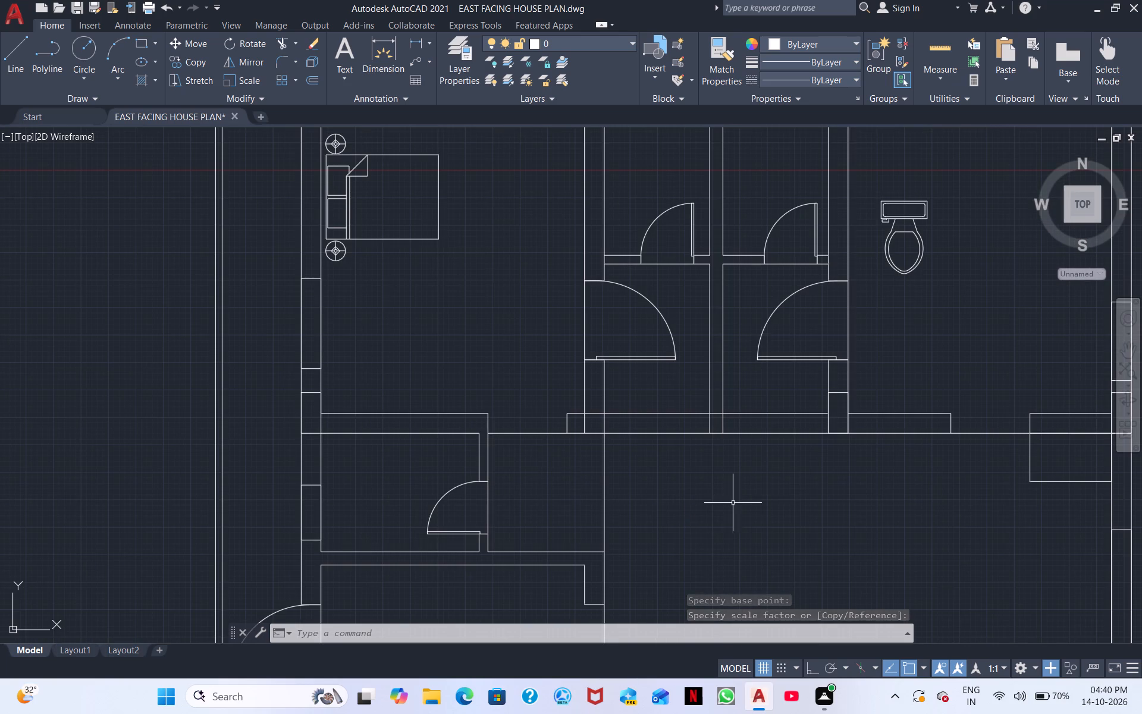
middle_drag(835, 519, 715, 537)
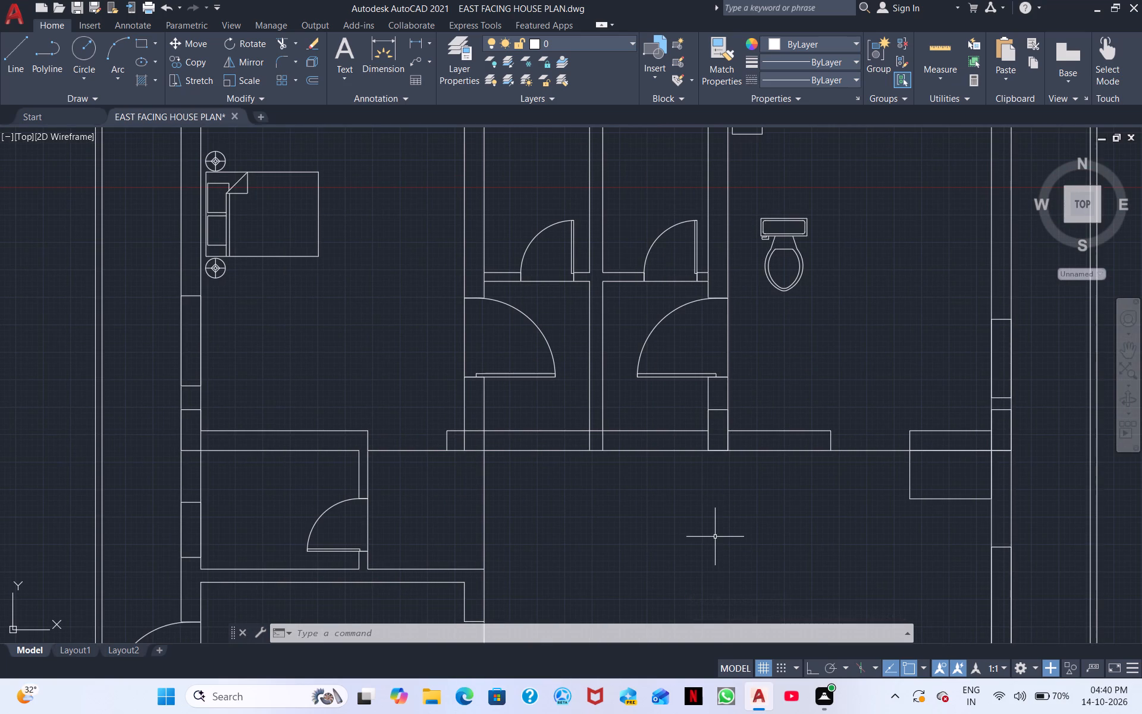
middle_drag(583, 518, 654, 528)
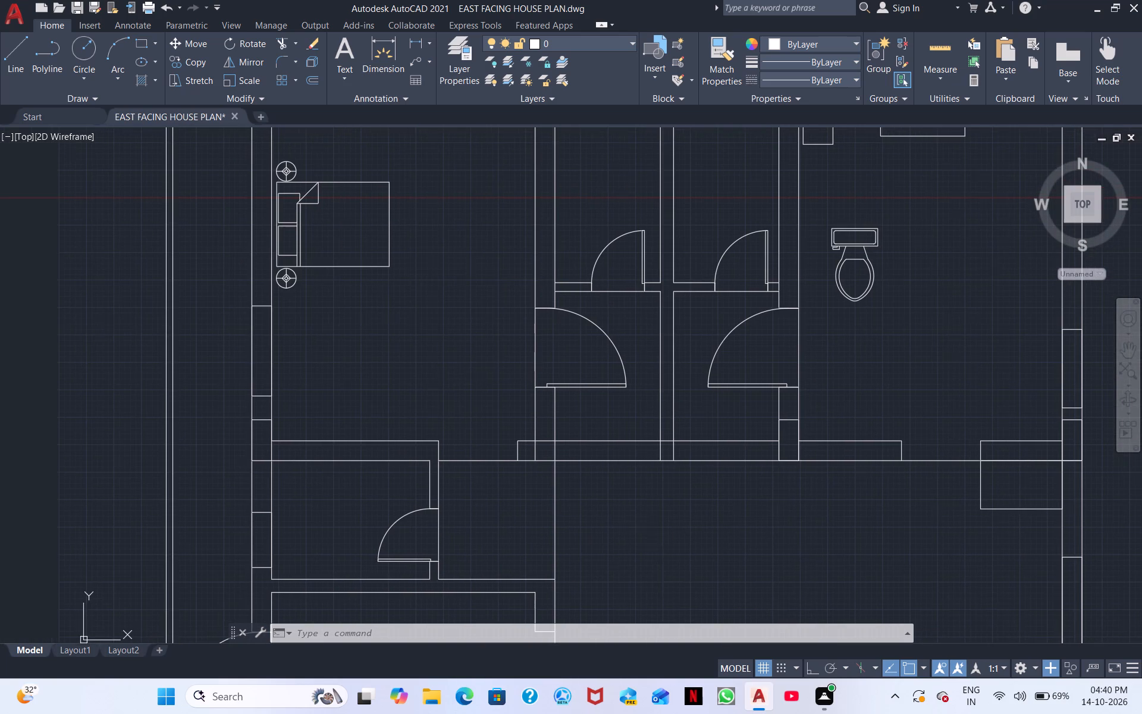
click(641, 263)
right_click(641, 263)
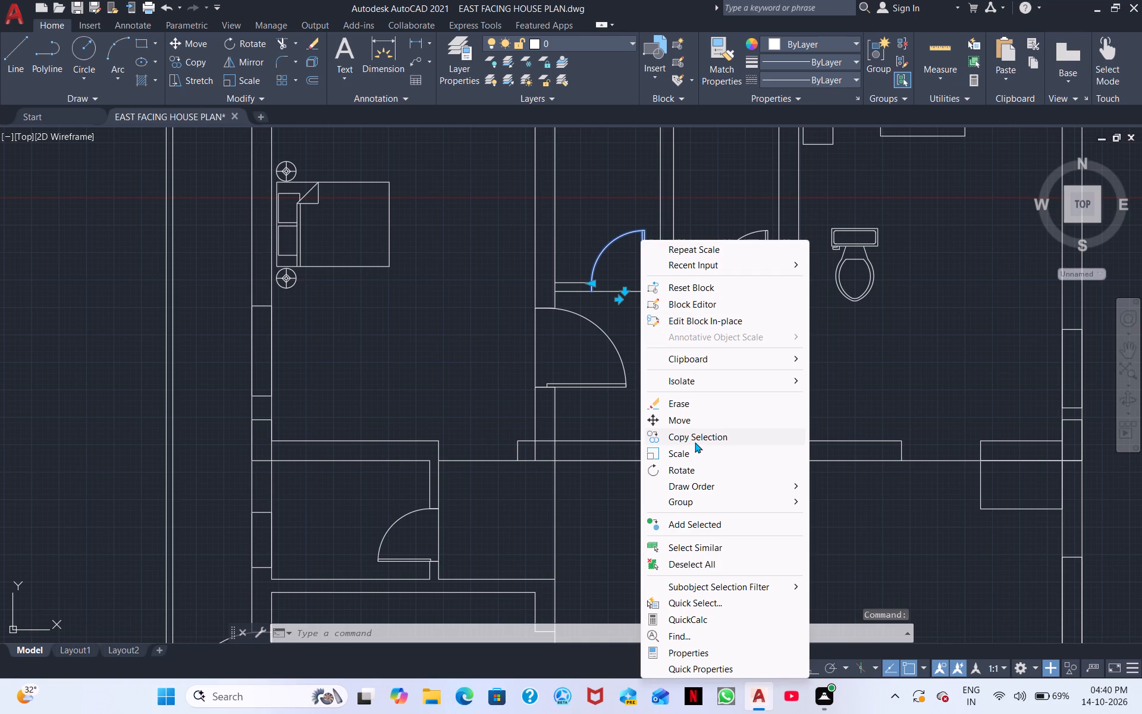
click(697, 434)
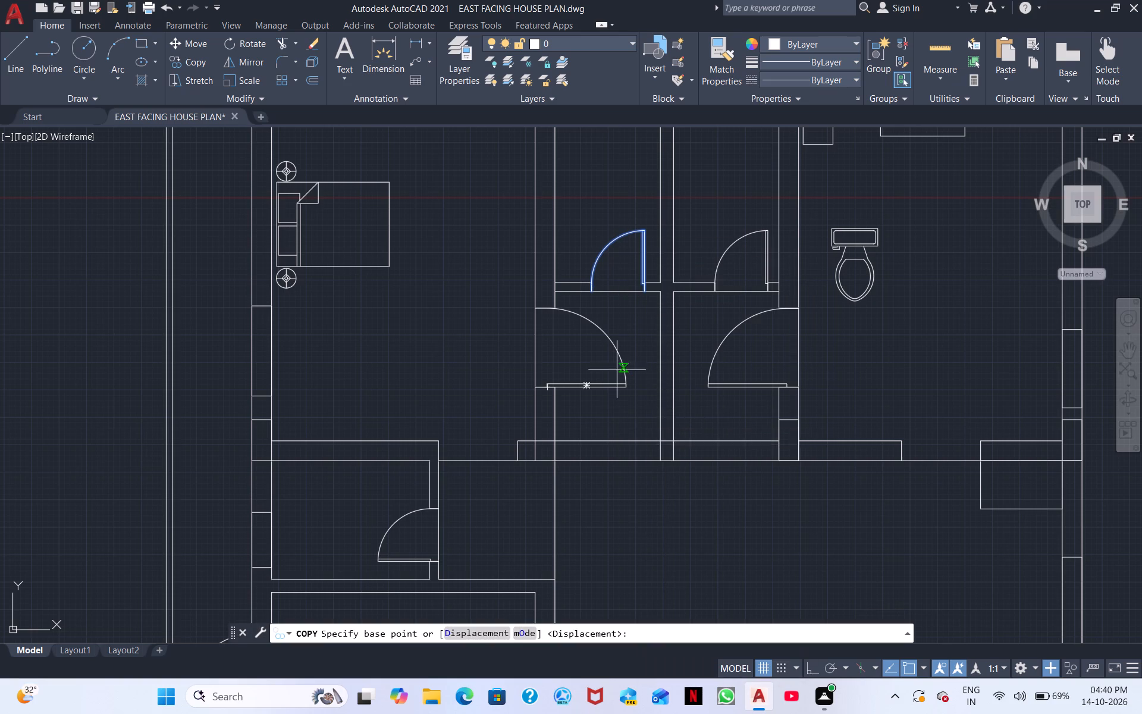
scroll(617, 364, up, 2)
click(685, 175)
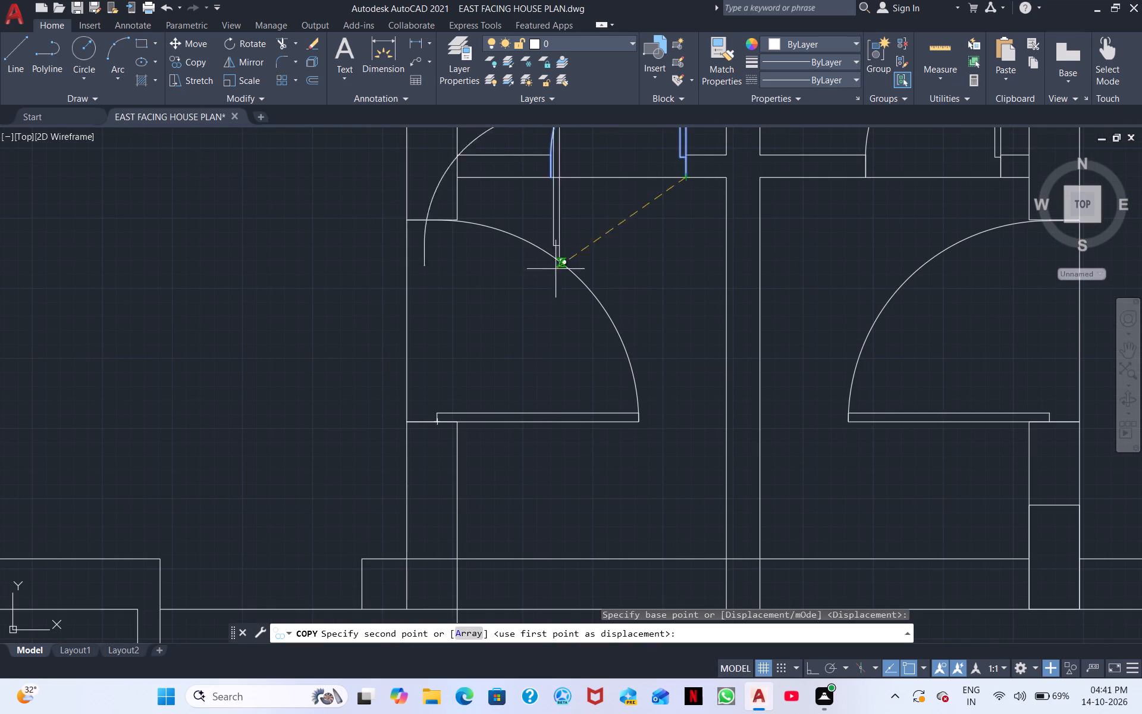
middle_drag(299, 602, 354, 596)
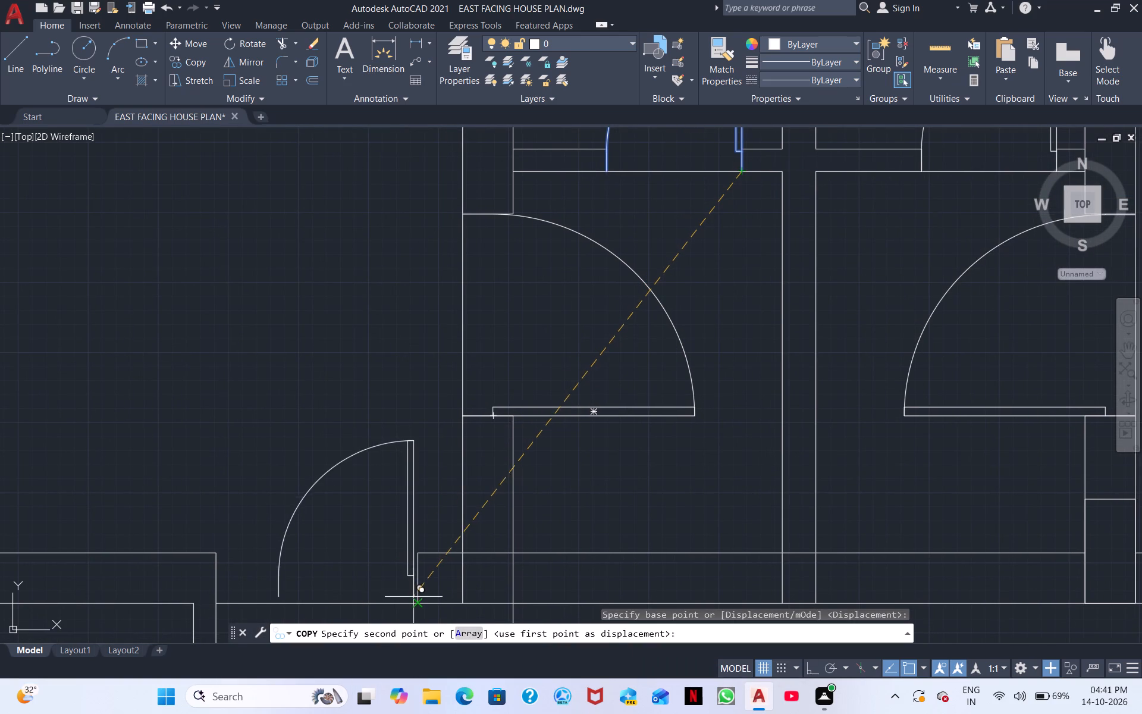
click(418, 599)
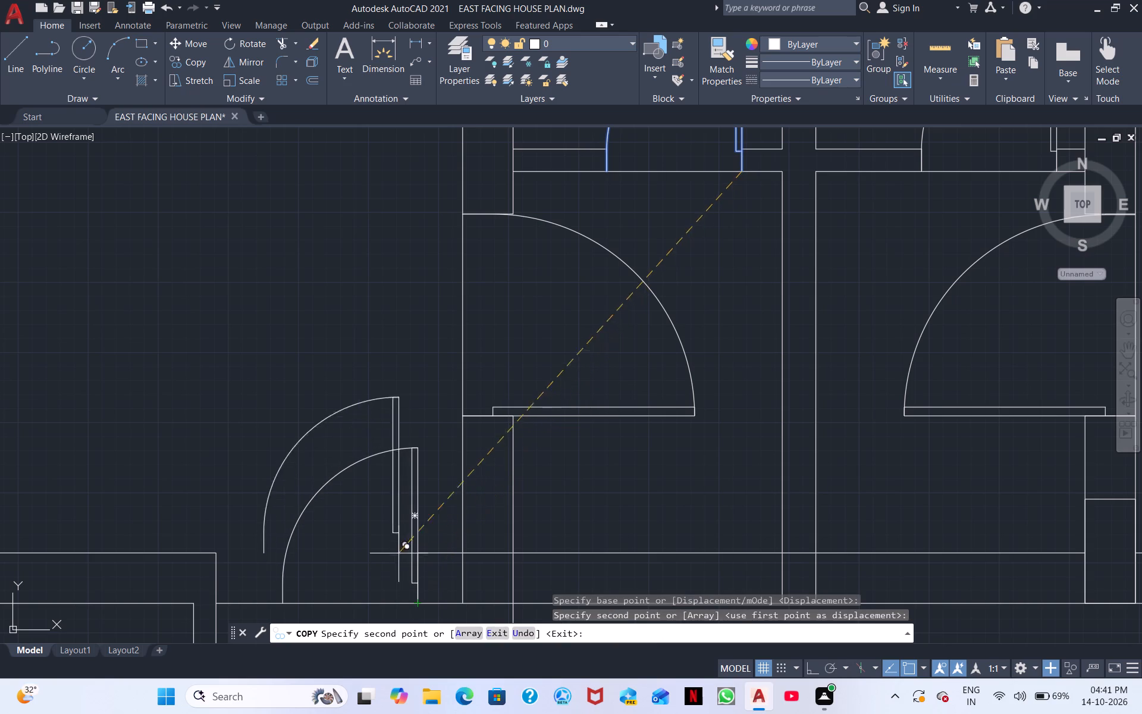
Place another copy of the door at the east jamb of the eastern bedroom's south-wall opening.
scroll(404, 529, down, 1)
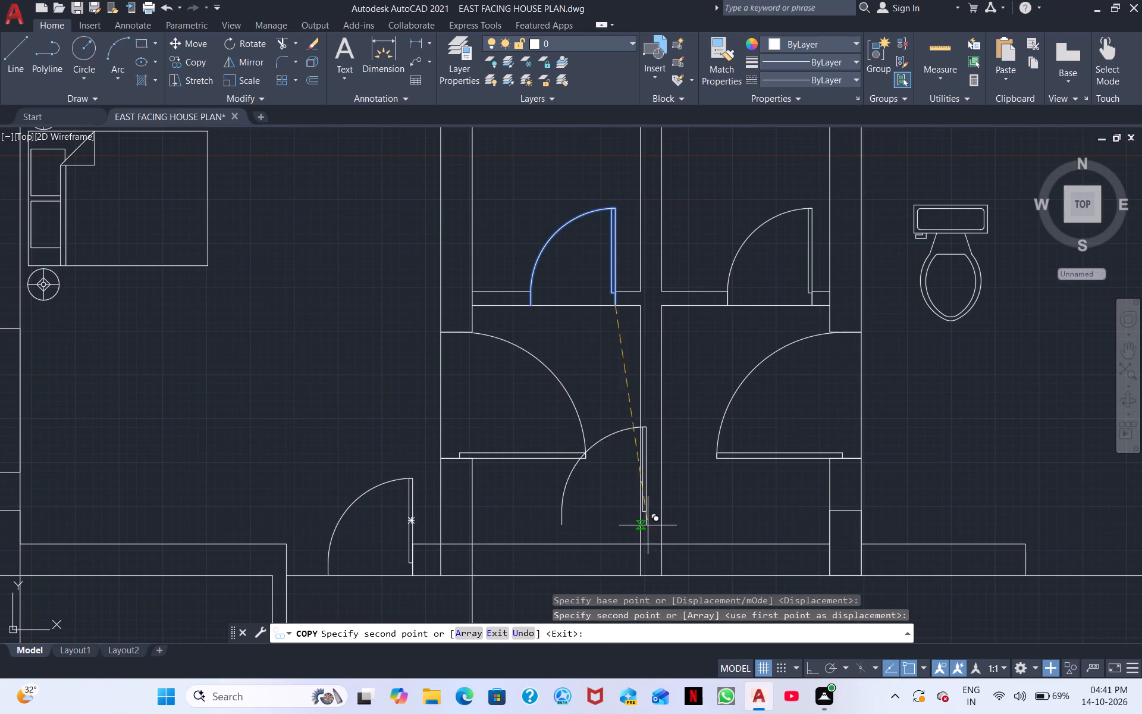
scroll(659, 528, down, 1)
middle_drag(764, 519, 453, 516)
scroll(483, 528, down, 1)
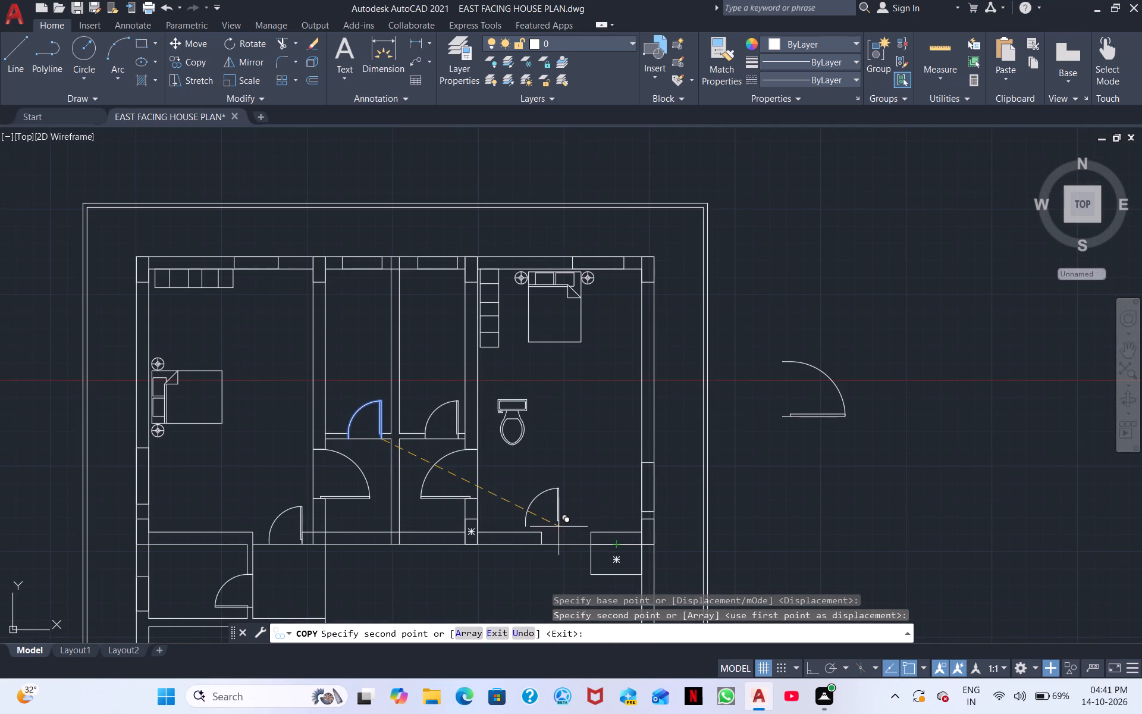
click(588, 546)
Place a third door copy just north of the east jamb of the opening in the large hall's south wall, ending Copy.
scroll(606, 537, down, 1)
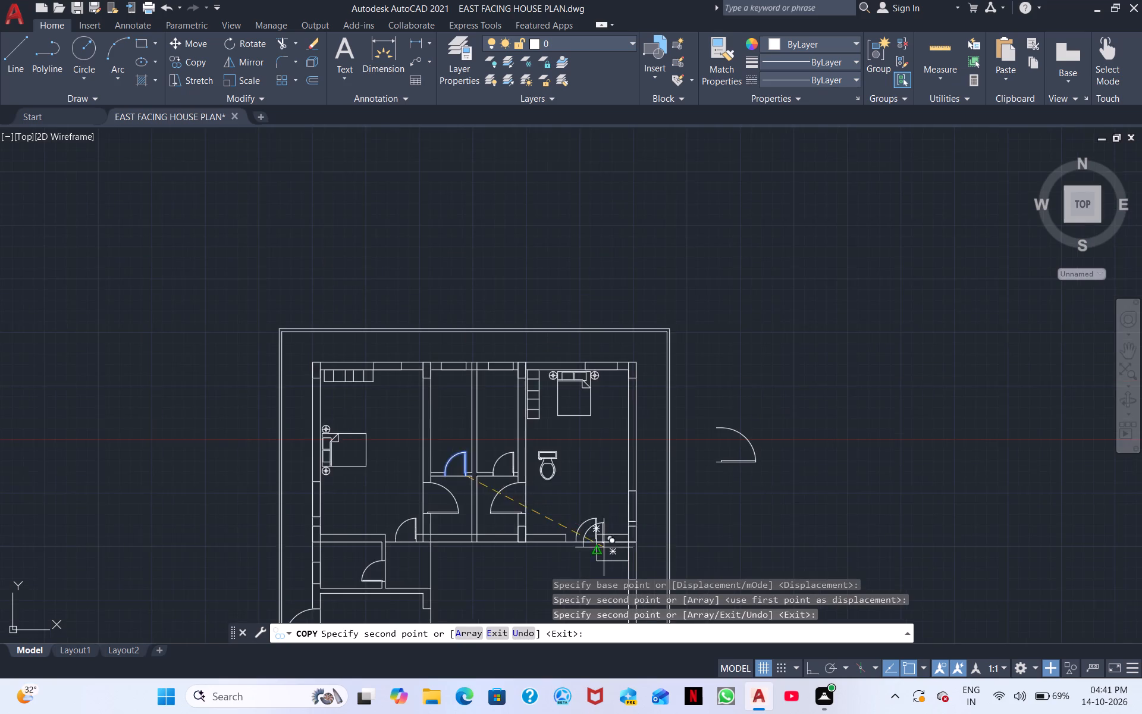
scroll(604, 547, down, 1)
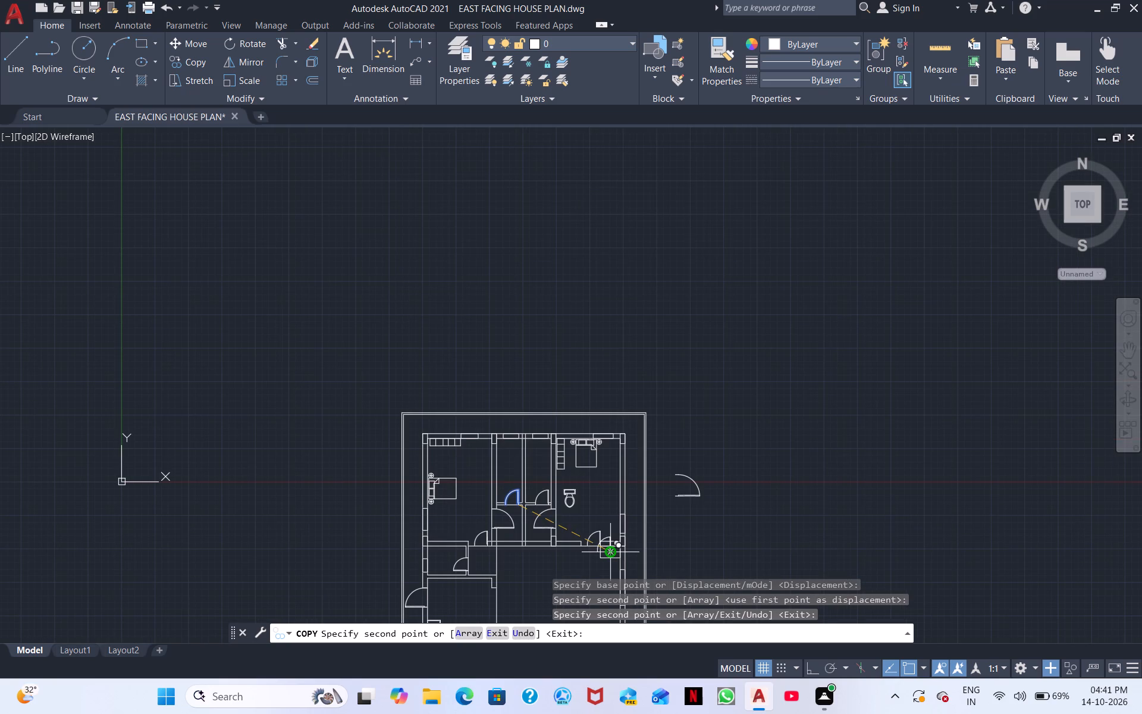
middle_drag(607, 554, 578, 566)
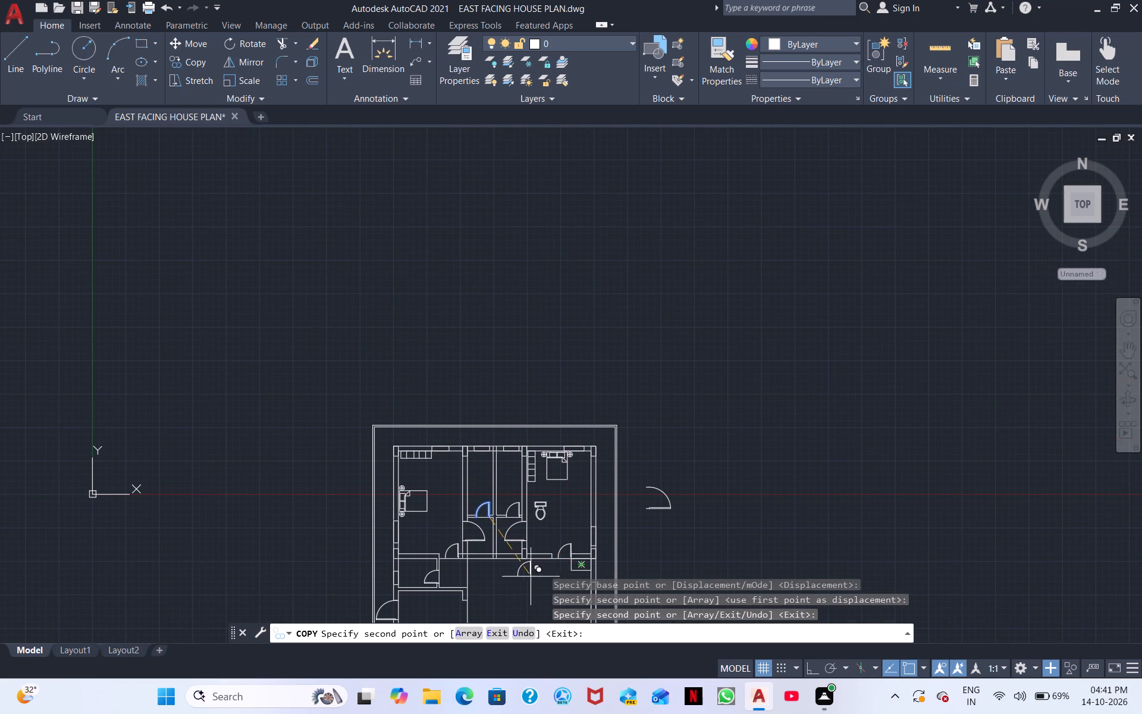
middle_drag(529, 575, 527, 485)
middle_drag(557, 527, 532, 500)
scroll(515, 533, up, 2)
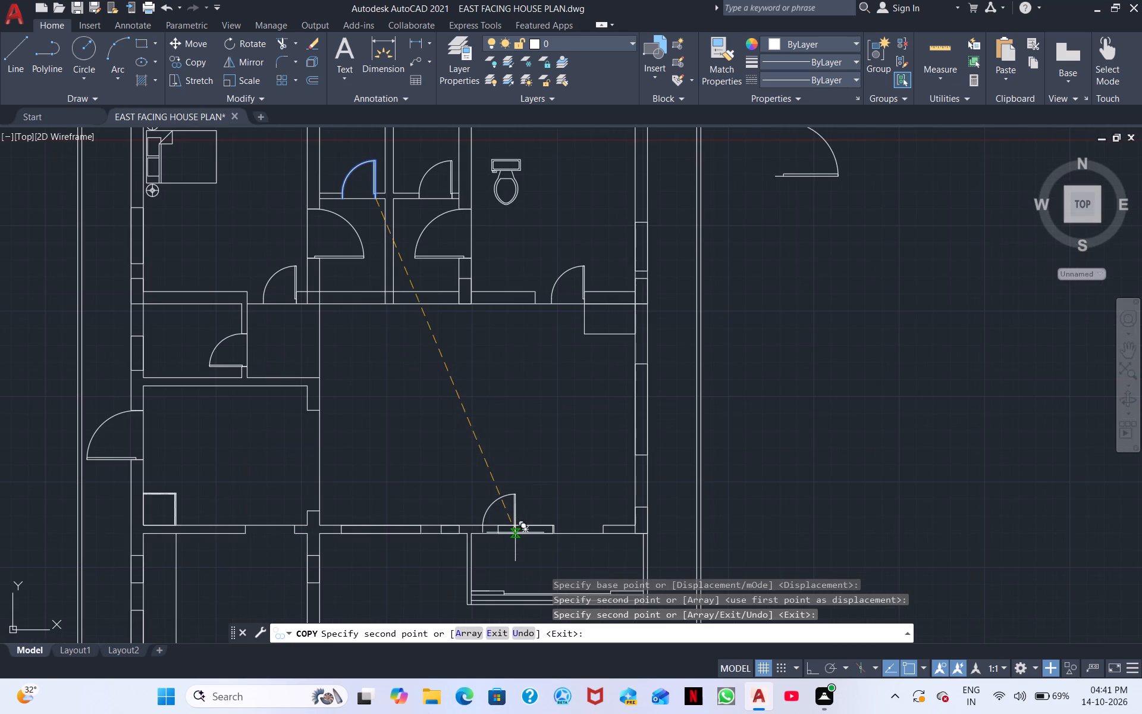
click(601, 511)
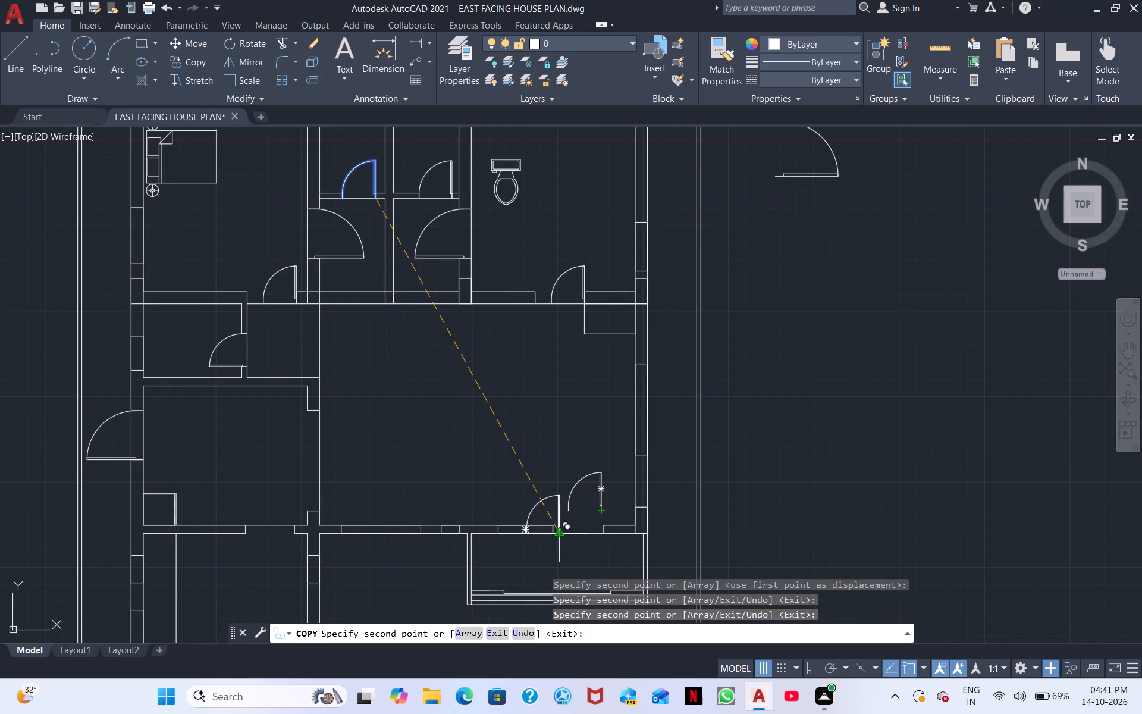
right_click(561, 538)
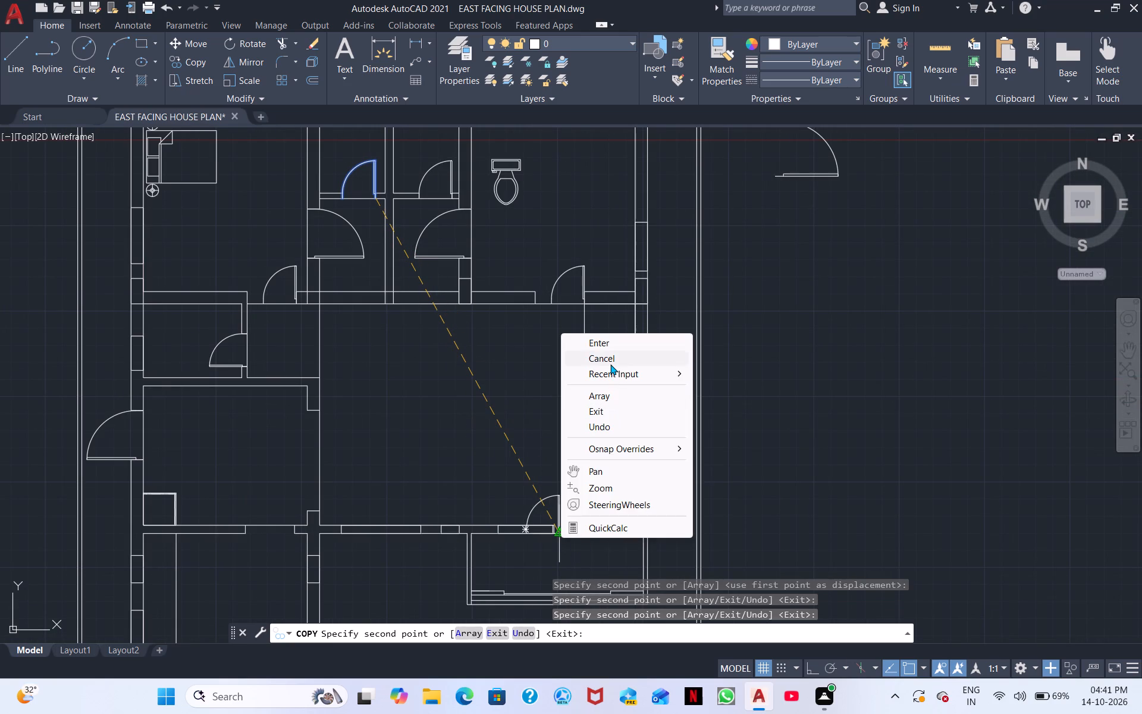
click(610, 364)
Scale the door copy in the eastern bedroom's south-wall opening up about its hinge corner so its swing reaches the west jamb.
middle_drag(518, 505, 550, 644)
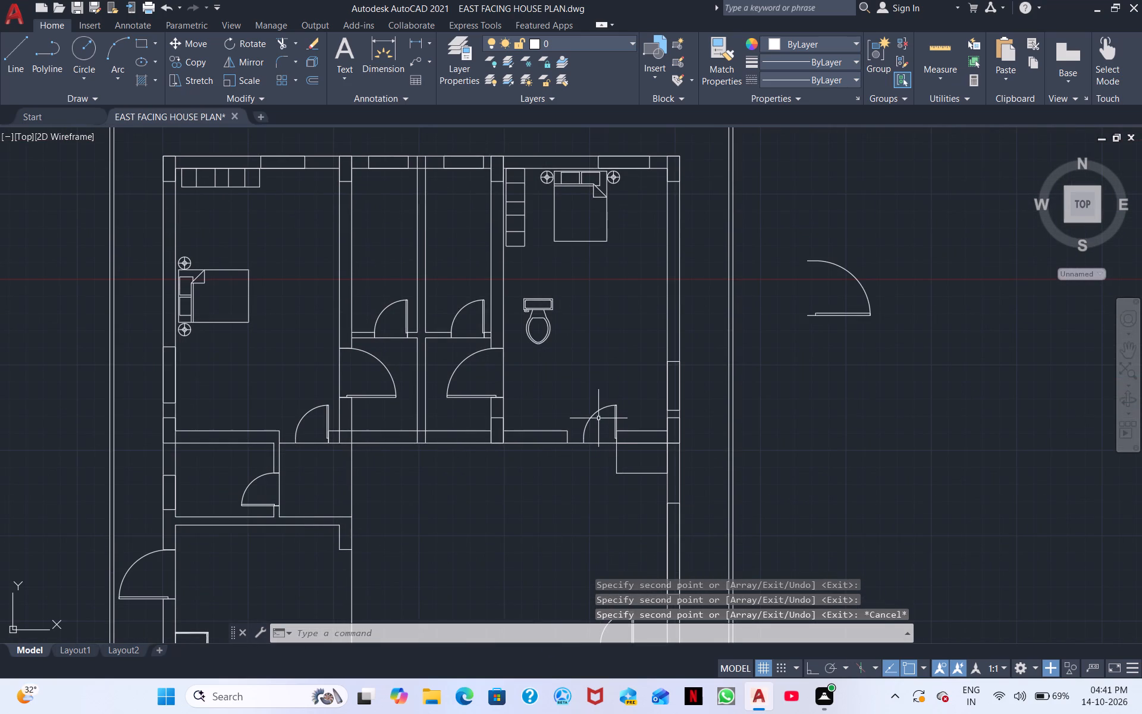
click(598, 416)
drag(594, 408, 593, 403)
right_click(591, 403)
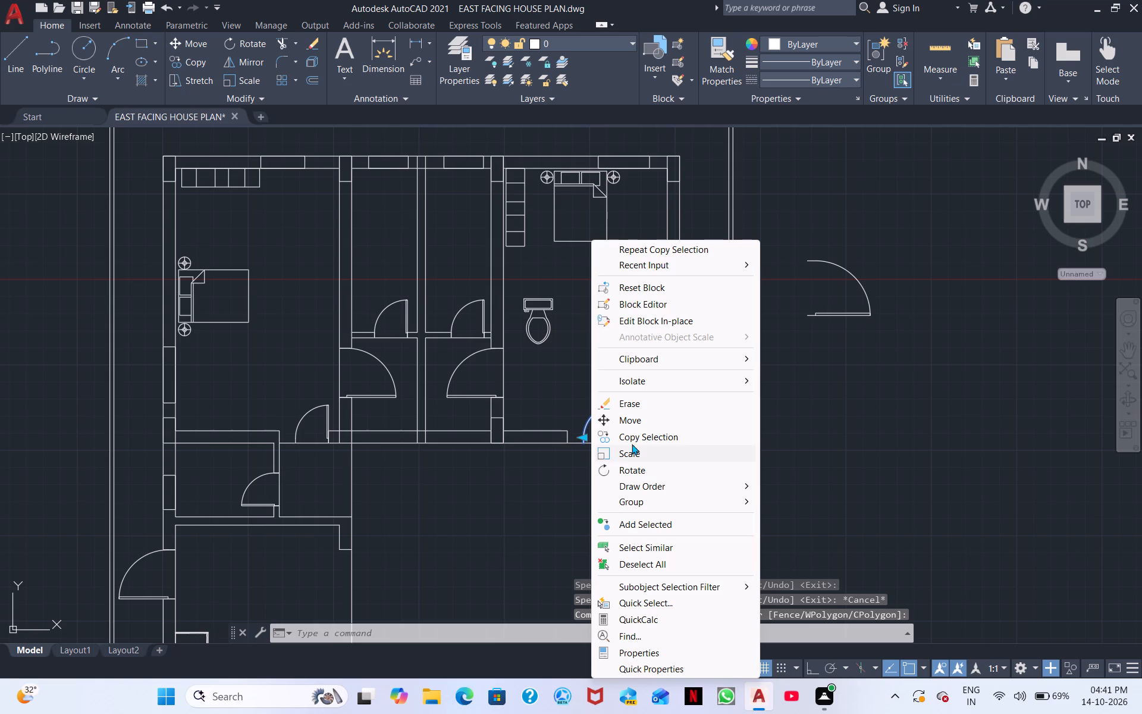
click(629, 449)
scroll(624, 448, up, 2)
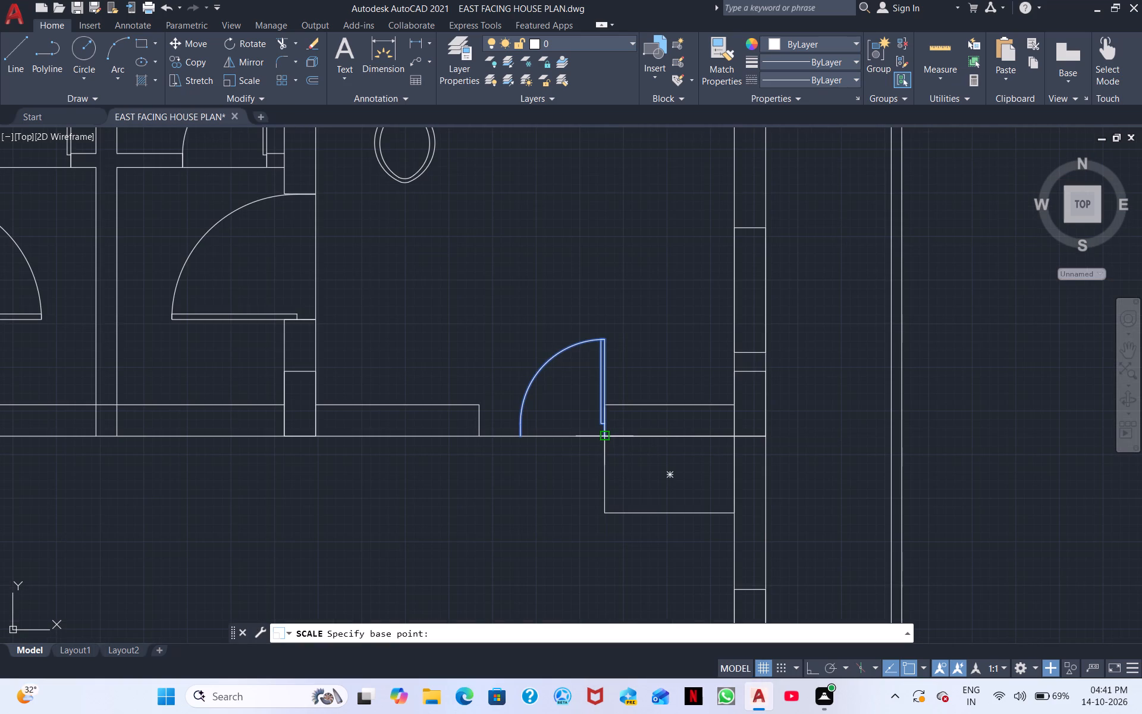
click(602, 436)
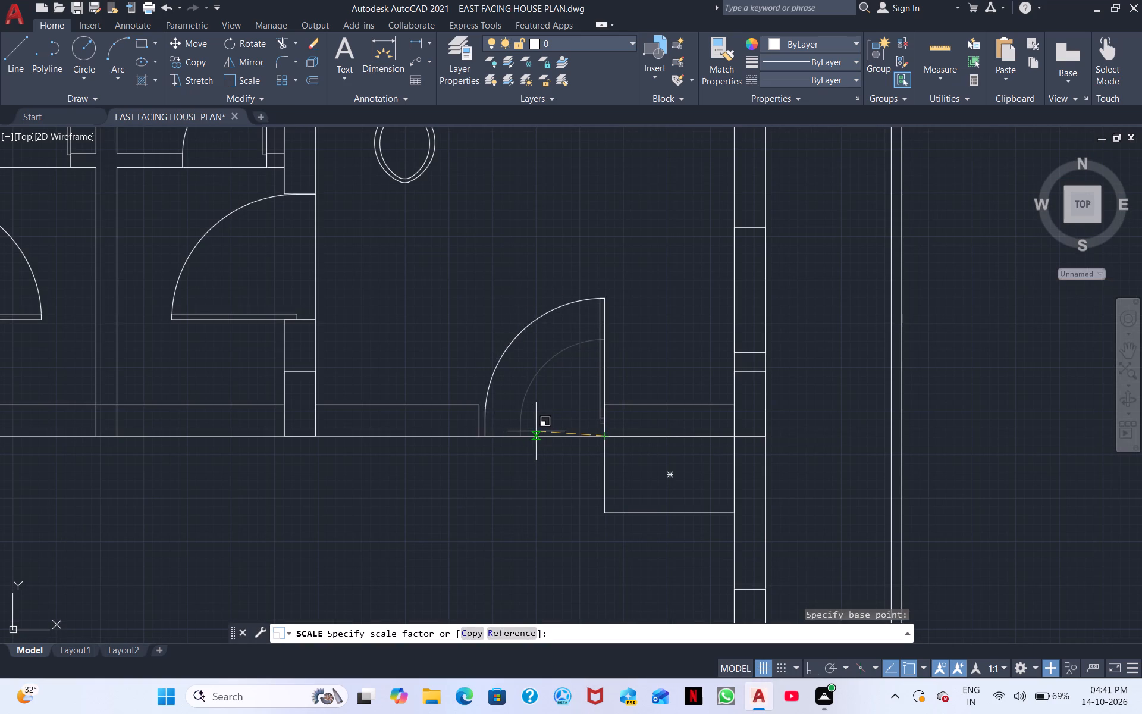
scroll(537, 431, up, 1)
scroll(456, 407, up, 1)
scroll(418, 447, up, 1)
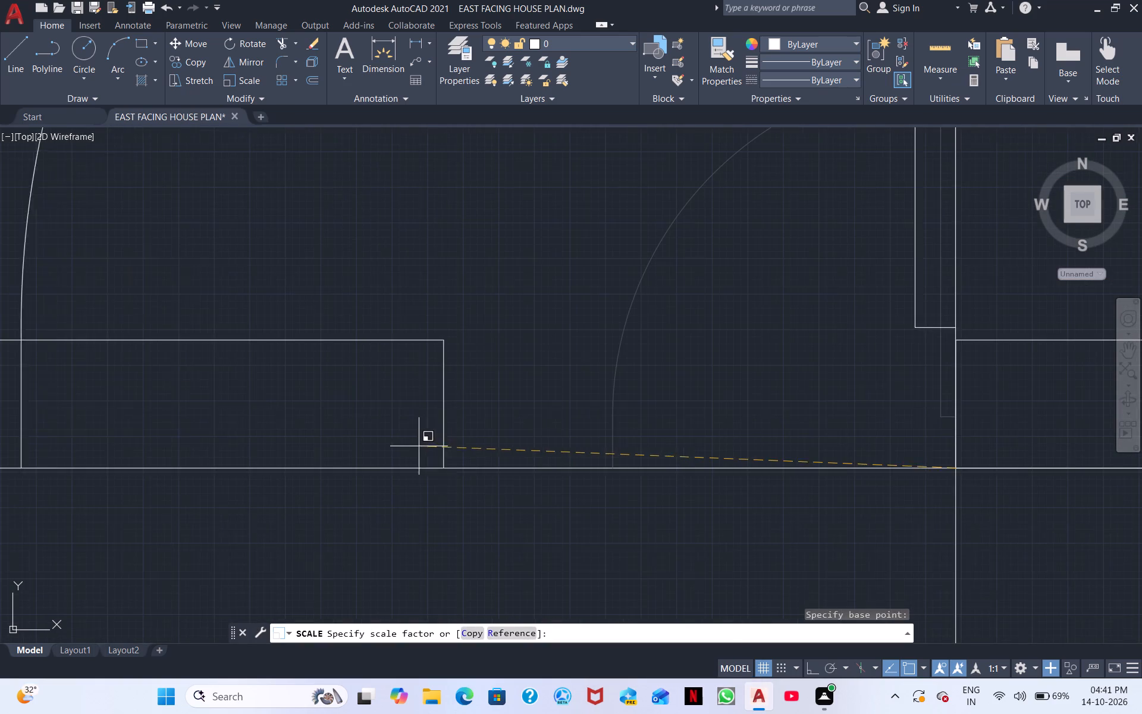
click(663, 439)
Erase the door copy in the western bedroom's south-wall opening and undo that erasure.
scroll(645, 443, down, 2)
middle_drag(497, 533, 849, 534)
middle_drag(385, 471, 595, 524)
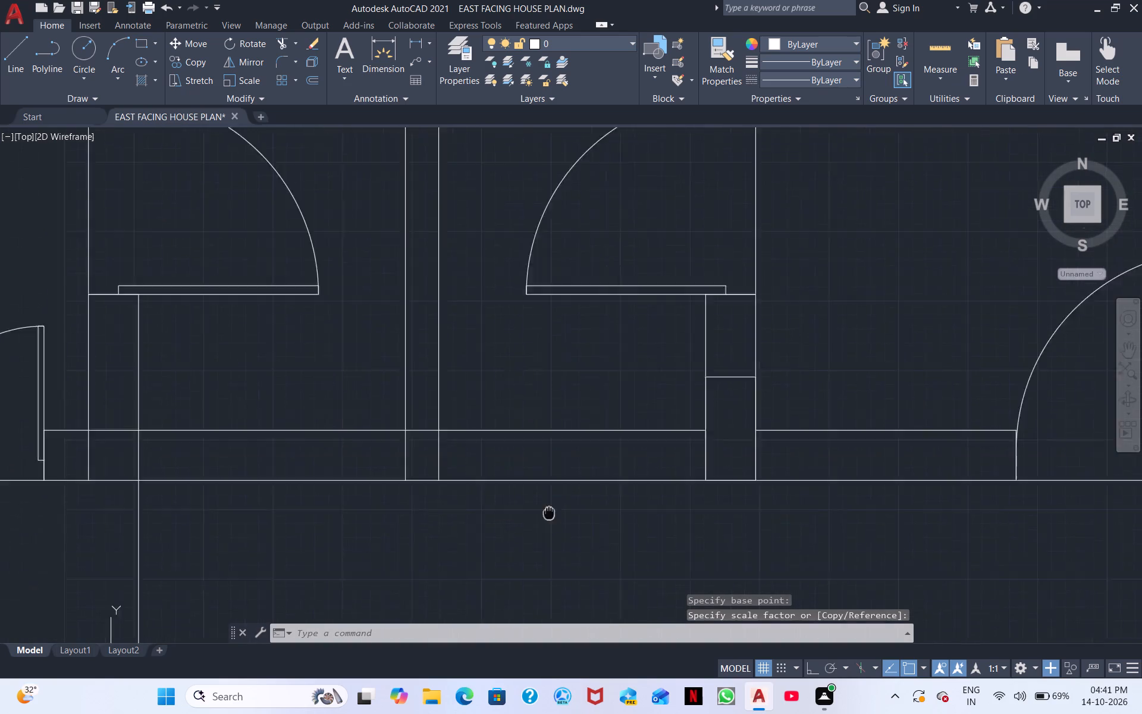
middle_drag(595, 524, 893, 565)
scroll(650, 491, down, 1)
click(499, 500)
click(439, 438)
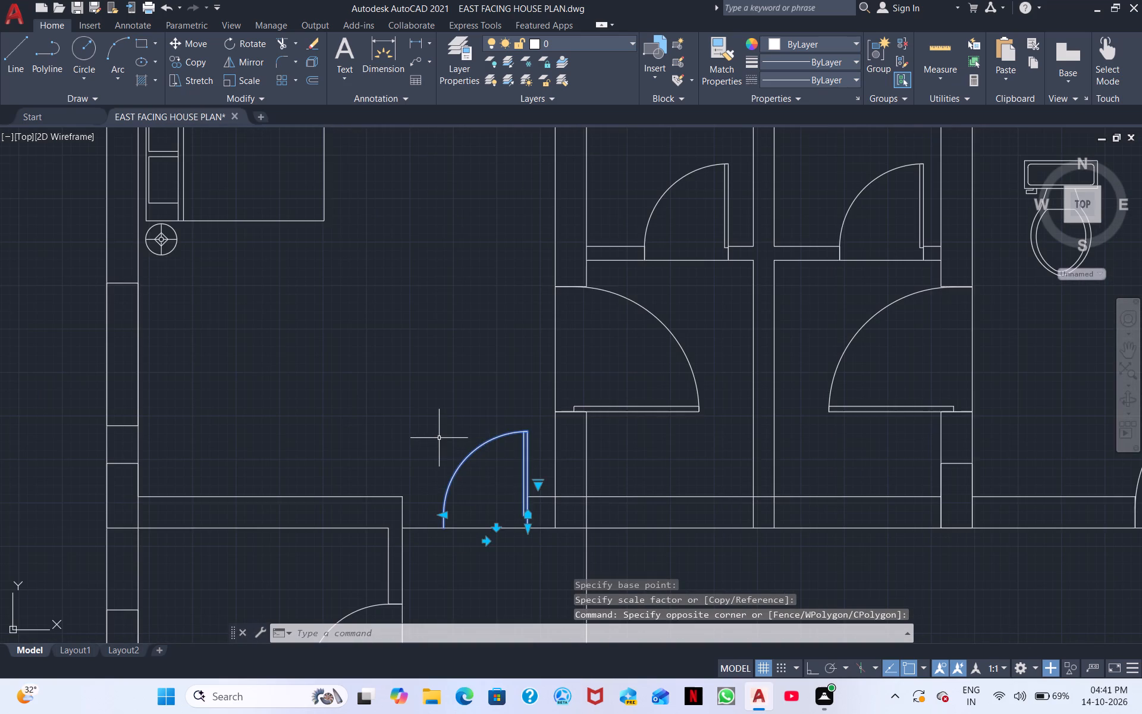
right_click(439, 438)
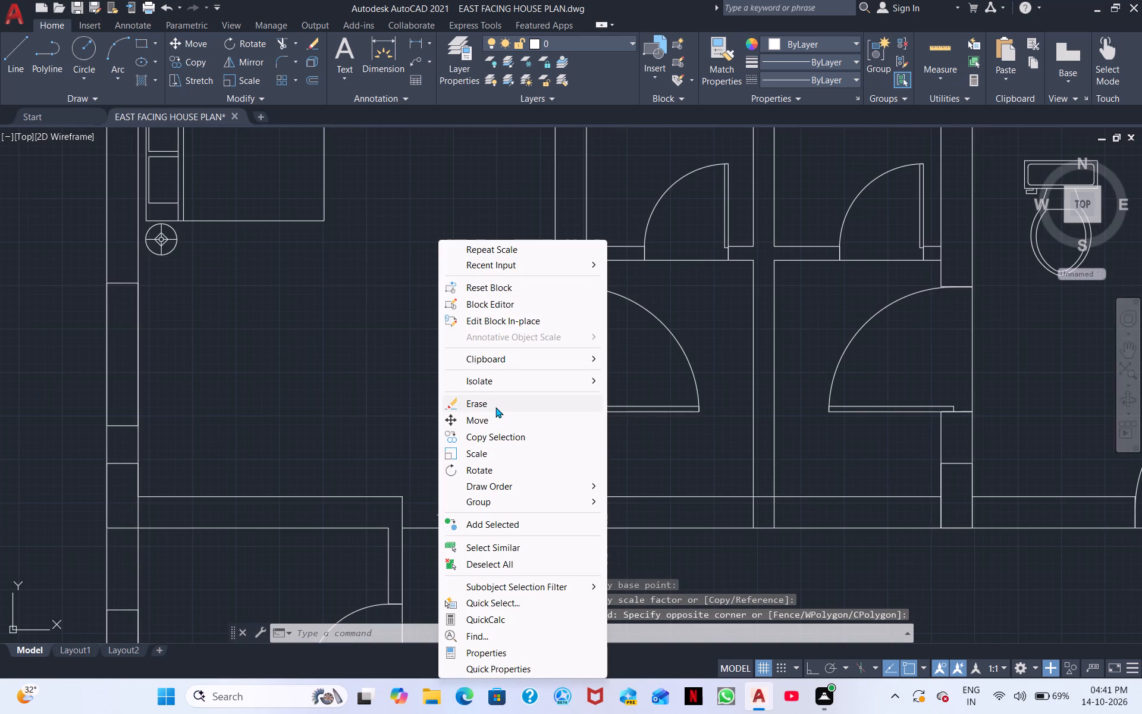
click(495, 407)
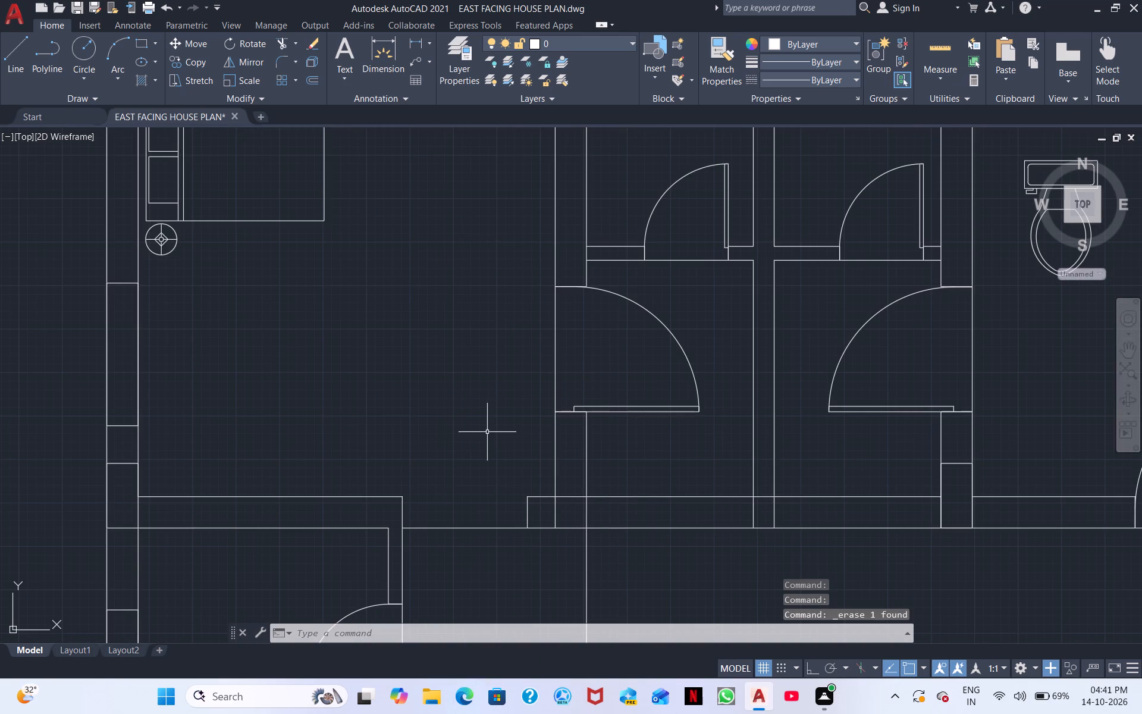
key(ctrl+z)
Scale the western bedroom's south-wall door up about its hinge corner so its swing reaches the west jamb.
click(492, 486)
click(434, 421)
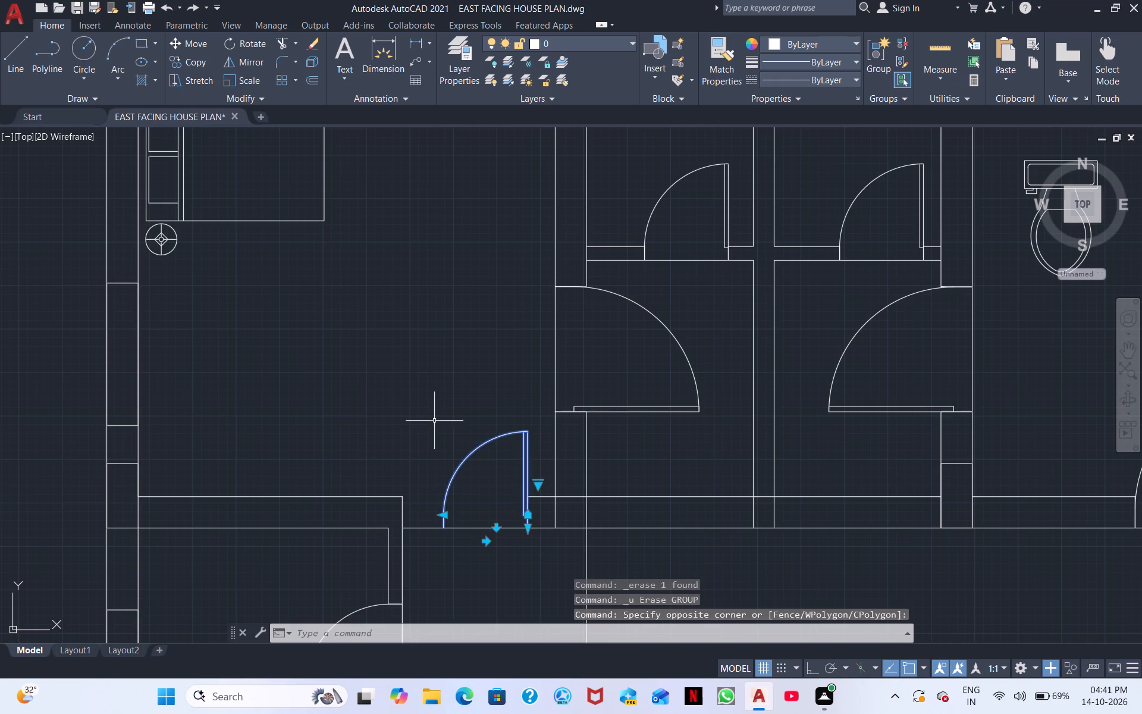
right_click(434, 421)
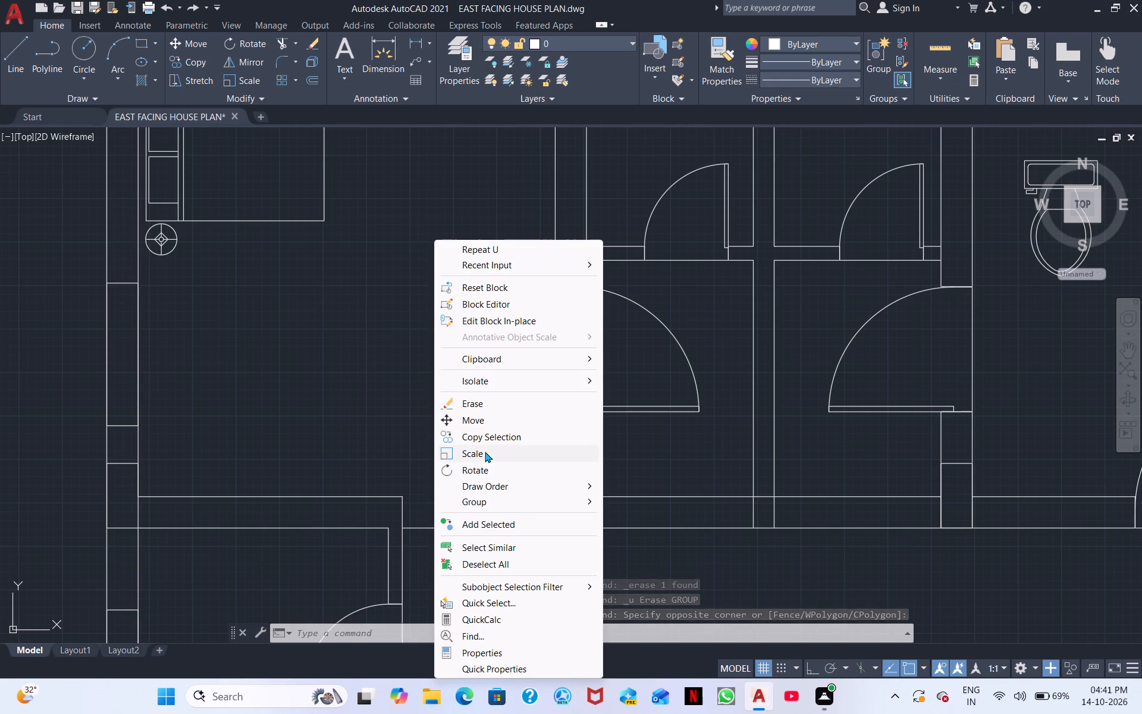
click(471, 453)
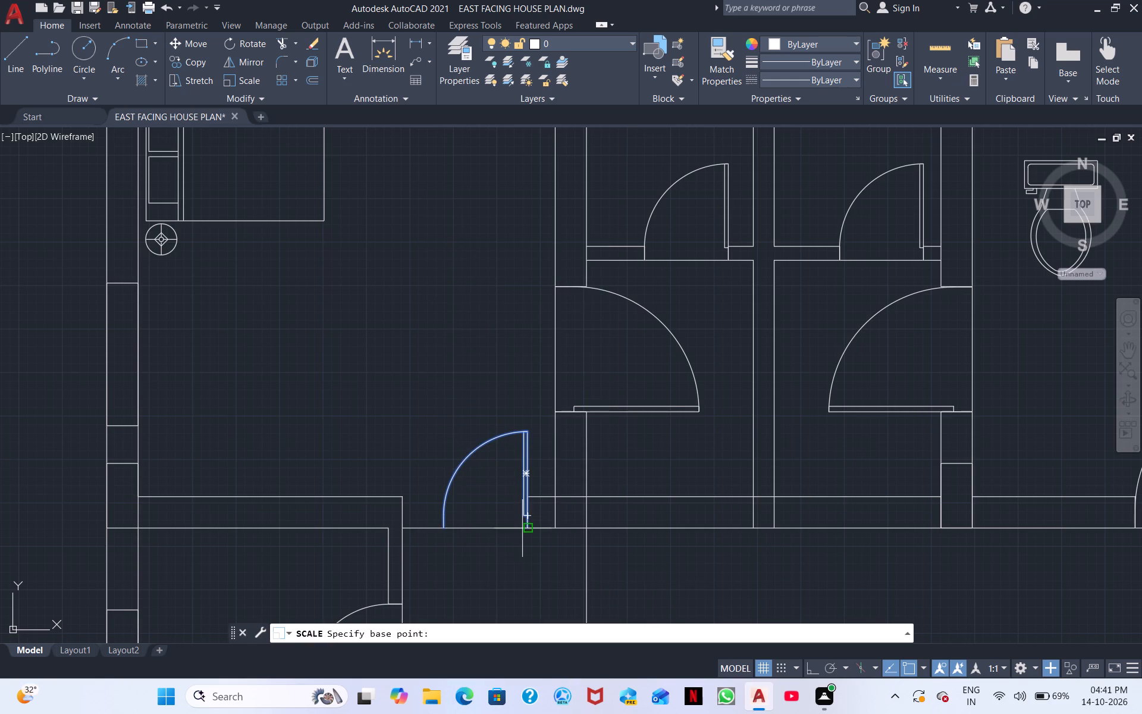
click(522, 528)
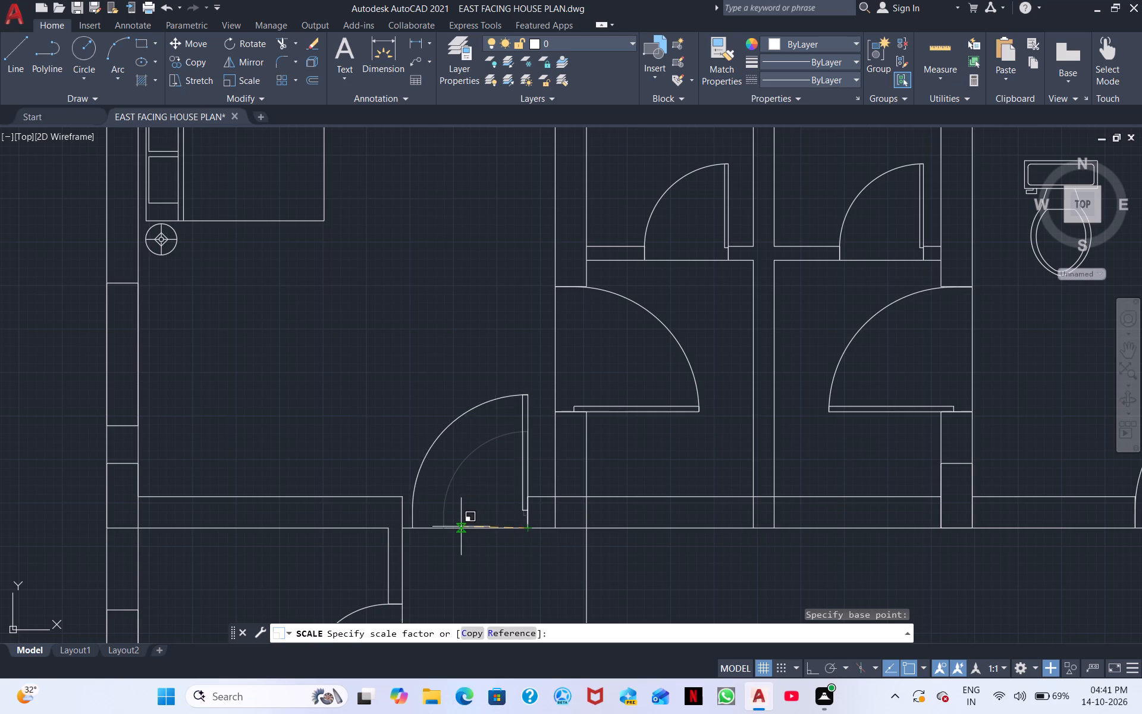
click(456, 528)
Draw a three-sided line outline about 7 1/2" deep south of the large hall's south-wall opening, joining the two jambs' south corners.
scroll(462, 528, down, 2)
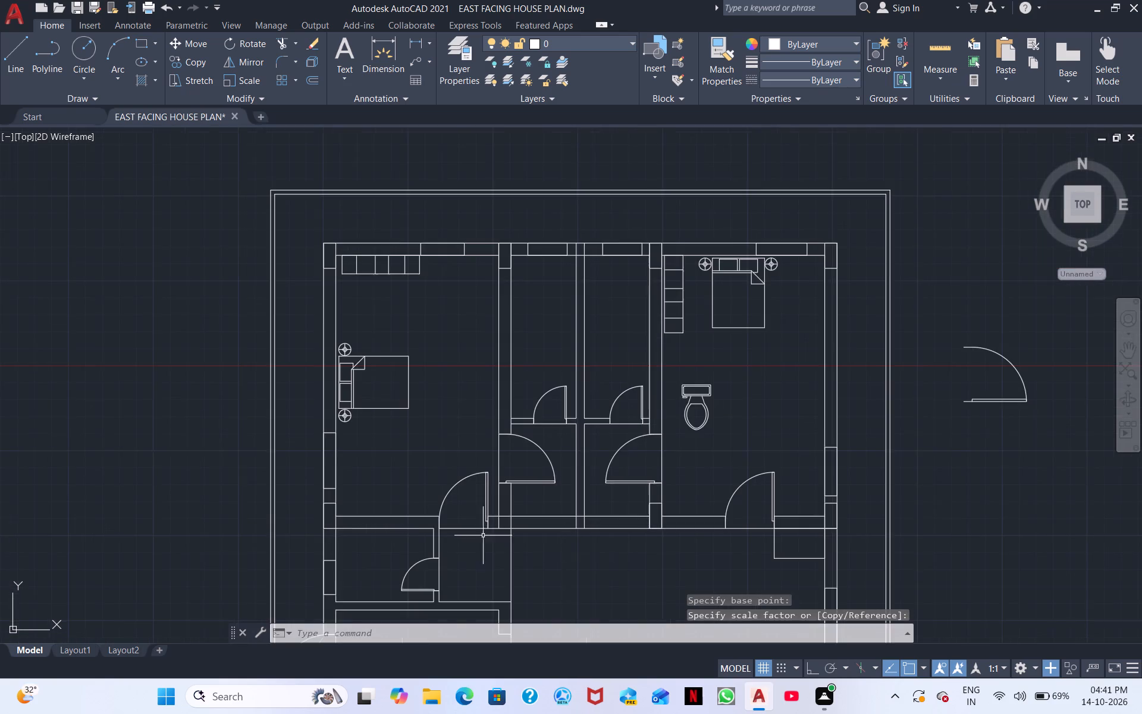
middle_drag(616, 570, 550, 484)
middle_drag(633, 534, 559, 408)
middle_drag(577, 448, 551, 390)
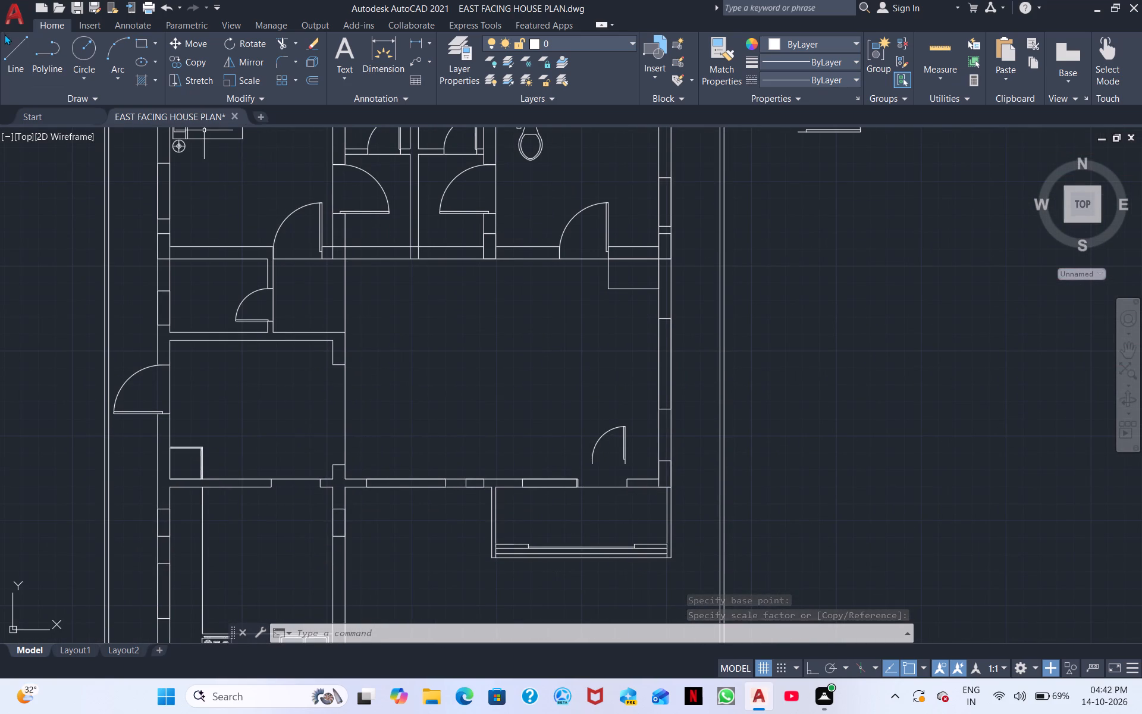
click(14, 46)
middle_drag(435, 284, 252, 158)
scroll(384, 325, up, 3)
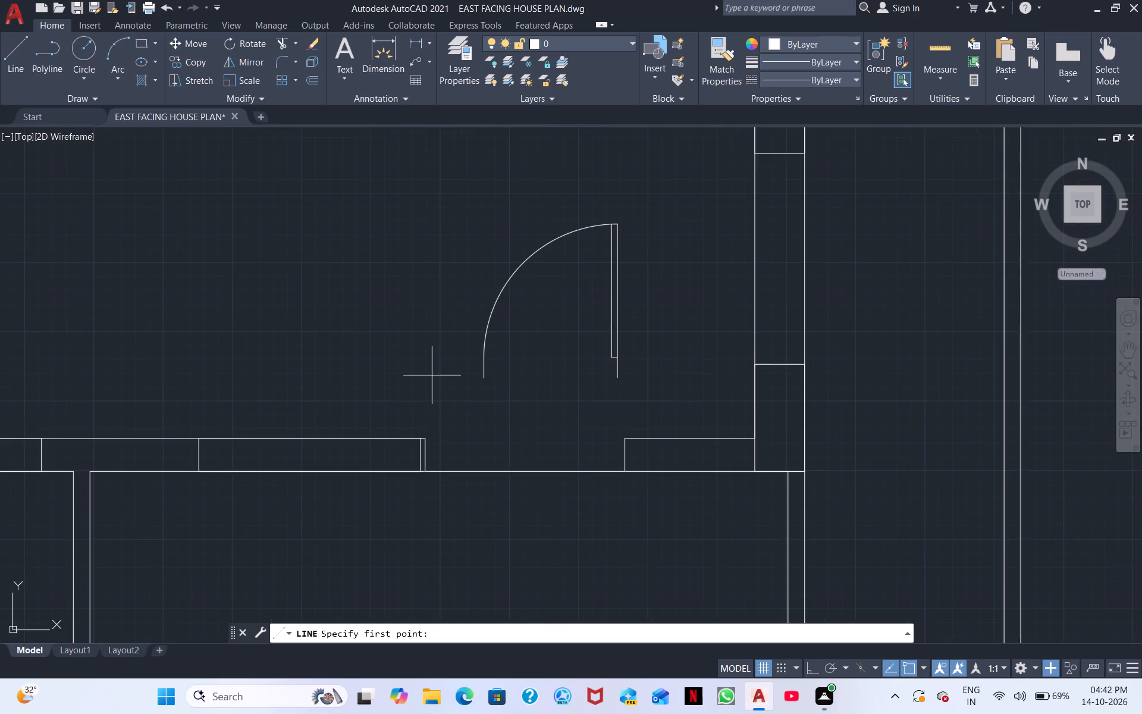
middle_drag(438, 375, 374, 261)
click(363, 356)
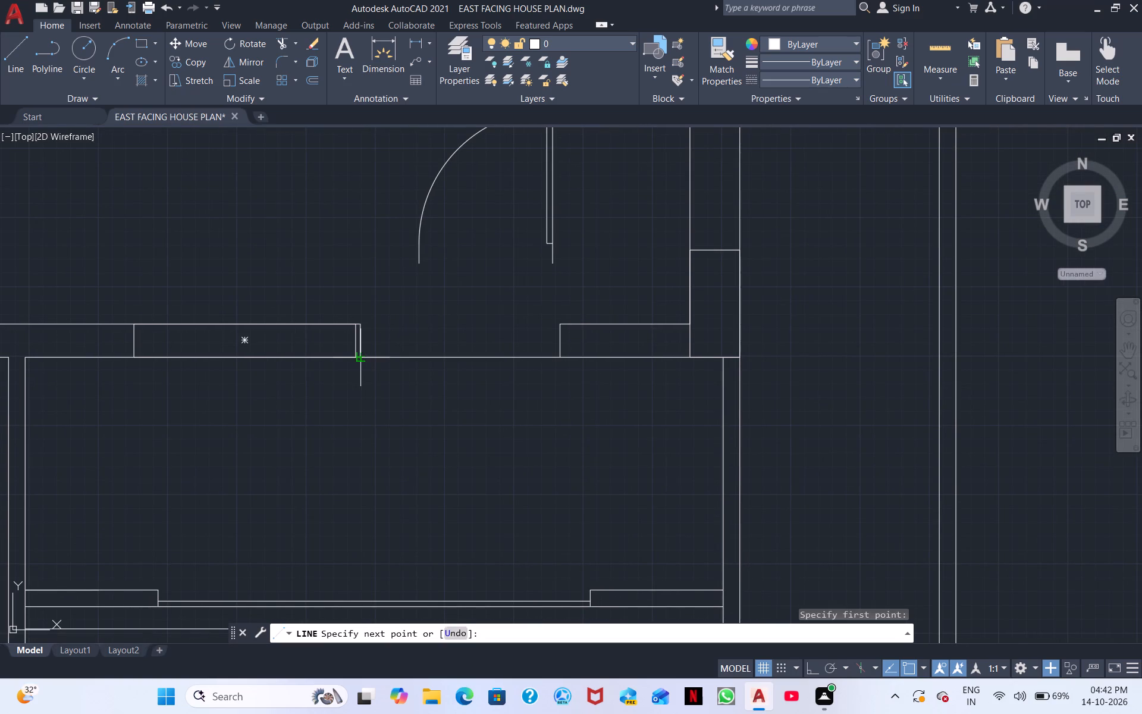
click(359, 399)
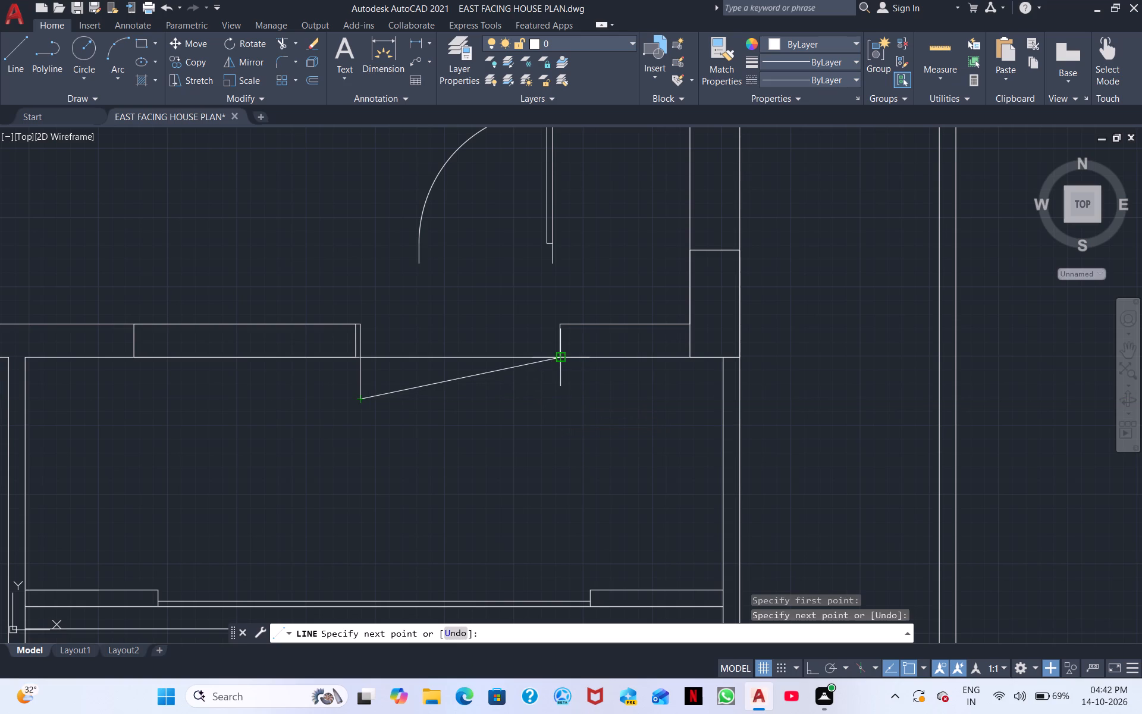
click(561, 399)
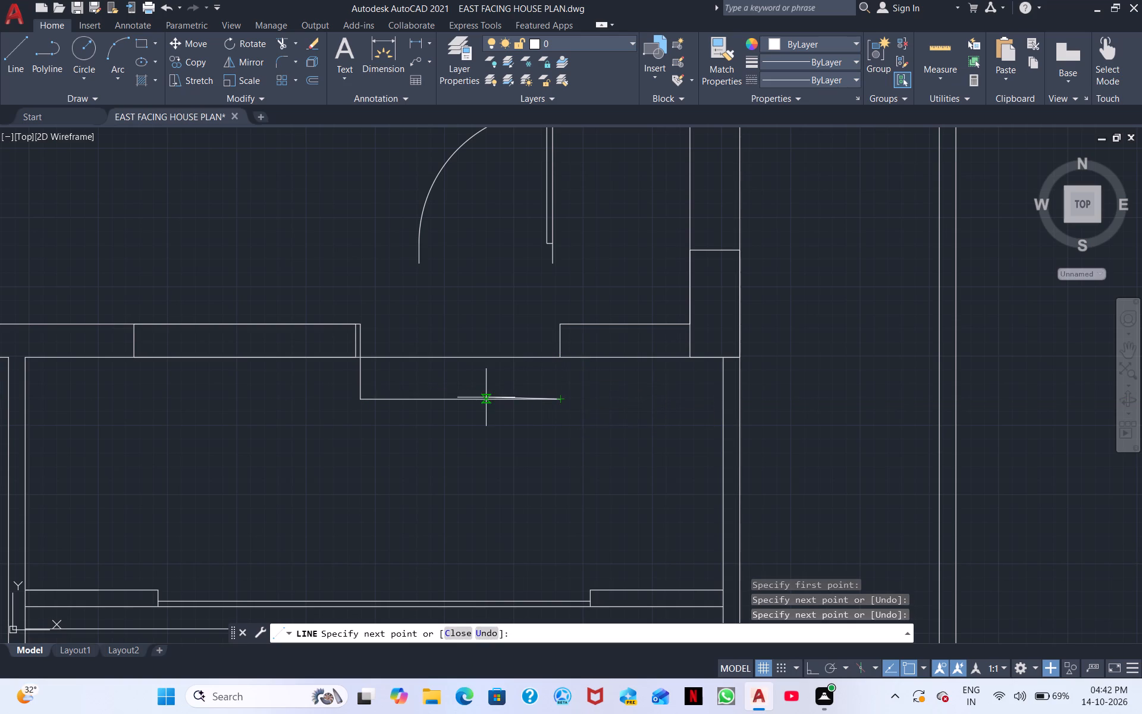
click(560, 355)
key(Escape)
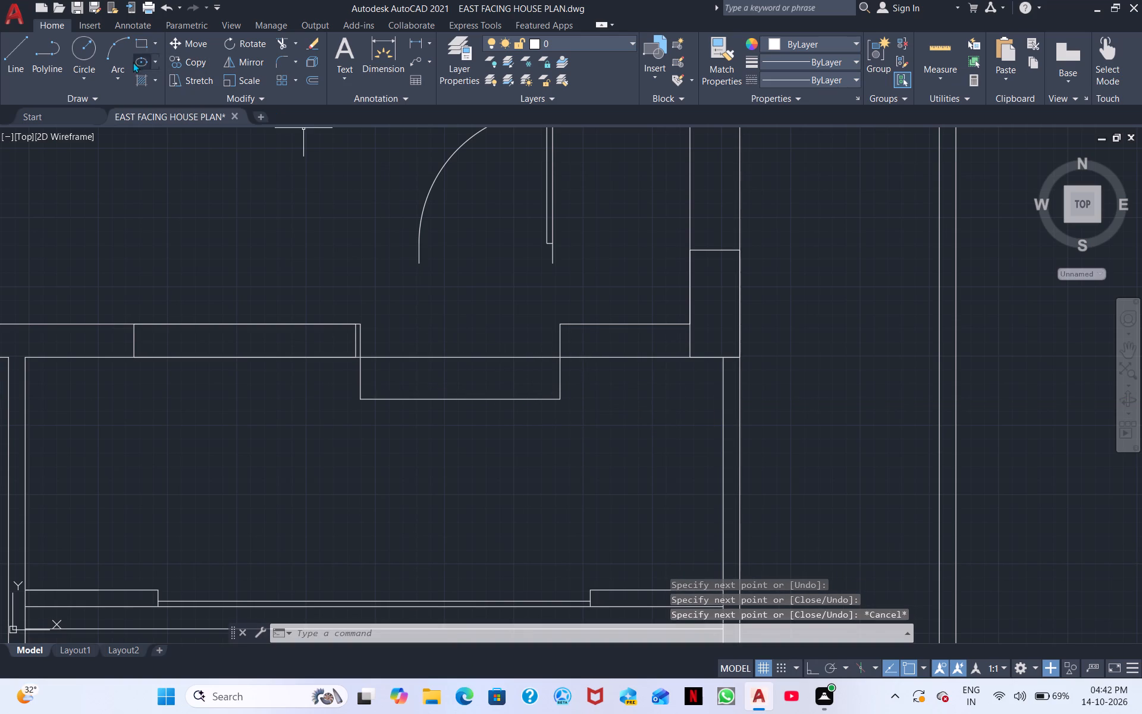
Draw a vertical centre line from the midpoint of the outline's south side northward through the opening, ending past the wall.
click(17, 48)
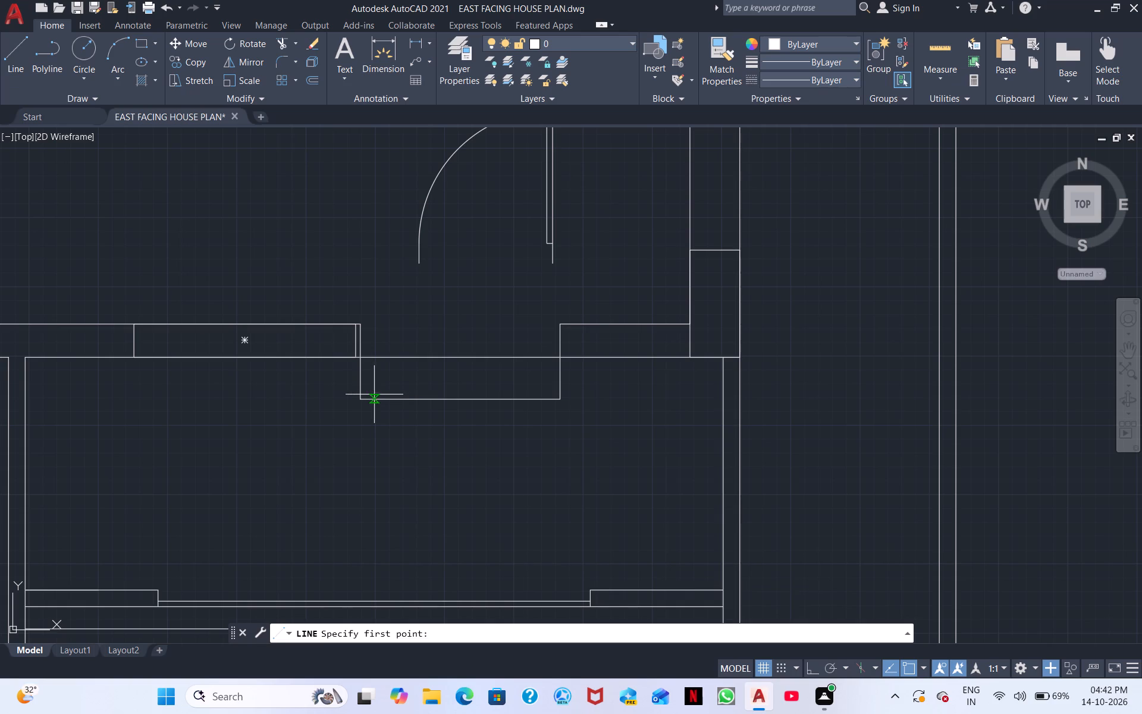
click(463, 398)
click(461, 300)
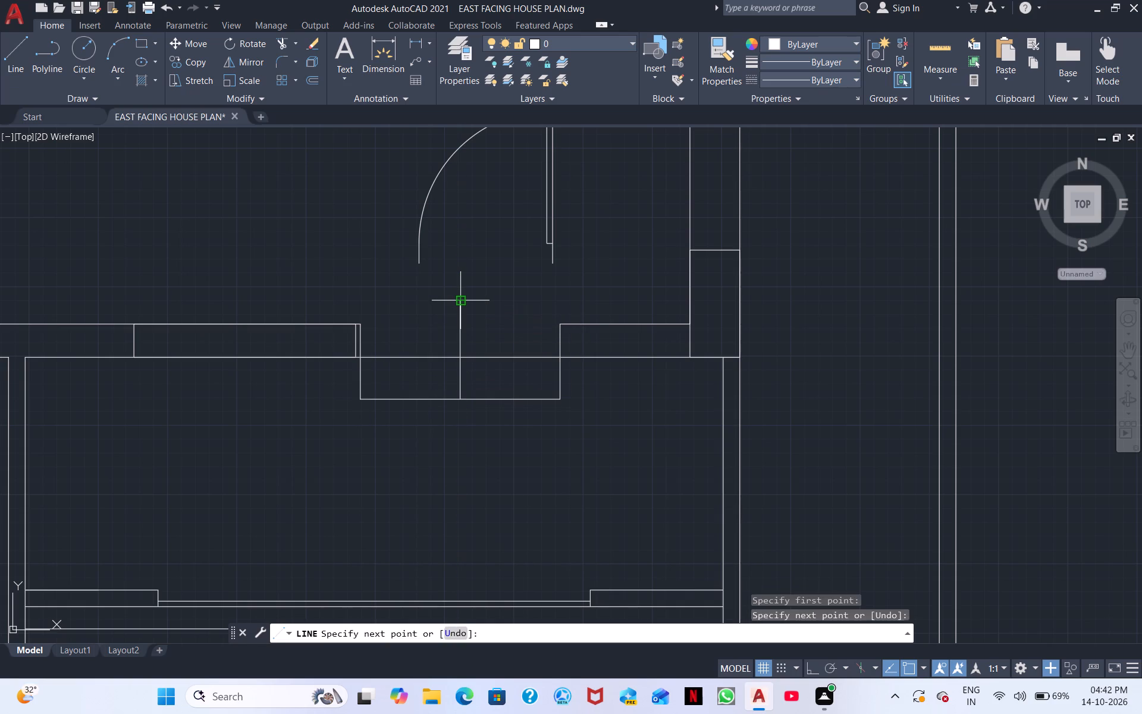
key(Escape)
Move the loose hall door by its hinge corner to the south corner of the opening's east jamb.
drag(564, 280, 545, 244)
drag(540, 236, 537, 231)
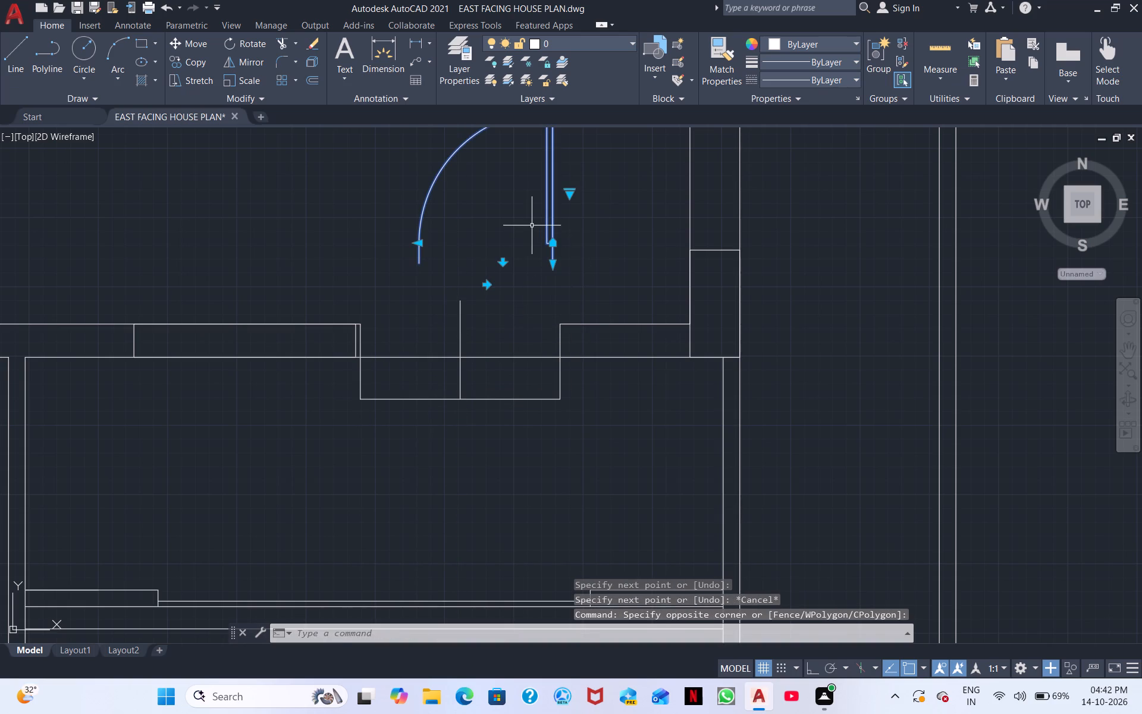
click(532, 226)
right_click(532, 226)
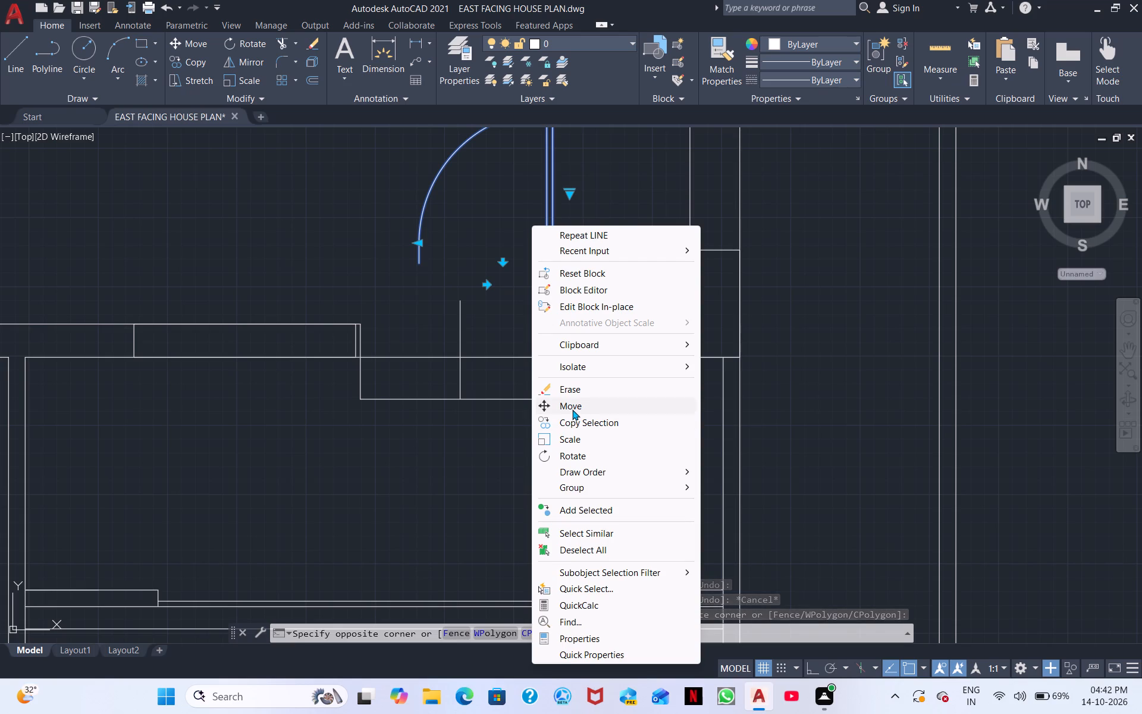
click(575, 406)
click(549, 264)
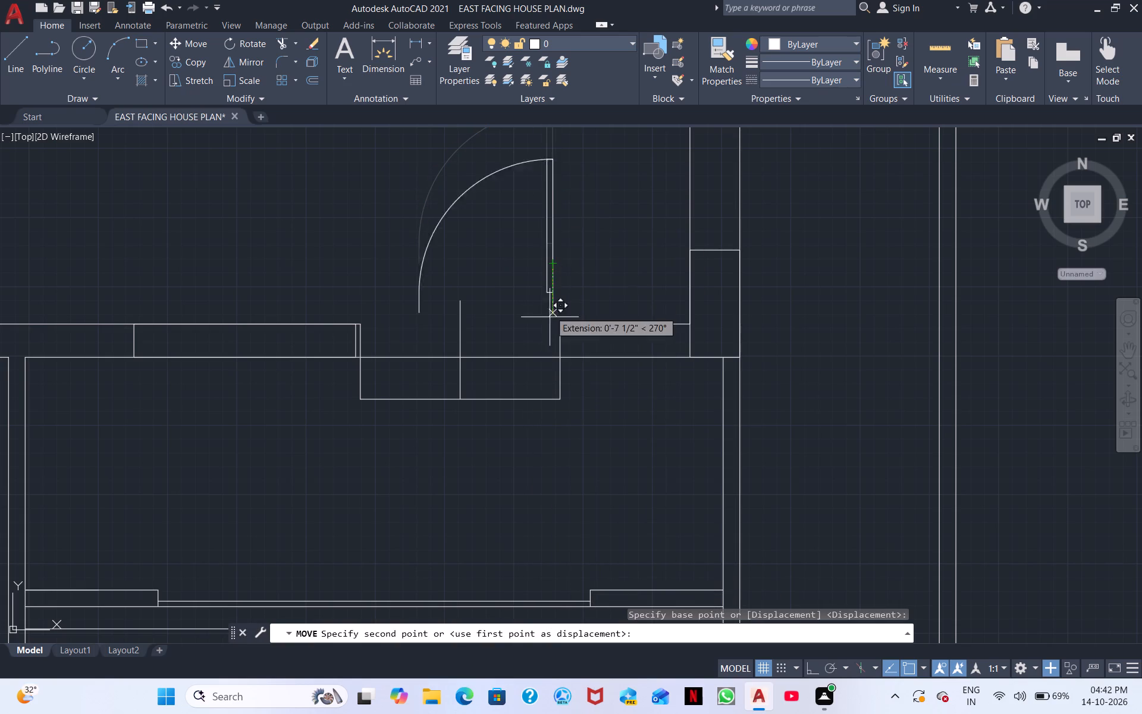
click(560, 362)
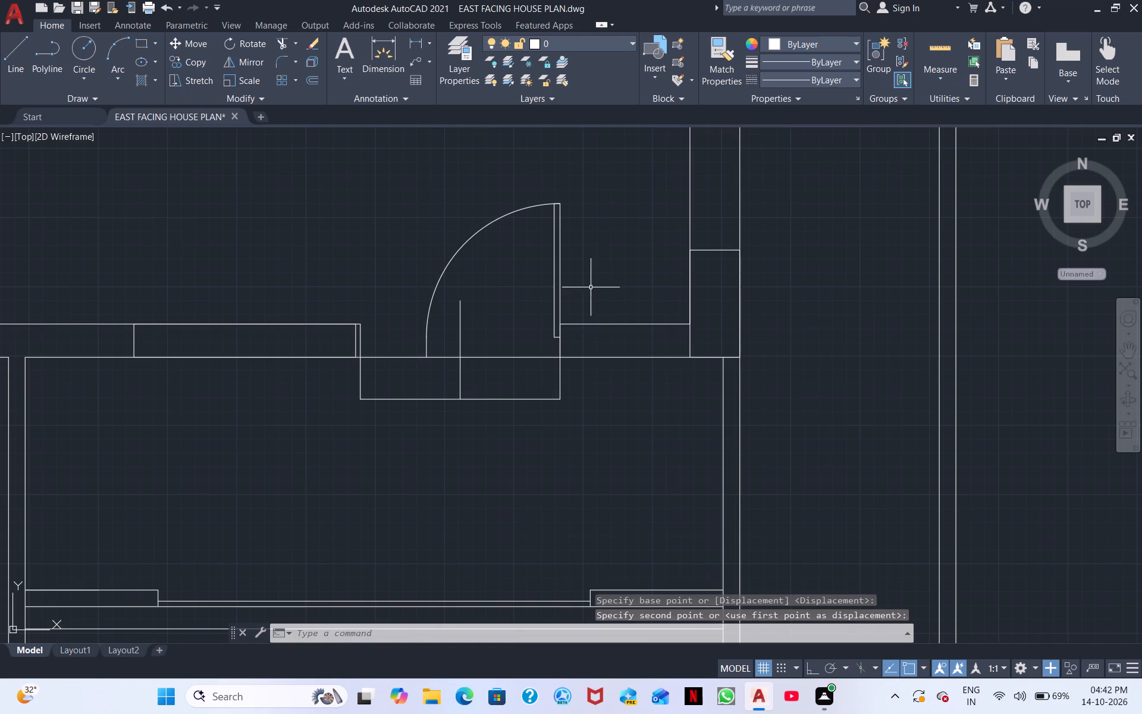
Scale the hall door up about its hinge corner so its swing reaches the opening's centre line.
drag(591, 287, 566, 281)
click(533, 259)
click(532, 252)
right_click(532, 252)
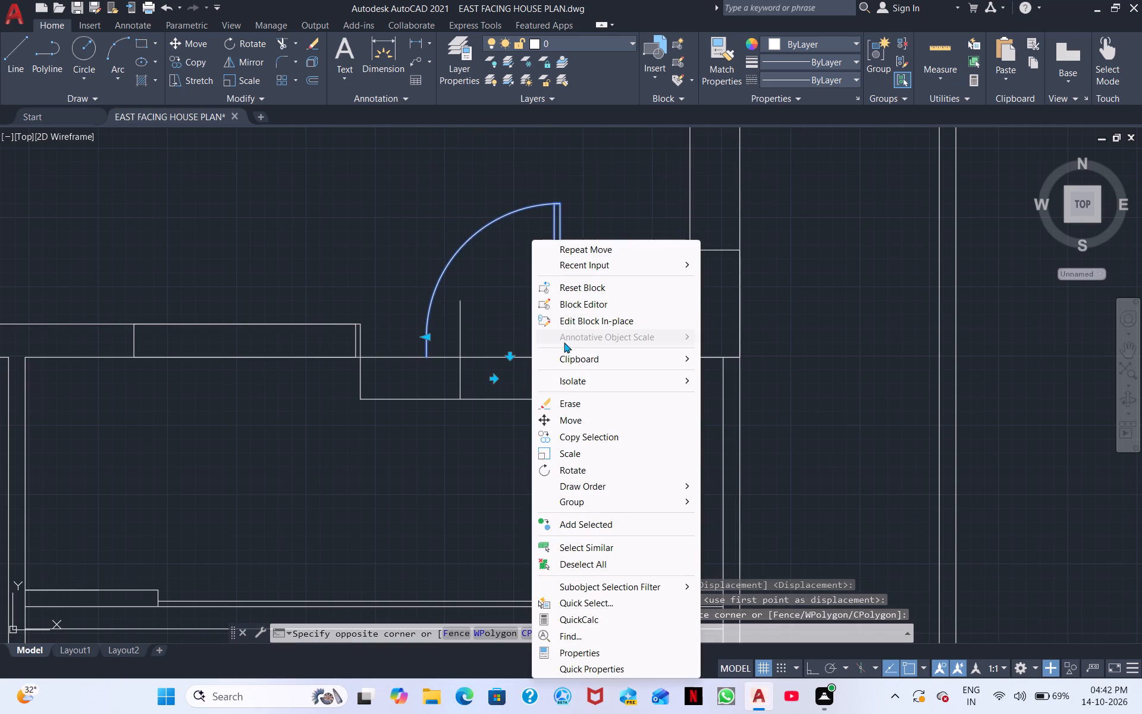
click(583, 450)
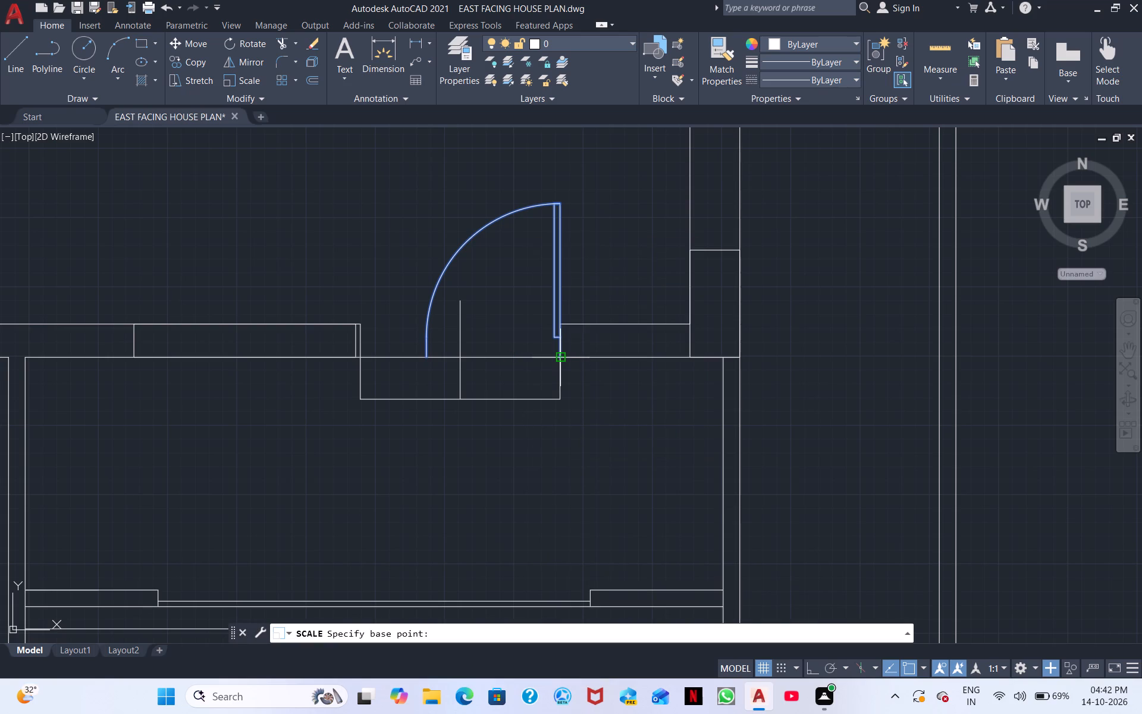
scroll(554, 351, up, 2)
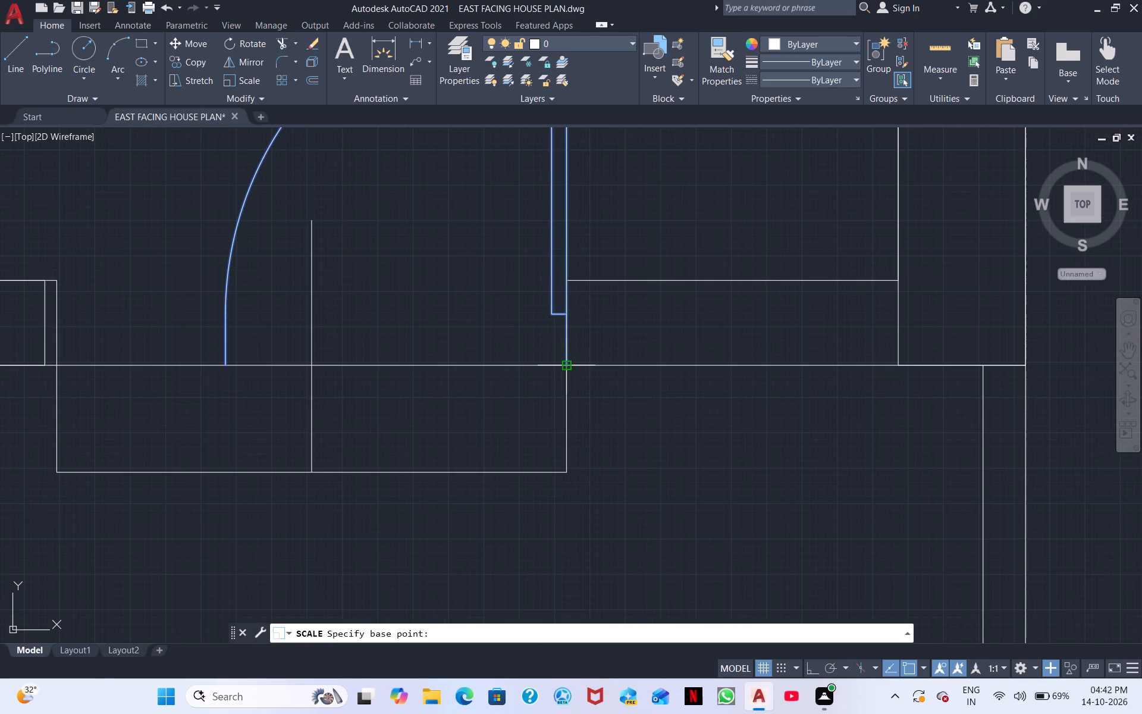
click(567, 364)
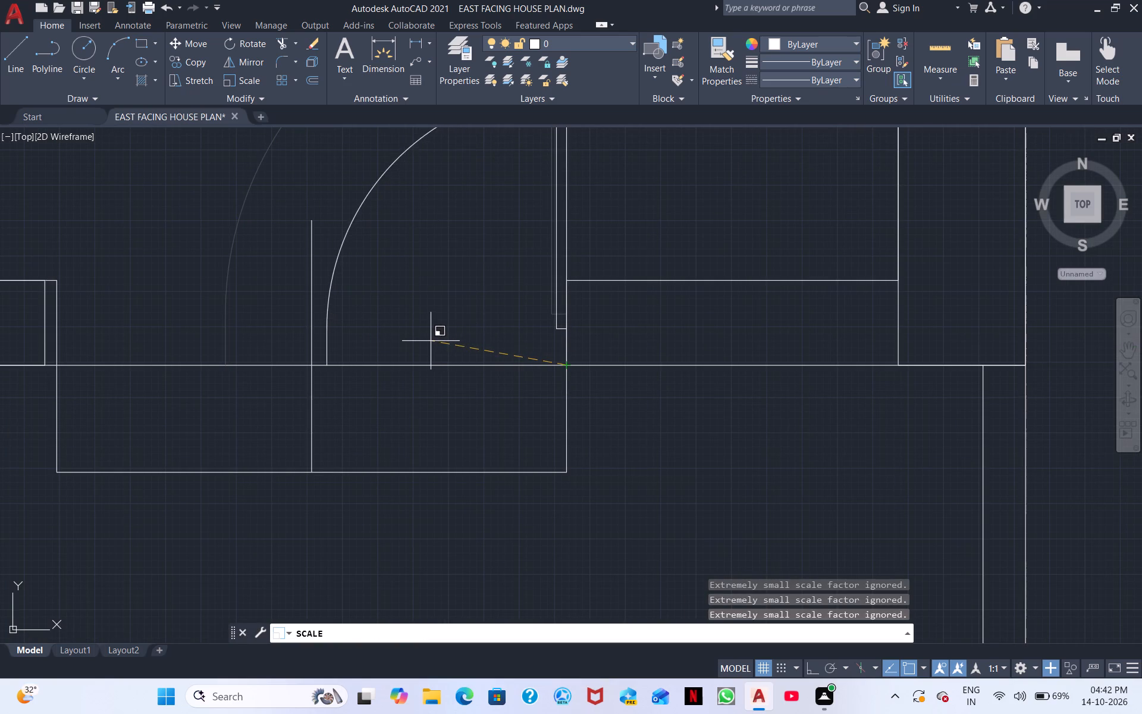
scroll(426, 338, up, 2)
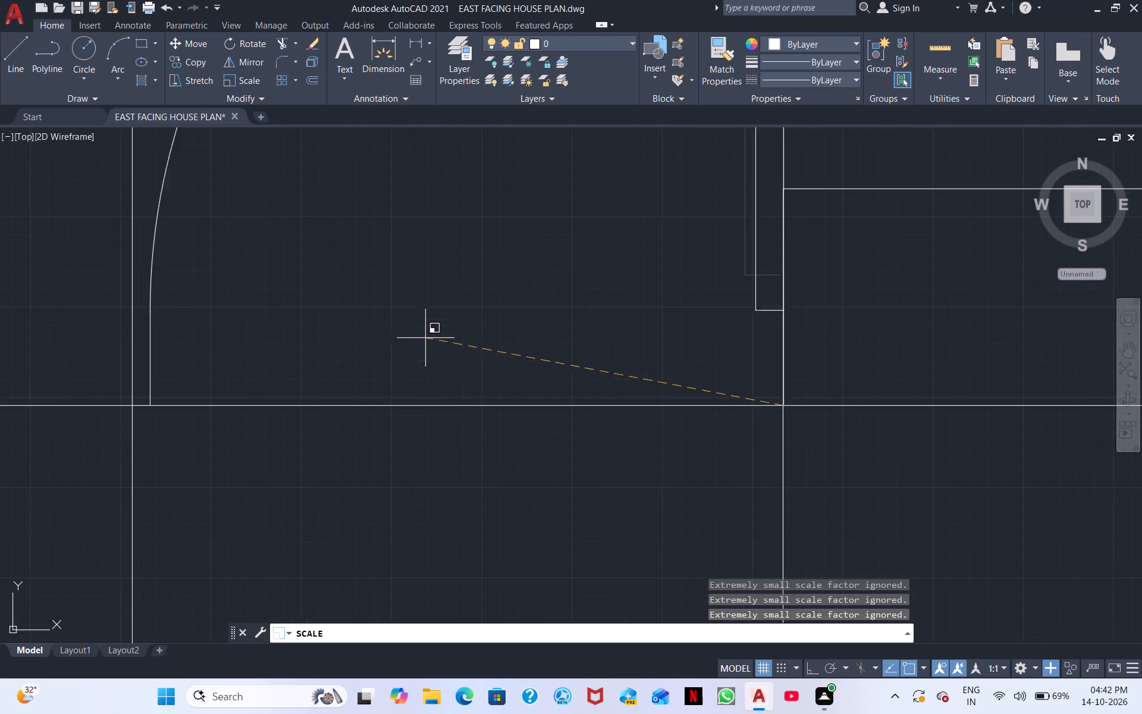
middle_drag(369, 341, 628, 347)
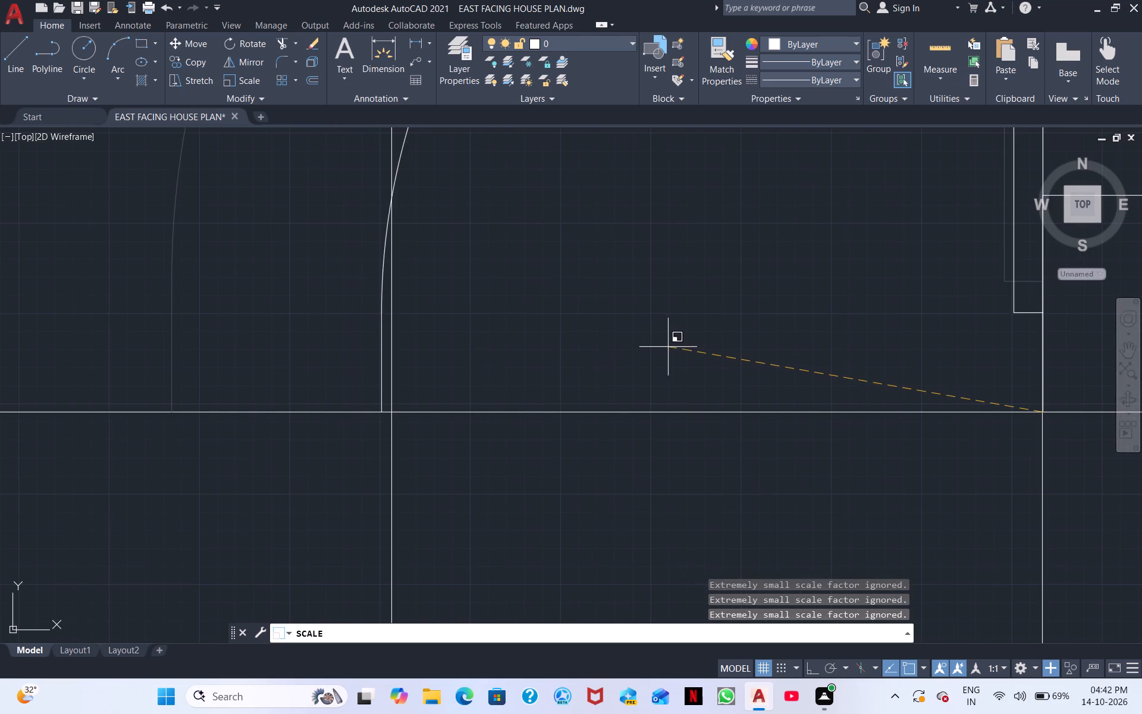
click(673, 347)
Mirror the hall door about the vertical centre line of the opening, keeping the original, to form a double door.
scroll(672, 347, down, 1)
middle_drag(652, 342, 712, 398)
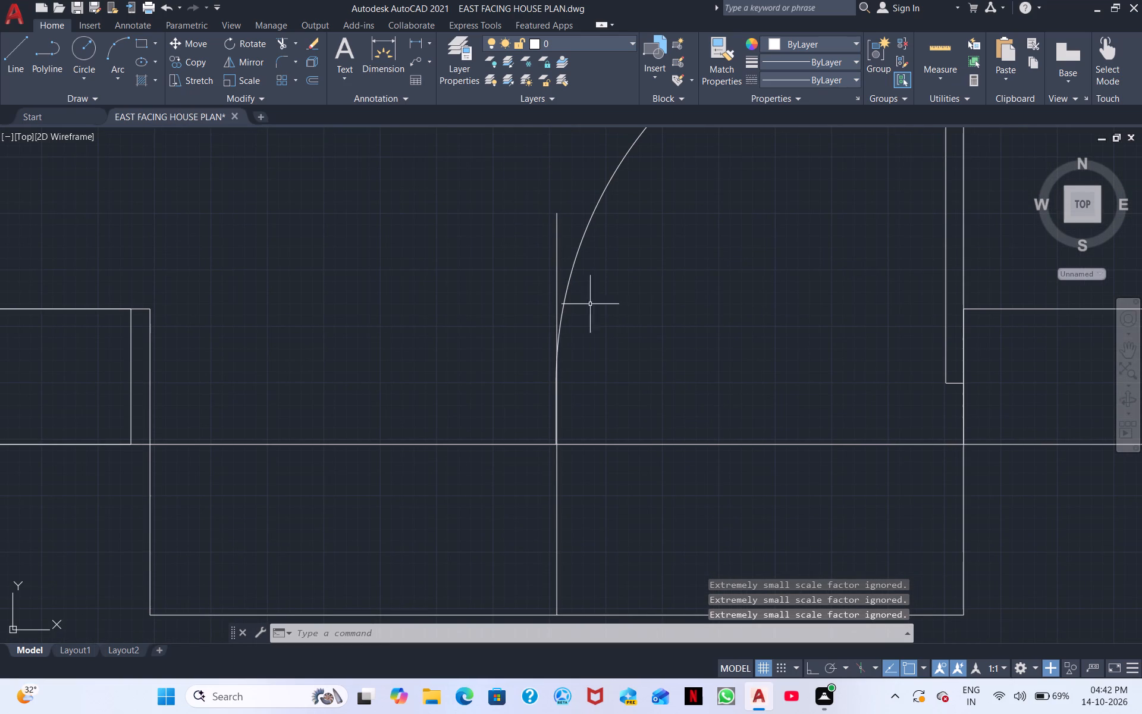
click(661, 307)
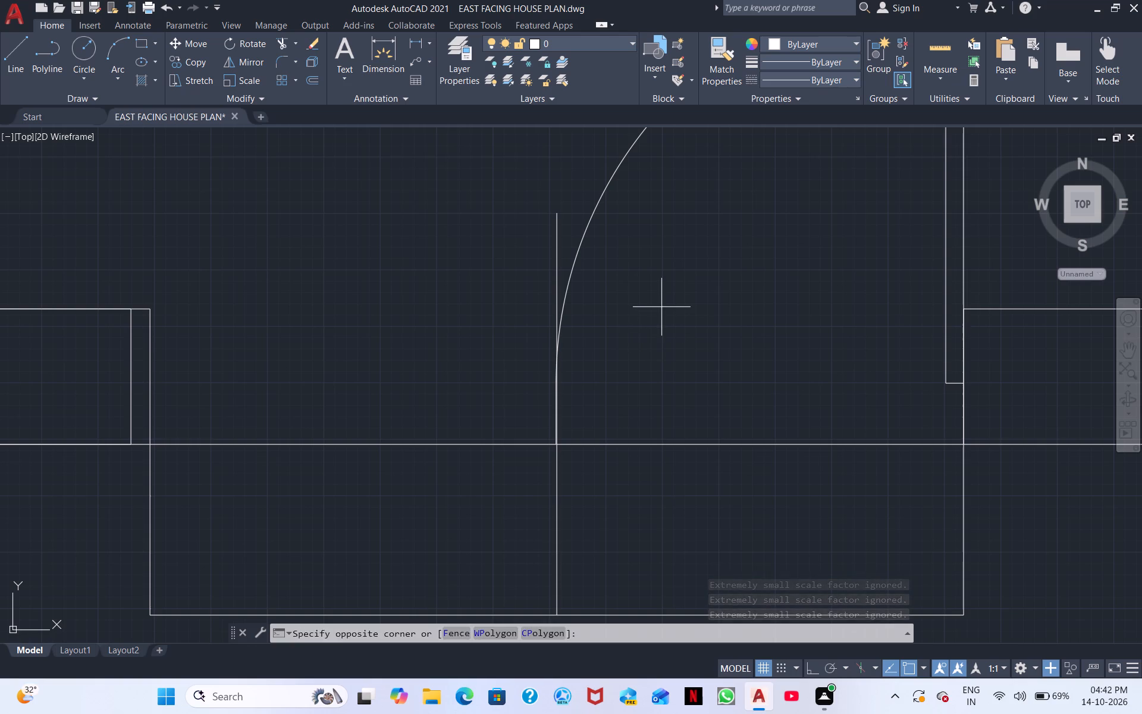
click(575, 211)
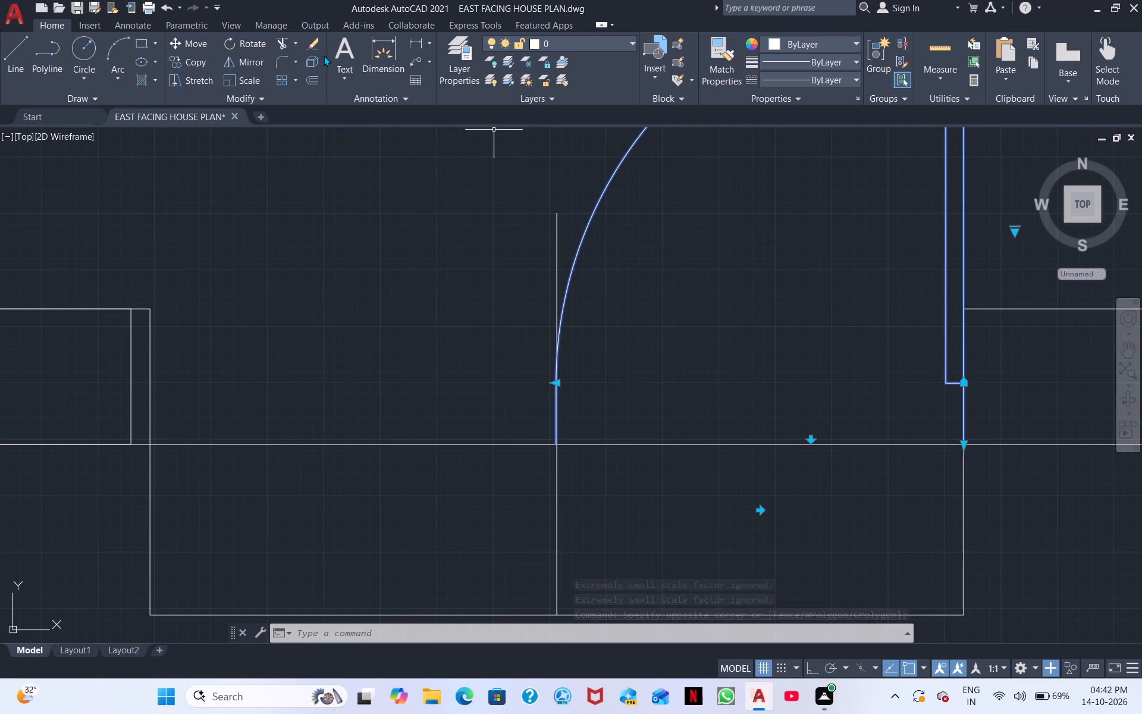
click(253, 65)
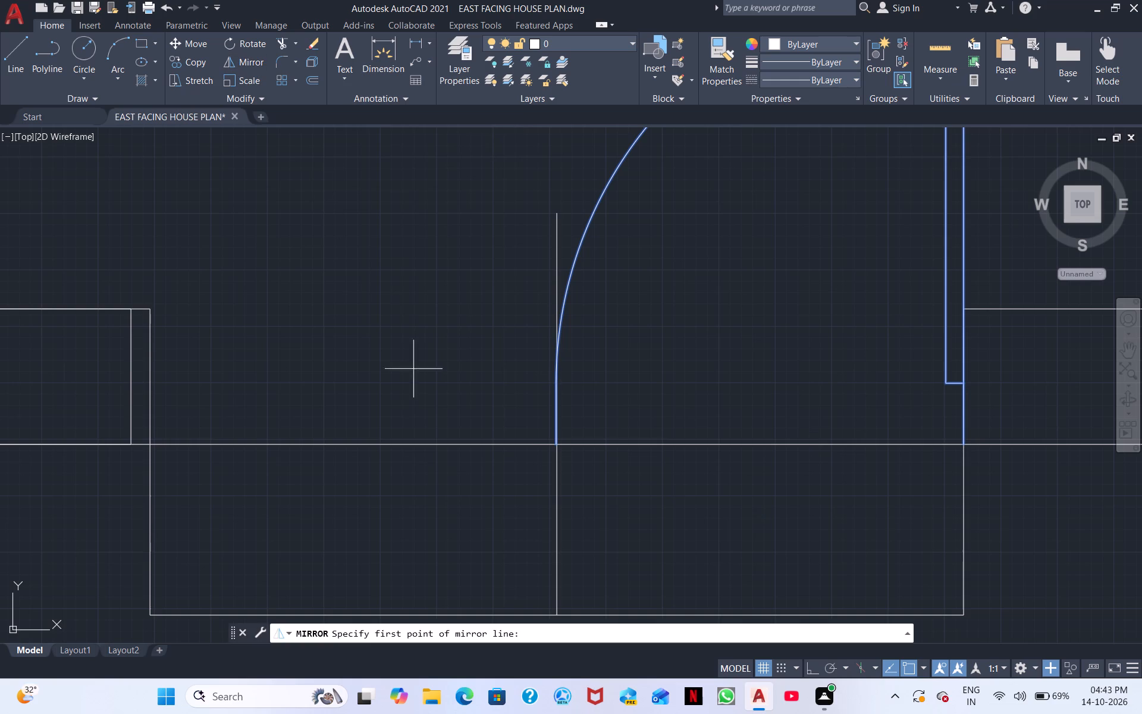
click(555, 445)
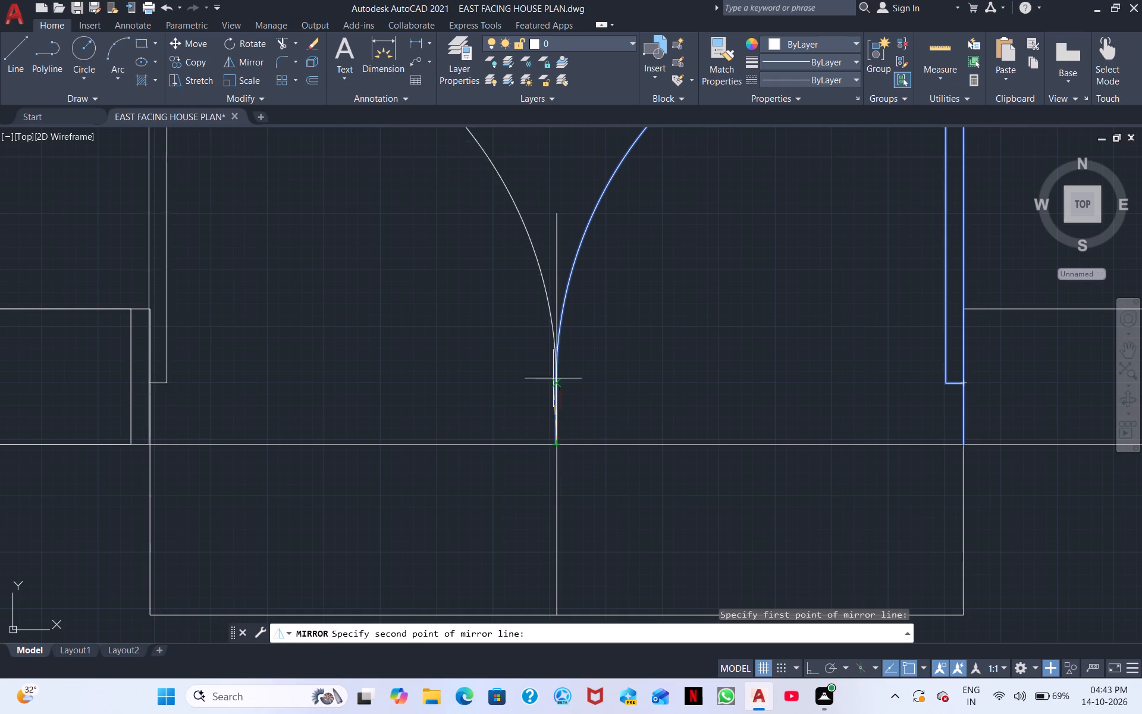
click(812, 670)
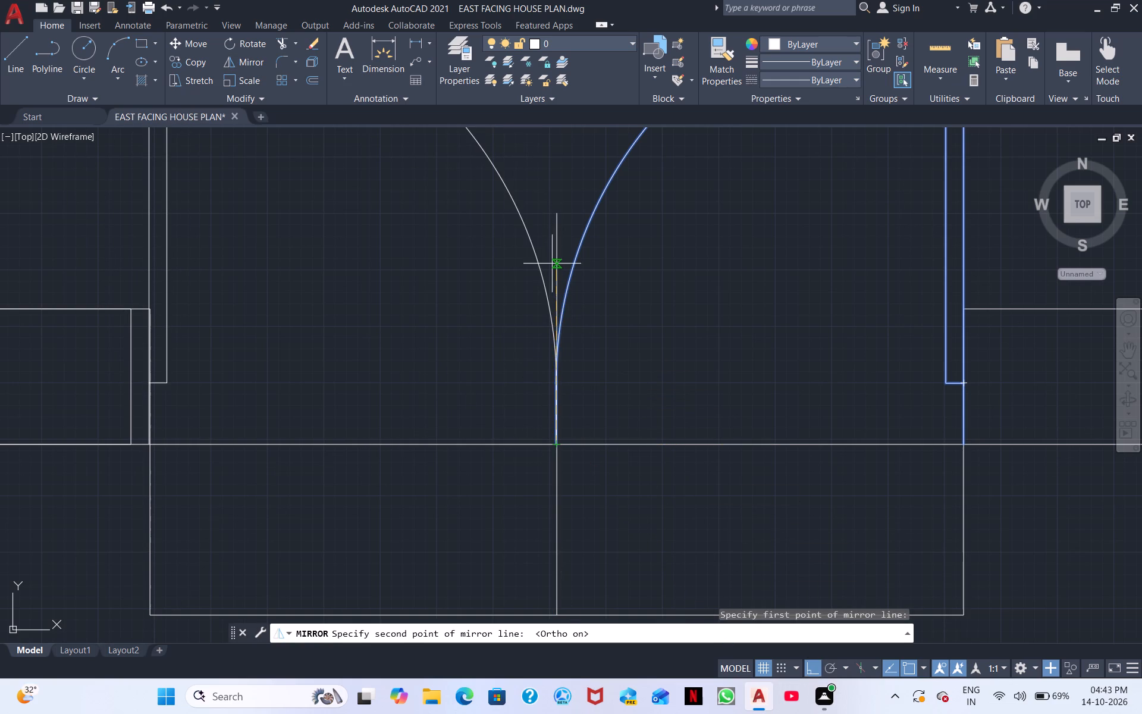
click(557, 224)
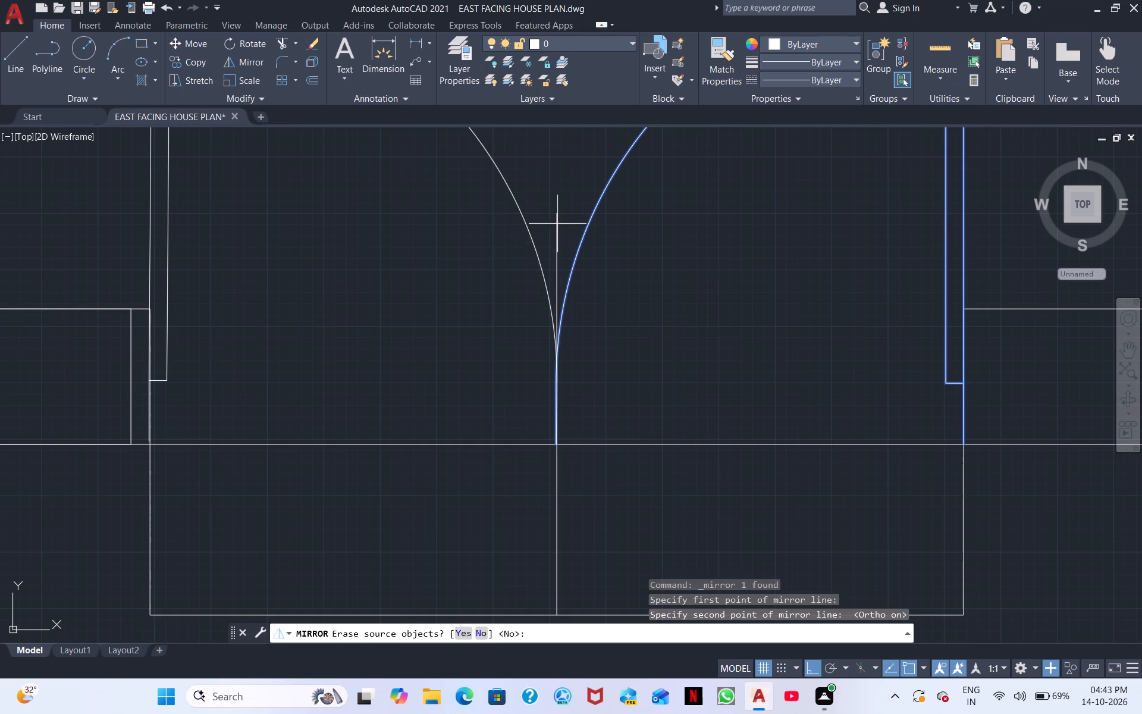
scroll(597, 458, down, 2)
middle_click(682, 419)
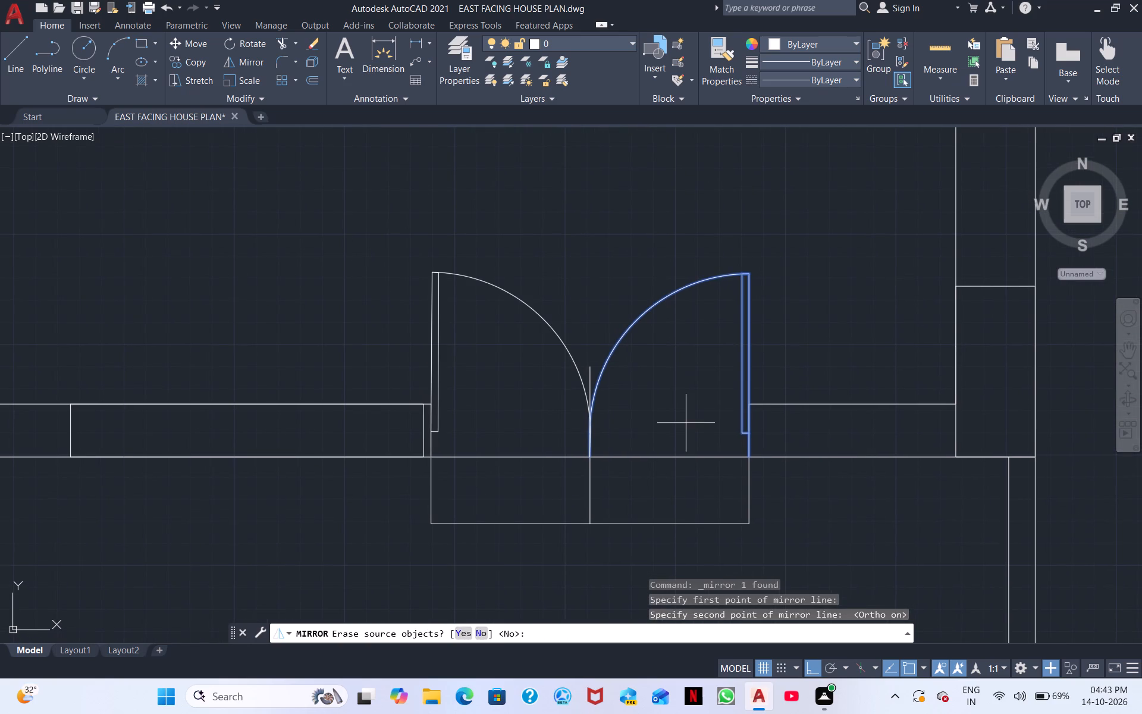
right_click(645, 403)
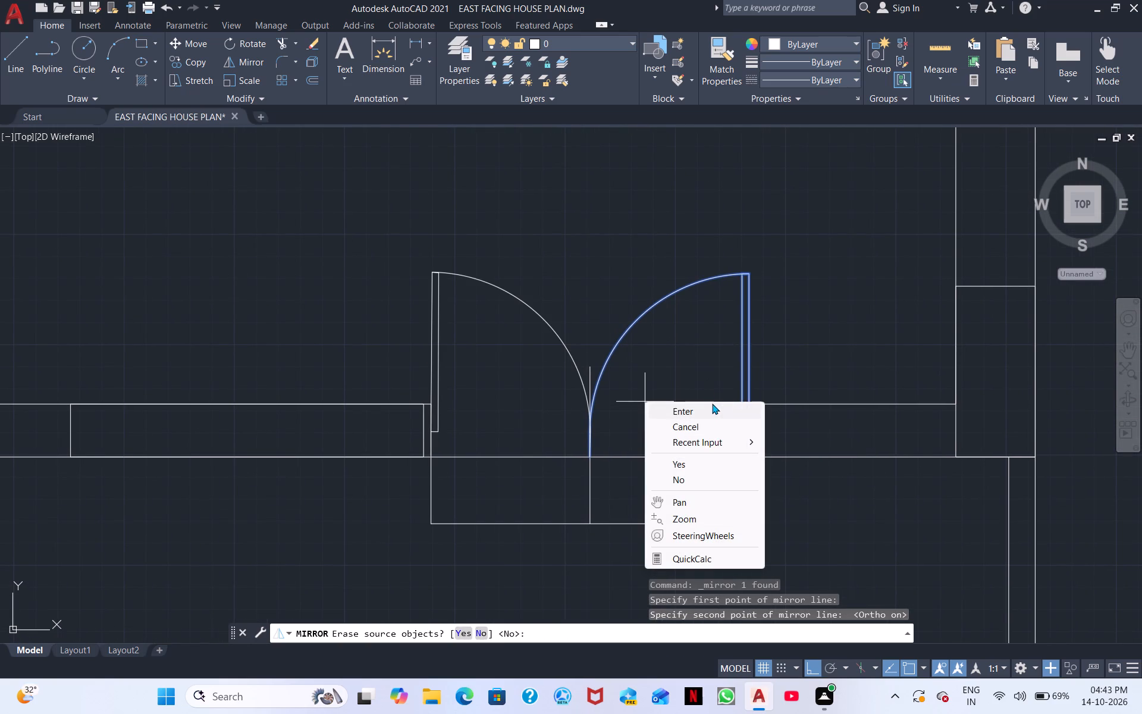
click(710, 411)
Erase the vertical centre line and the three-sided construction outline south of the double door.
click(589, 375)
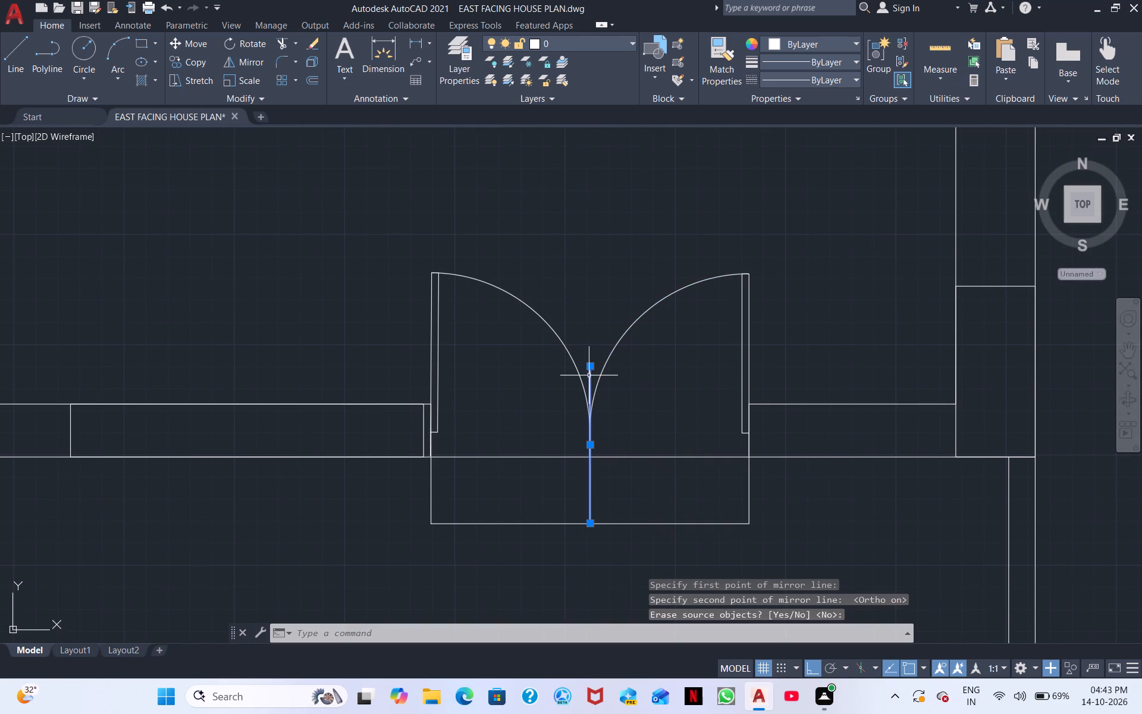
click(644, 537)
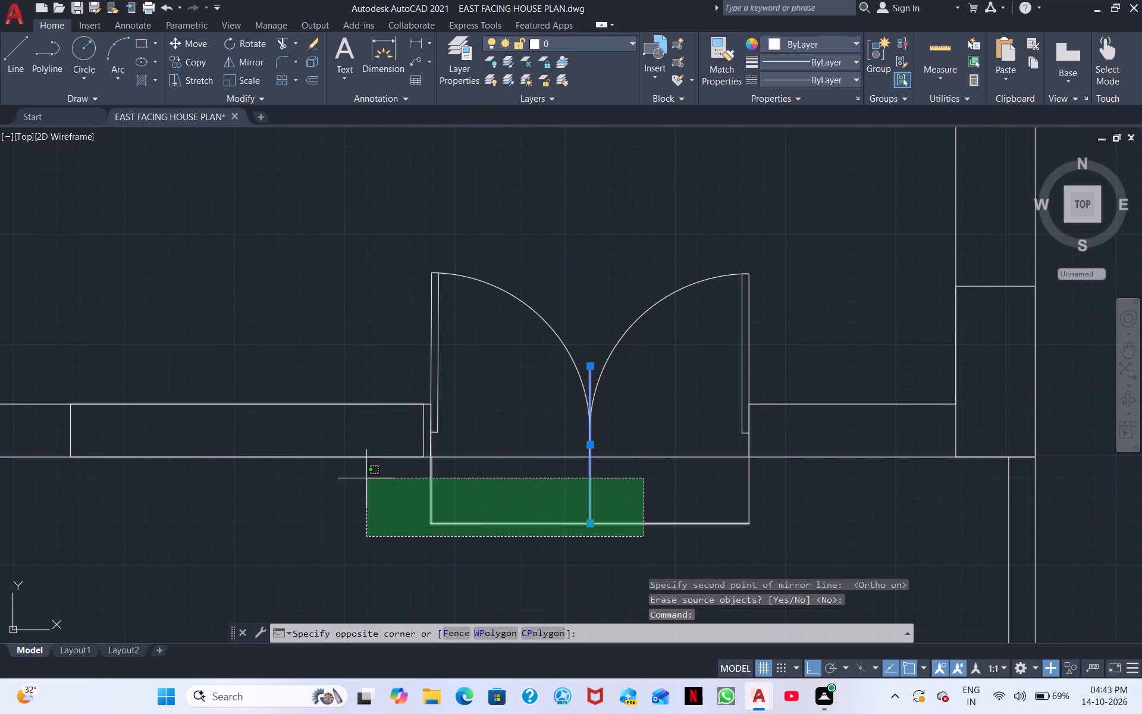
click(366, 478)
drag(789, 539, 777, 531)
click(709, 483)
right_click(709, 483)
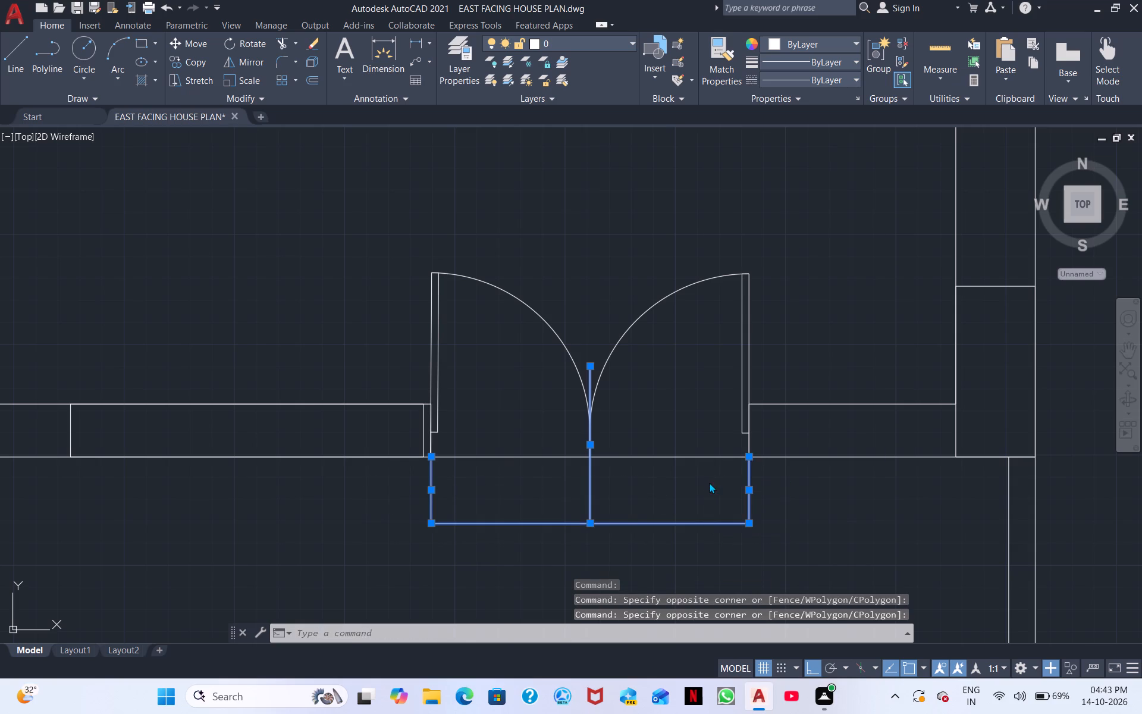
click(768, 227)
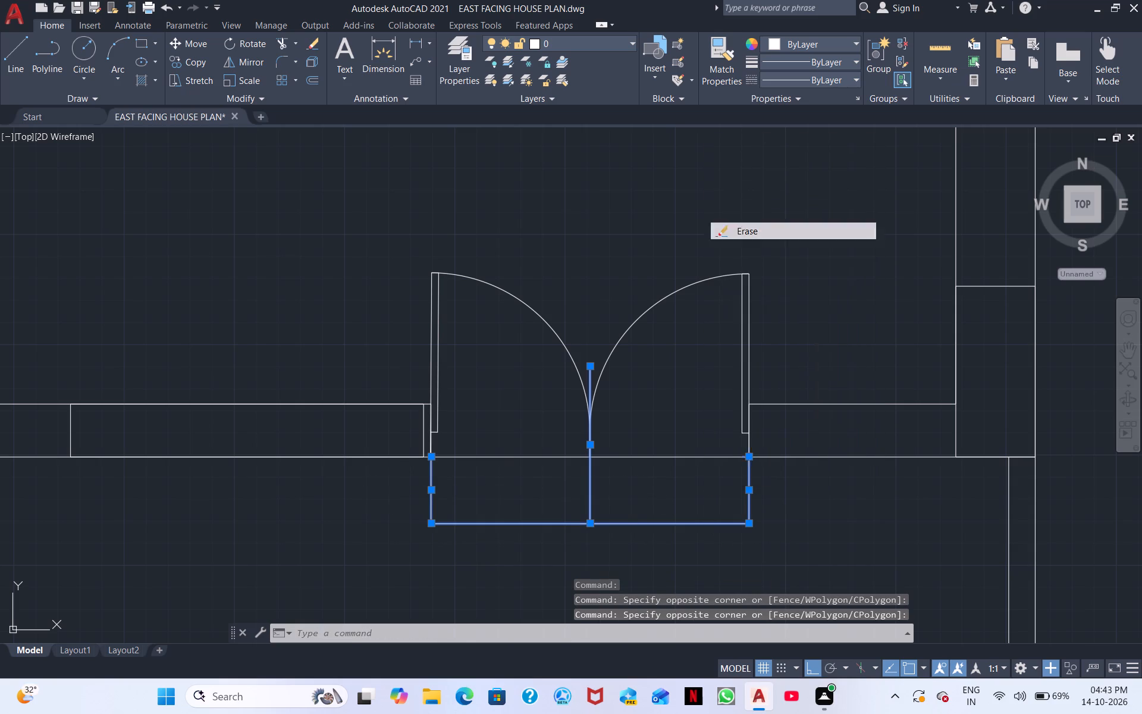
Erase the spare door block lying outside the plan to the east.
scroll(626, 417, down, 2)
middle_drag(631, 425, 440, 466)
middle_drag(451, 463, 457, 484)
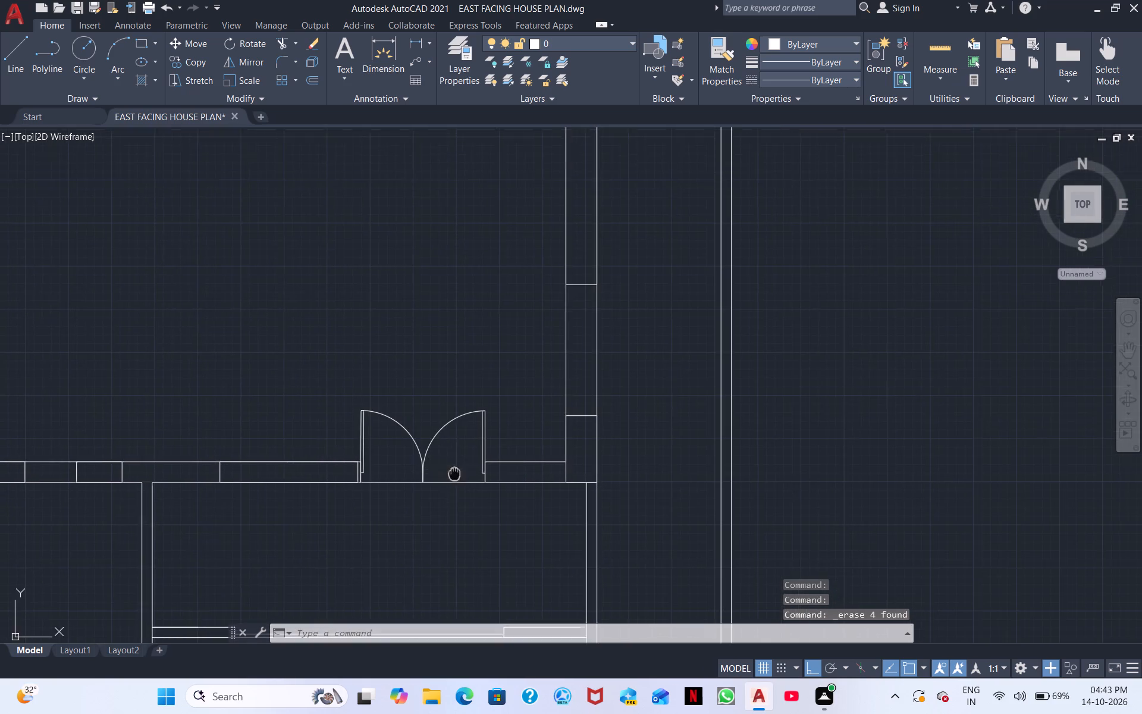
middle_drag(457, 484, 462, 502)
scroll(460, 496, down, 1)
middle_drag(431, 392, 519, 568)
scroll(468, 487, down, 1)
middle_drag(488, 503, 527, 441)
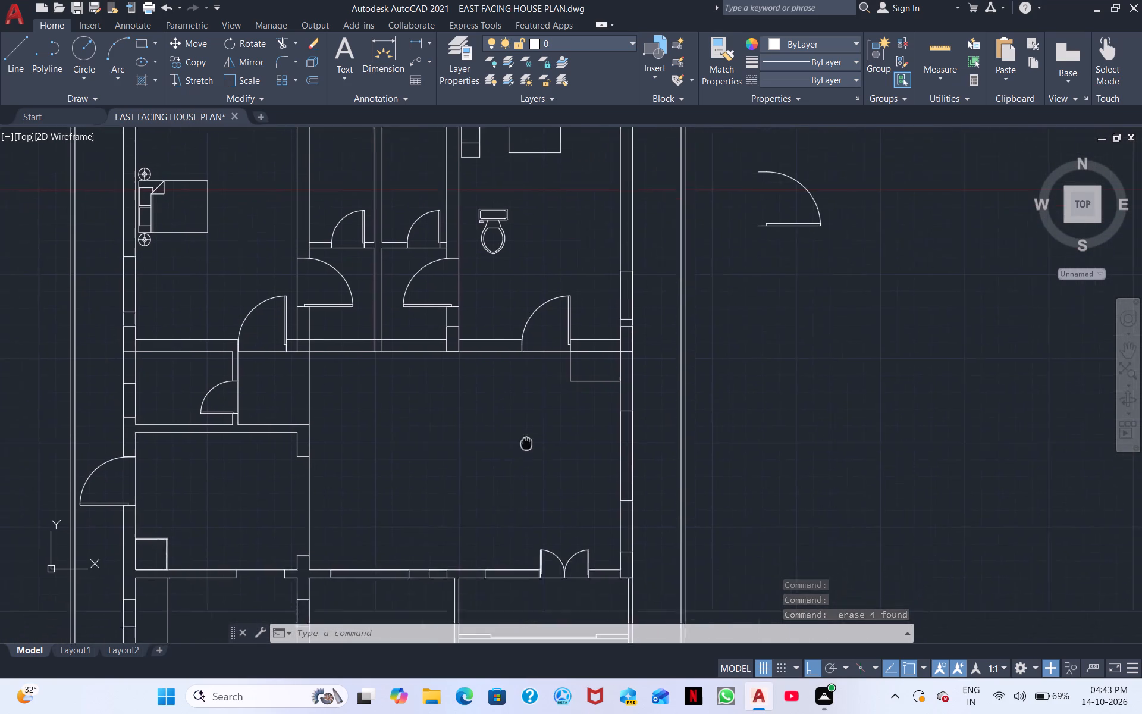
middle_drag(527, 441, 559, 394)
drag(830, 214, 826, 184)
click(823, 154)
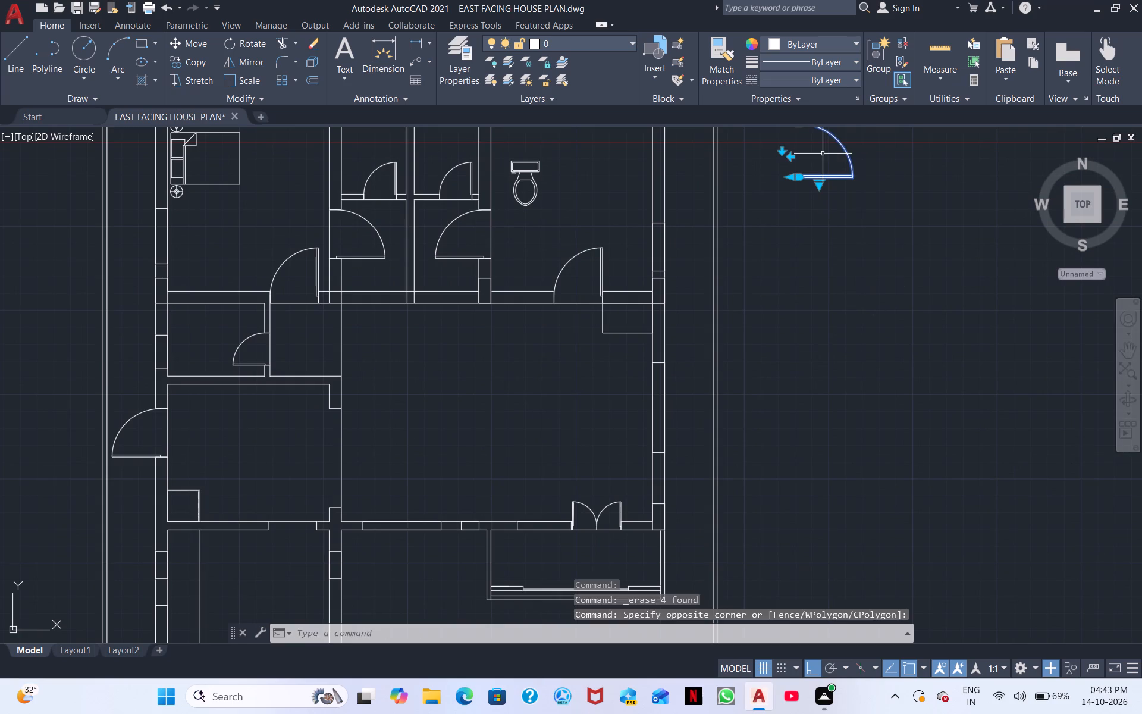
right_click(823, 154)
click(875, 317)
Rotate the toilet in the north-east bedroom by 270° about its tank corner so the tank faces east.
scroll(850, 317, down, 1)
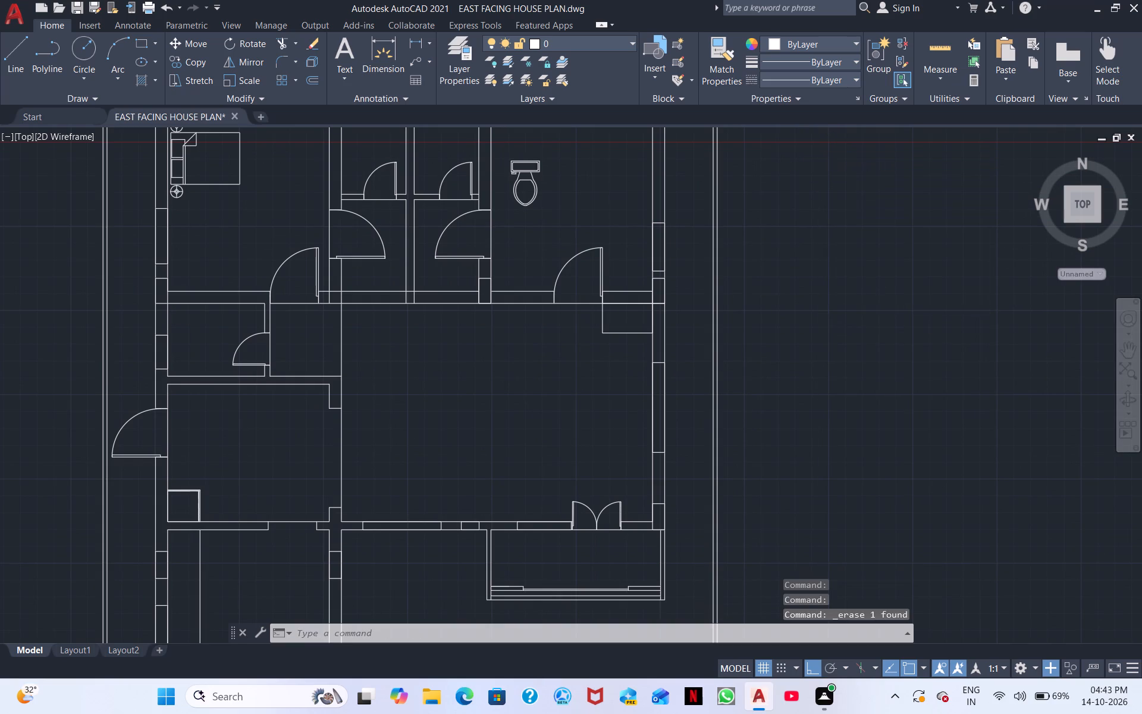
middle_drag(850, 322, 936, 377)
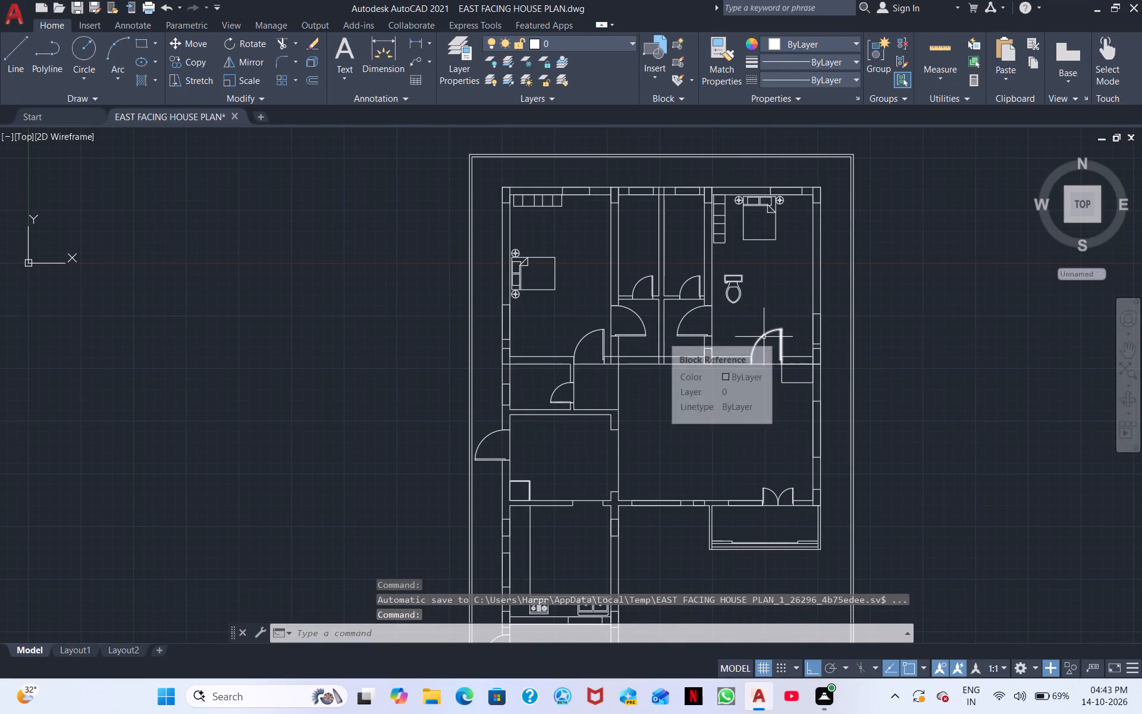
click(743, 311)
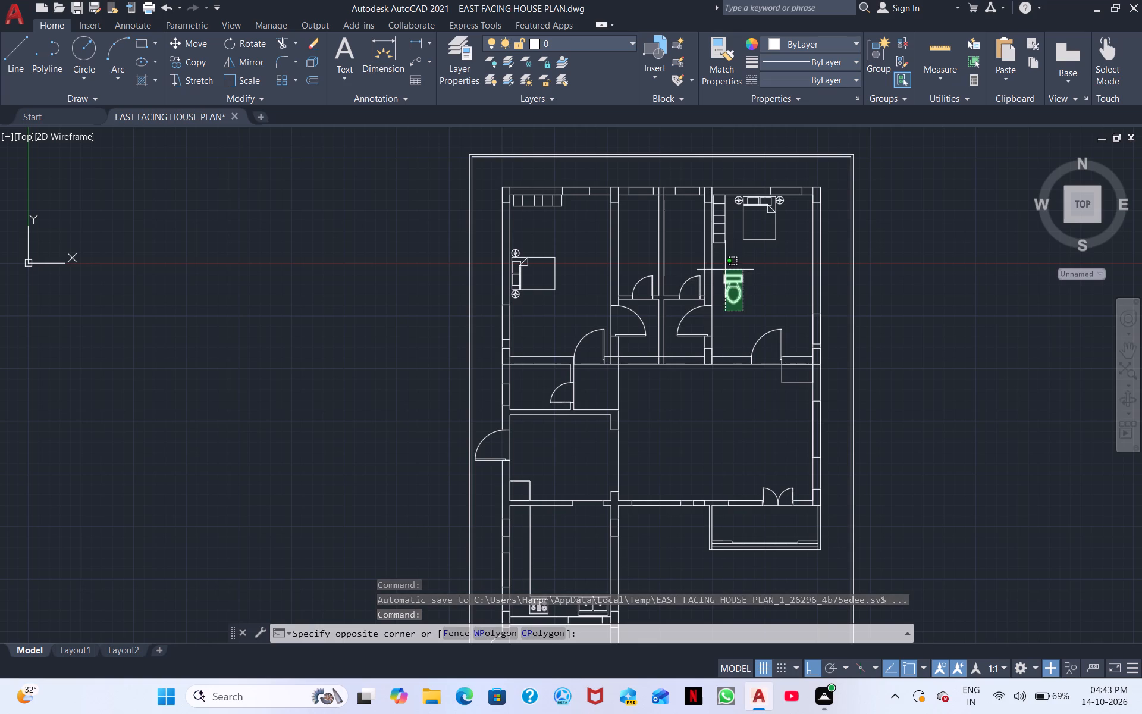
click(725, 270)
right_click(721, 271)
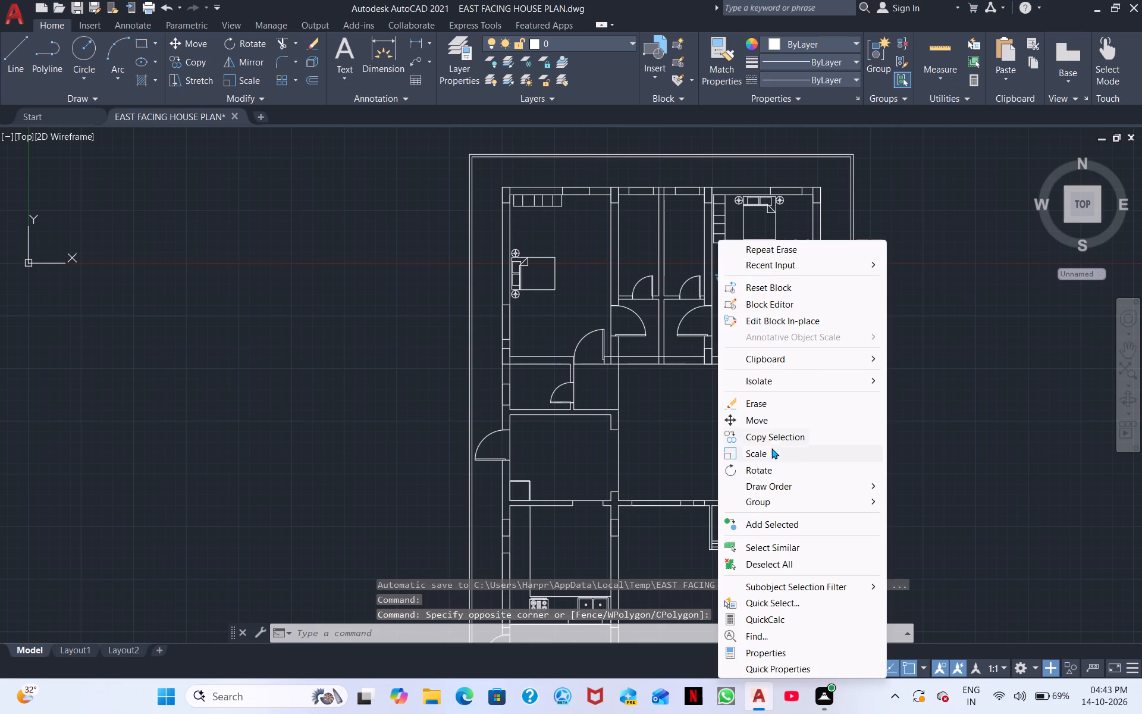
click(768, 469)
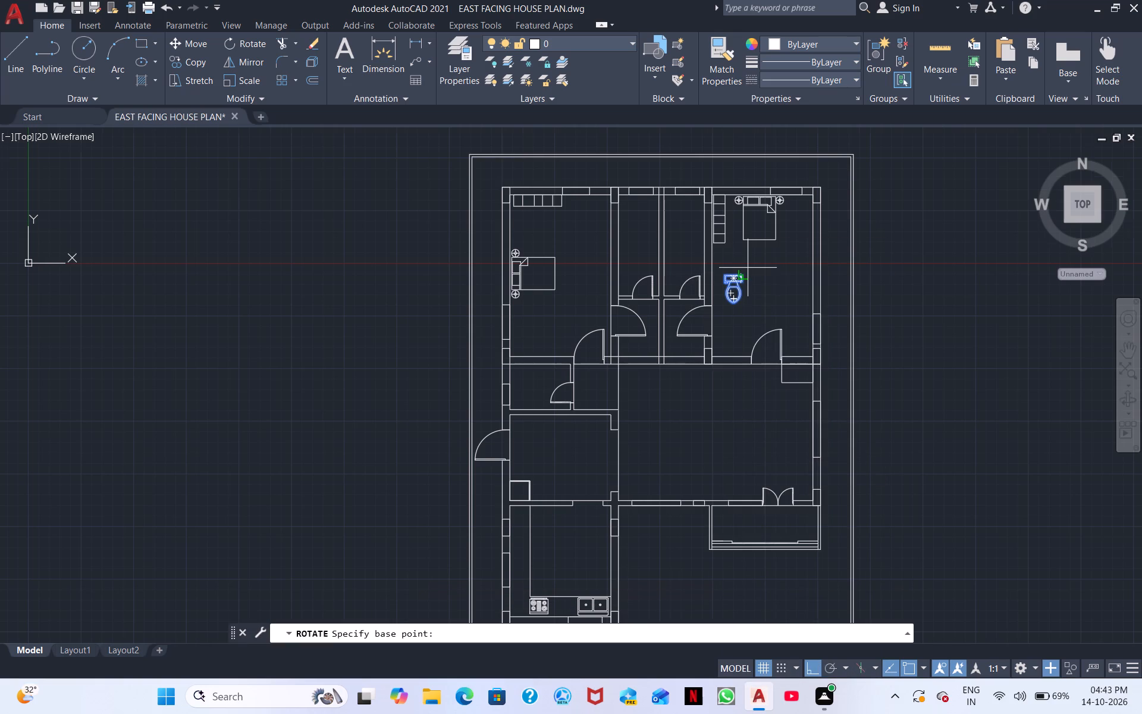
scroll(748, 268, up, 1)
click(732, 281)
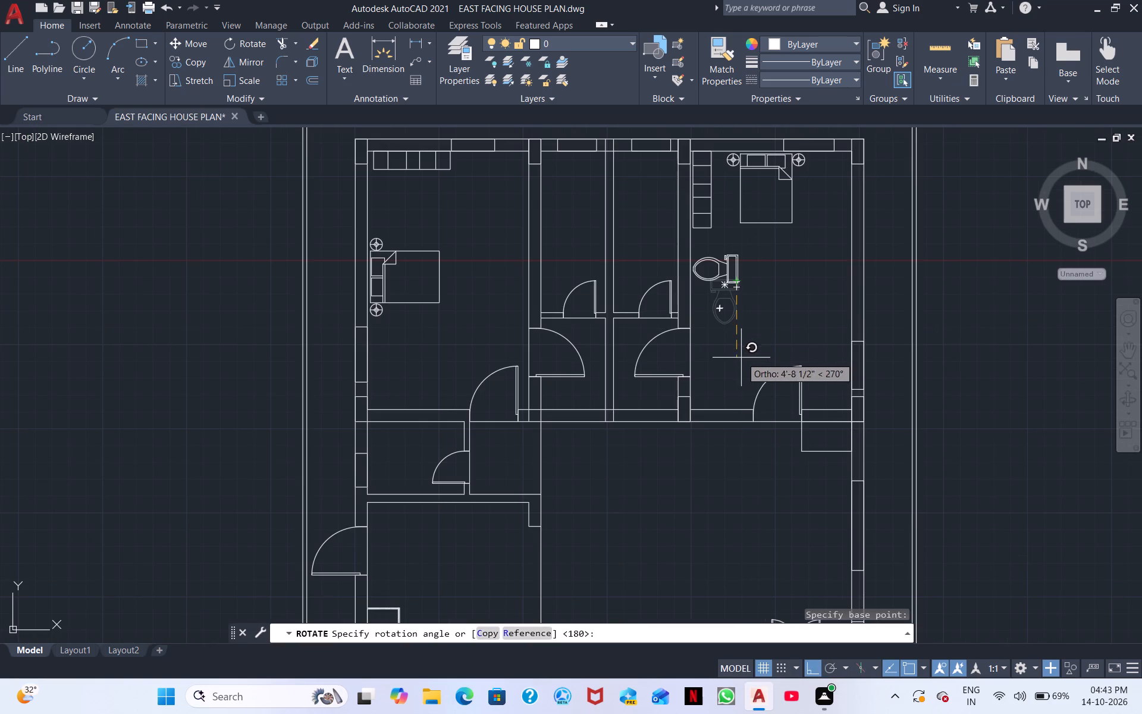
click(732, 387)
Copy the toilet by its tank's north-east corner into both bathrooms, against each east wall near the north wall.
click(758, 303)
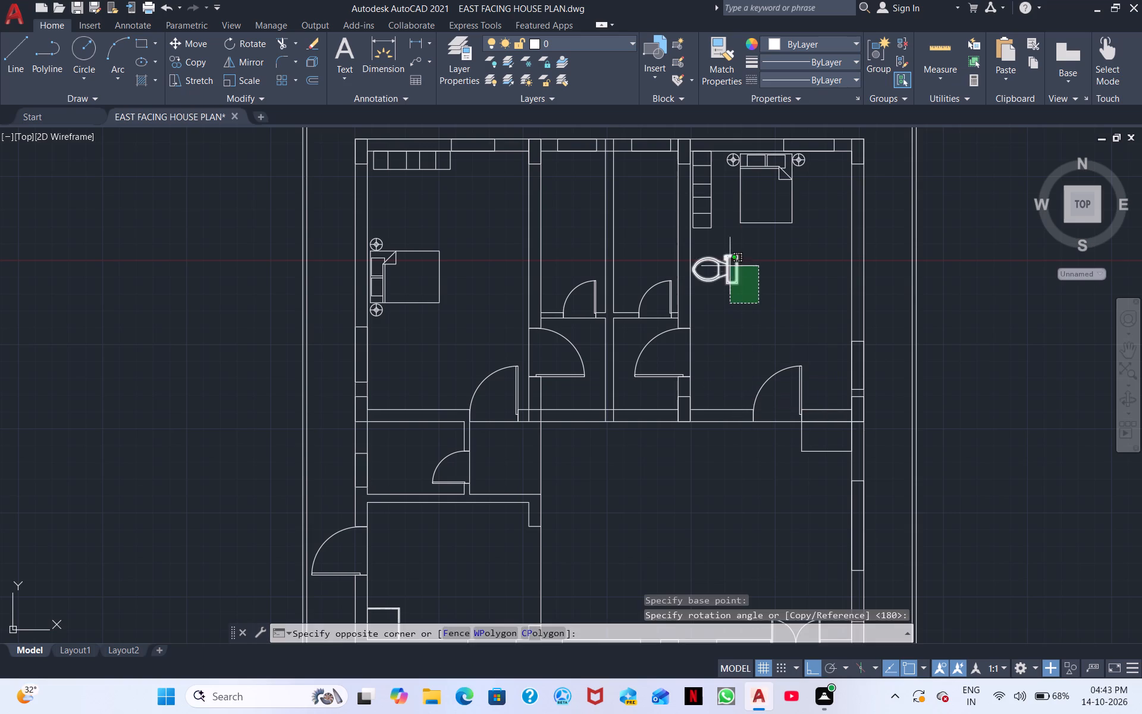
click(721, 257)
right_click(721, 256)
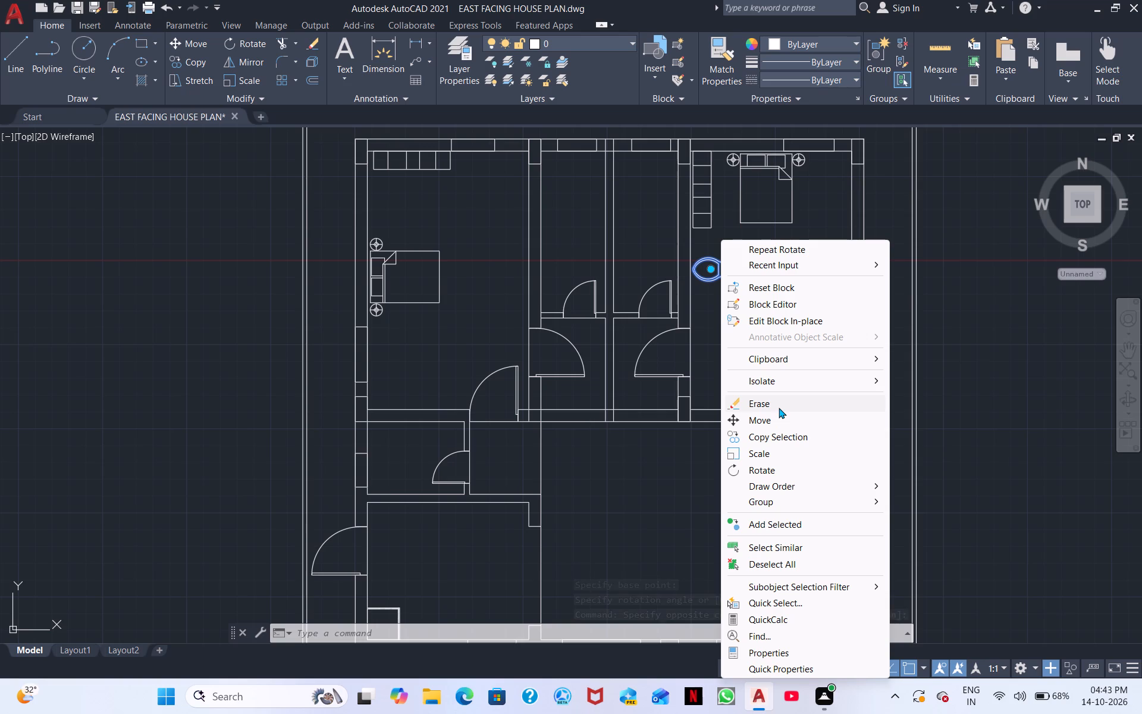
click(776, 433)
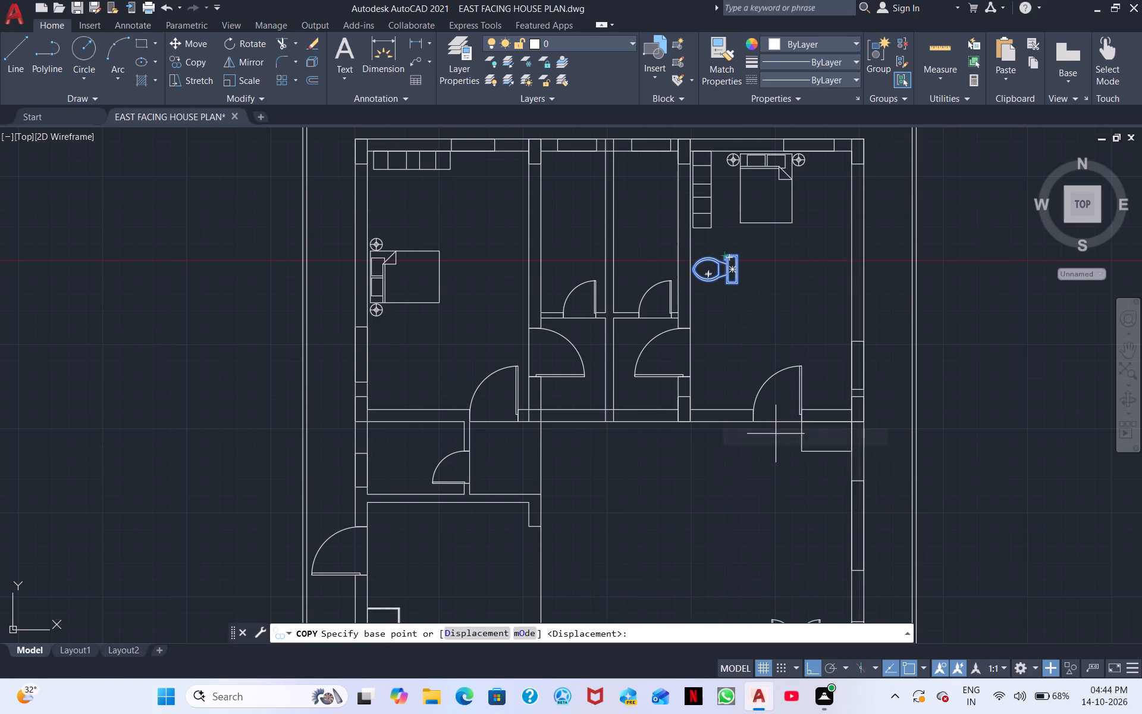
click(815, 670)
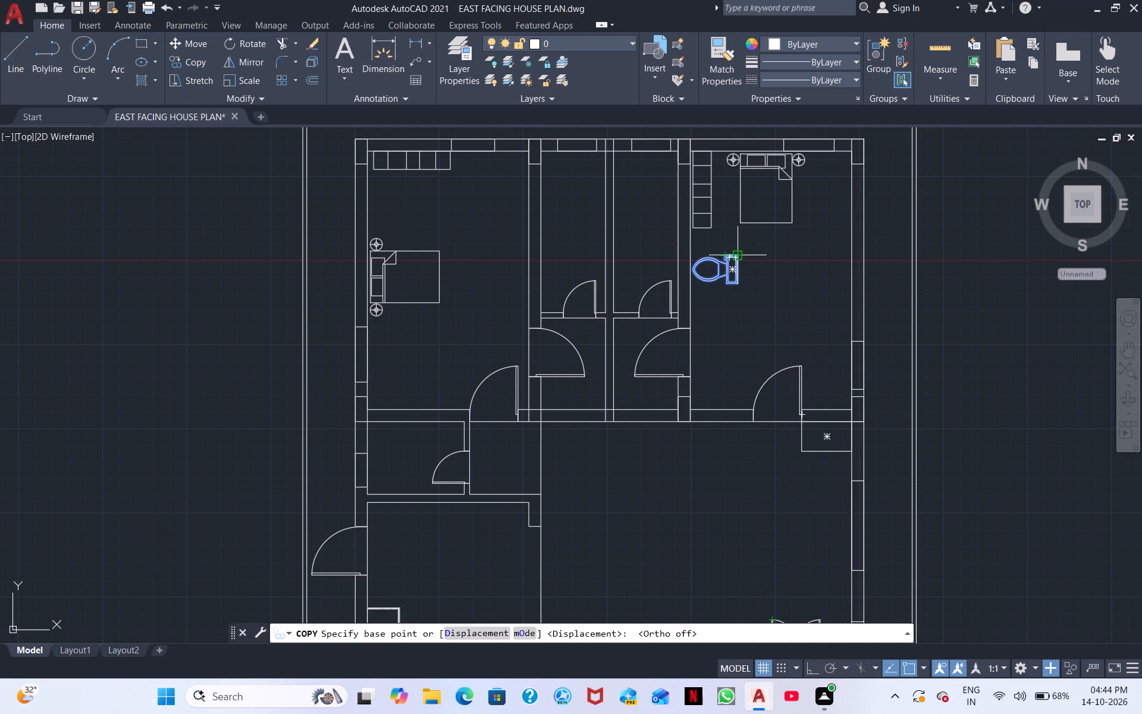
scroll(735, 256, up, 3)
click(747, 247)
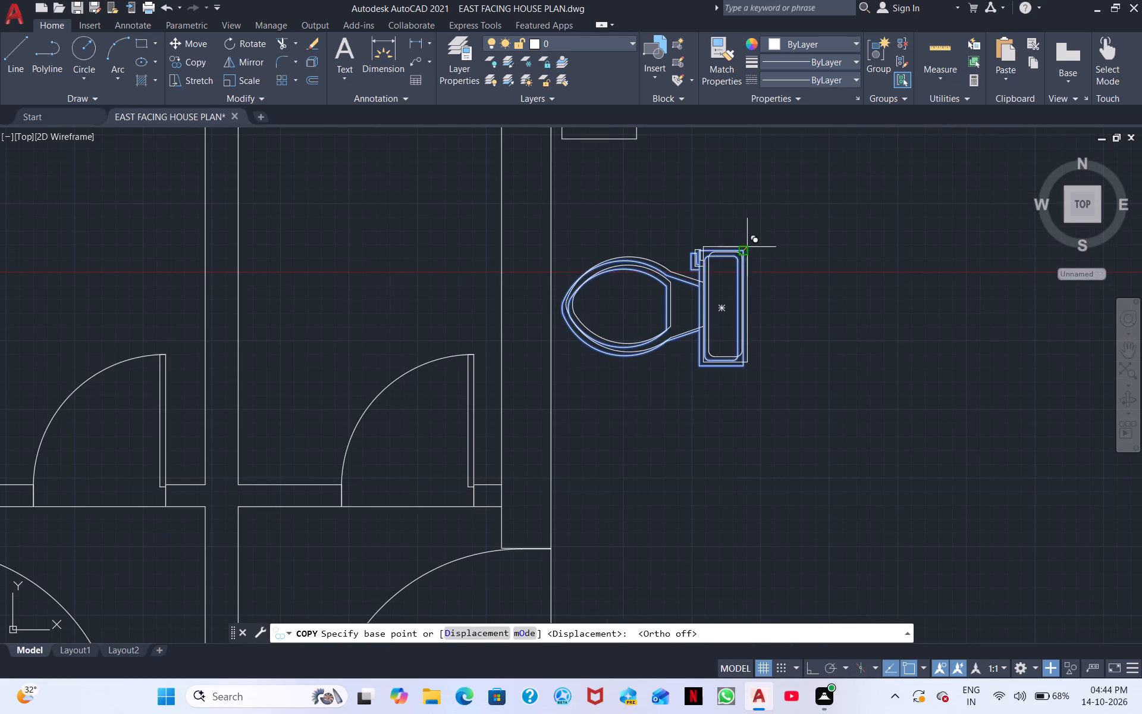
middle_drag(617, 248, 607, 430)
middle_drag(439, 286, 720, 497)
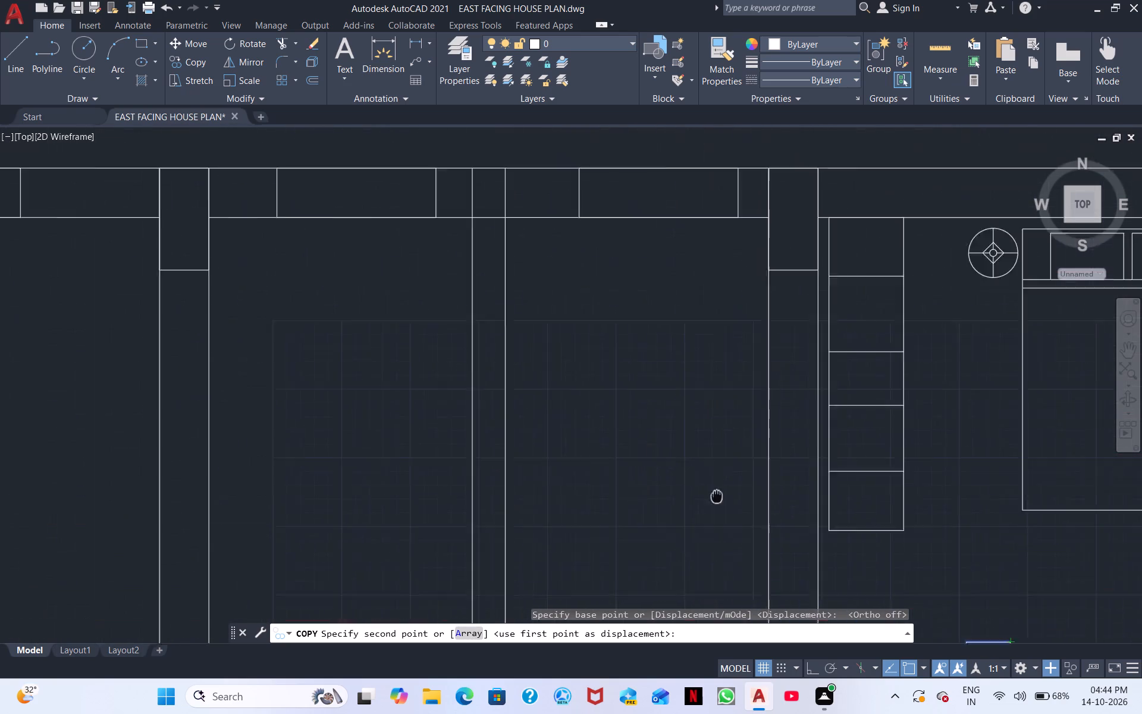
middle_drag(720, 497, 754, 518)
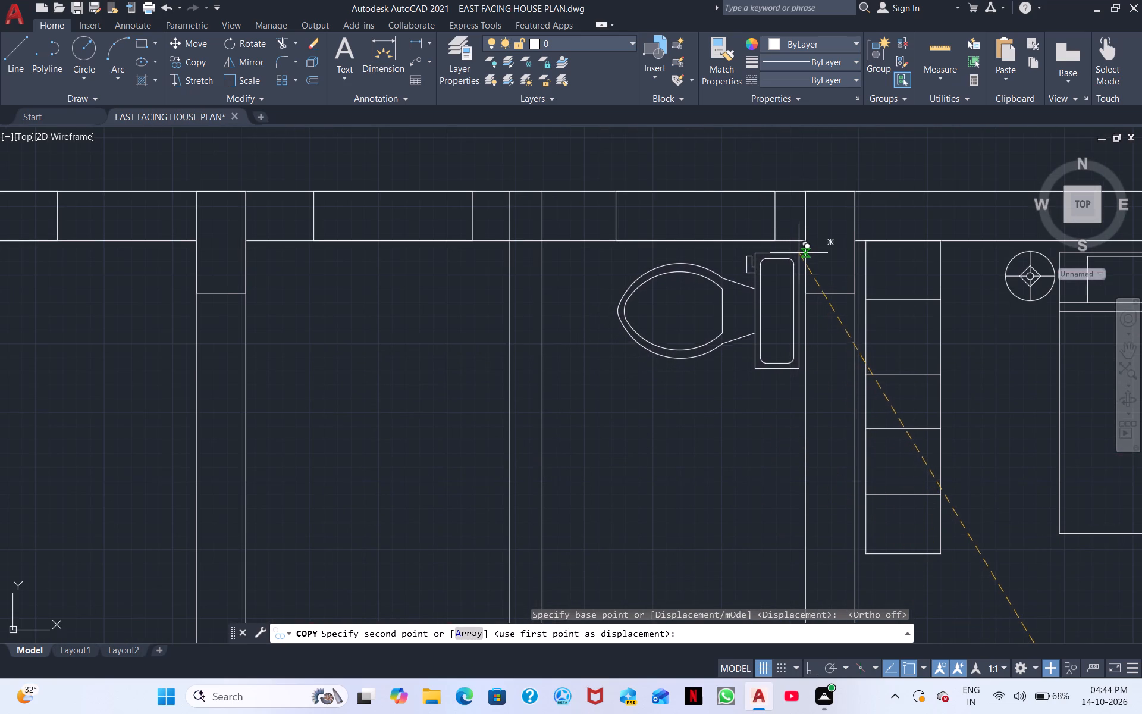
click(801, 248)
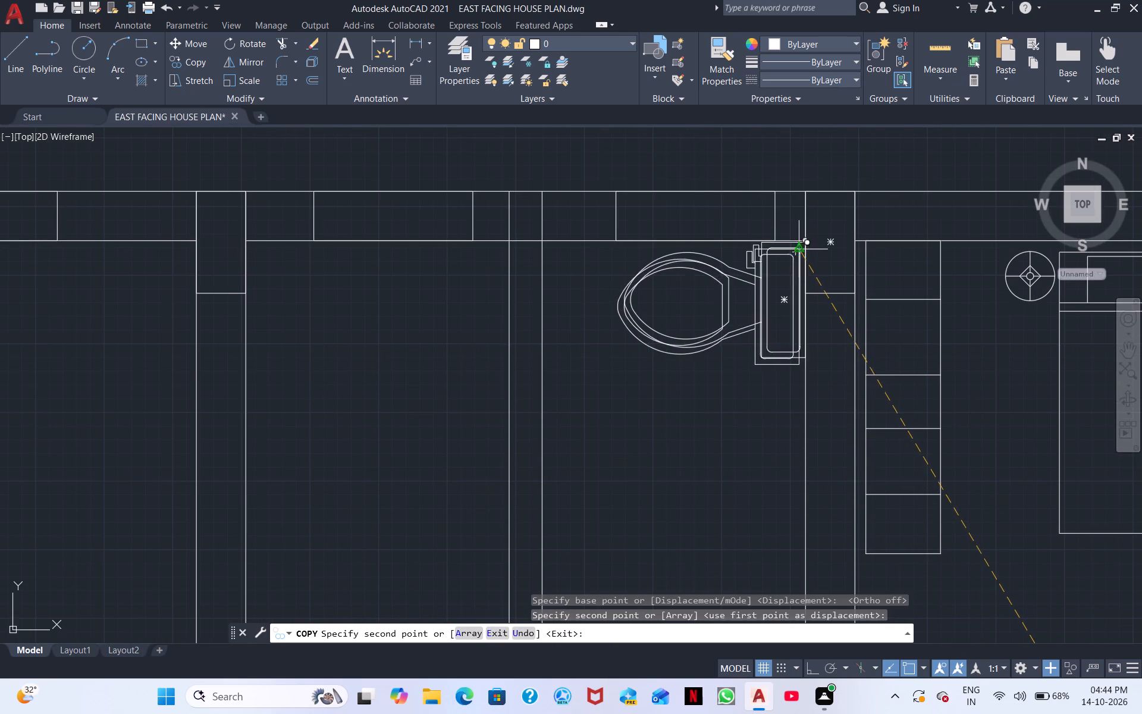
click(509, 254)
right_click(700, 428)
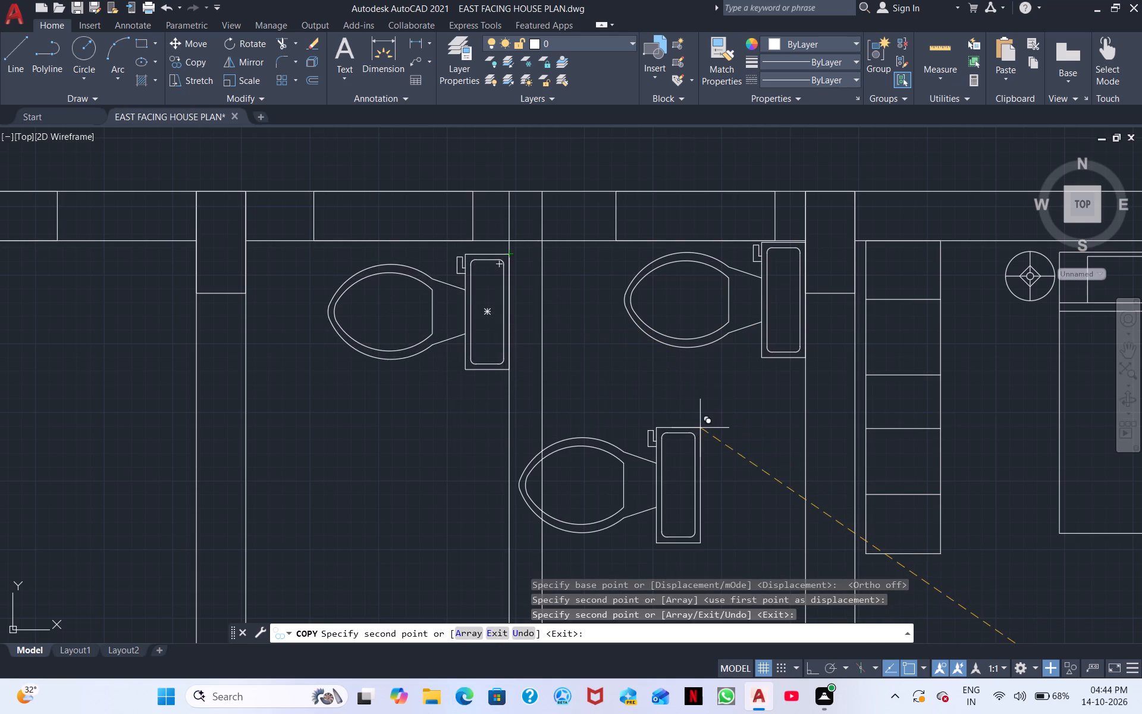
click(749, 452)
Move the east bathroom's toilet slightly south by its tank's north-east corner, keeping the tank along the east wall.
drag(739, 339, 730, 328)
click(665, 284)
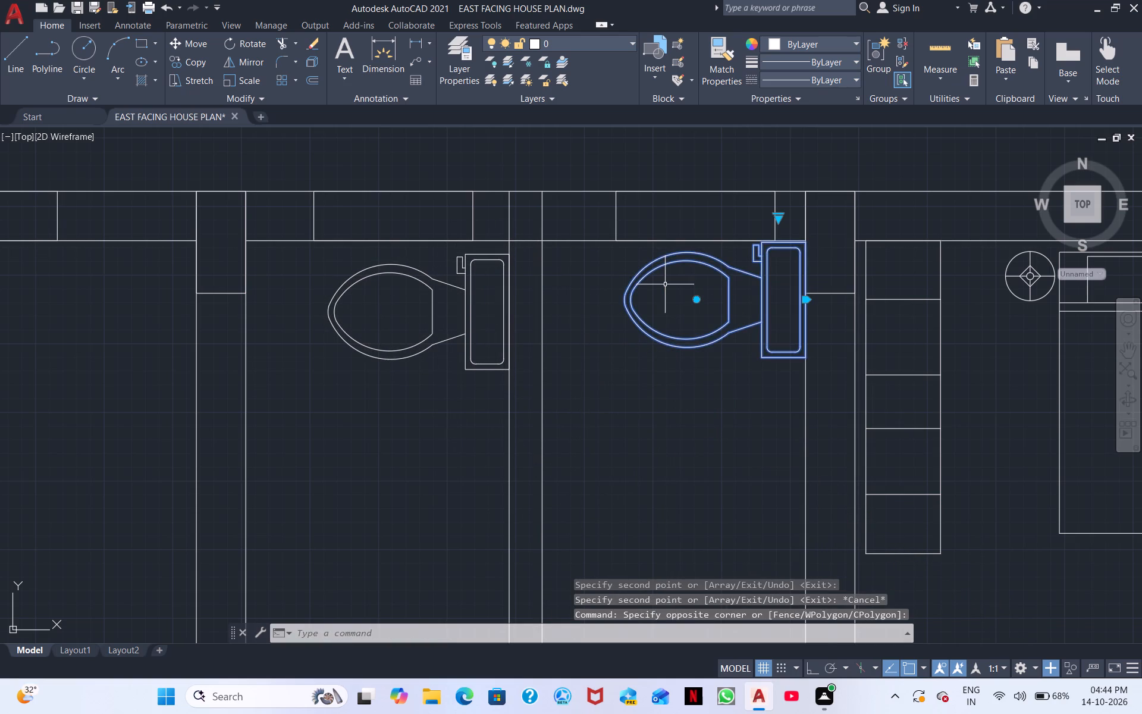
right_click(663, 284)
click(711, 419)
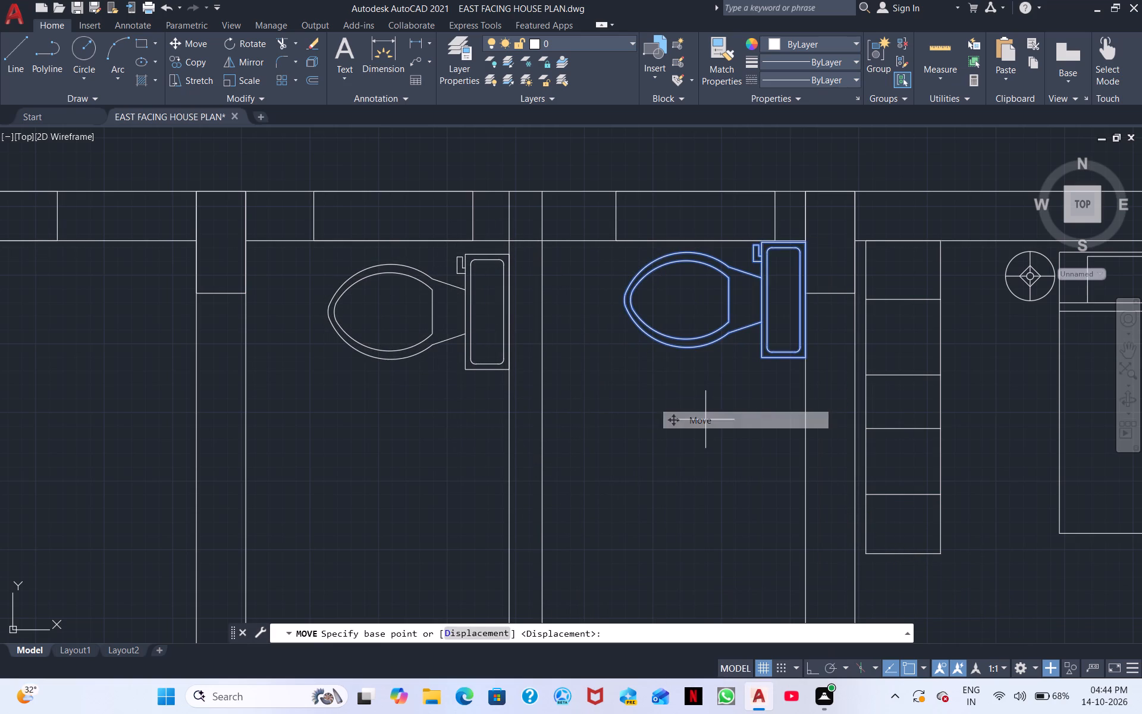
click(802, 245)
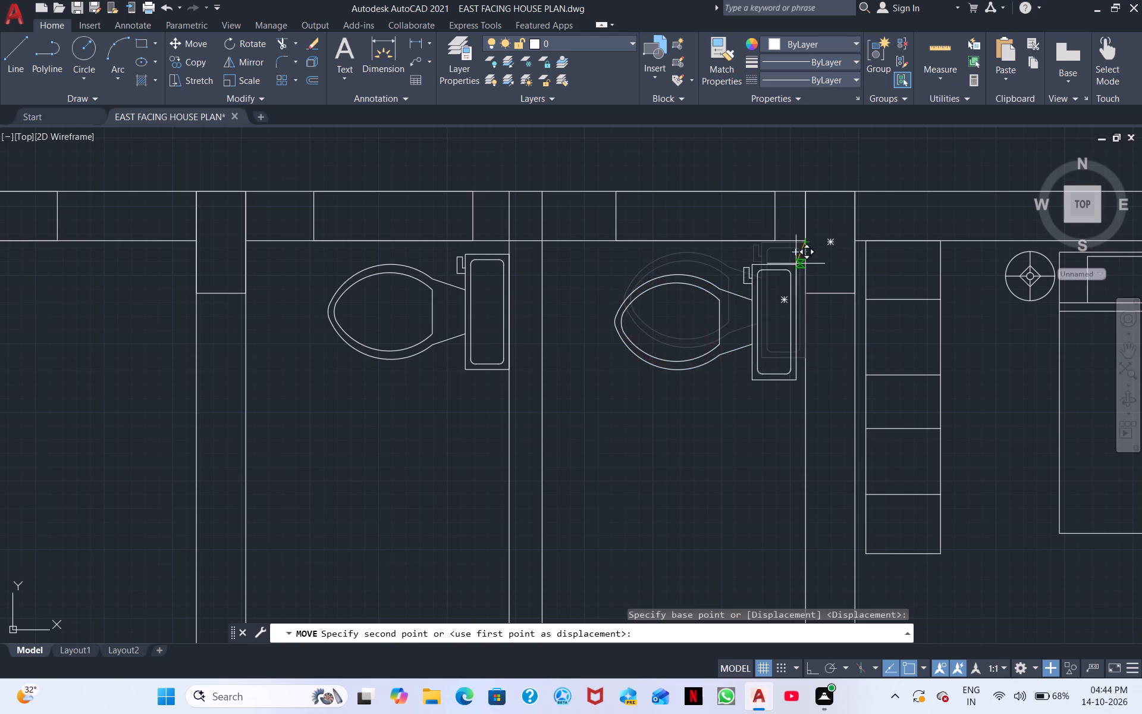
scroll(798, 264, up, 3)
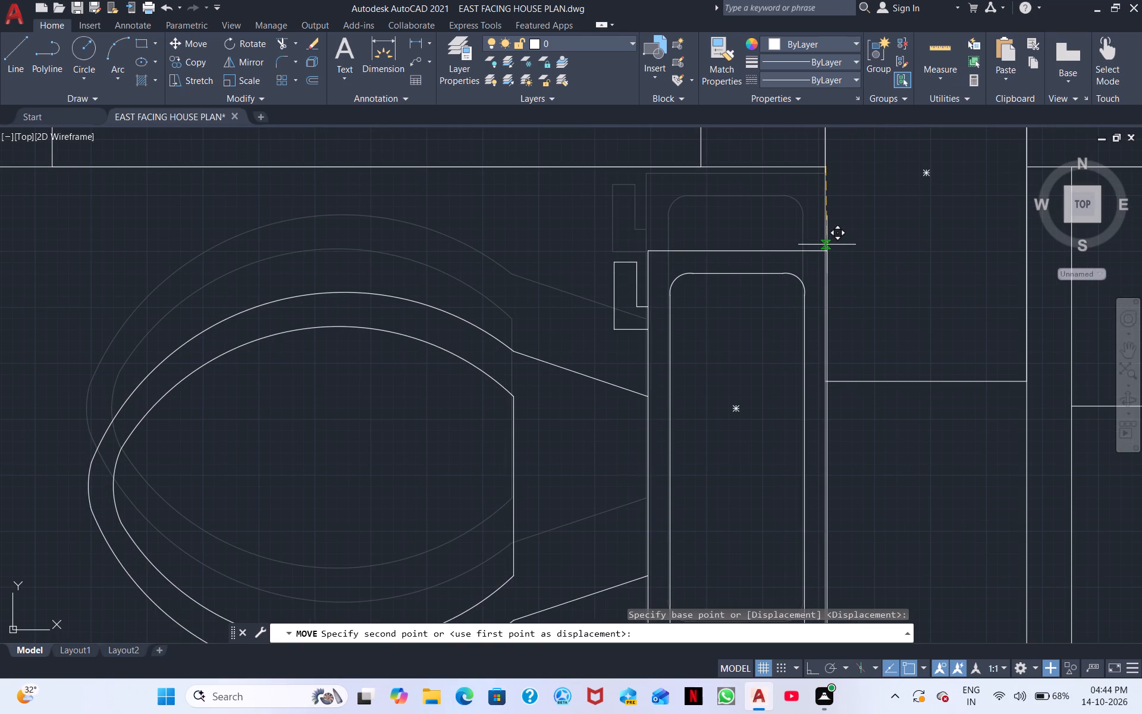
click(823, 245)
Erase the spare original toilet left in the north-east bedroom.
scroll(774, 273, down, 2)
middle_drag(560, 371, 556, 307)
scroll(554, 322, down, 1)
middle_drag(583, 384, 496, 212)
middle_drag(521, 324, 457, 218)
middle_drag(502, 334, 465, 238)
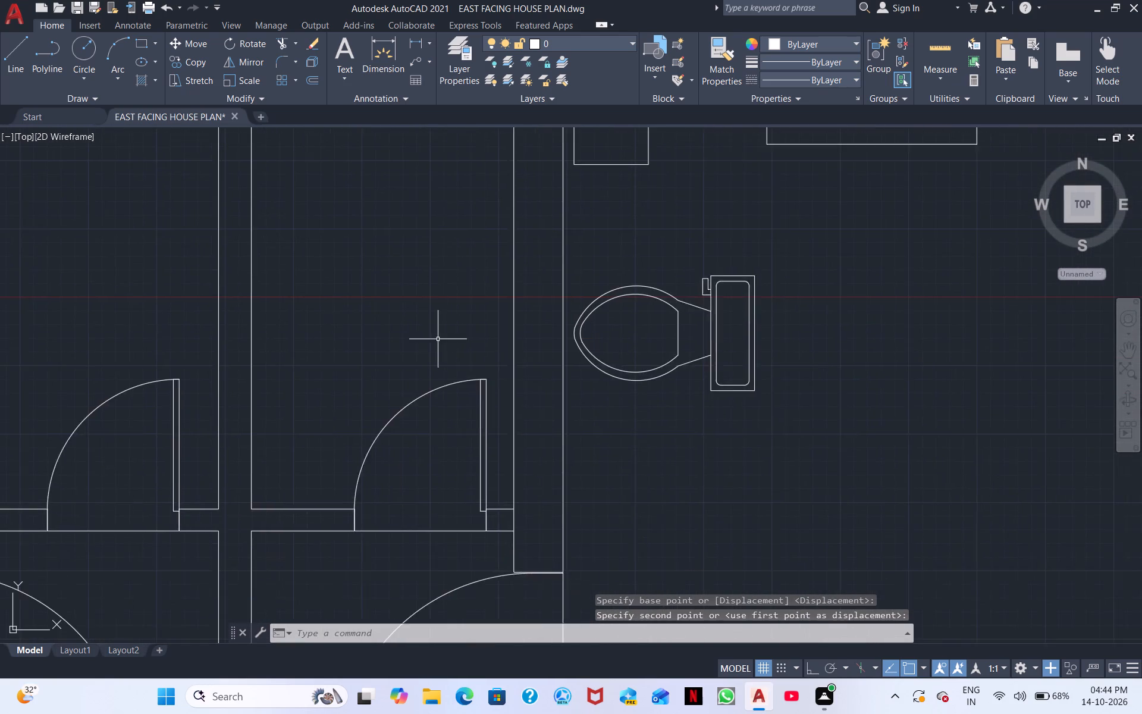
middle_drag(439, 336, 440, 265)
middle_drag(465, 317, 472, 280)
click(785, 315)
click(655, 198)
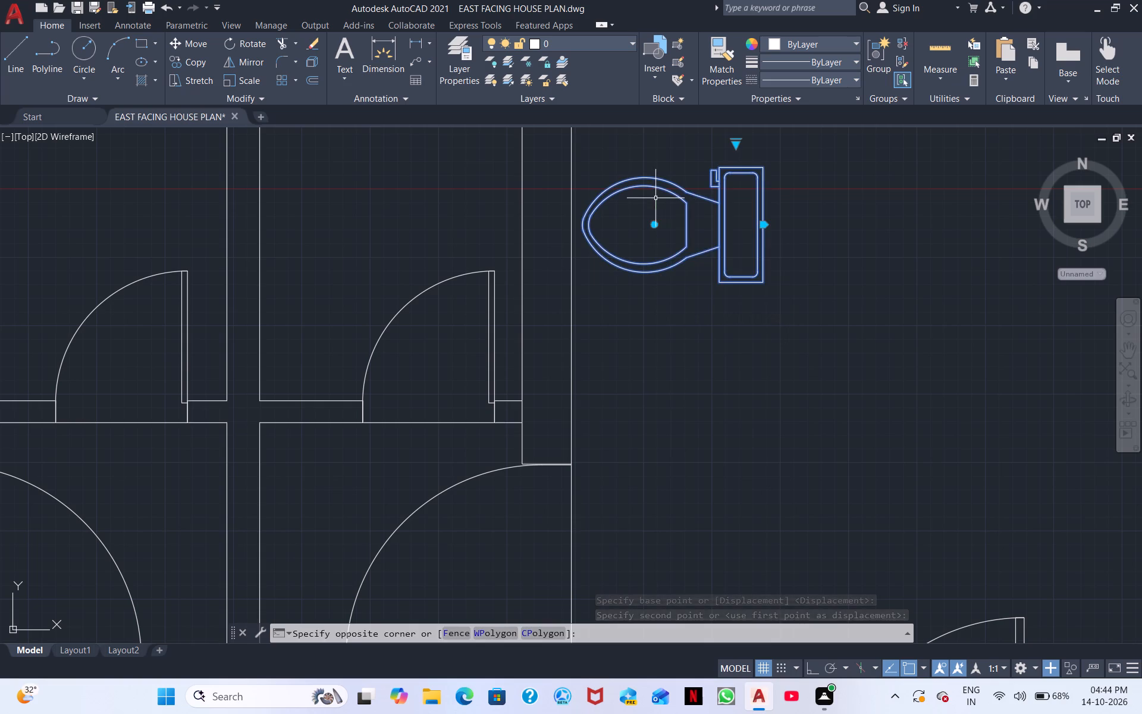
right_click(655, 198)
click(713, 362)
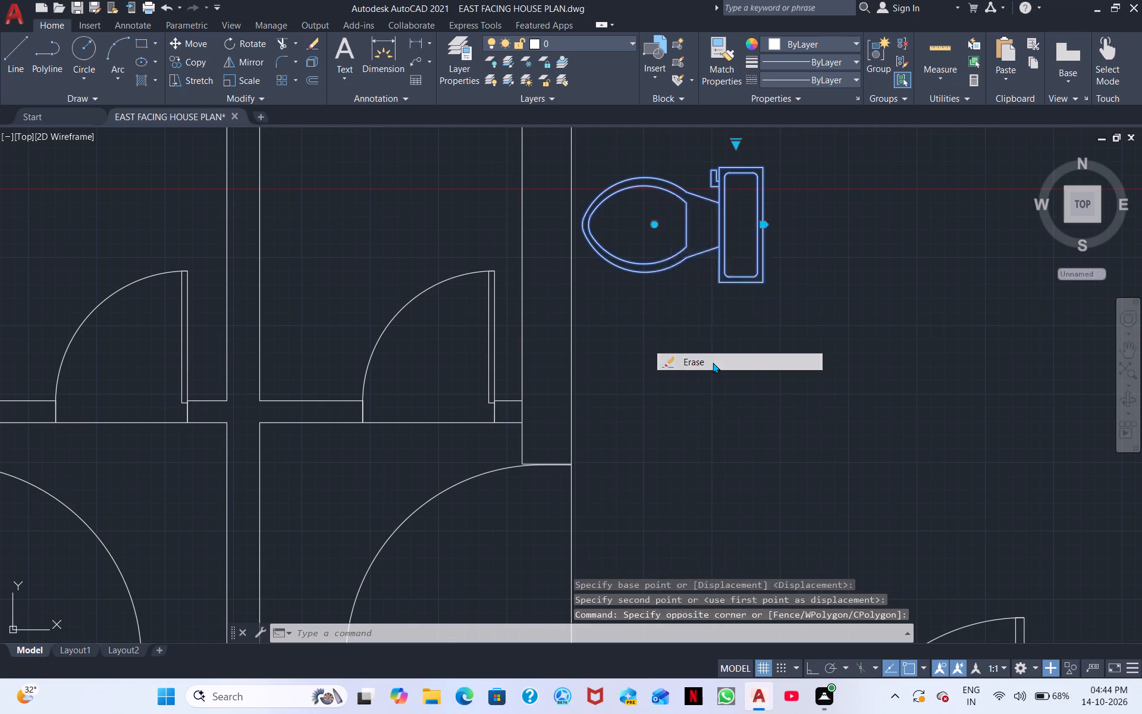
Copy the west bathroom's toilet into the small room south of the north-west bedroom.
scroll(716, 318, down, 2)
middle_drag(687, 328, 831, 335)
scroll(769, 349, down, 1)
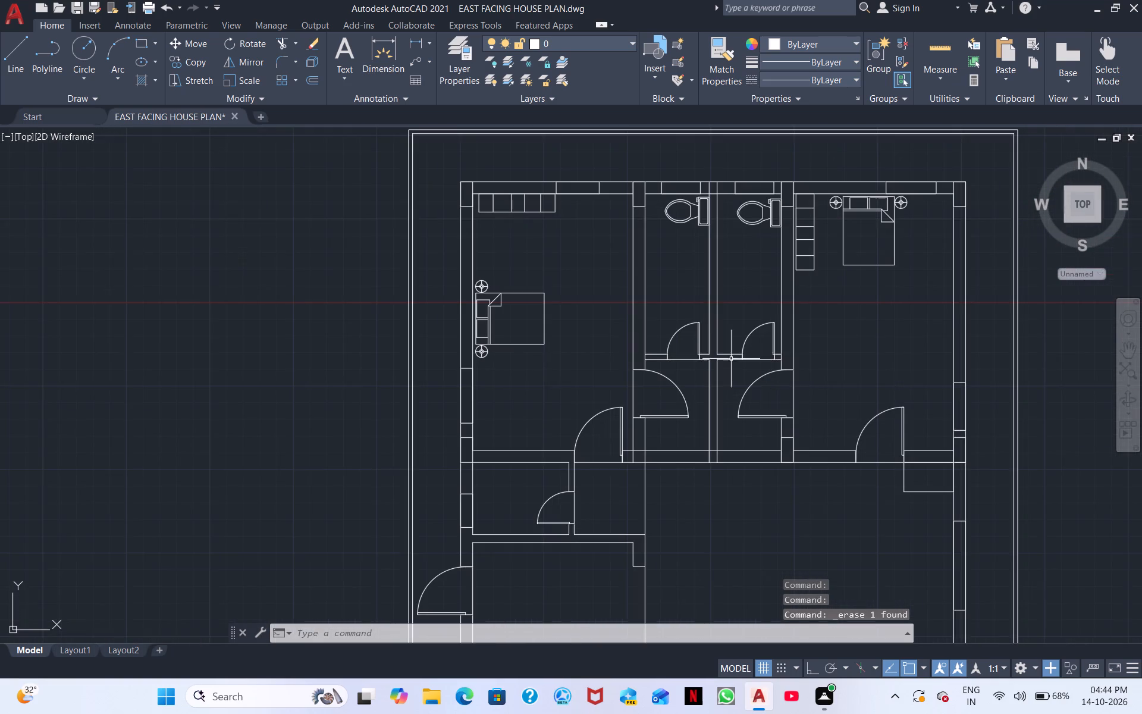
middle_drag(588, 359, 618, 340)
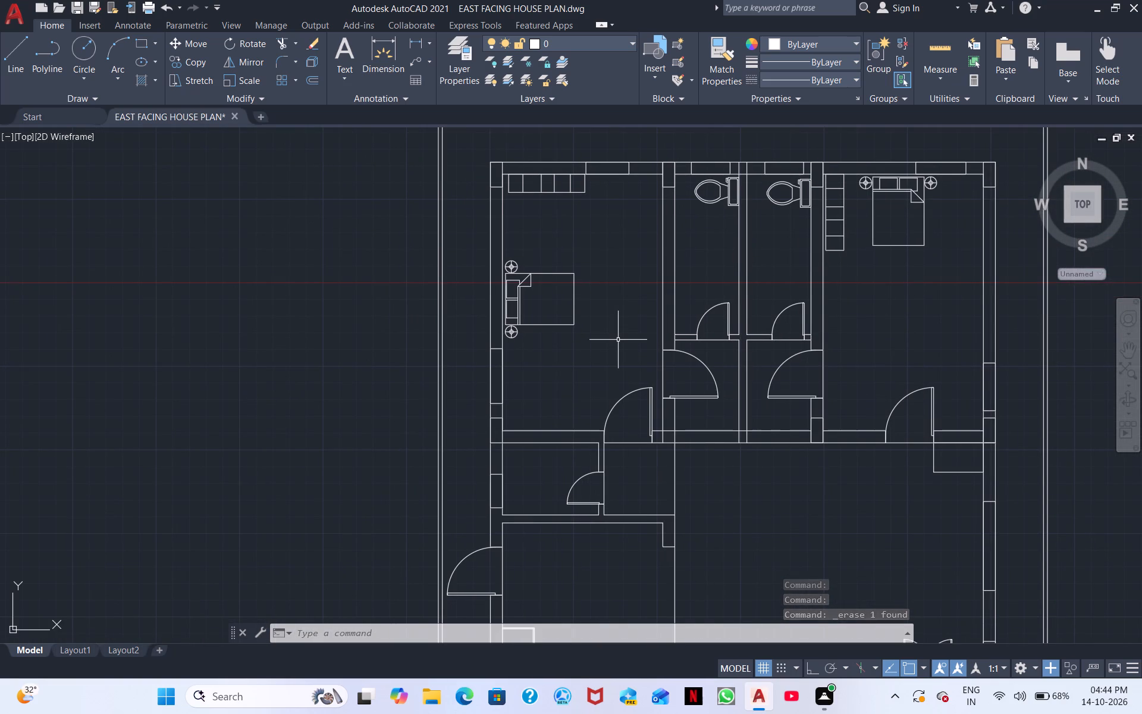
middle_drag(602, 346, 713, 369)
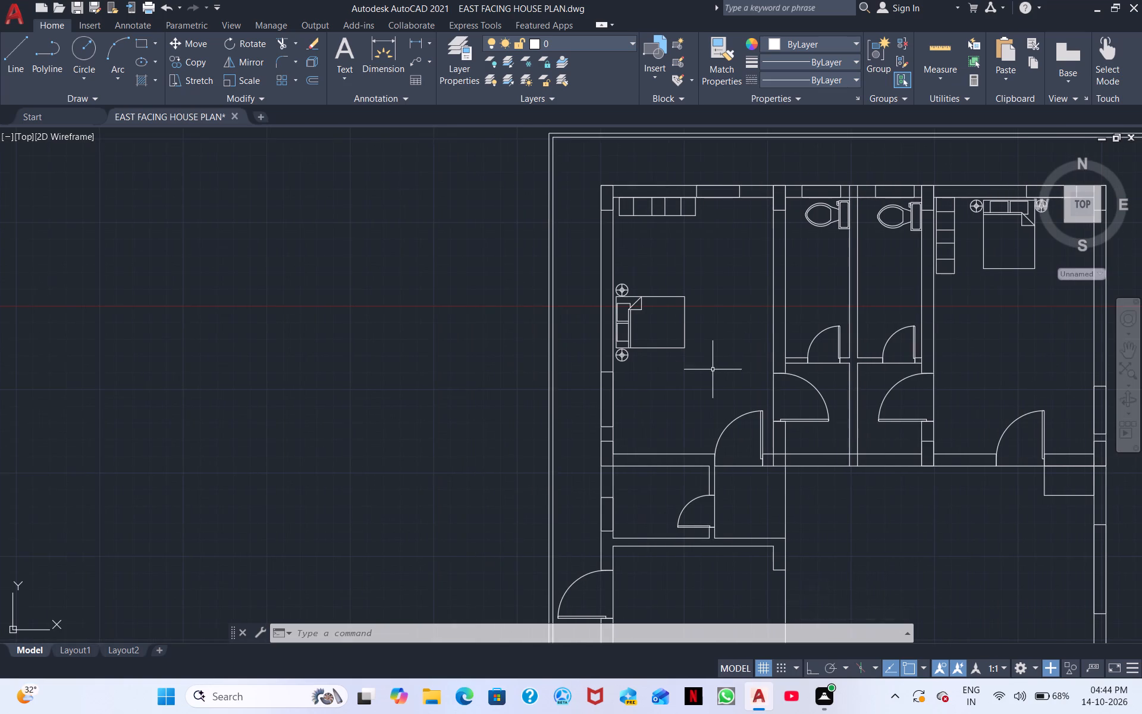
click(822, 238)
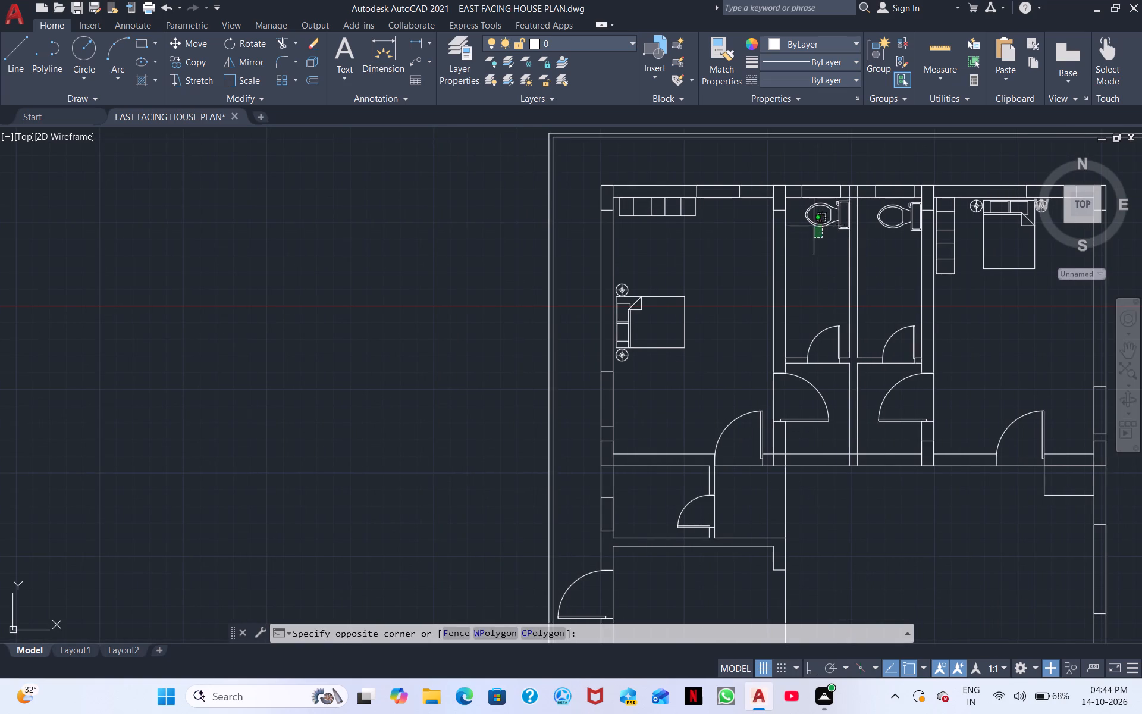
click(814, 221)
right_click(813, 221)
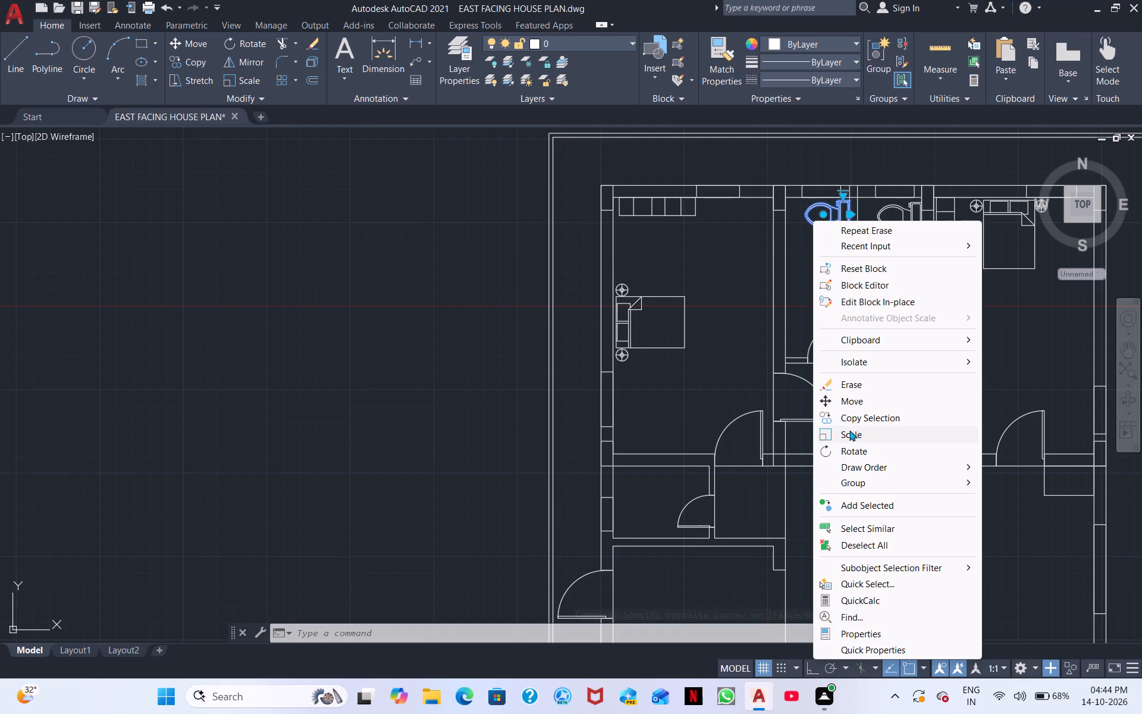
click(858, 415)
click(832, 220)
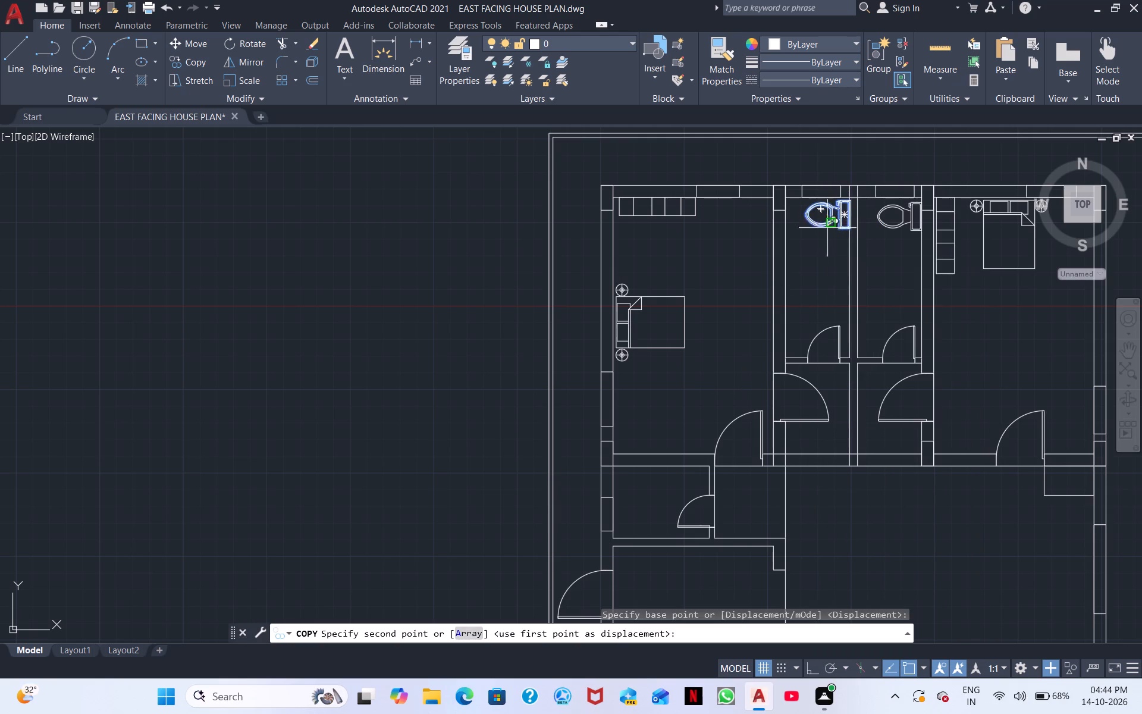
click(645, 491)
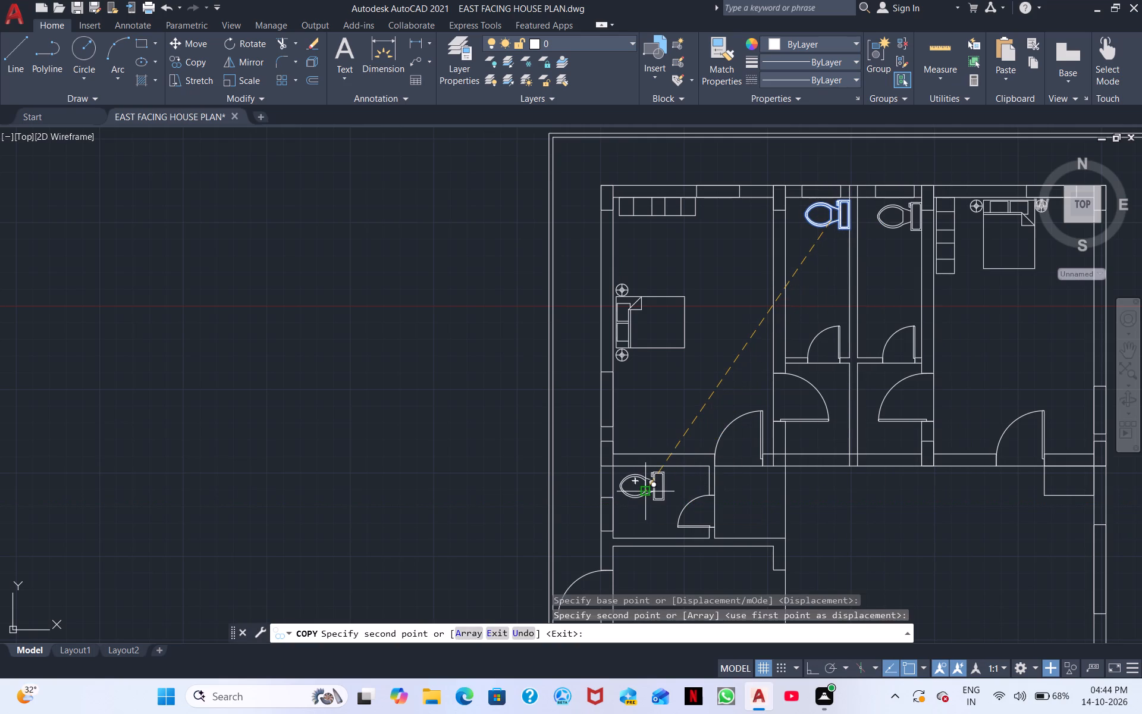
right_click(643, 491)
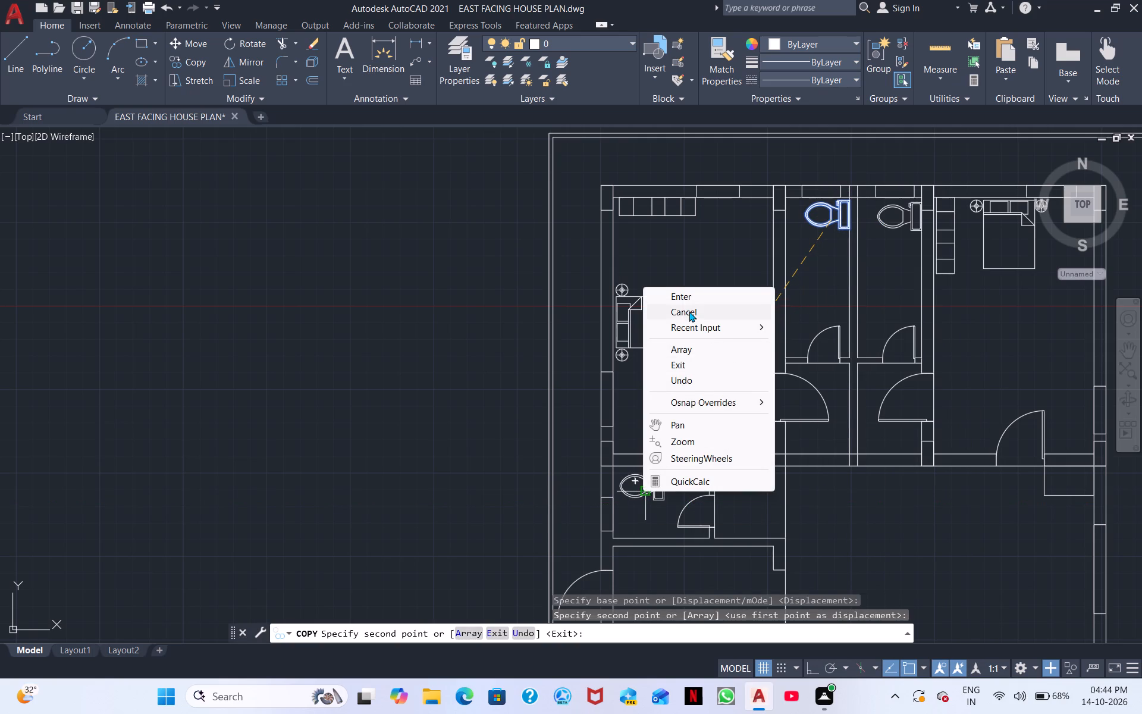
click(689, 311)
Rotate the copied toilet by 180° about its tank's north-east corner with Ortho on, so the tank faces west.
scroll(658, 464, down, 1)
scroll(658, 475, up, 3)
middle_drag(667, 493, 683, 383)
click(689, 428)
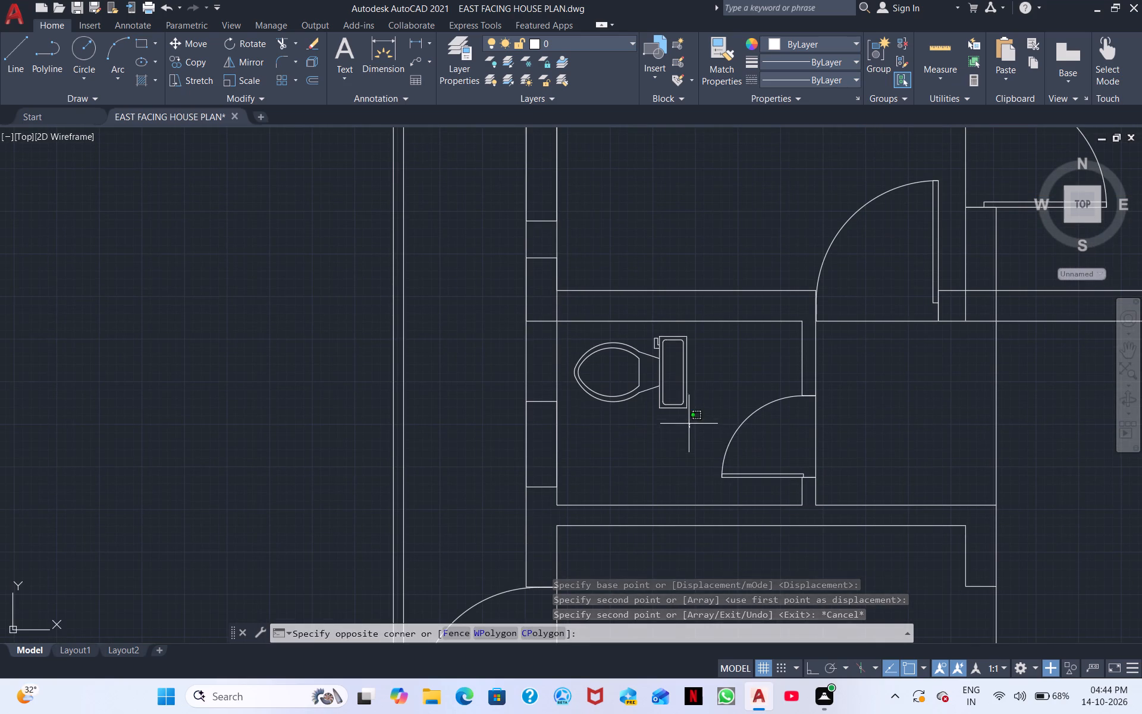
click(641, 360)
right_click(641, 360)
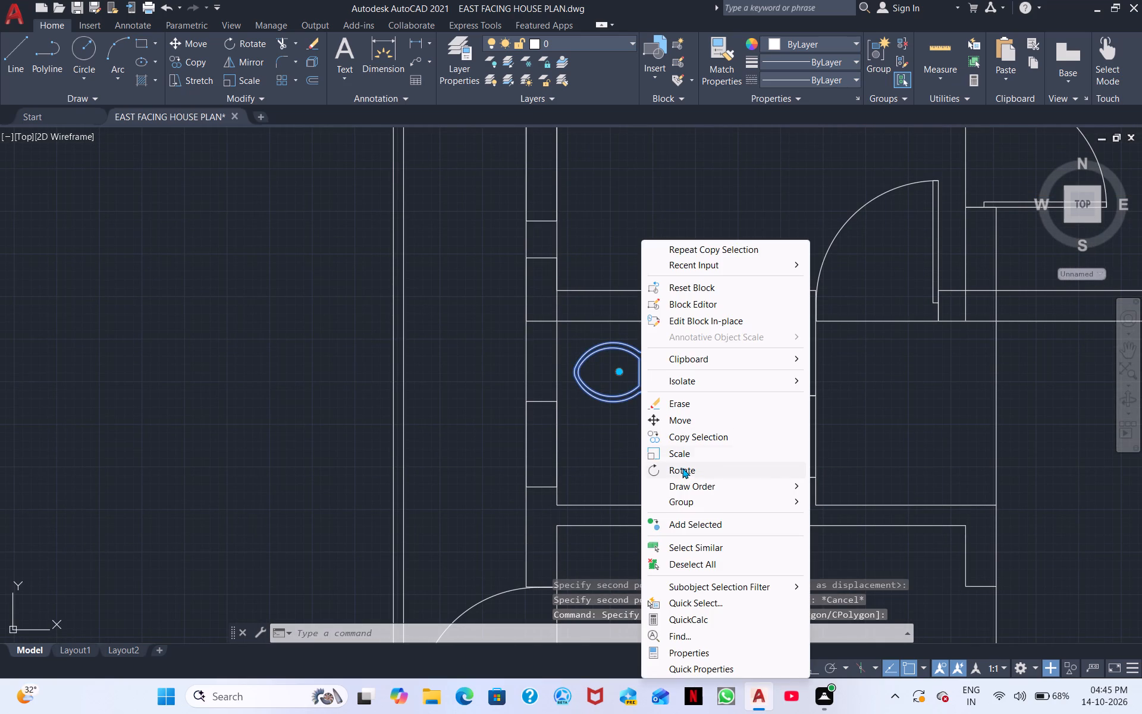
click(683, 470)
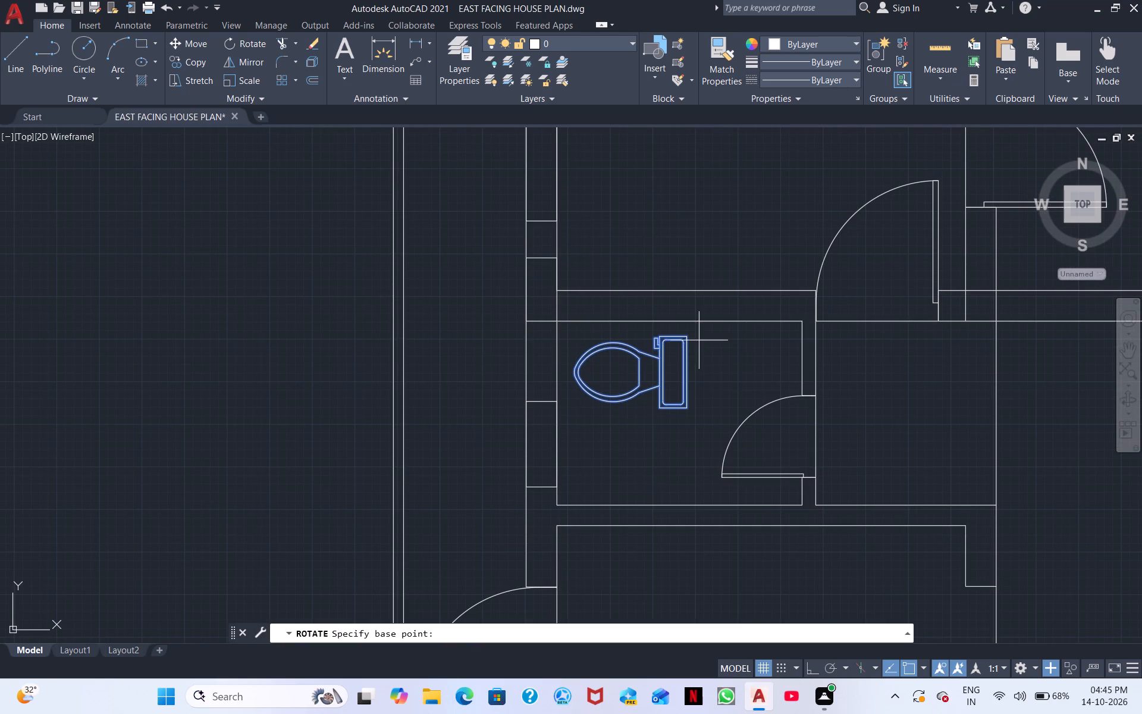
click(811, 665)
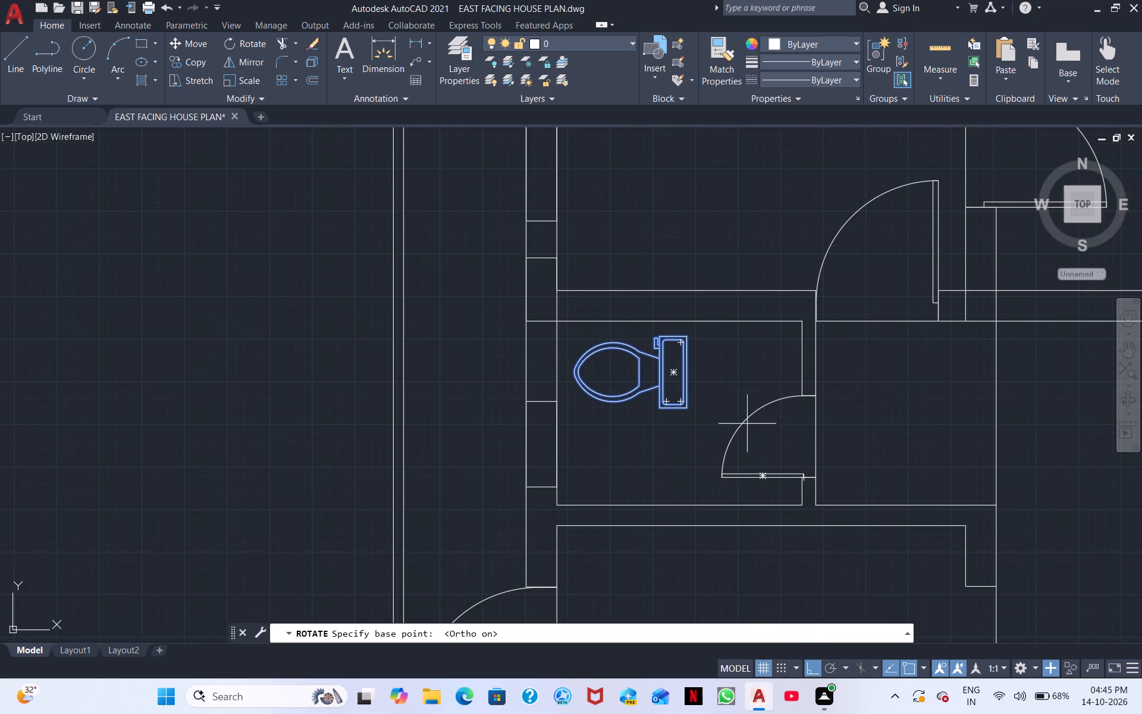
drag(692, 332, 692, 339)
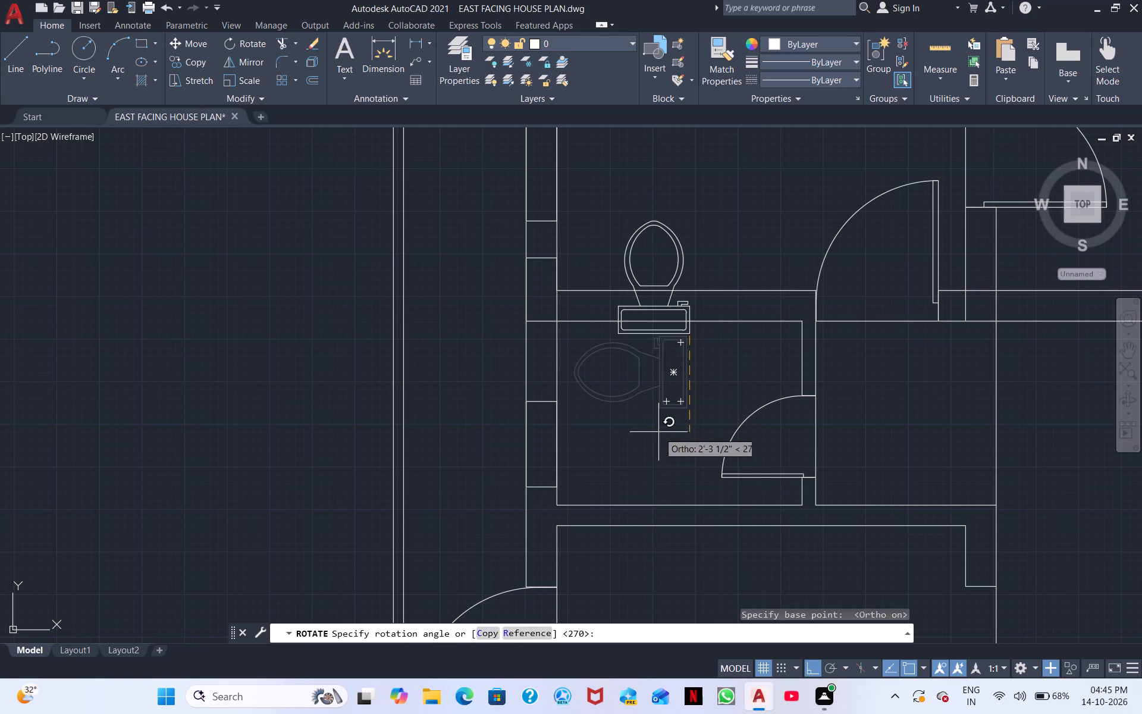
click(384, 329)
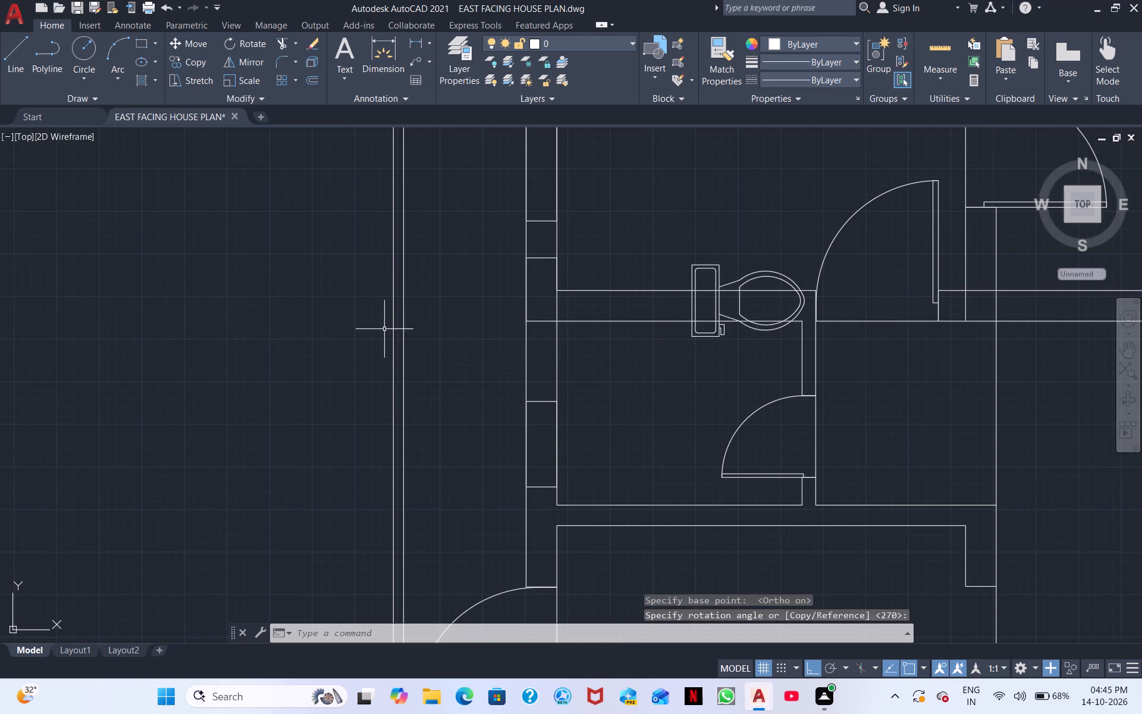
Move the rotated toilet straight west until its tank is near the small room's west wall.
click(705, 337)
right_click(705, 337)
right_click(705, 337)
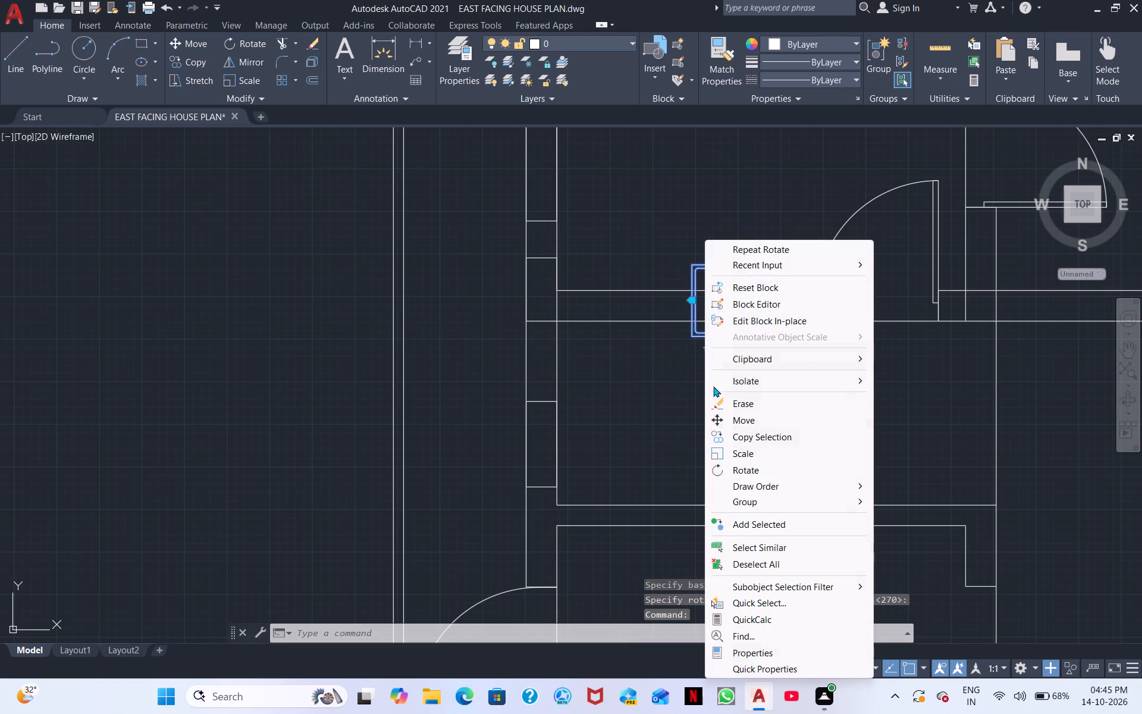
click(726, 421)
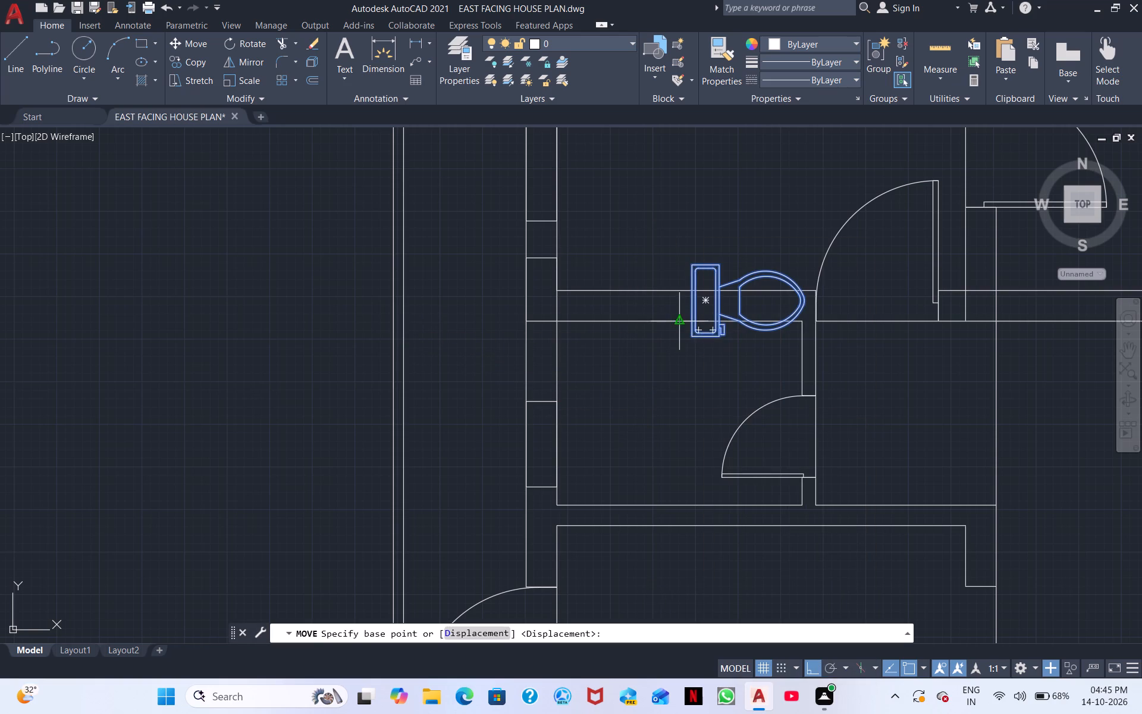
click(696, 338)
click(572, 399)
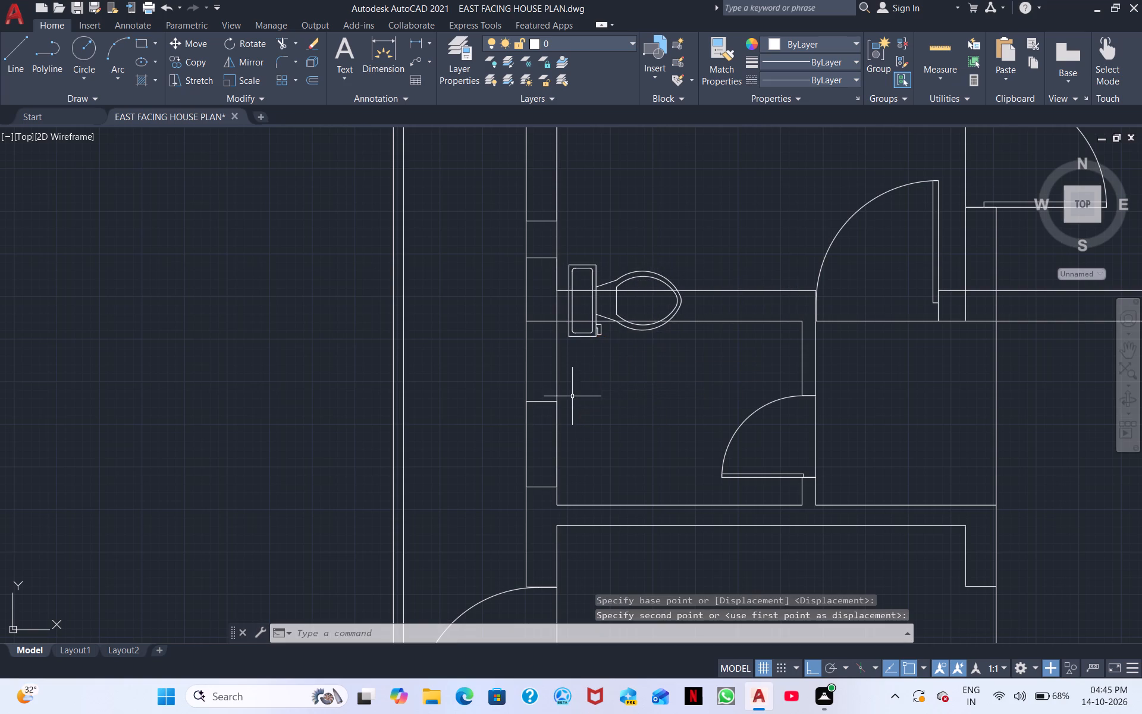
Move the toilet south into the small room, placing its tank just north of the south wall.
click(591, 340)
click(581, 332)
right_click(581, 332)
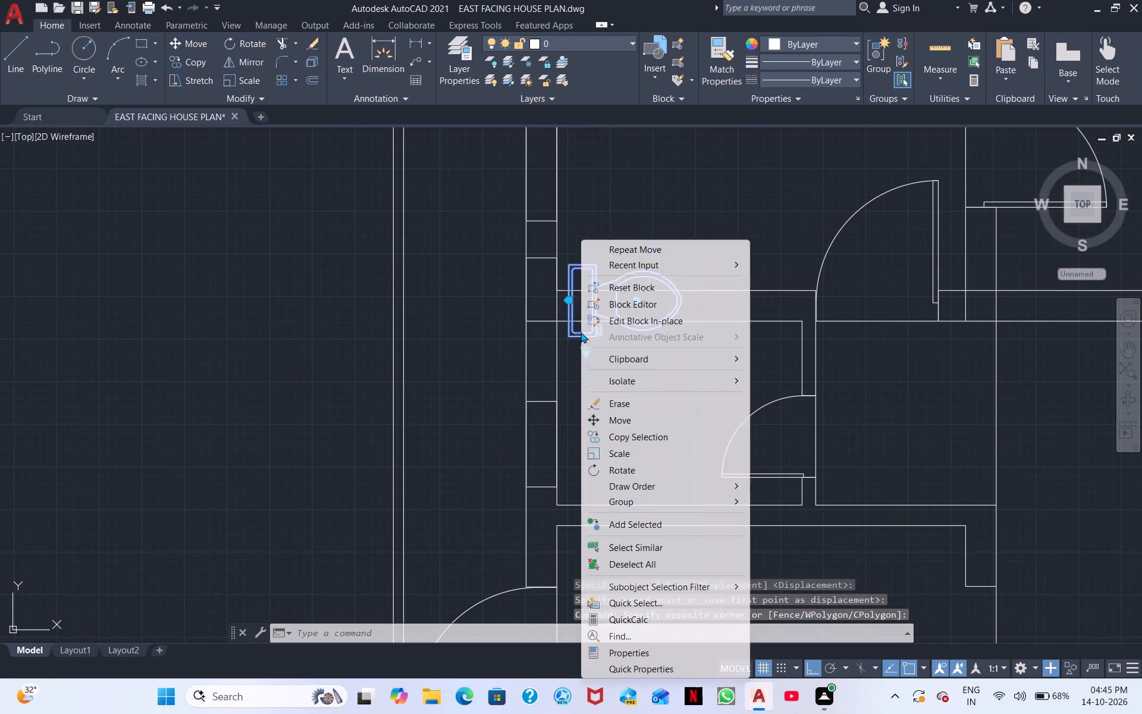
click(630, 422)
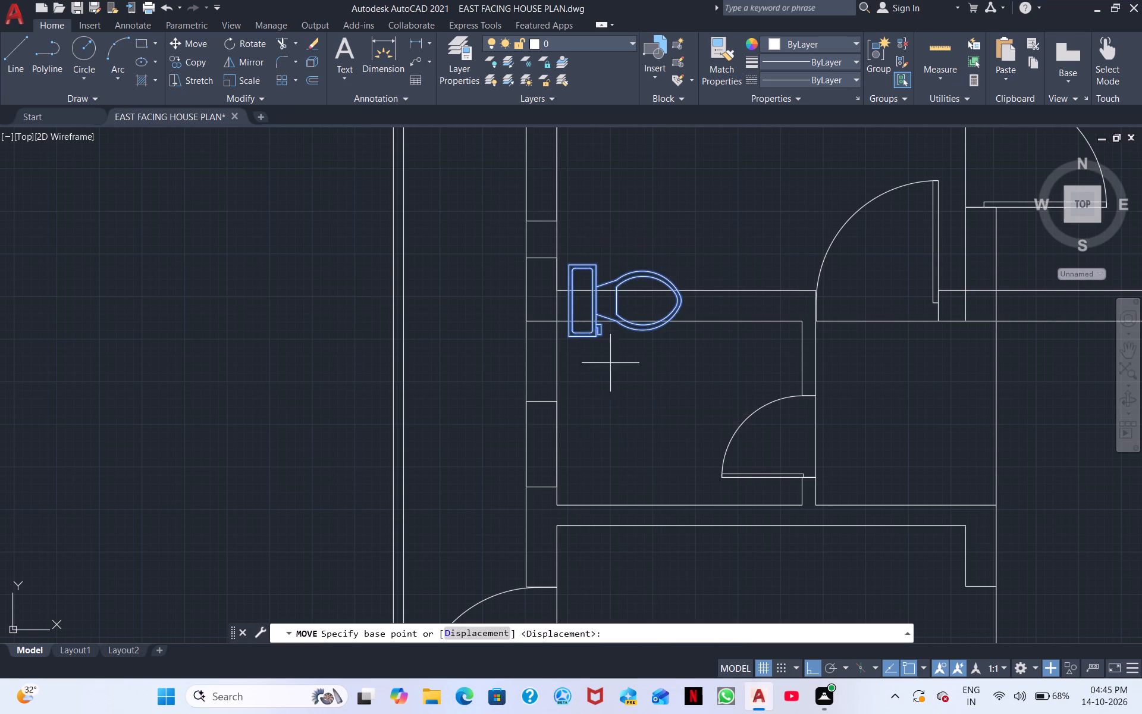
drag(601, 337, 602, 379)
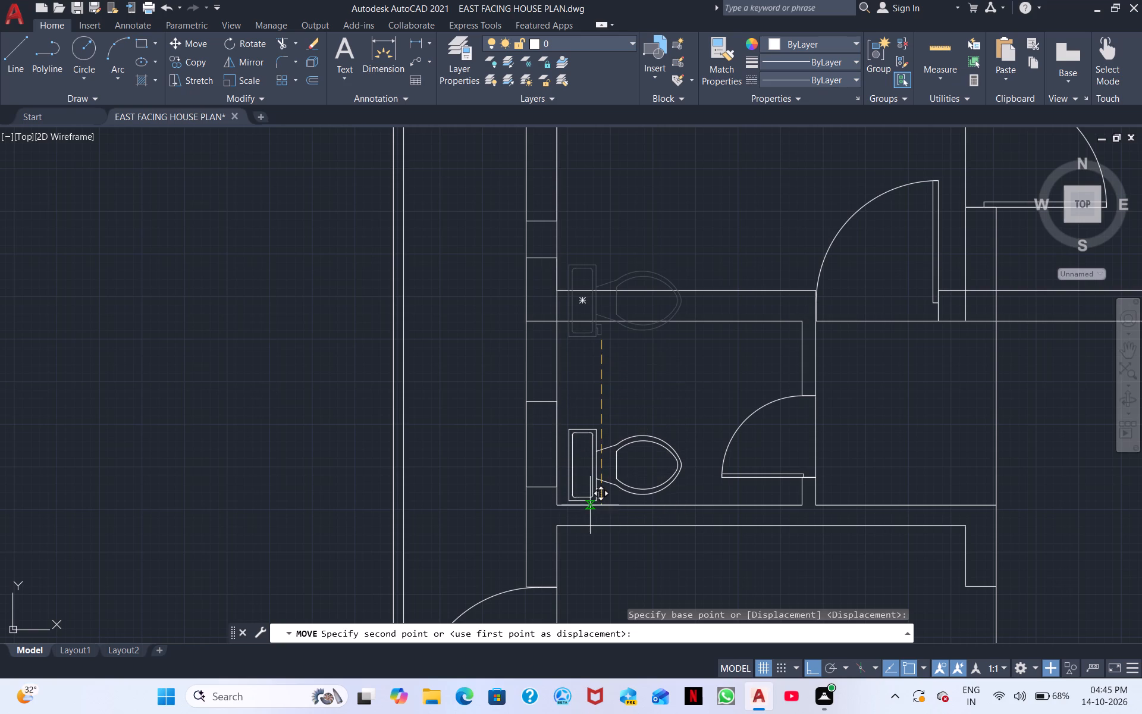
scroll(597, 508, up, 2)
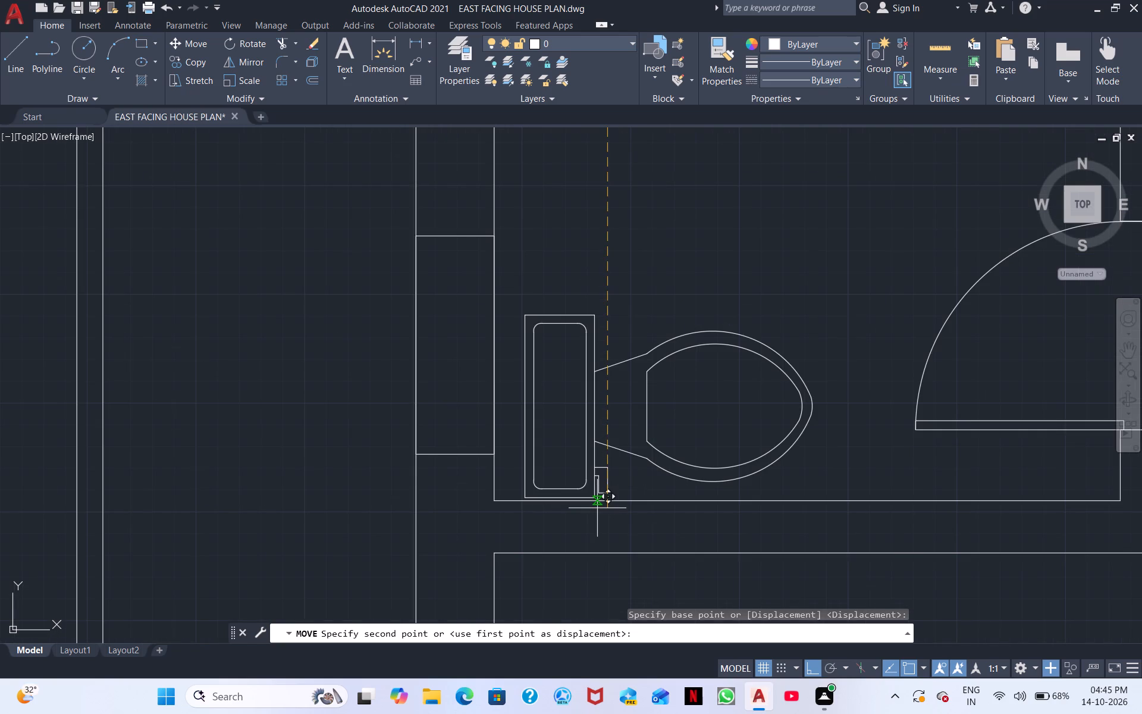
click(596, 507)
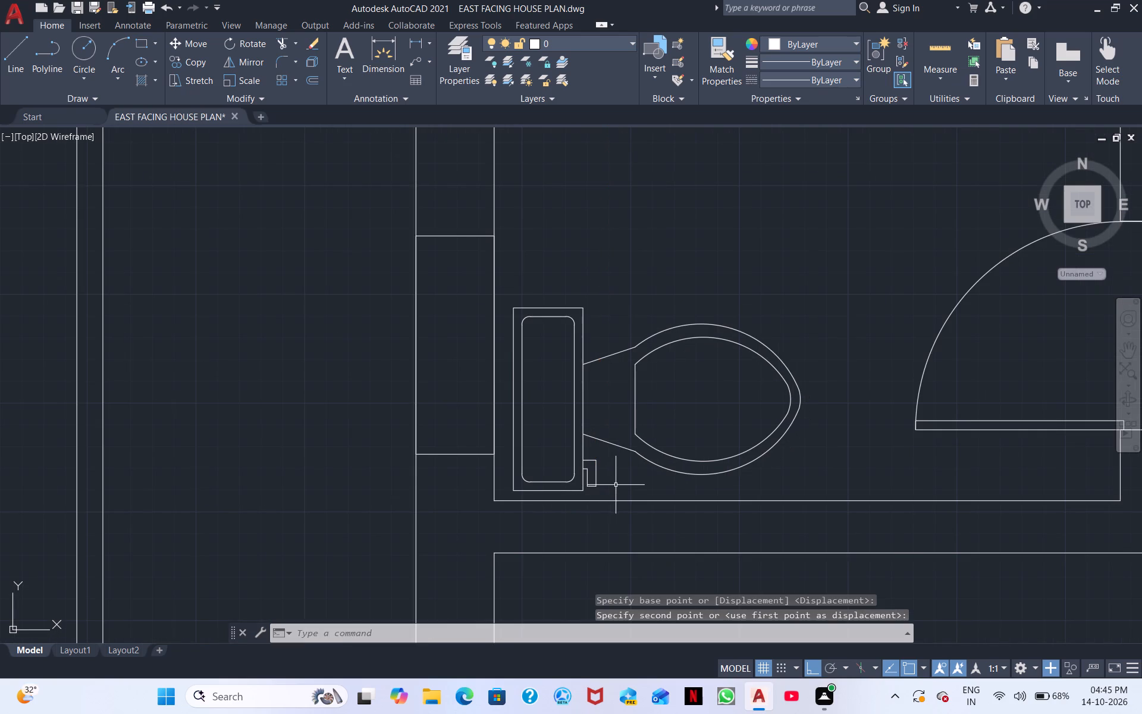
Move the toilet west by the midpoint of its tank's back edge, close against the small room's west wall.
click(616, 485)
click(538, 386)
right_click(538, 386)
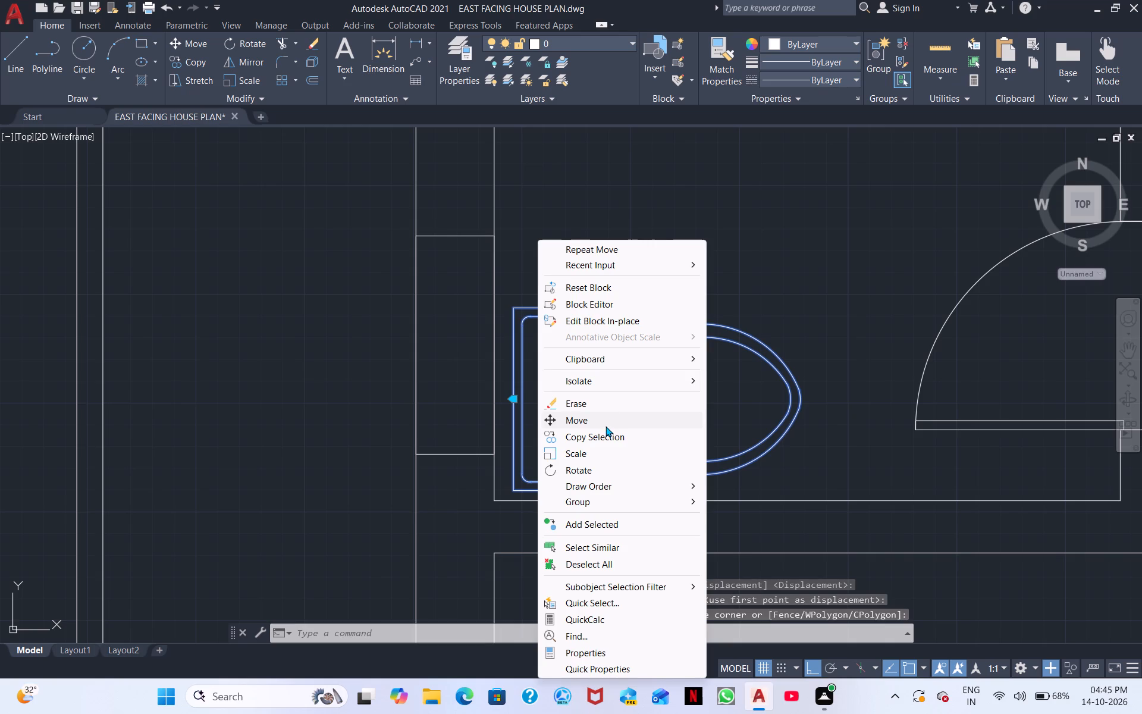
click(605, 426)
click(510, 392)
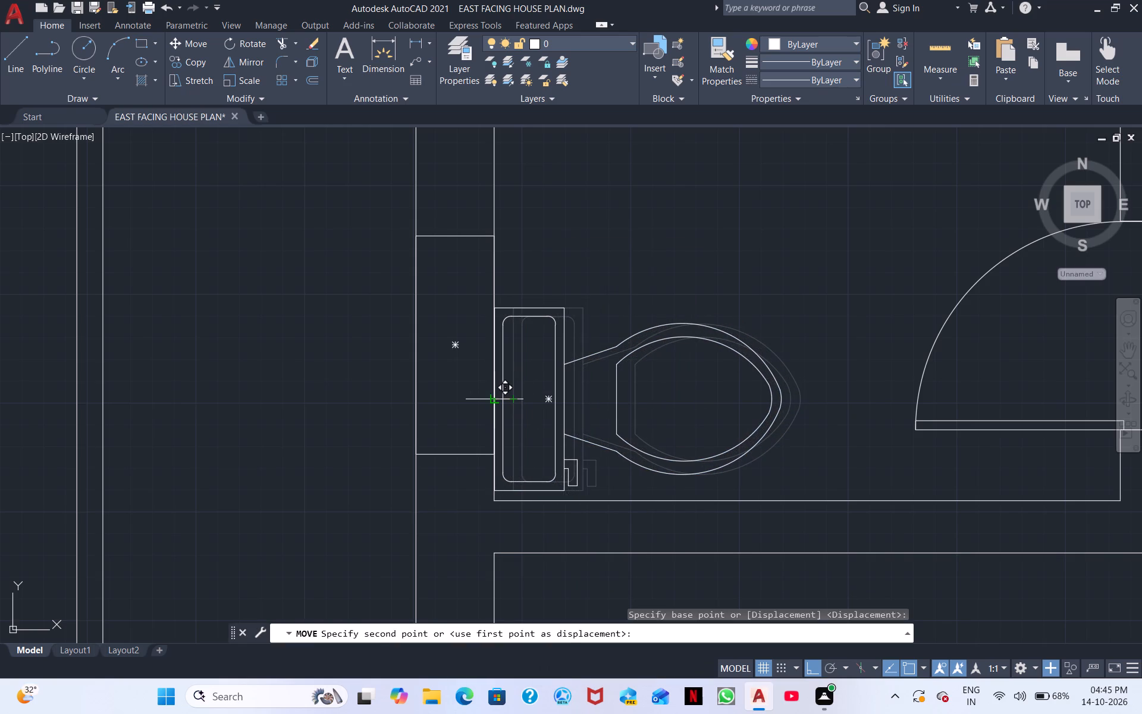
click(504, 397)
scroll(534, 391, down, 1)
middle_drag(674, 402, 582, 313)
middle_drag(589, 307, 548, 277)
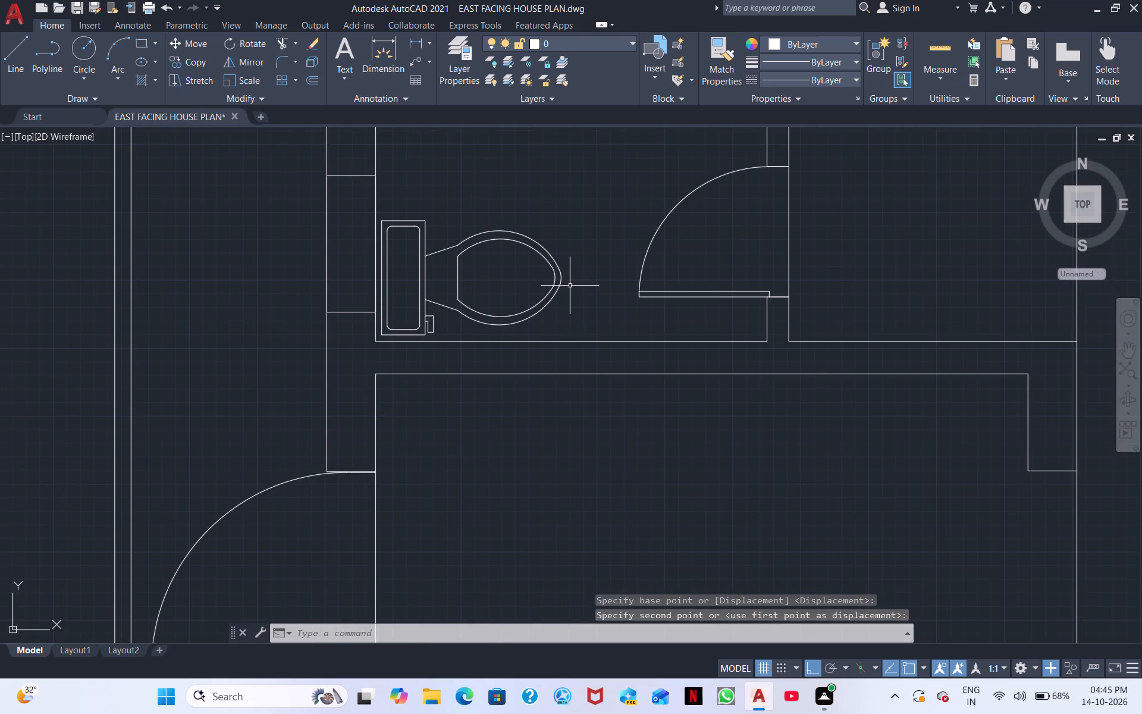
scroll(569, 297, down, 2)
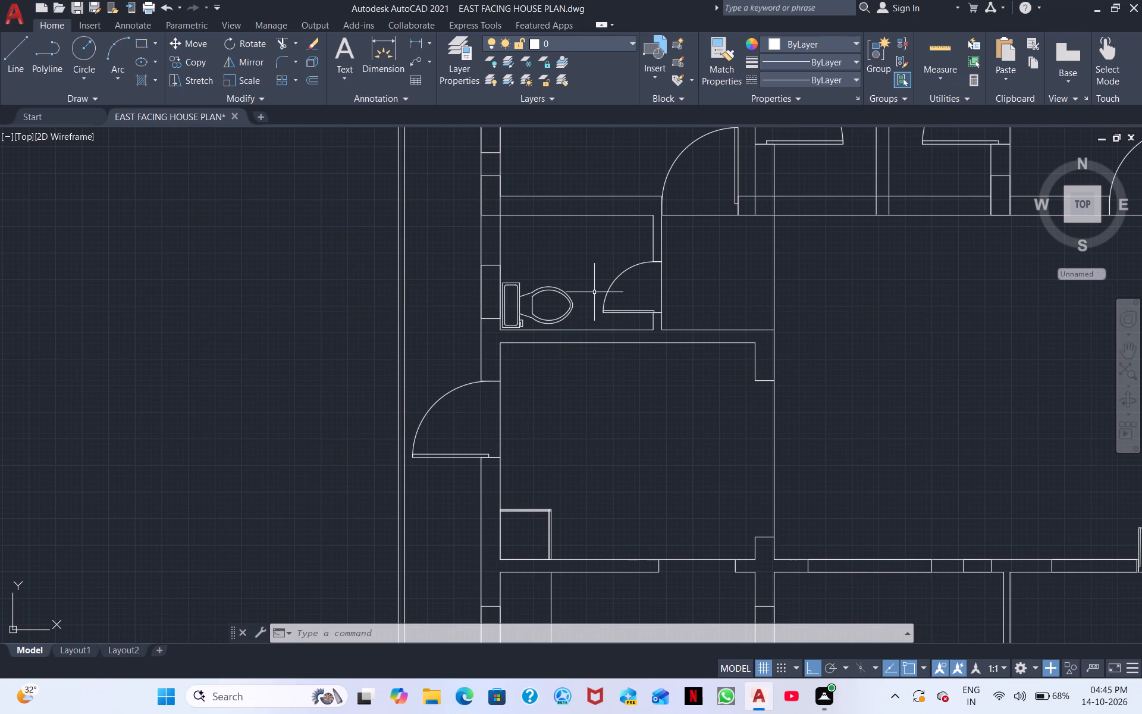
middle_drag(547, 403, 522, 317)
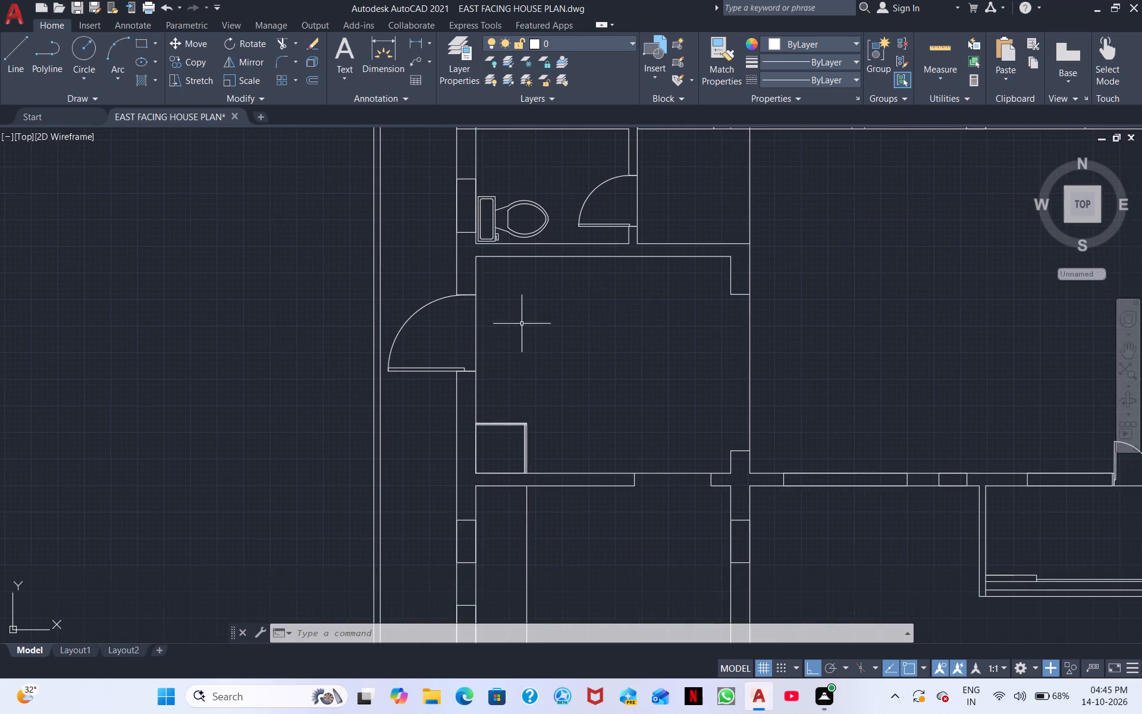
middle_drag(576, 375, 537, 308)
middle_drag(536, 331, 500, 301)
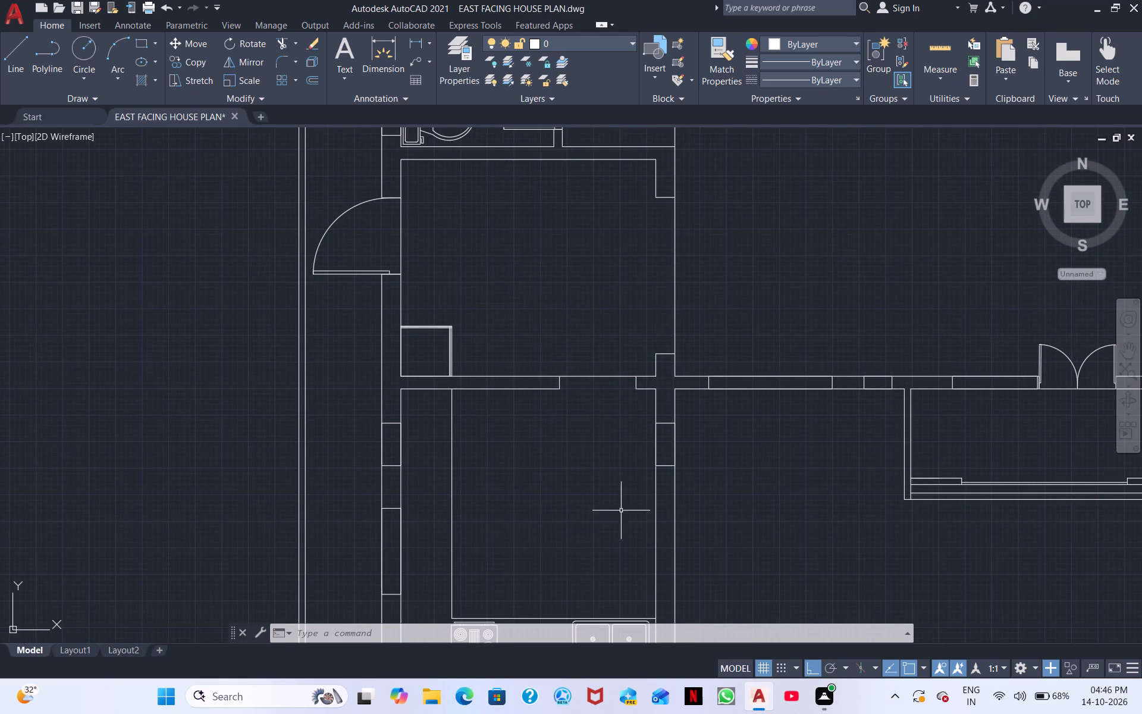
Examine the furnished plan from the kitchen and west rooms through the open south area up to the northern bedrooms and bathrooms.
scroll(551, 475, up, 1)
middle_drag(551, 477, 588, 582)
middle_drag(522, 486, 563, 562)
scroll(568, 400, down, 1)
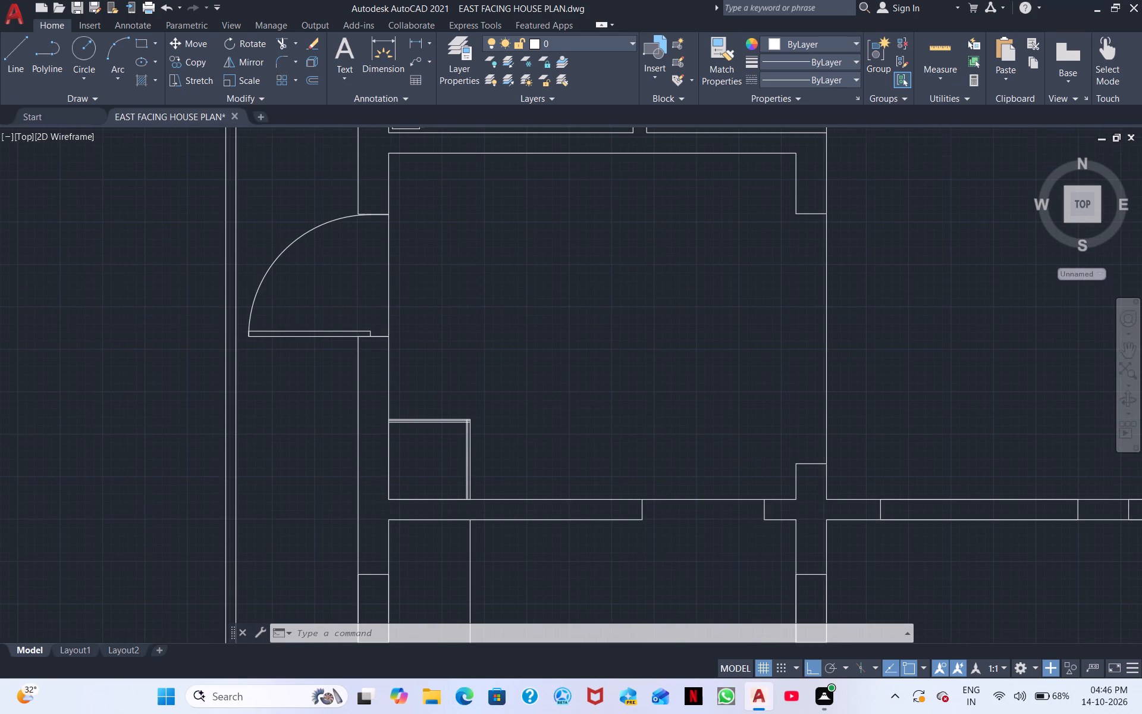
middle_drag(552, 401, 609, 361)
scroll(606, 367, up, 1)
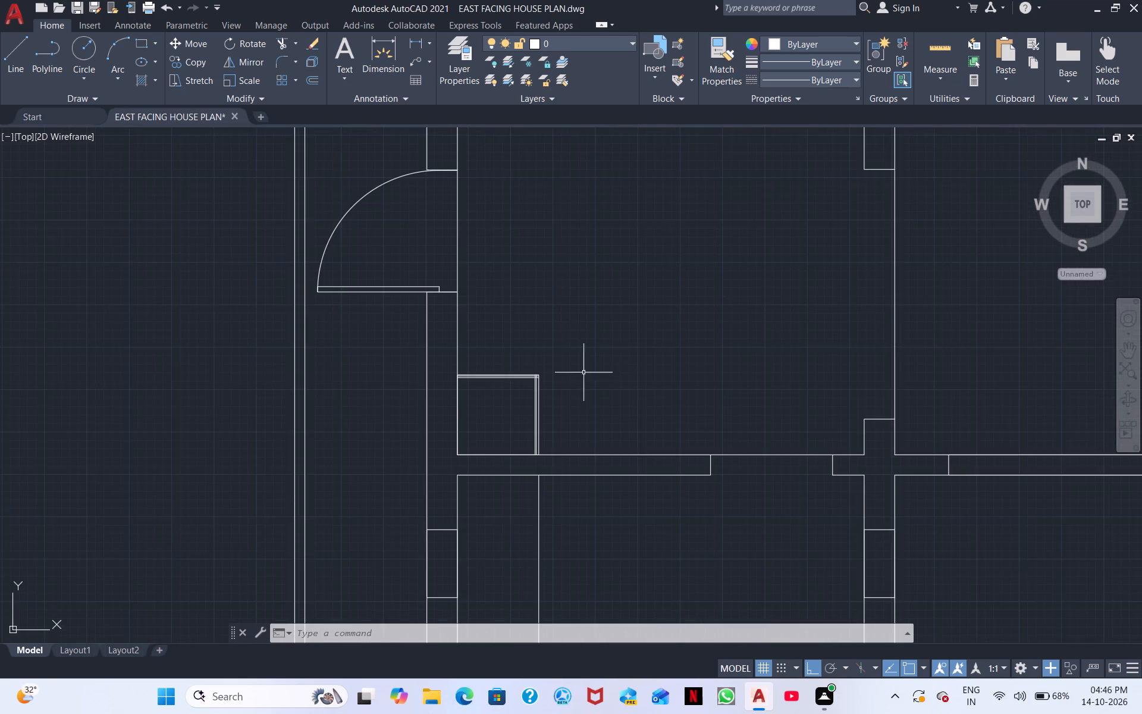
middle_drag(583, 373, 588, 338)
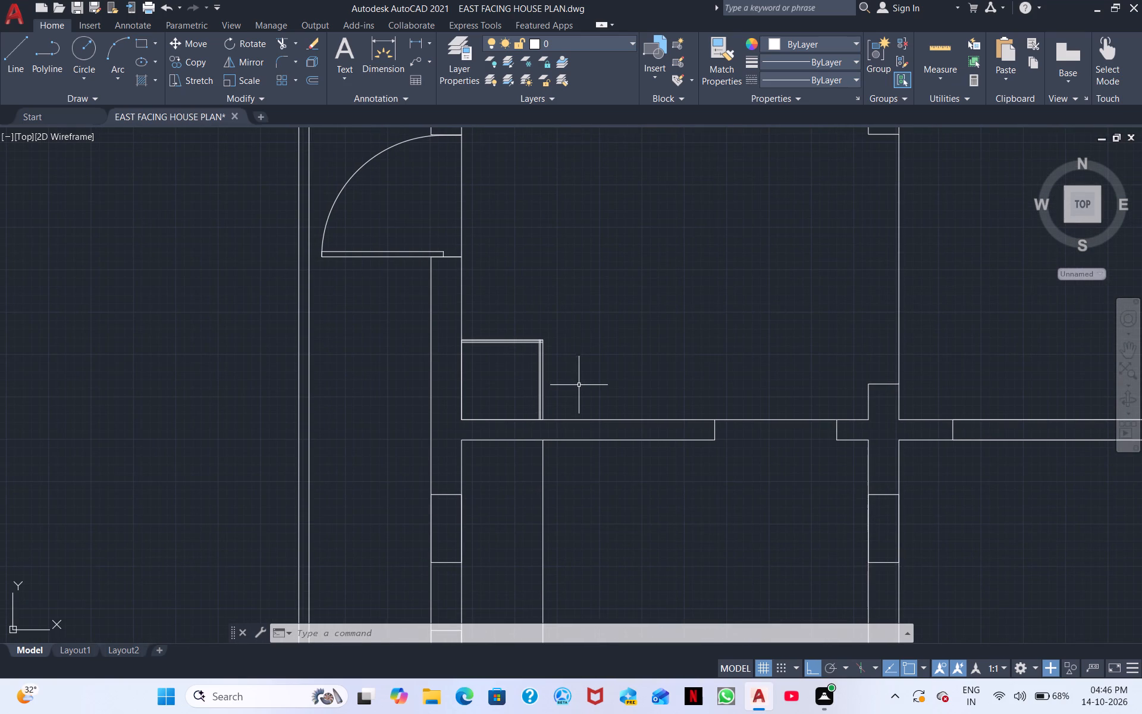
scroll(582, 480, down, 2)
scroll(627, 449, down, 2)
middle_drag(619, 450, 591, 353)
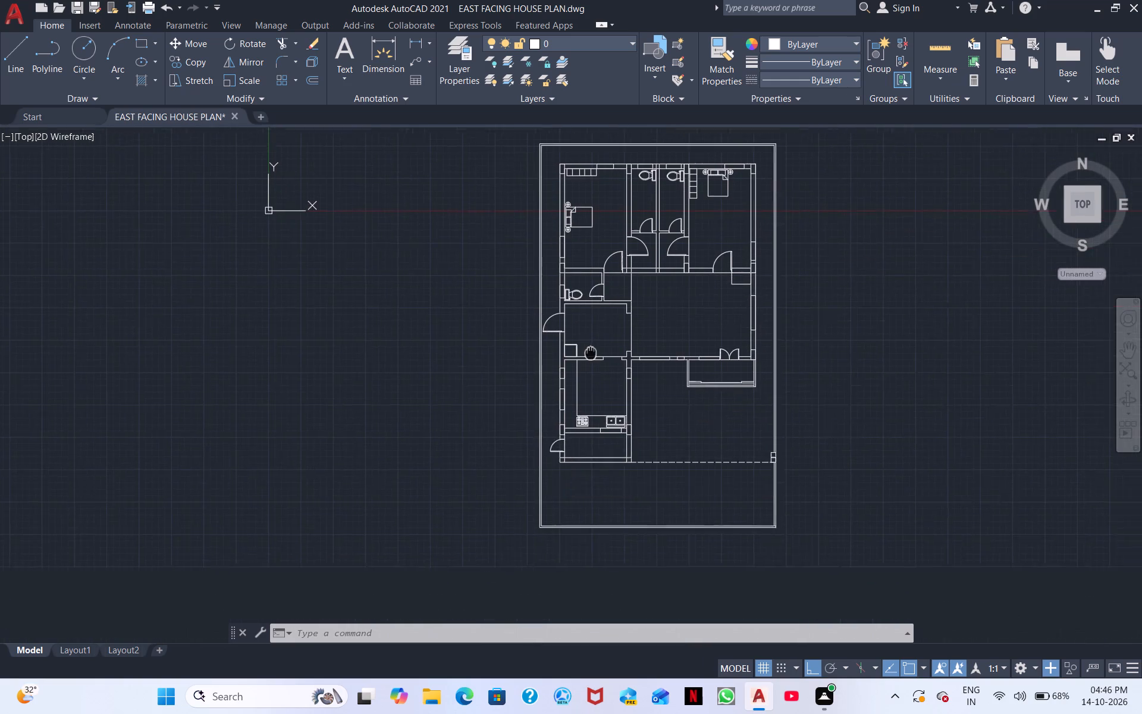
middle_drag(591, 353, 583, 340)
middle_drag(552, 404, 546, 386)
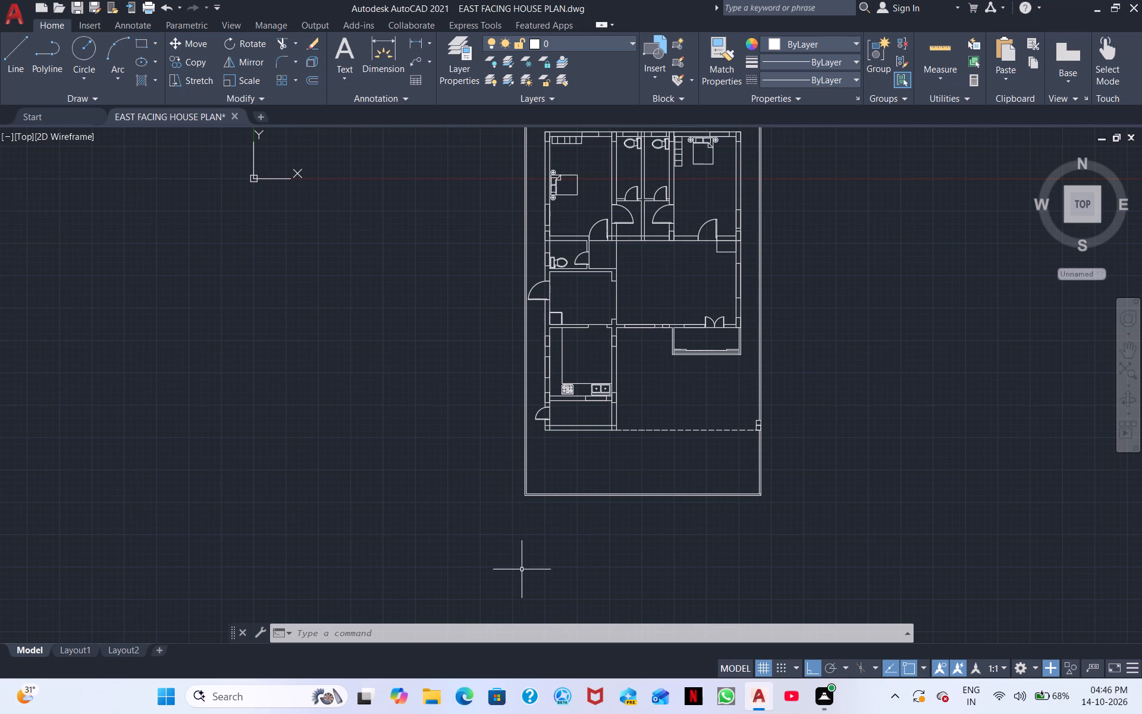
middle_drag(432, 483, 379, 666)
middle_drag(344, 473, 234, 393)
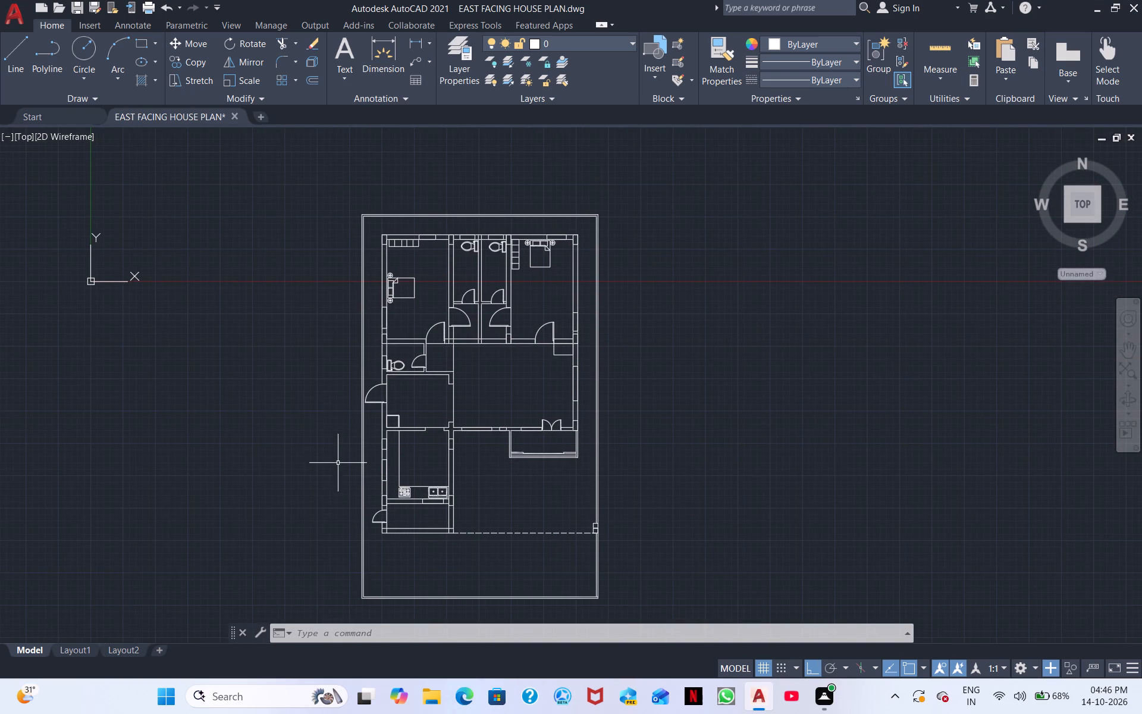
middle_drag(477, 551, 469, 431)
scroll(465, 475, up, 1)
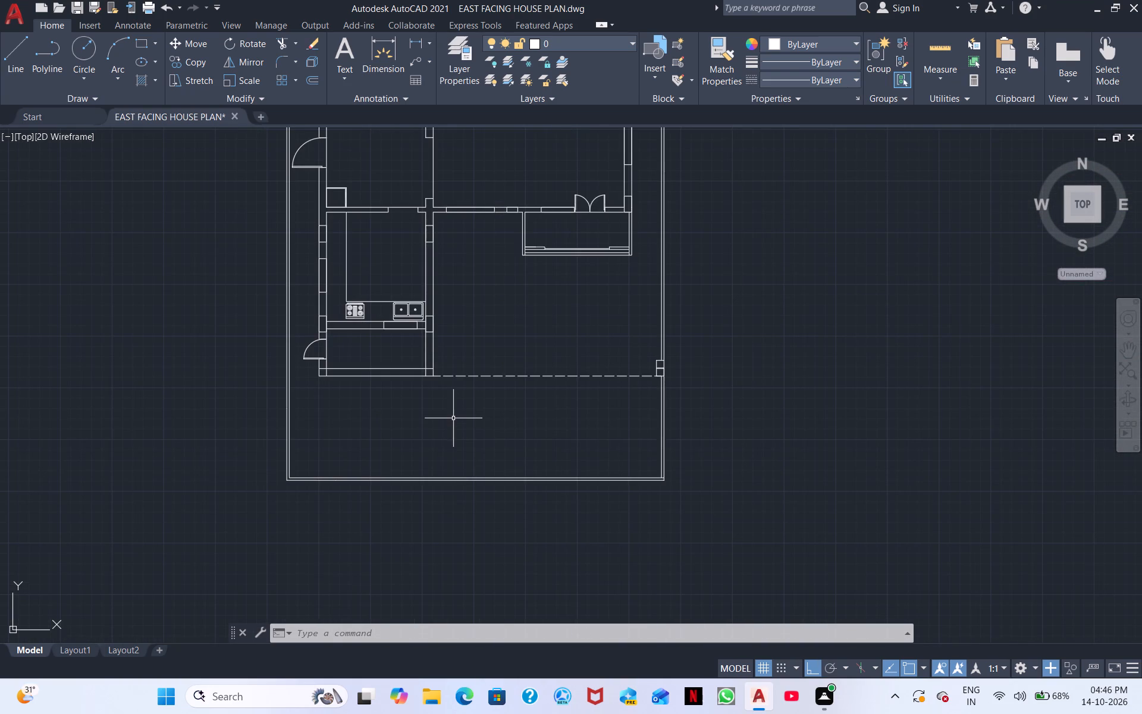
middle_click(453, 418)
middle_drag(356, 415, 377, 690)
scroll(386, 409, up, 1)
middle_drag(377, 344, 377, 662)
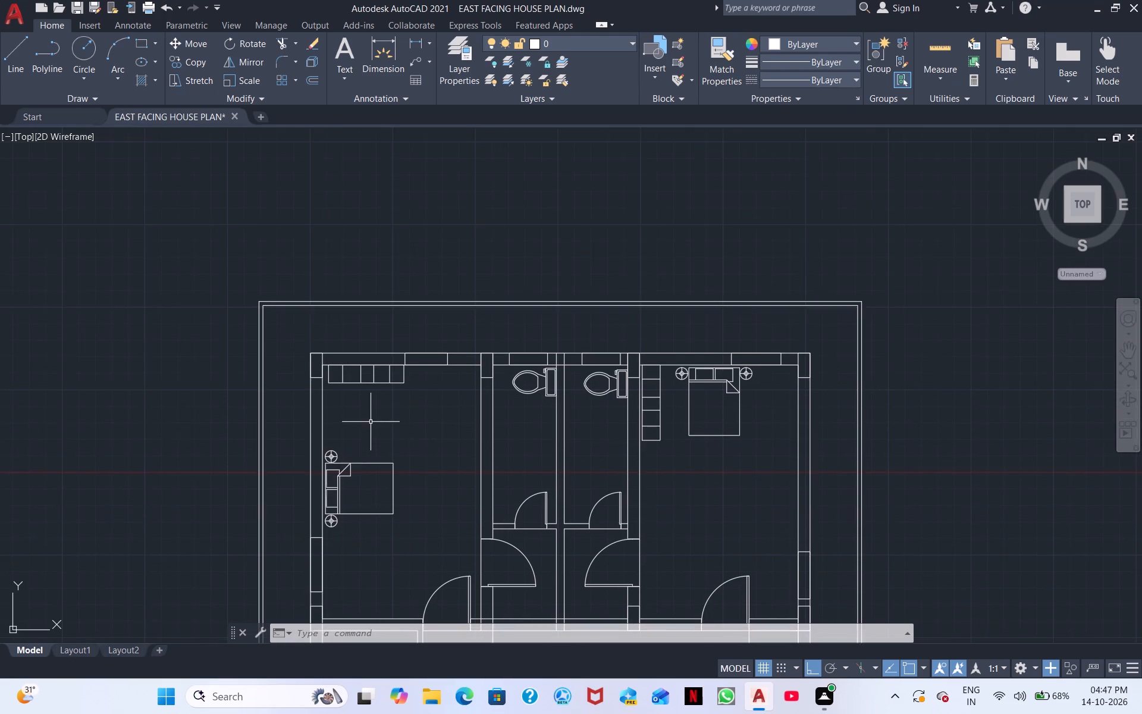
middle_drag(371, 421, 373, 492)
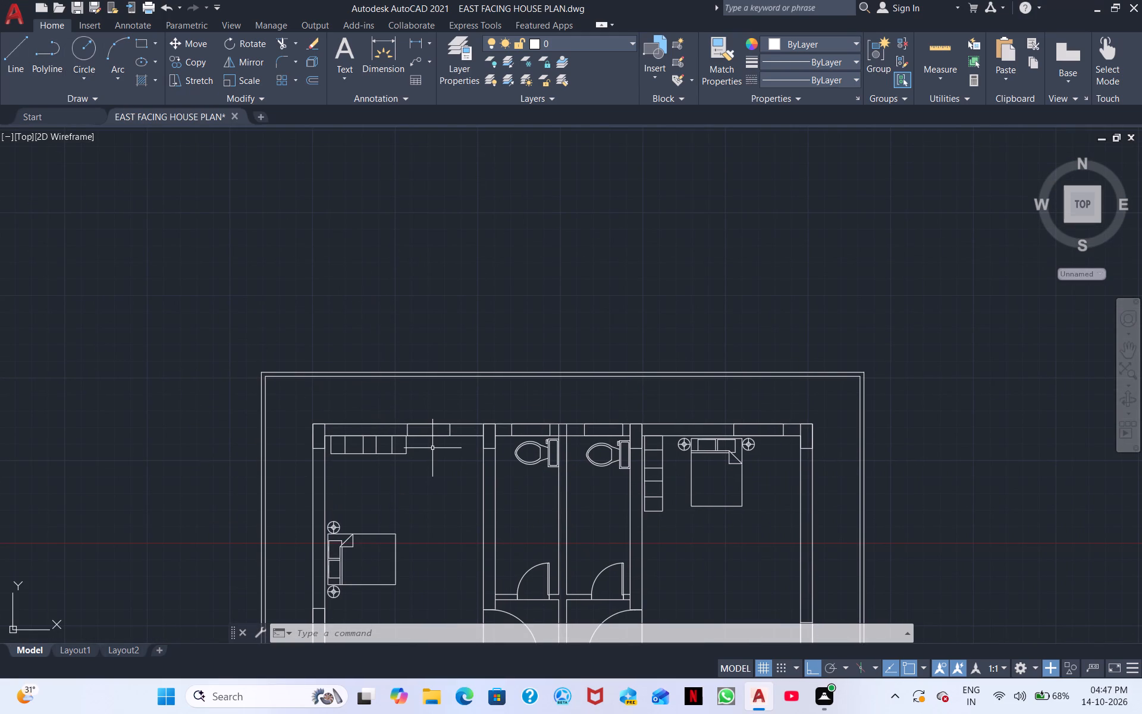
scroll(434, 455, down, 1)
middle_drag(440, 480, 416, 373)
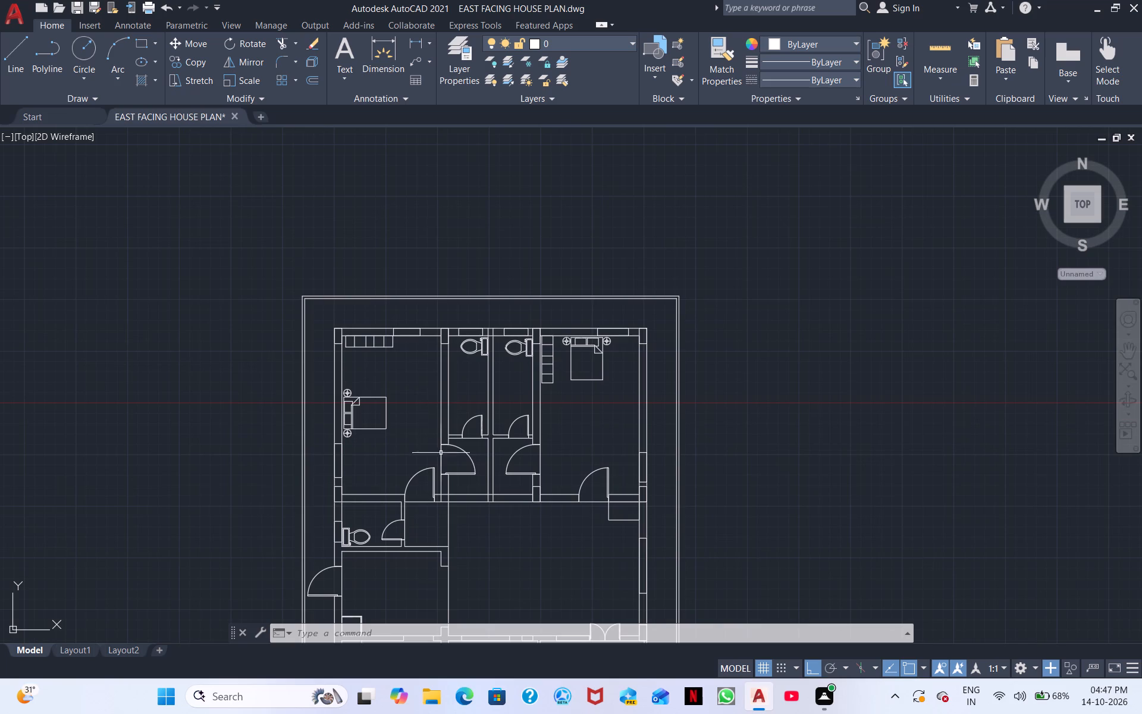
Start a solid hatch in Blue and fill the eight north exterior wall segments between the columns and window openings.
click(140, 84)
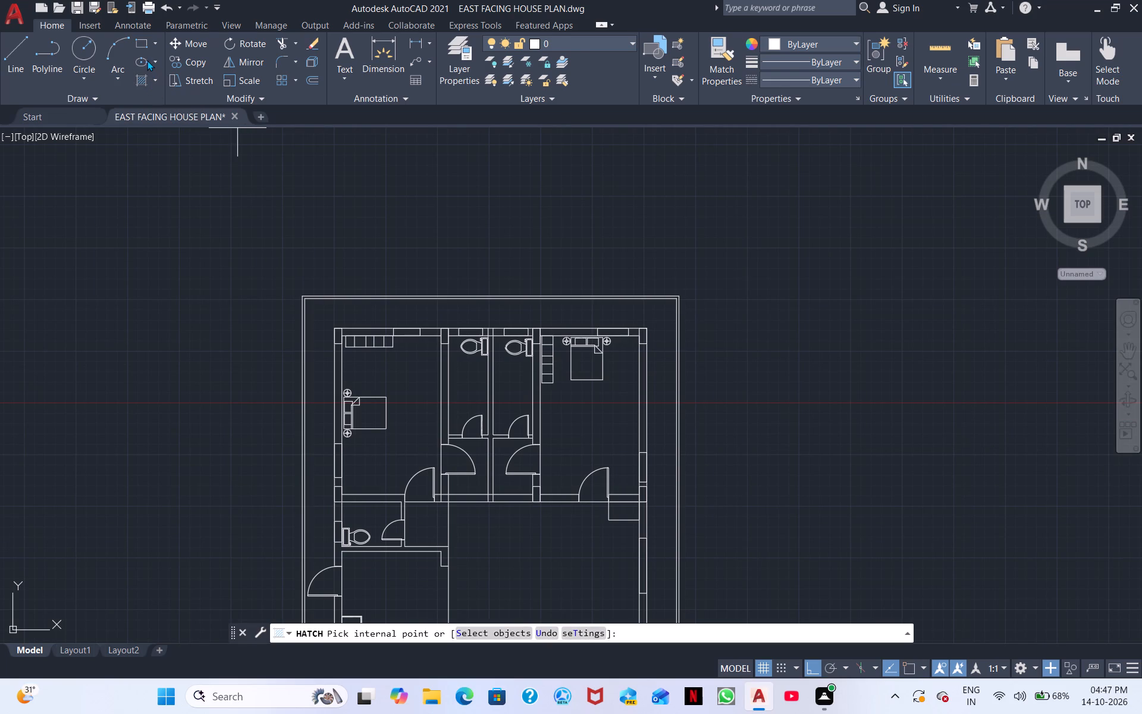
click(147, 60)
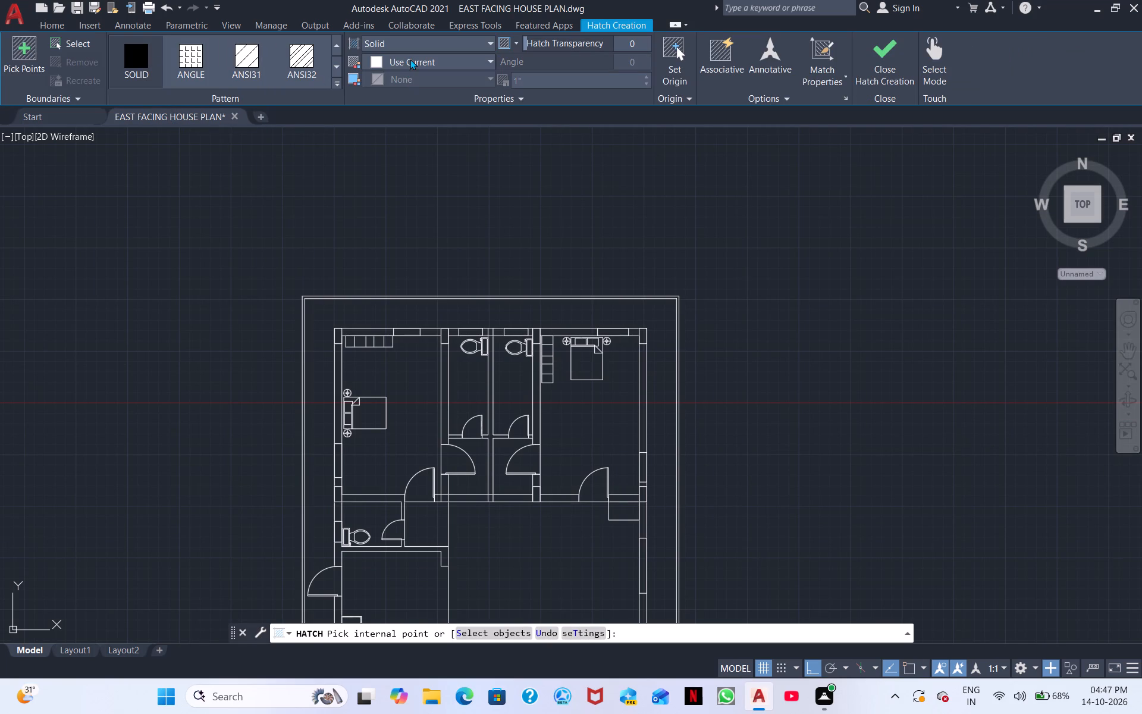
click(410, 58)
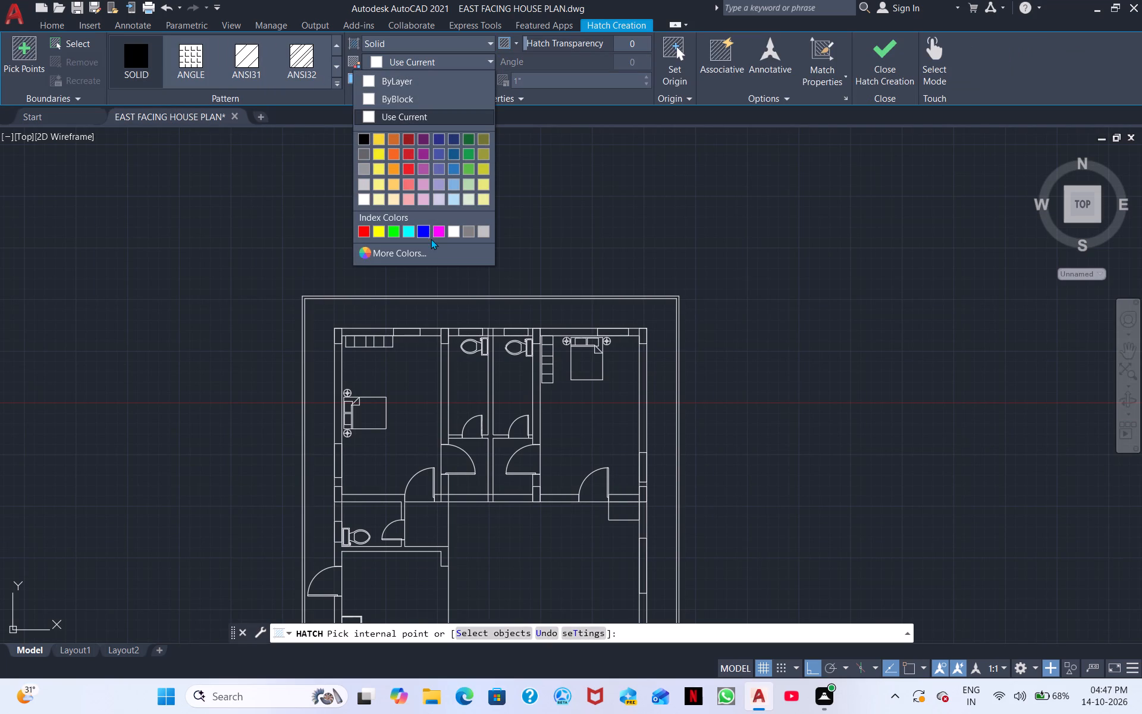
click(425, 224)
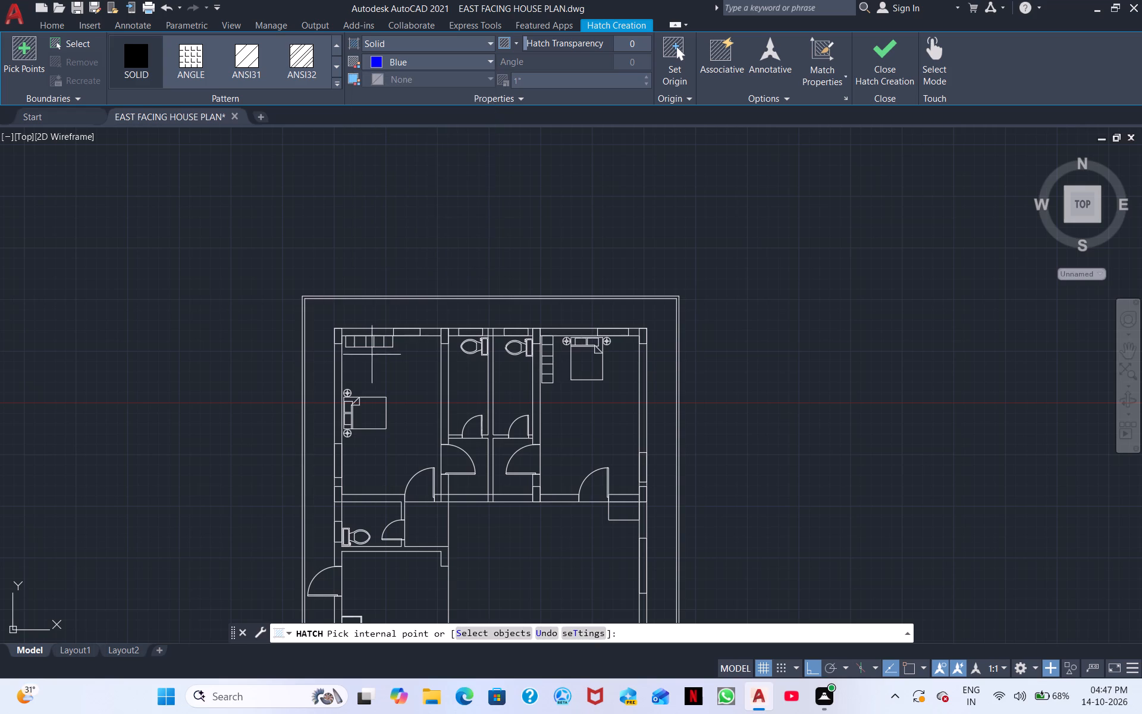
scroll(331, 357, up, 3)
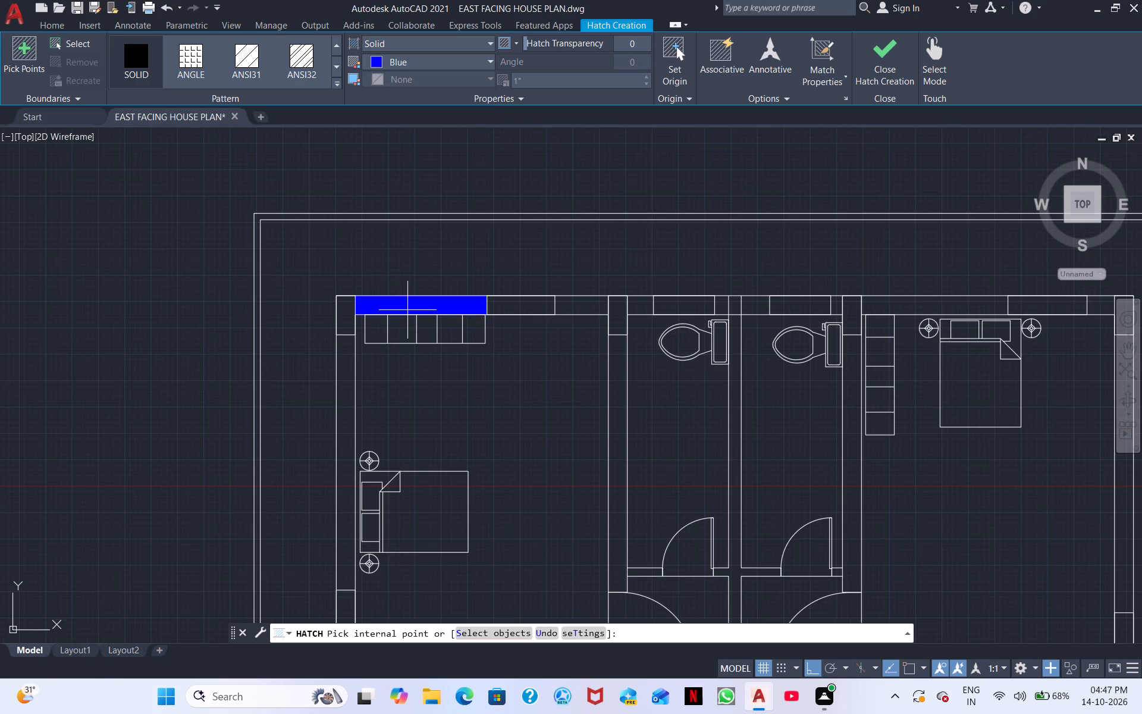
click(407, 299)
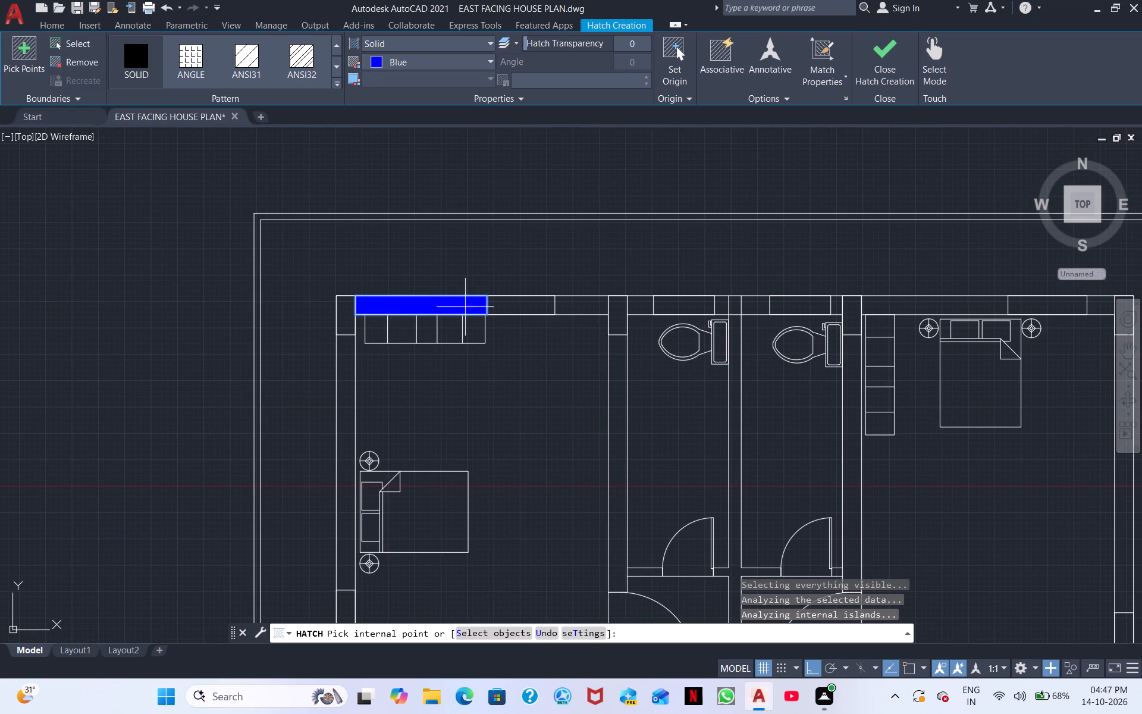
click(602, 314)
click(638, 308)
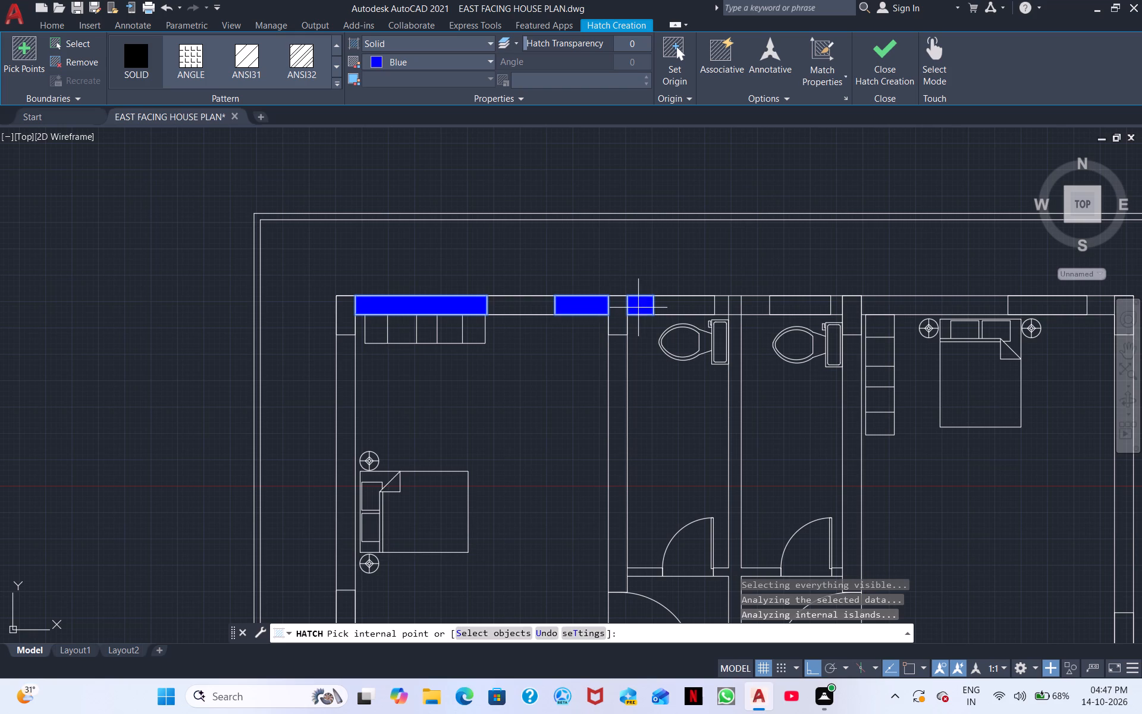
click(719, 300)
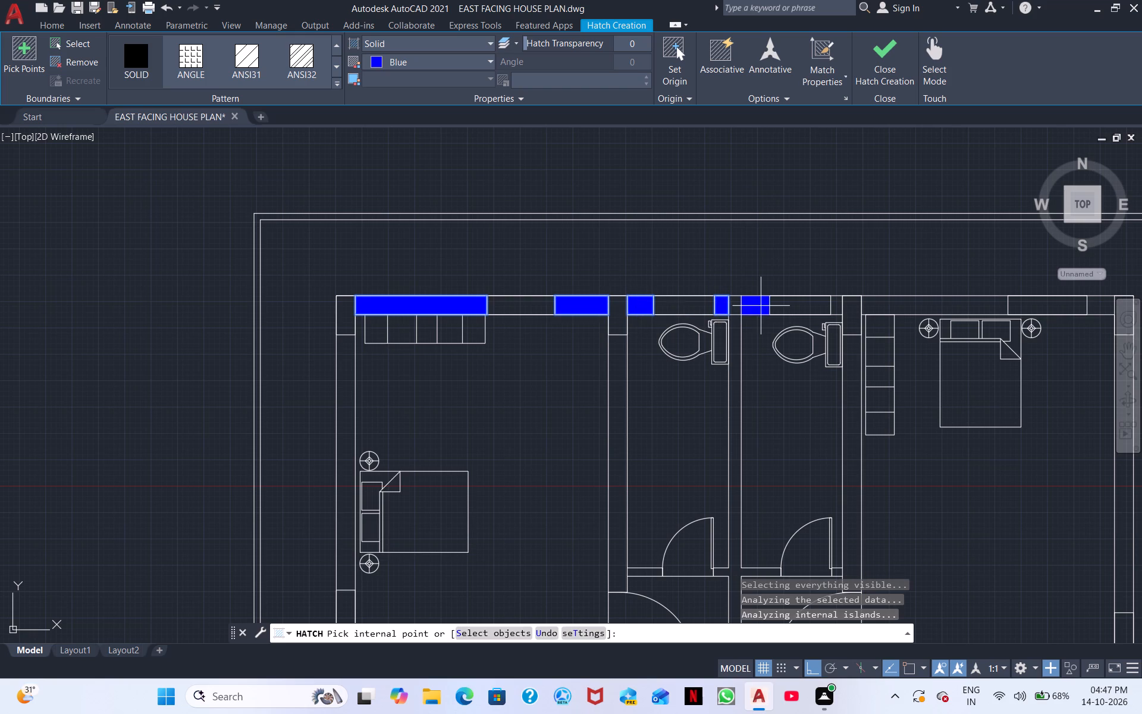
click(761, 306)
click(834, 311)
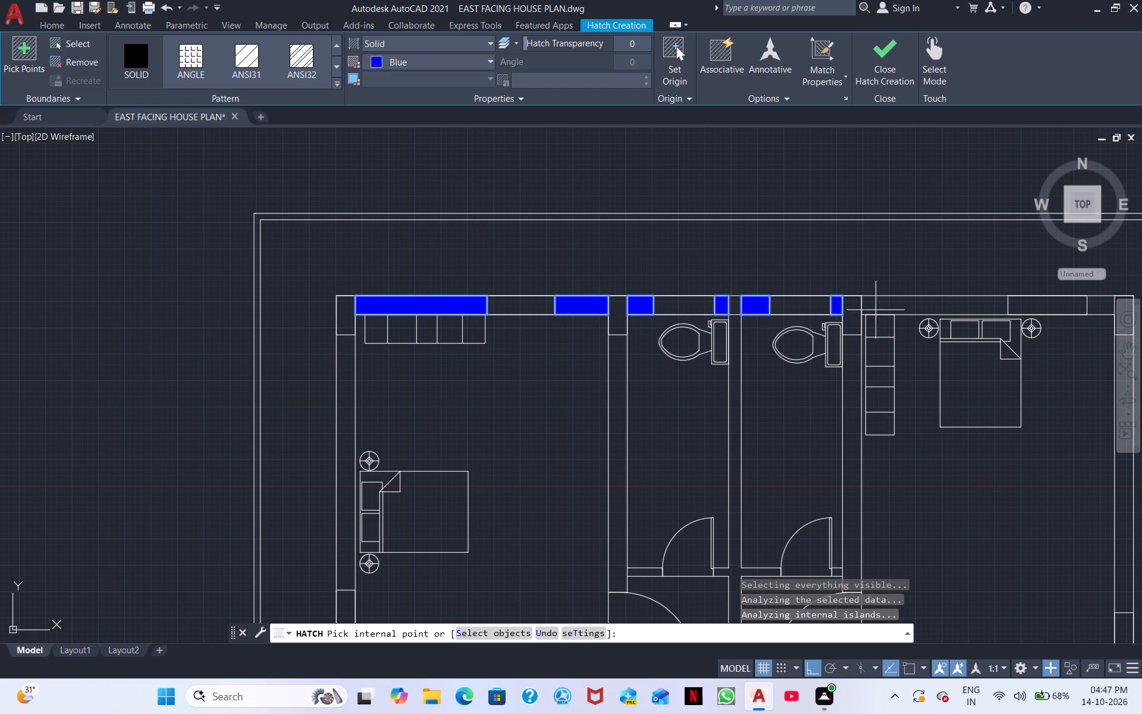
click(929, 308)
middle_drag(816, 313, 438, 313)
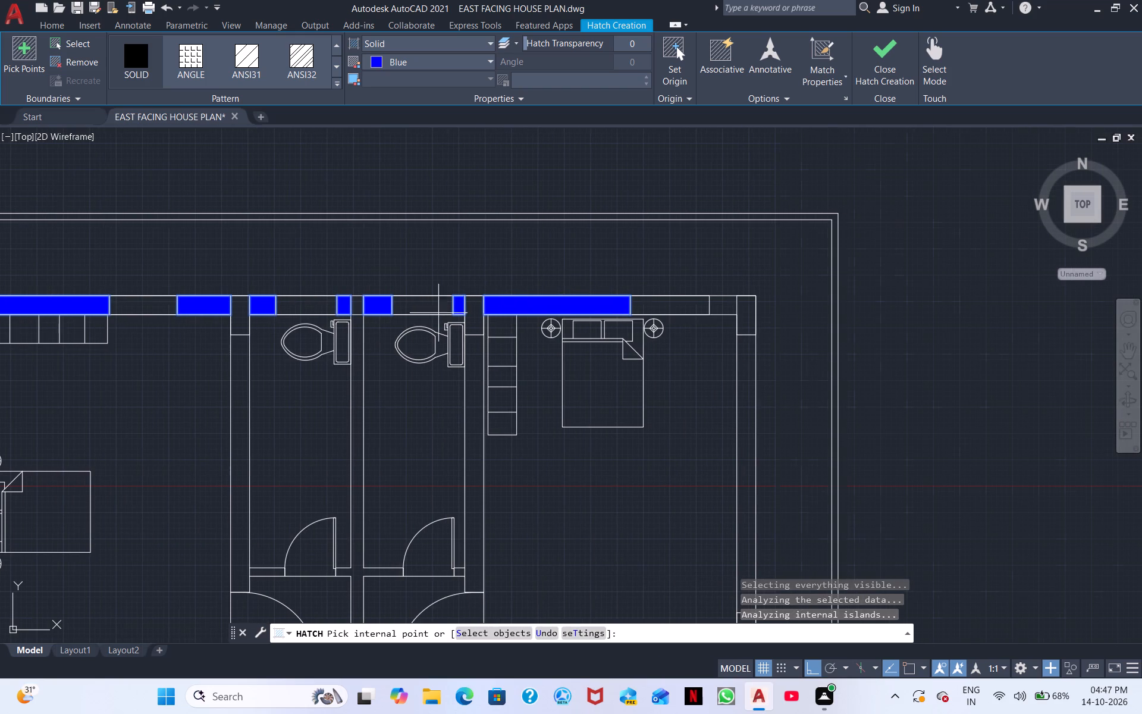
click(720, 303)
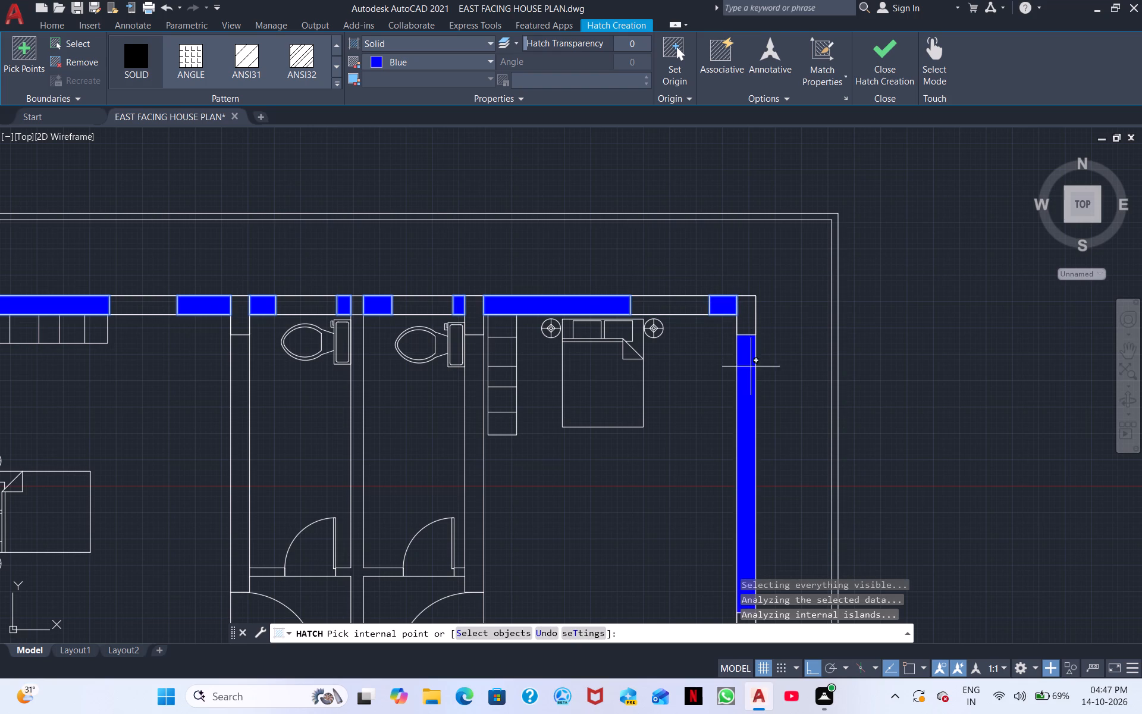
Fill the east exterior wall segments between openings and the north-east bedroom's south wall on both sides of its door with the blue hatch.
click(752, 375)
middle_drag(761, 379, 765, 162)
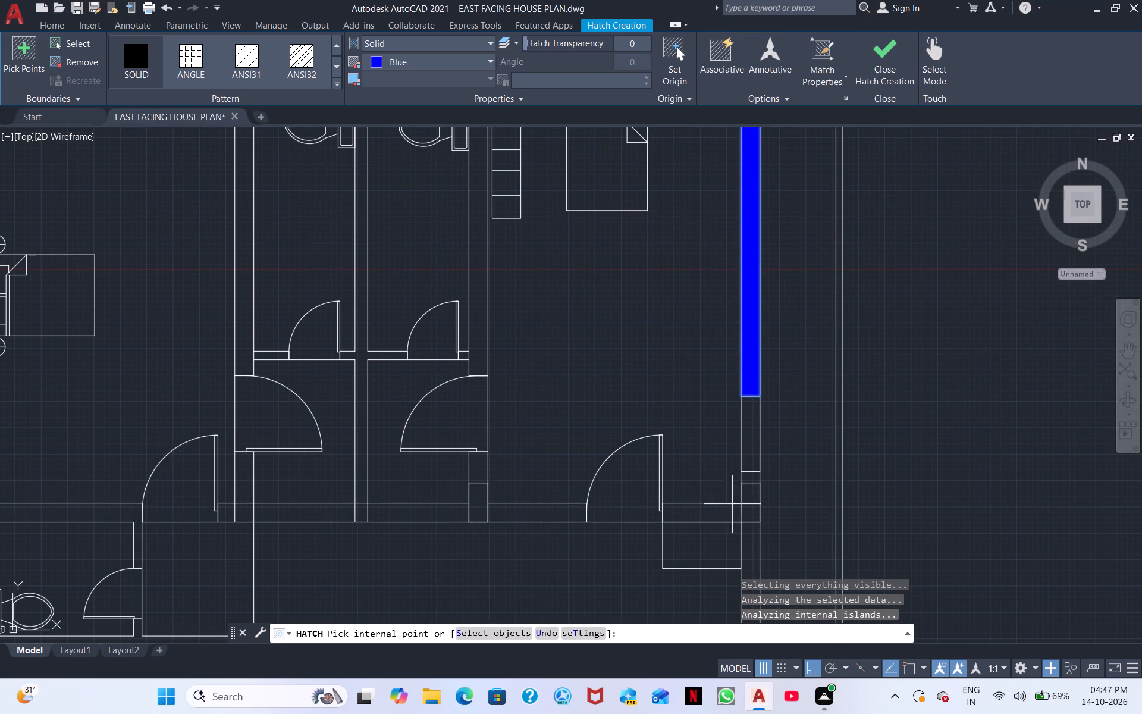
click(747, 480)
middle_drag(802, 481, 764, 347)
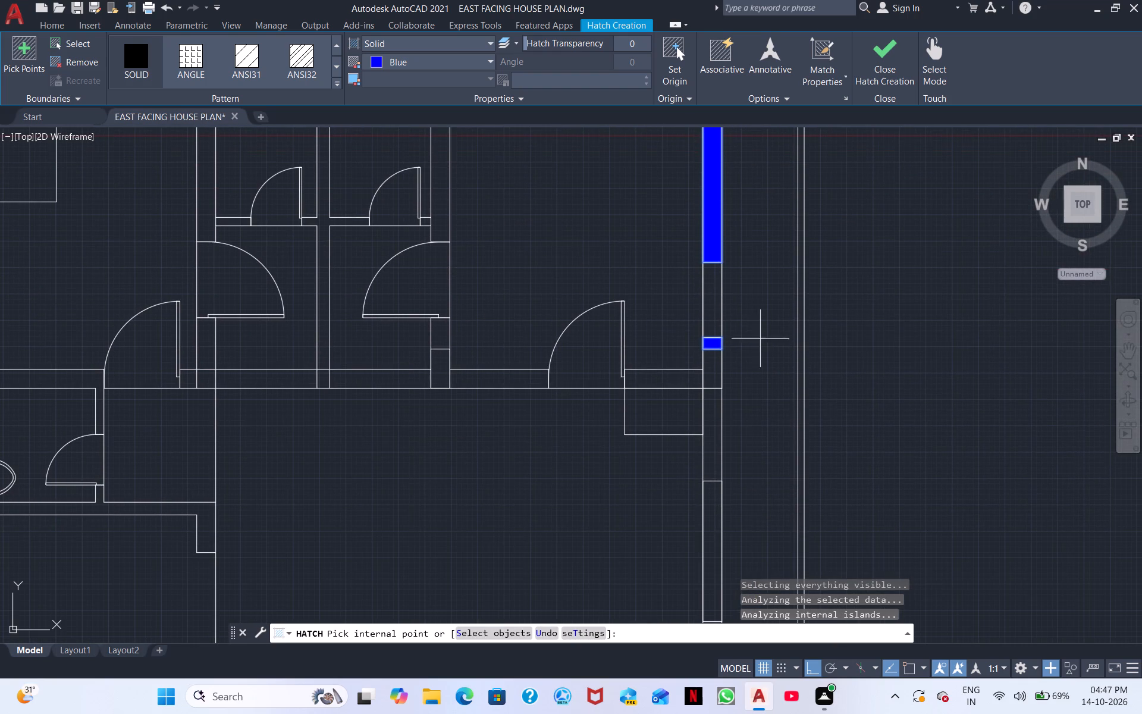
click(683, 373)
click(497, 372)
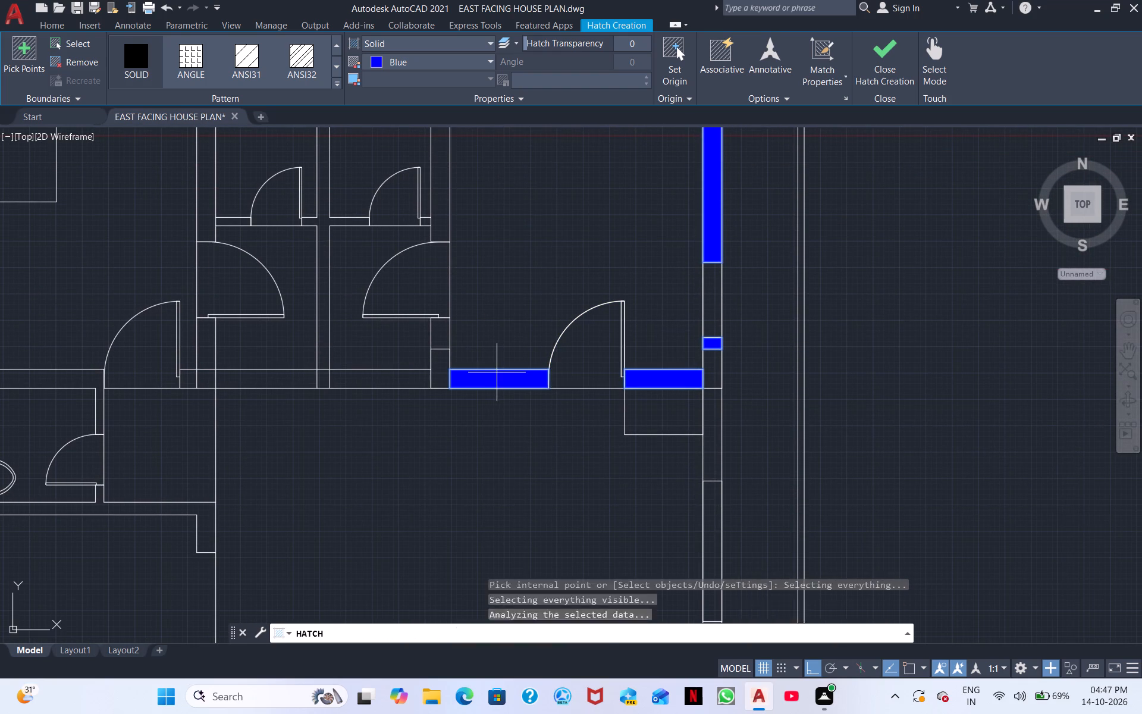
click(710, 430)
middle_drag(711, 527, 702, 290)
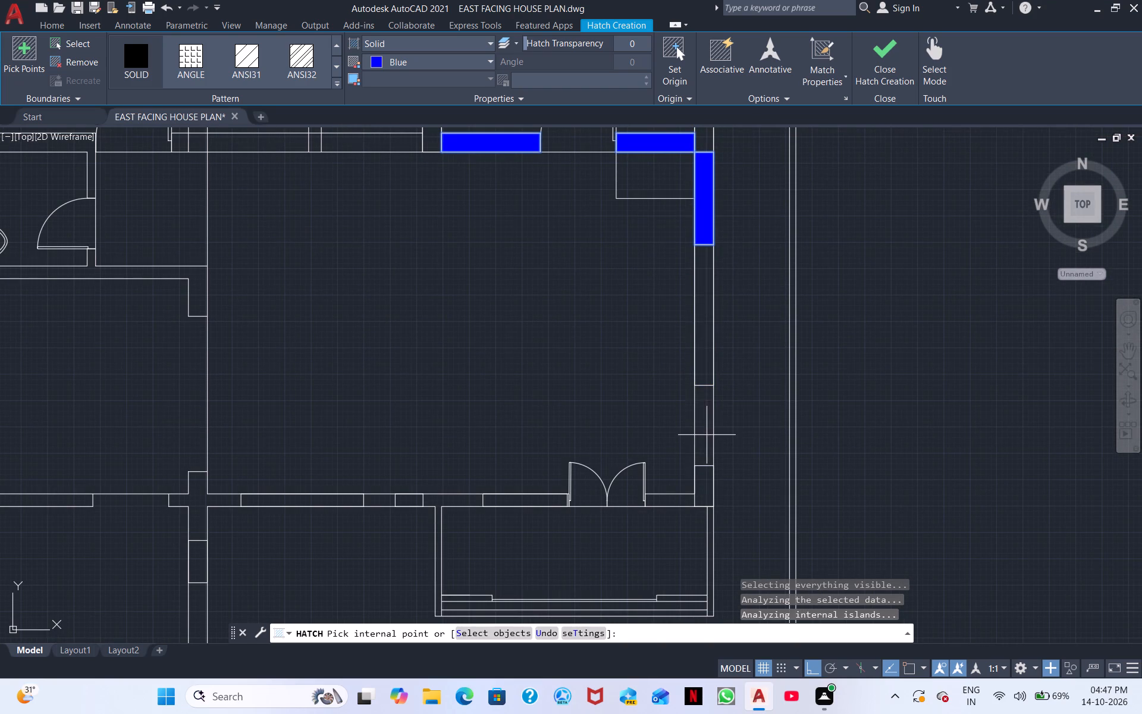
click(704, 435)
Fill the hall's south wall segments from east of the double door to the cross-shaped west junction, including the porch's west wall, in solid blue.
click(674, 501)
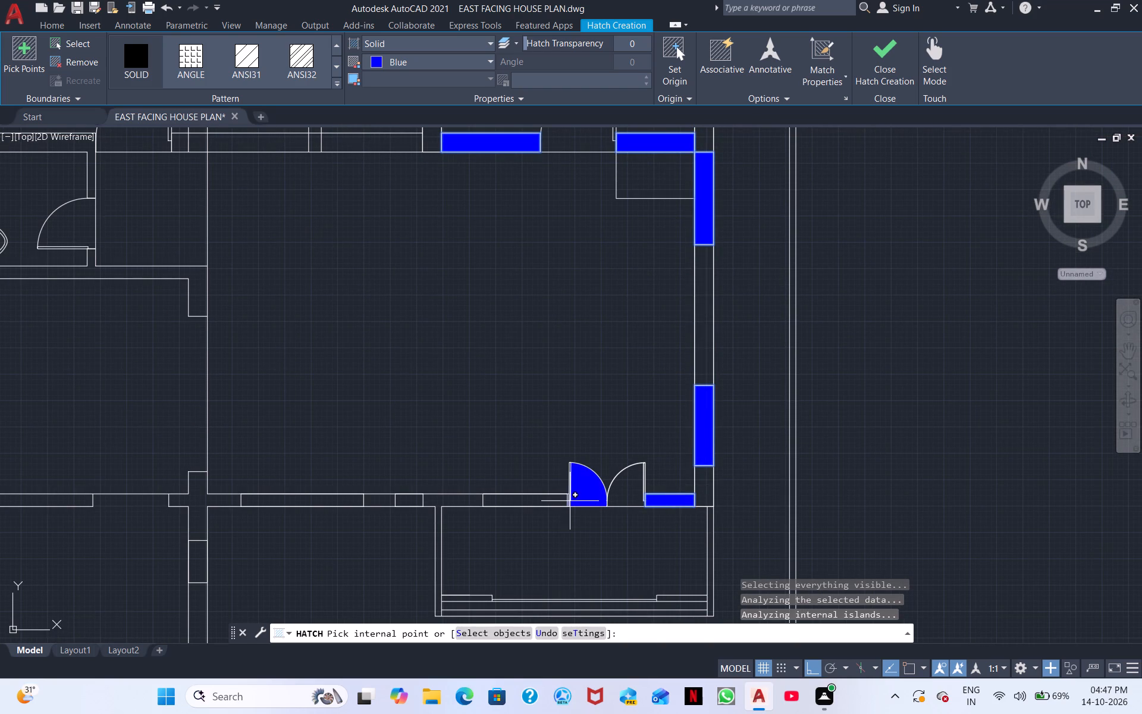
double_click(534, 500)
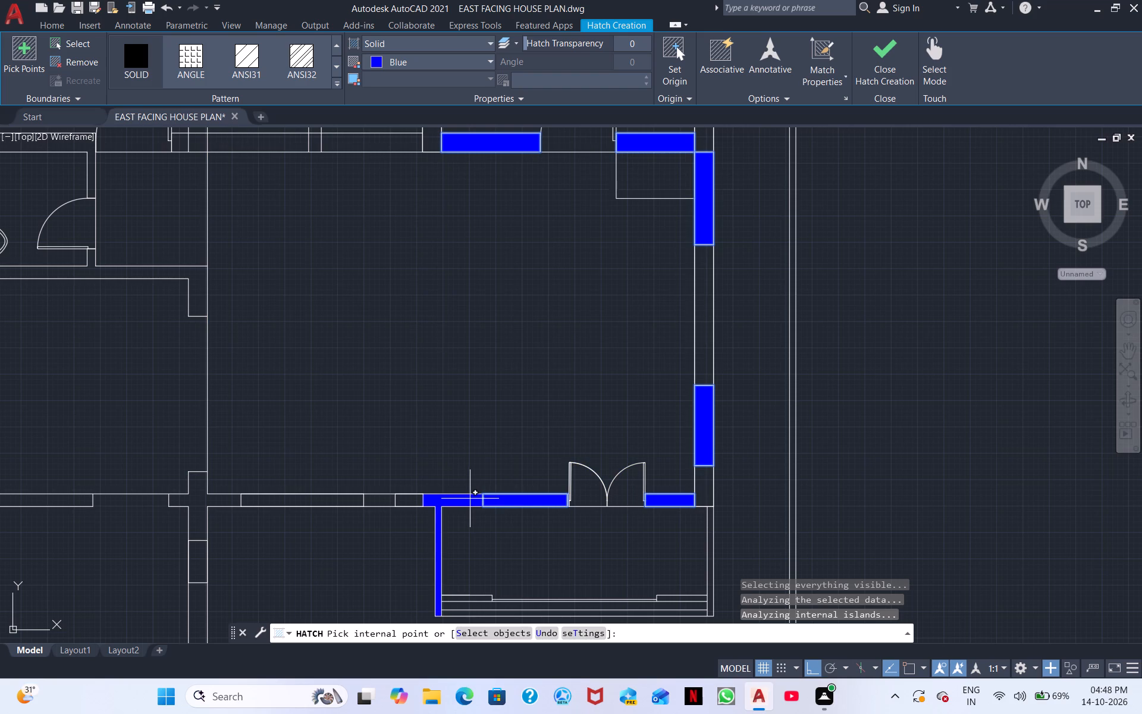
click(523, 502)
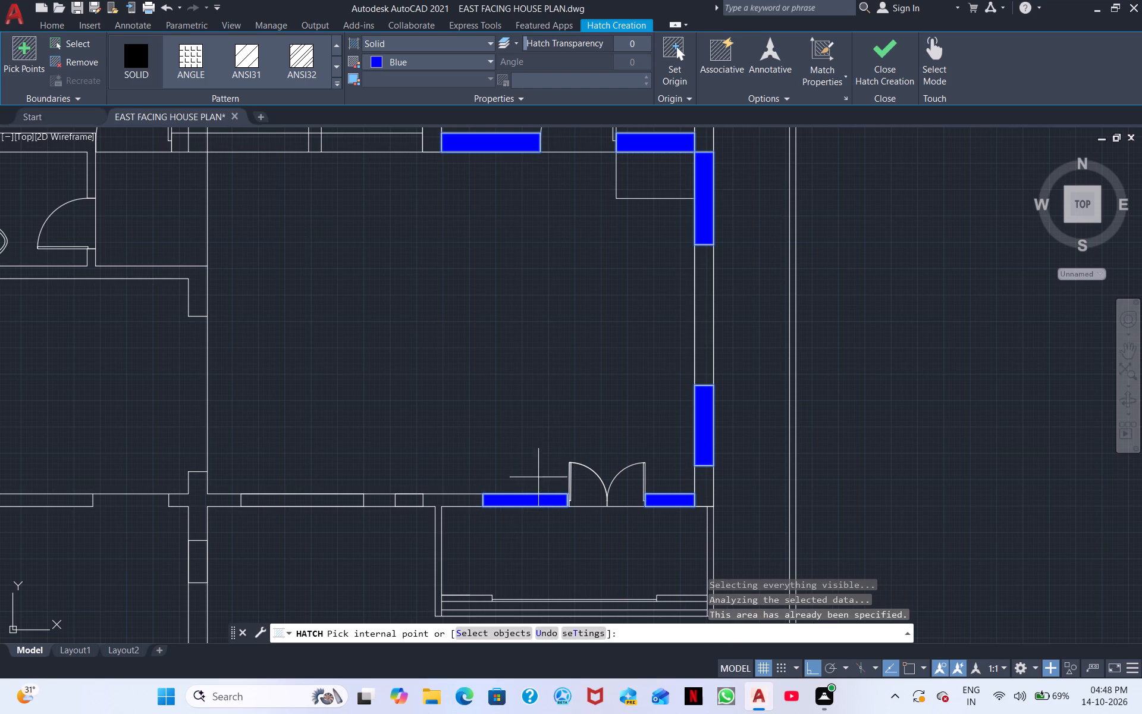
click(515, 502)
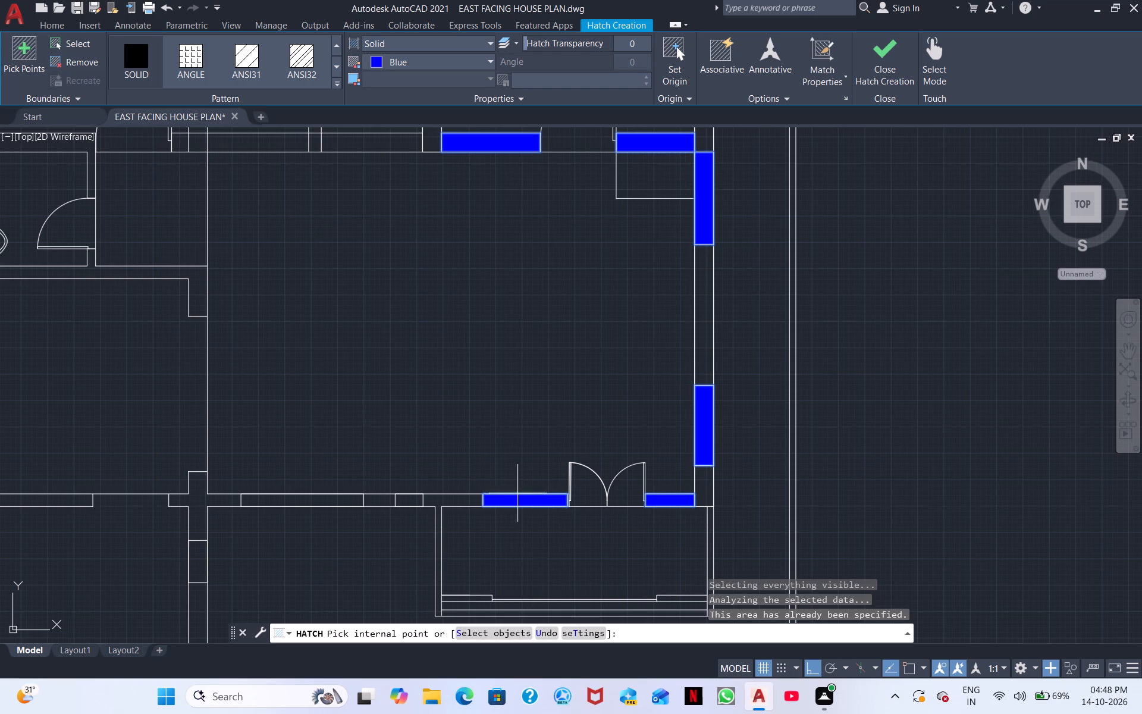
click(523, 505)
click(445, 500)
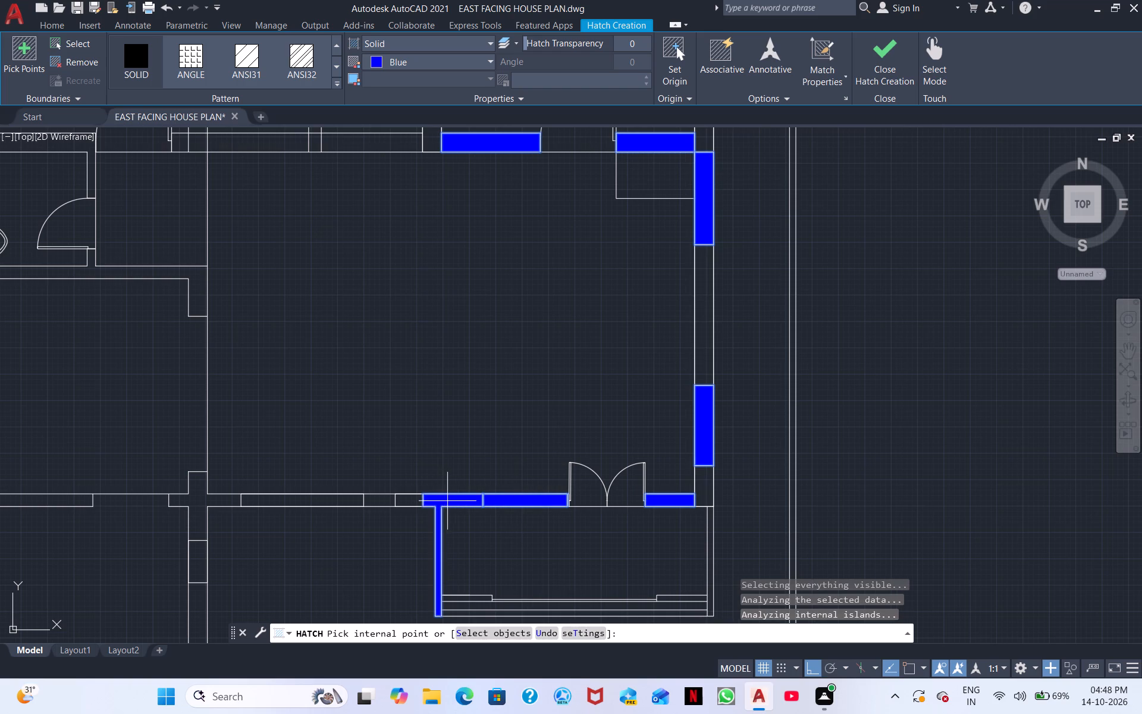
click(372, 498)
middle_drag(371, 505, 567, 445)
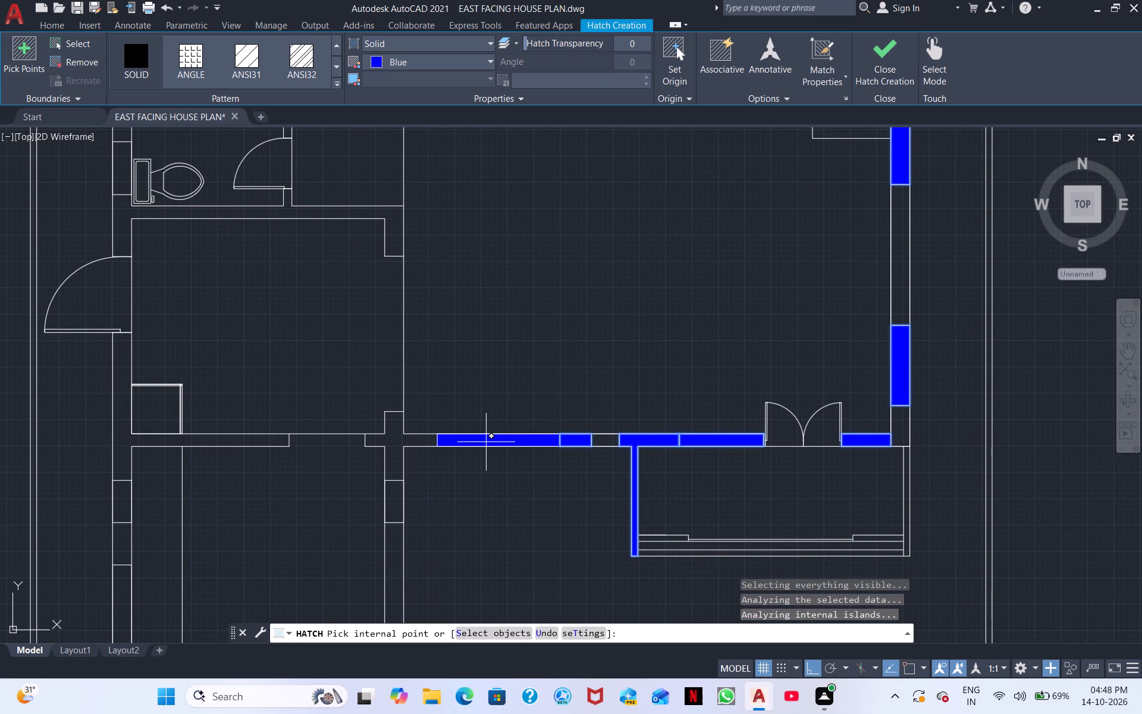
click(417, 437)
Fill the kitchen's long east wall segment and the porch's east wall, south edge and two short inner end pieces in solid blue.
middle_drag(401, 560, 438, 431)
click(430, 445)
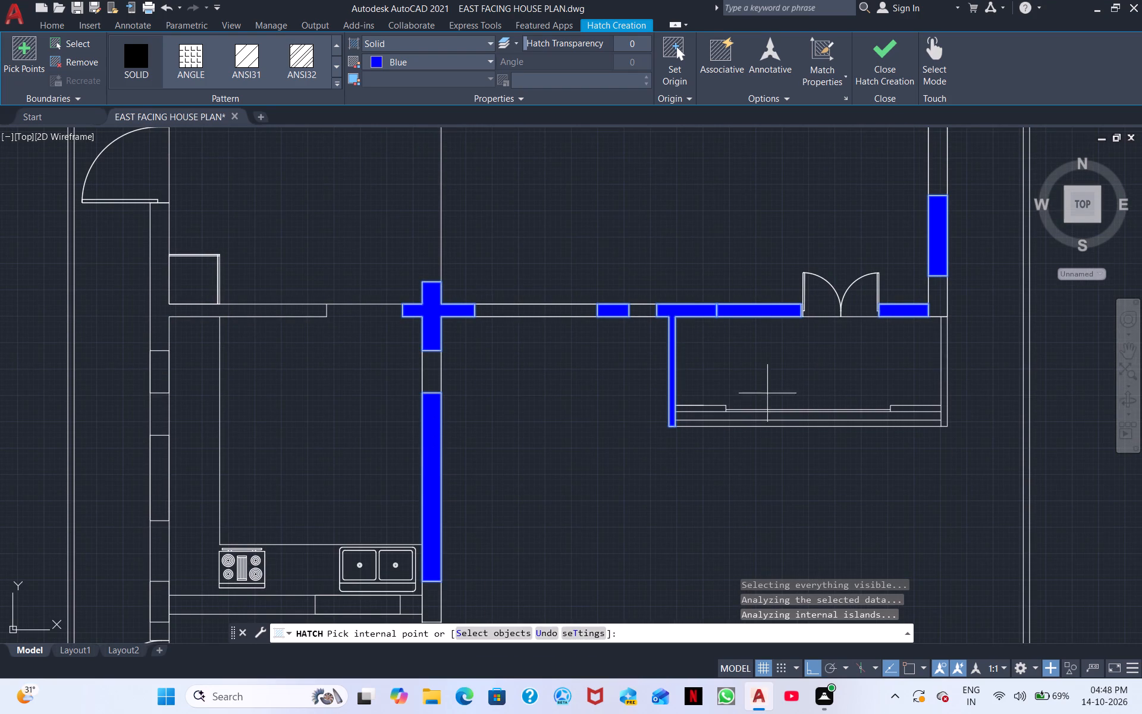
click(945, 378)
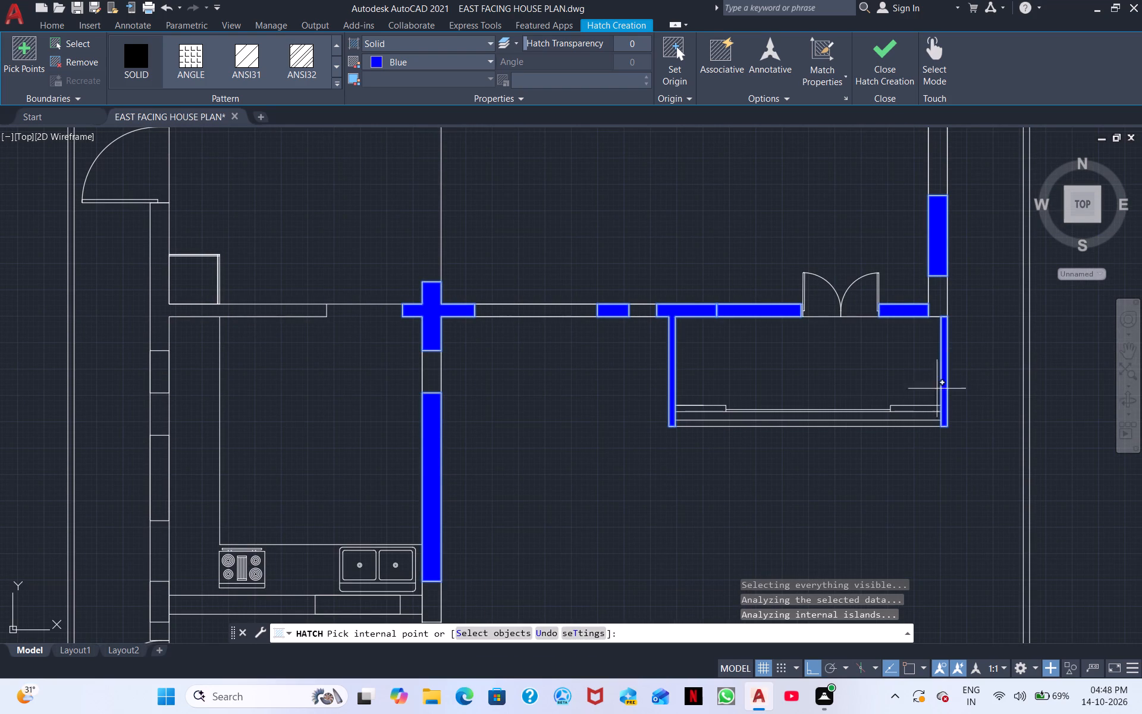
click(812, 426)
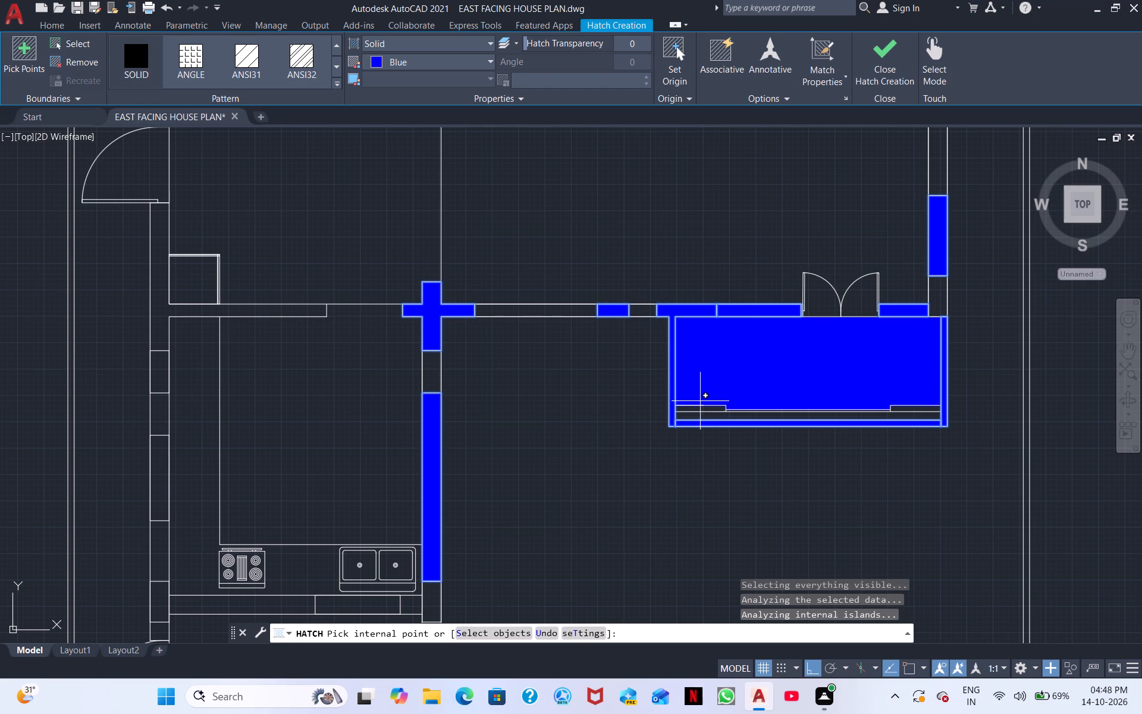
click(699, 409)
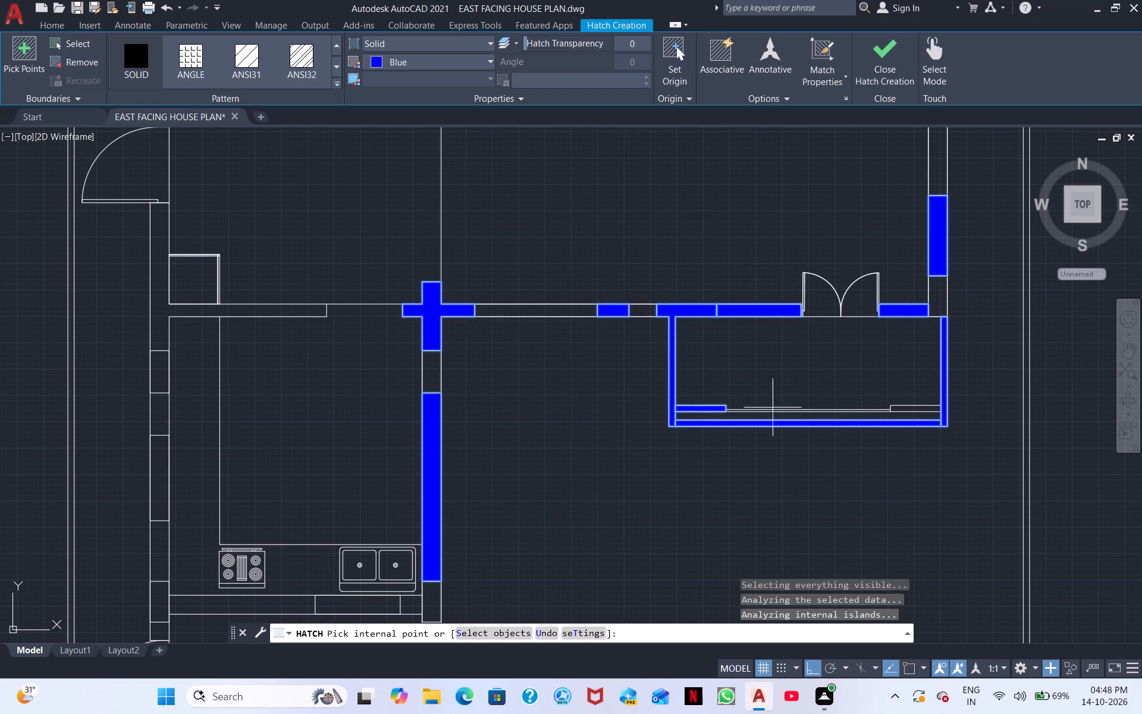
click(915, 408)
Fill the kitchen south wall's short east end and the utility area's east, south and west walls around its door in blue.
scroll(561, 512, down, 1)
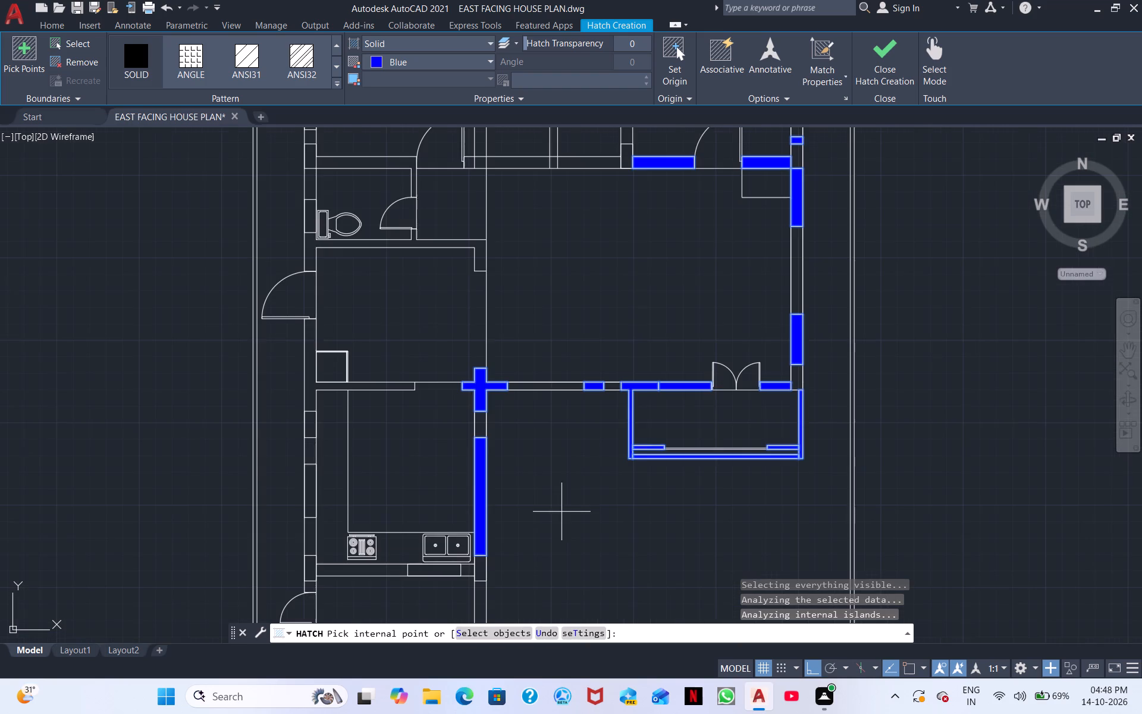
middle_drag(514, 519, 644, 516)
middle_drag(575, 572, 583, 526)
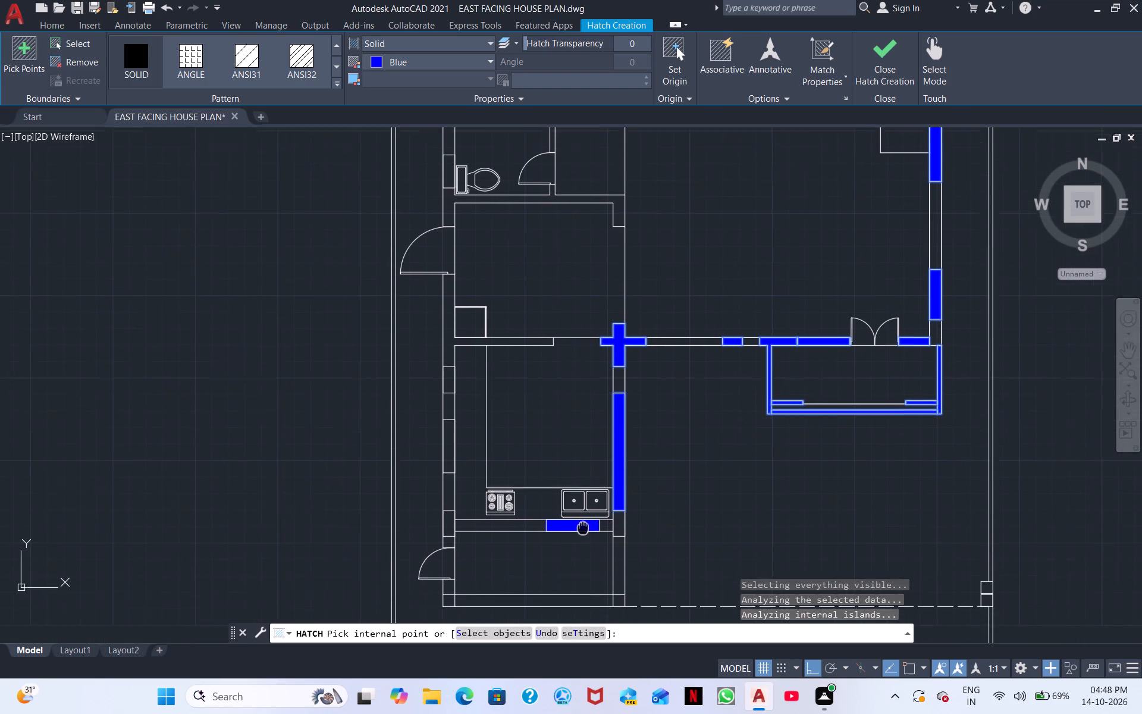
middle_drag(583, 526, 583, 510)
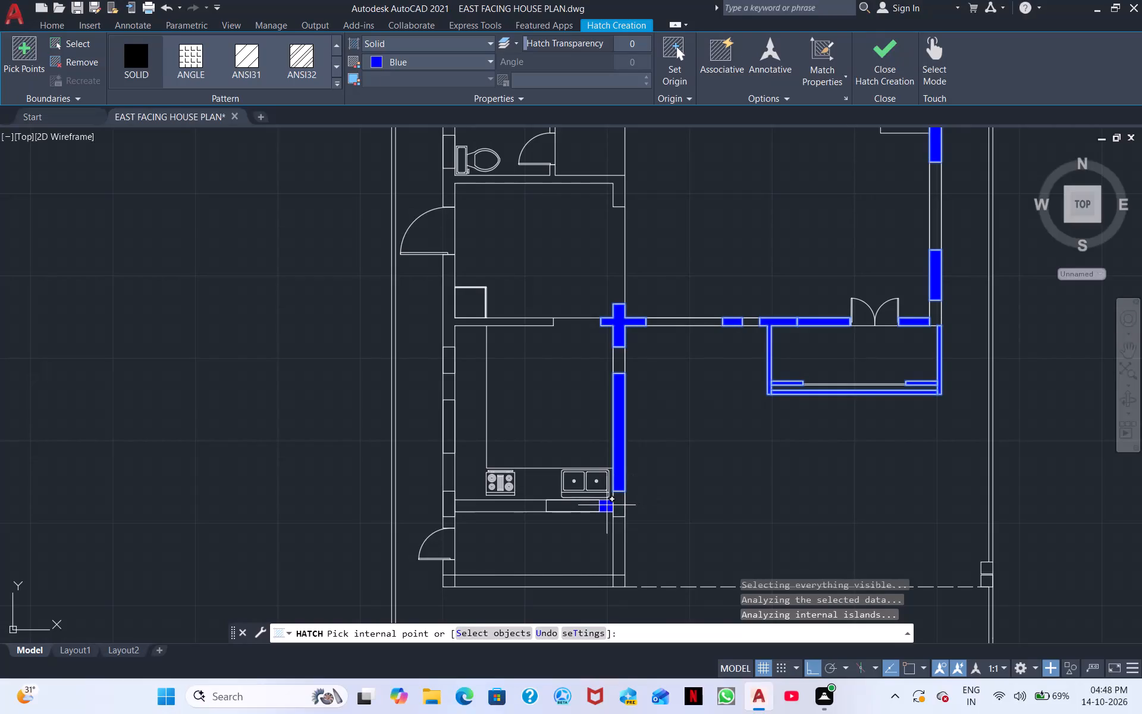
click(607, 505)
click(621, 537)
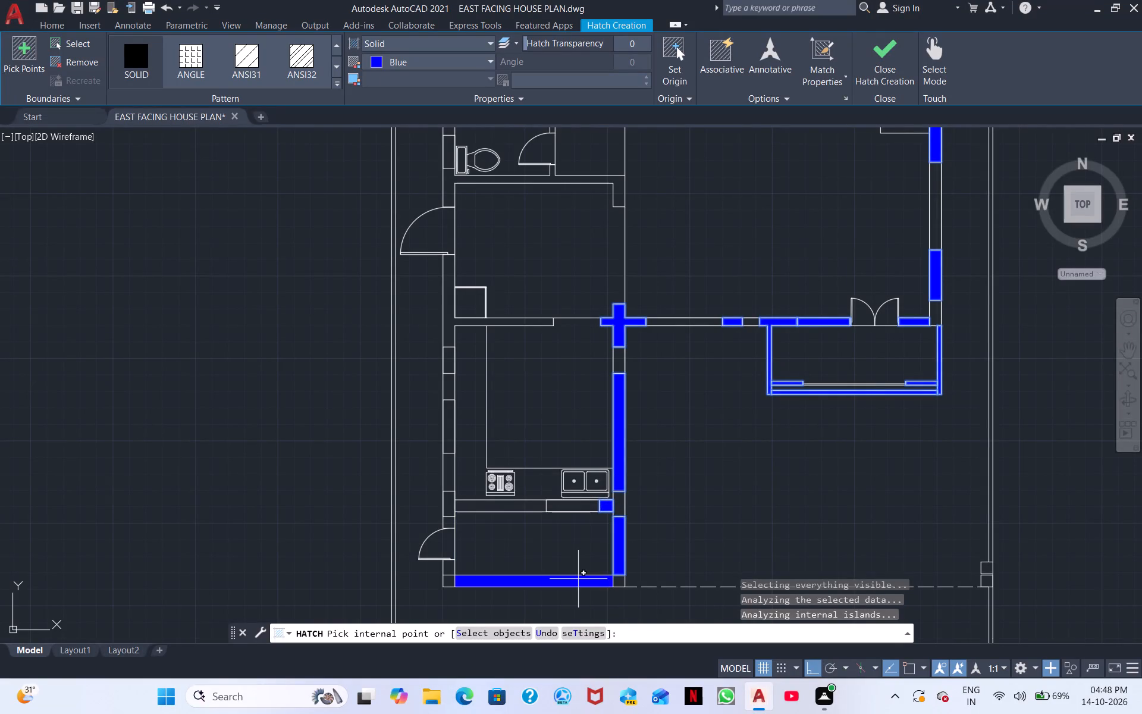
click(578, 579)
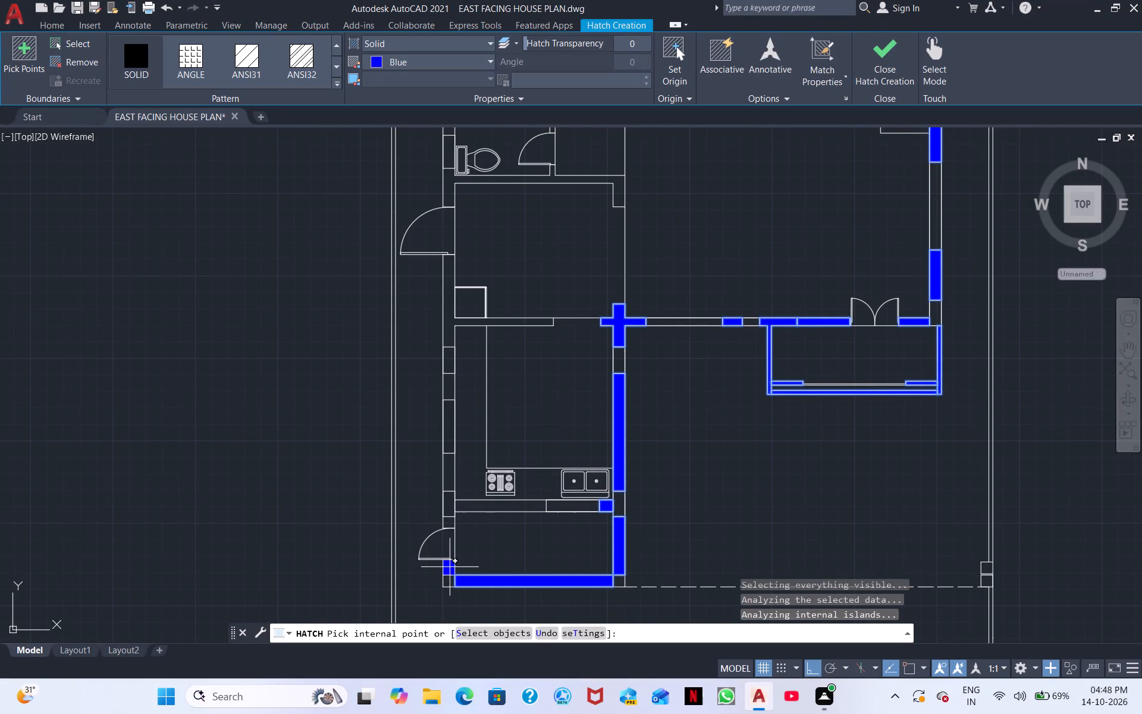
click(447, 568)
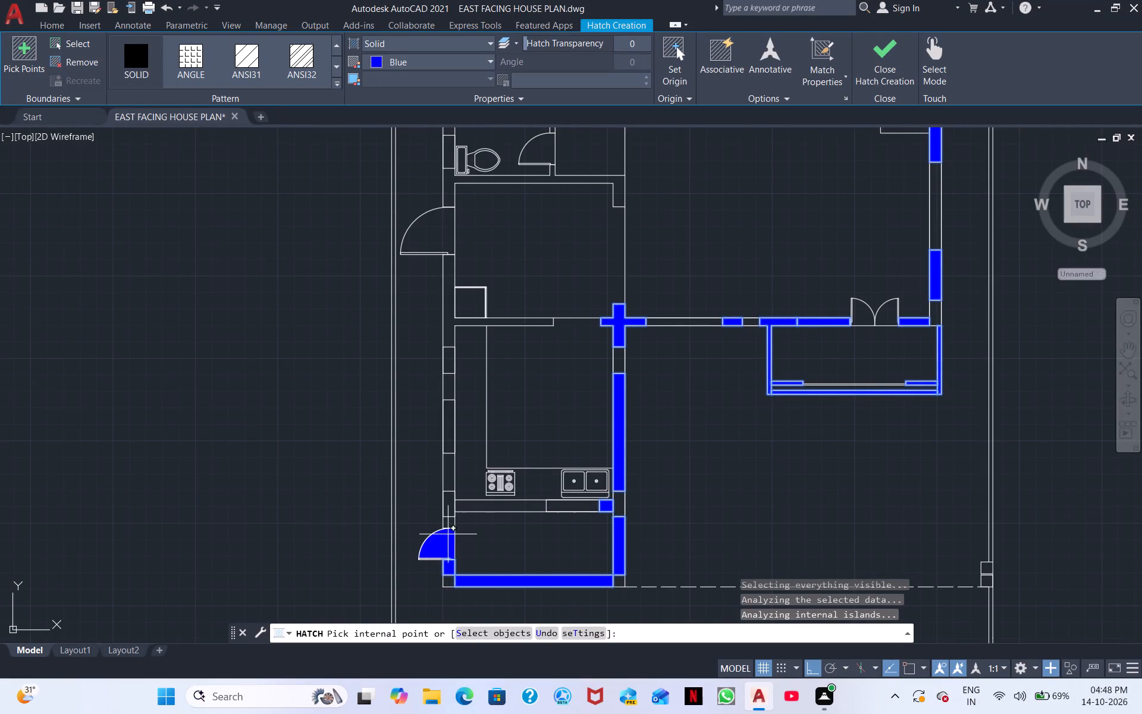
click(450, 526)
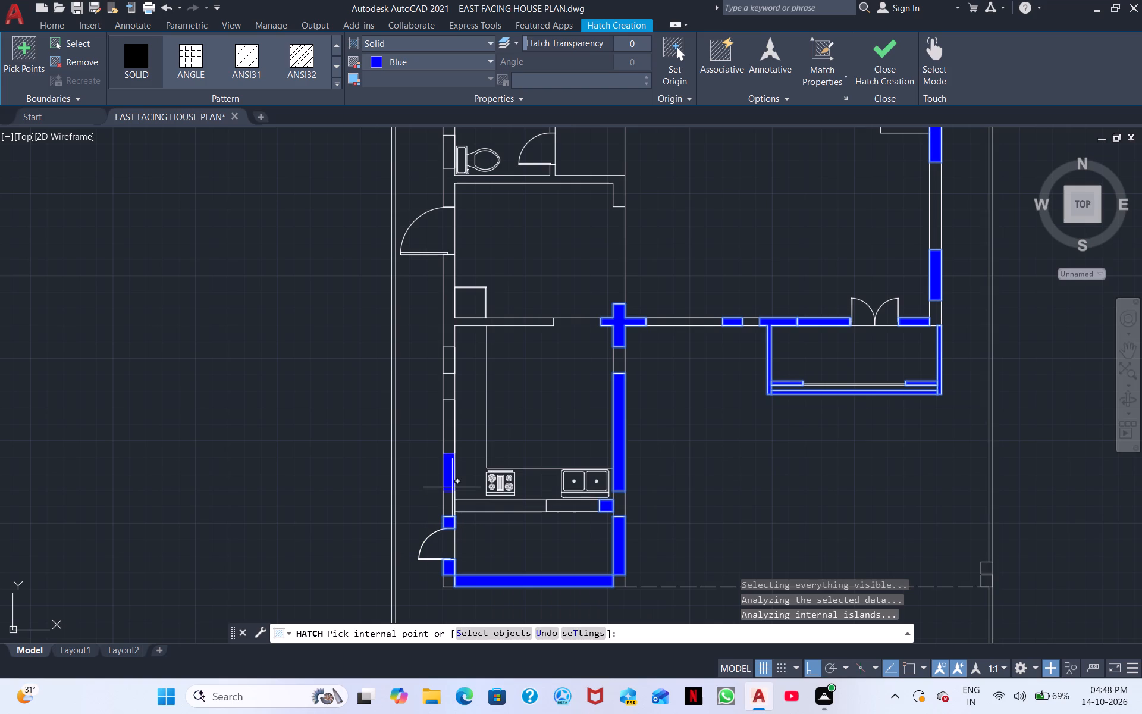
Fill the kitchen's west wall segments between openings and its north wall, up to the west exterior door, in solid blue.
click(452, 487)
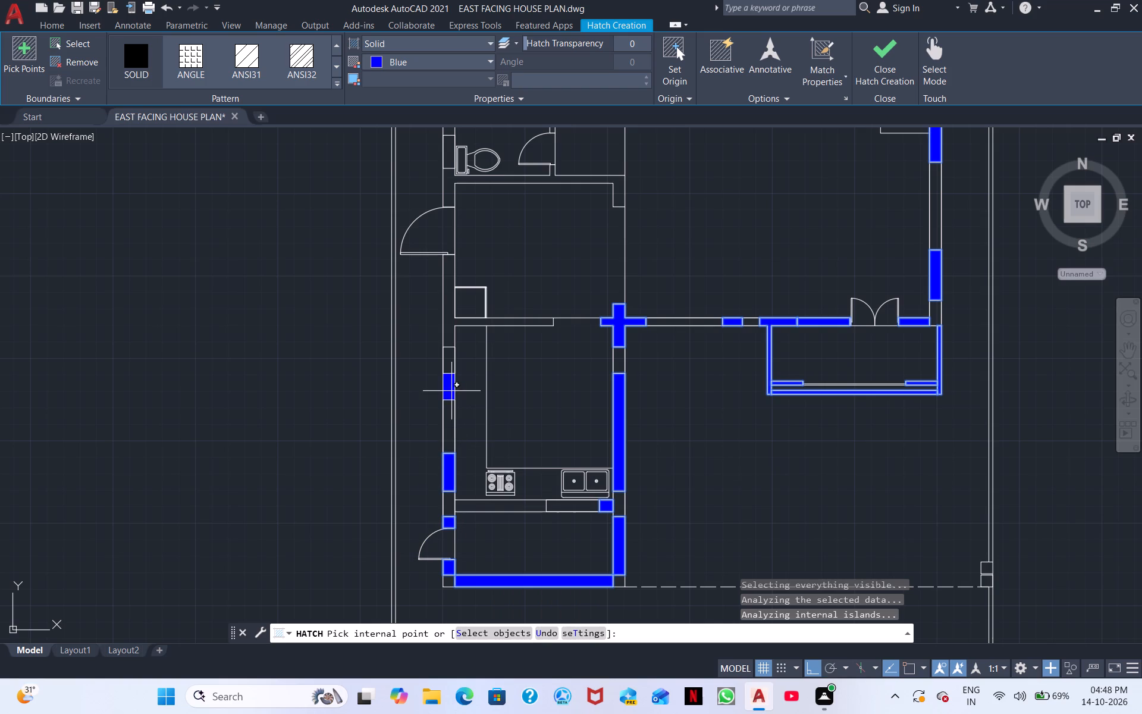
click(451, 391)
middle_drag(451, 392, 437, 557)
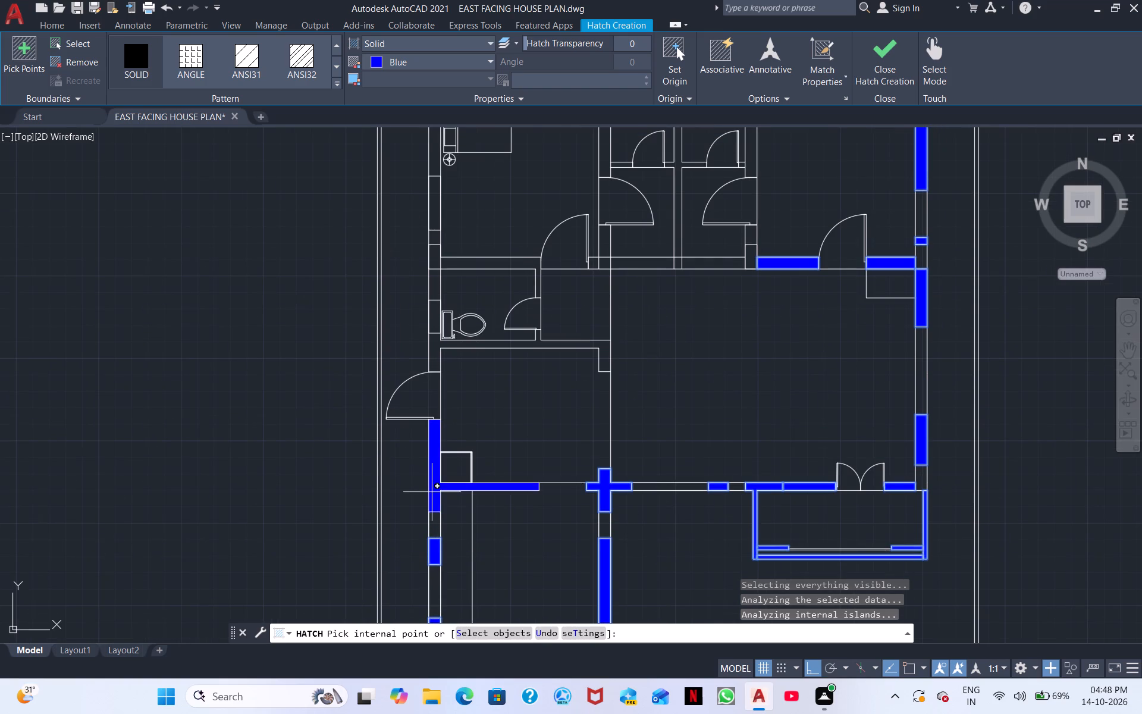
click(432, 491)
Fill the common toilet's south, east and north walls and the short piece east of the north-west bedroom's door in blue.
middle_drag(481, 416, 478, 505)
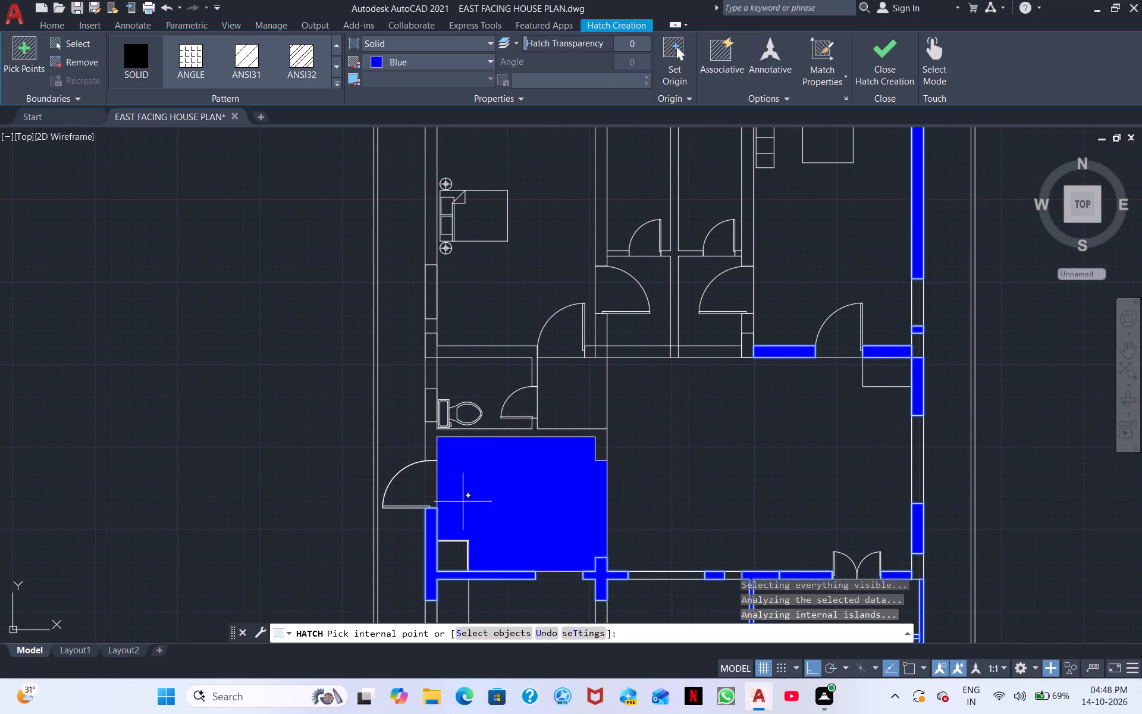
click(431, 437)
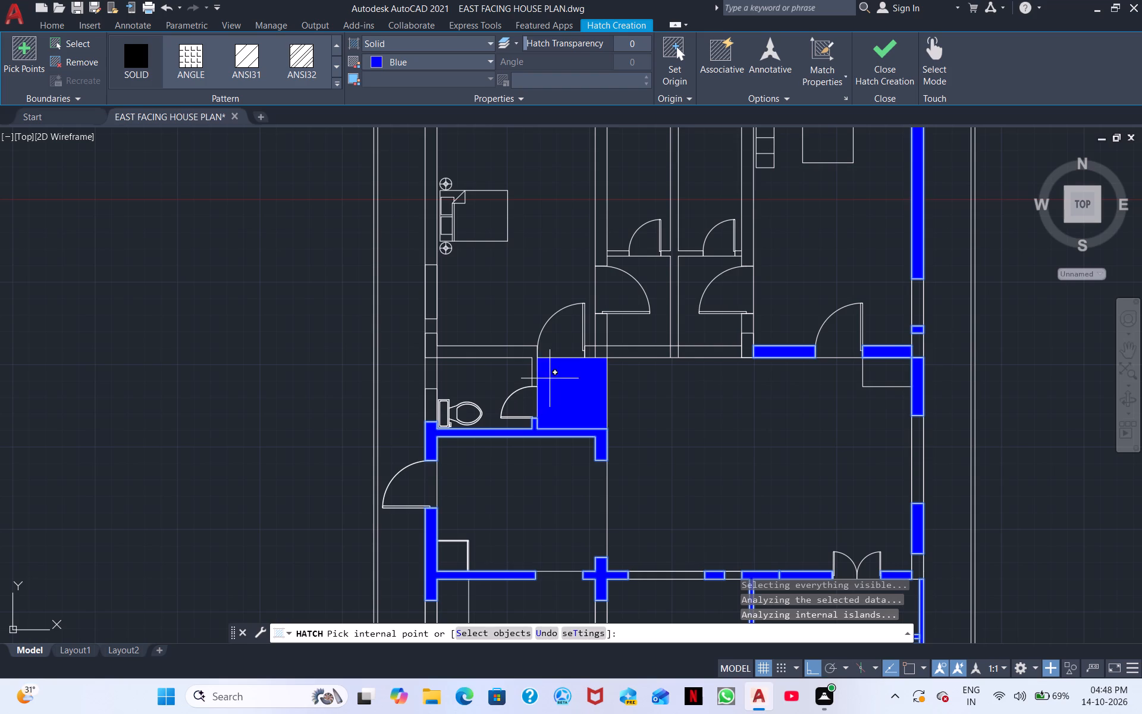
click(532, 367)
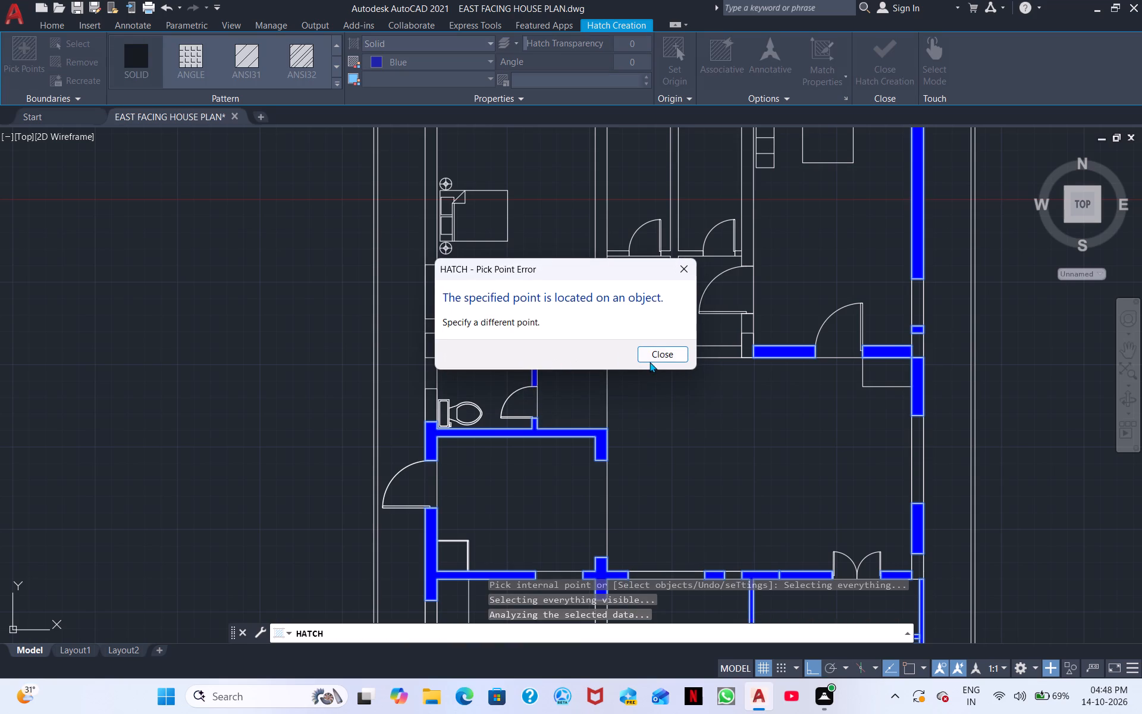
click(660, 356)
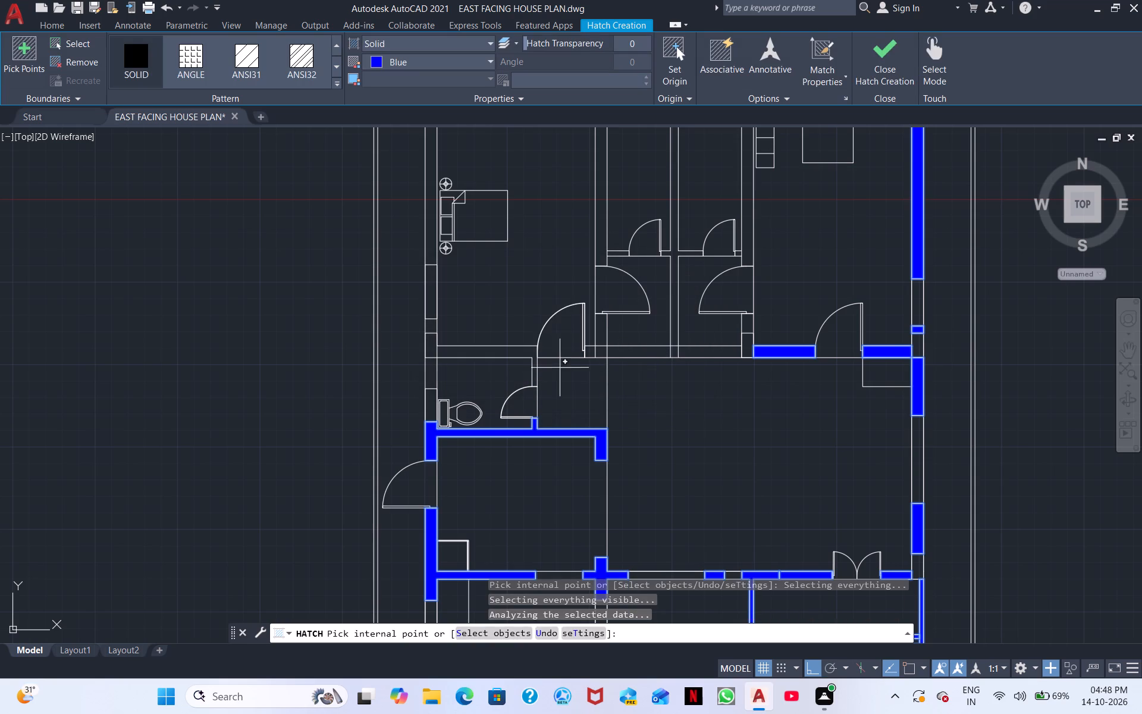
click(514, 350)
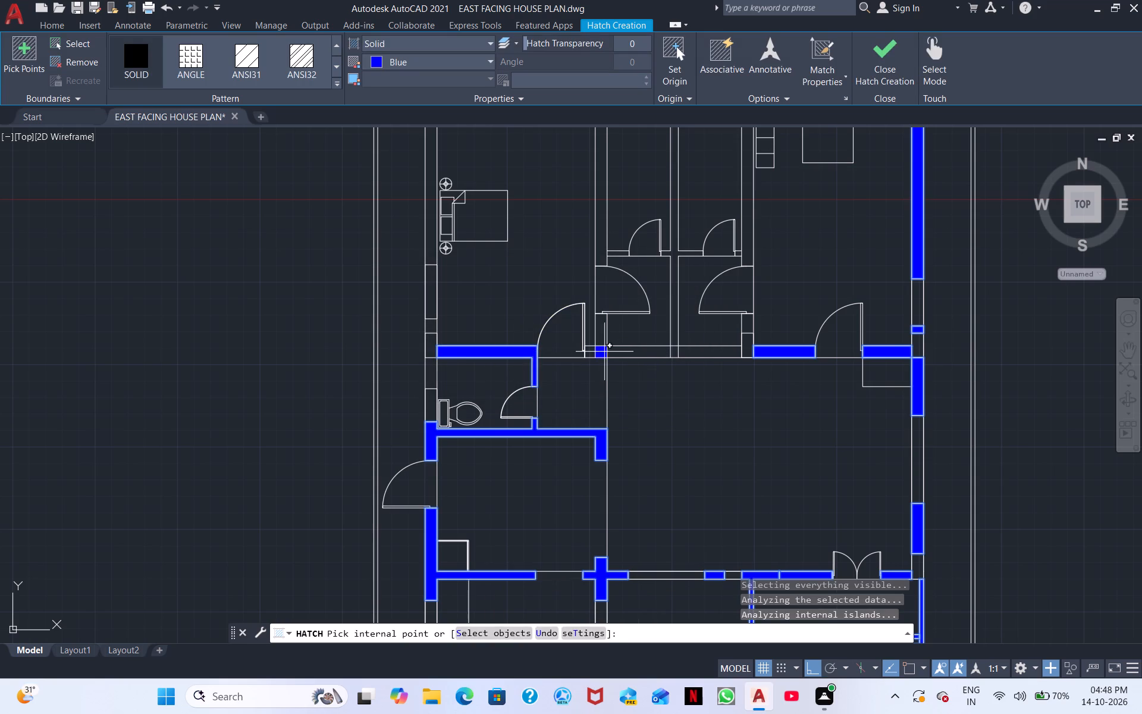
scroll(604, 352, up, 2)
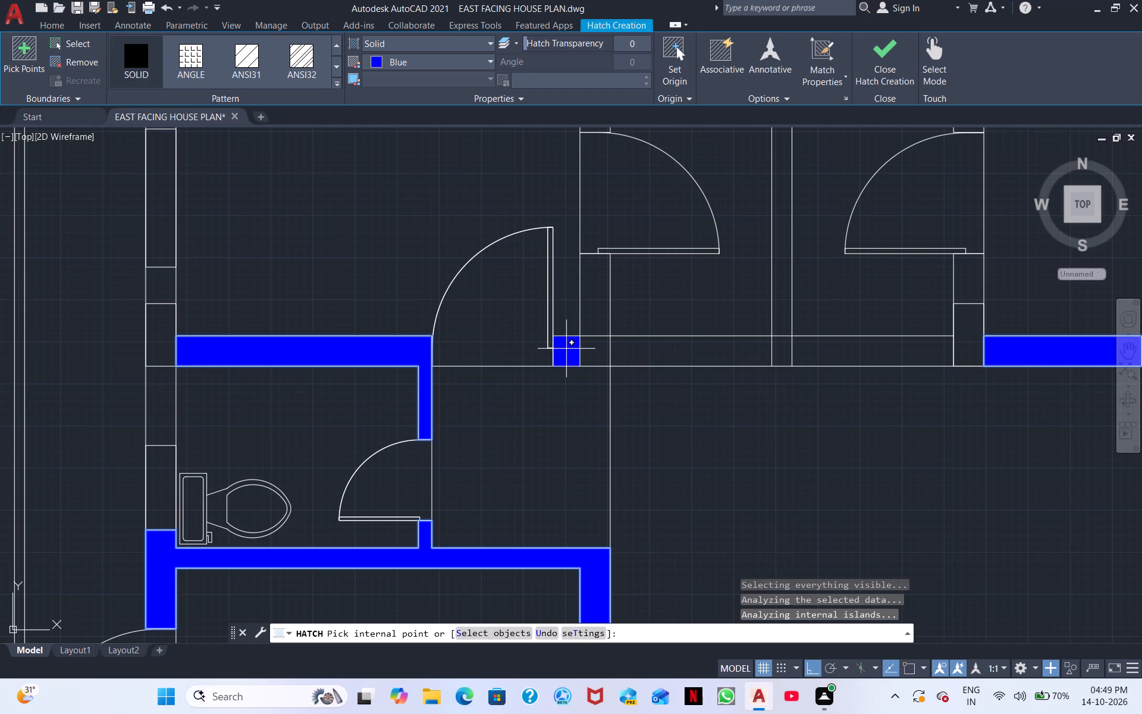
scroll(566, 349, down, 2)
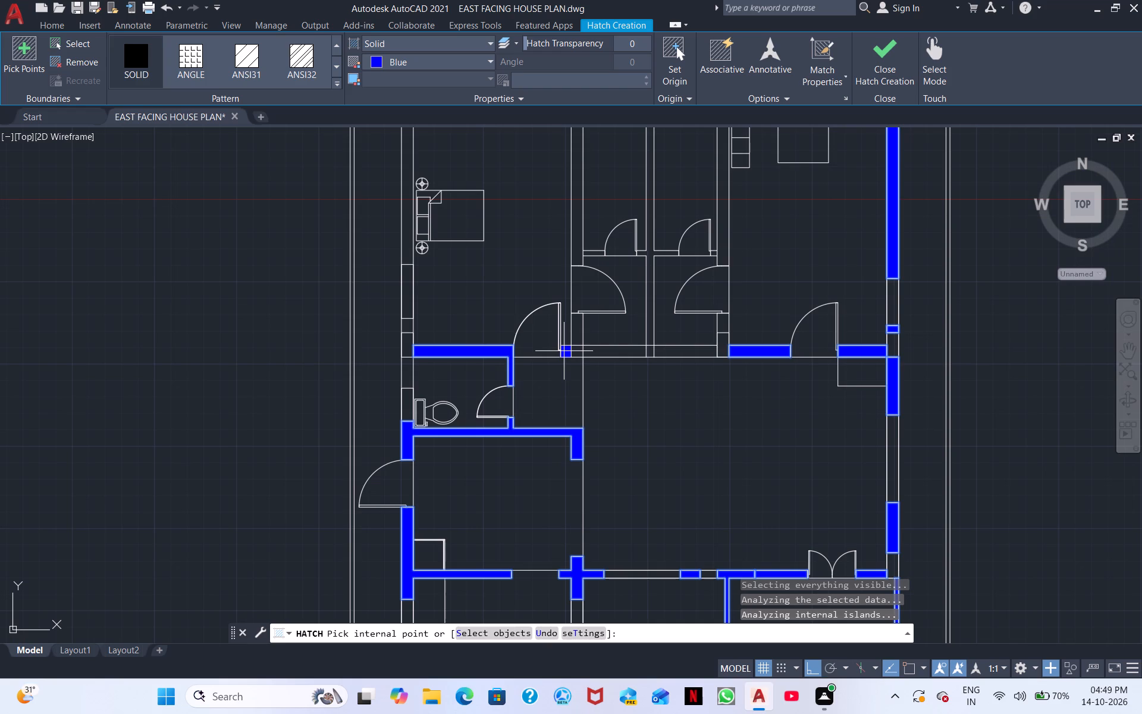
scroll(564, 351, up, 3)
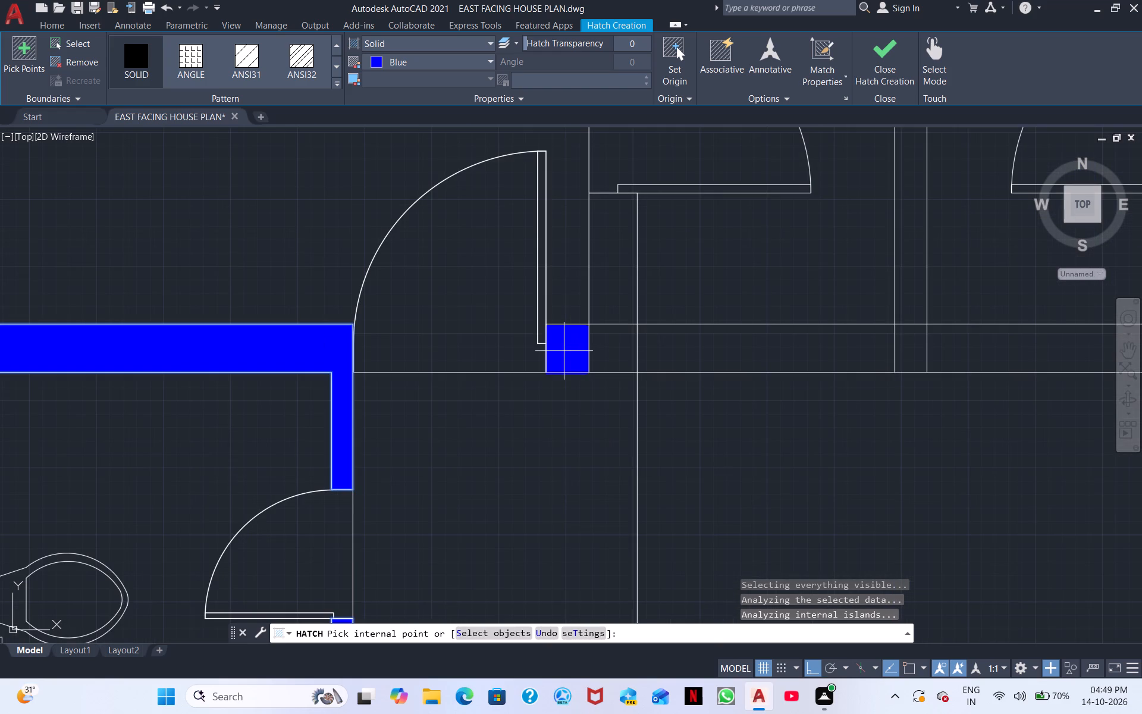
click(564, 351)
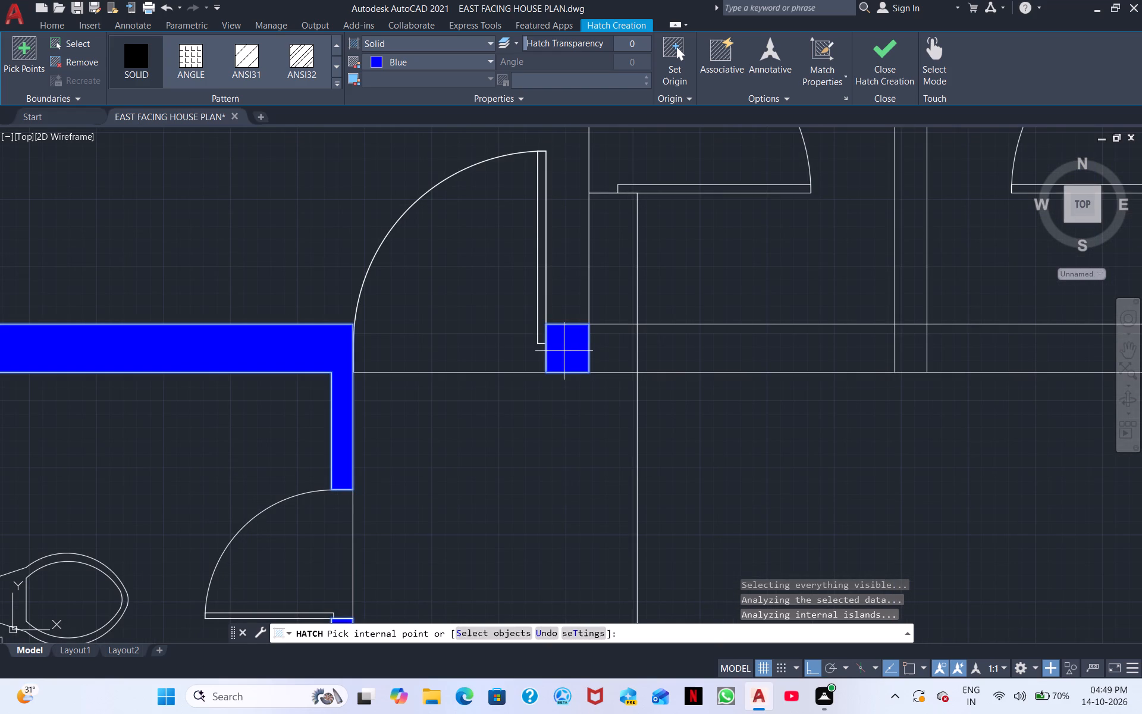
Fill the toilet's west wall segment and the north-west bedroom's two west wall segments around its window in solid blue.
middle_drag(429, 446, 438, 447)
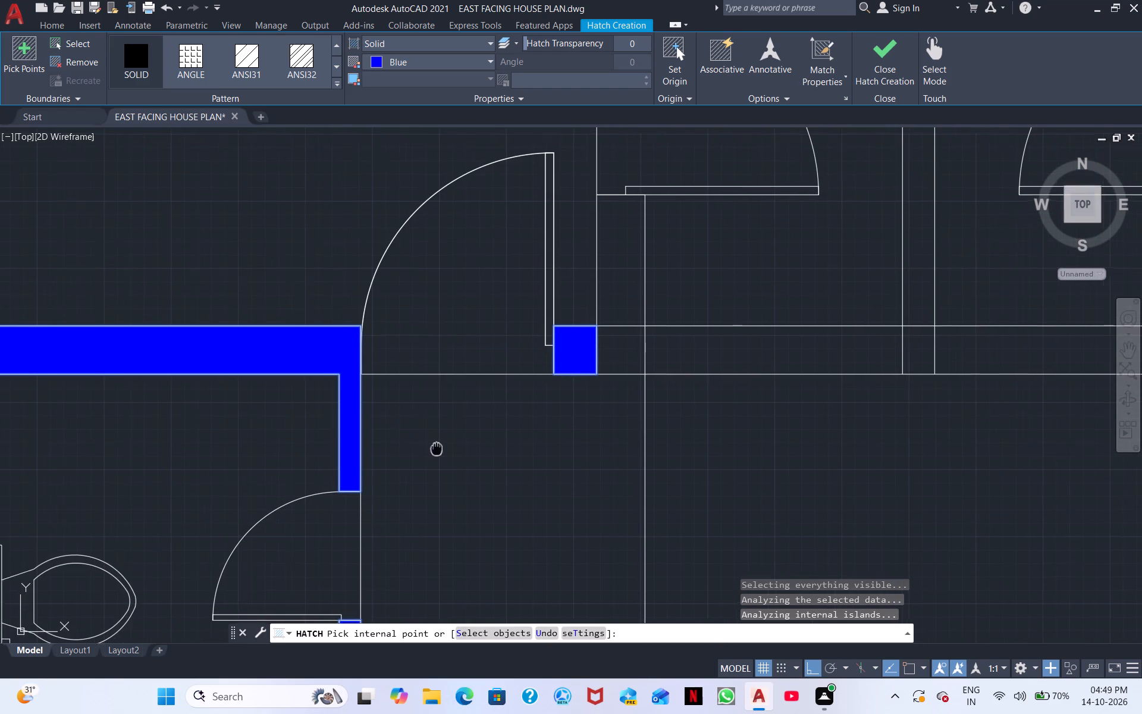
middle_drag(438, 447, 540, 448)
middle_drag(550, 453, 836, 469)
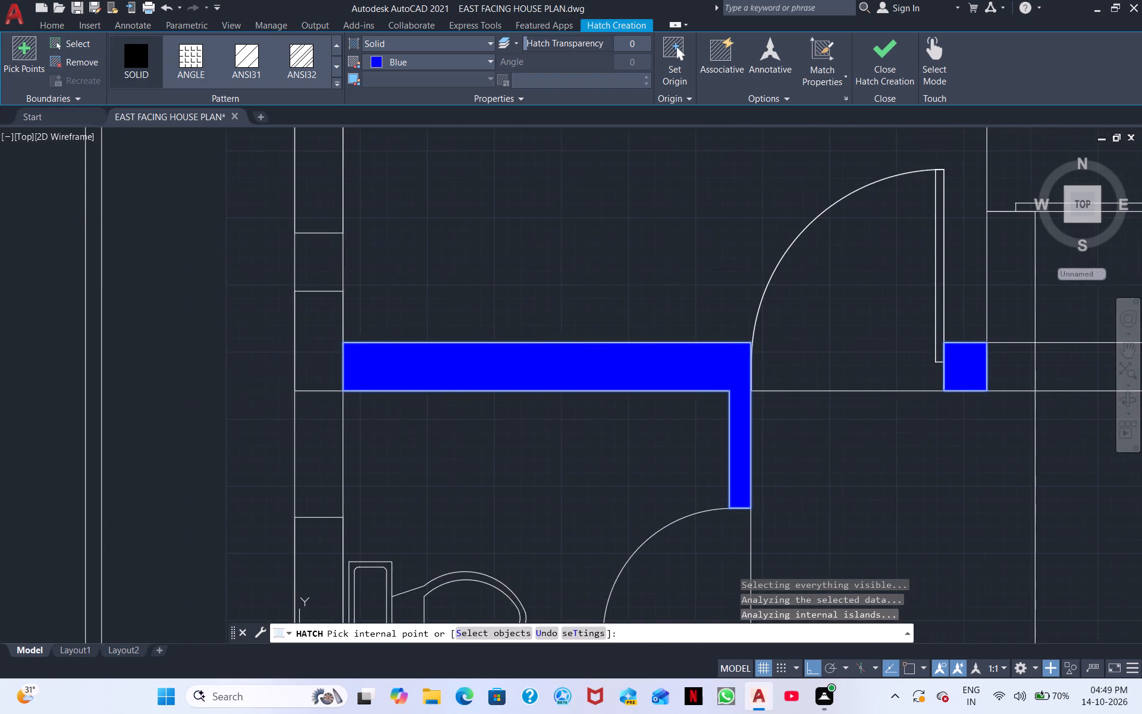
scroll(833, 469, down, 1)
scroll(503, 431, up, 1)
scroll(503, 431, down, 1)
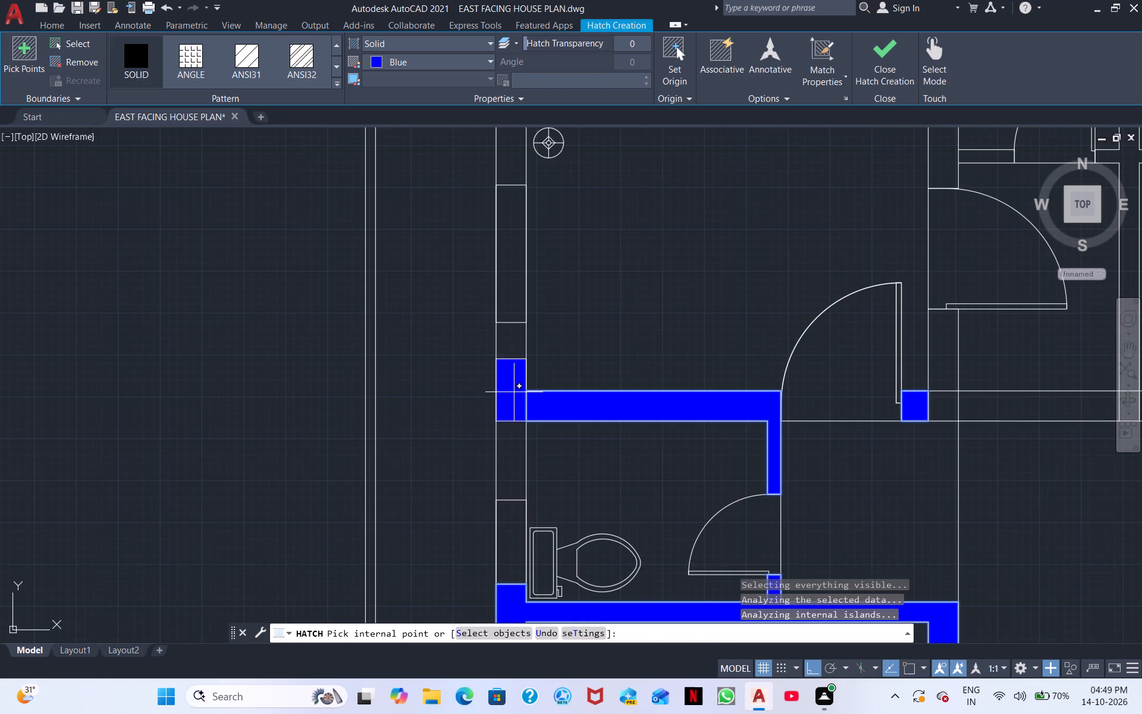
click(504, 468)
middle_drag(504, 468, 496, 518)
scroll(496, 518, down, 1)
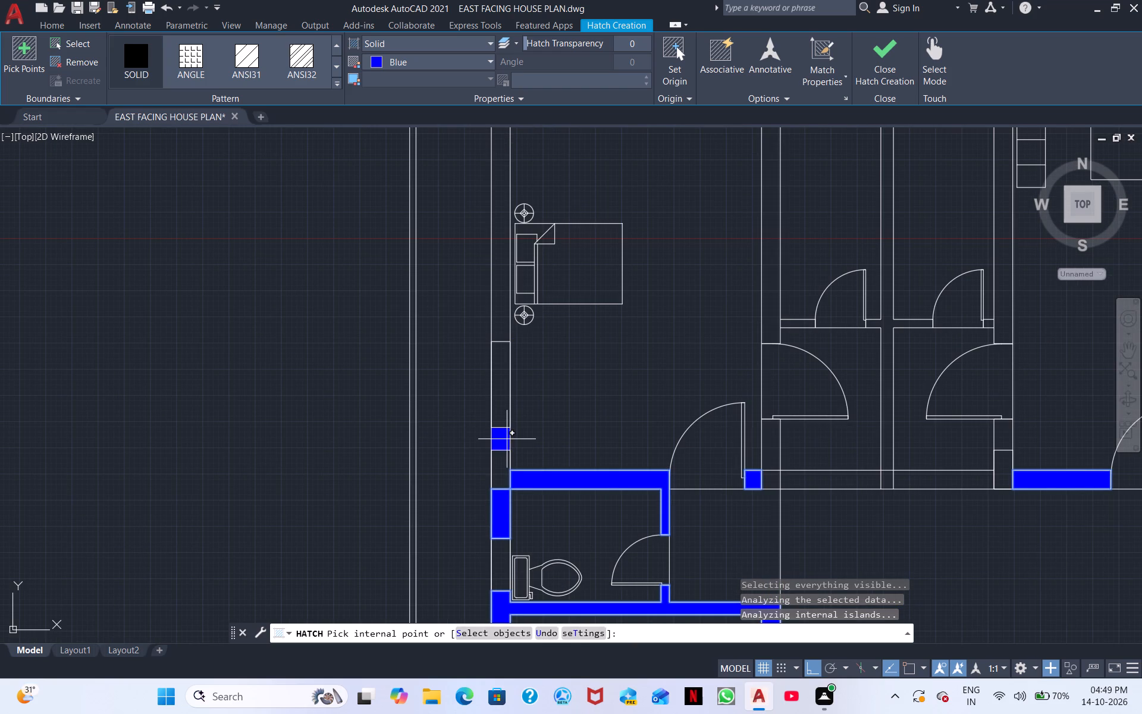
click(507, 439)
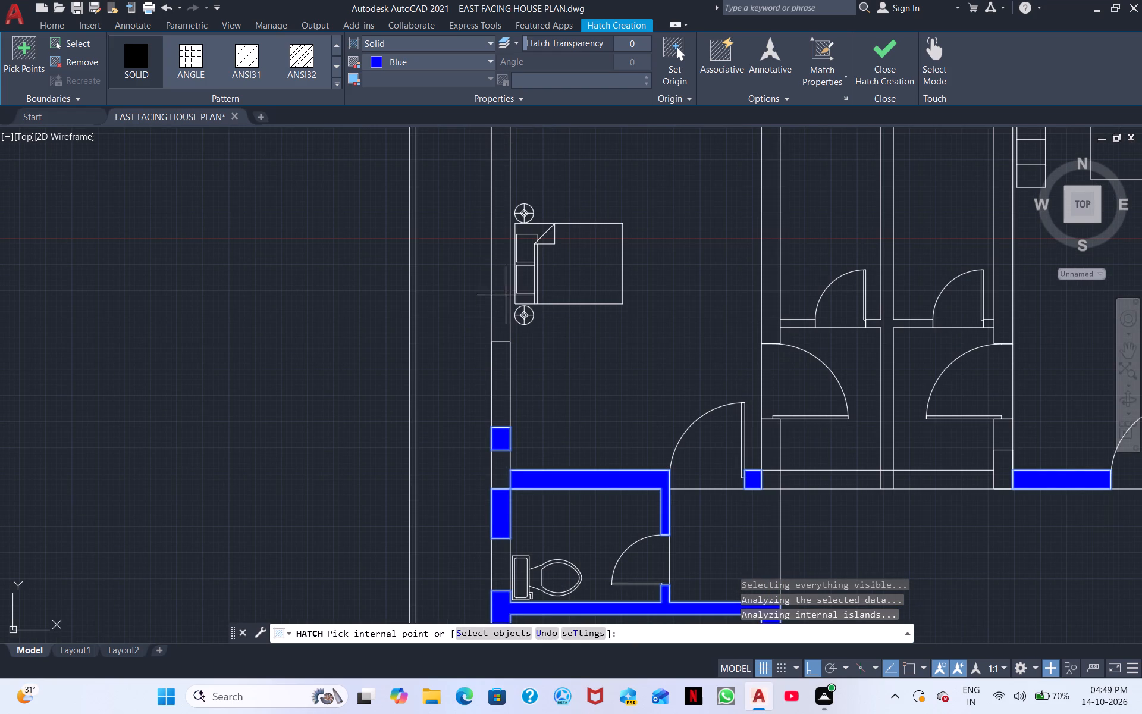
click(503, 294)
scroll(548, 362, down, 1)
middle_drag(550, 439, 549, 500)
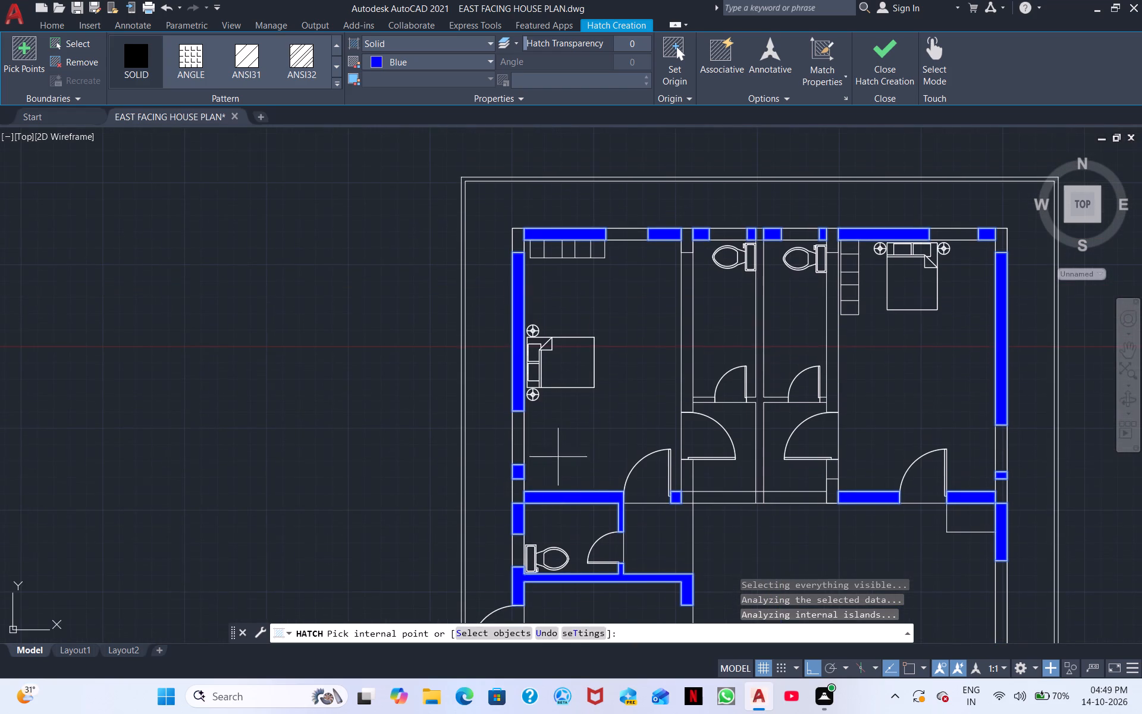
Fill the bedroom walls flanking the attached bathrooms, the bathrooms' dividing wall and inner door-side pieces in solid blue, then finish the hatch.
click(686, 332)
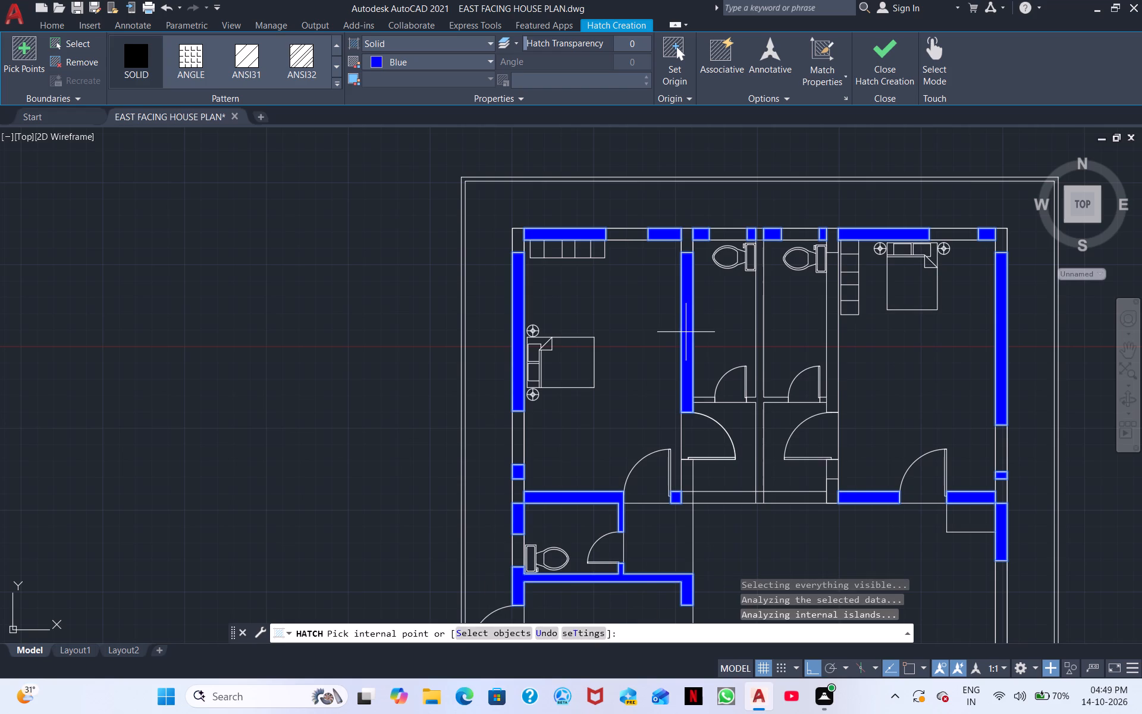
double_click(758, 345)
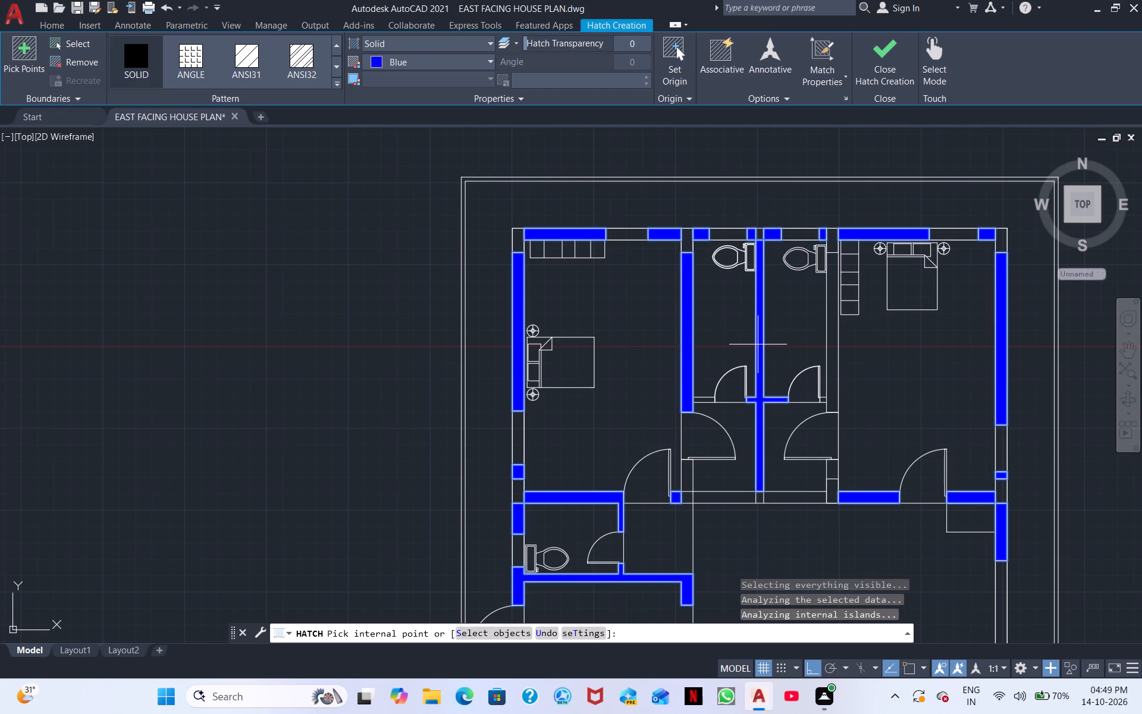
click(696, 402)
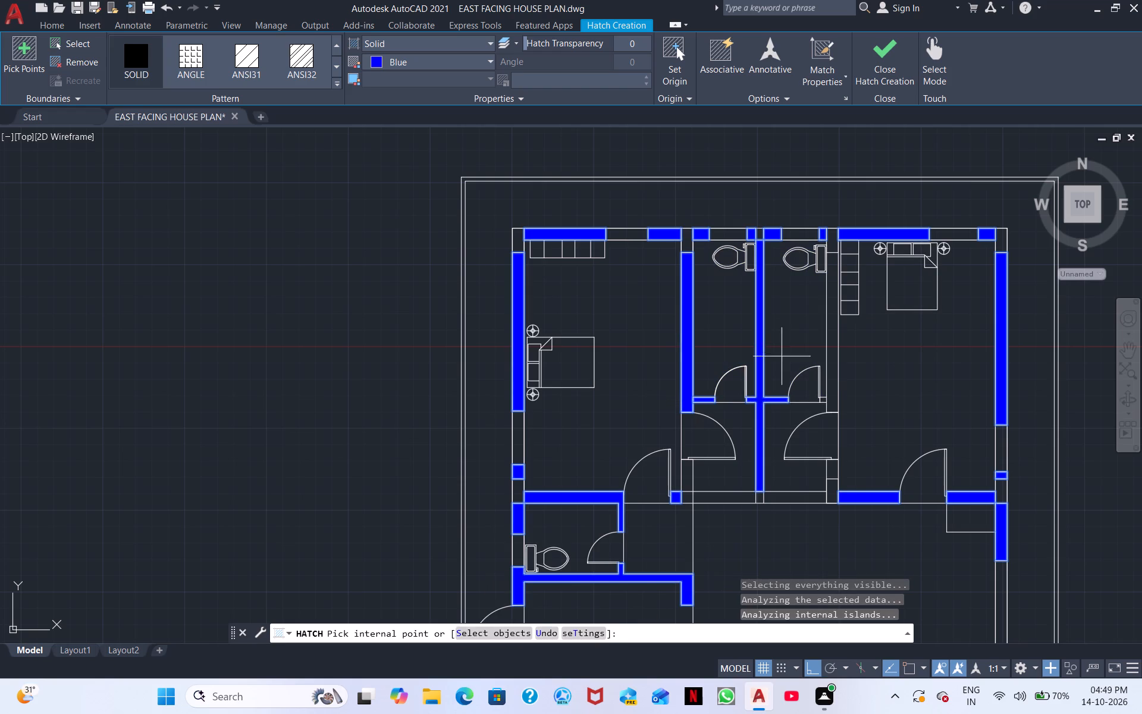
double_click(829, 331)
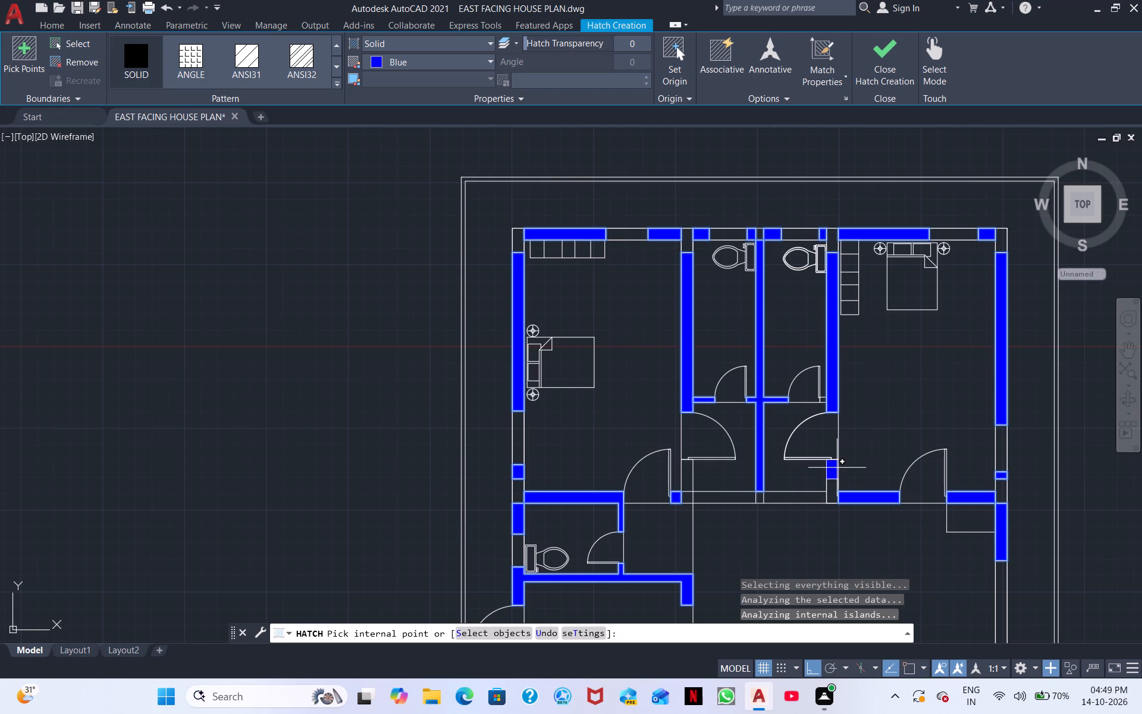
click(837, 468)
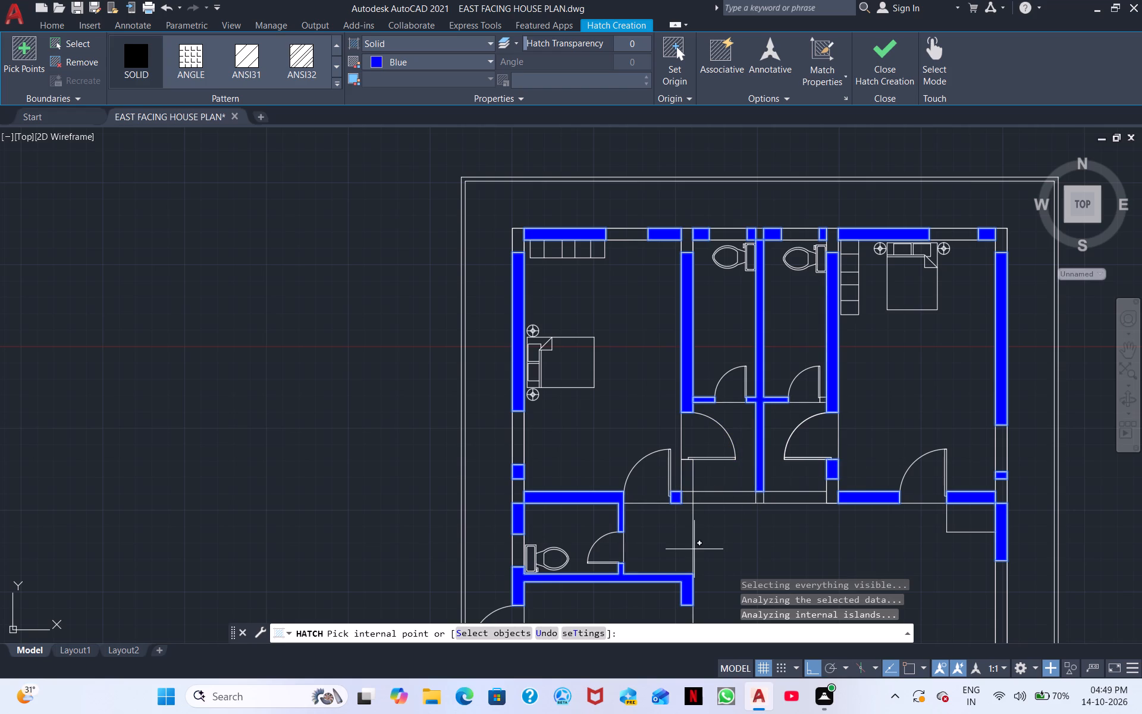
key(Escape)
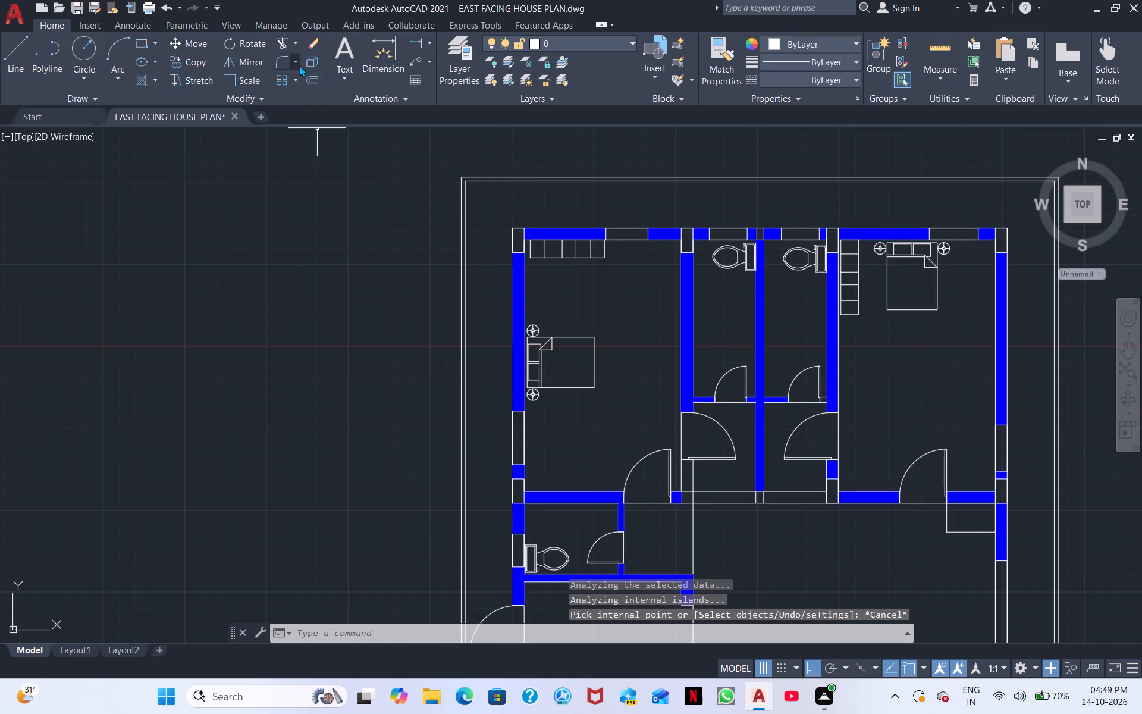
Trim away the two short lines crossing the wall at the south end of the bathrooms' dividing wall.
click(287, 46)
scroll(730, 511, up, 3)
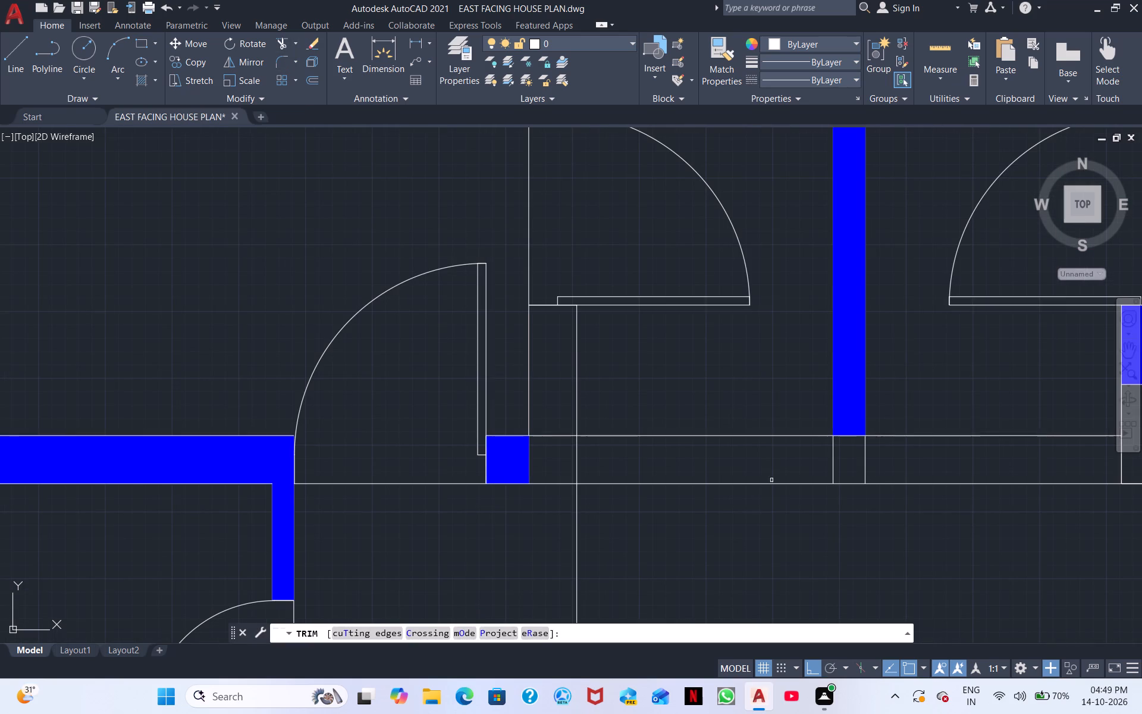
click(837, 450)
drag(810, 462, 881, 464)
drag(881, 464, 825, 475)
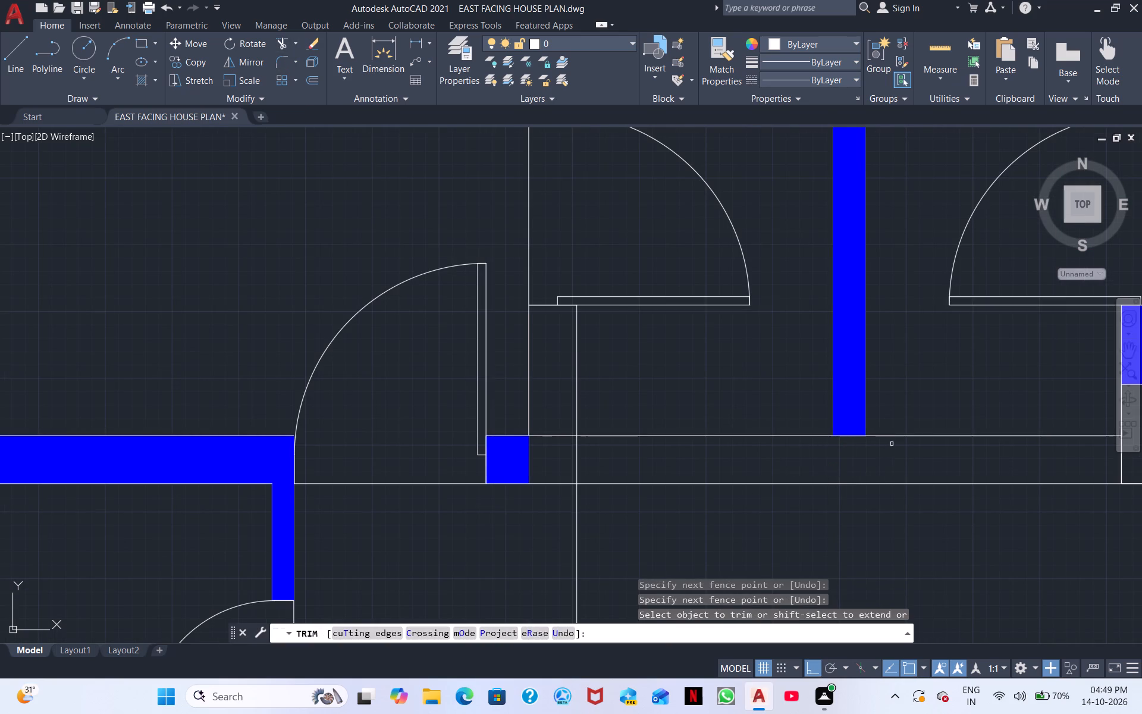
scroll(892, 444, down, 2)
key(Escape)
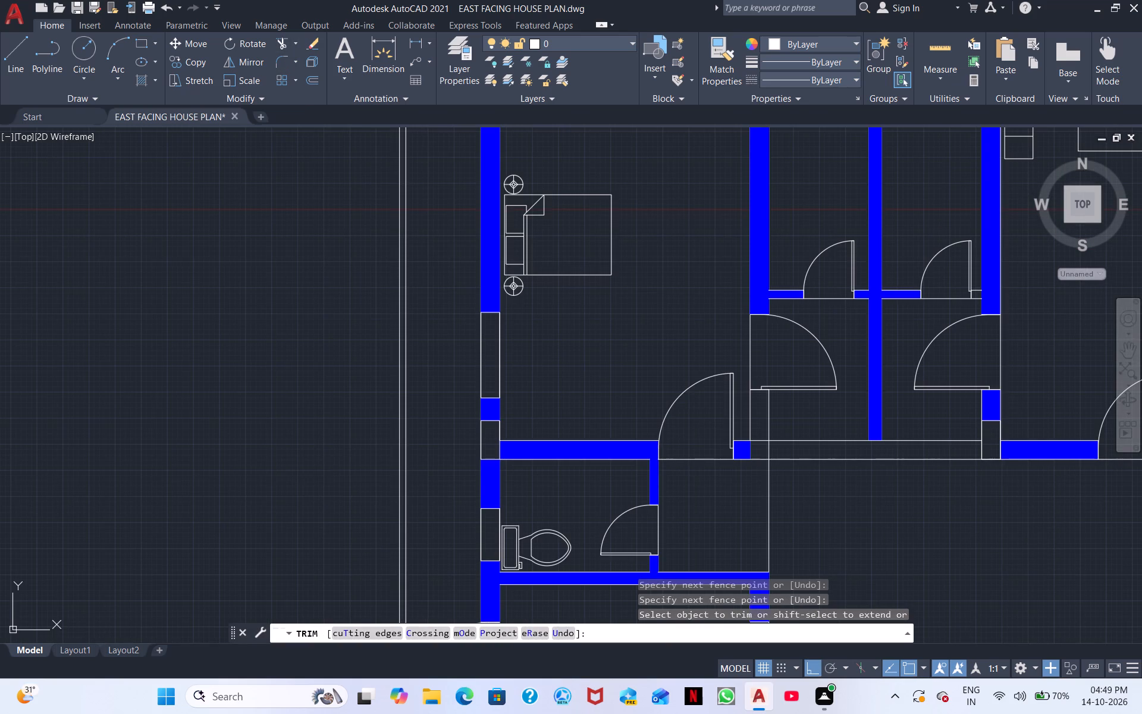
Draw a vertical line along each face of the attached bathrooms' dividing wall, from the north wall to the door-side wall.
middle_drag(852, 380, 757, 647)
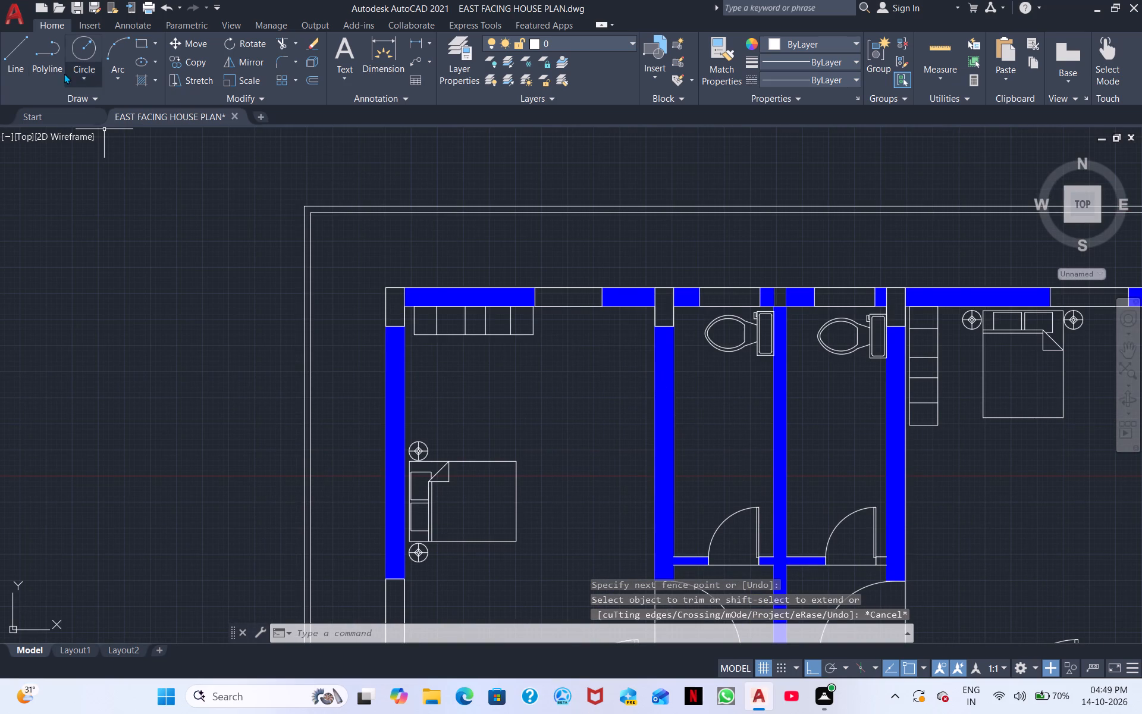
click(19, 54)
scroll(666, 340, up, 2)
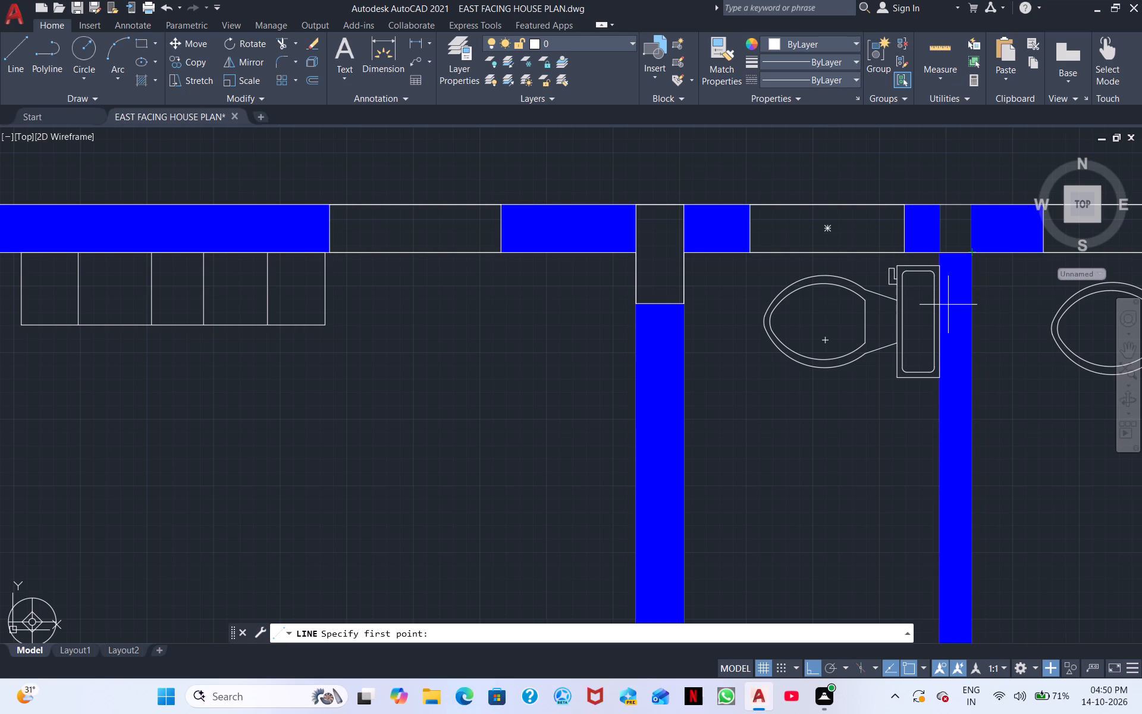
scroll(948, 305, down, 1)
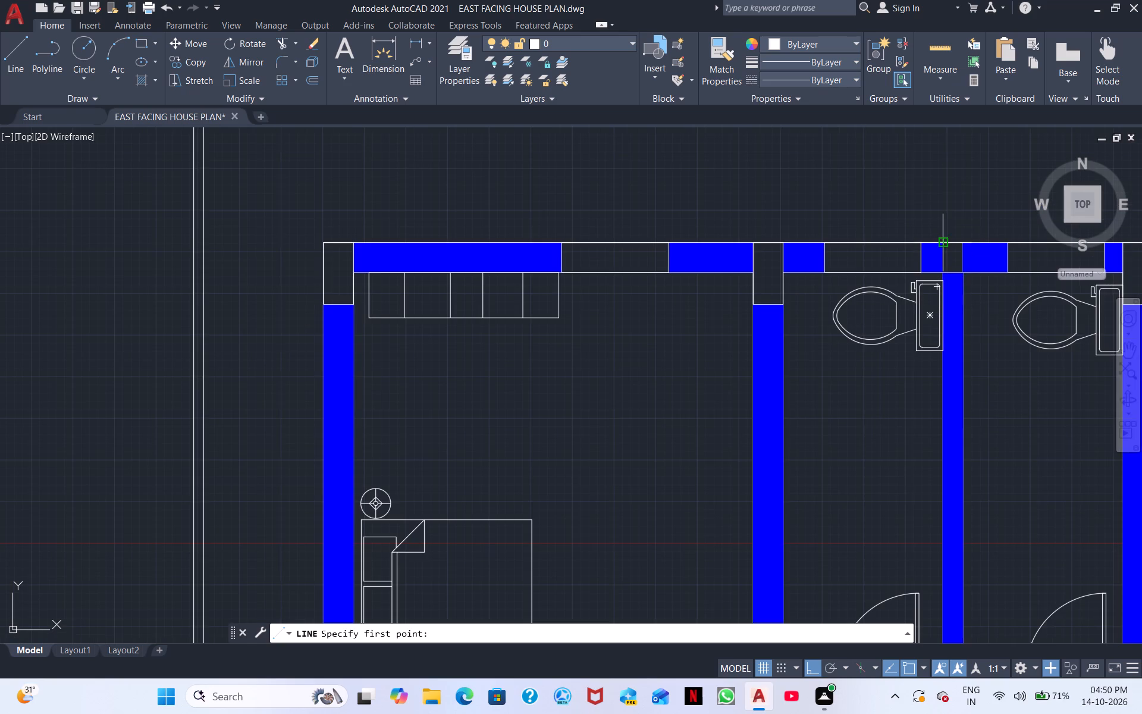
click(965, 271)
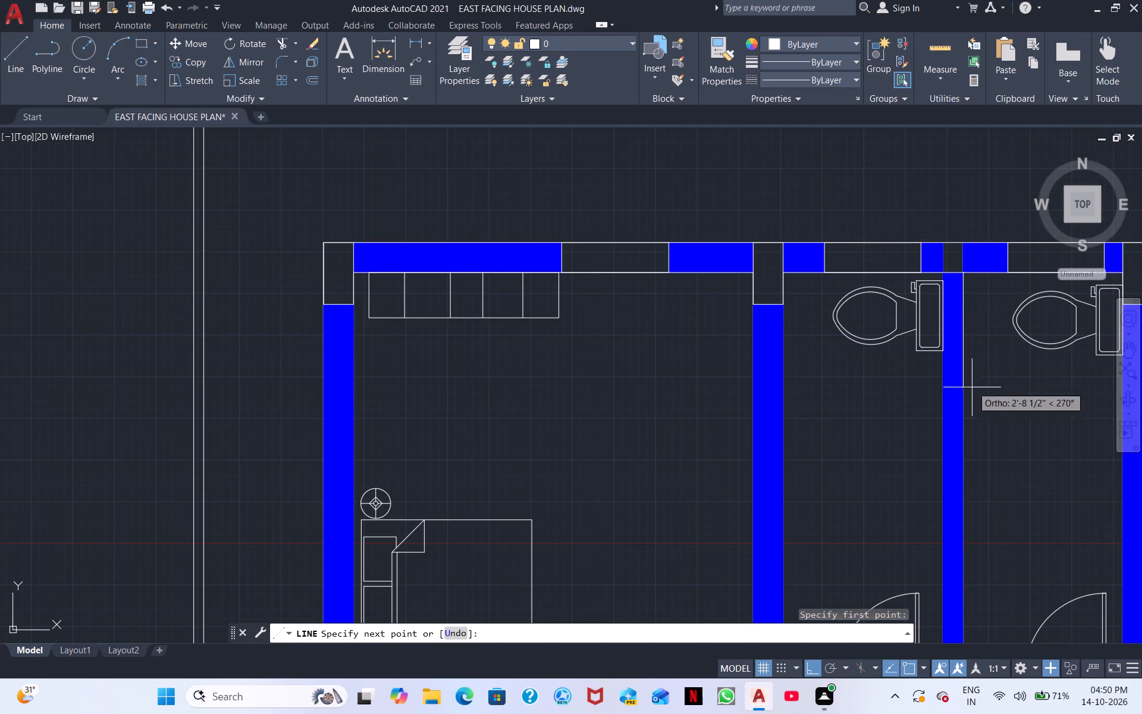
middle_drag(955, 461, 911, 339)
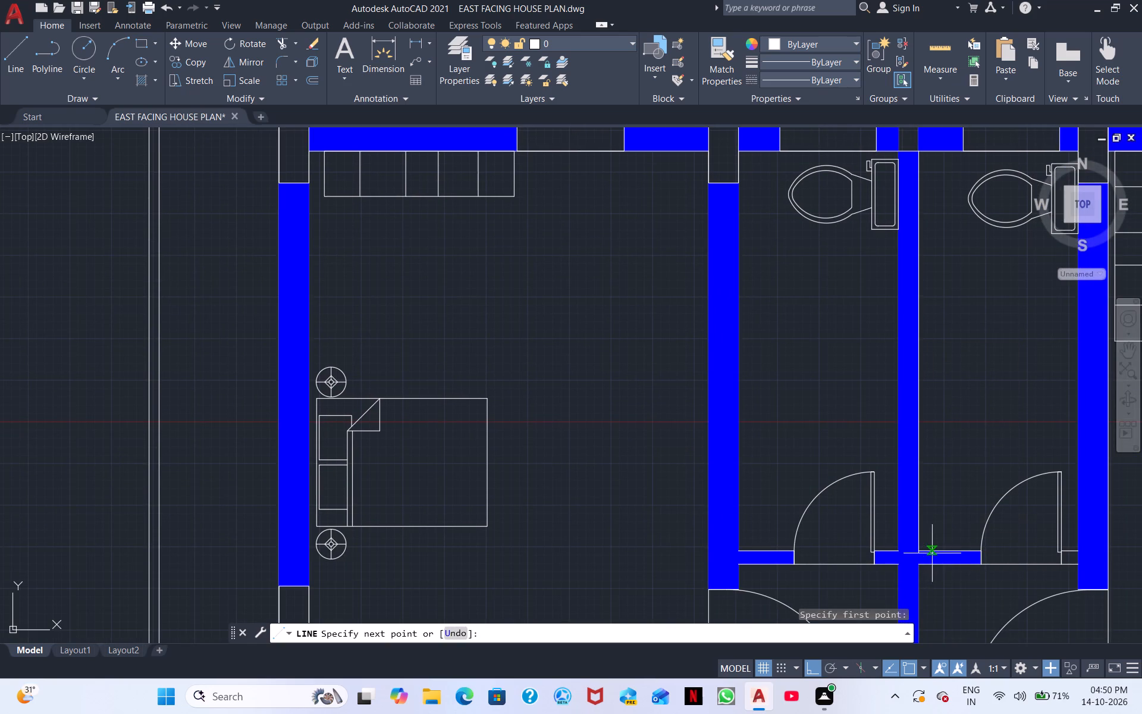
double_click(924, 547)
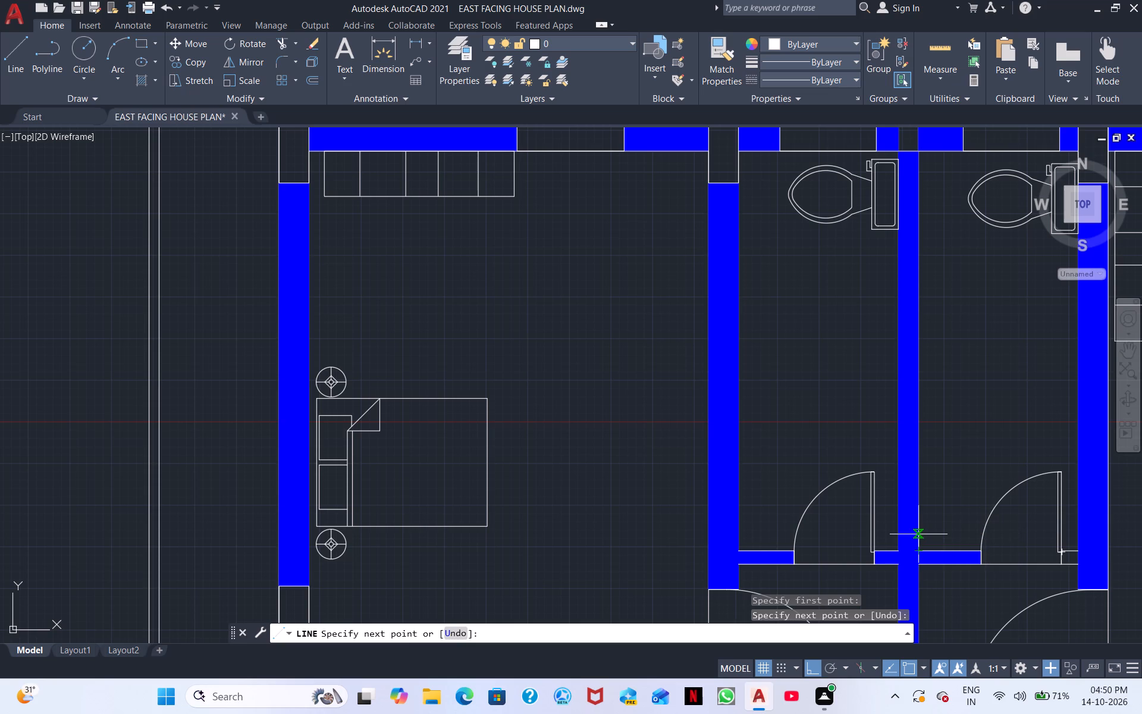
key(Escape)
key(space)
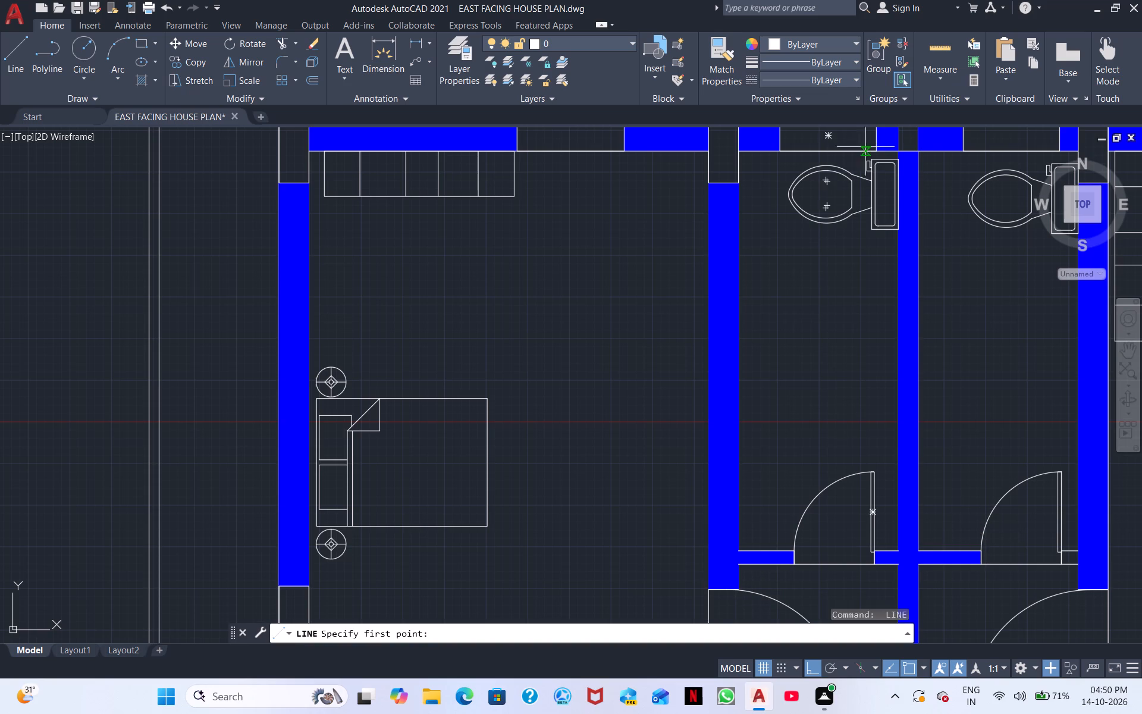
click(896, 154)
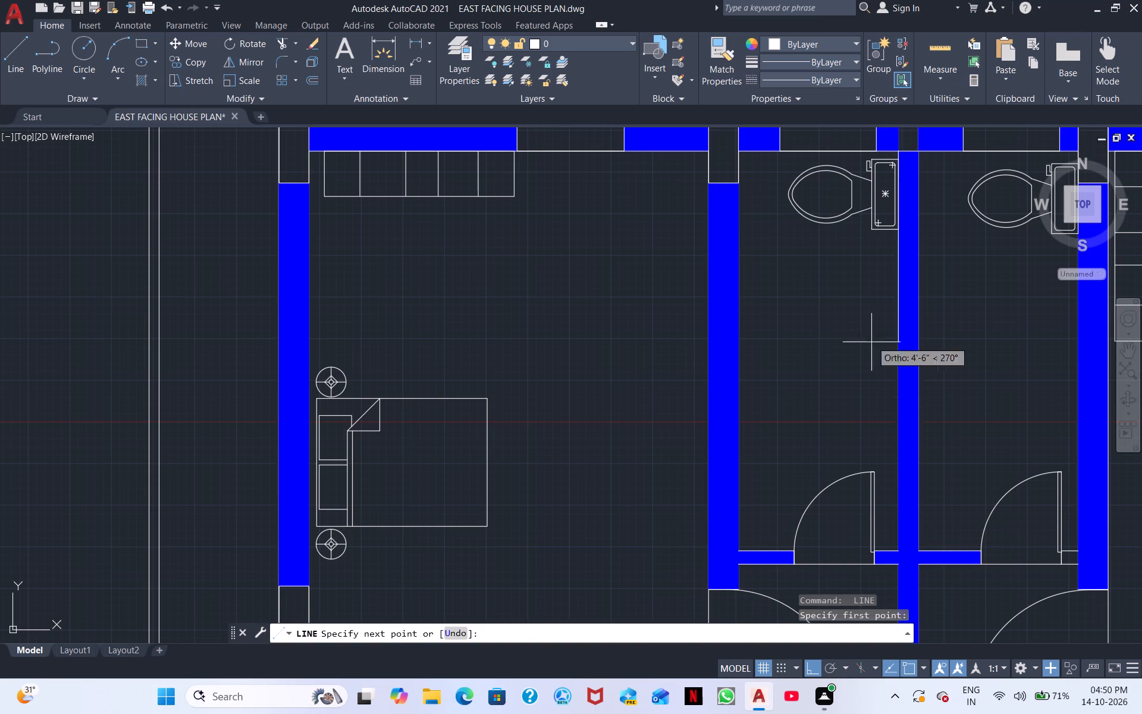
click(896, 551)
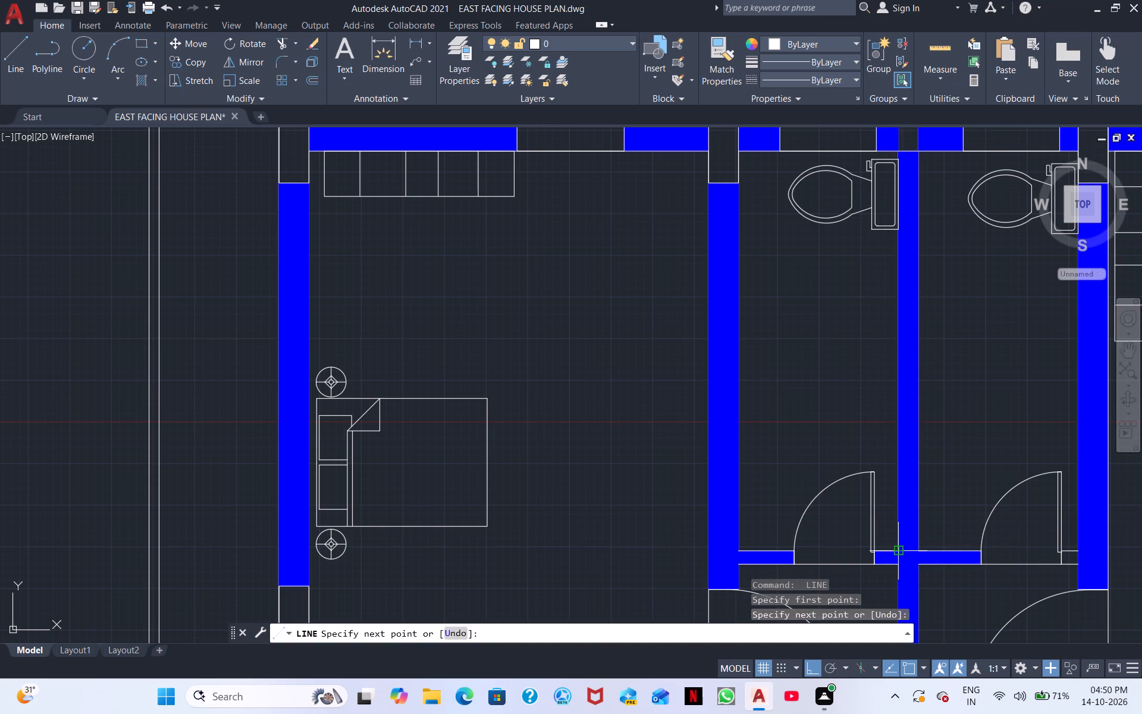
key(Escape)
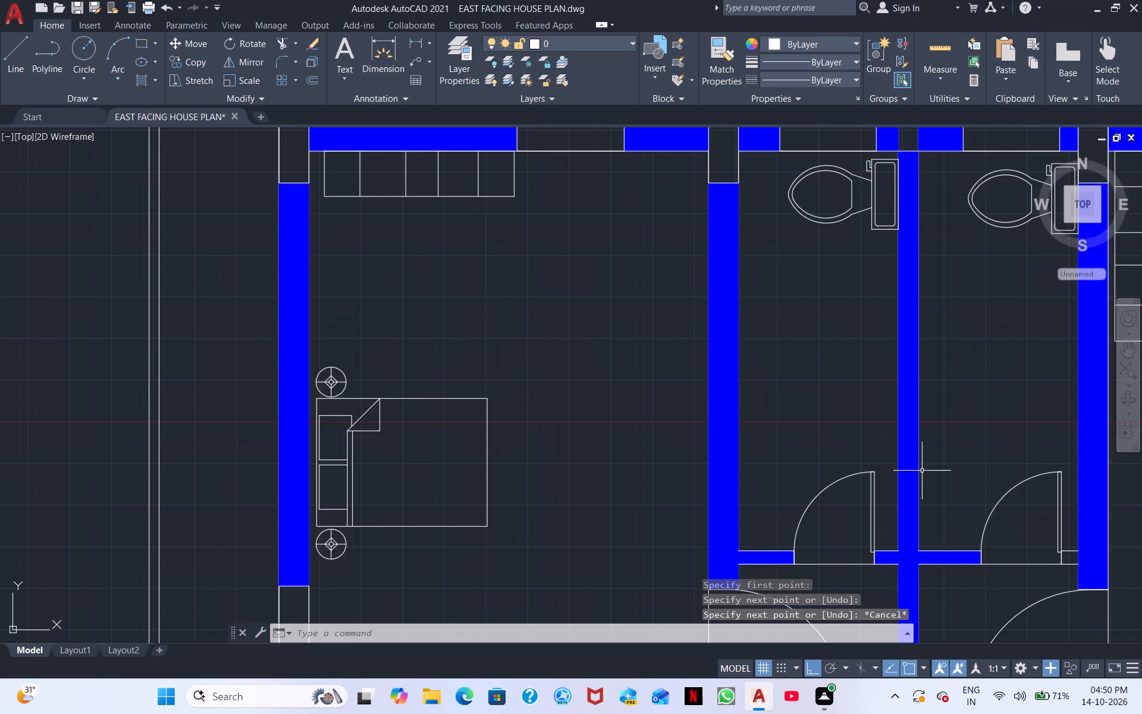
Draw a column rectangle at the wall corner just east of the north-west bedroom's door, matching the opposite column's height.
scroll(952, 441, down, 1)
scroll(953, 441, up, 1)
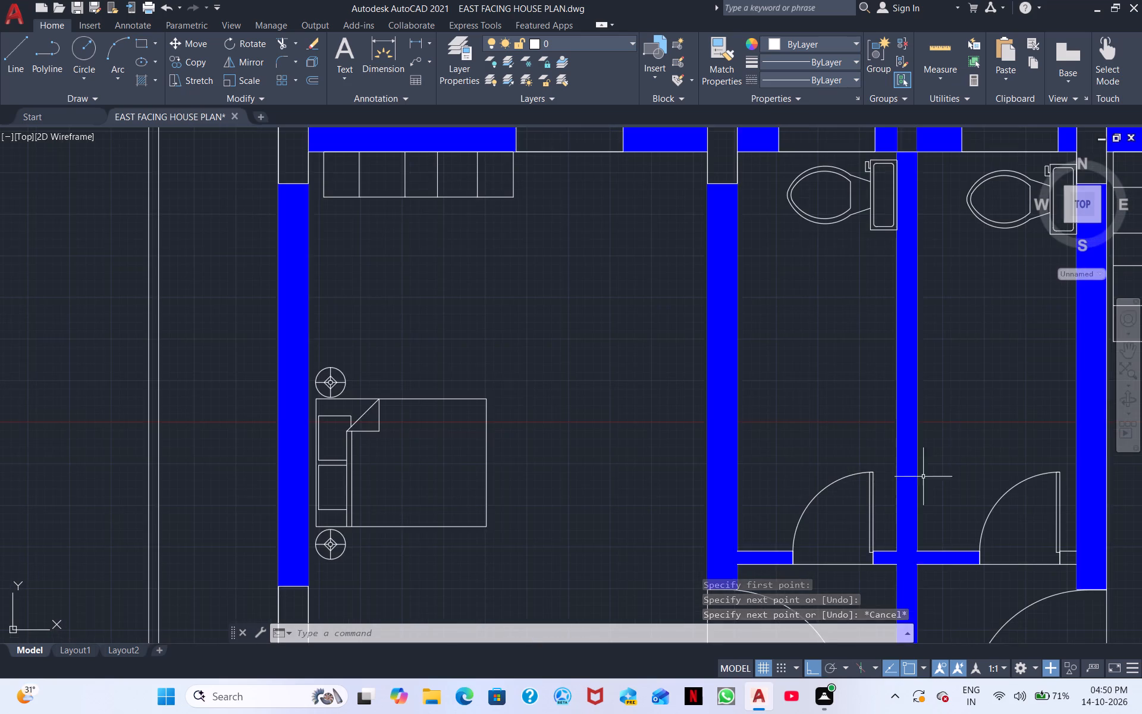
middle_drag(912, 486, 917, 367)
middle_drag(869, 457, 884, 400)
middle_drag(770, 536, 780, 350)
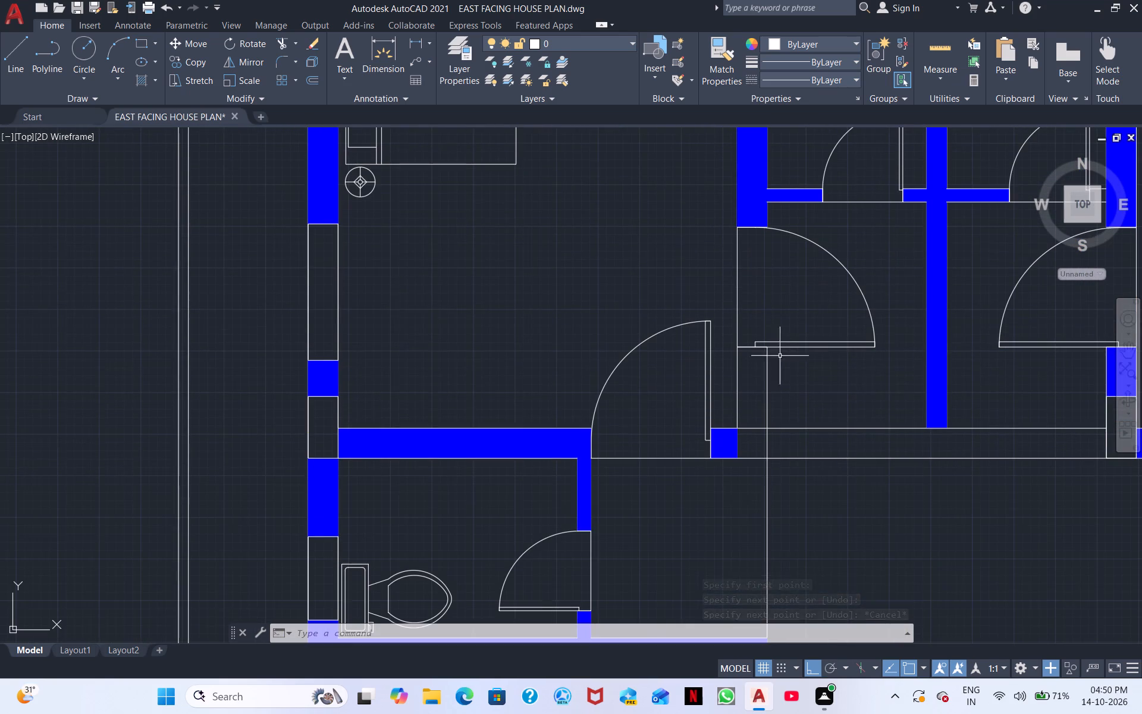
click(150, 36)
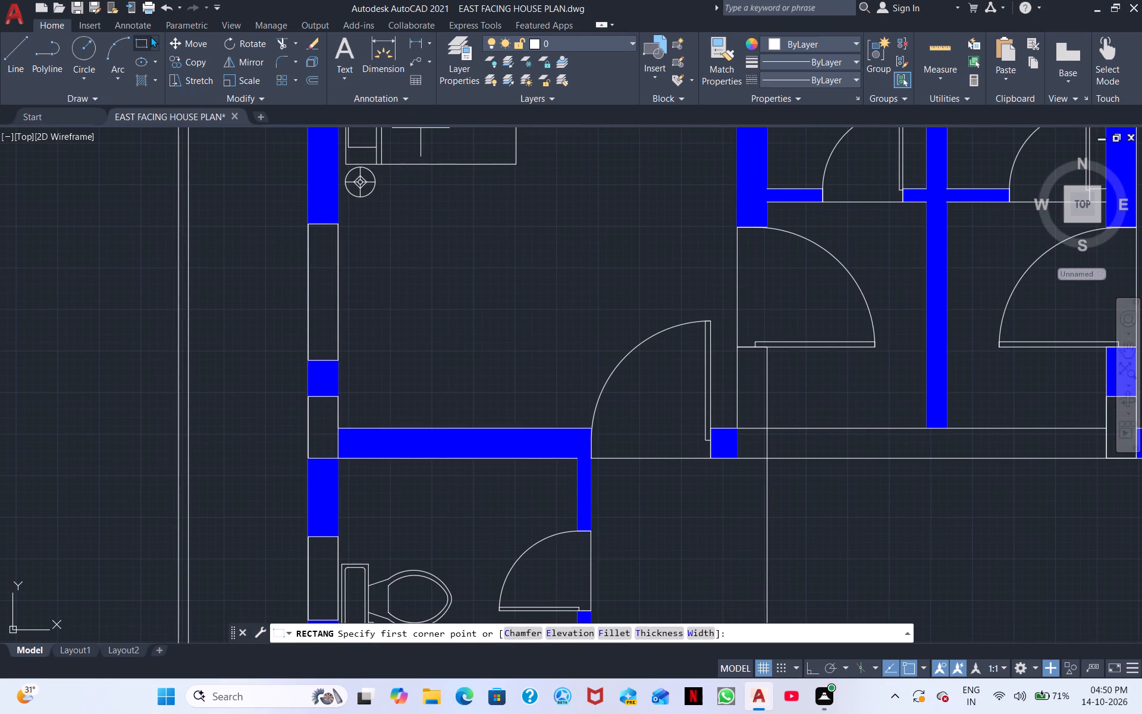
click(141, 42)
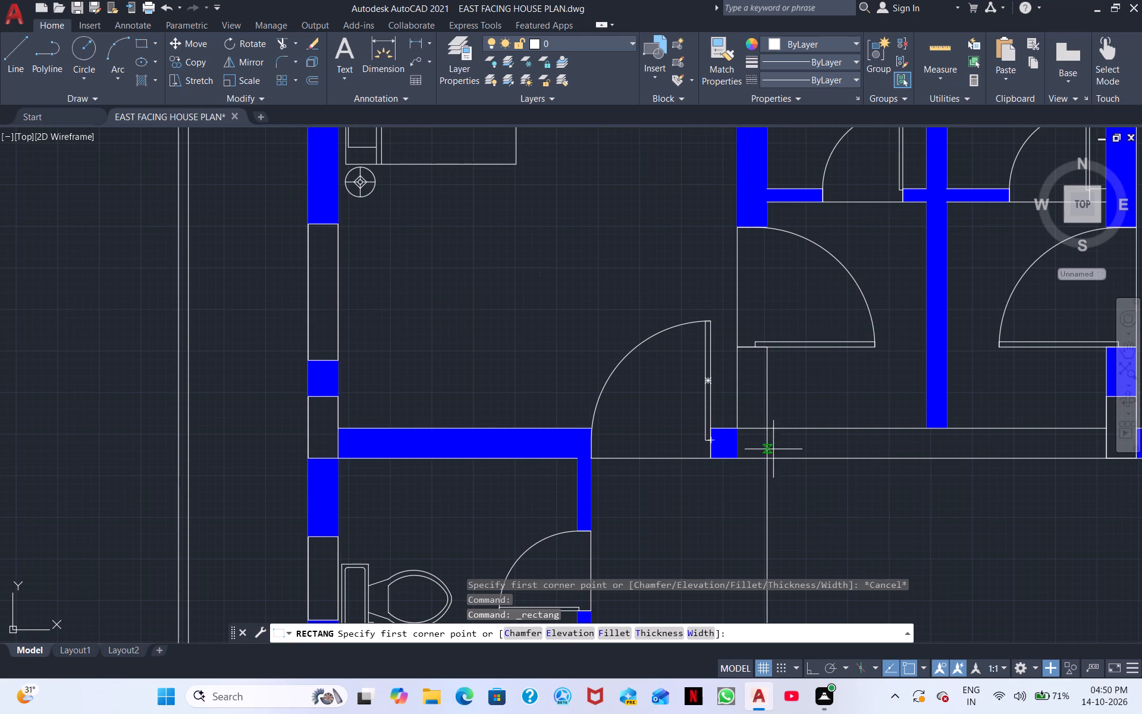
click(765, 460)
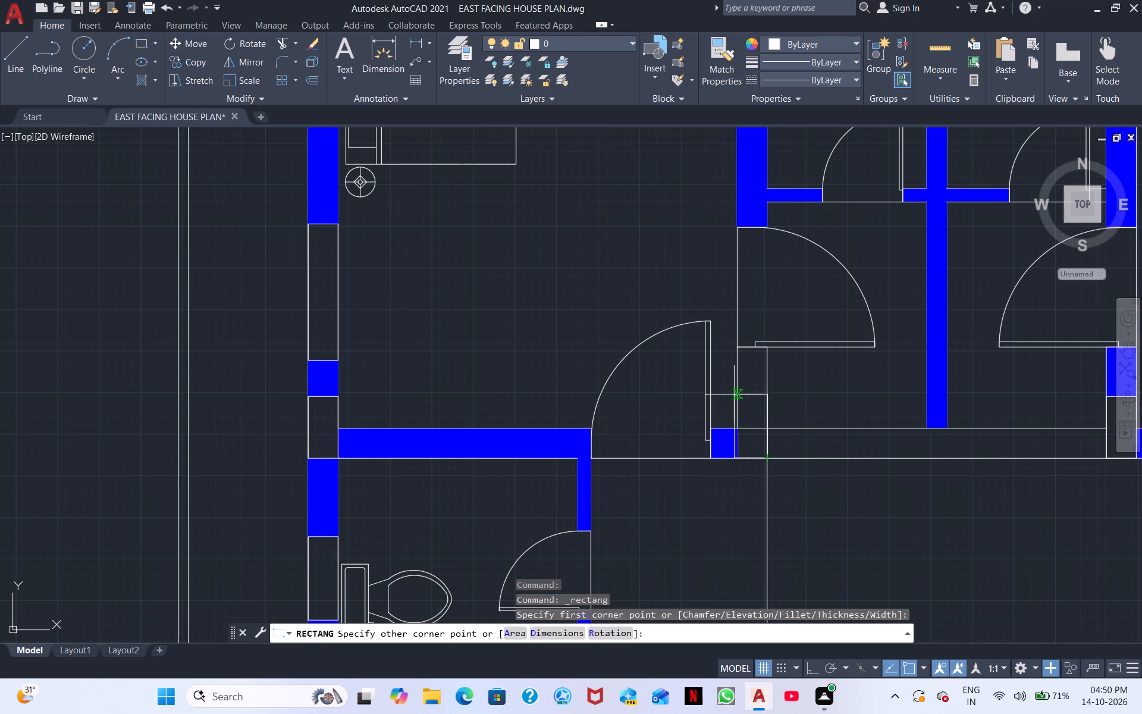
click(738, 396)
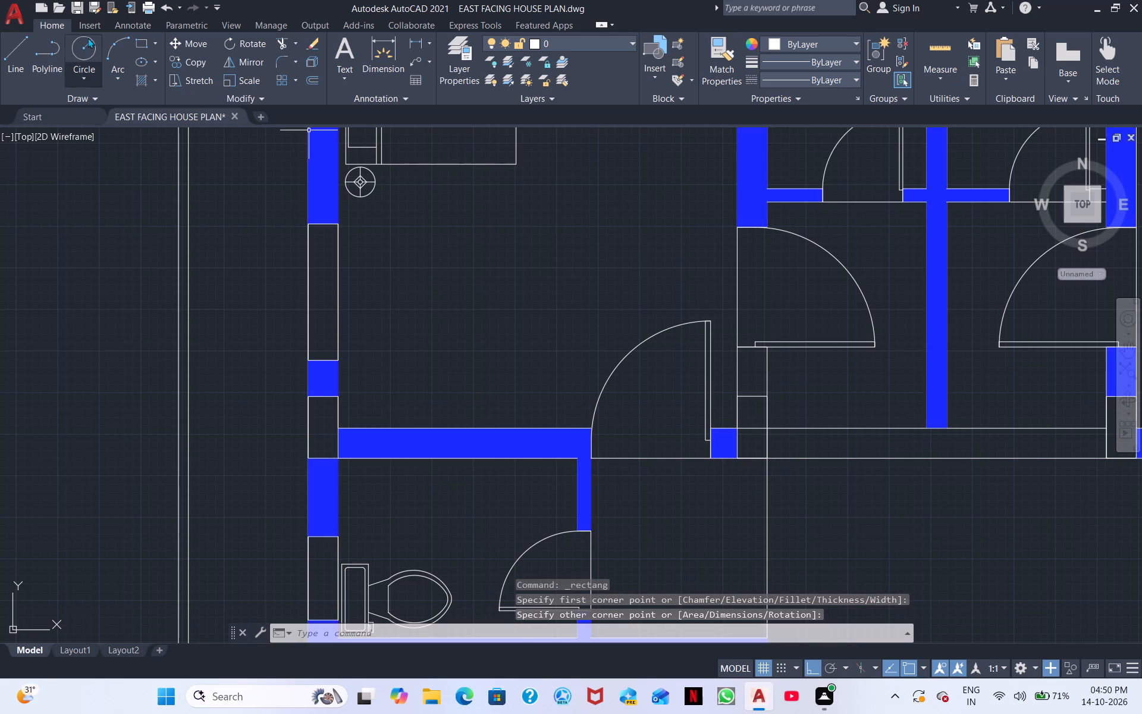
Trim the wall line crossing the inside of the new column rectangle.
click(282, 46)
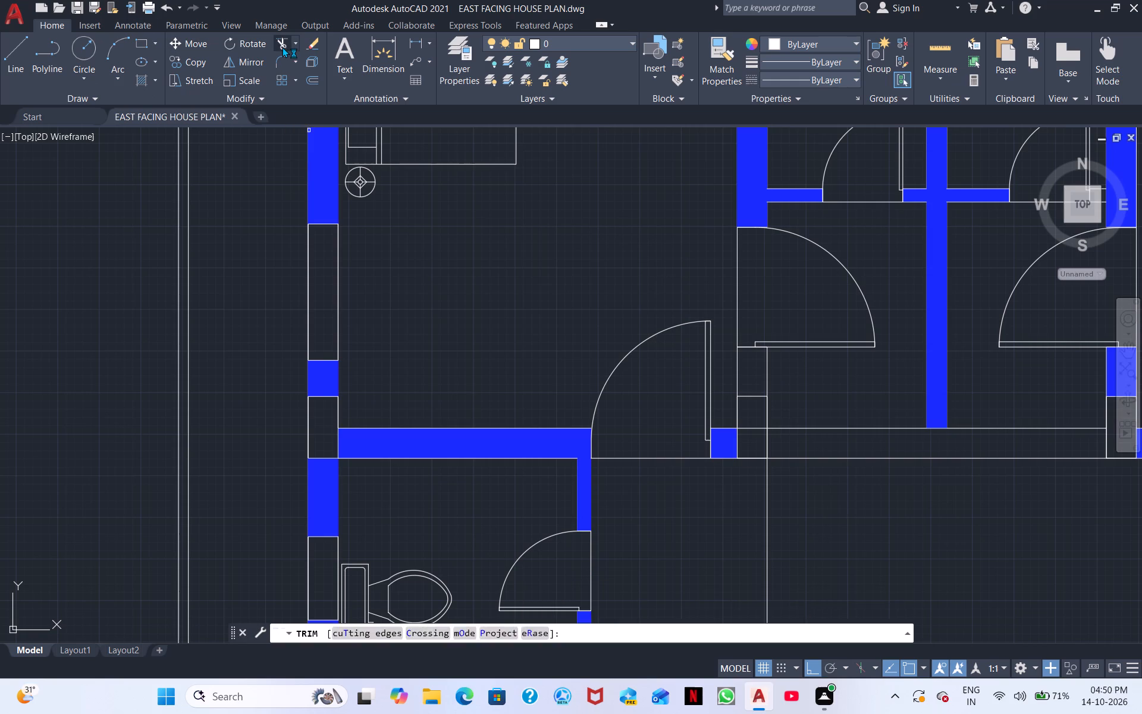
drag(755, 431, 752, 415)
scroll(751, 415, down, 1)
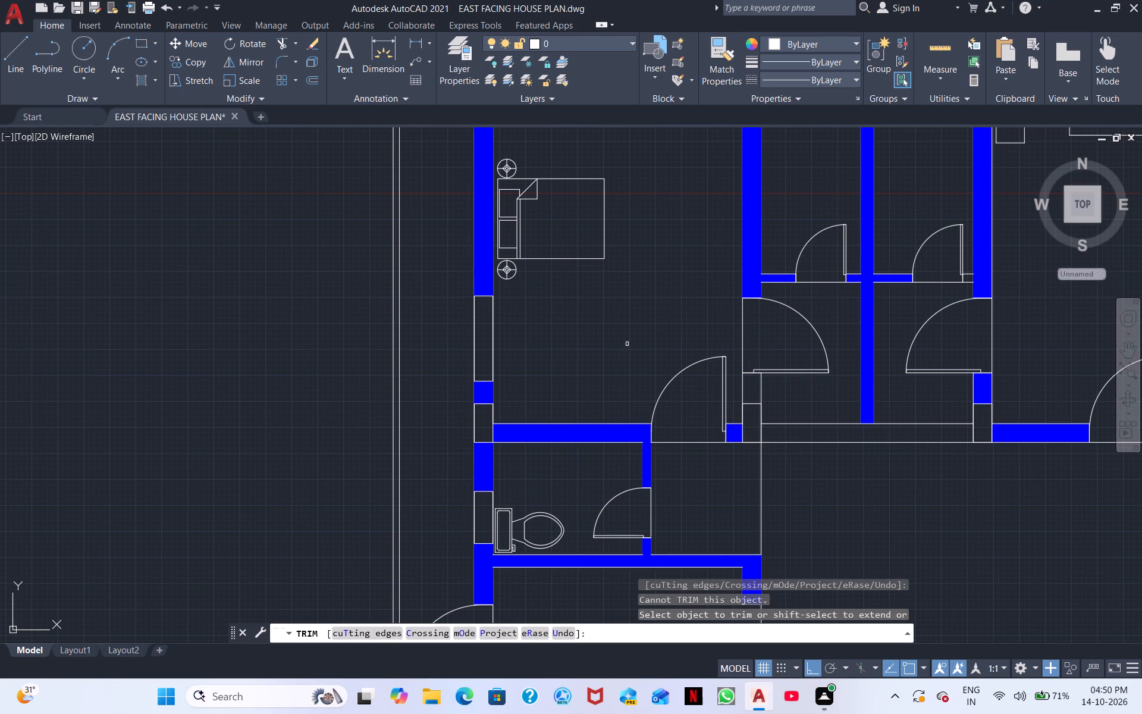
key(Escape)
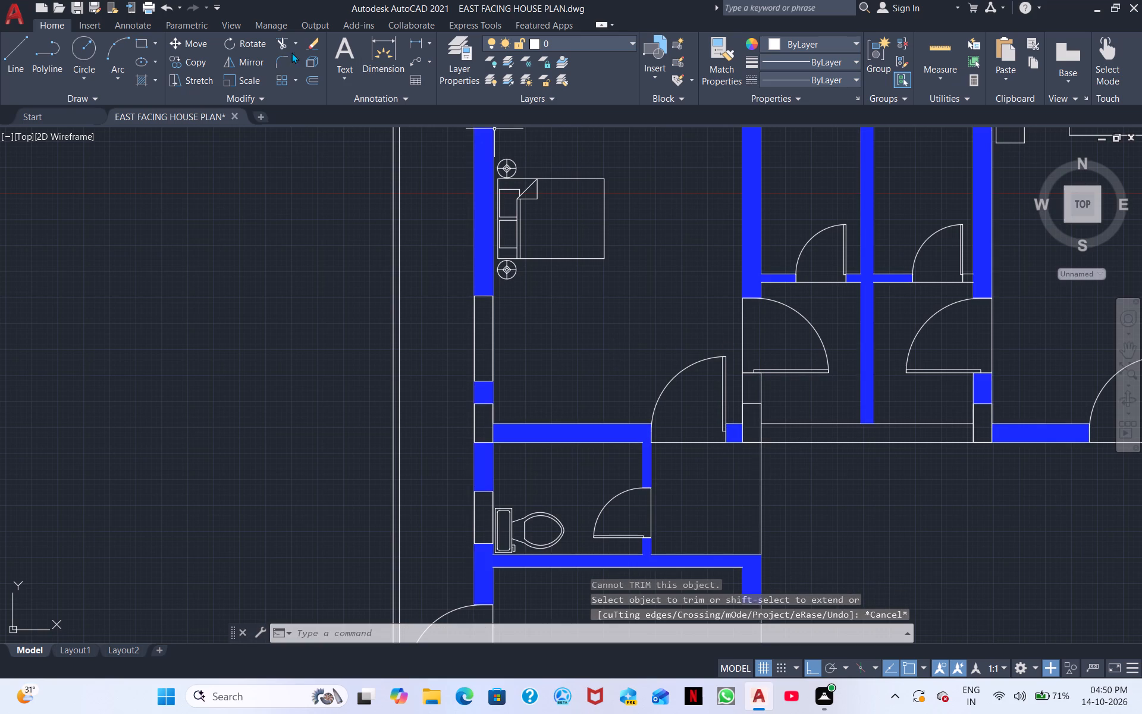
Fill the piece above the new column, the wall south of the bathroom lobbies and the north-wall gap at the dividing wall in solid blue.
click(149, 85)
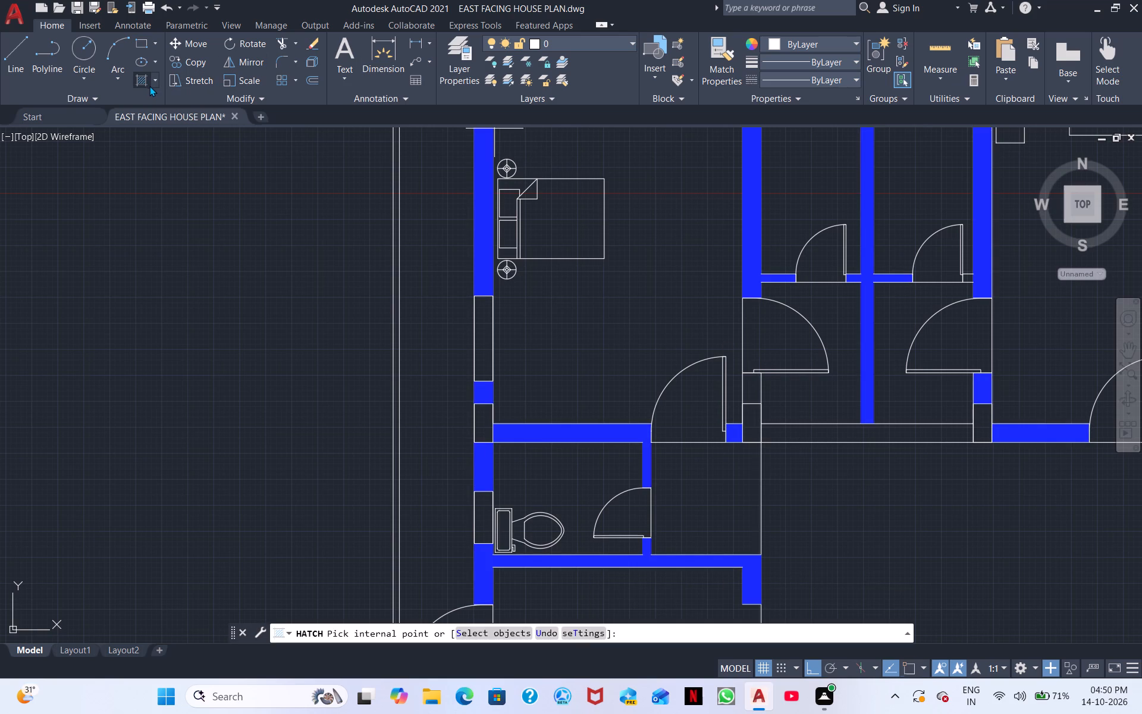
click(137, 67)
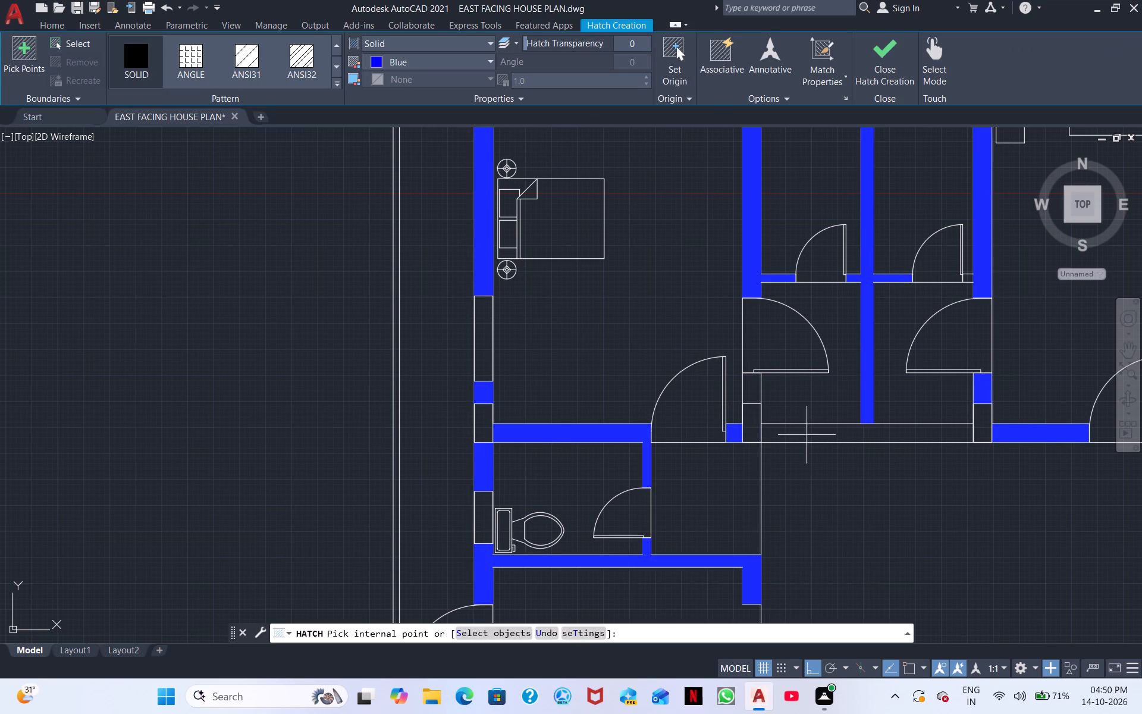
click(756, 394)
click(815, 432)
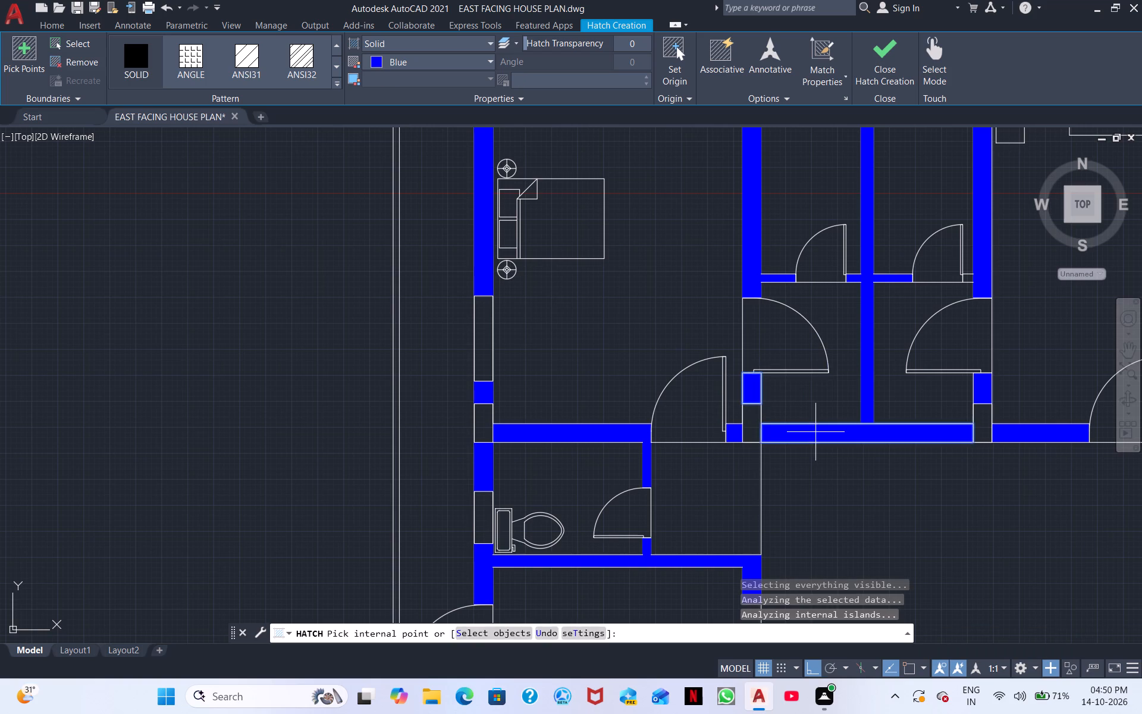
middle_drag(896, 409, 813, 702)
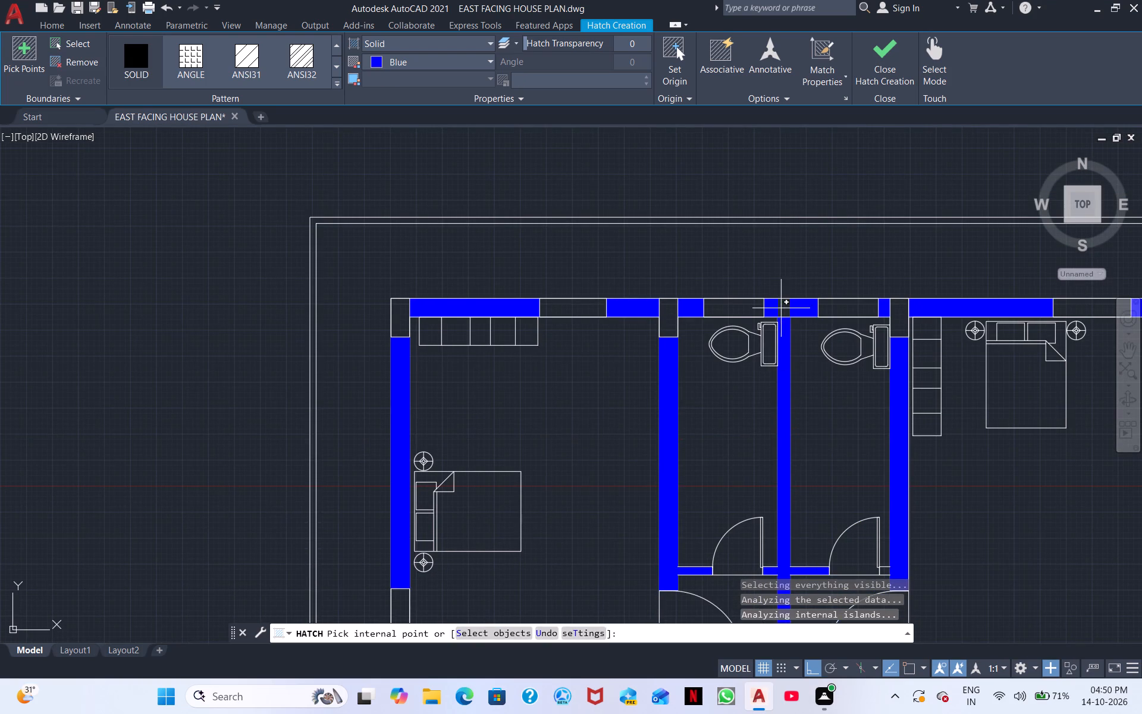
click(783, 308)
scroll(789, 323, down, 1)
middle_drag(871, 384, 671, 225)
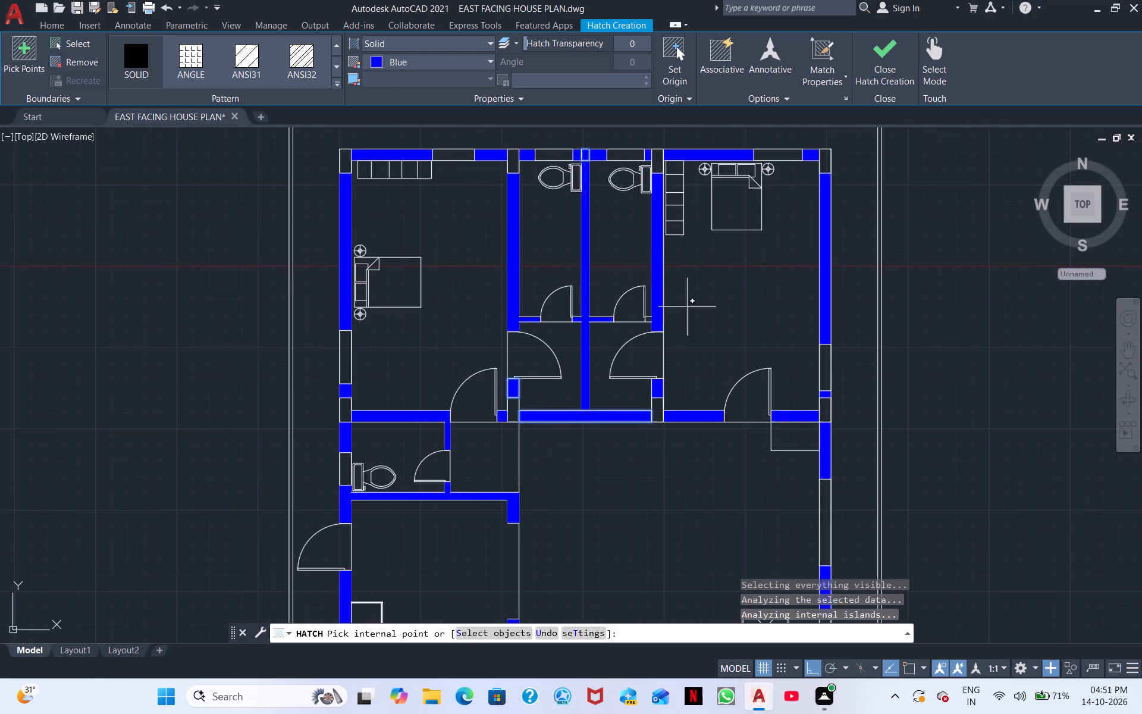
middle_drag(697, 331, 651, 200)
middle_drag(657, 333, 648, 228)
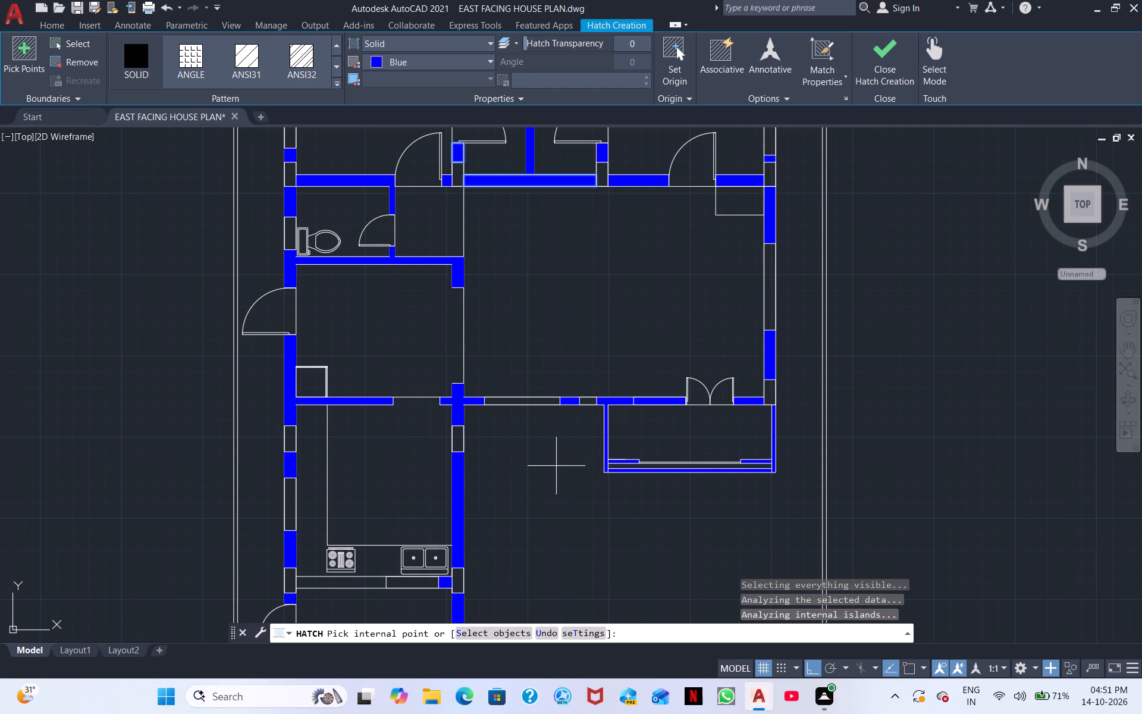
key(Escape)
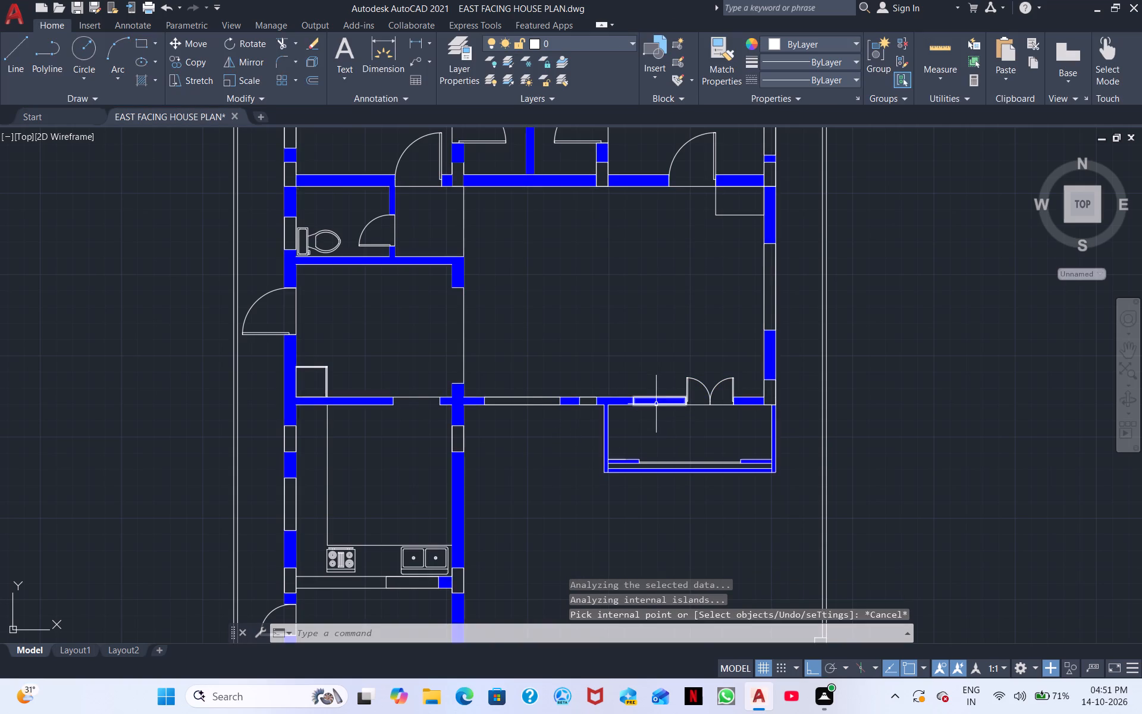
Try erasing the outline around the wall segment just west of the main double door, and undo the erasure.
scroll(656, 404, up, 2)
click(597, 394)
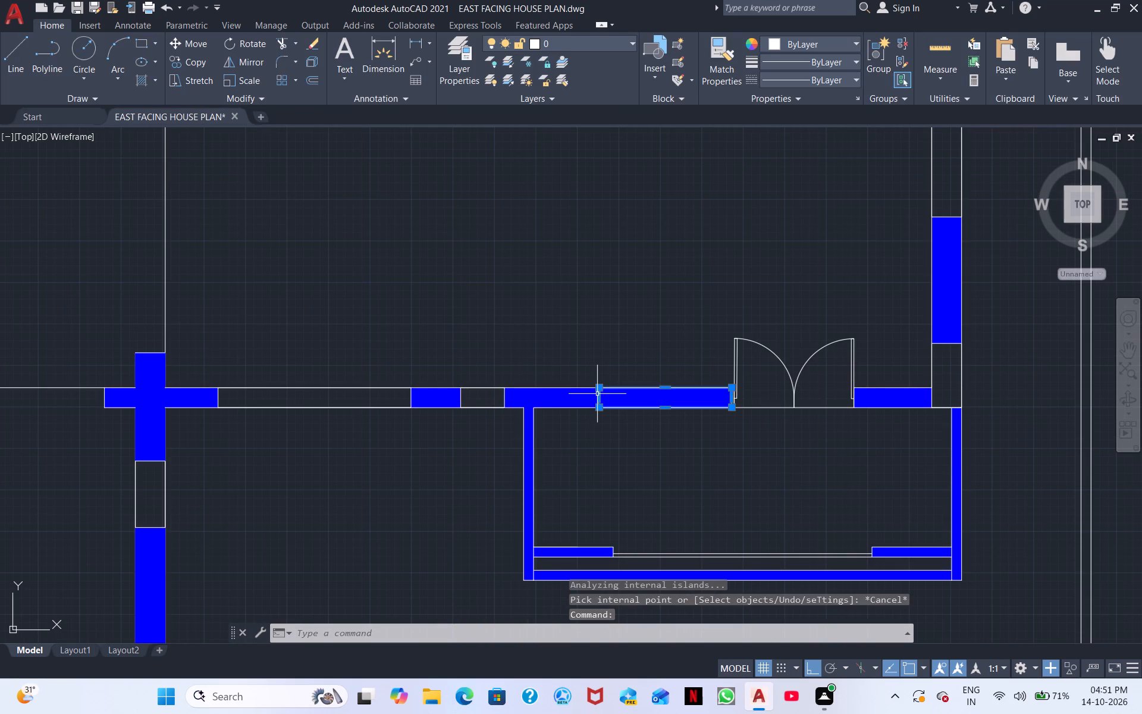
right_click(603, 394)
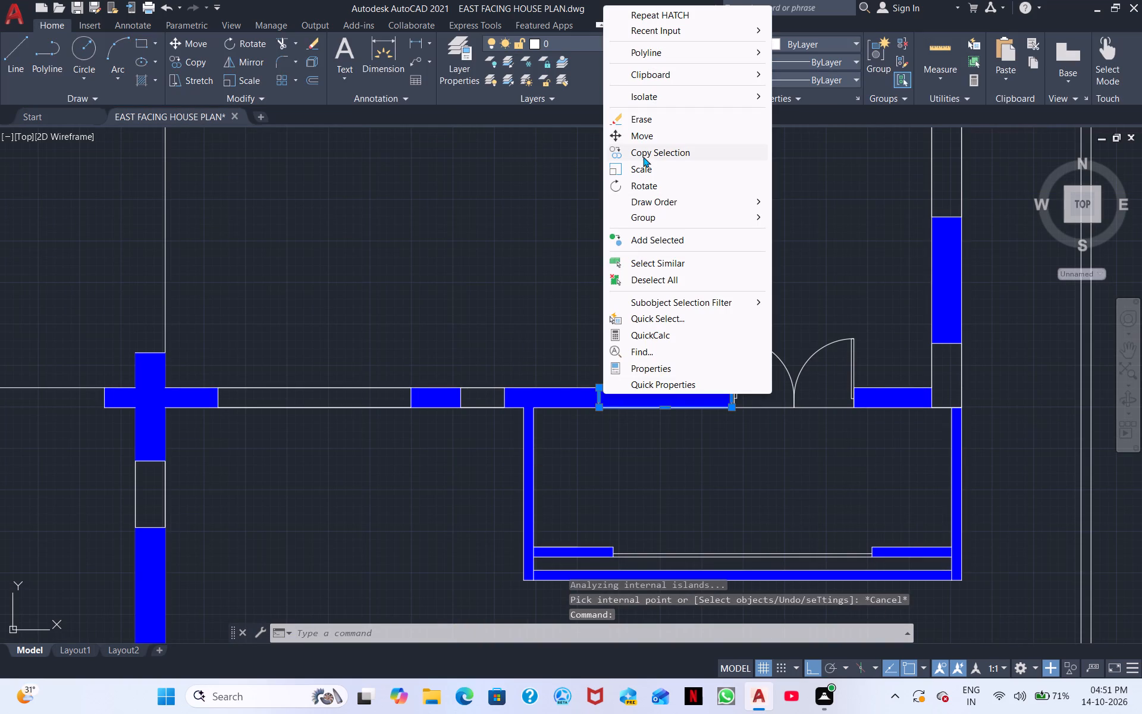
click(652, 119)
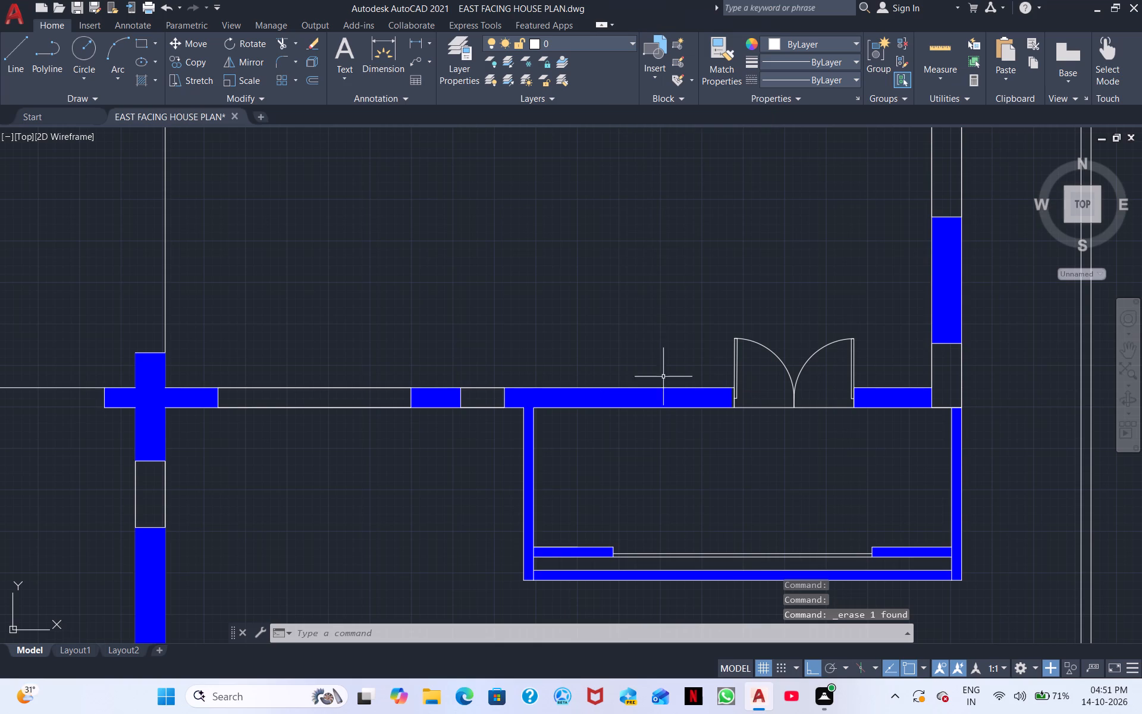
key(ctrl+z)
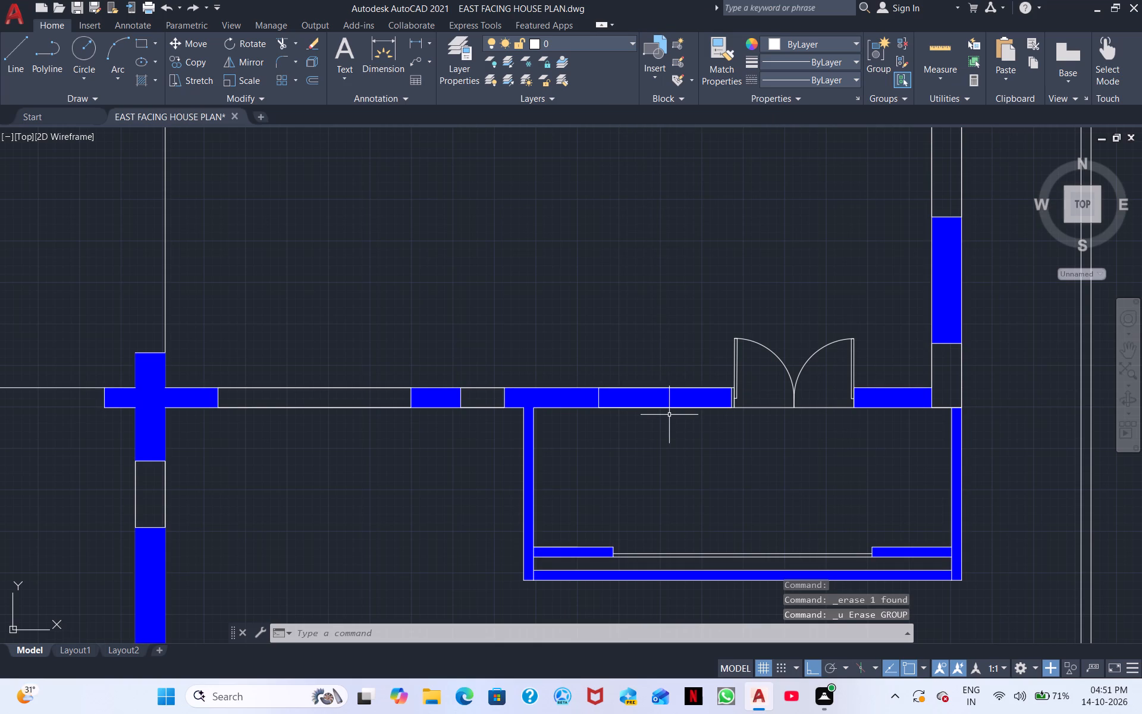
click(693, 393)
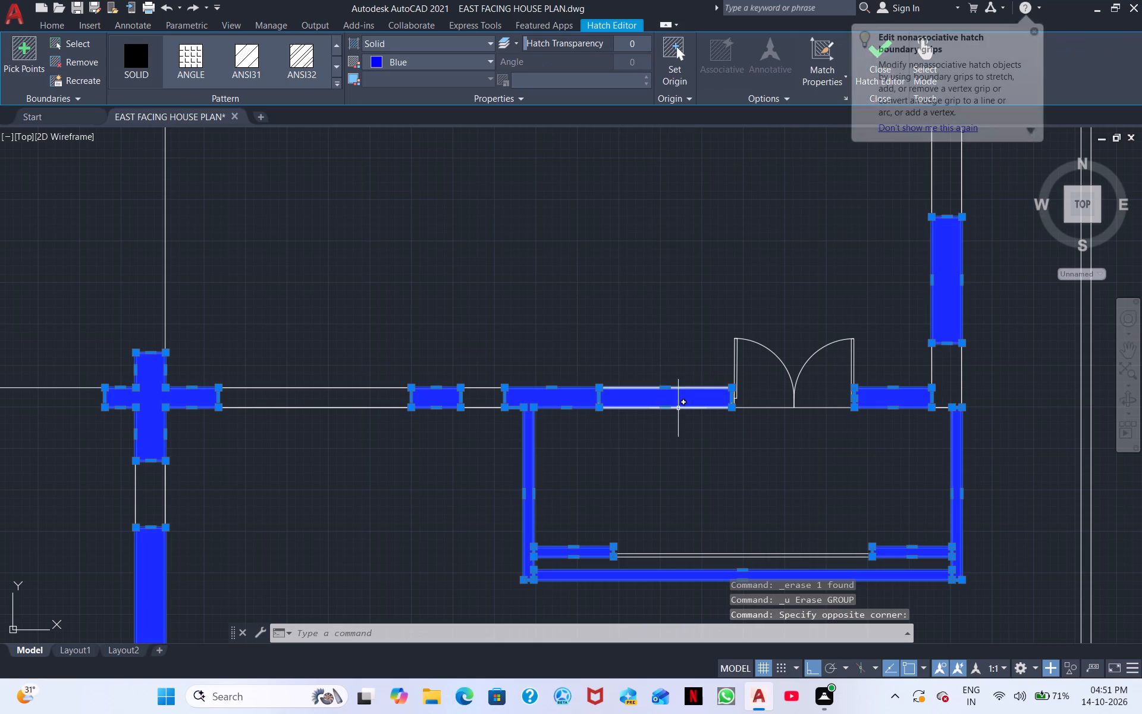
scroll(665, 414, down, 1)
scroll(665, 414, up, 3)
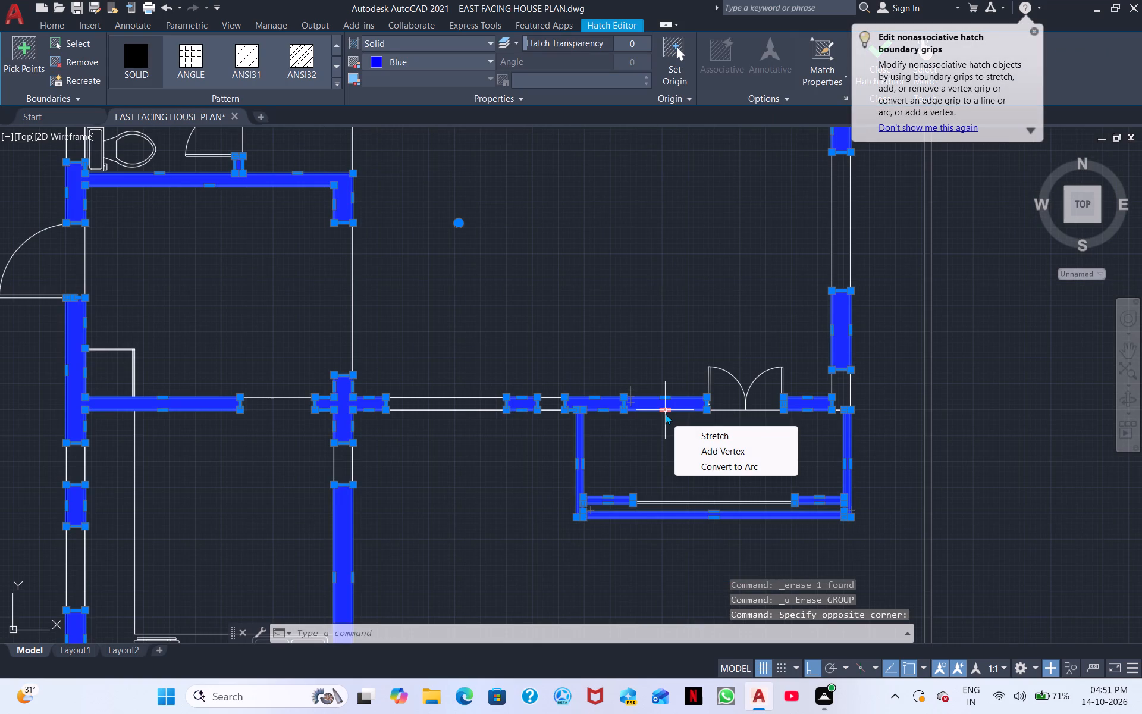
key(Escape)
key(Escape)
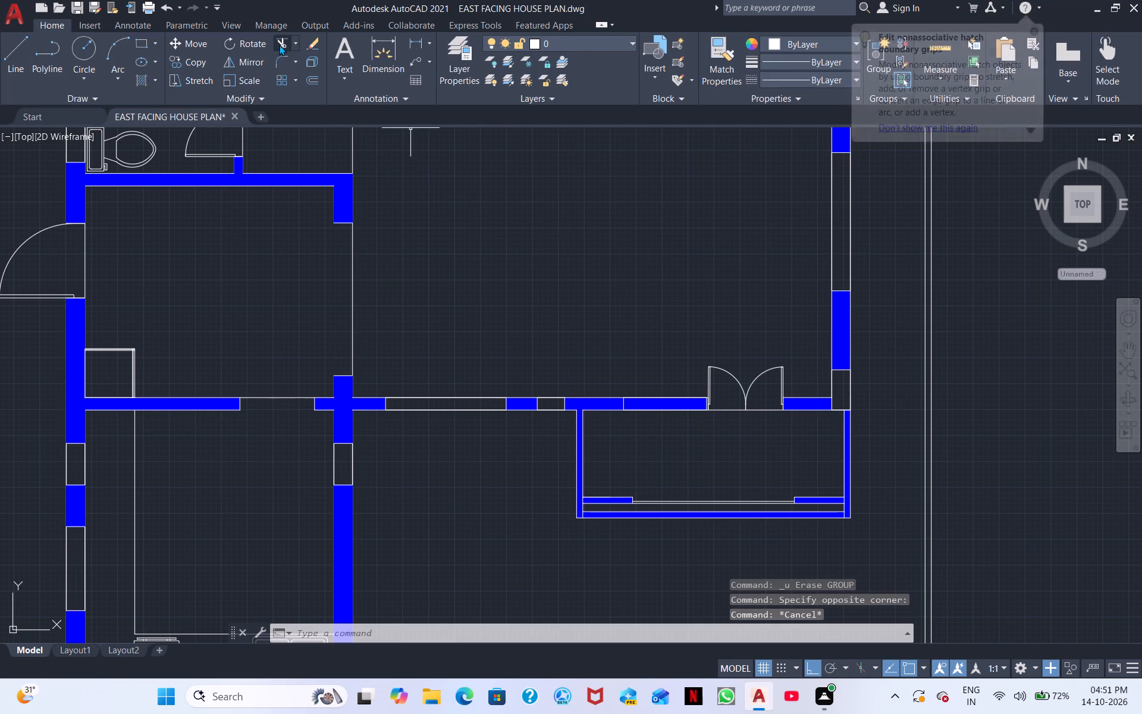
Trim away the blue fill in the wall segment just west of the main double door.
click(279, 45)
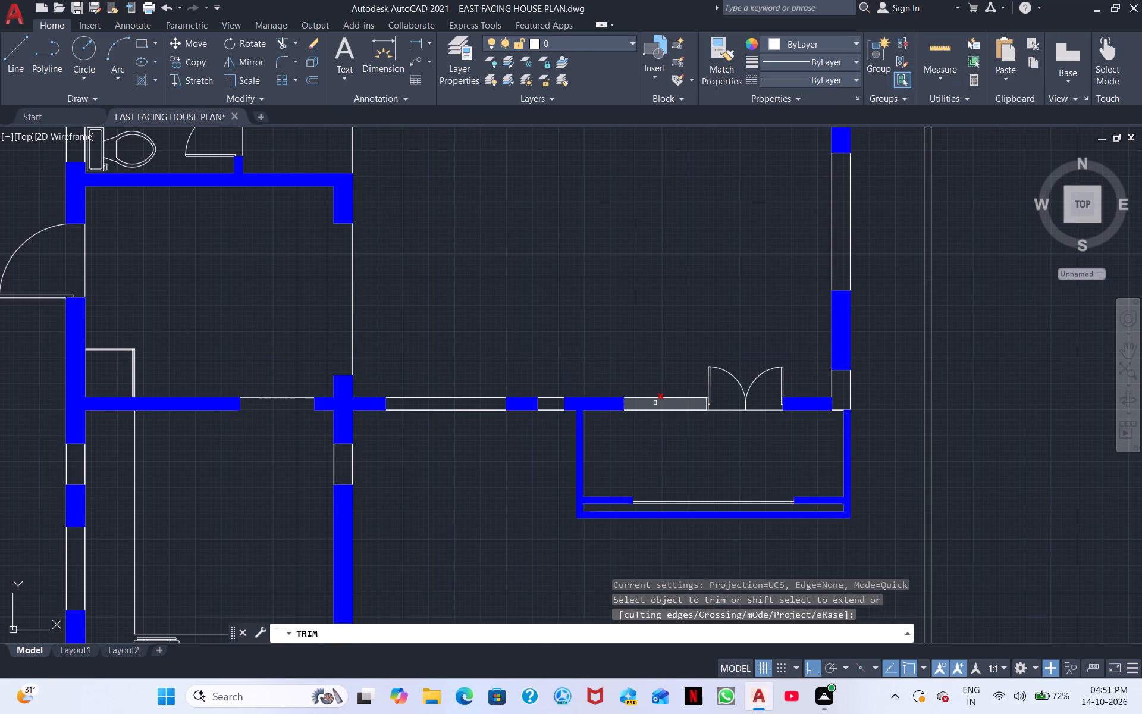
click(655, 403)
scroll(669, 479, down, 1)
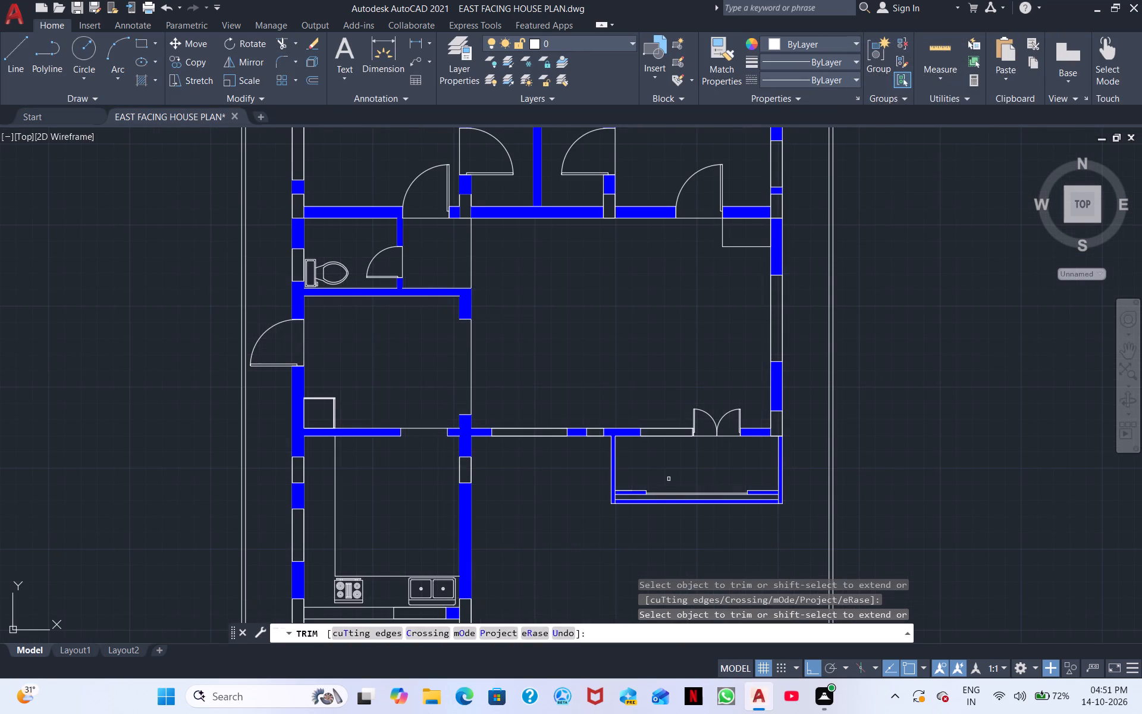
key(Escape)
Fill the four columns along the north wall with a solid hatch in white (255,255,255).
middle_drag(479, 588, 639, 547)
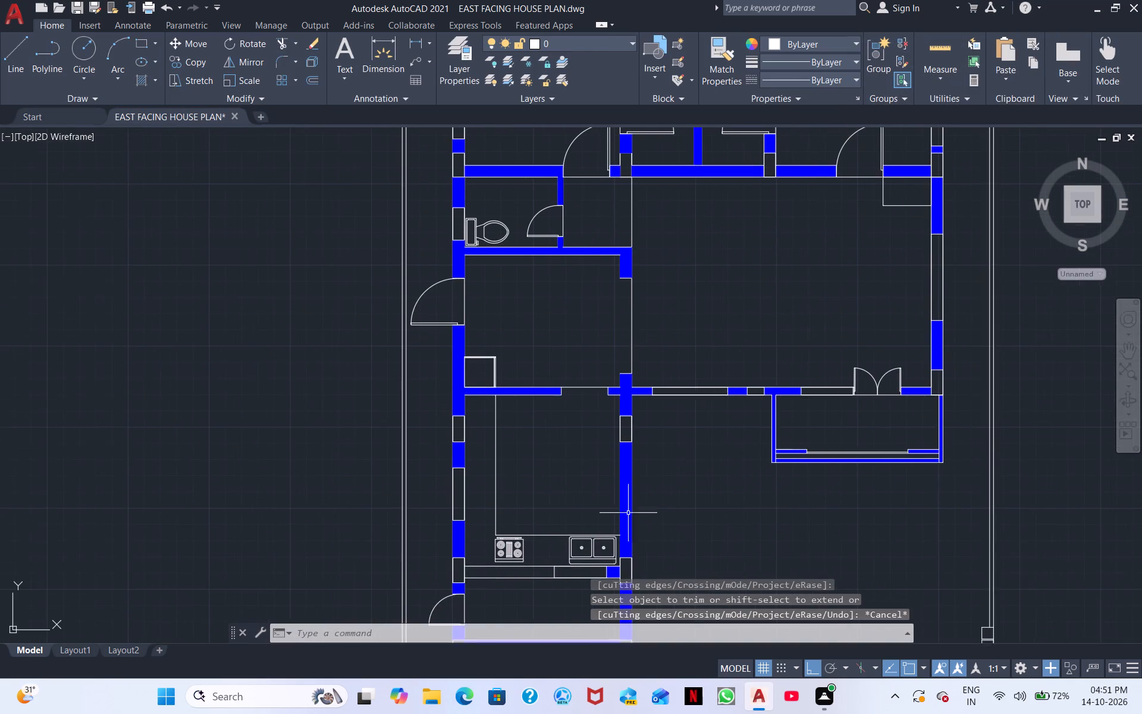
middle_drag(553, 419, 595, 522)
middle_drag(537, 429, 681, 497)
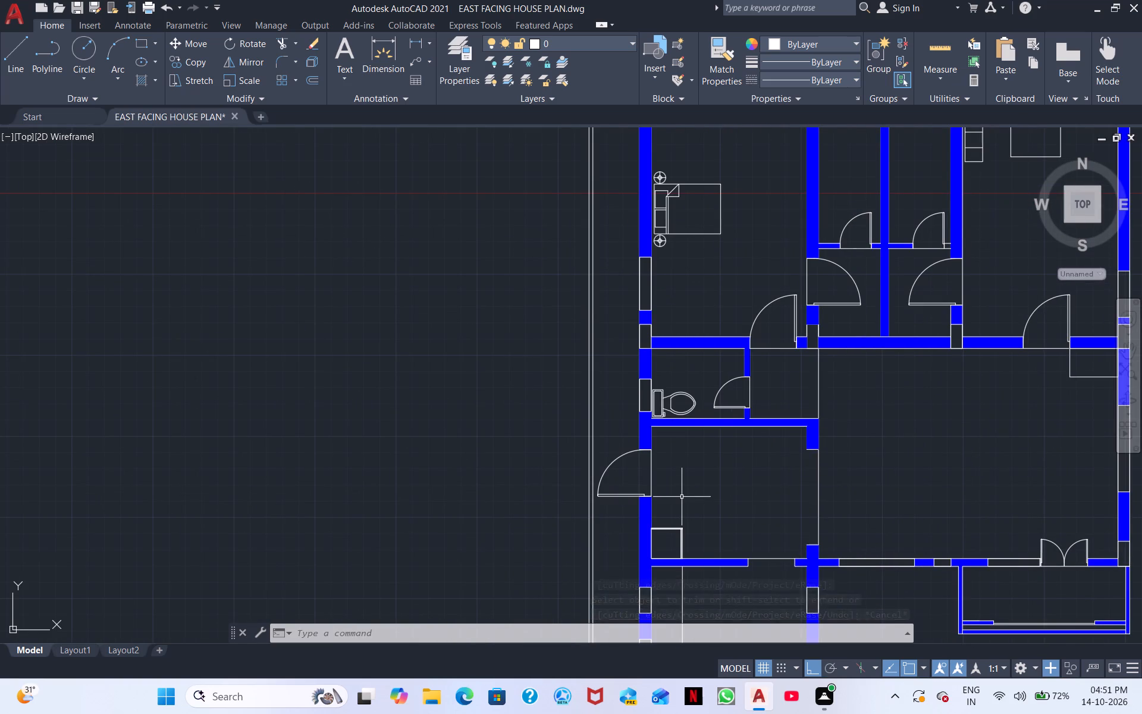
middle_drag(632, 465, 600, 583)
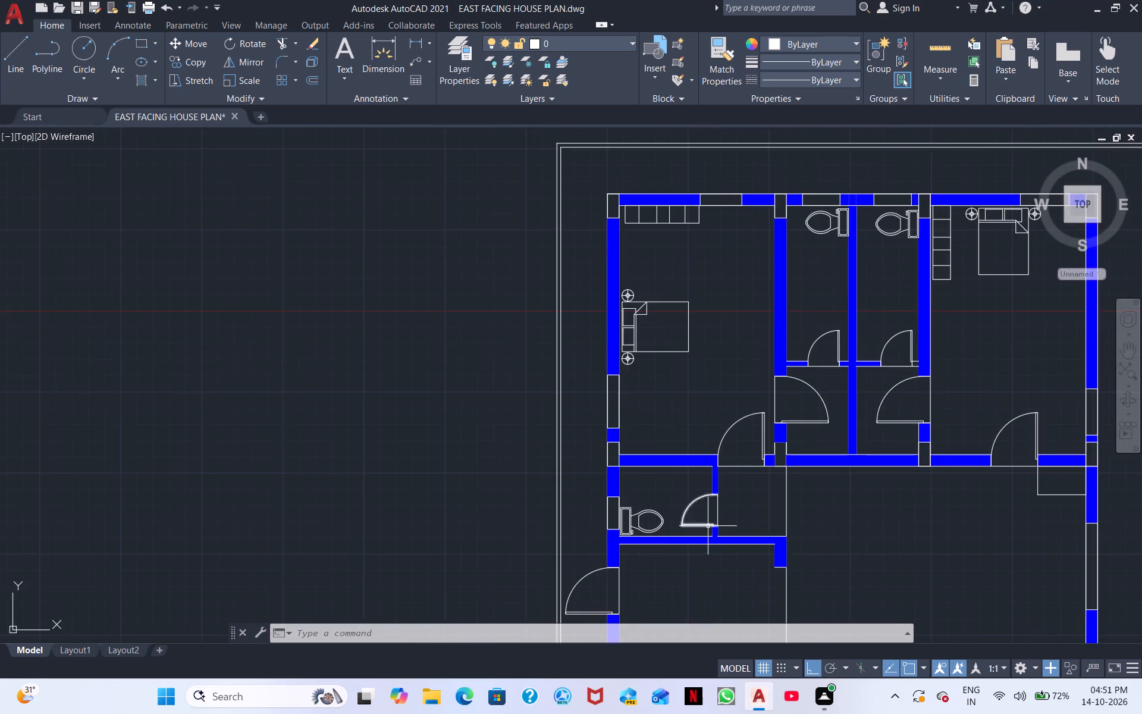
middle_drag(708, 526, 556, 543)
middle_drag(597, 535, 505, 478)
middle_drag(519, 462, 586, 561)
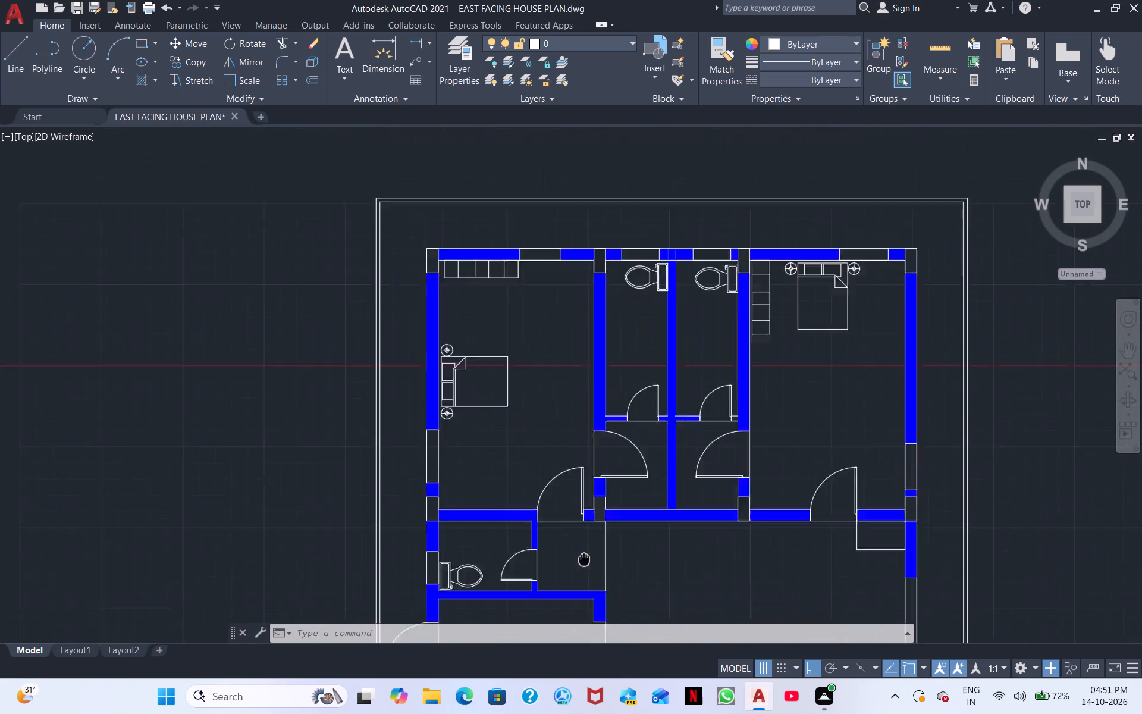
middle_drag(586, 561, 618, 600)
middle_drag(560, 397, 573, 487)
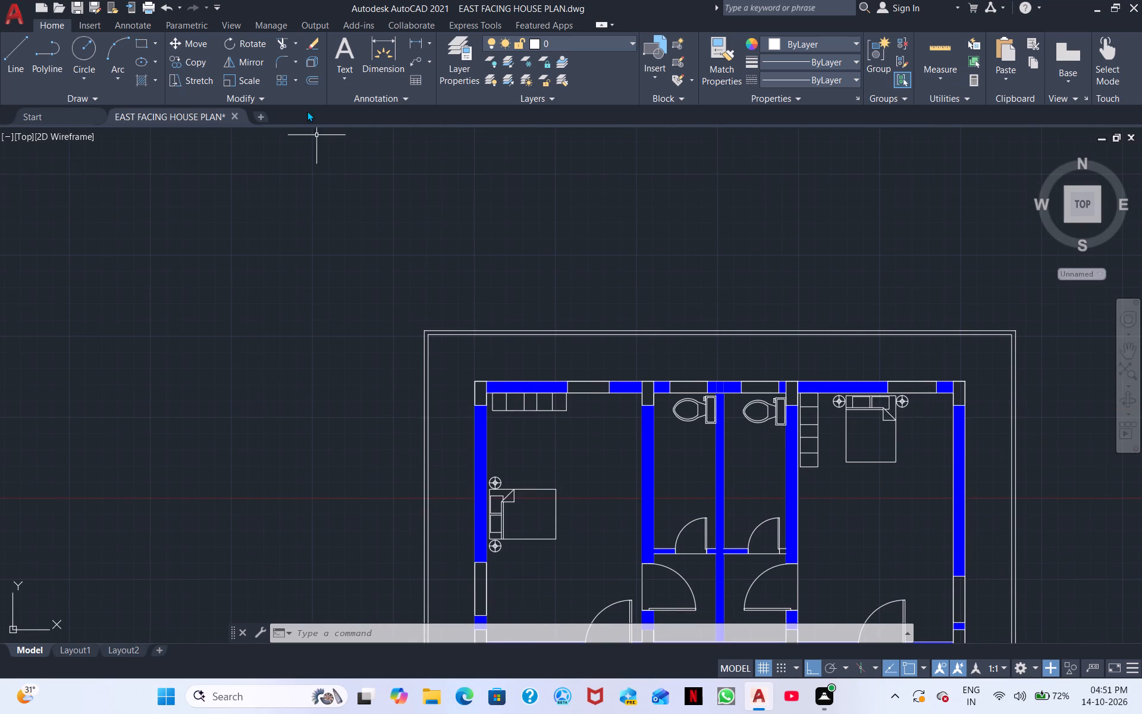
click(143, 78)
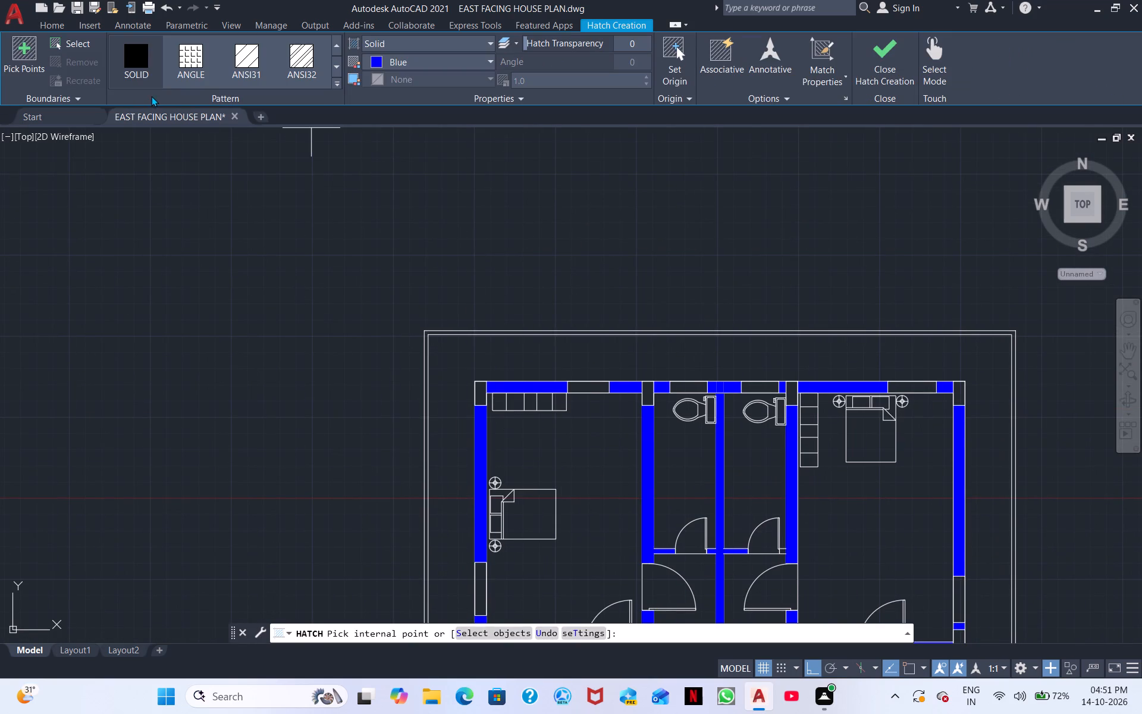
click(146, 73)
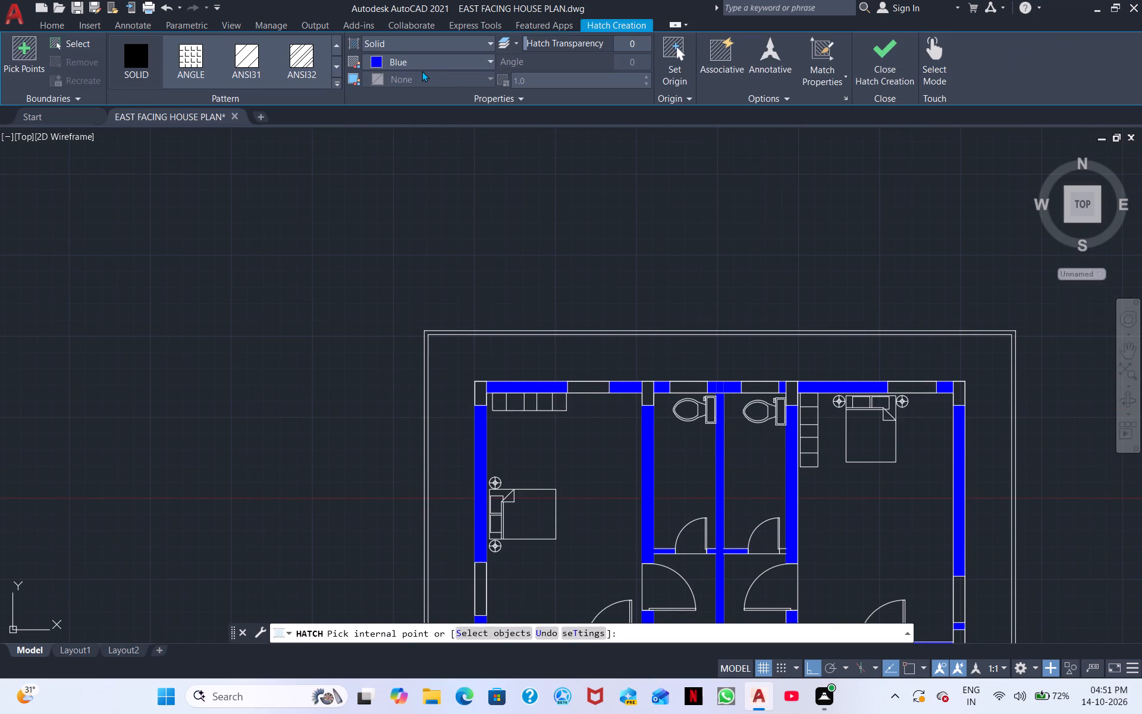
click(426, 65)
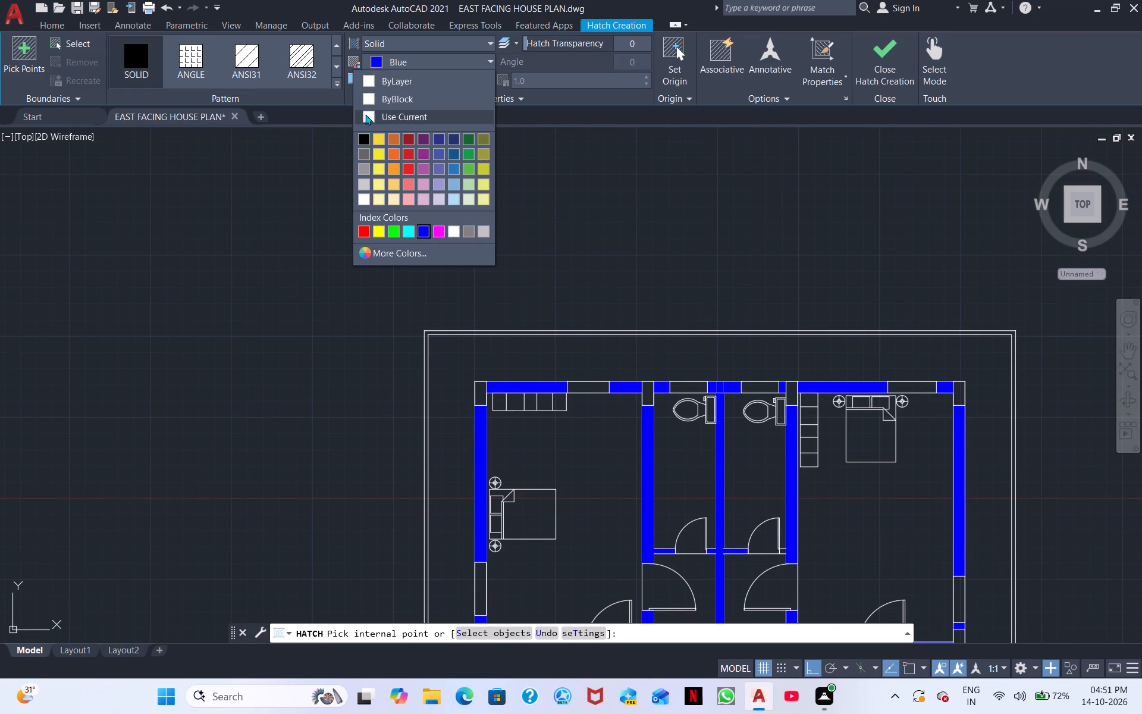
click(359, 196)
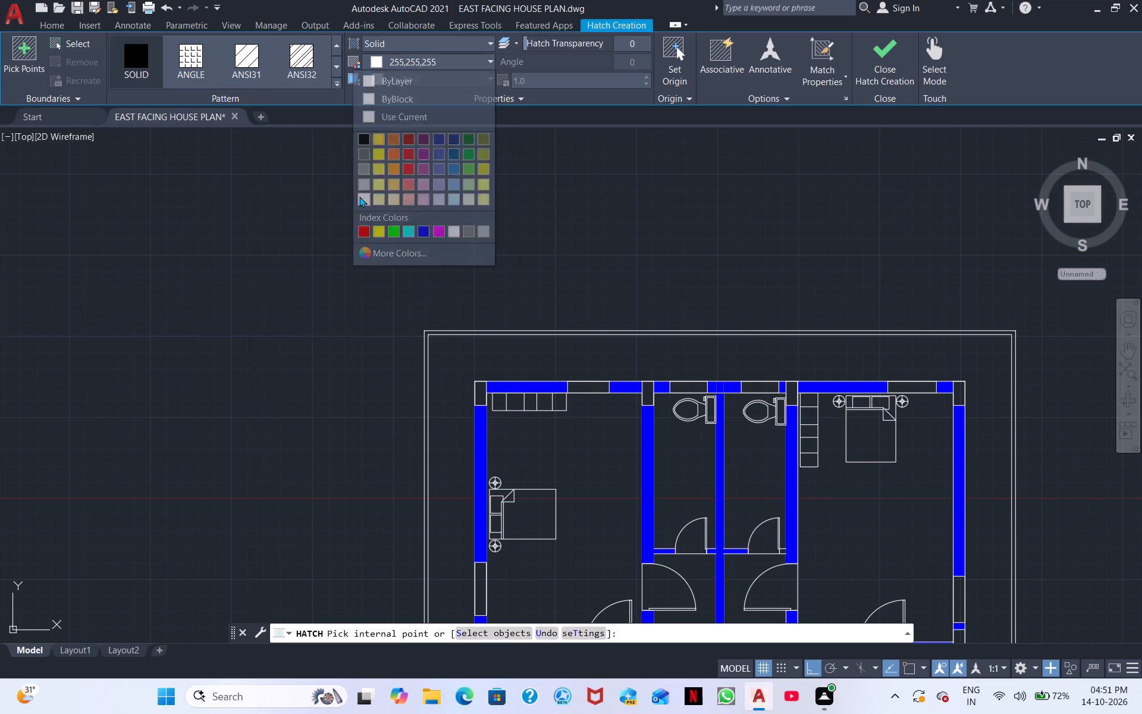
scroll(560, 398, up, 3)
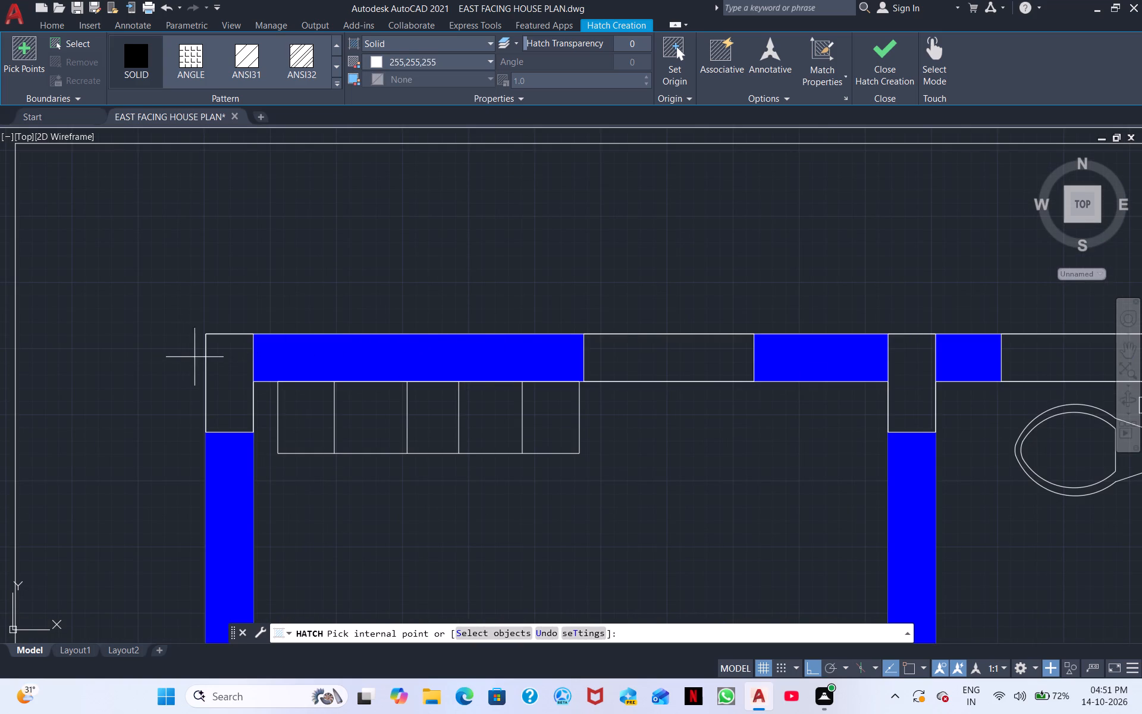
click(224, 369)
middle_drag(563, 487, 534, 495)
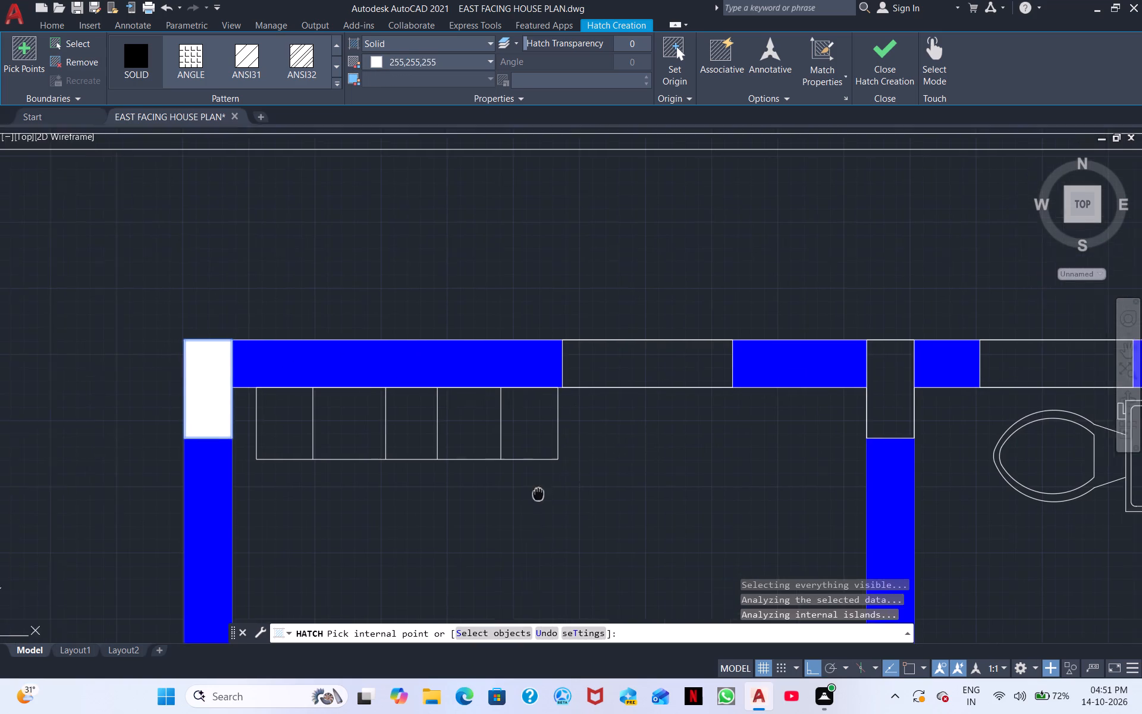
middle_drag(534, 495, 286, 509)
click(648, 397)
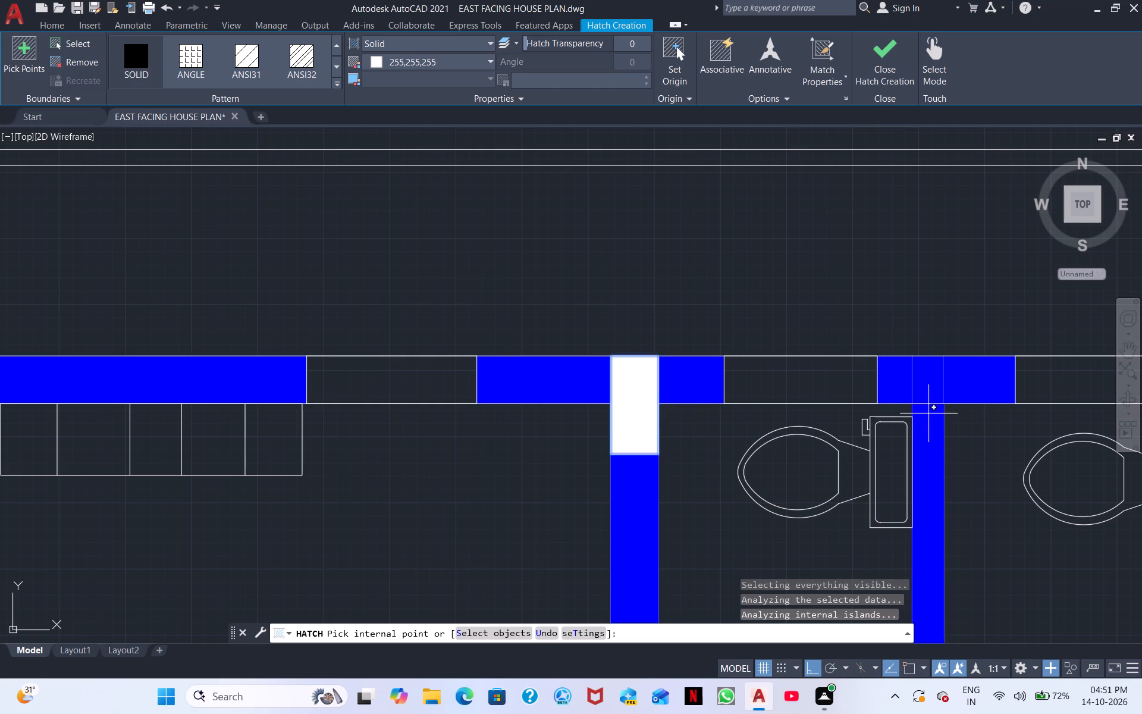
middle_drag(868, 453, 473, 436)
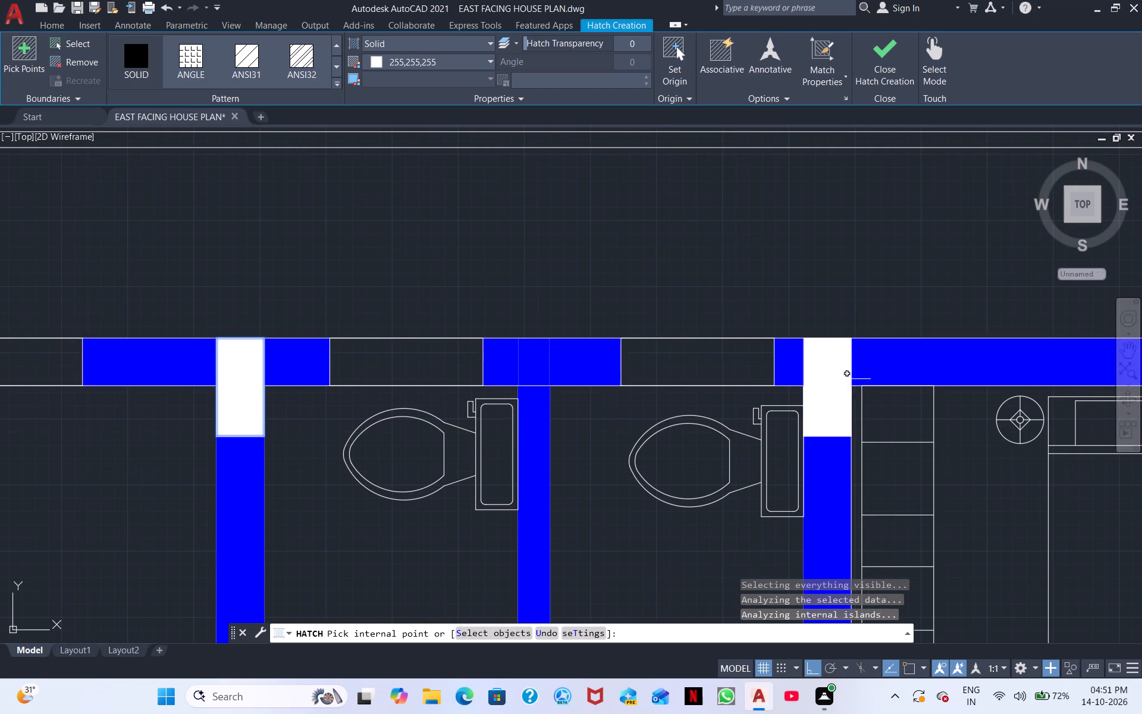
click(842, 379)
middle_drag(944, 421, 484, 453)
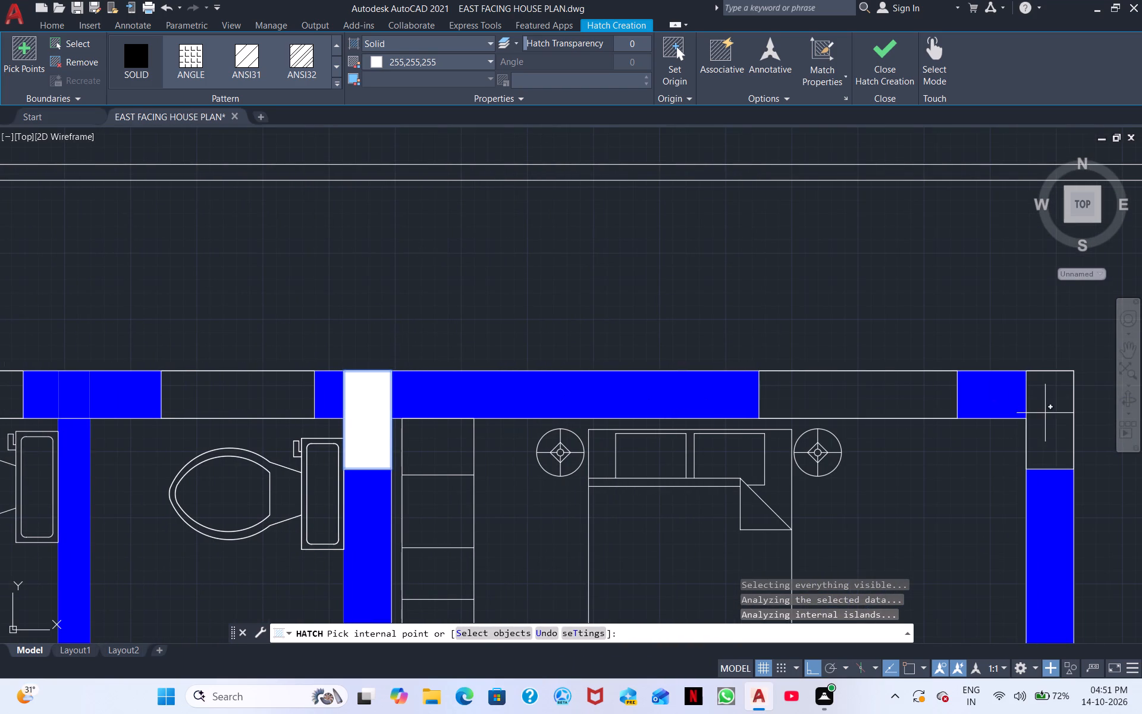
click(1046, 412)
Fill the east-wall columns at the north-east bedroom's south corner and beside the main double door in solid white.
middle_drag(868, 476, 861, 199)
scroll(857, 199, down, 2)
middle_drag(829, 362, 808, 233)
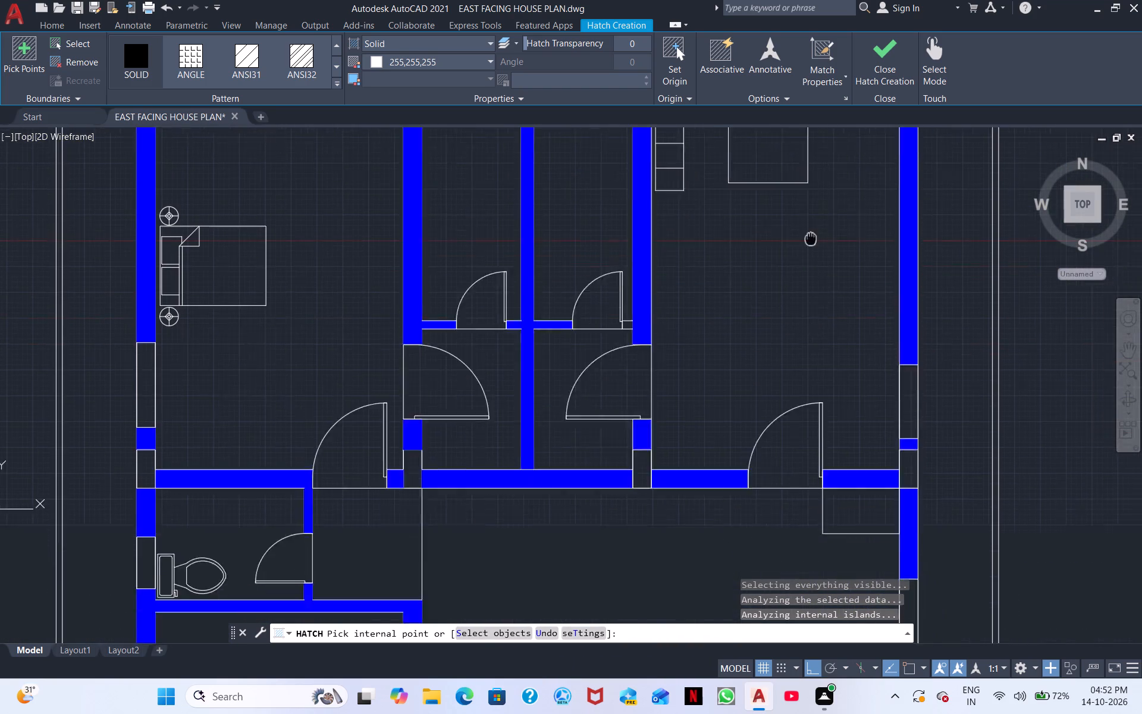
middle_drag(808, 233, 795, 216)
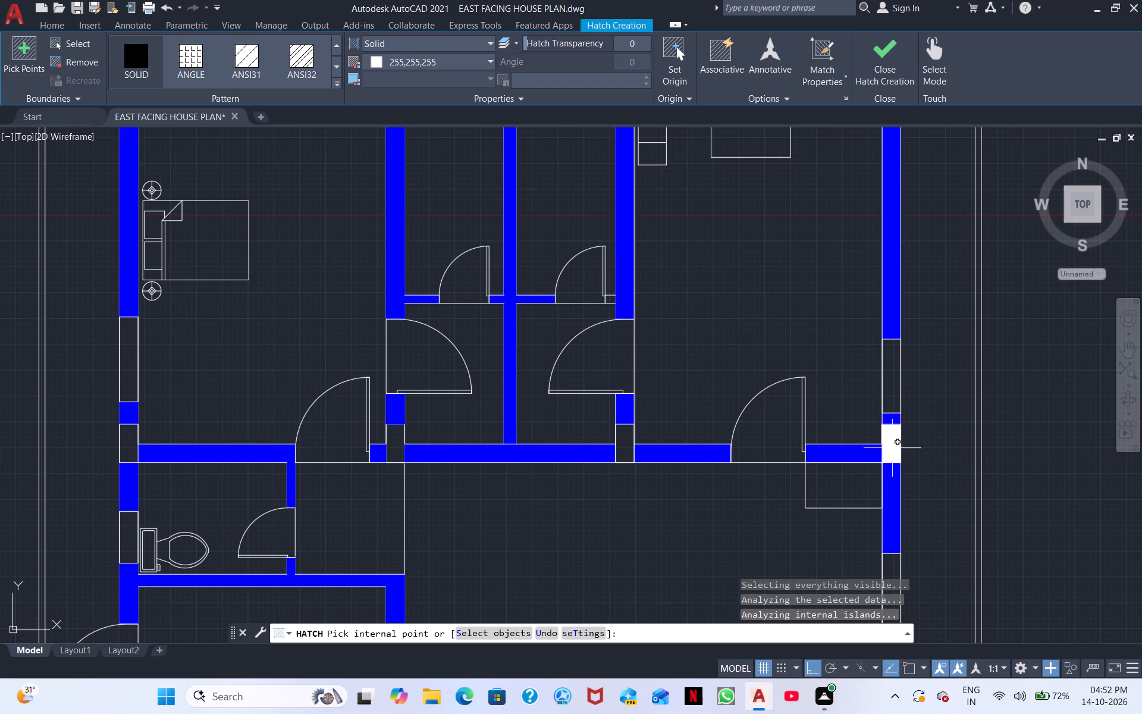
click(892, 450)
middle_drag(959, 515, 929, 274)
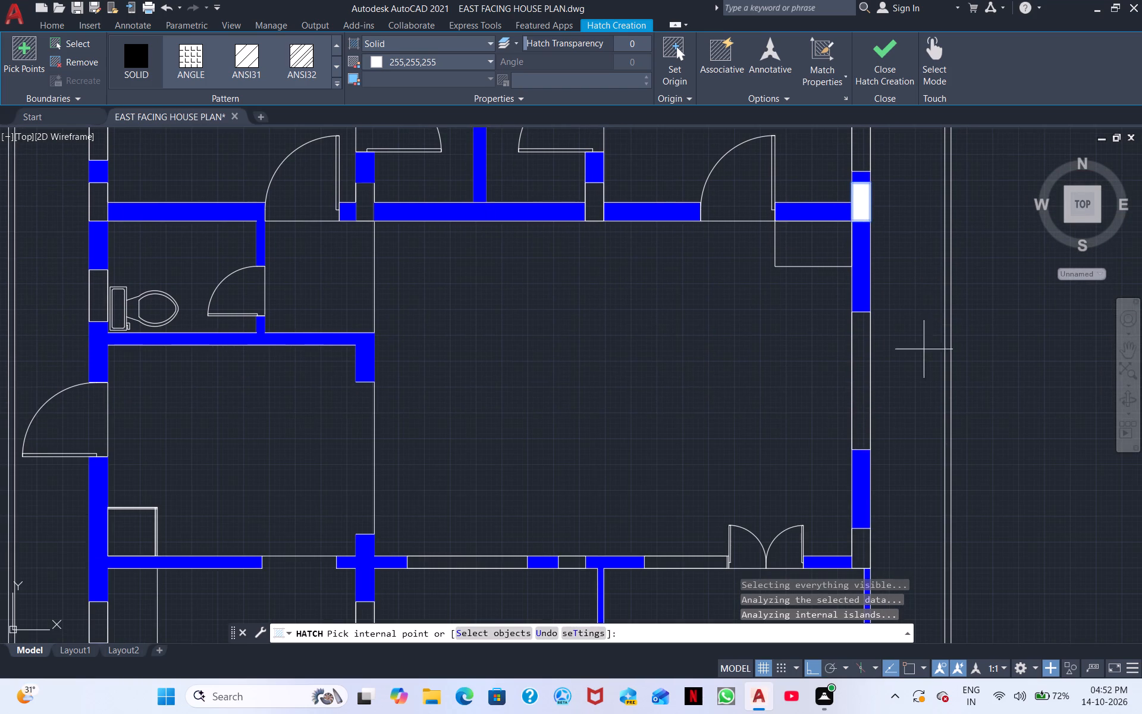
middle_drag(934, 415, 918, 309)
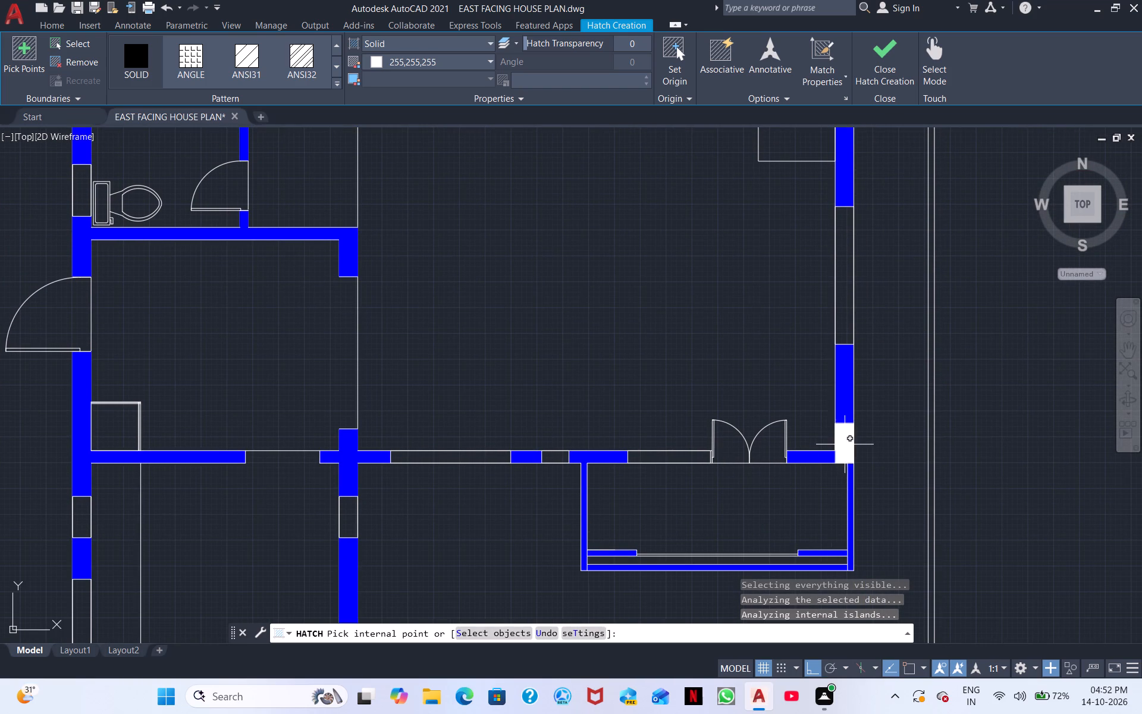
click(846, 444)
Fill the small column in the wall just west of the entrance porch and the upper column in the kitchen's east wall in solid white.
middle_drag(532, 443, 633, 416)
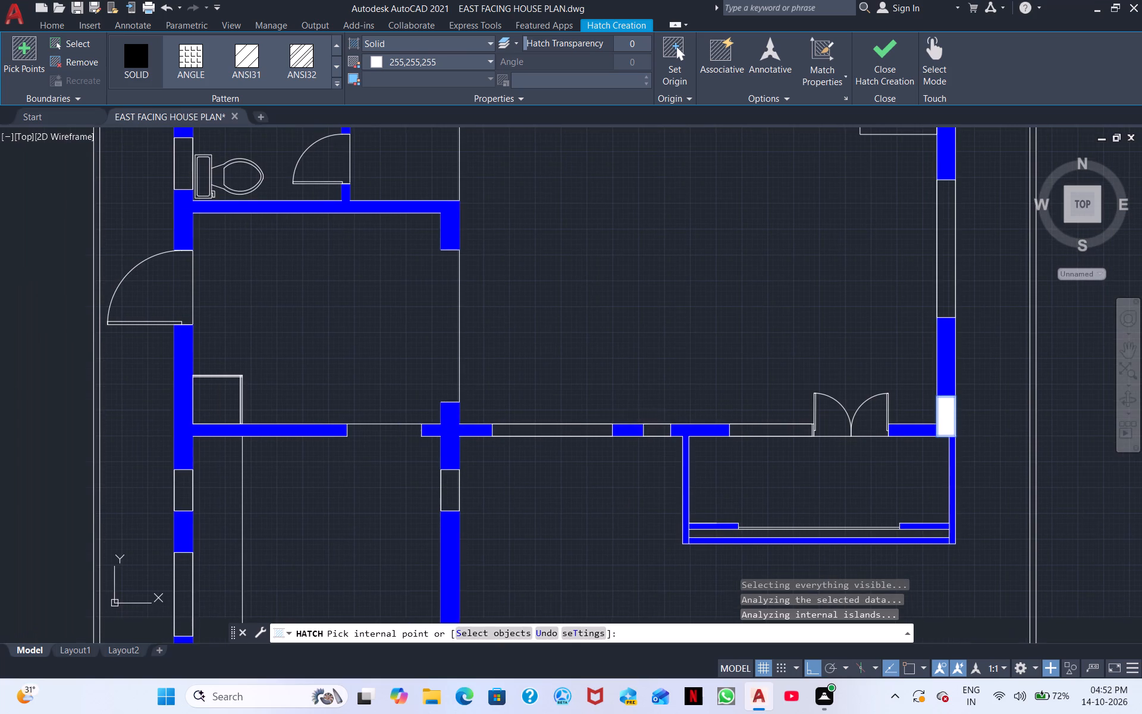
click(661, 427)
middle_drag(532, 466, 557, 448)
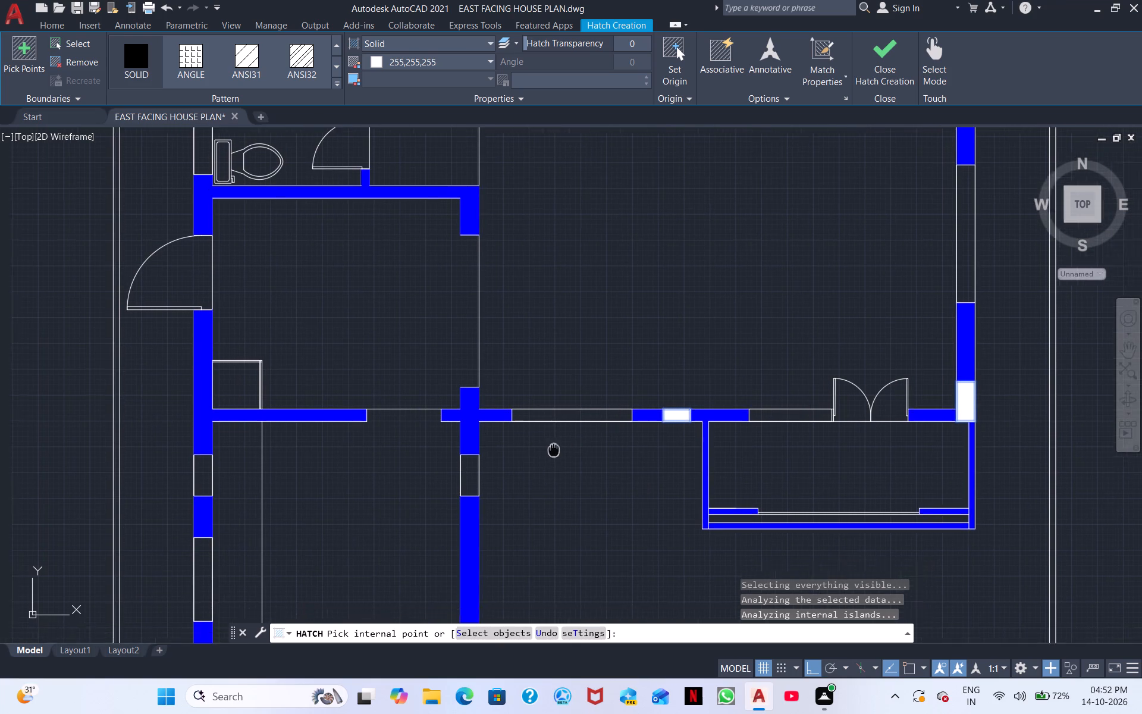
middle_drag(557, 448, 592, 428)
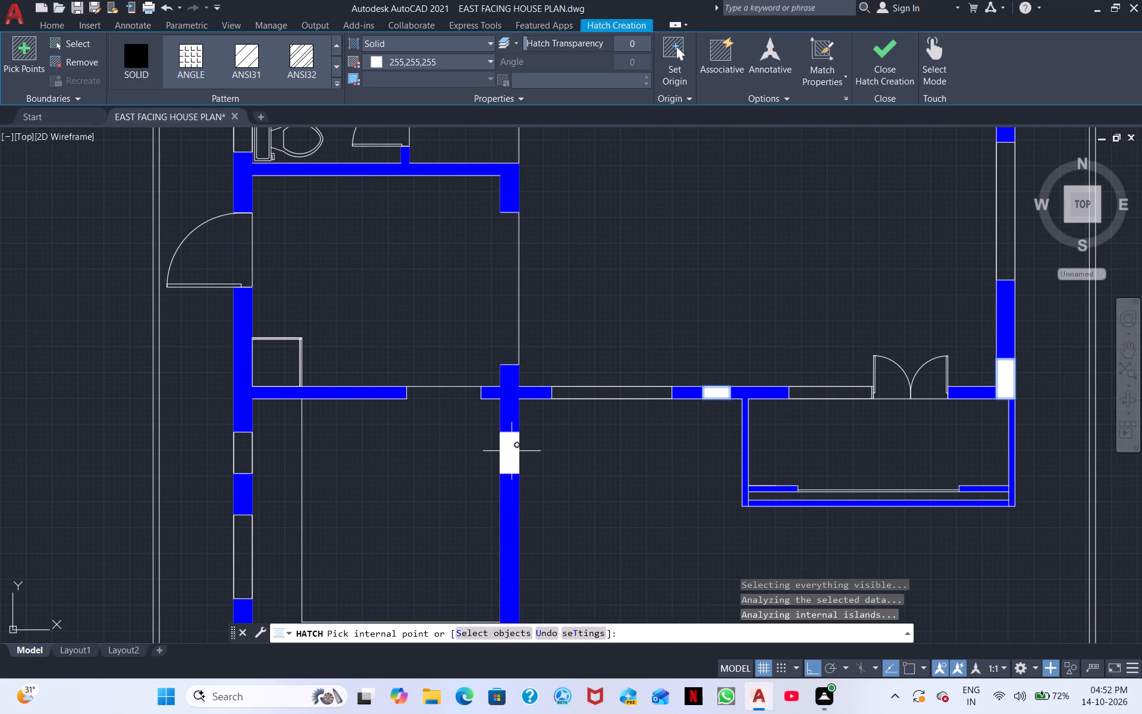
click(512, 451)
Fill the two columns in the kitchen's west wall, above and below the window, in solid white.
middle_drag(406, 461, 746, 379)
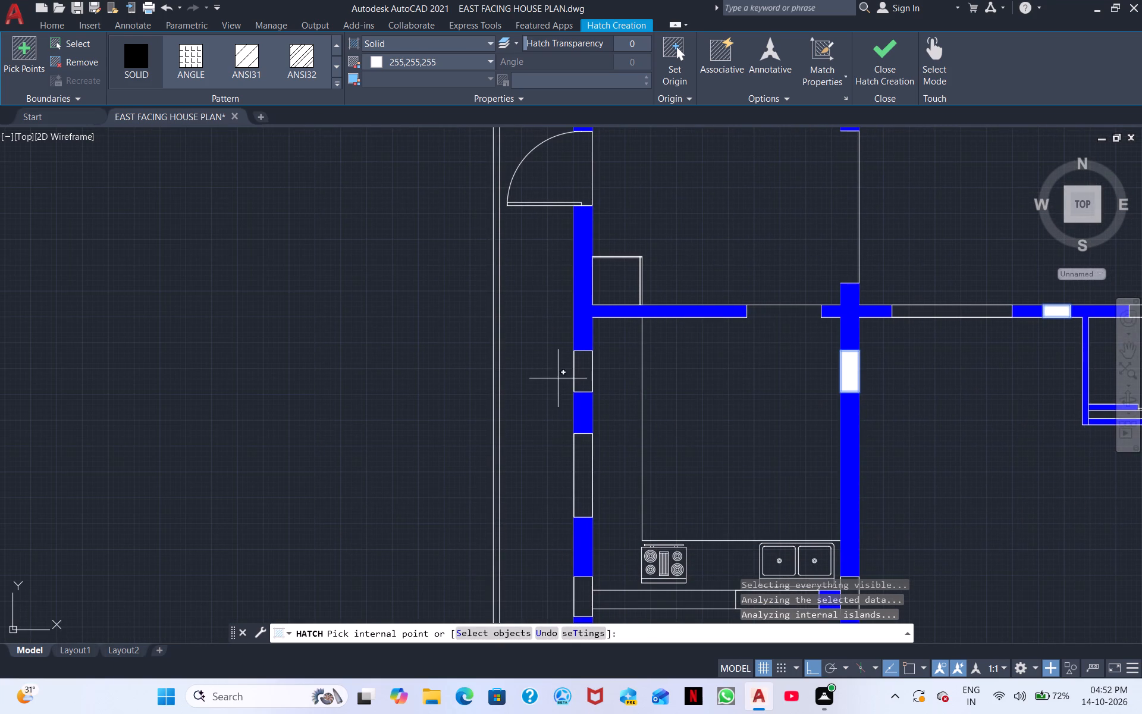
click(583, 375)
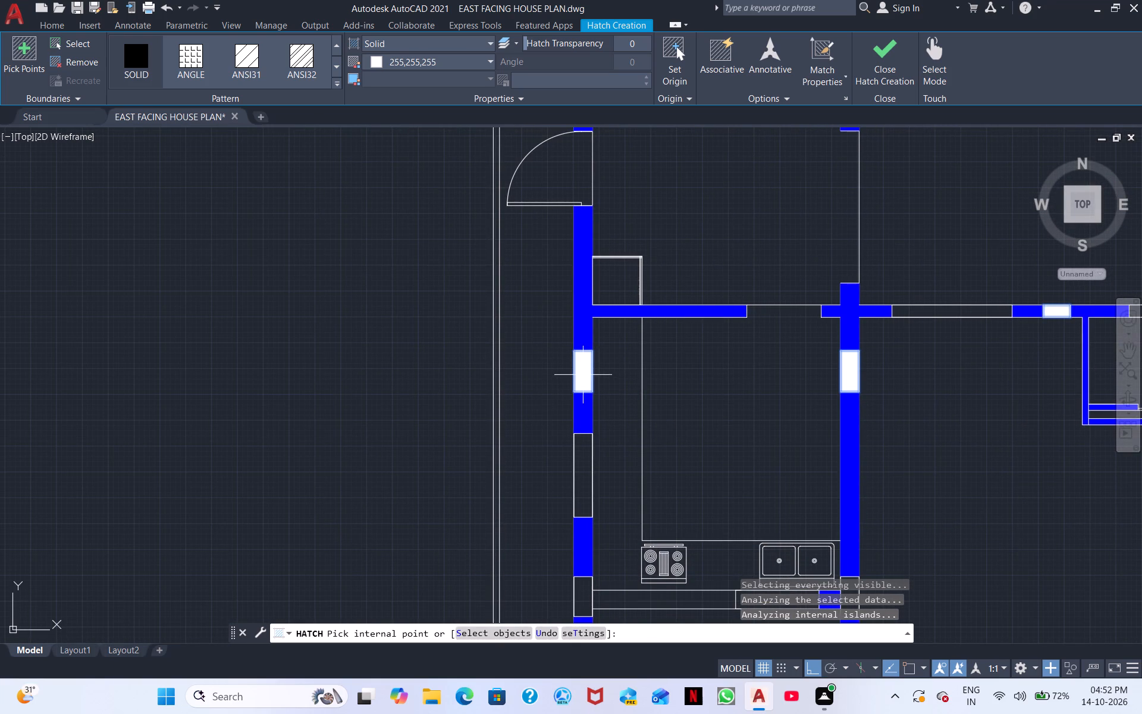
middle_drag(585, 576, 607, 455)
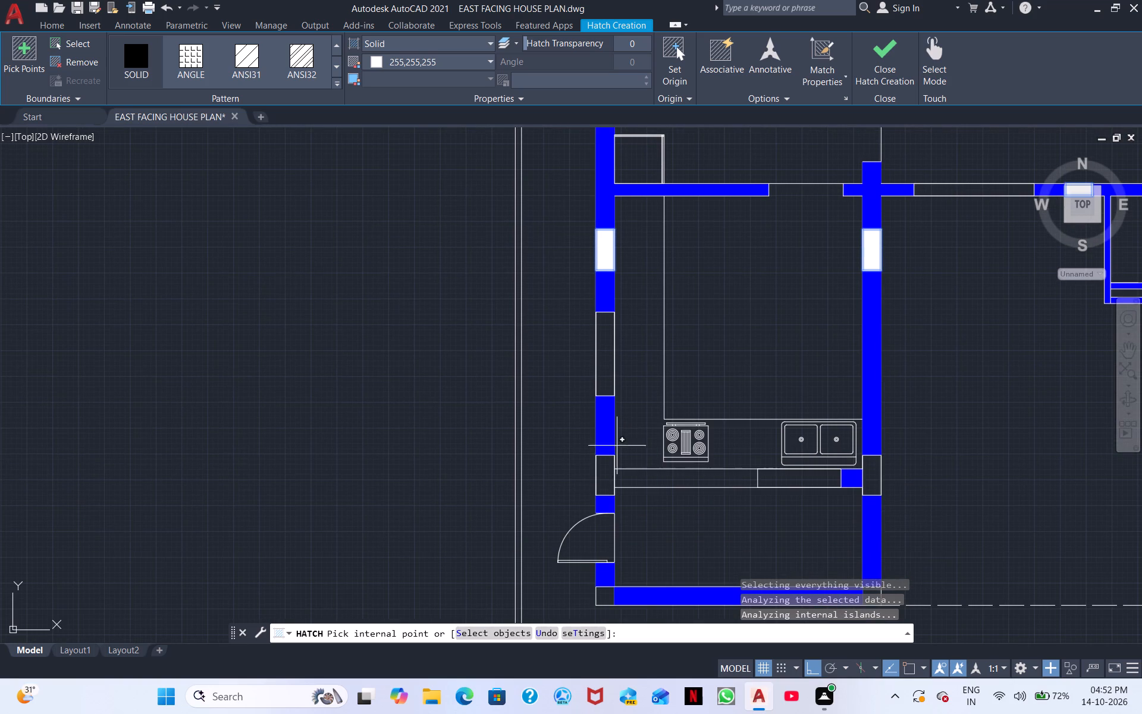
click(605, 469)
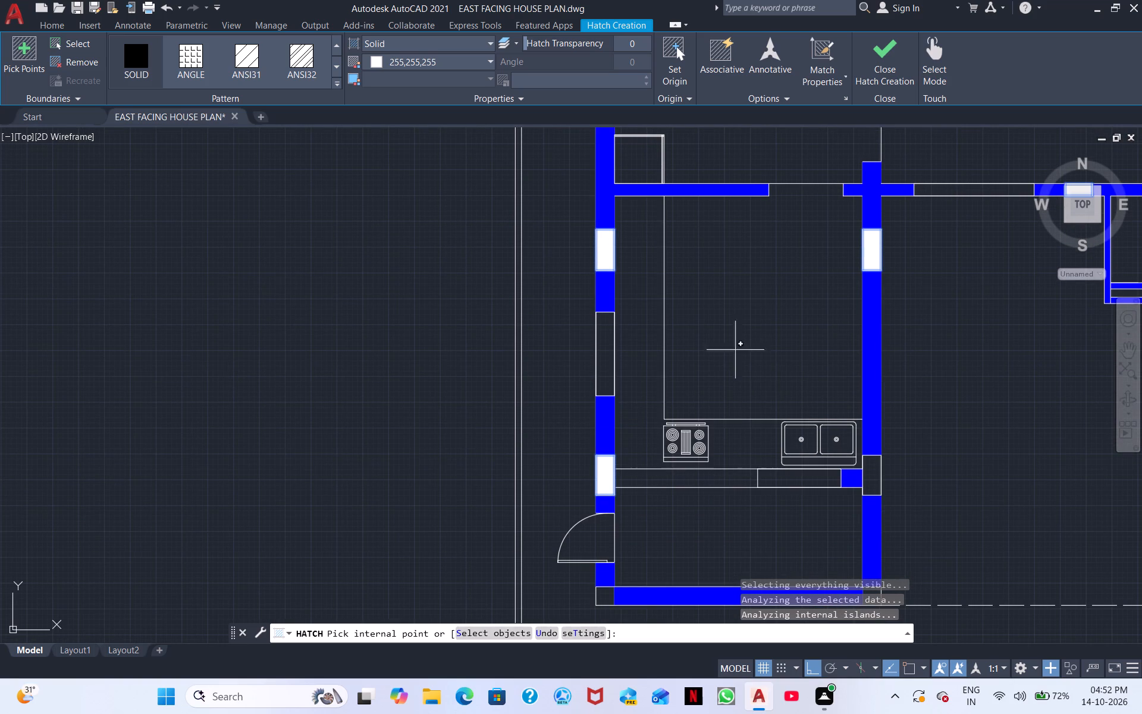
Fill the three columns along the bedrooms' south wall, at the west wall and below both bathroom side walls, in solid white.
middle_drag(708, 331, 688, 418)
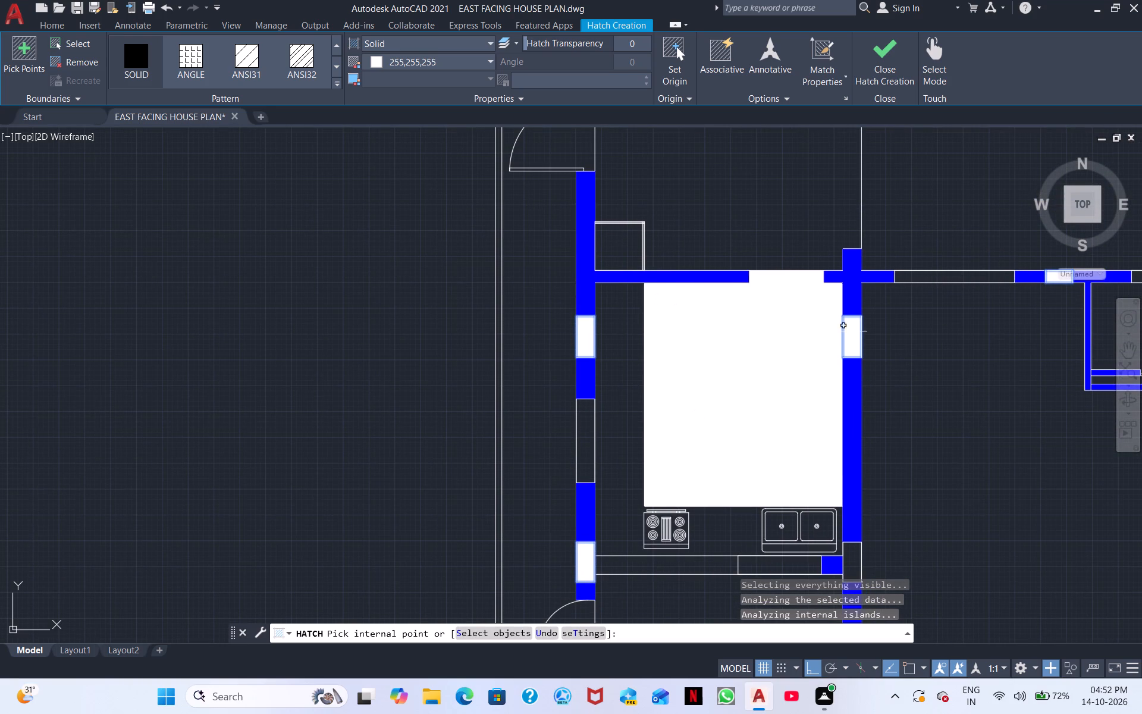
middle_drag(723, 199, 702, 539)
middle_drag(616, 418, 619, 520)
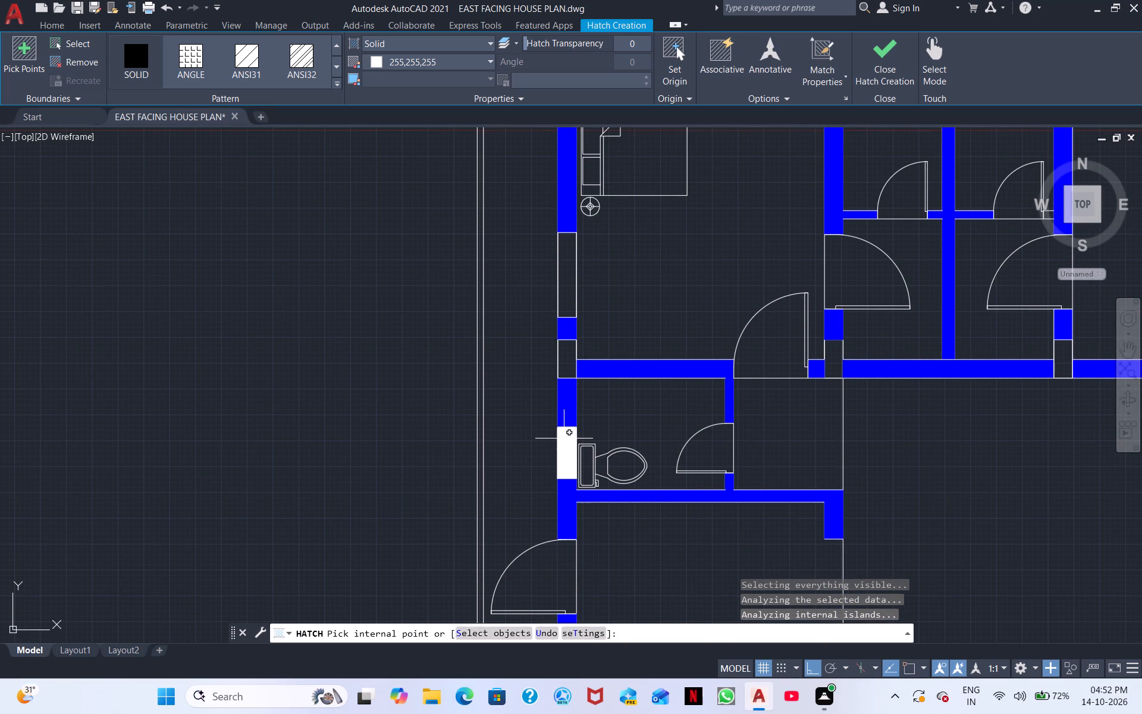
click(567, 372)
middle_drag(601, 372, 431, 374)
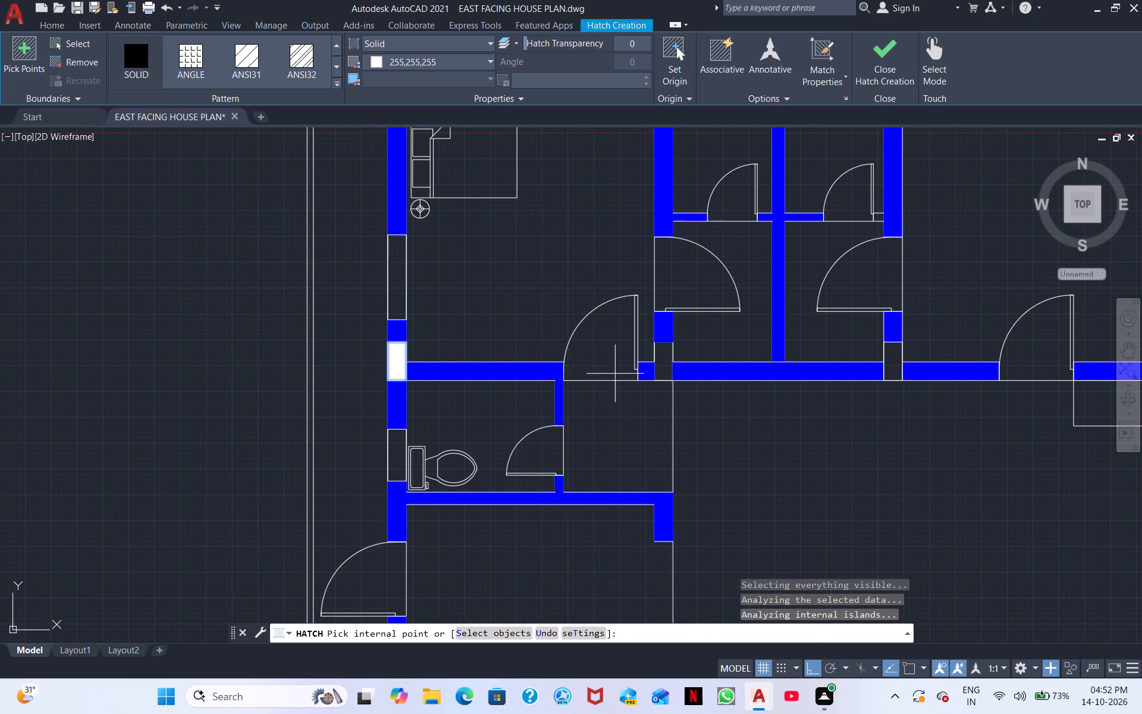
click(661, 371)
click(895, 365)
scroll(1005, 411, down, 1)
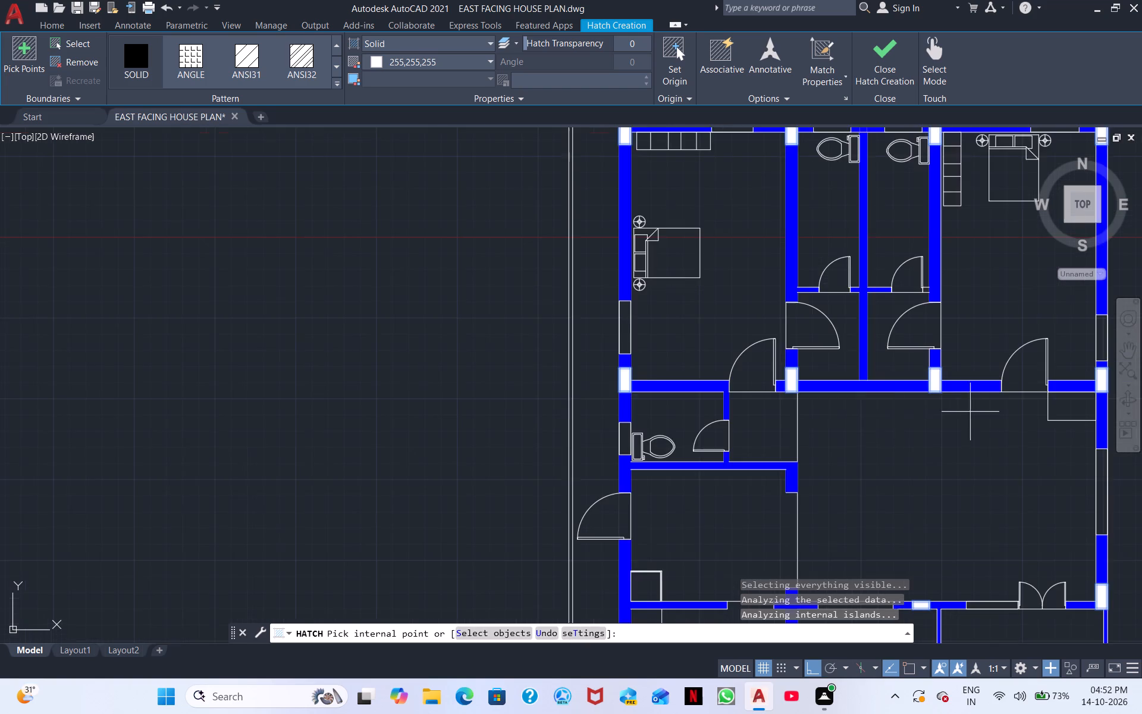
Fill the open stretch of the kitchen's south wall, between the west column and the window, in solid blue.
scroll(726, 394, down, 1)
scroll(790, 390, up, 1)
middle_drag(927, 419, 766, 396)
middle_drag(742, 355, 760, 470)
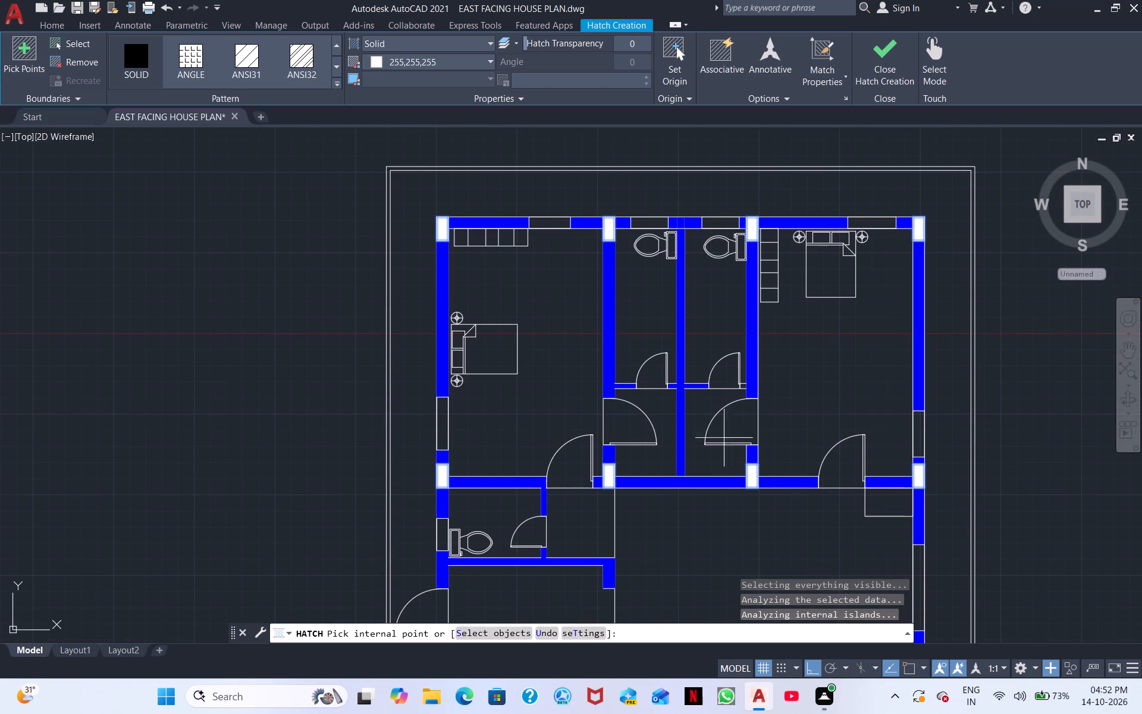
middle_drag(718, 433, 815, 484)
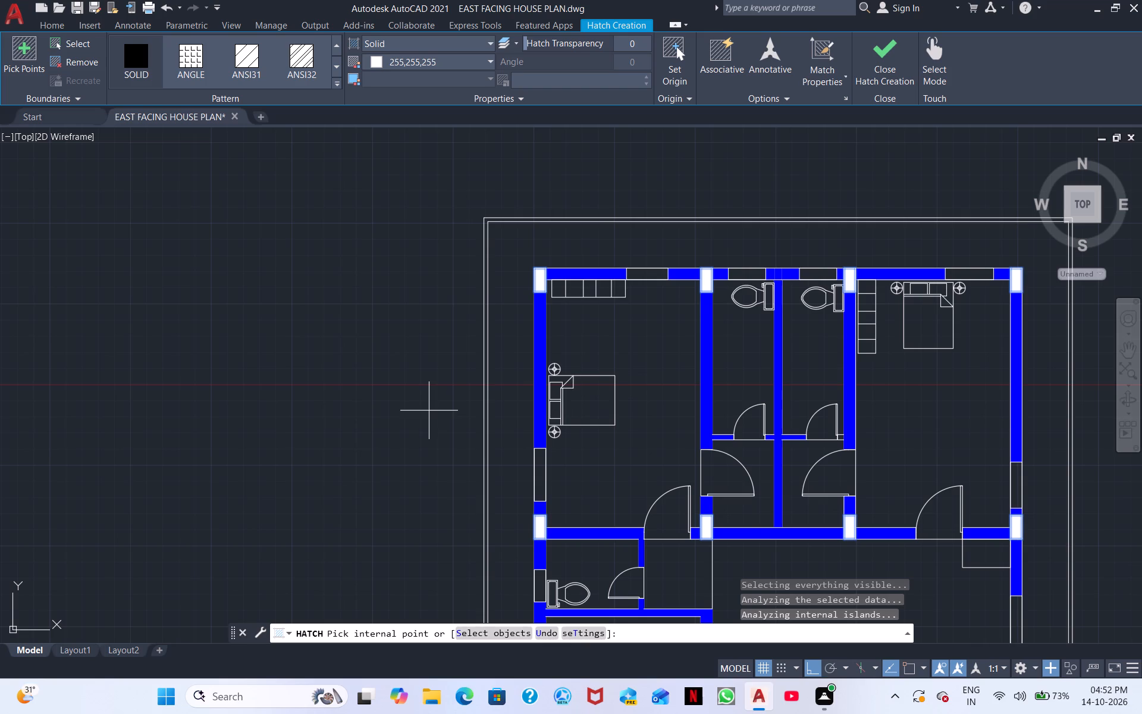
click(405, 58)
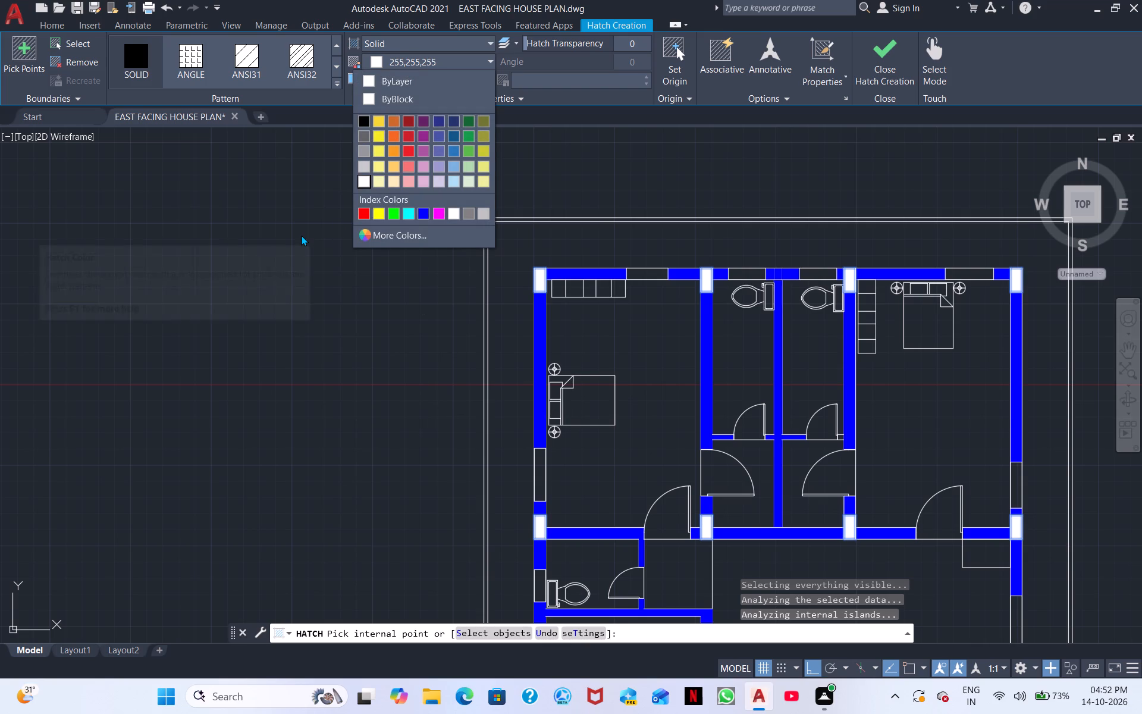
key(Escape)
key(Escape)
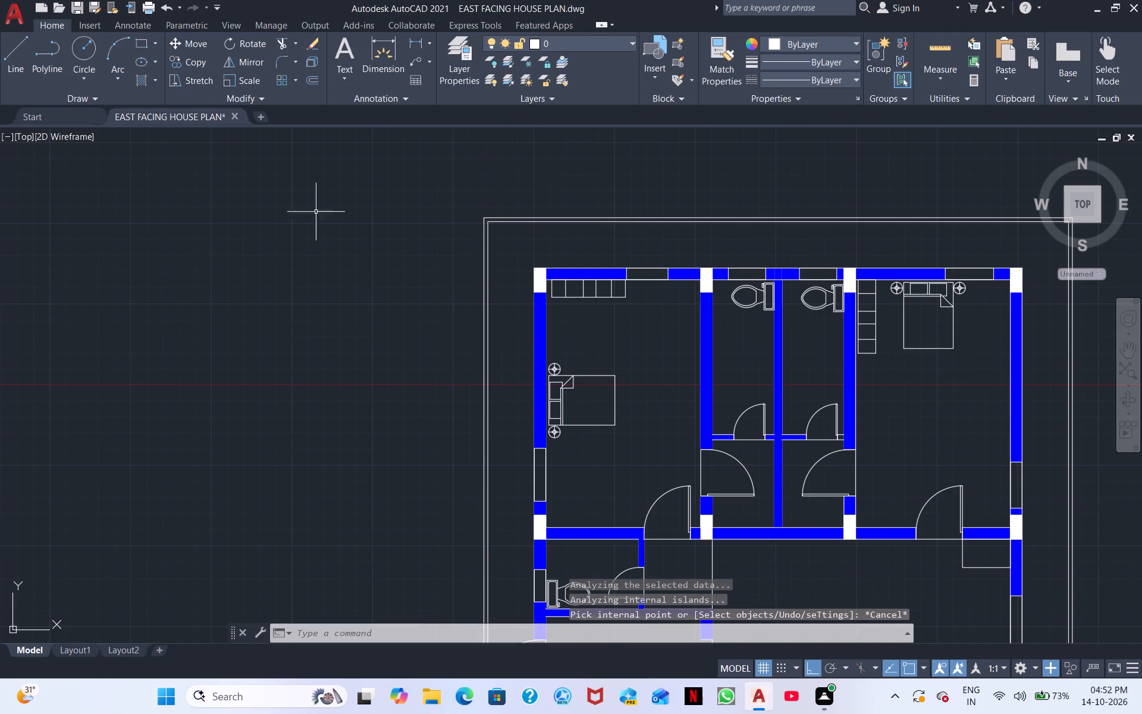
click(138, 87)
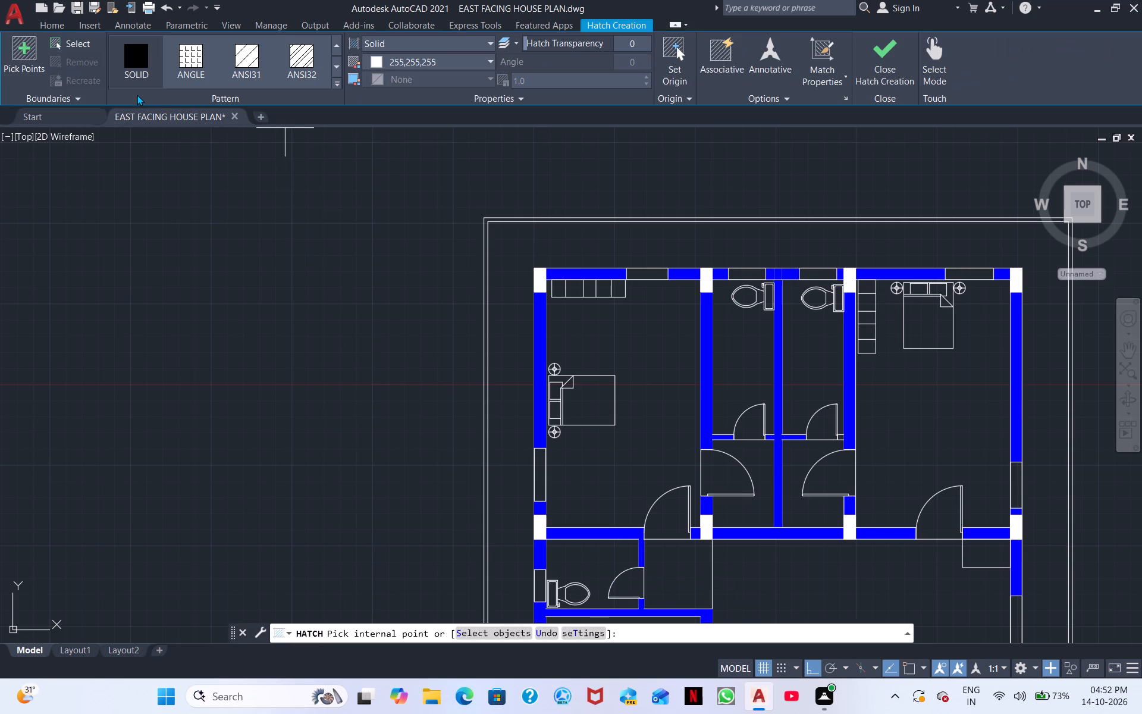
click(150, 77)
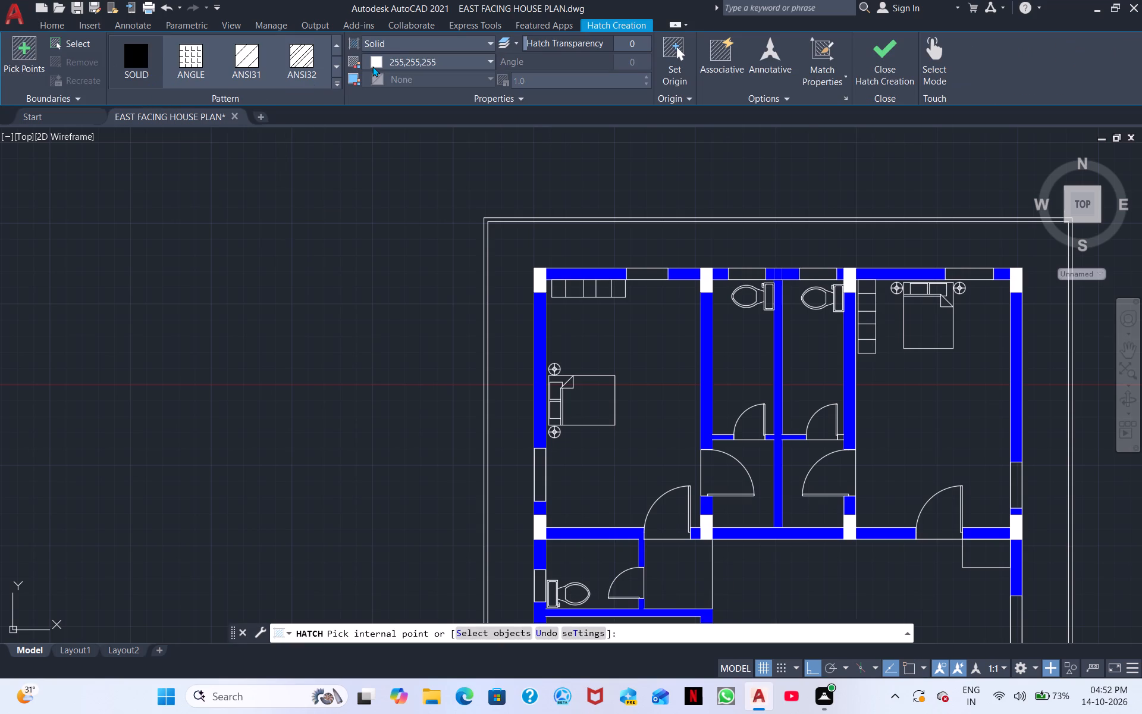
click(379, 64)
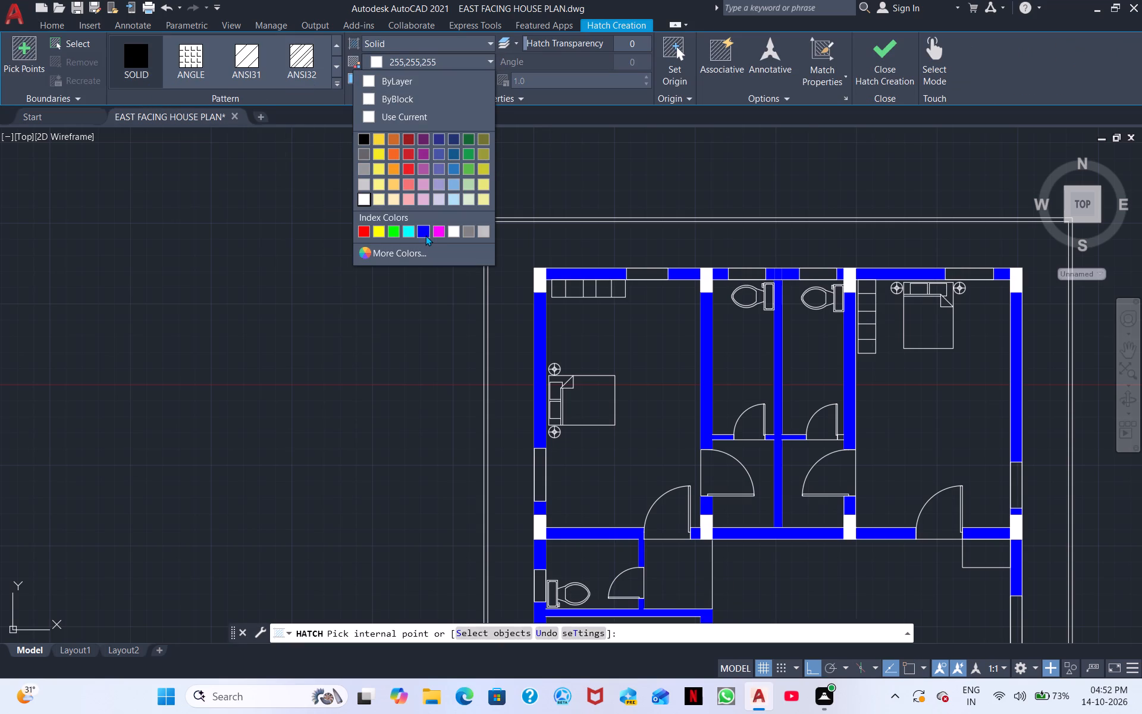
click(425, 235)
middle_drag(438, 396, 305, 205)
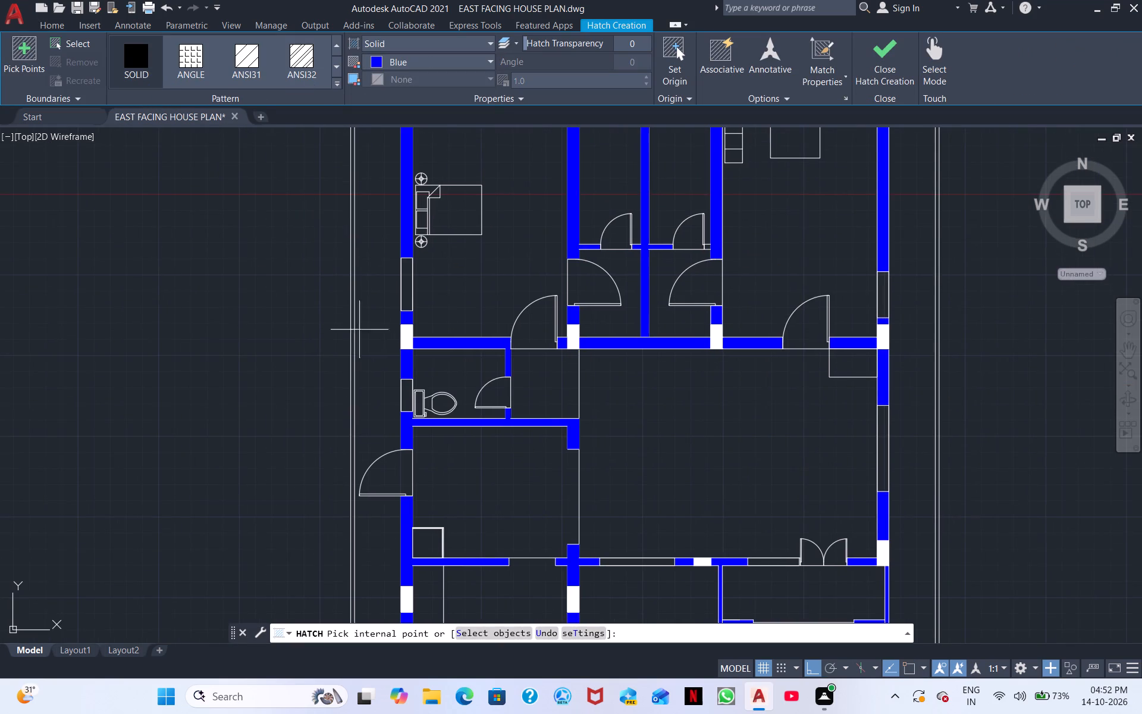
middle_drag(462, 360, 394, 195)
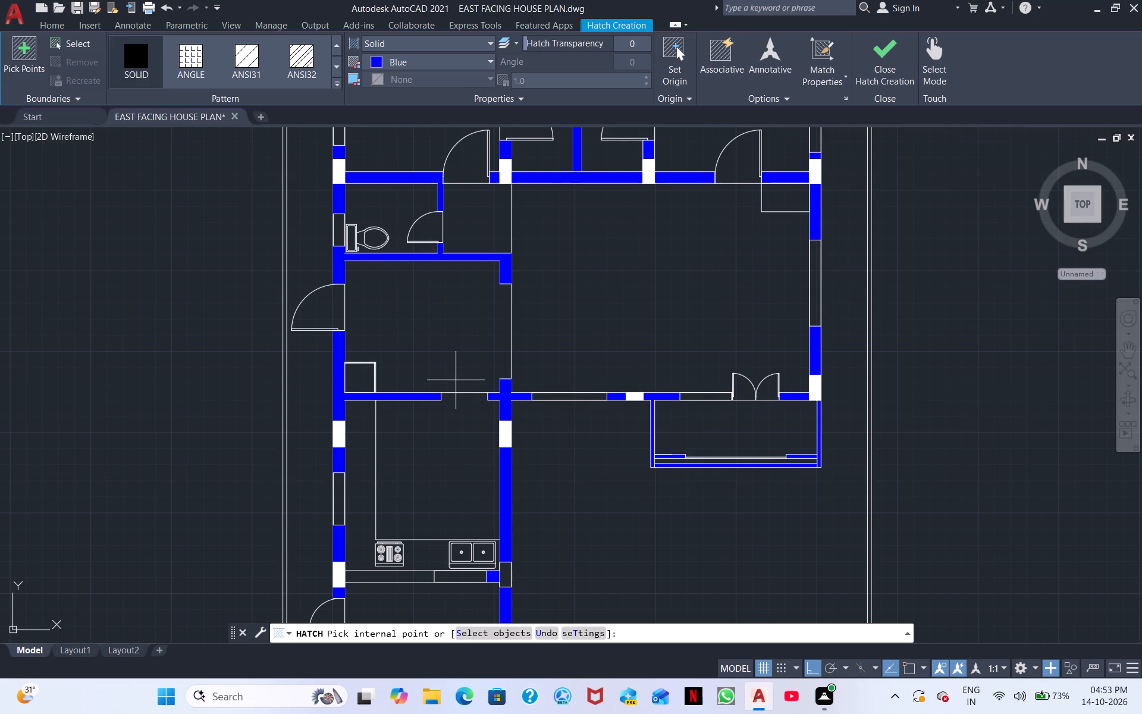
middle_drag(469, 460, 446, 294)
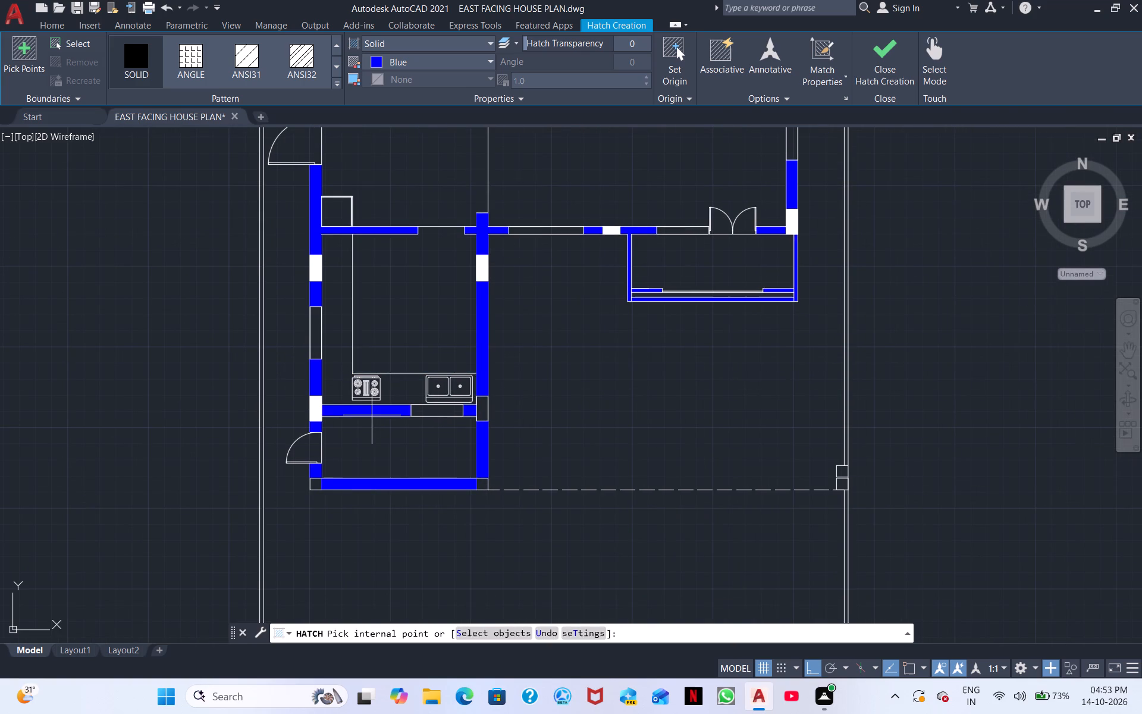
click(372, 415)
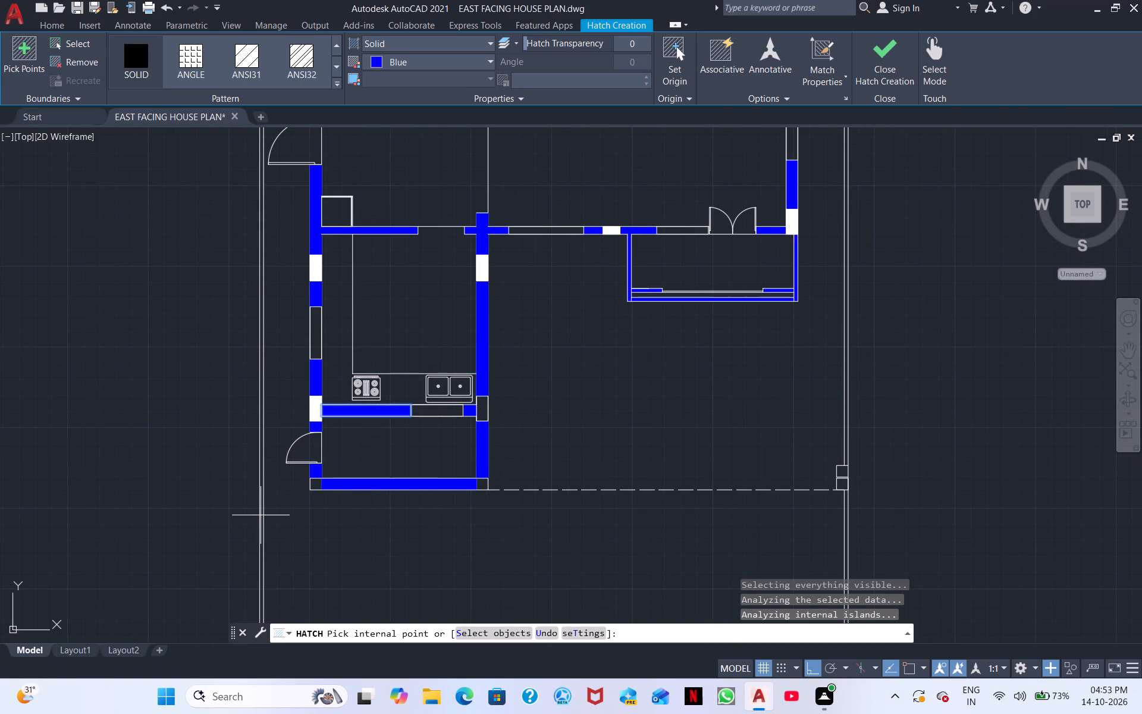
key(Escape)
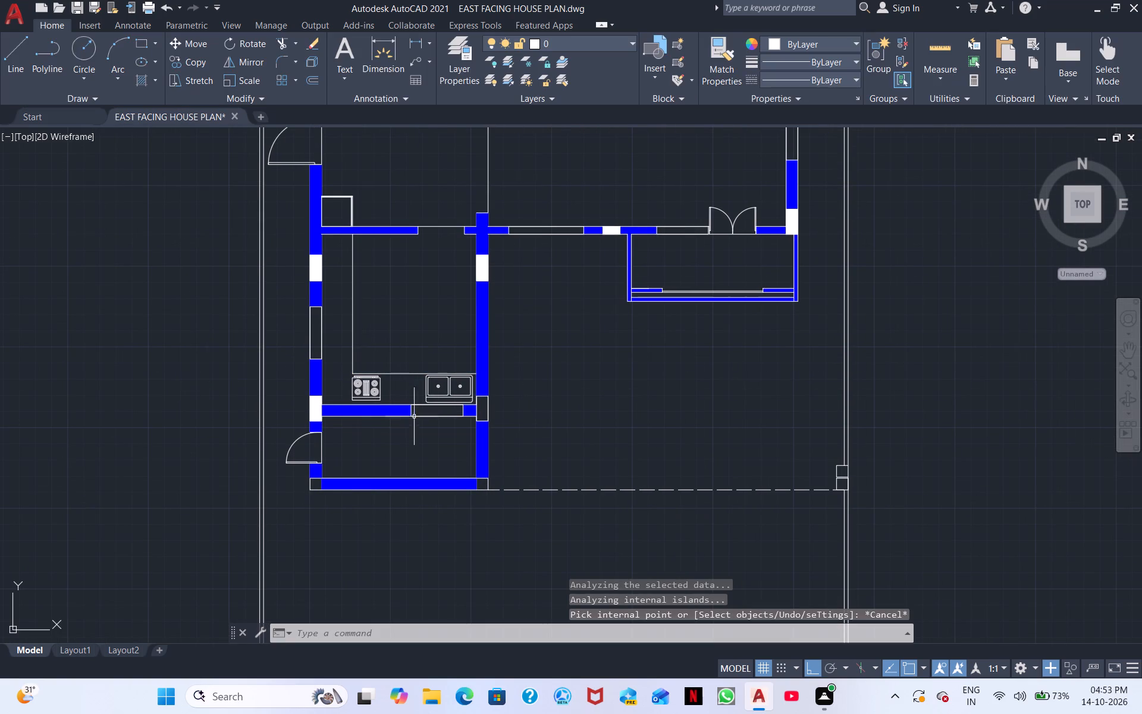
Fill the two south corner columns of the room below the kitchen and the column at the kitchen's south-east corner in solid white.
click(144, 83)
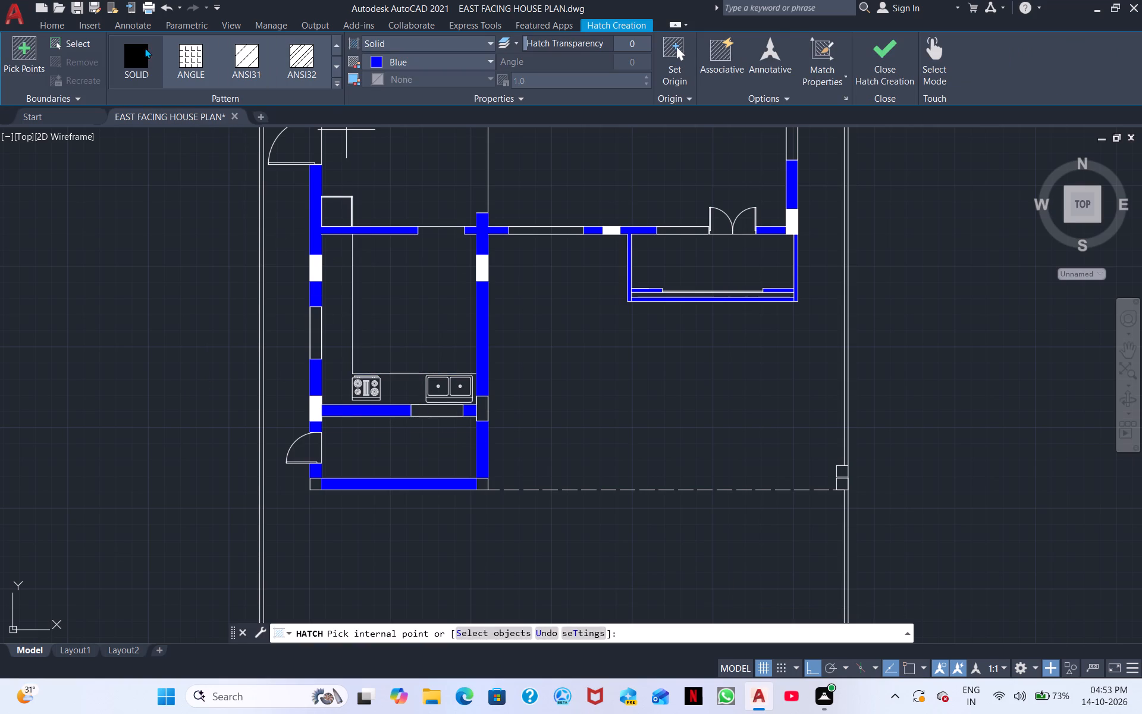
click(395, 62)
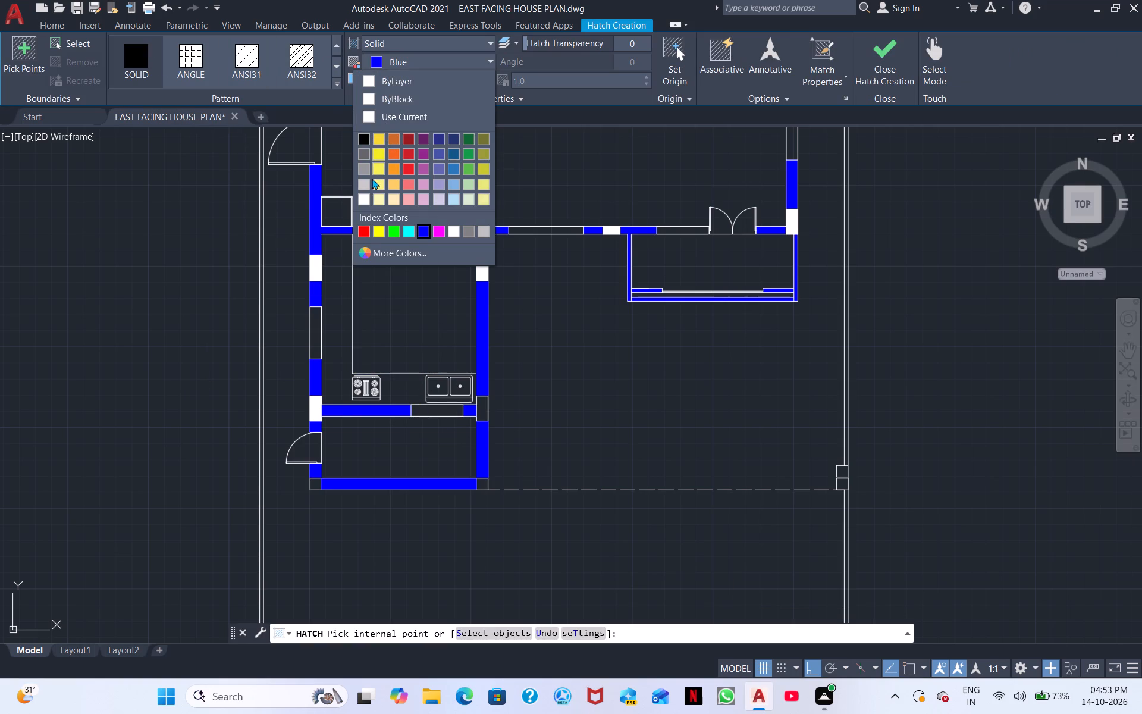
click(365, 196)
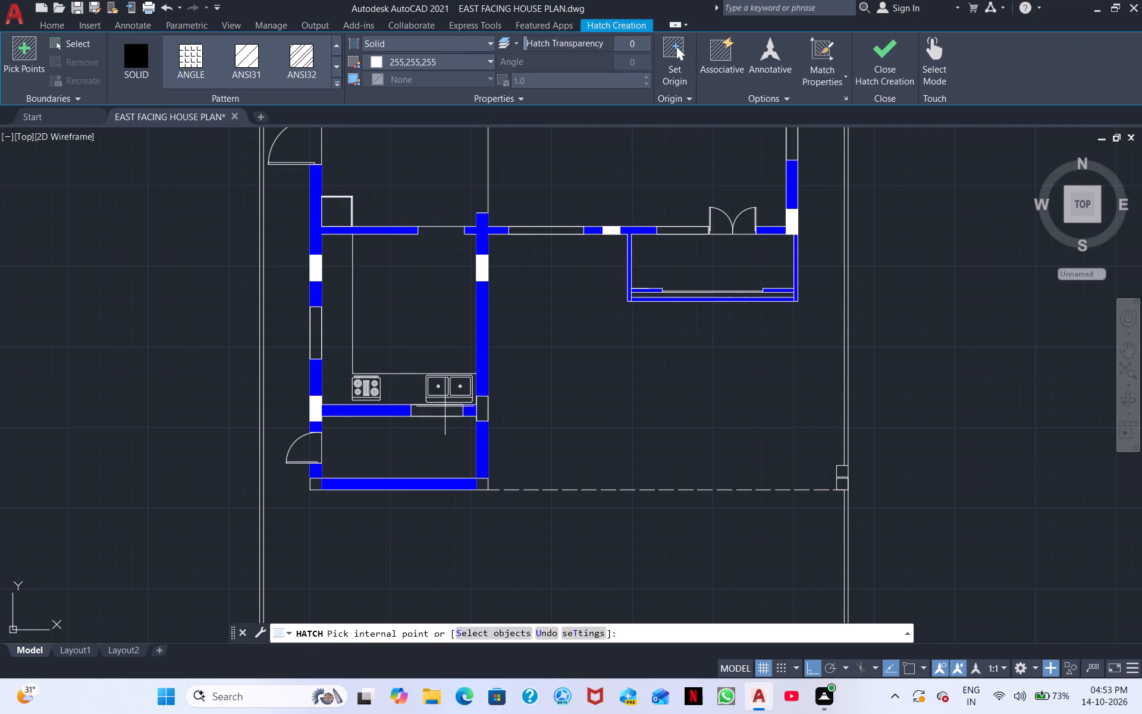
click(487, 485)
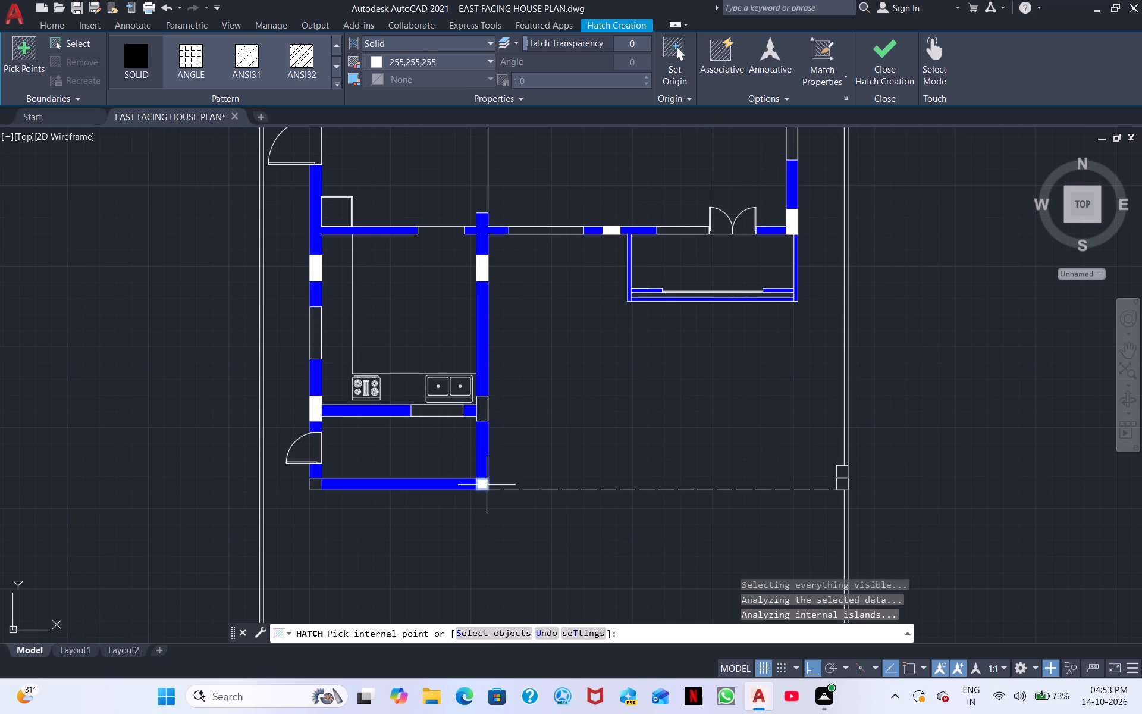
click(478, 408)
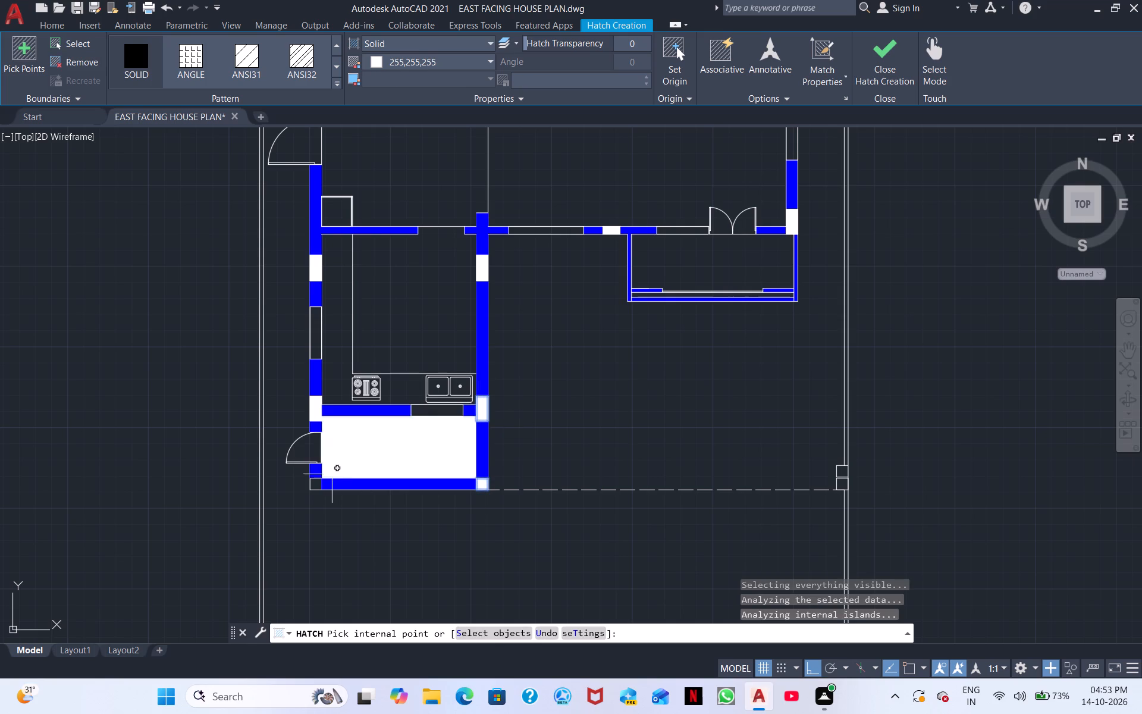
click(316, 483)
key(Escape)
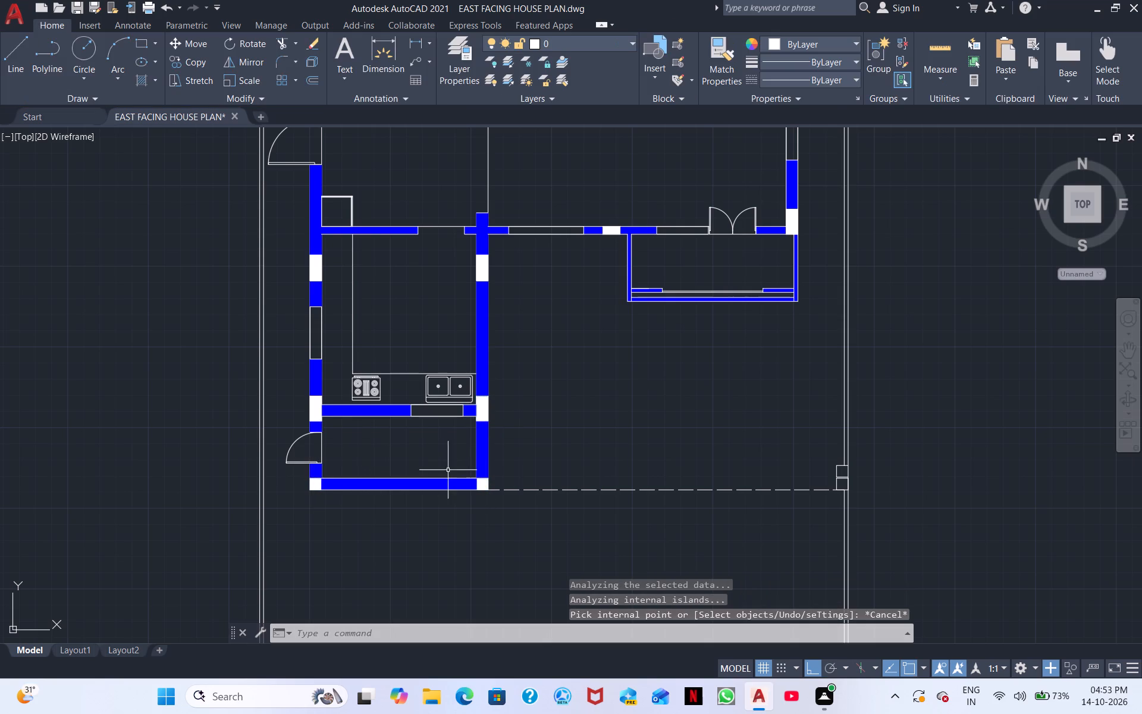
Fill the two square columns on the east compound wall, at the end of the dashed line, in solid white.
scroll(533, 494, down, 1)
scroll(613, 475, up, 2)
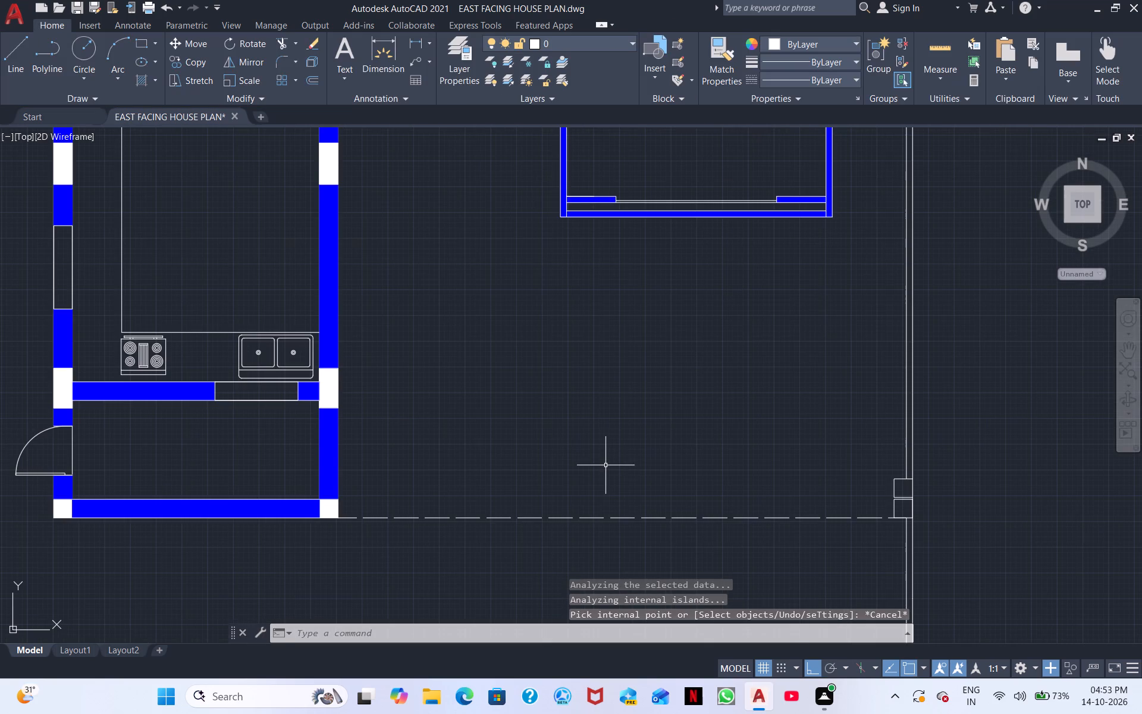
key(space)
scroll(869, 524, up, 2)
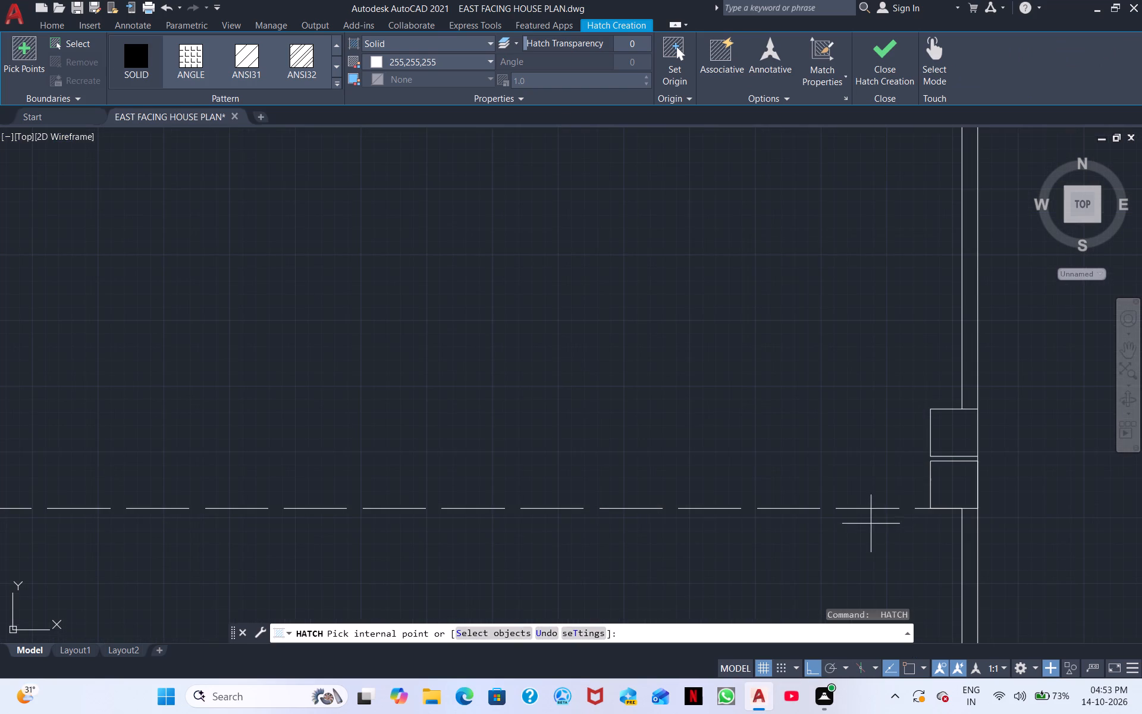
click(134, 73)
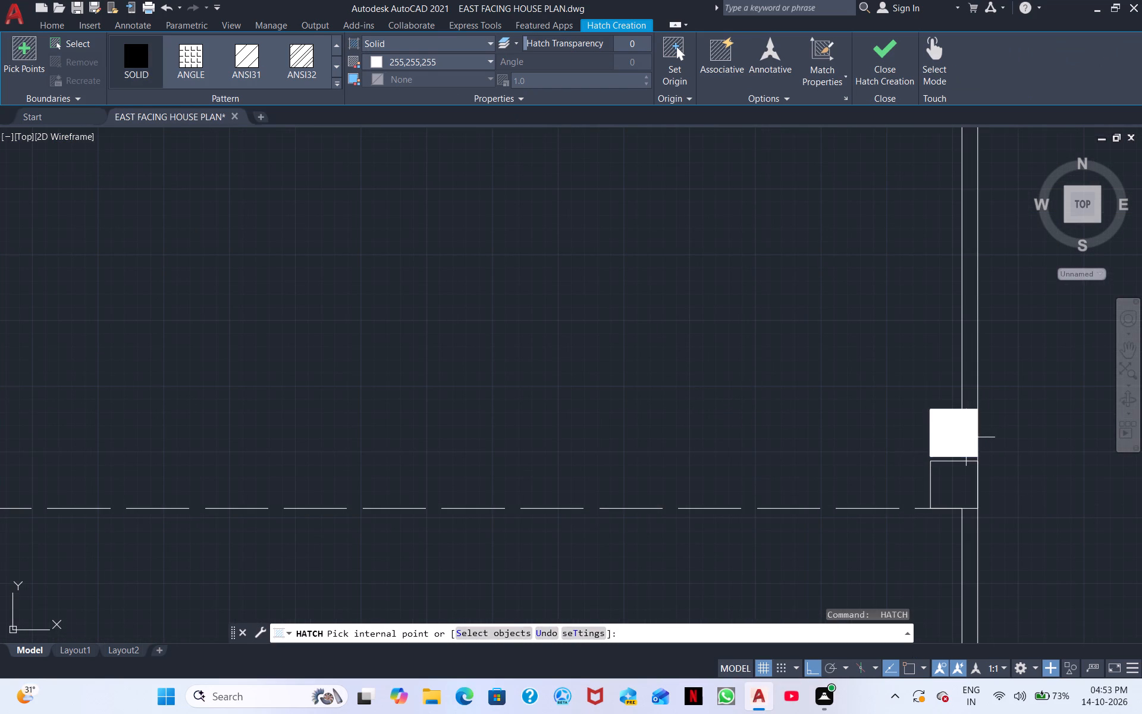
click(966, 437)
click(952, 473)
key(Escape)
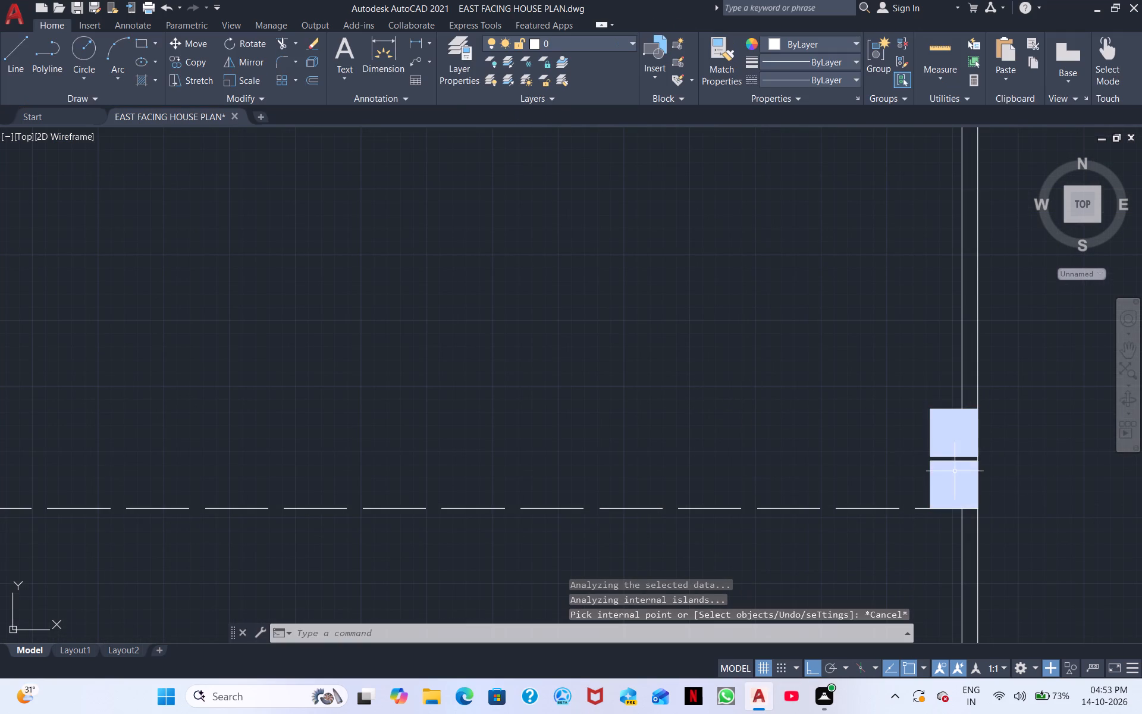
Fill the west-wall windows of the kitchen, the small toilet and the north-west bedroom in solid cyan.
key(space)
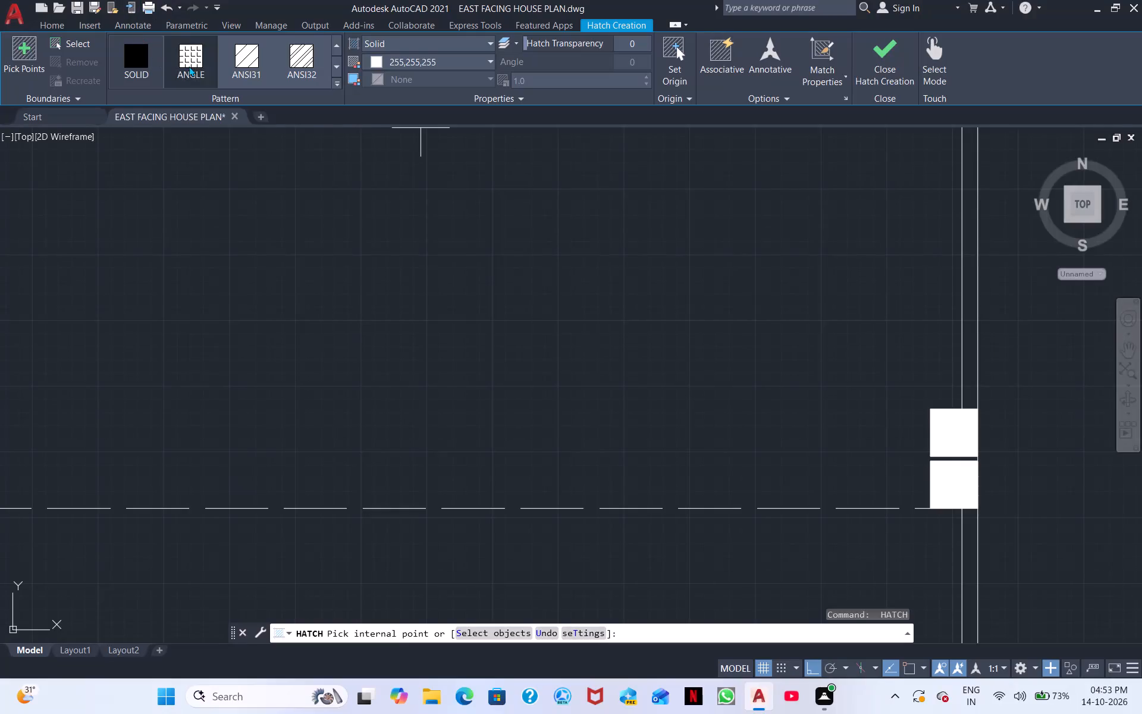
click(390, 59)
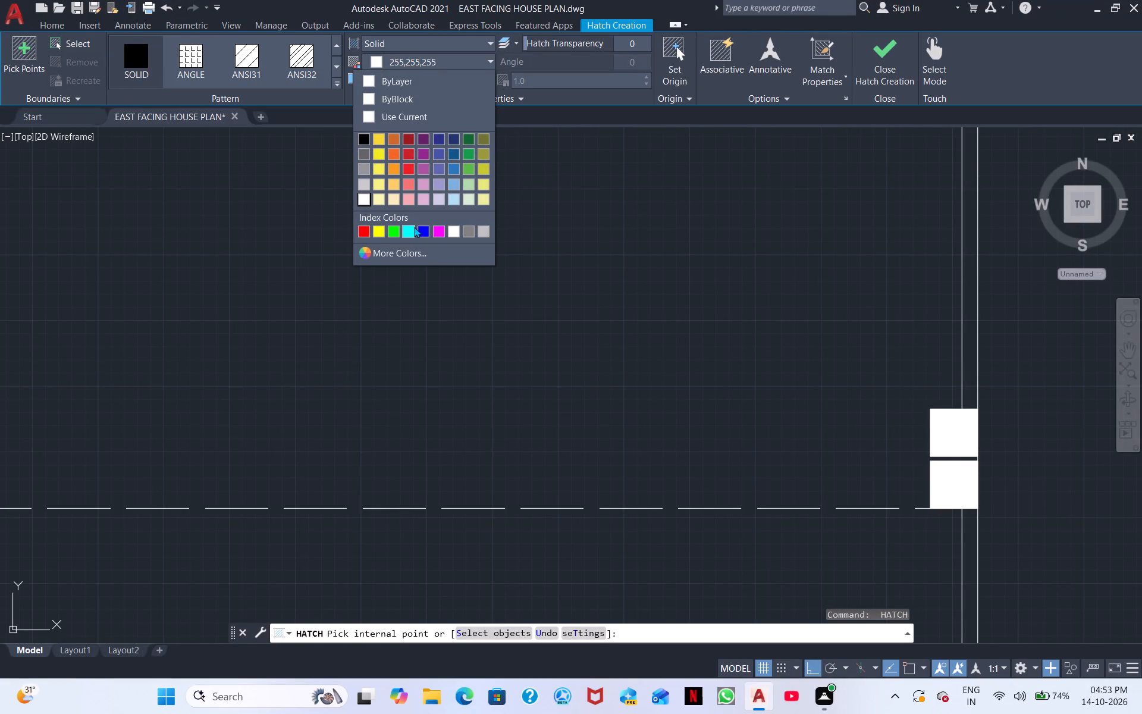
click(410, 230)
scroll(415, 235, down, 2)
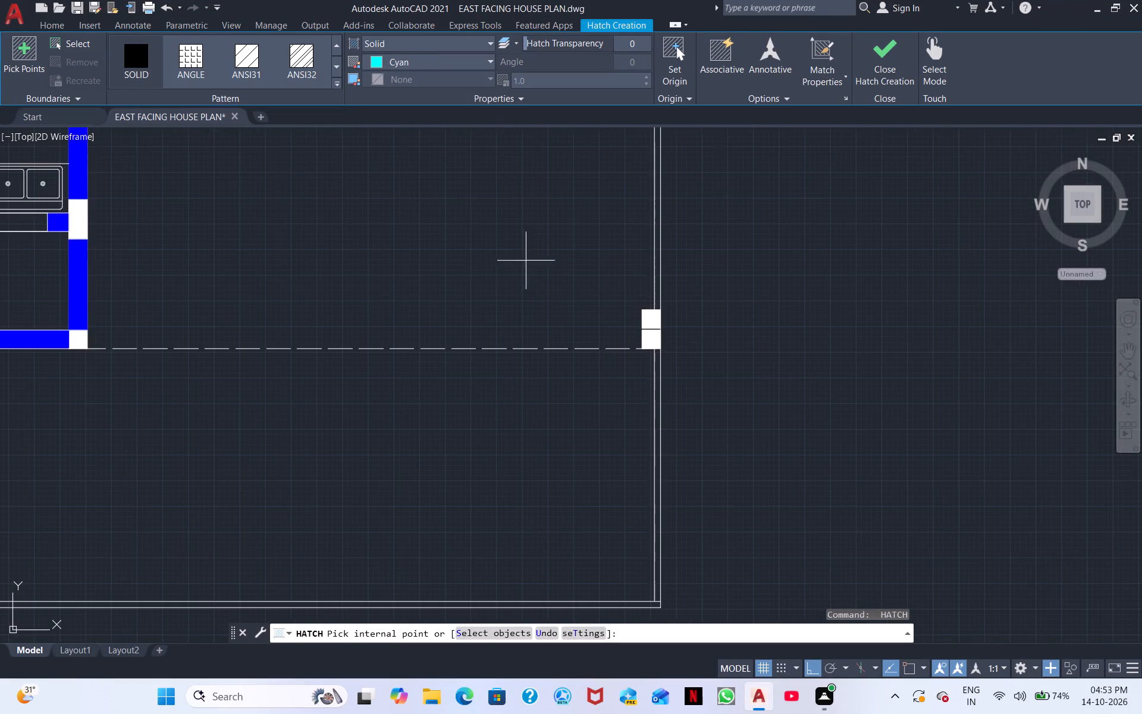
middle_drag(379, 270, 832, 386)
middle_drag(654, 385, 1001, 456)
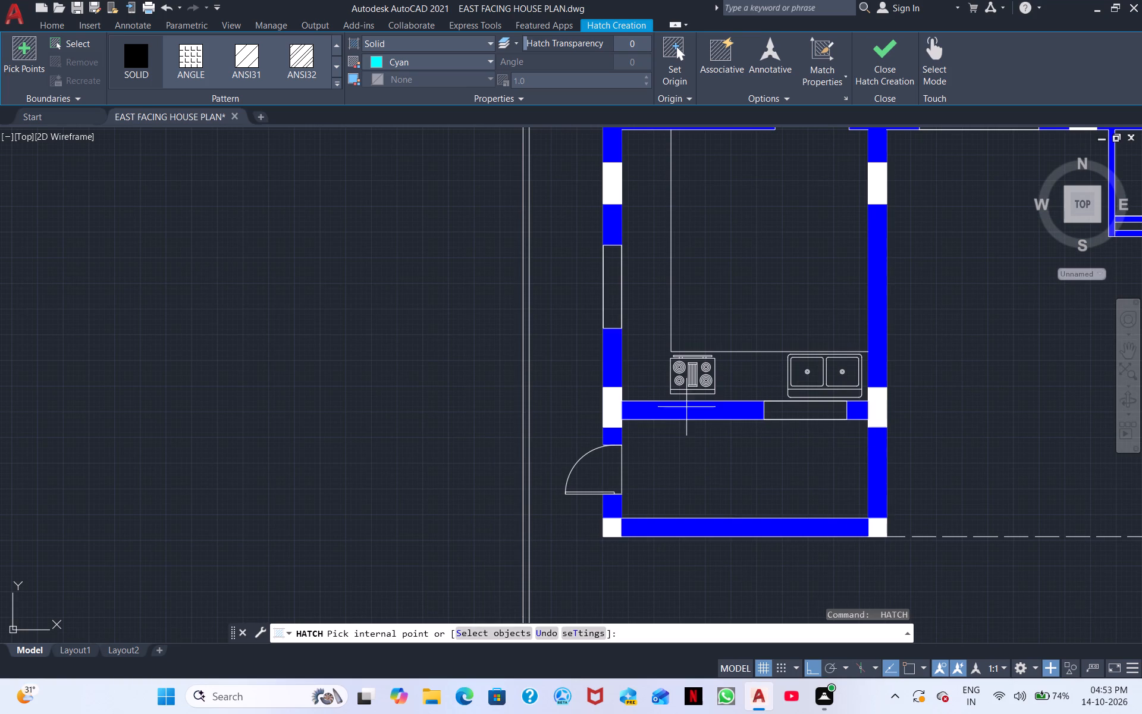
click(610, 300)
middle_drag(635, 276, 546, 596)
scroll(611, 364, down, 1)
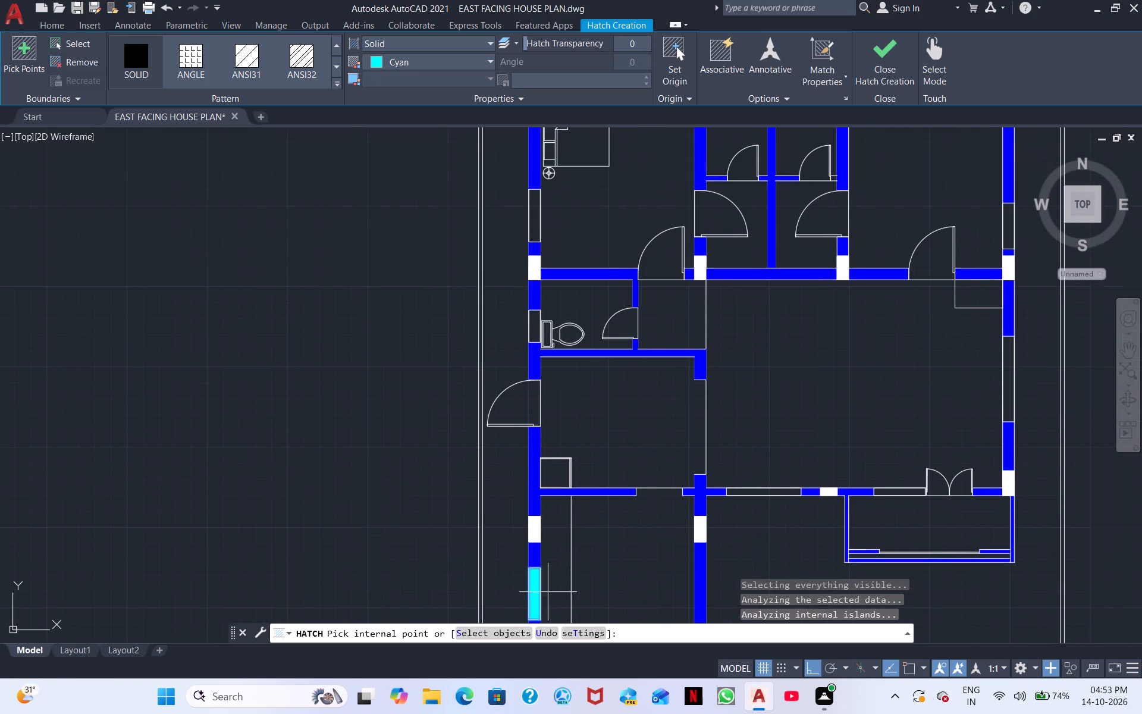
click(532, 330)
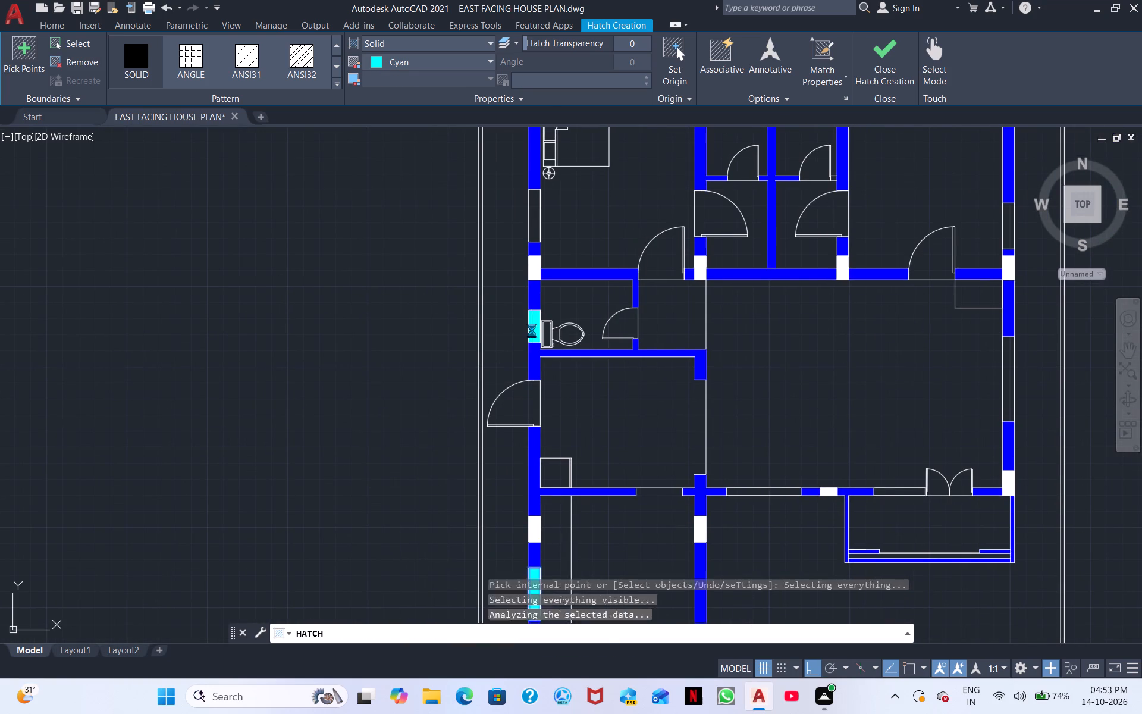
click(533, 227)
Fill the four north-wall windows of the two bedrooms and both bathrooms in solid cyan.
middle_drag(629, 292, 541, 519)
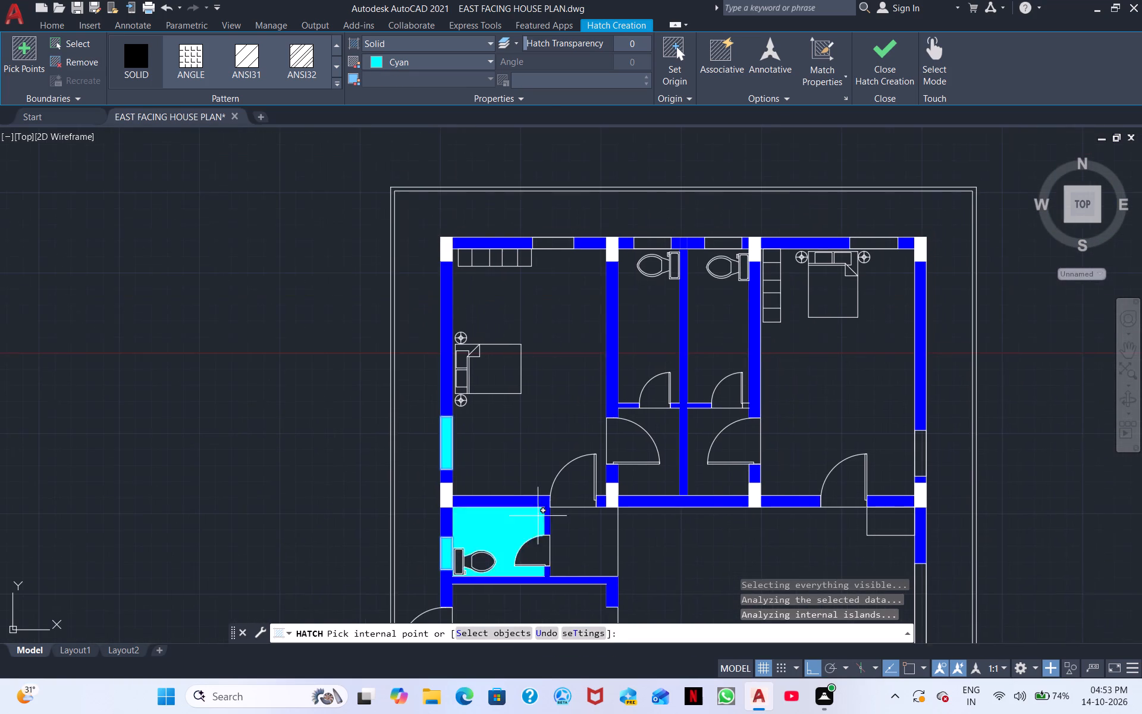
click(550, 239)
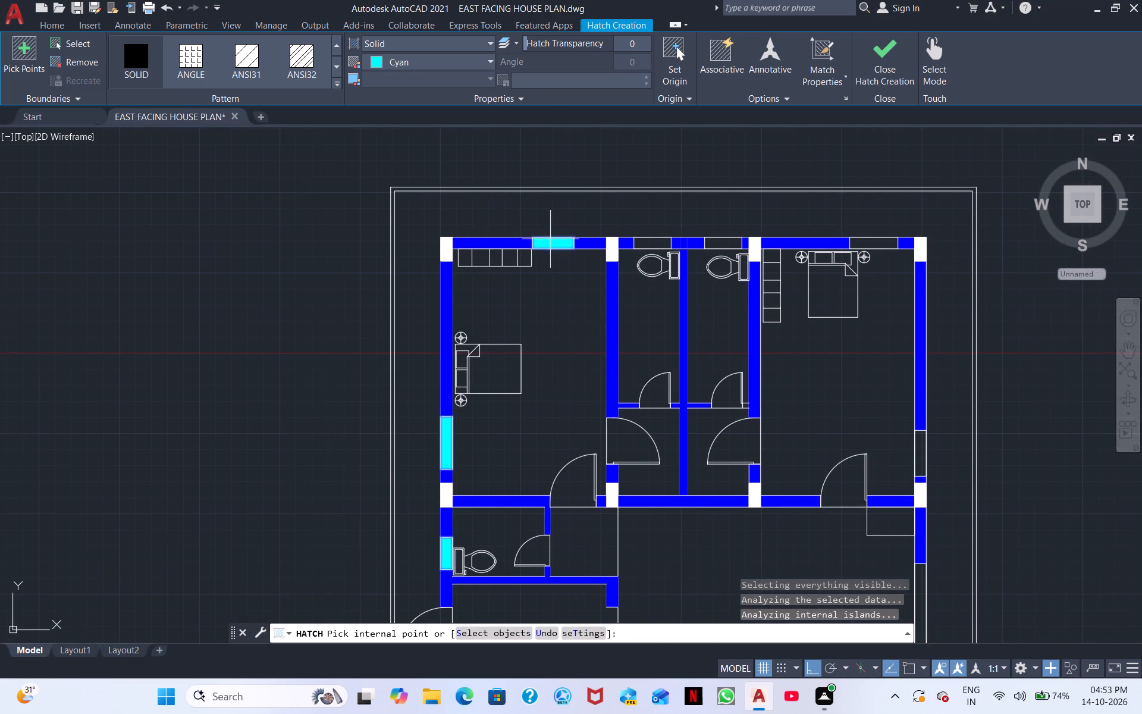
click(653, 243)
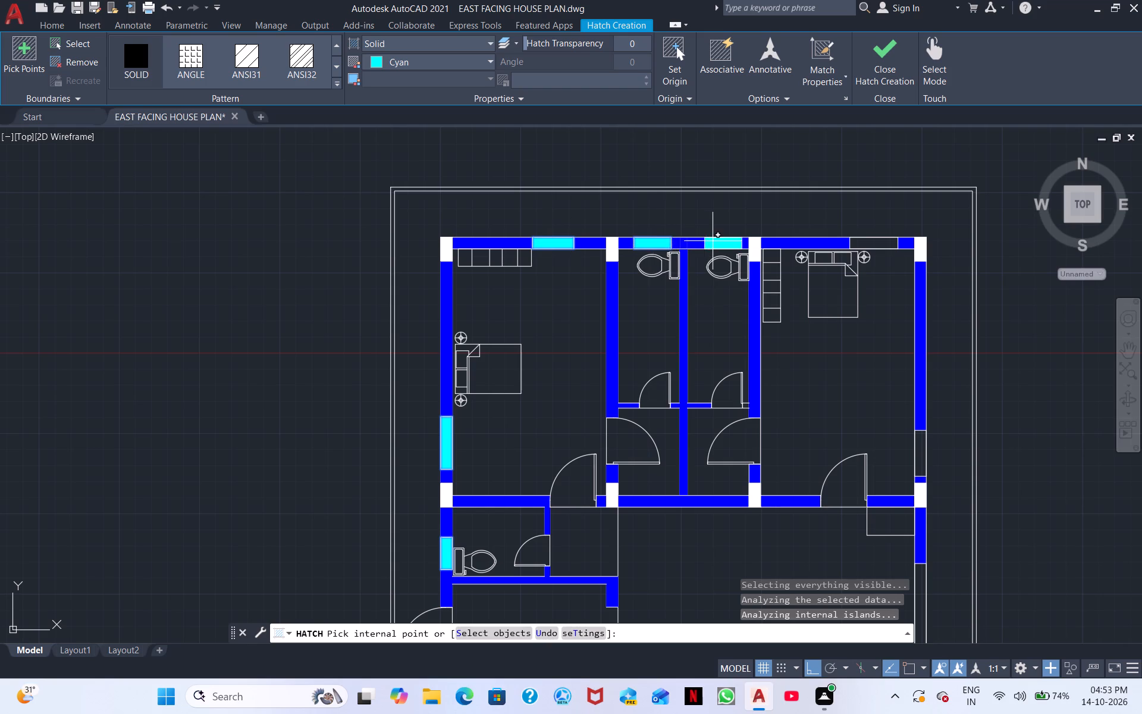
click(714, 242)
click(874, 247)
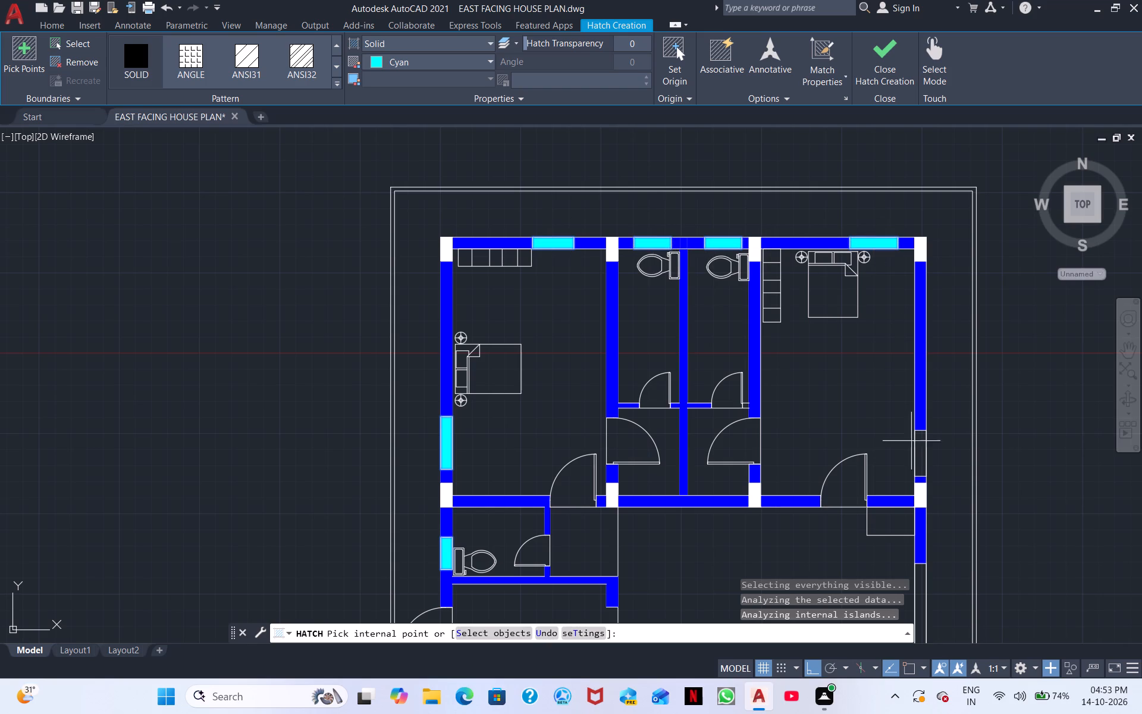
Fill the east-wall windows of the north-east bedroom and the living hall in solid cyan.
click(921, 453)
middle_drag(942, 493, 817, 188)
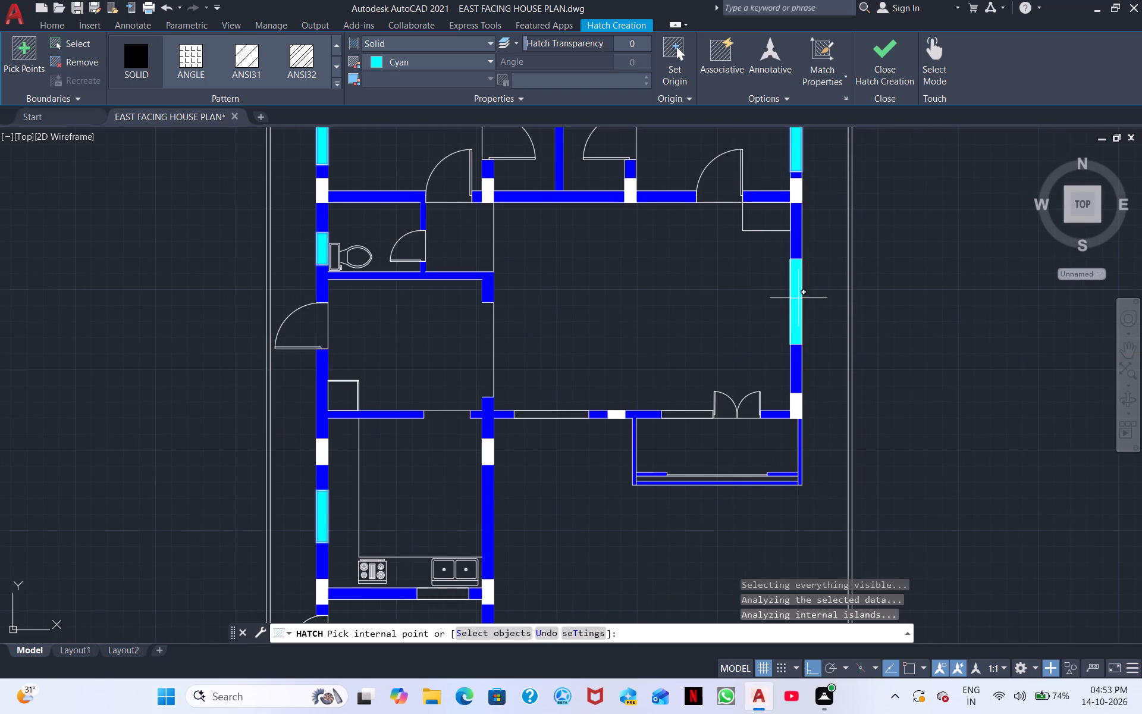
click(798, 298)
Fill the thin strip in the entrance porch's south side and the window beside the main double door in solid cyan.
scroll(617, 517, up, 2)
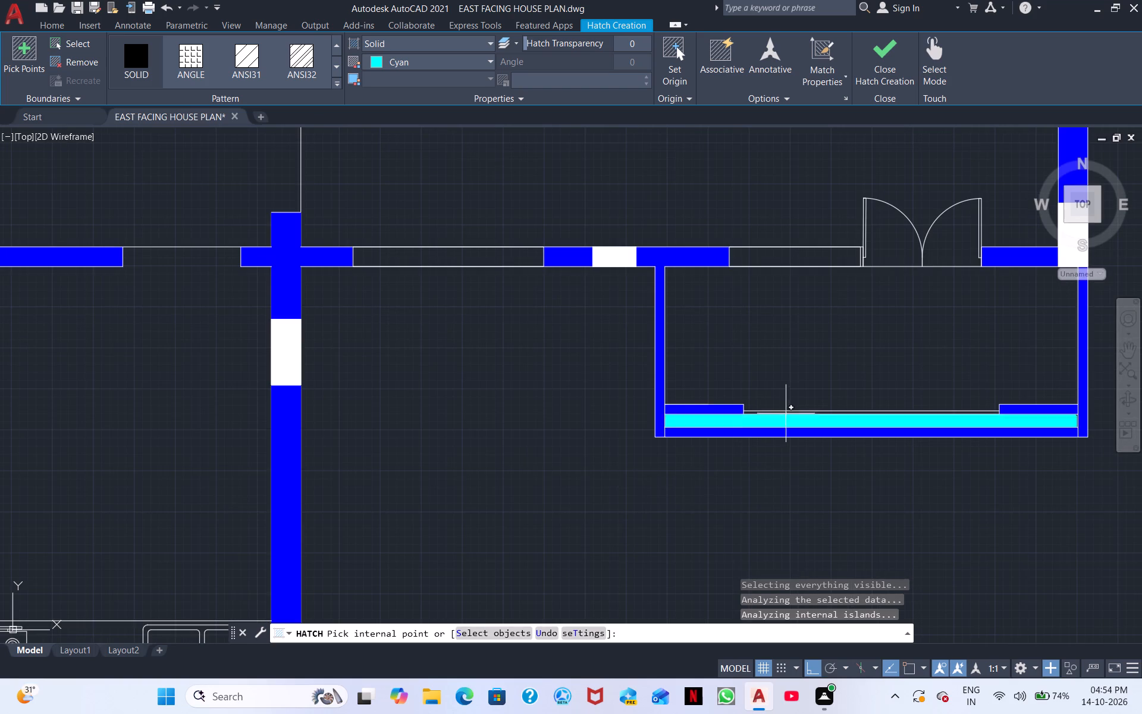
click(791, 412)
click(761, 259)
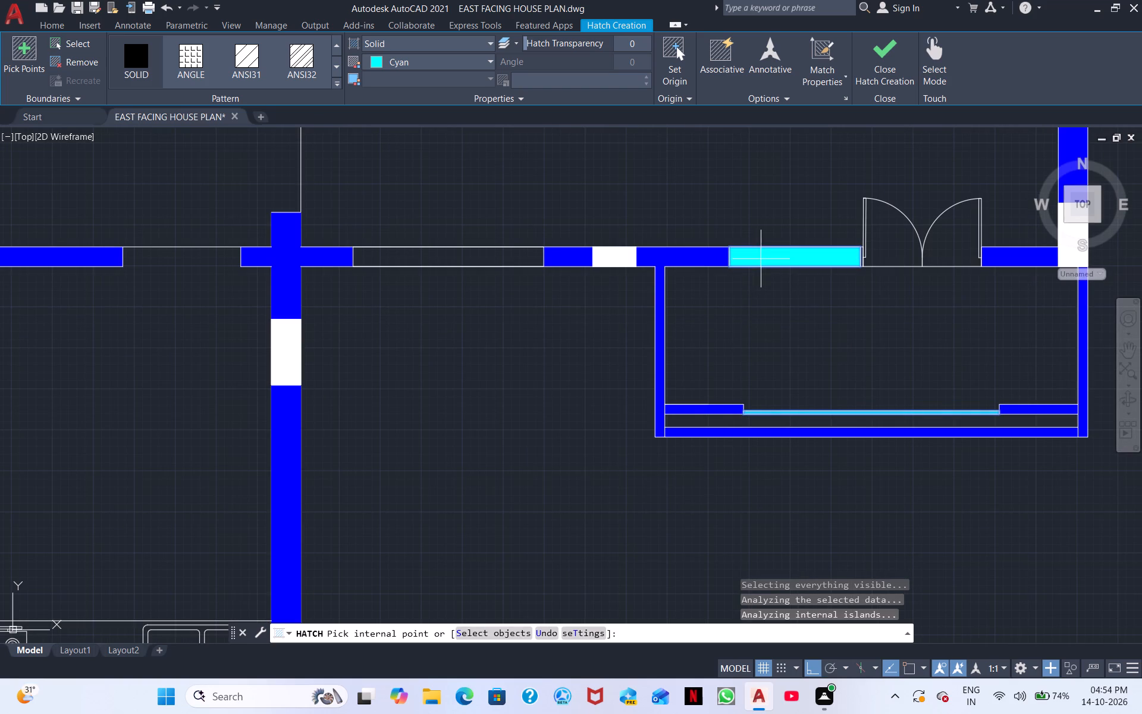
Fill the remaining window in the living hall's south wall, west of the column, in solid cyan and finish hatching.
click(453, 257)
scroll(448, 300, down, 2)
middle_drag(552, 362, 559, 361)
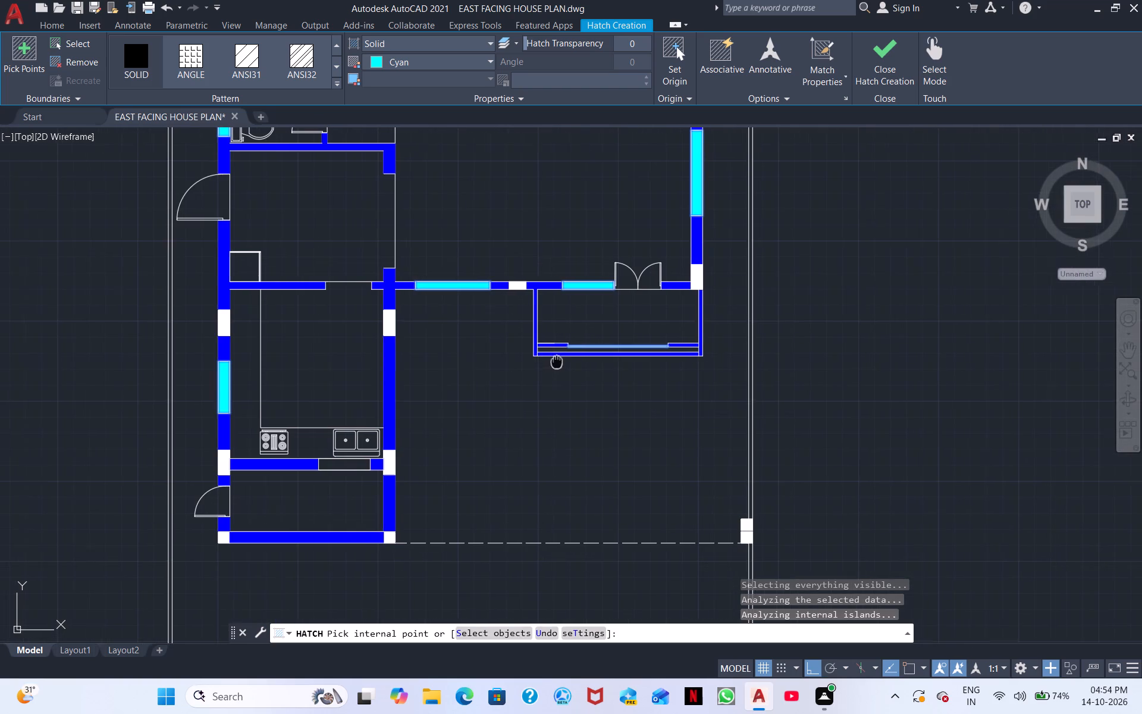
middle_drag(559, 361, 746, 315)
scroll(746, 315, down, 1)
middle_drag(729, 333, 512, 521)
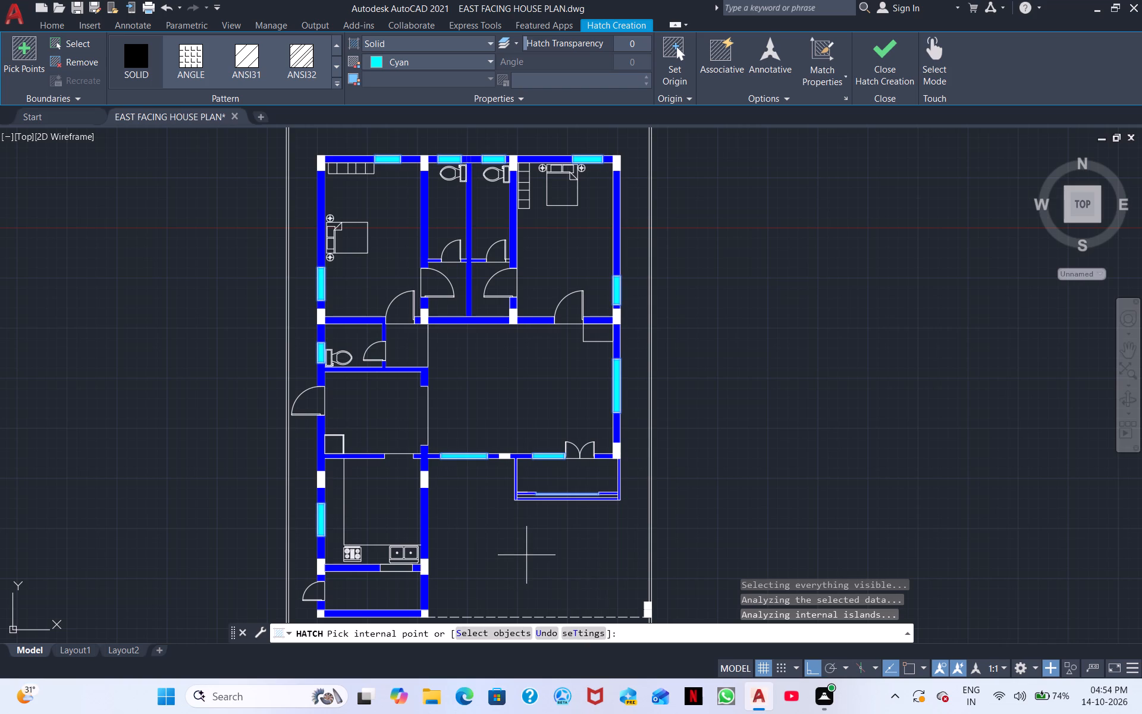
scroll(472, 529, up, 1)
scroll(472, 530, down, 1)
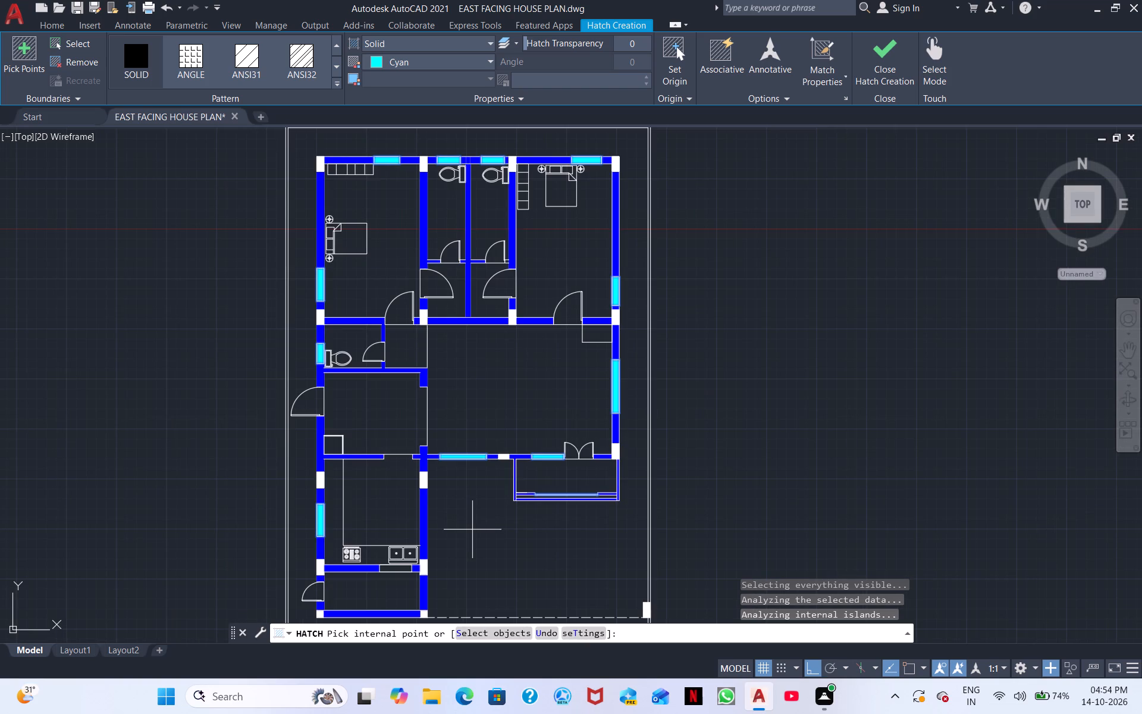
middle_drag(472, 530, 635, 546)
middle_drag(655, 502, 604, 327)
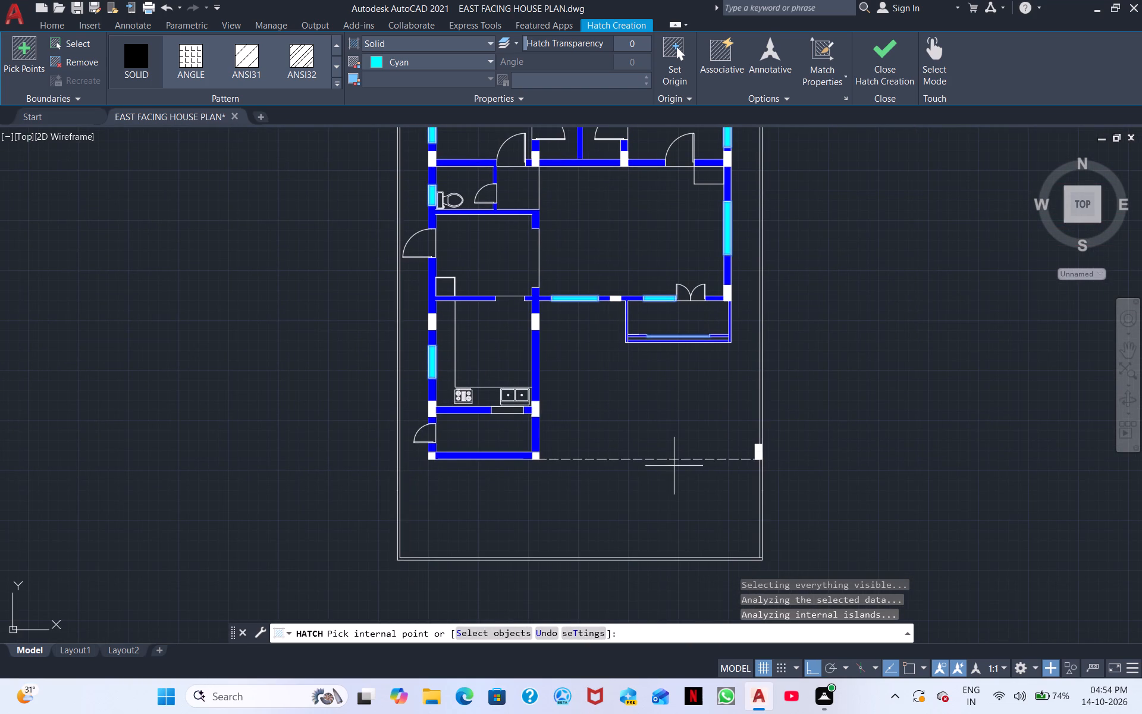
key(Escape)
Examine the hatched plan from the front yard up to the north bedrooms and the boundary wall.
scroll(658, 492, down, 1)
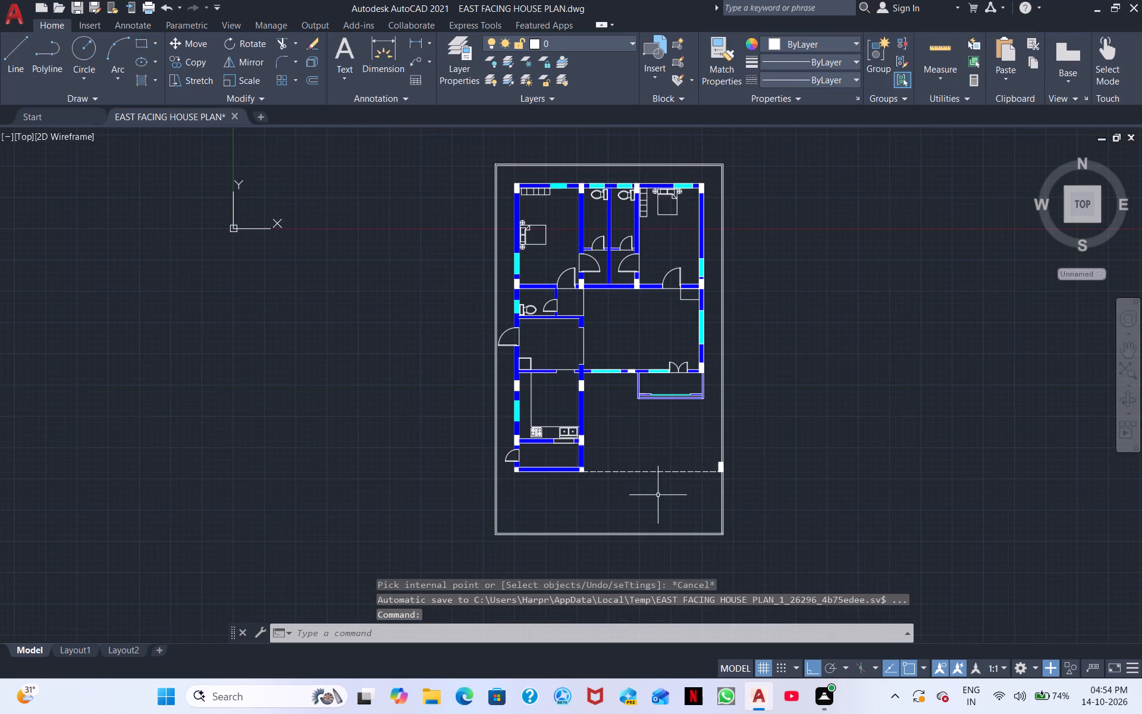
scroll(657, 500, up, 2)
middle_drag(654, 509, 651, 577)
scroll(651, 570, down, 1)
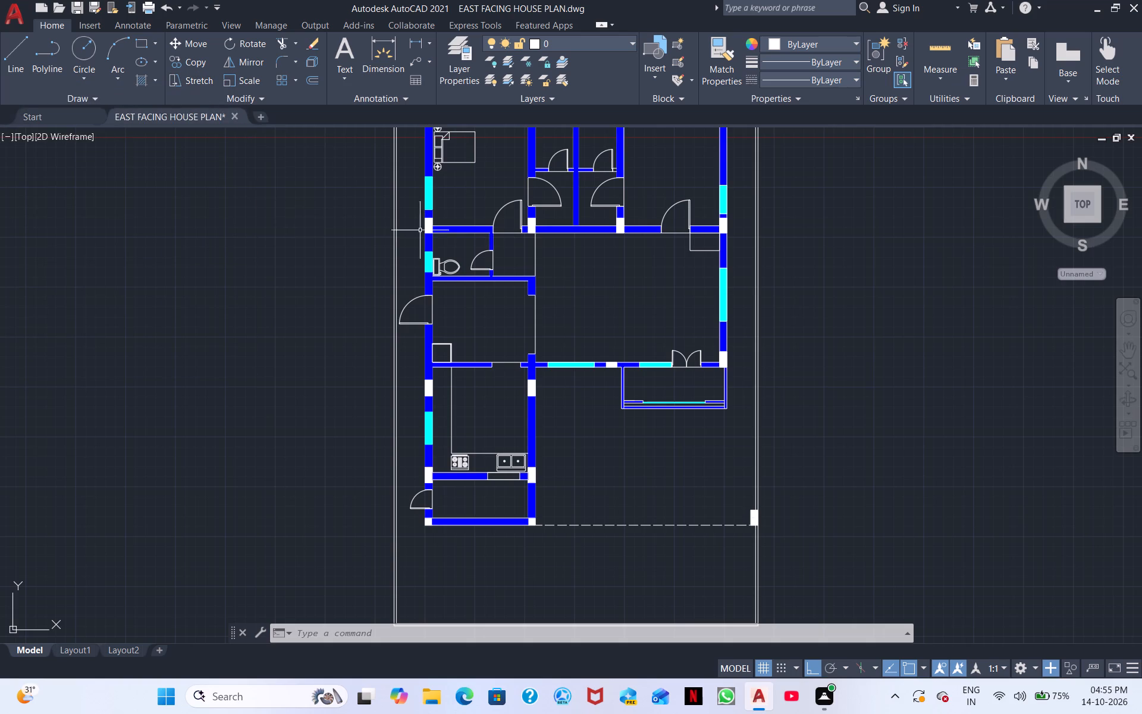
middle_drag(475, 266, 467, 442)
scroll(480, 406, up, 2)
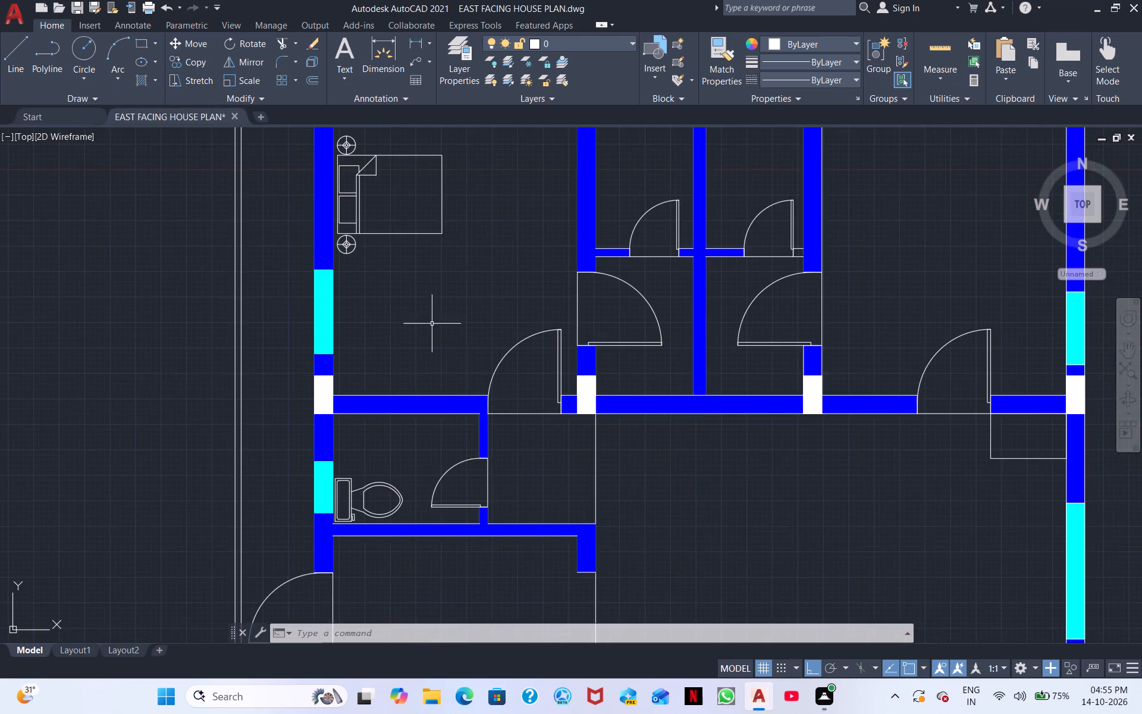
middle_drag(432, 329, 503, 483)
scroll(447, 355, down, 2)
scroll(447, 355, up, 1)
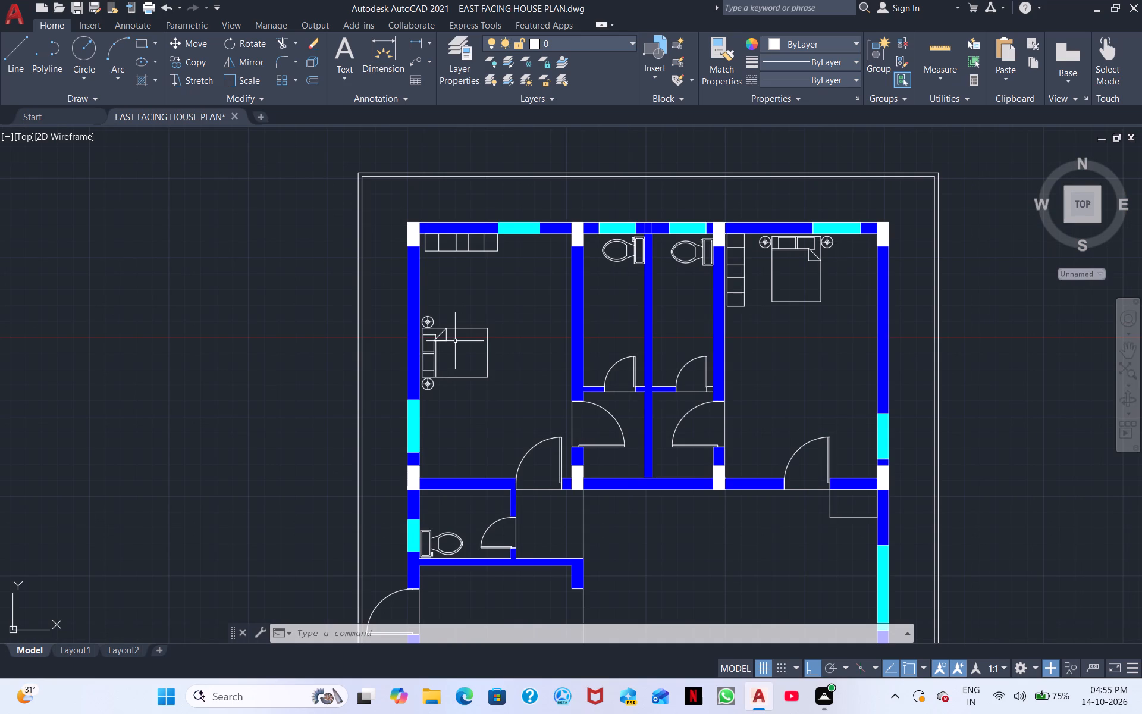
middle_drag(418, 250, 400, 354)
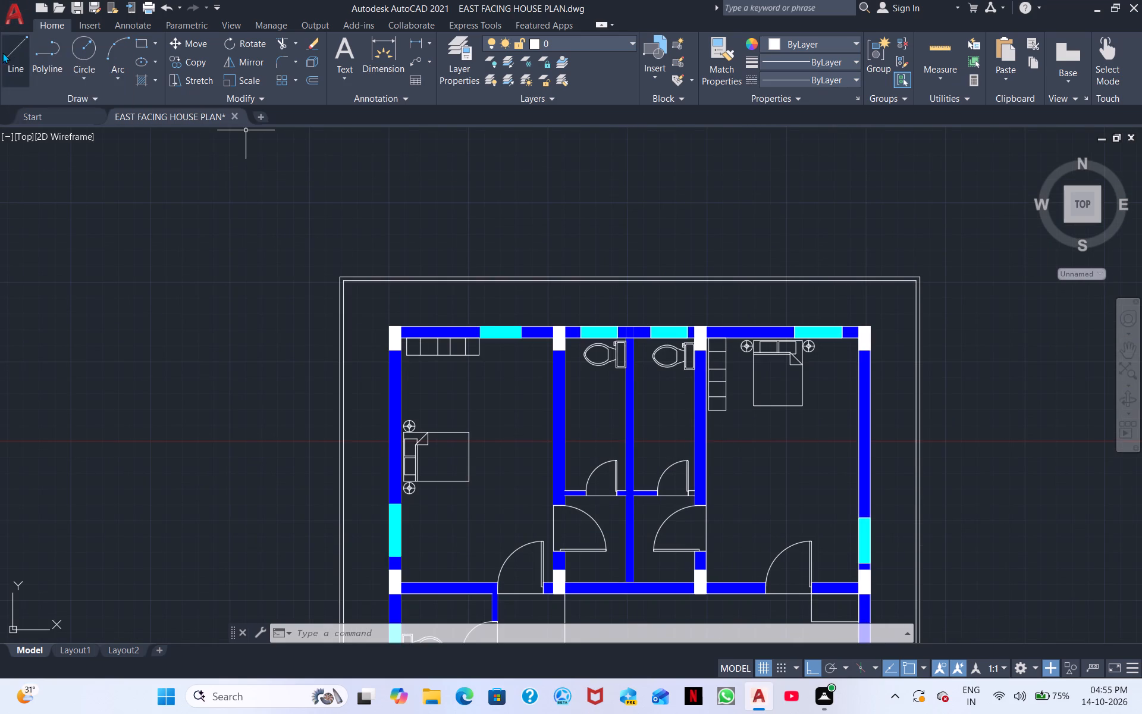
Draw a 6' line north from the boundary wall's outer north-west corner, continuing with a sloping line to its outer north-east corner.
click(11, 62)
scroll(322, 199, up, 2)
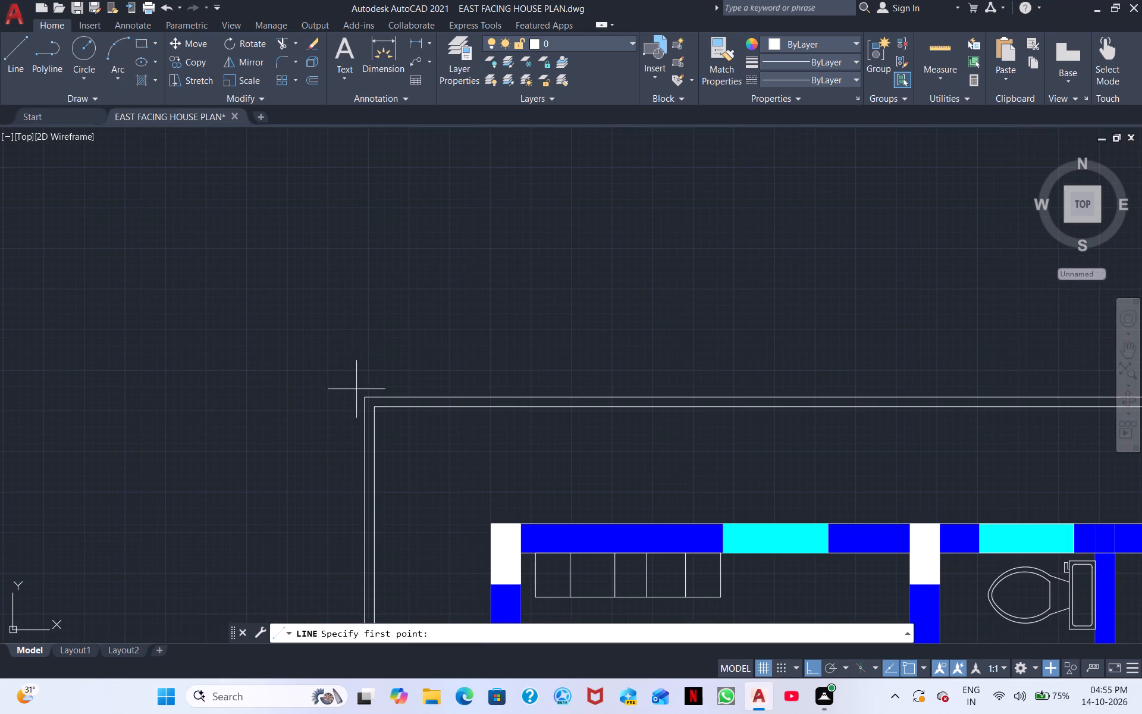
click(368, 395)
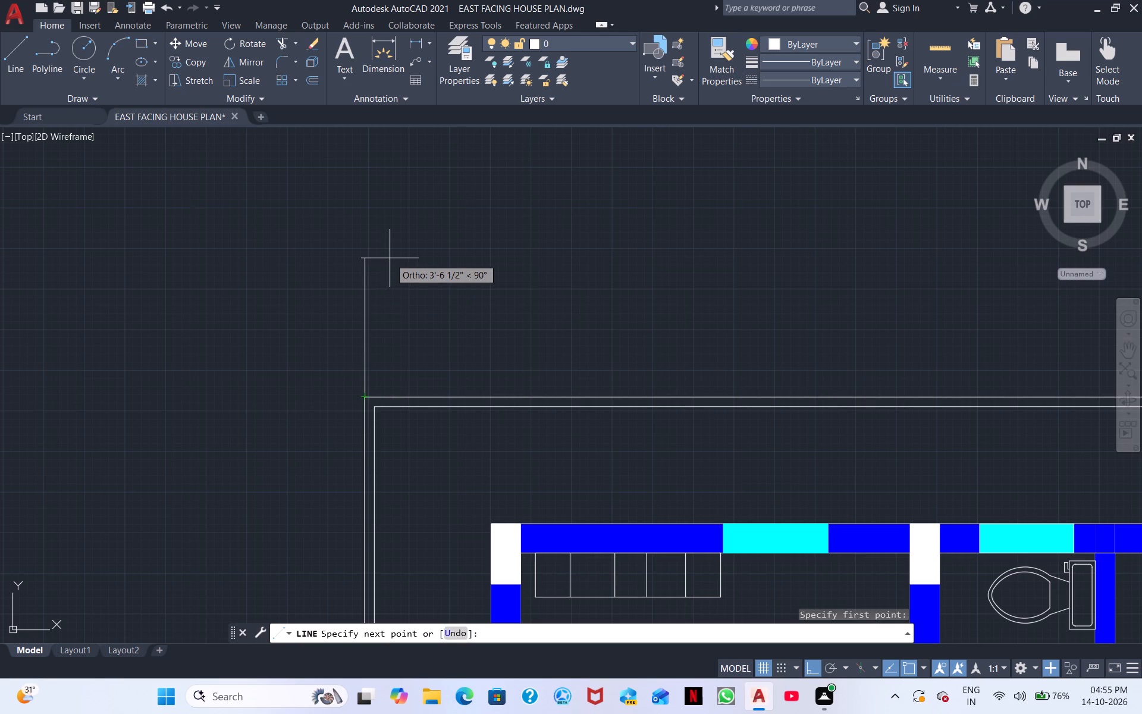
key(6)
key(apostrophe)
key(Return)
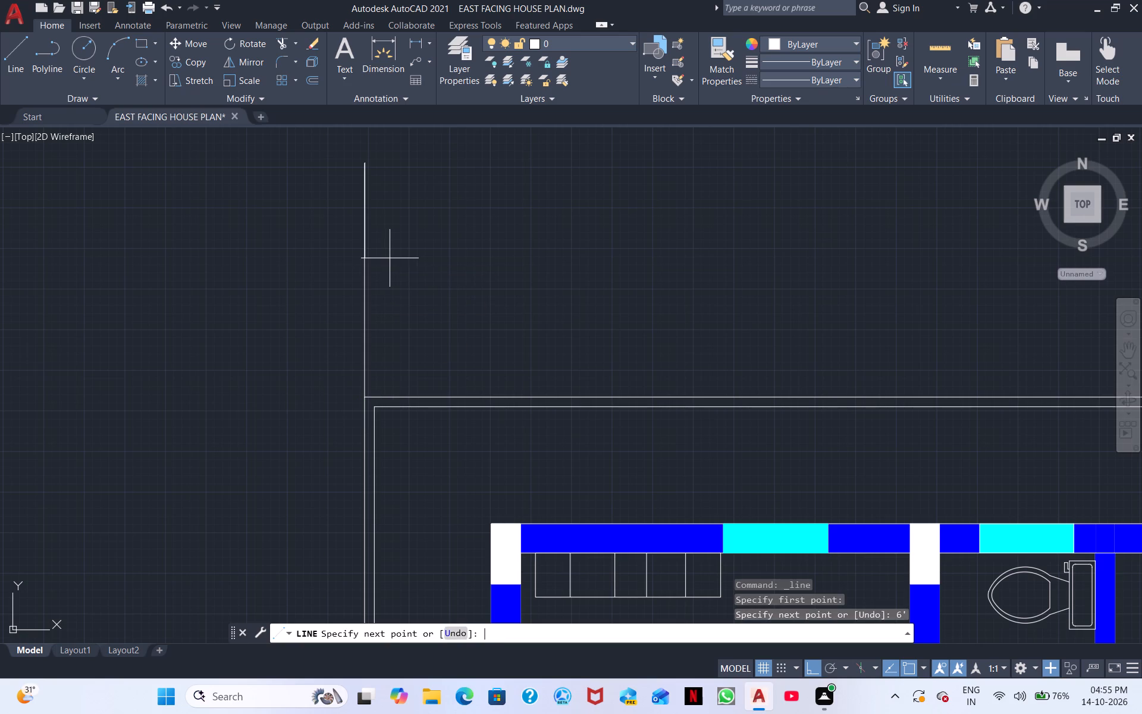
middle_drag(830, 271, 373, 261)
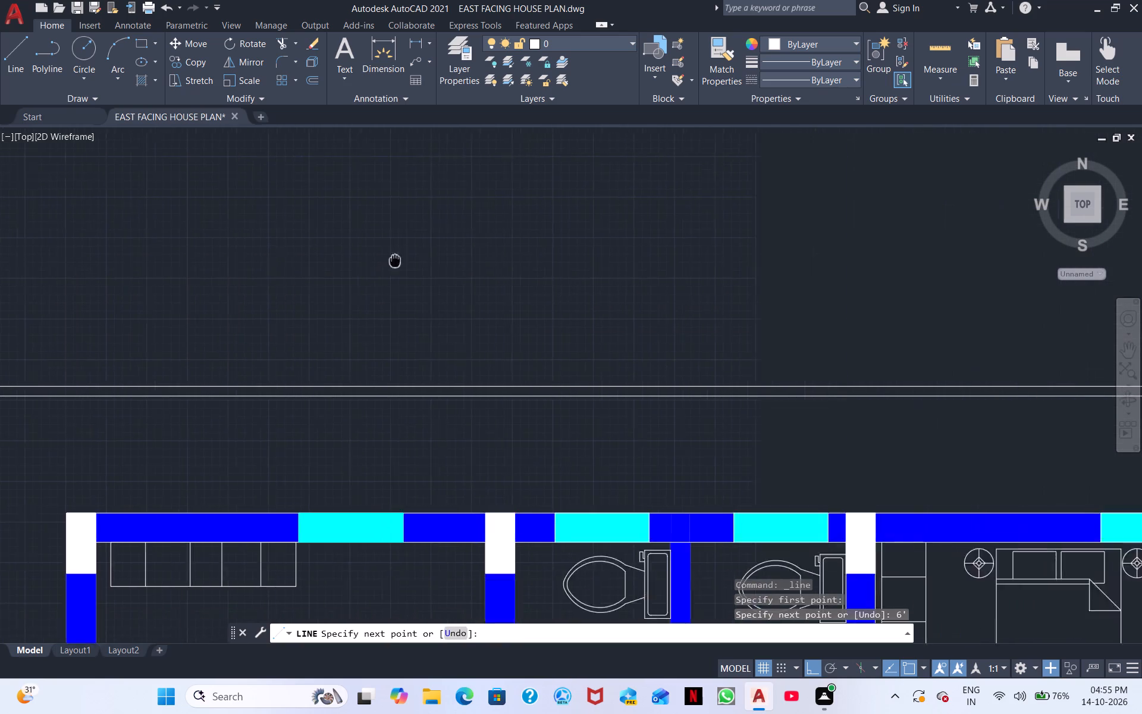
middle_drag(373, 261, 162, 259)
click(814, 669)
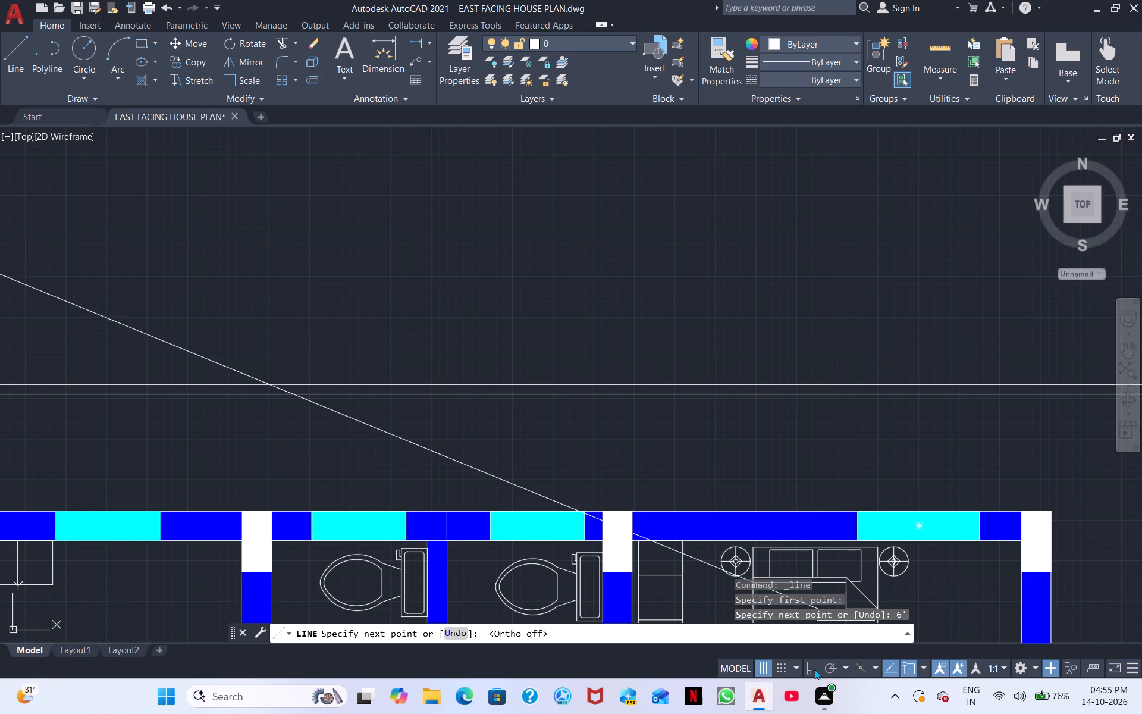
middle_drag(966, 354, 309, 406)
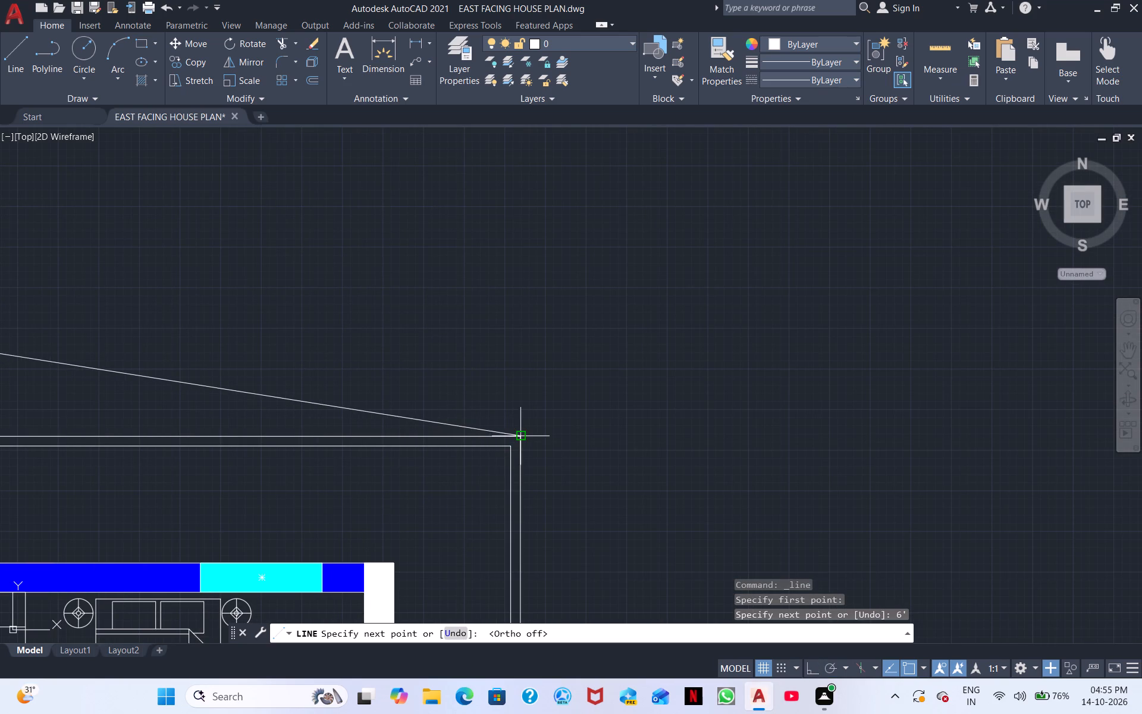
scroll(520, 436, up, 3)
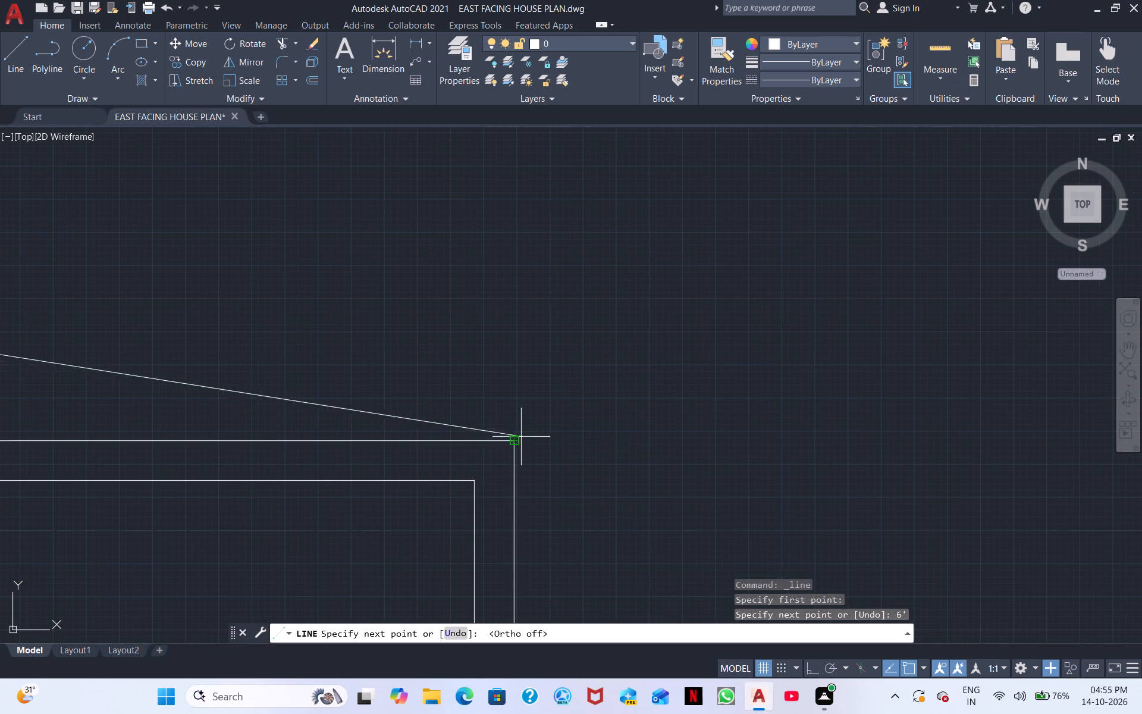
click(510, 439)
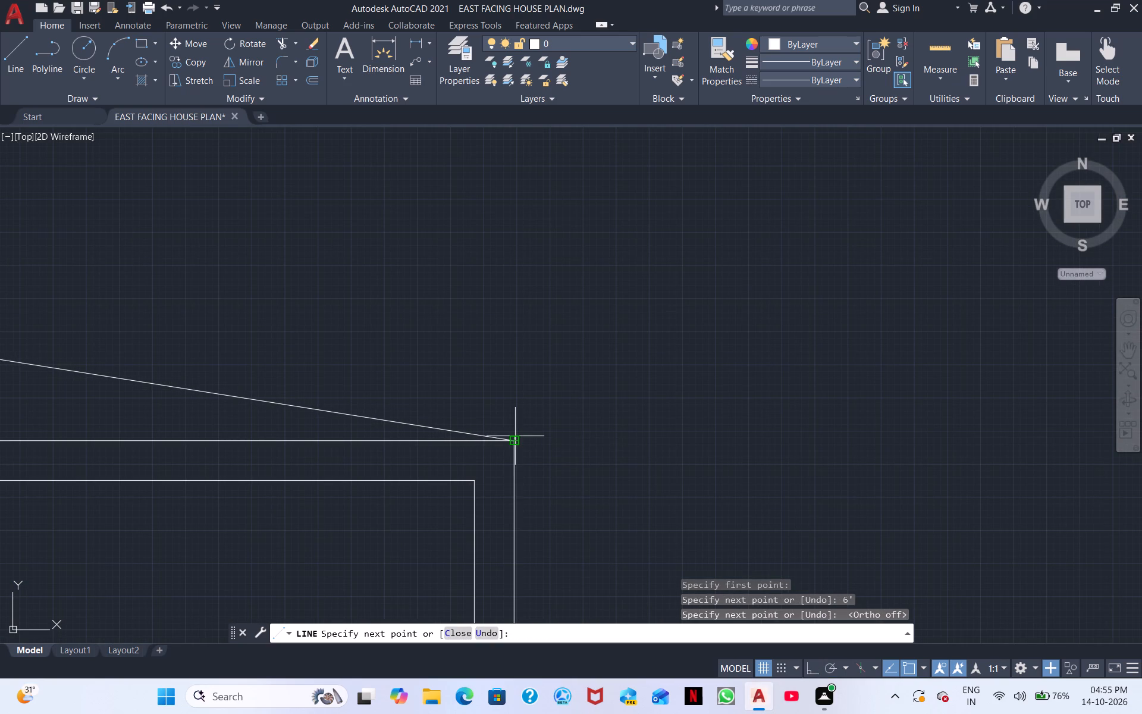
key(Escape)
Examine the new sloping outline together with the boundary wall and the northern rooms.
scroll(515, 436, down, 2)
middle_drag(332, 458, 796, 327)
scroll(676, 430, down, 2)
middle_drag(366, 441, 378, 439)
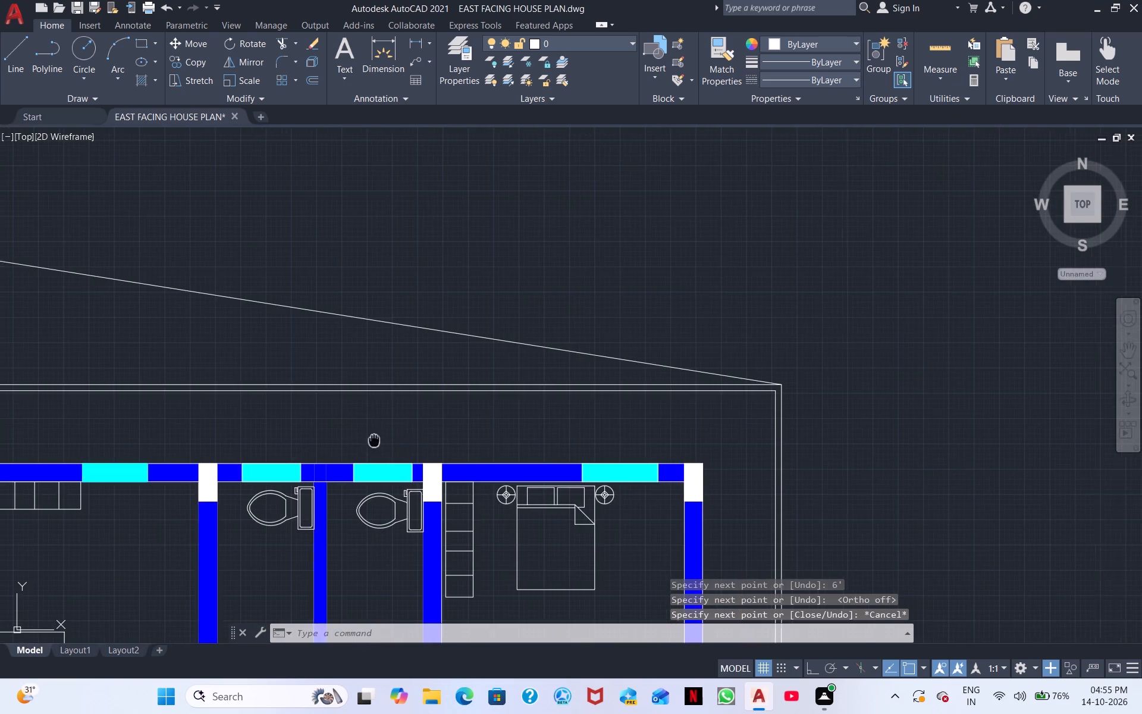
middle_drag(378, 439, 962, 299)
scroll(950, 309, down, 1)
middle_drag(668, 348, 583, 267)
middle_drag(549, 324, 512, 259)
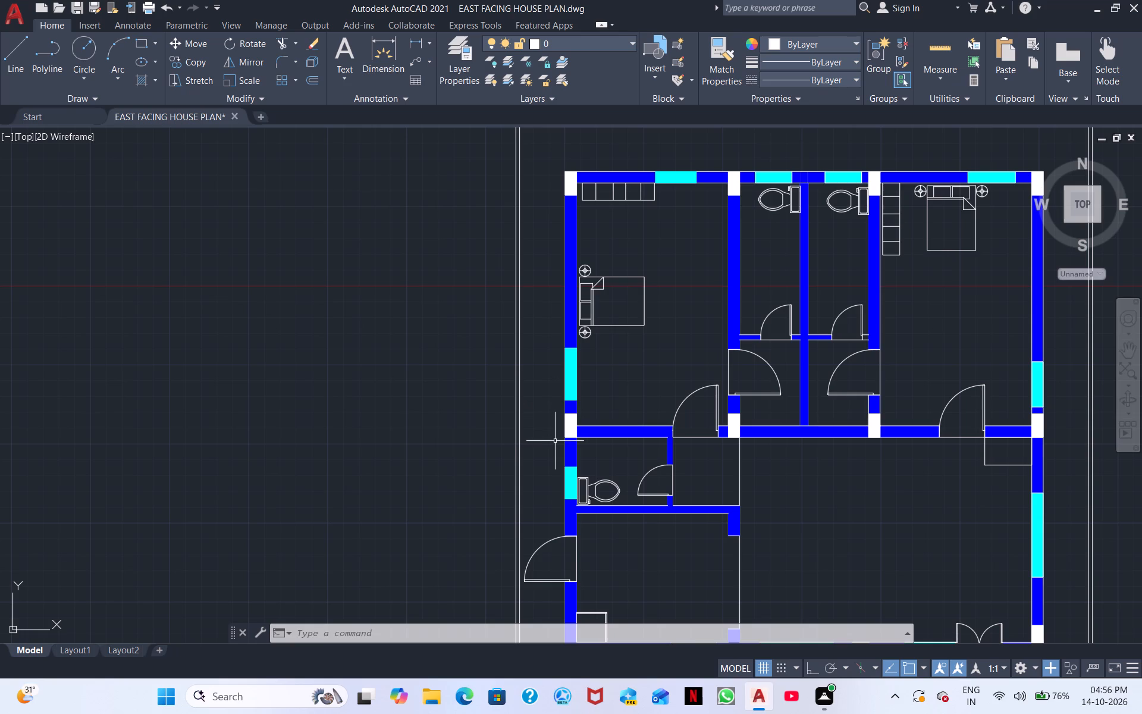
middle_drag(642, 369, 614, 475)
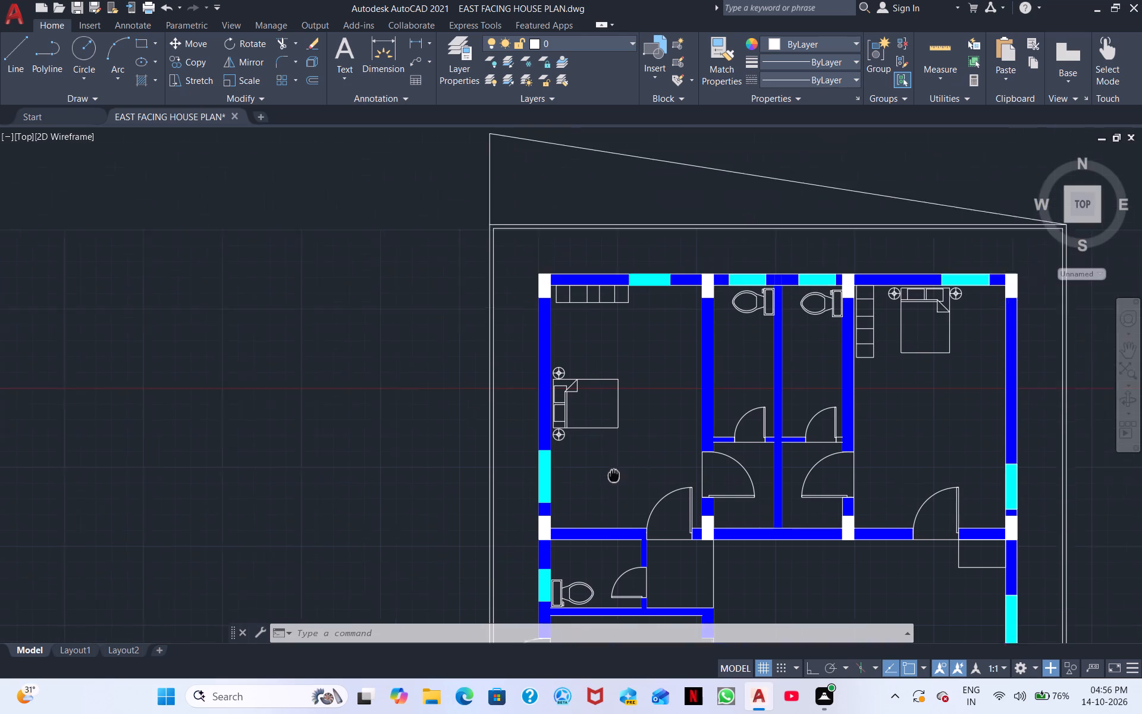
middle_drag(614, 475, 576, 546)
middle_drag(576, 469, 563, 337)
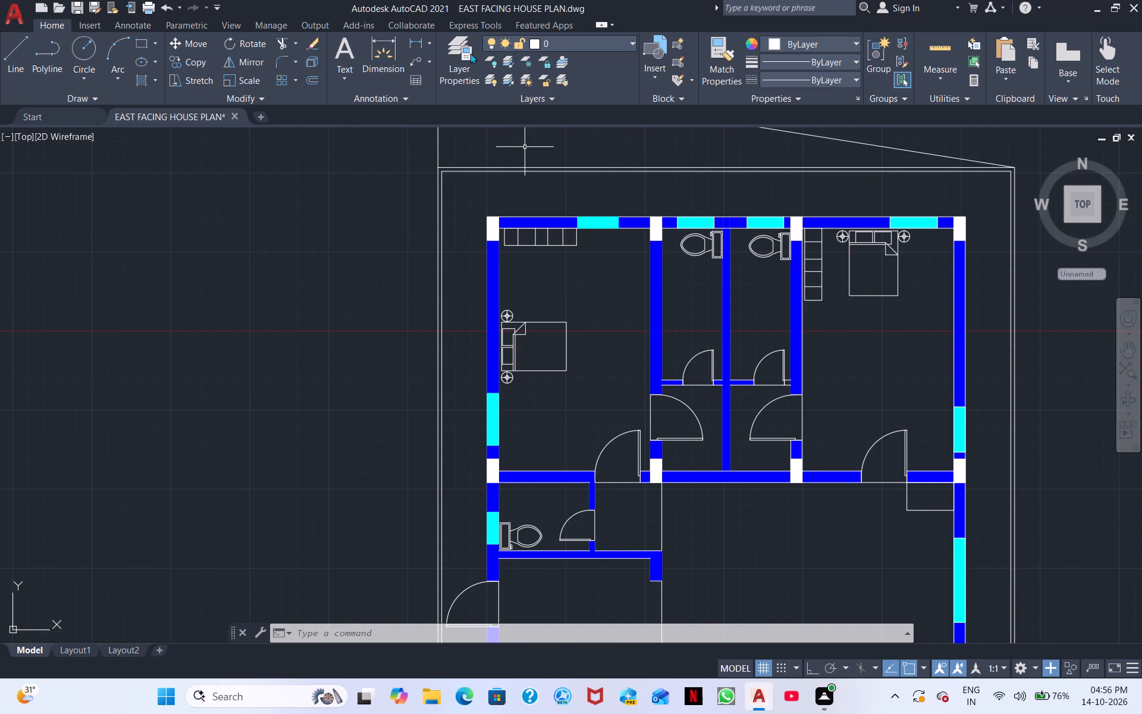
Draw a small three-sided rectangle across the north boundary wall near the north-east corner, extending about 5" inside the inner boundary line.
scroll(375, 100, up, 1)
scroll(755, 179, up, 2)
middle_drag(887, 155, 274, 185)
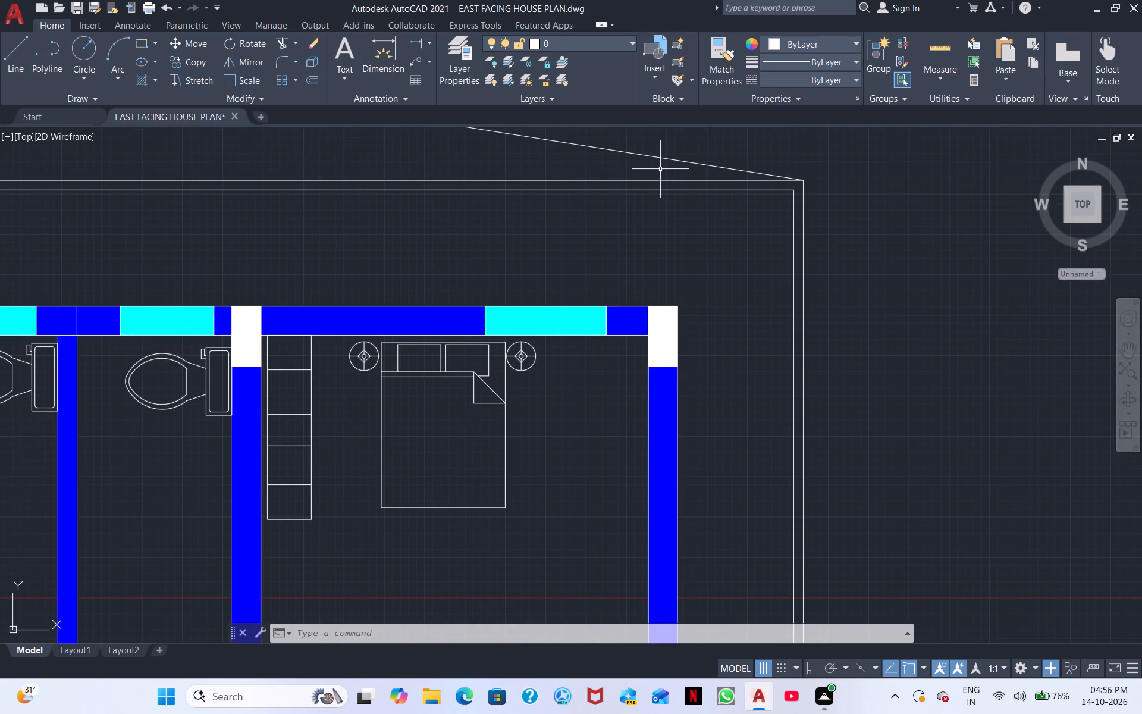
scroll(660, 169, up, 1)
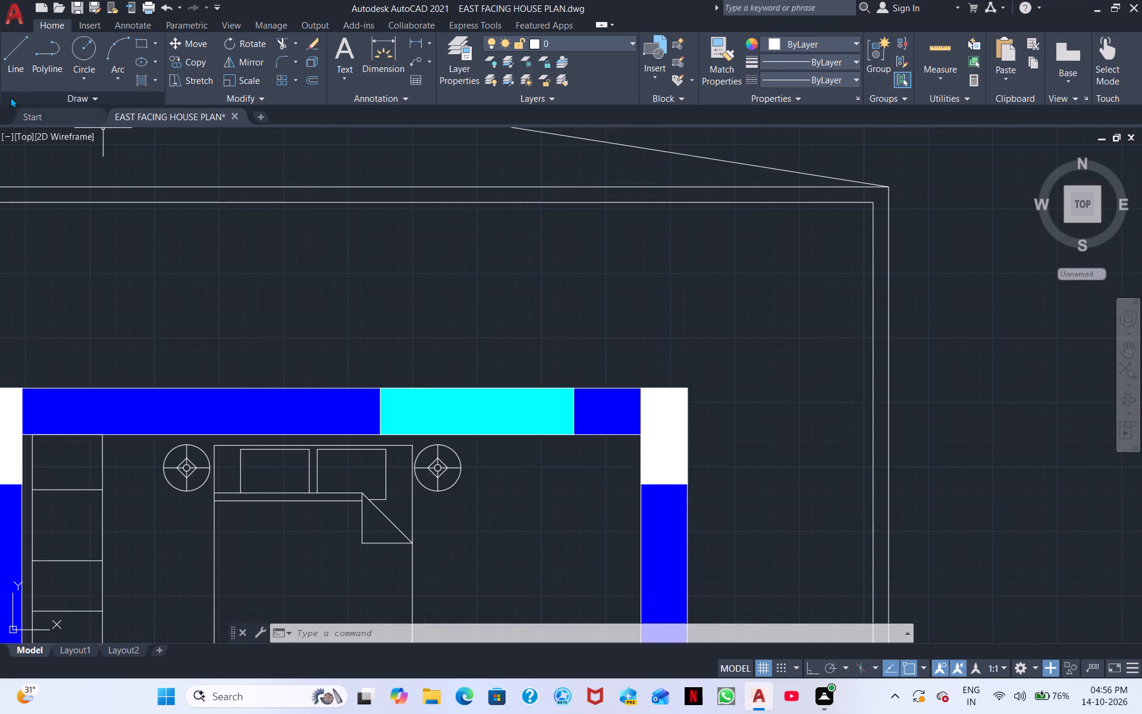
click(12, 61)
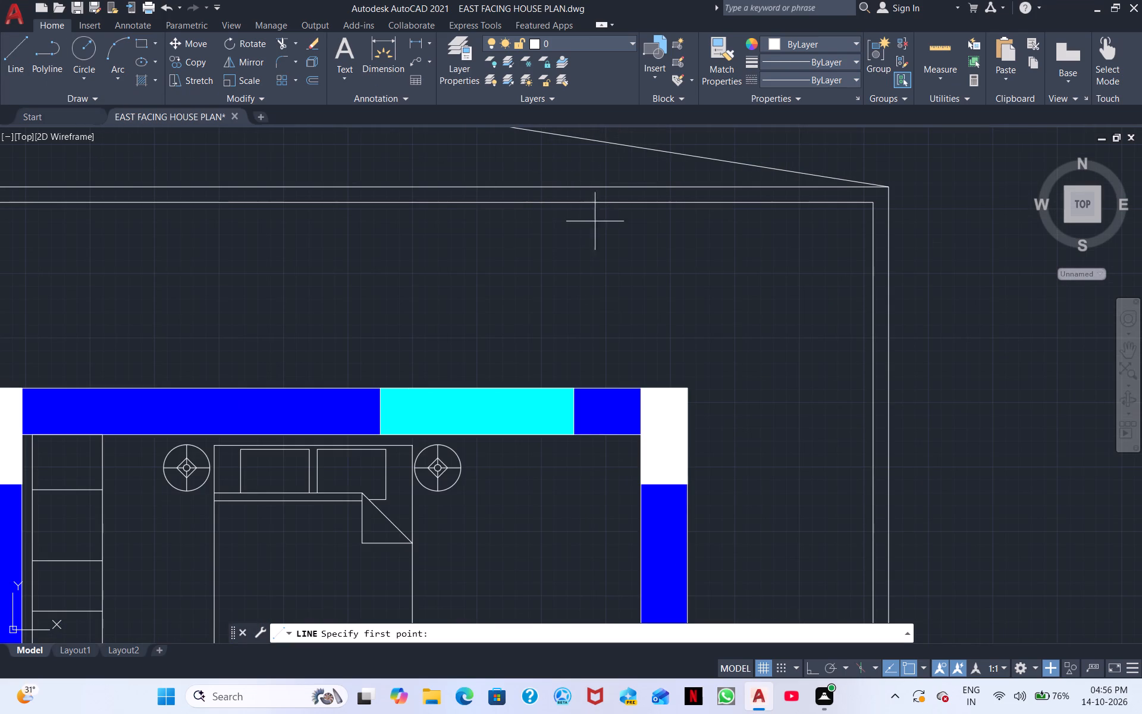
scroll(747, 284, up, 2)
middle_drag(716, 367, 670, 465)
scroll(670, 464, down, 1)
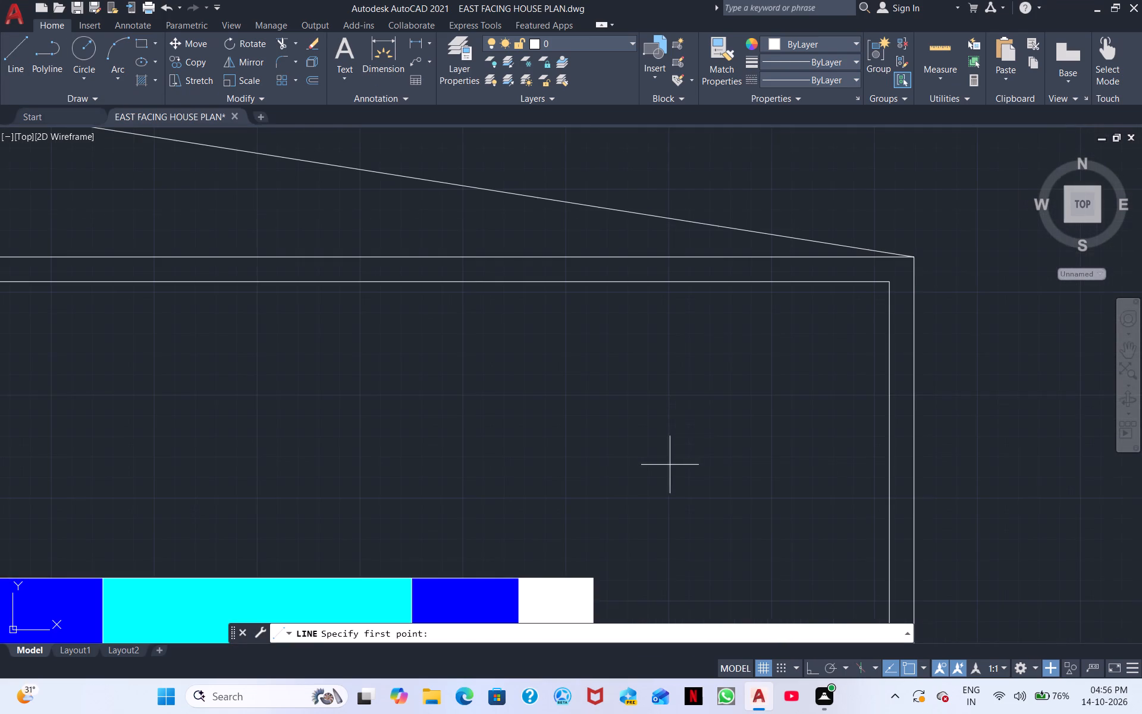
click(770, 261)
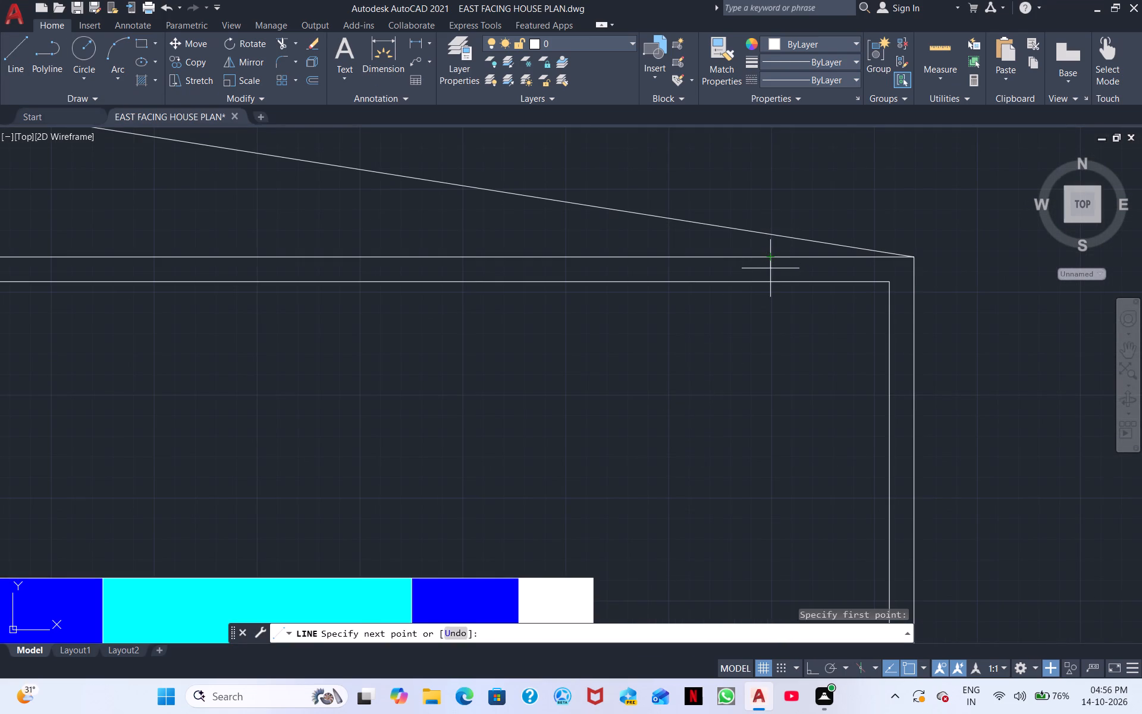
click(771, 280)
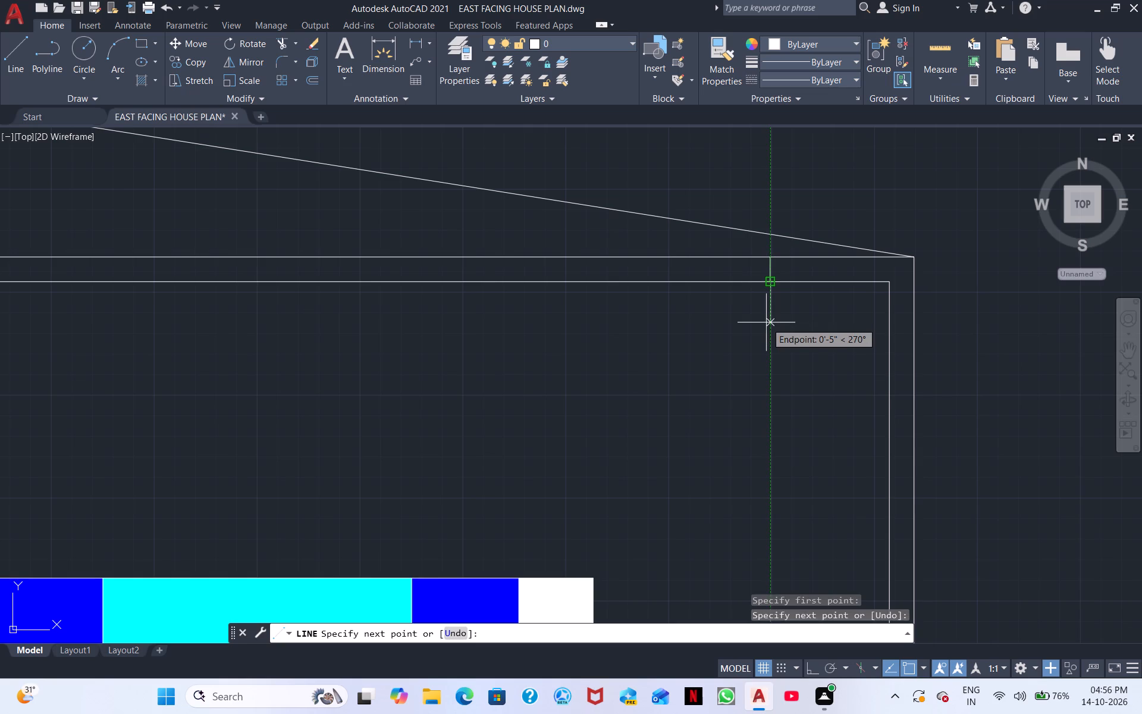
click(767, 321)
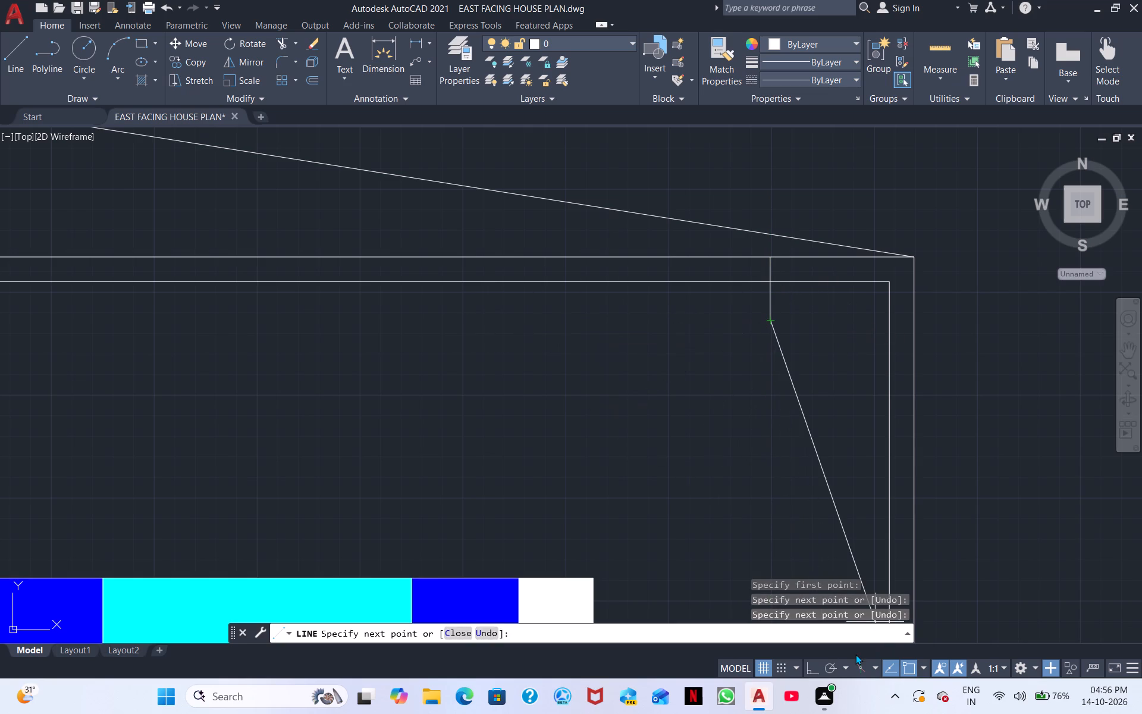
click(808, 667)
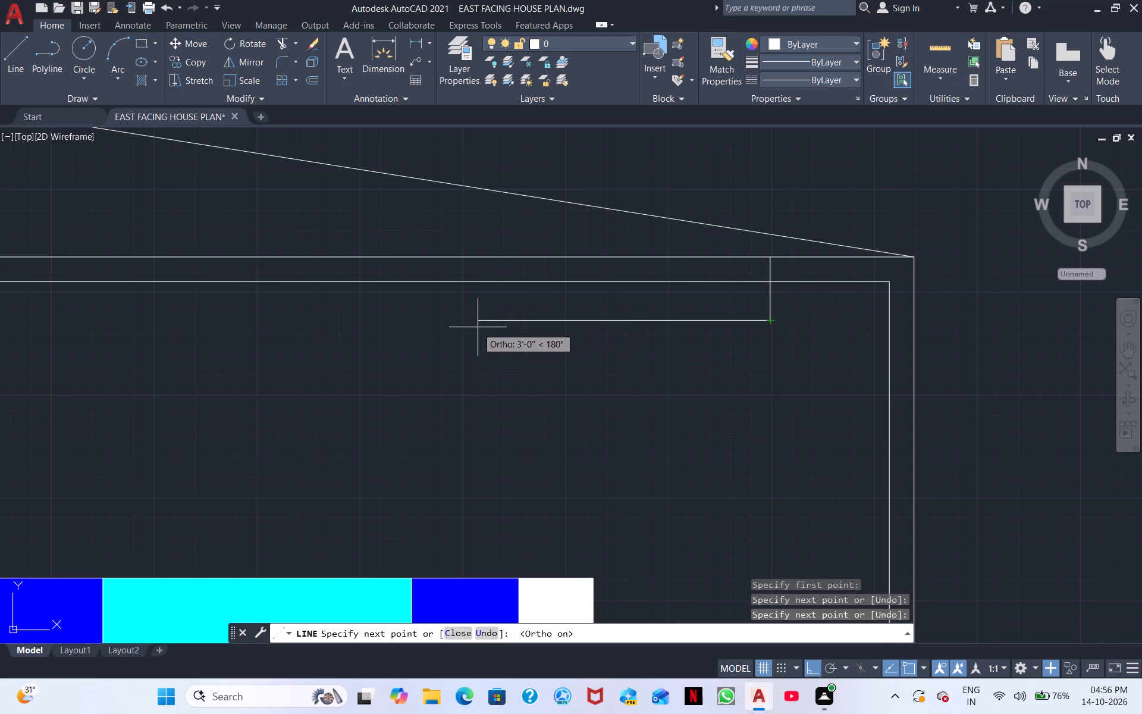
click(561, 318)
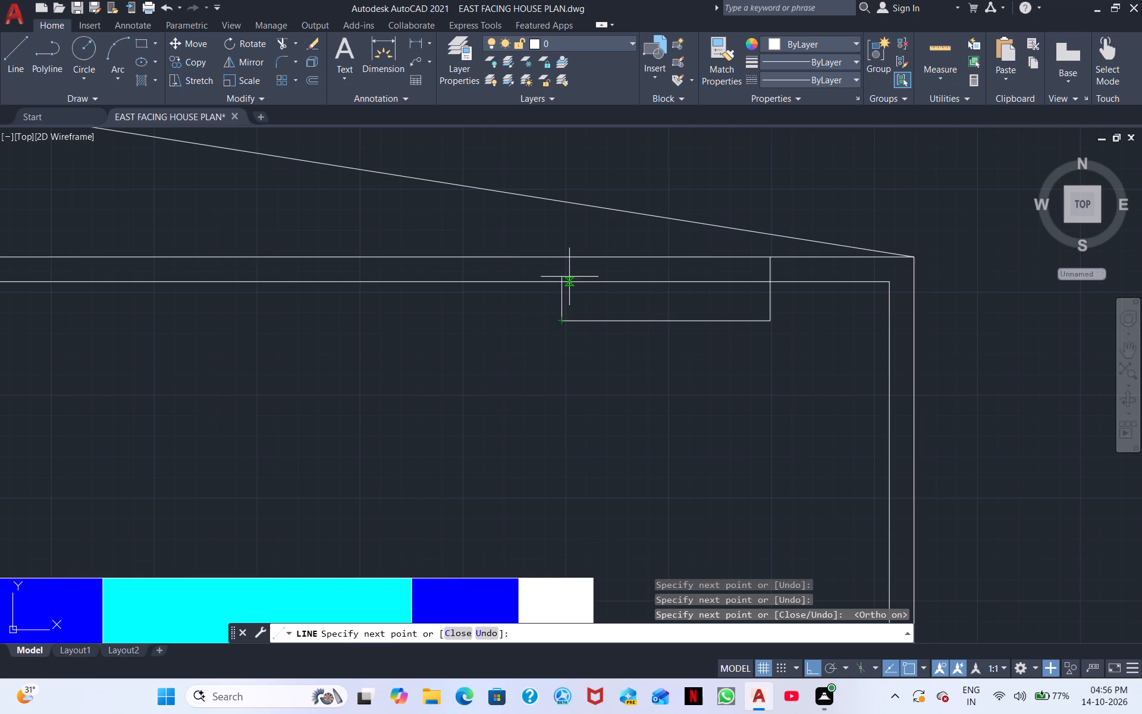
click(563, 283)
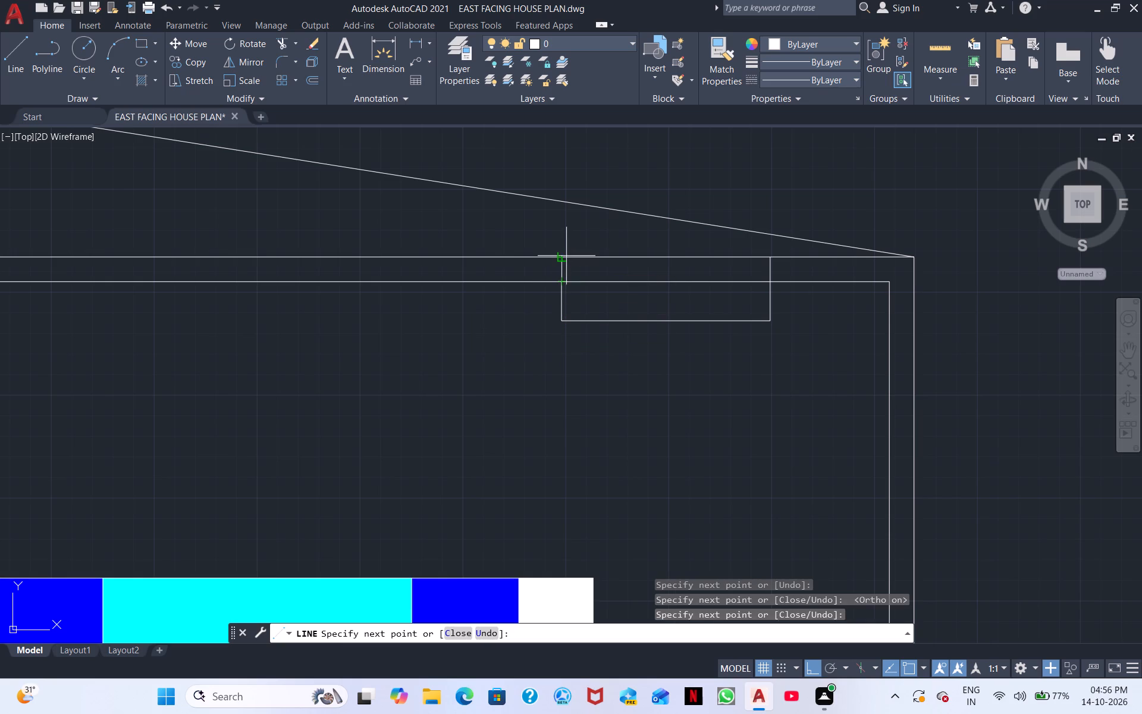
click(566, 256)
key(Escape)
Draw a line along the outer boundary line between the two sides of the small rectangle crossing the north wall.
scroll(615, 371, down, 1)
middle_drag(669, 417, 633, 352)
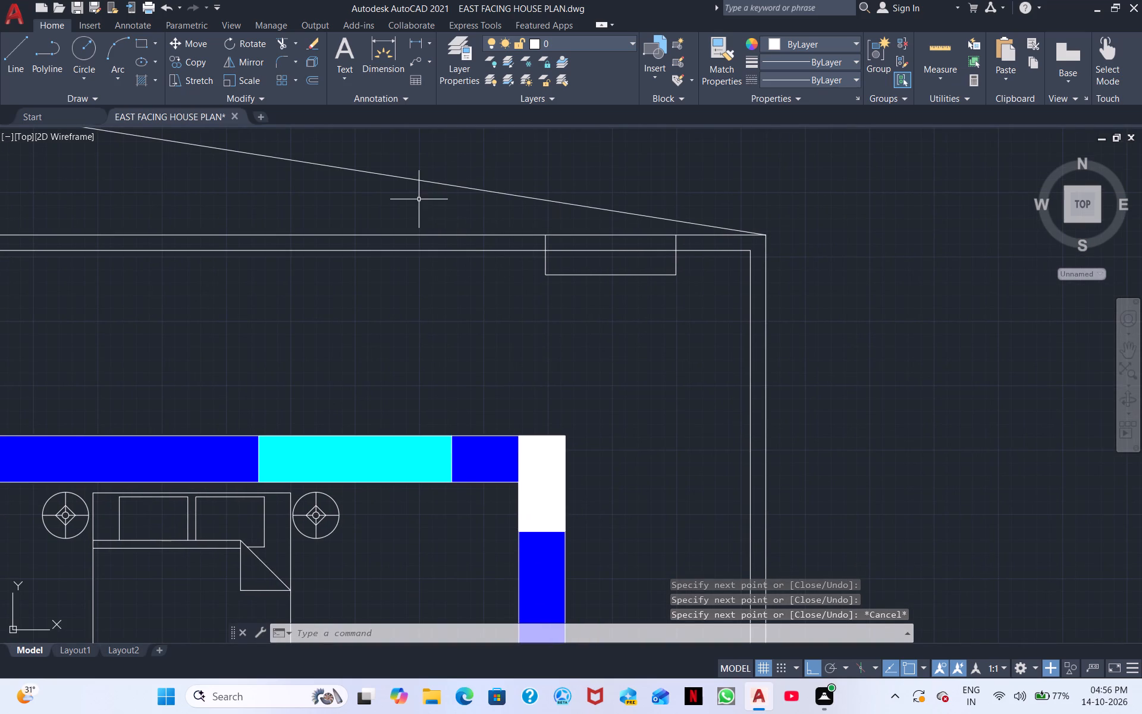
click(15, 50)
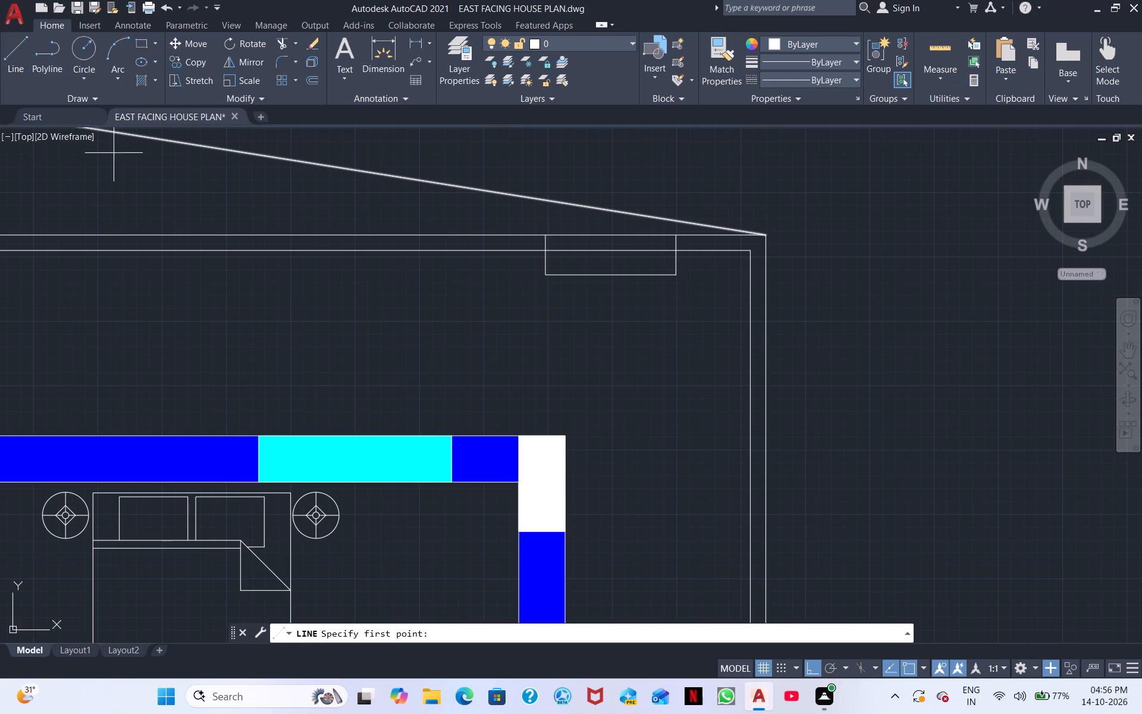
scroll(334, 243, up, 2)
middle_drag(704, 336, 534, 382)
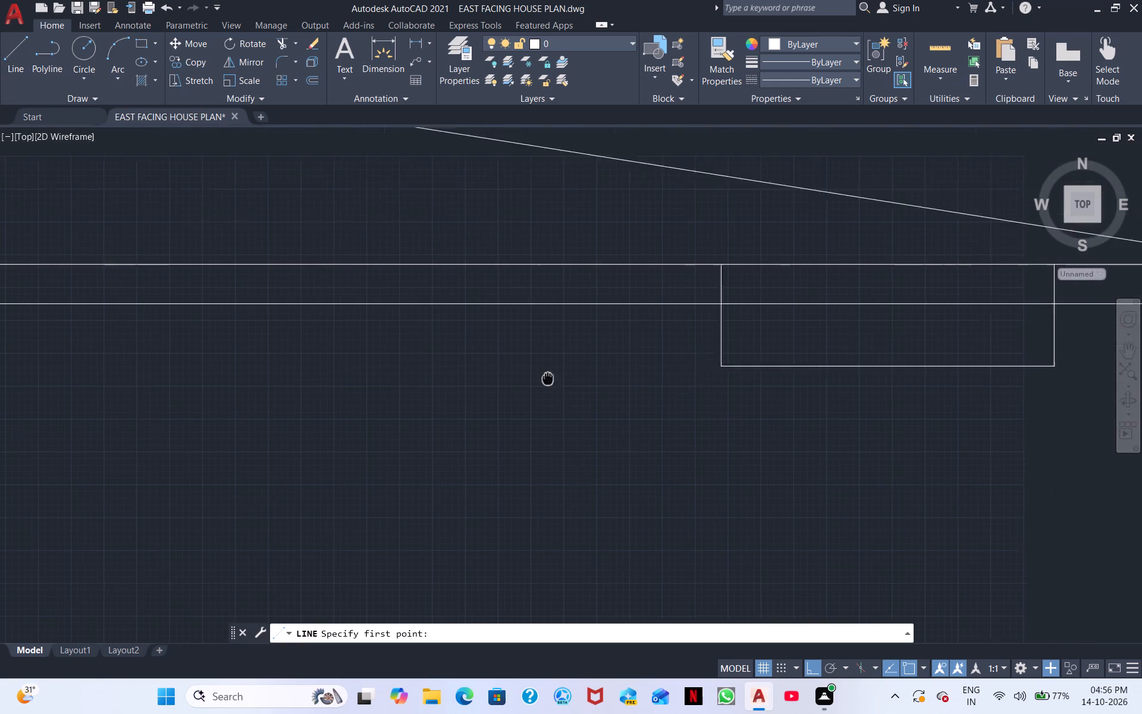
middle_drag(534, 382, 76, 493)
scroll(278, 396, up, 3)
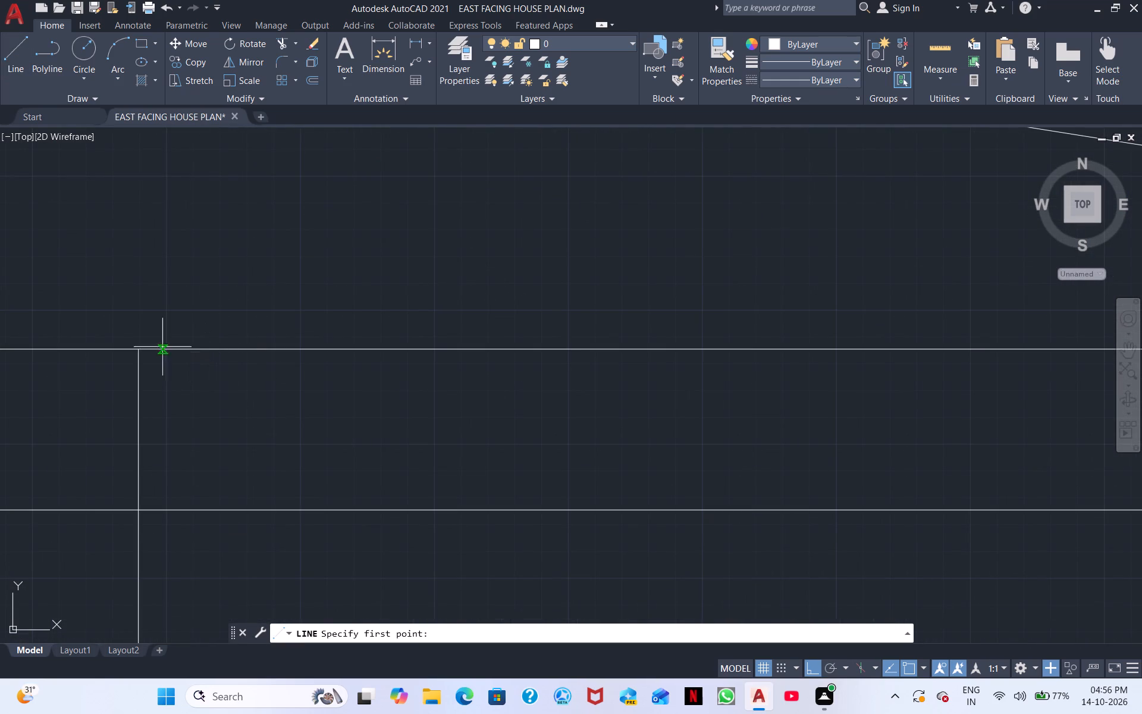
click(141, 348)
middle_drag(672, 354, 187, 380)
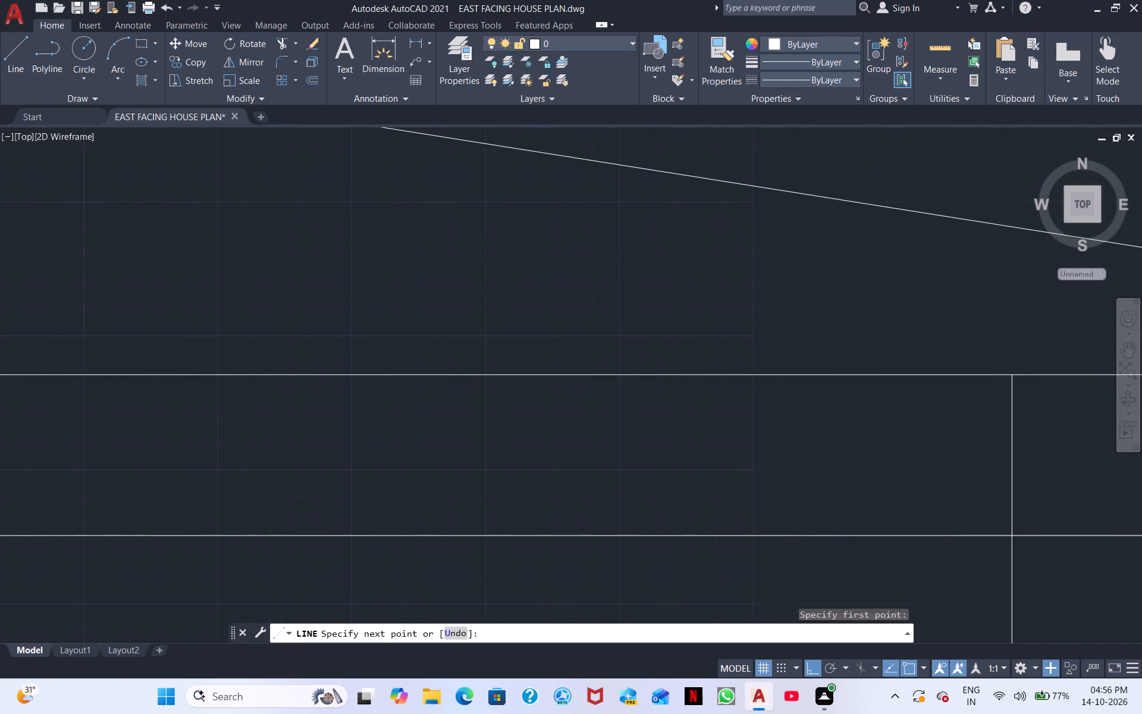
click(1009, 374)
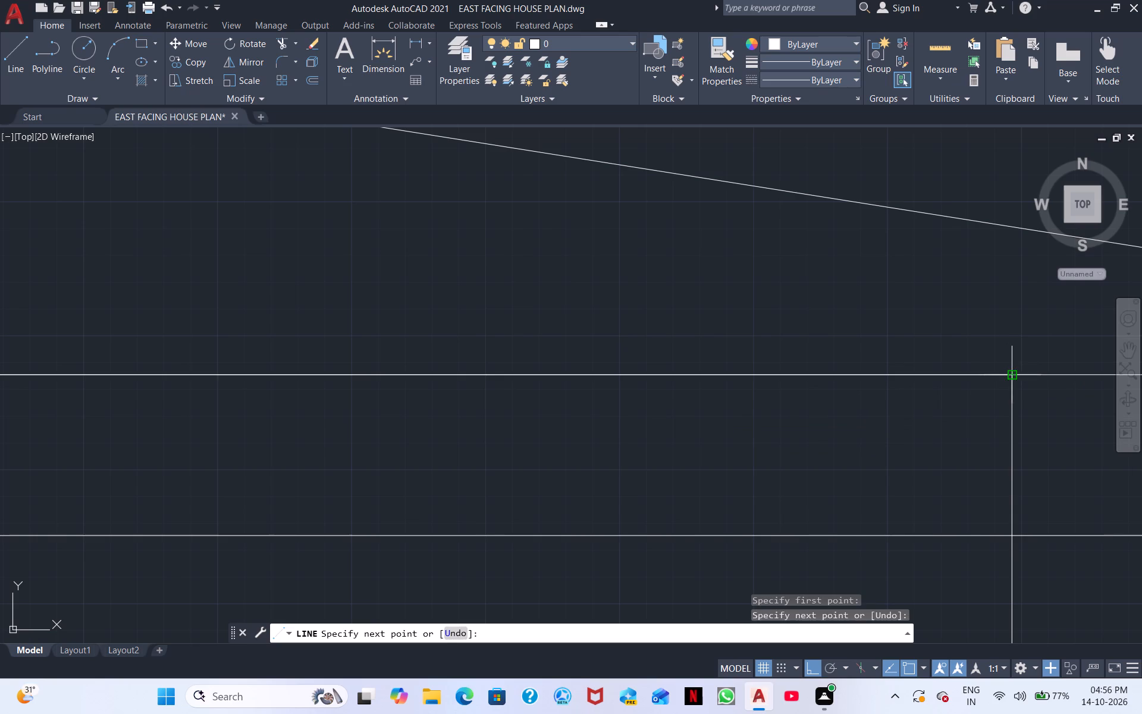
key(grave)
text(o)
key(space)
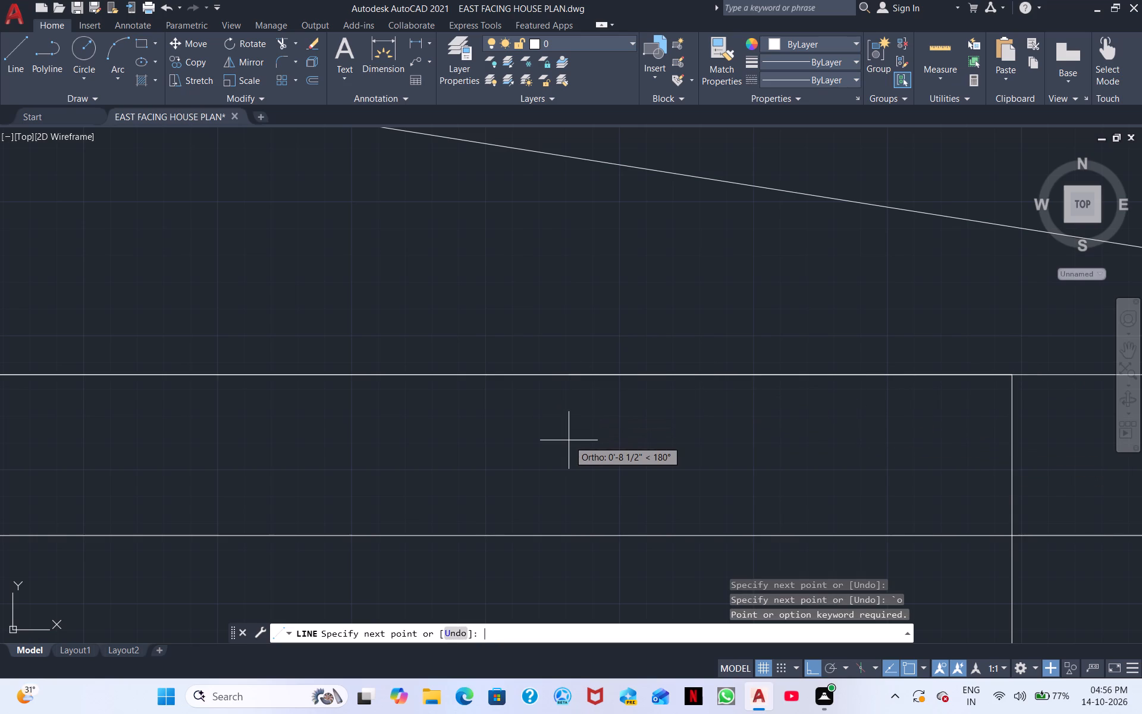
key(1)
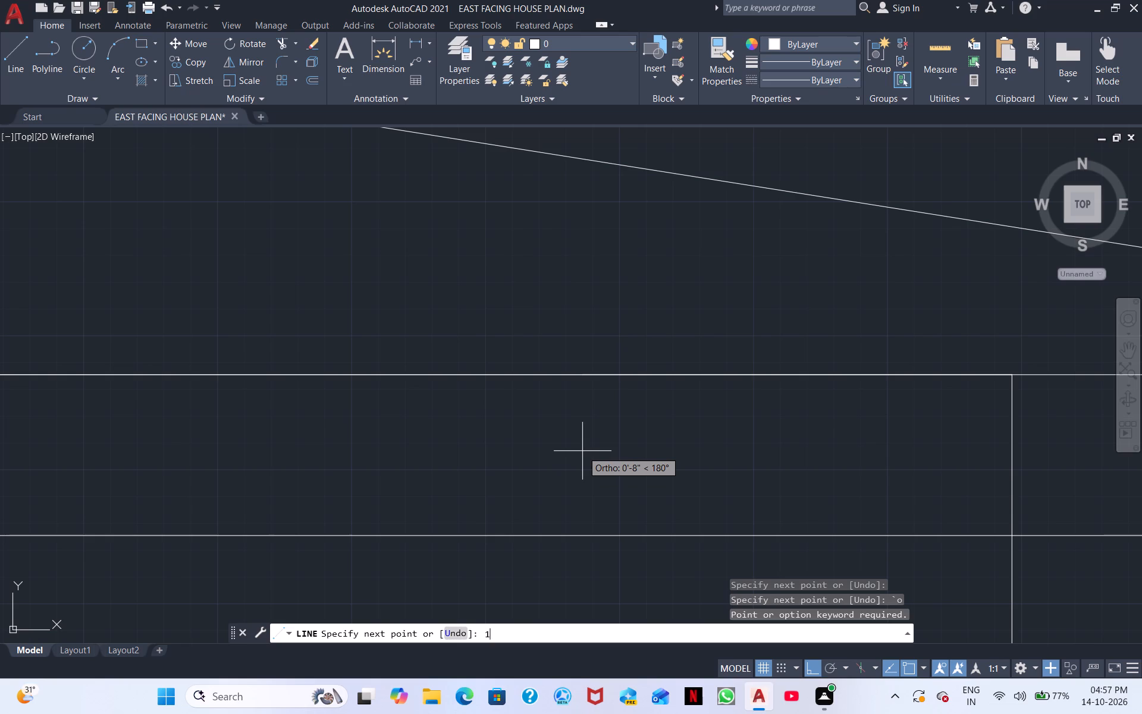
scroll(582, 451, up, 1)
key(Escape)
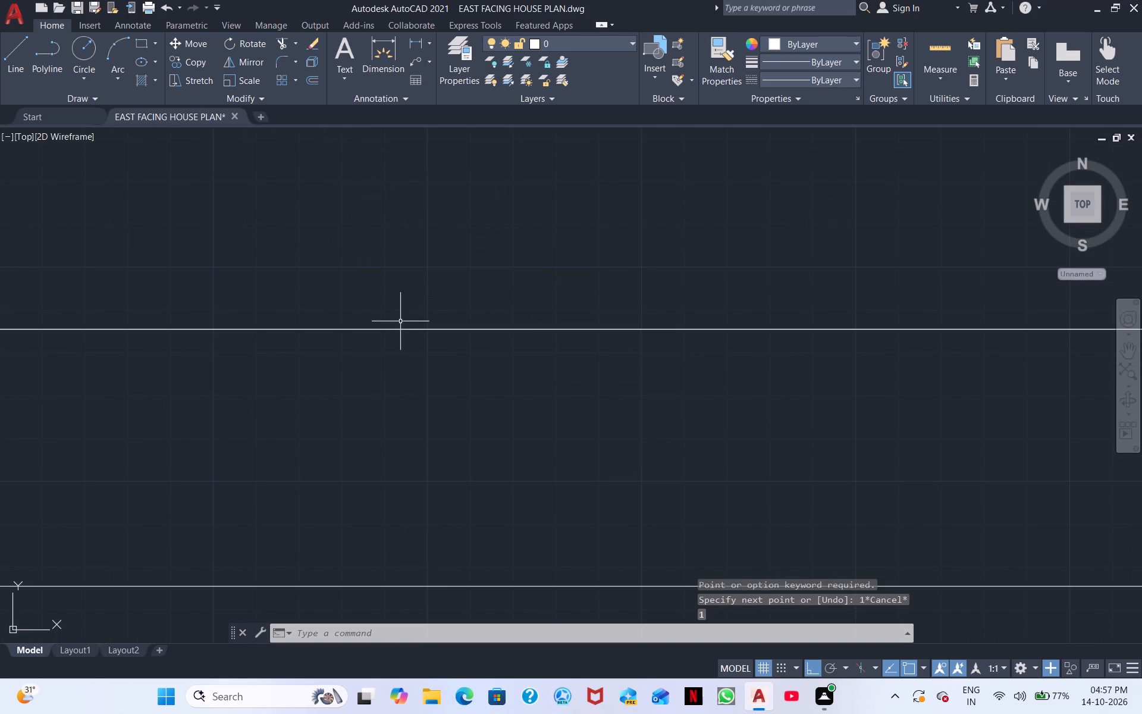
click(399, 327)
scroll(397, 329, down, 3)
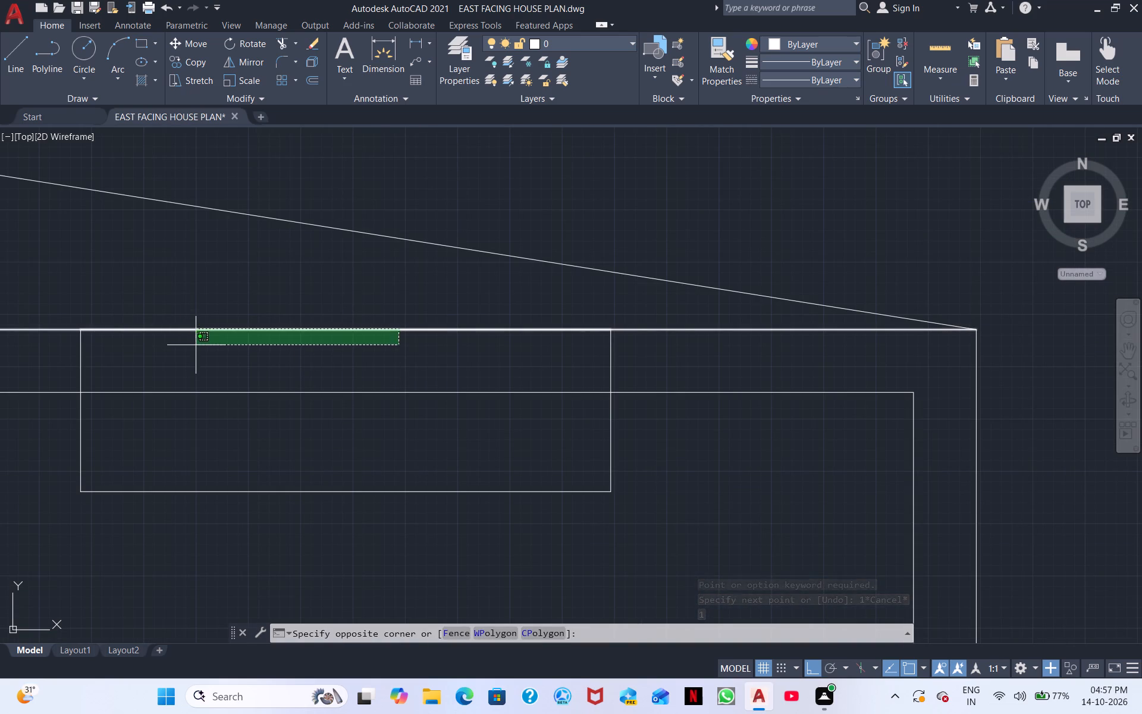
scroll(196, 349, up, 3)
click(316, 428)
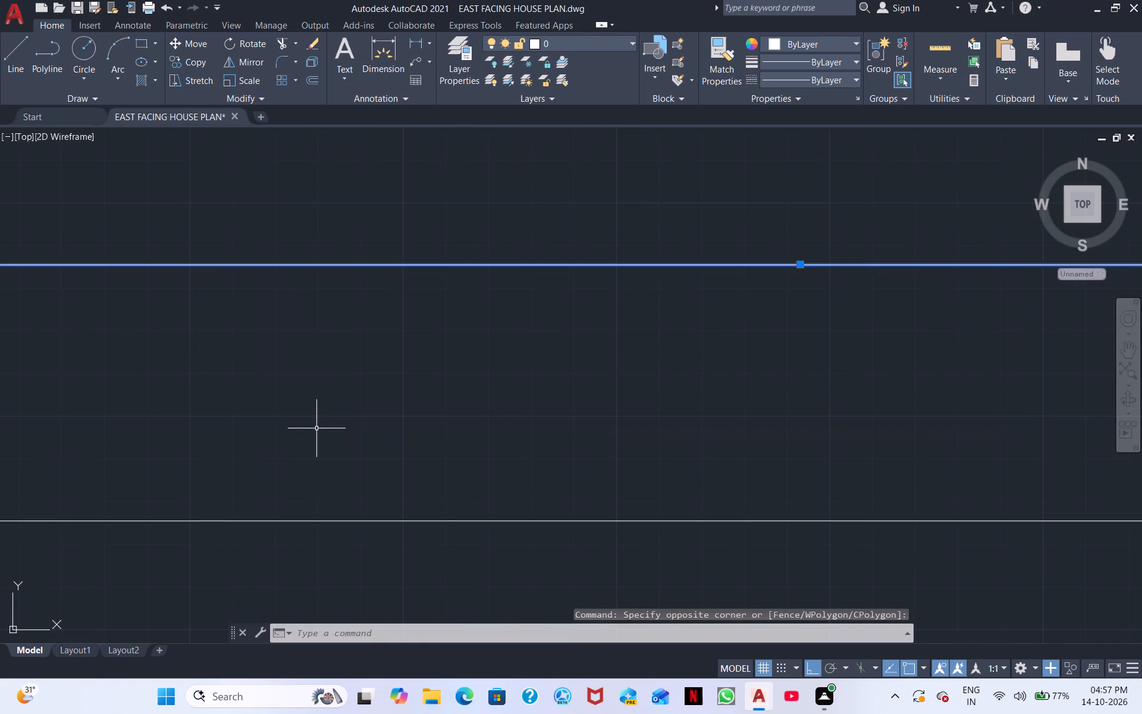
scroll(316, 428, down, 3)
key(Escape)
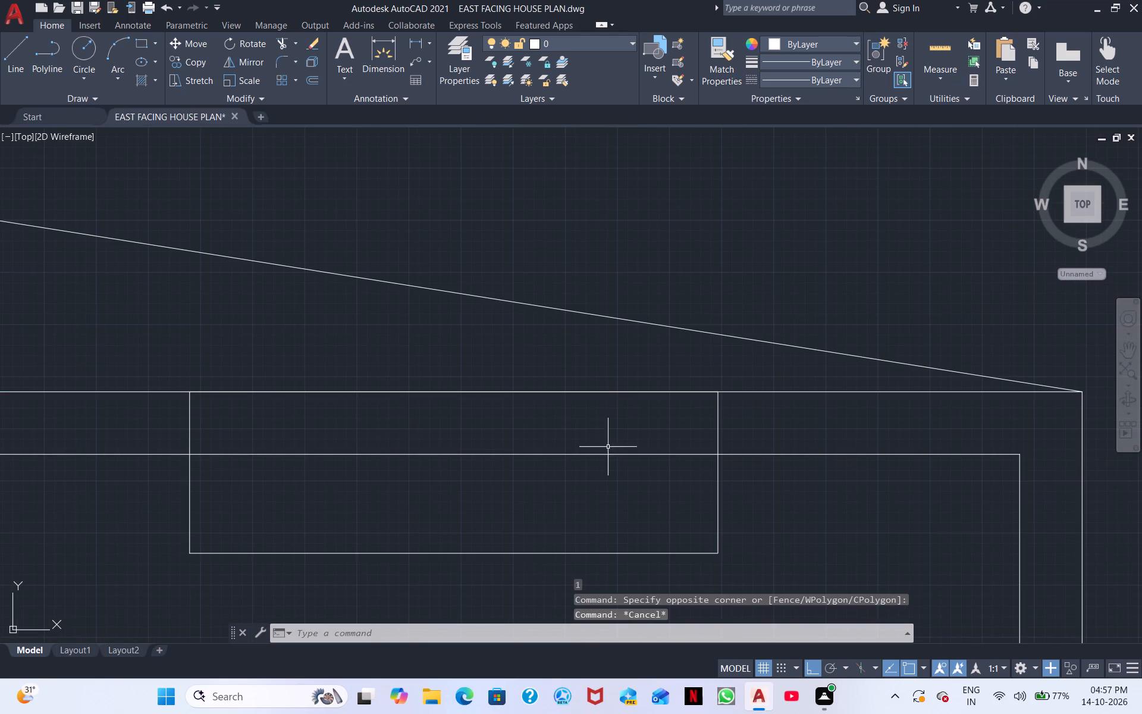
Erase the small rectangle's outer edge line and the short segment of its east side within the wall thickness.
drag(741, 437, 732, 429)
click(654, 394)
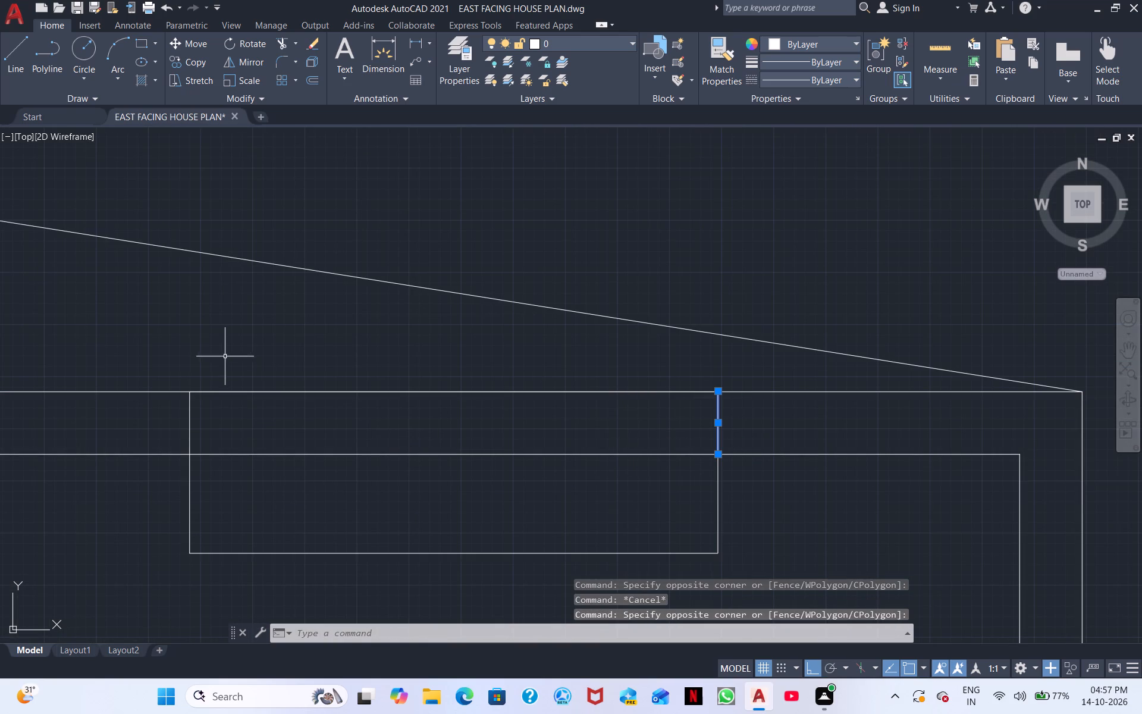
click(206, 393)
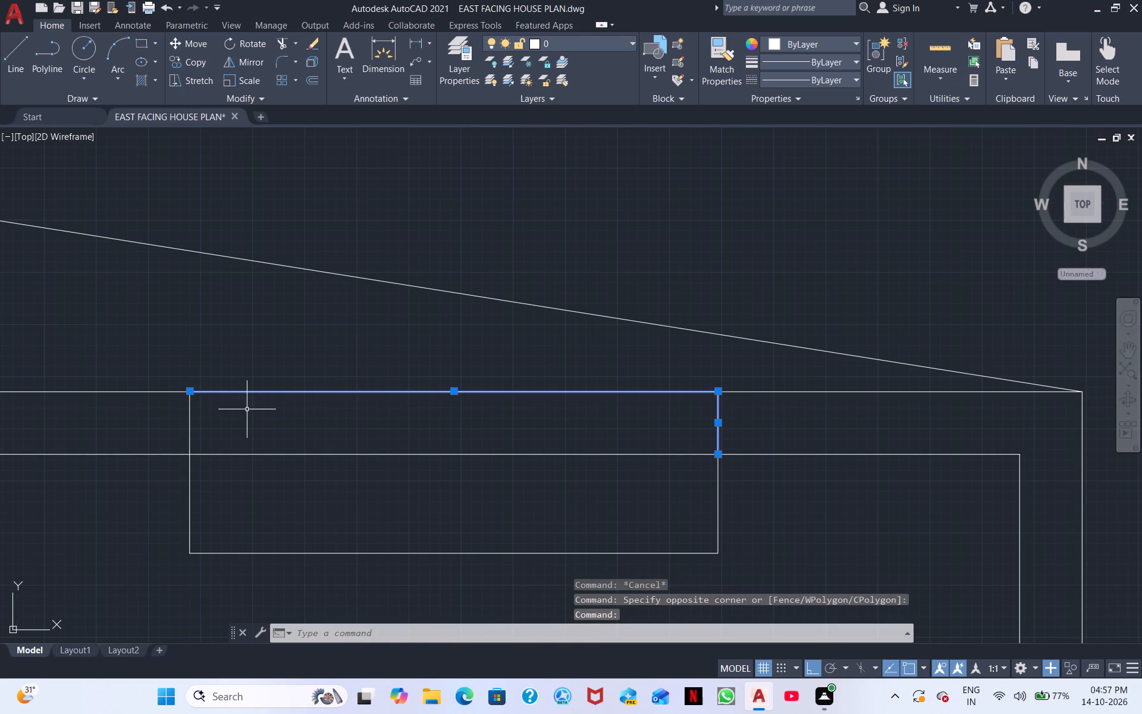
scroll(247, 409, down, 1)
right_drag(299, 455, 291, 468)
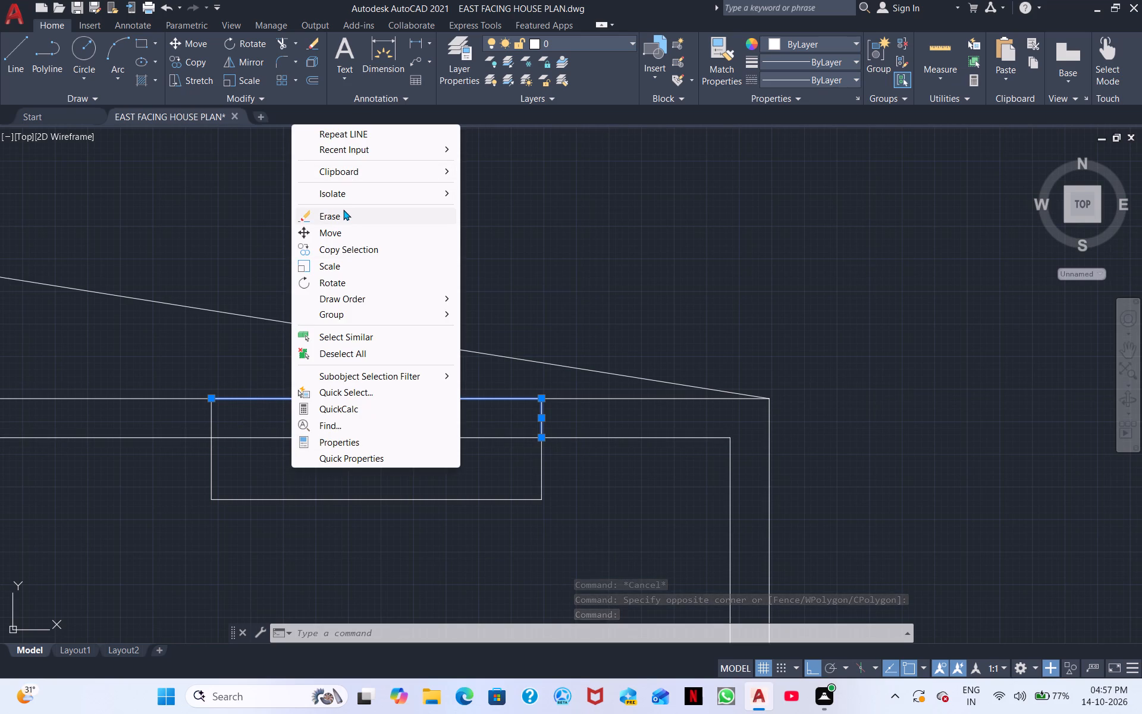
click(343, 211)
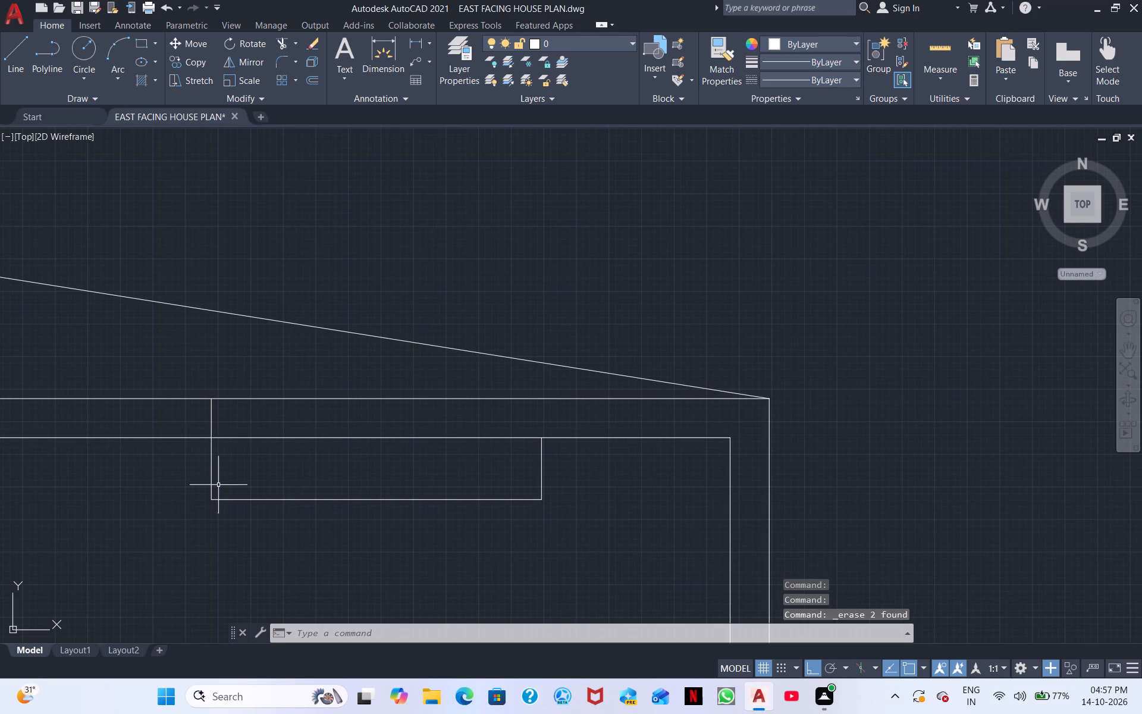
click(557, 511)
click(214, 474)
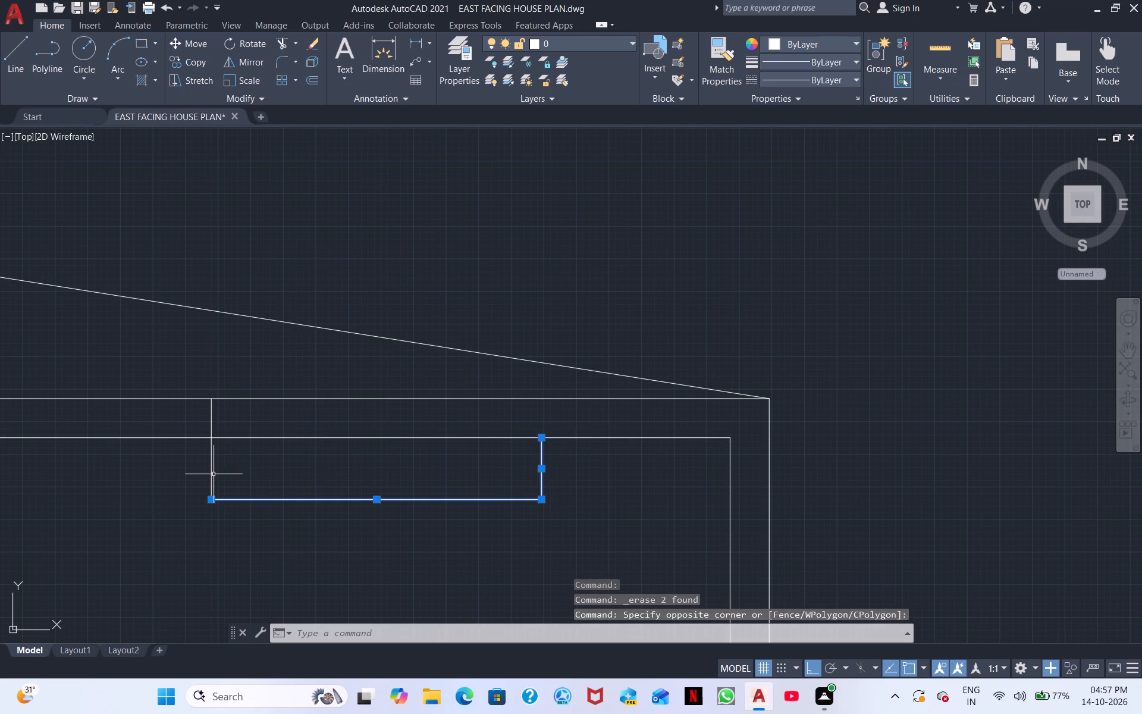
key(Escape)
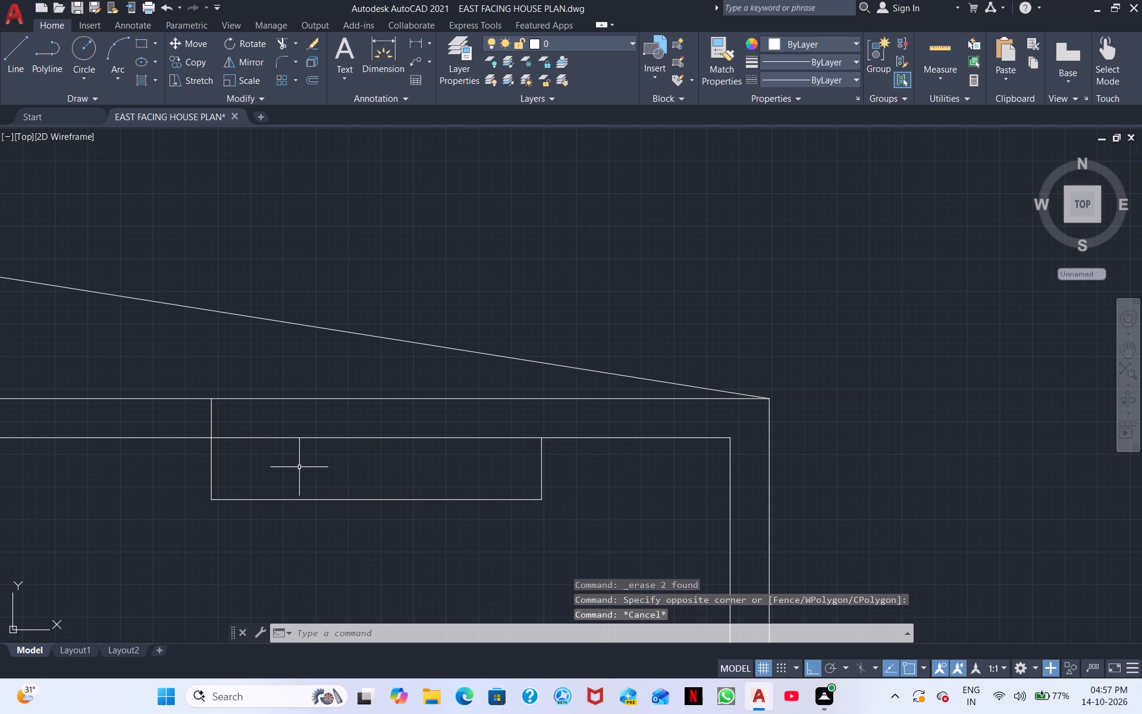
Draw a short line across the north wall thickness, from the east side's inner boundary crossing to the outer boundary line.
click(19, 68)
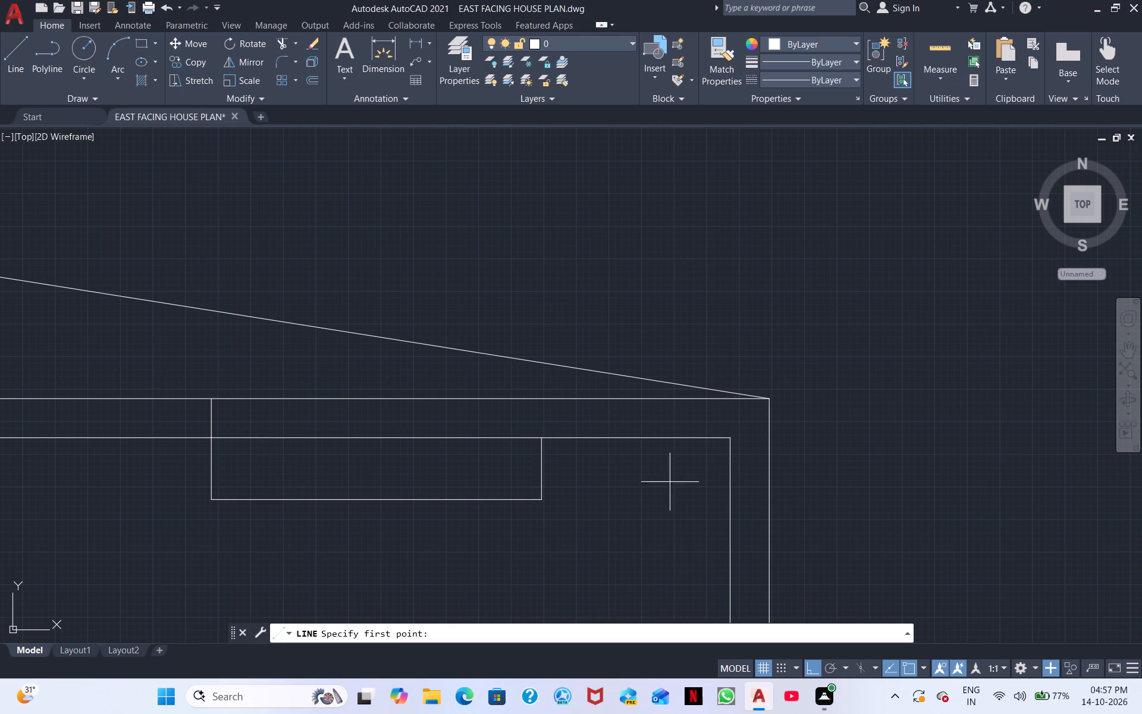
click(546, 440)
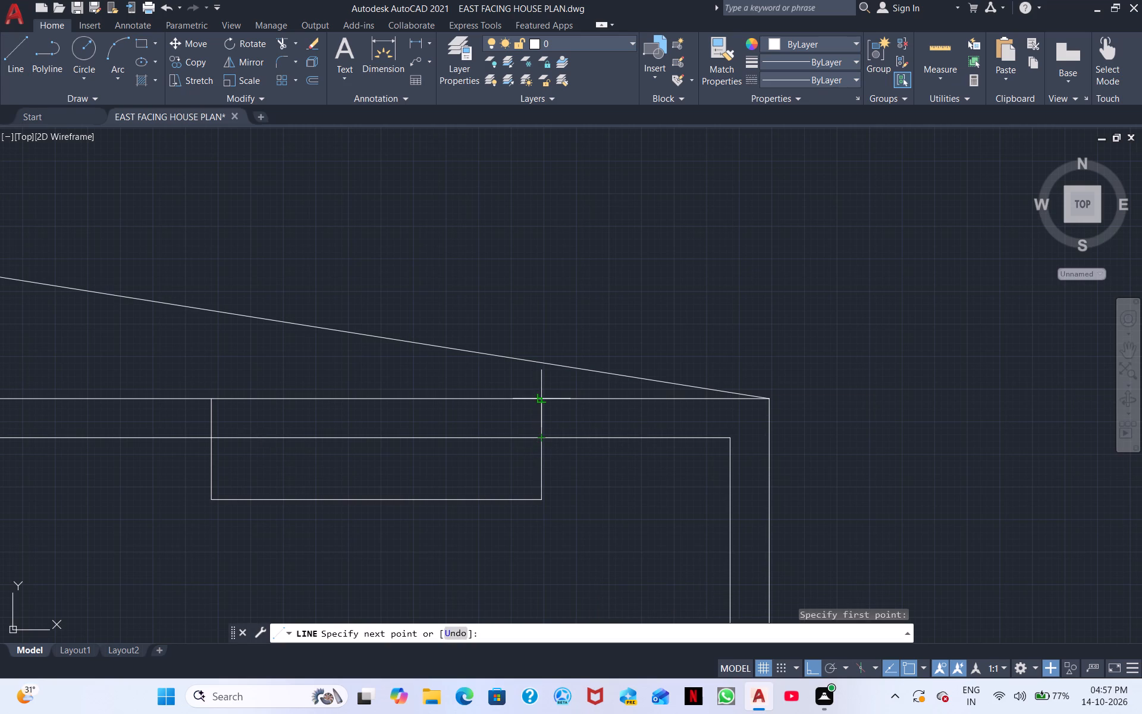
click(539, 400)
key(Escape)
Erase the three rectangle lines projecting inside the inner boundary line, leaving the two short crossings within the north wall.
click(577, 472)
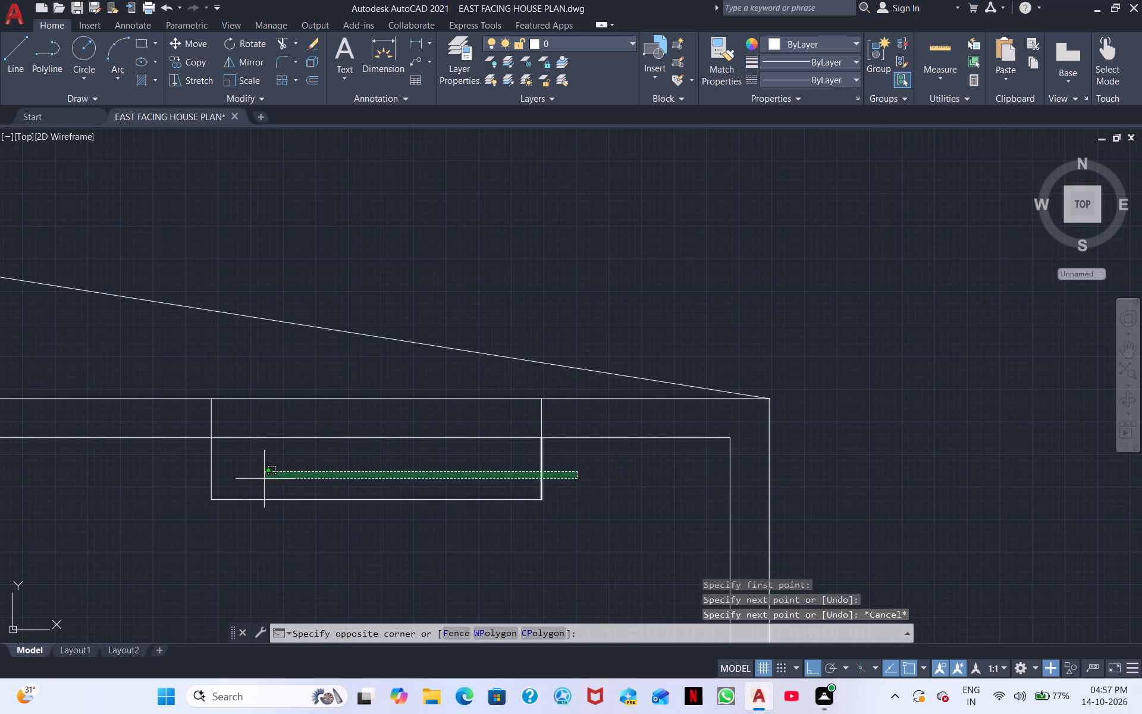
click(178, 469)
drag(318, 524, 286, 514)
click(240, 485)
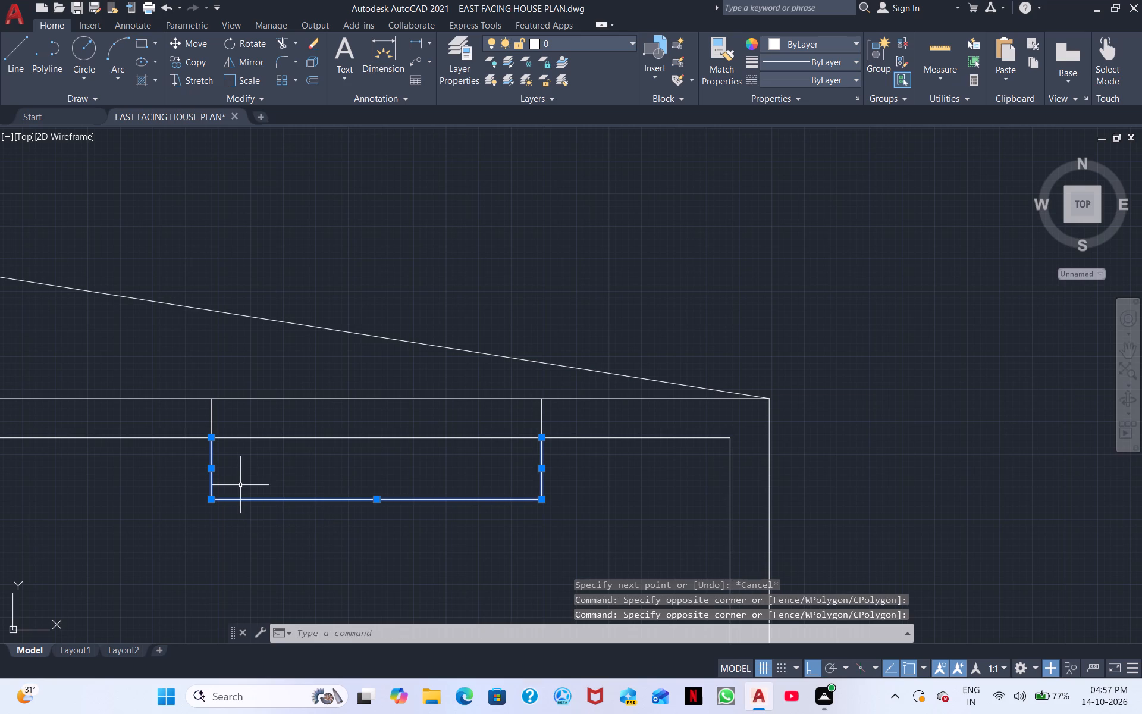
right_click(239, 485)
click(306, 232)
Draw a line along the inner boundary line between the lower ends of the two short wall crossings.
scroll(310, 302, up, 2)
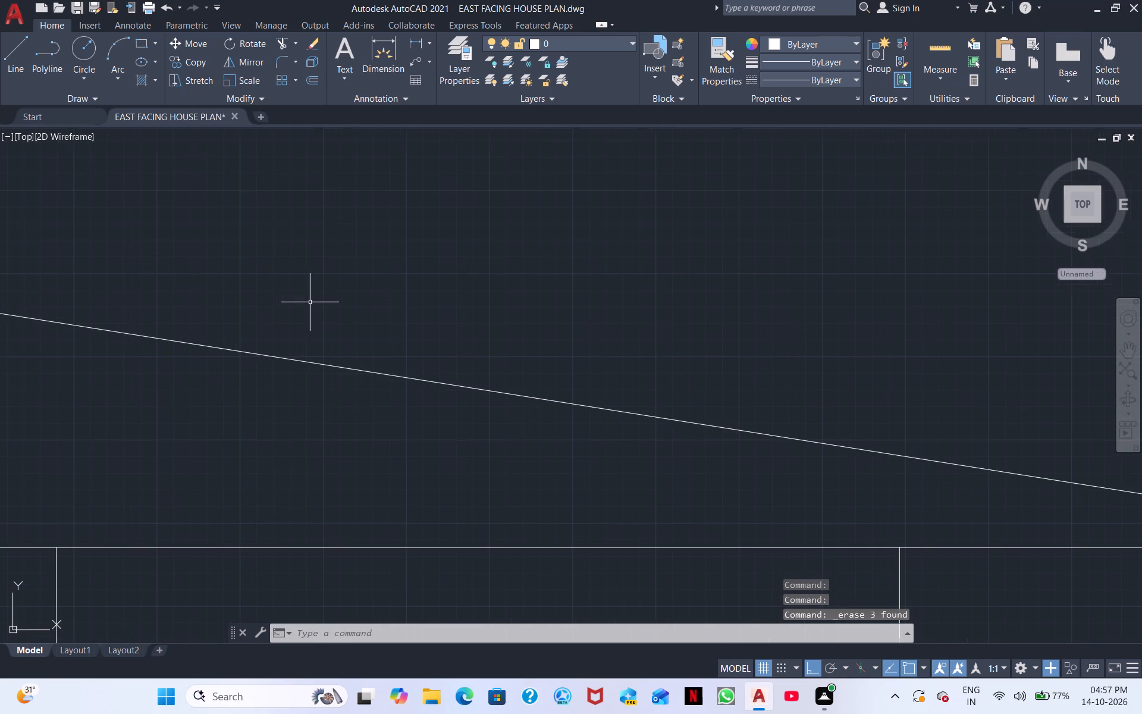
middle_drag(192, 369, 188, 383)
scroll(209, 384, down, 1)
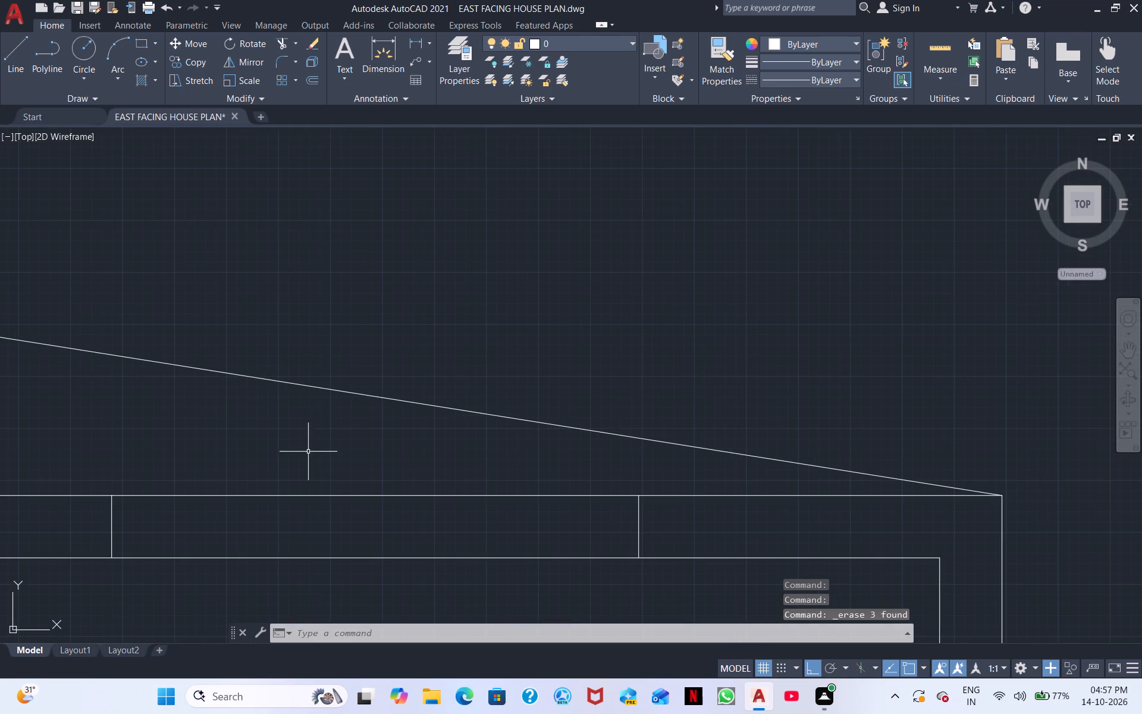
middle_drag(315, 455, 314, 405)
click(11, 77)
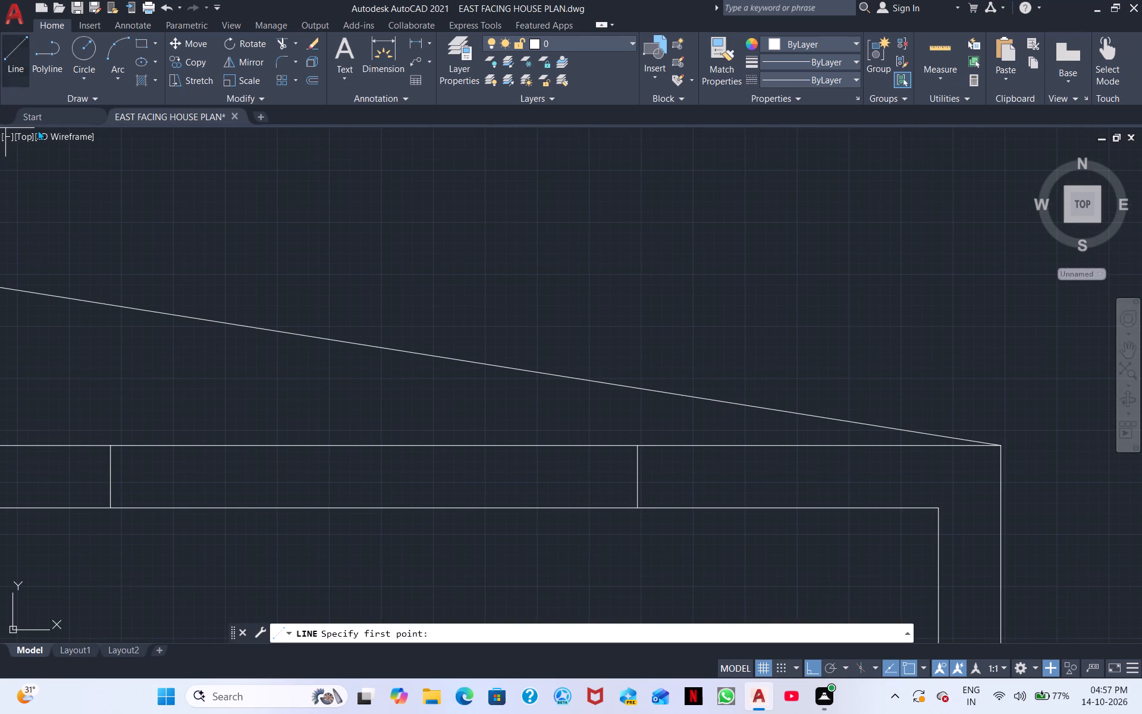
click(636, 511)
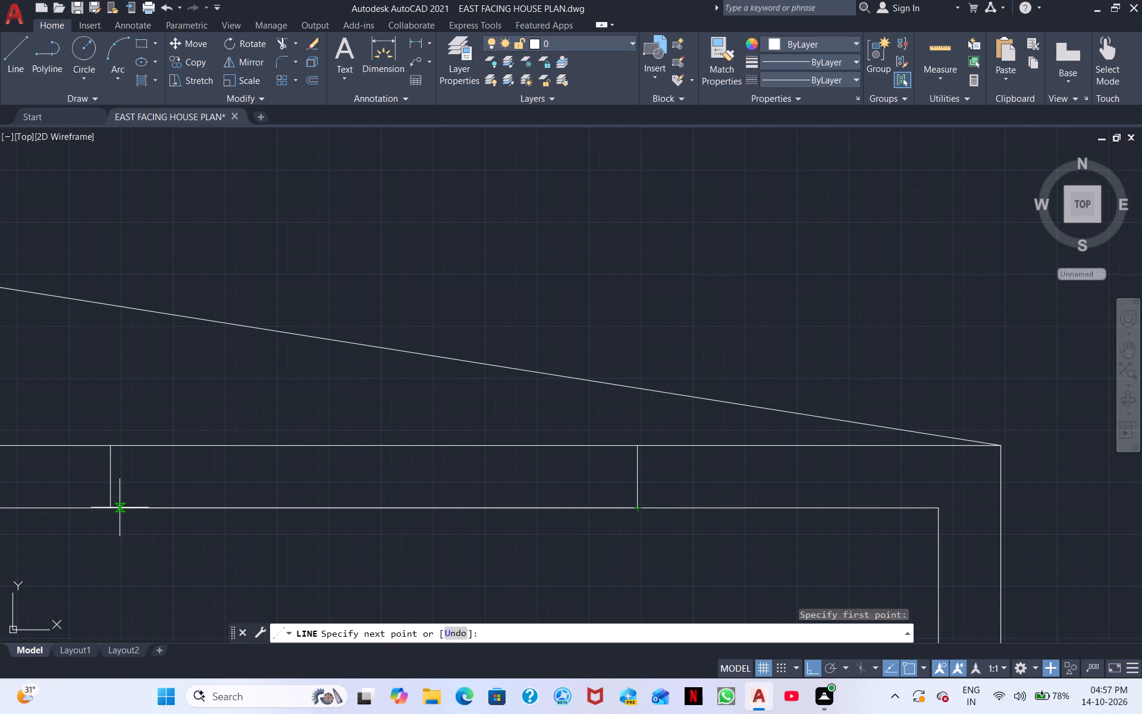
click(107, 506)
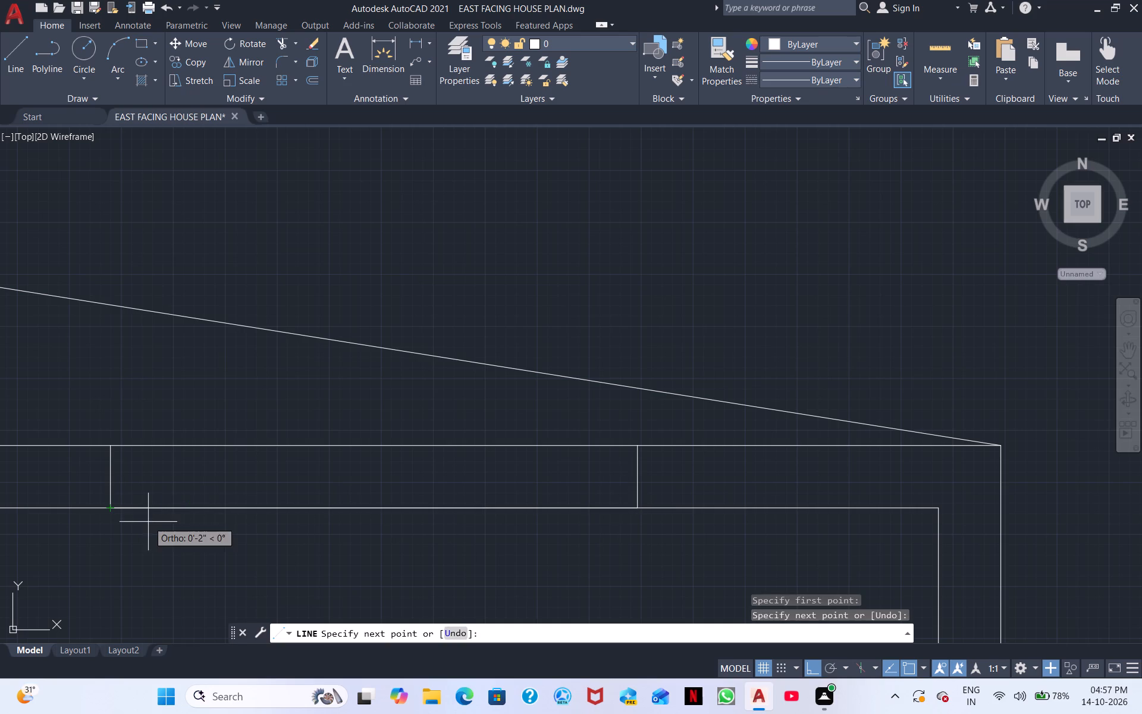
key(Escape)
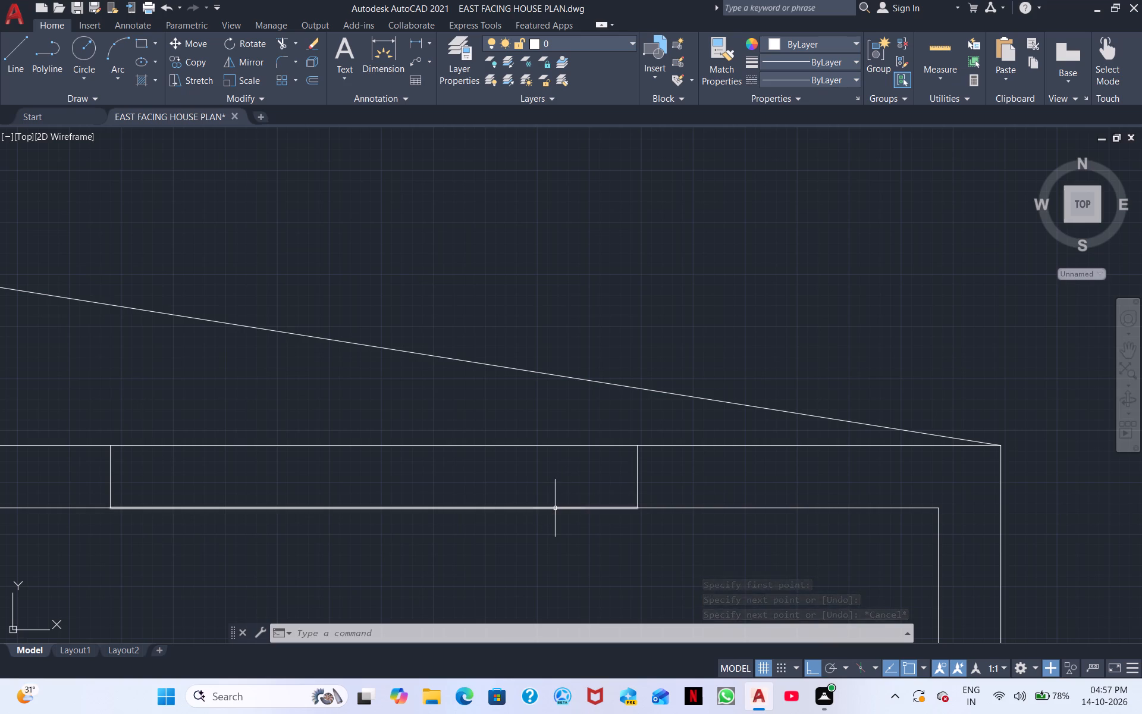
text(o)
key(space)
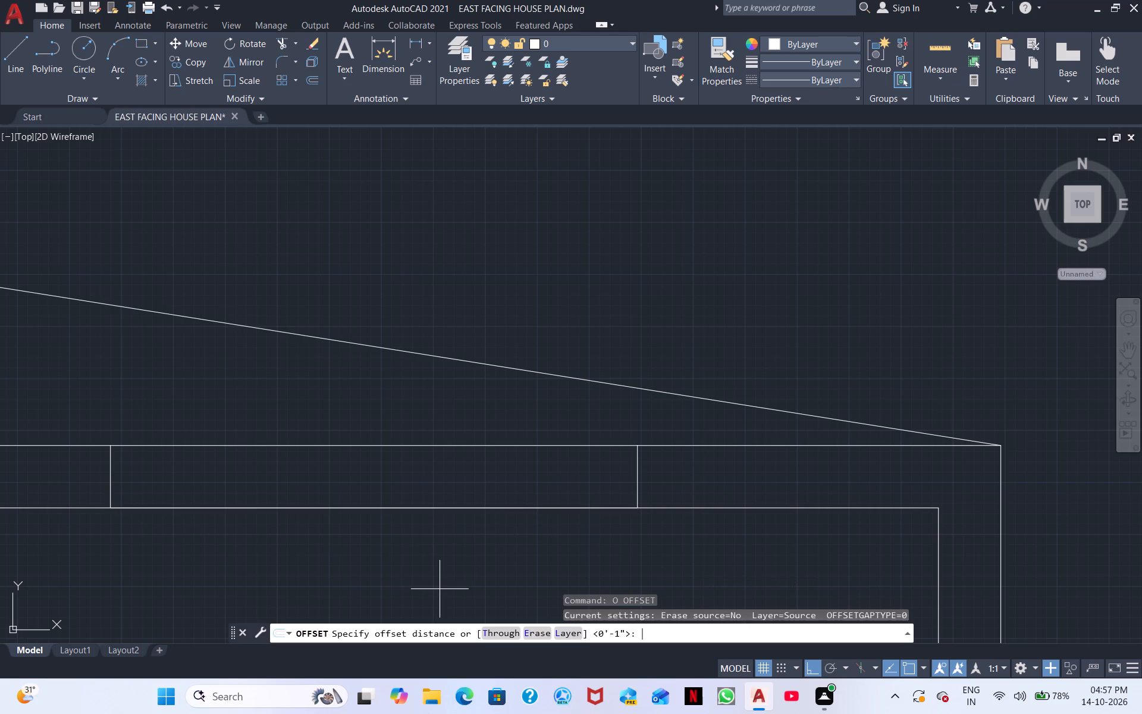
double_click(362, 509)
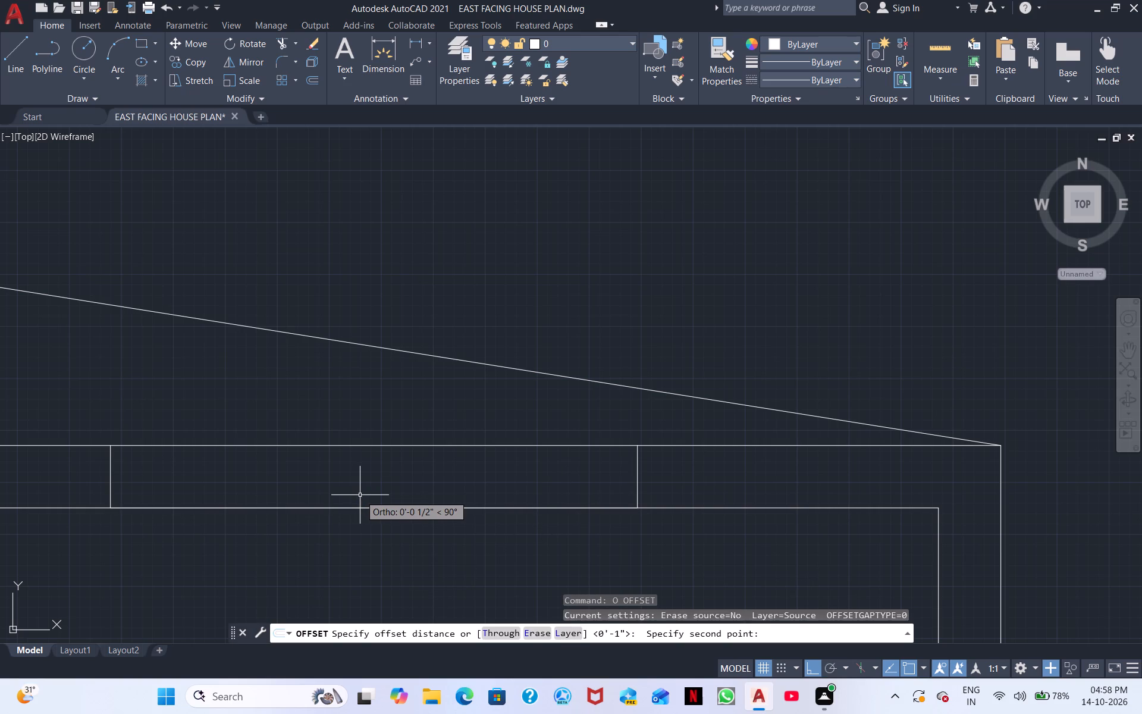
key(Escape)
Offset the line between the two wall crossings 1" north, into the boundary wall thickness.
key(space)
key(space)
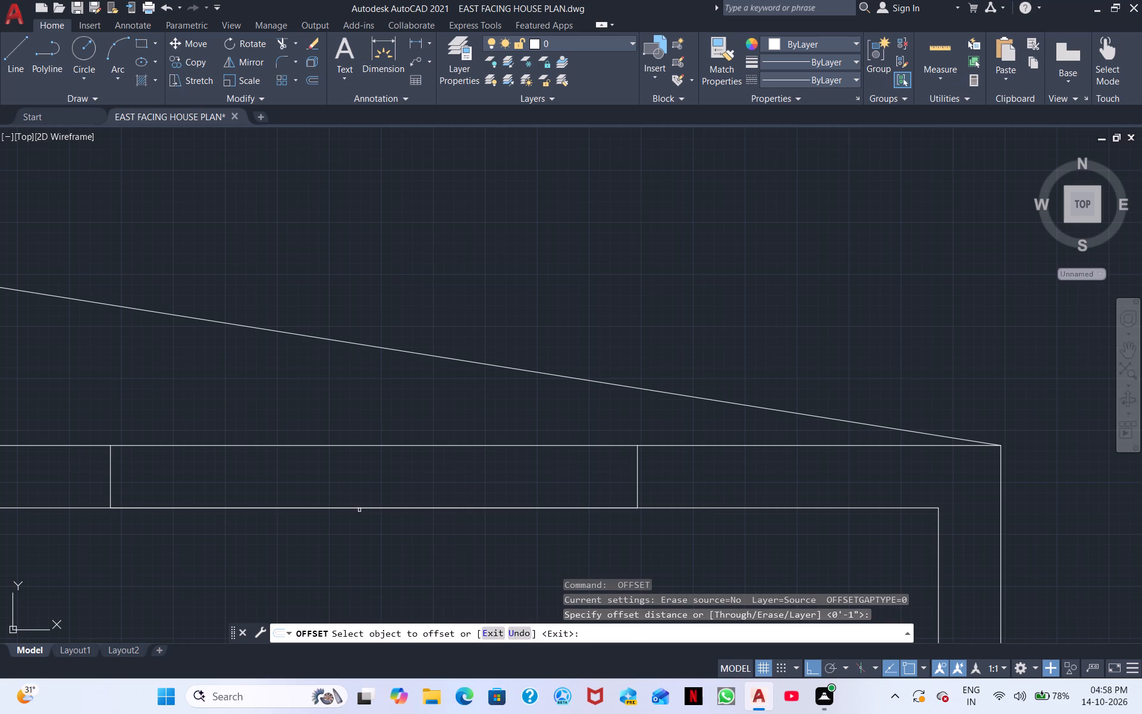
double_click(362, 505)
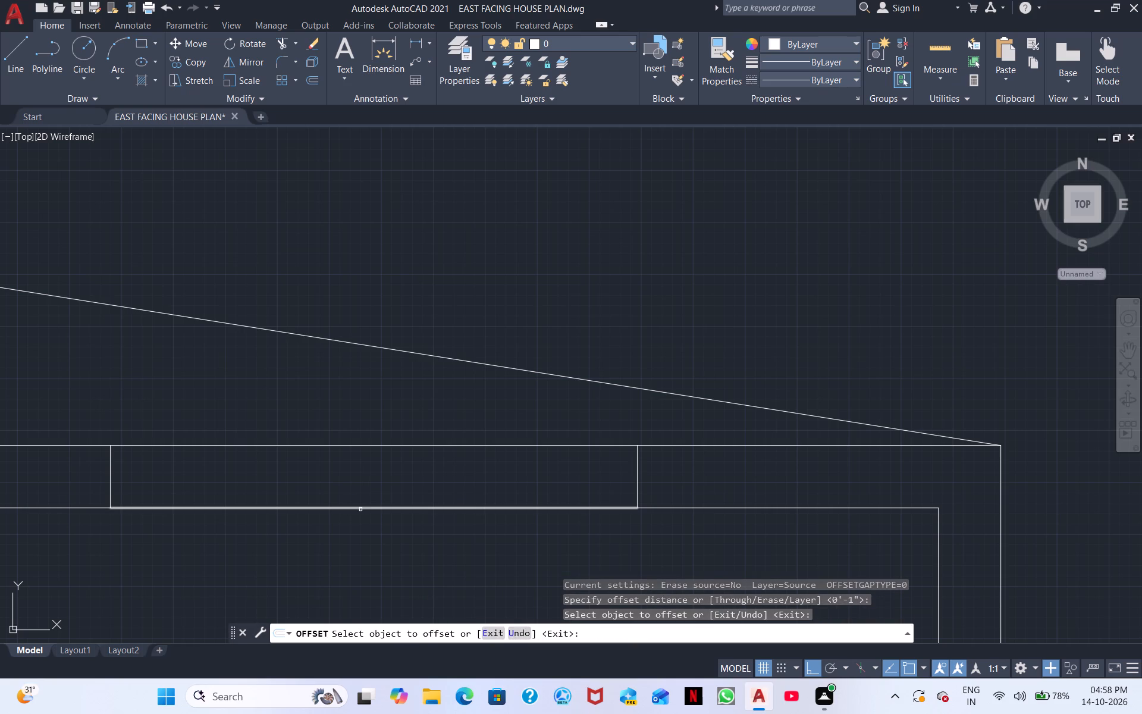
double_click(360, 510)
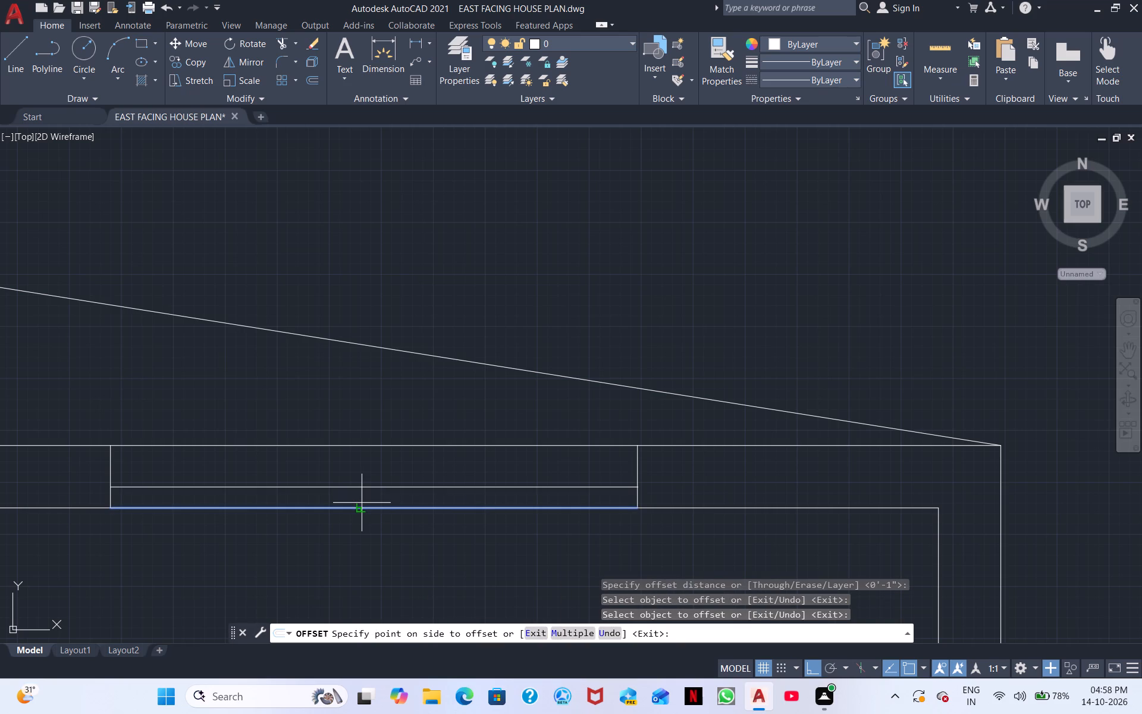
click(362, 503)
scroll(362, 504, down, 1)
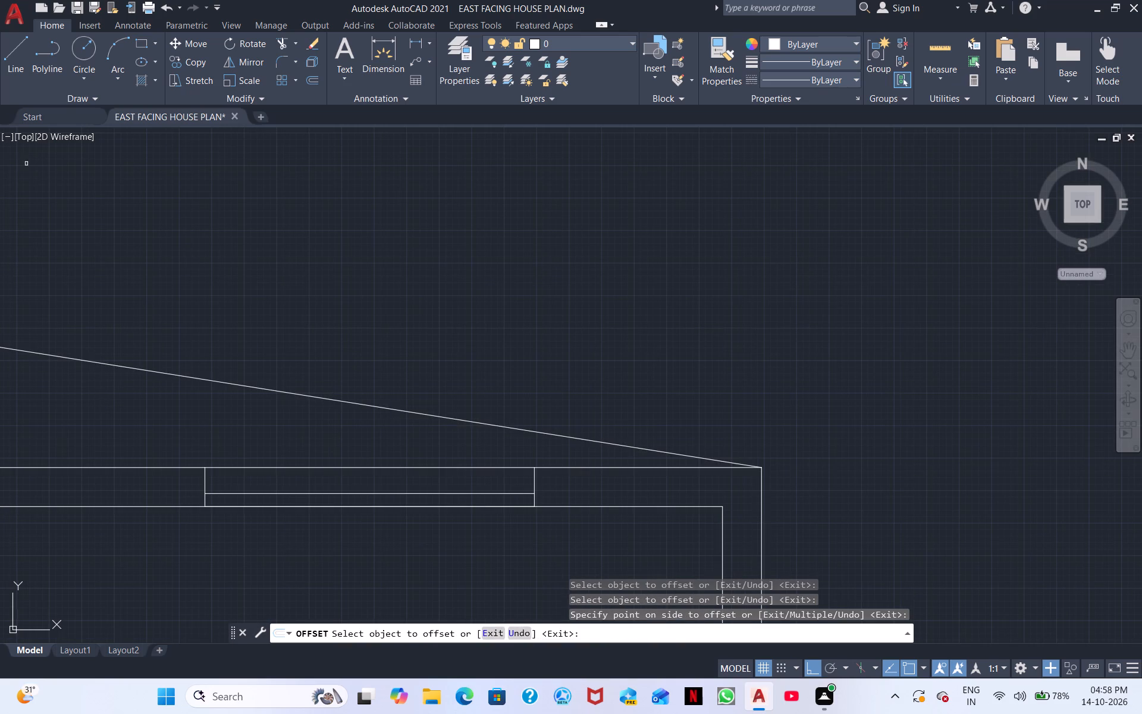
Trim the north wall's outer boundary line between the two short wall crossings.
click(281, 44)
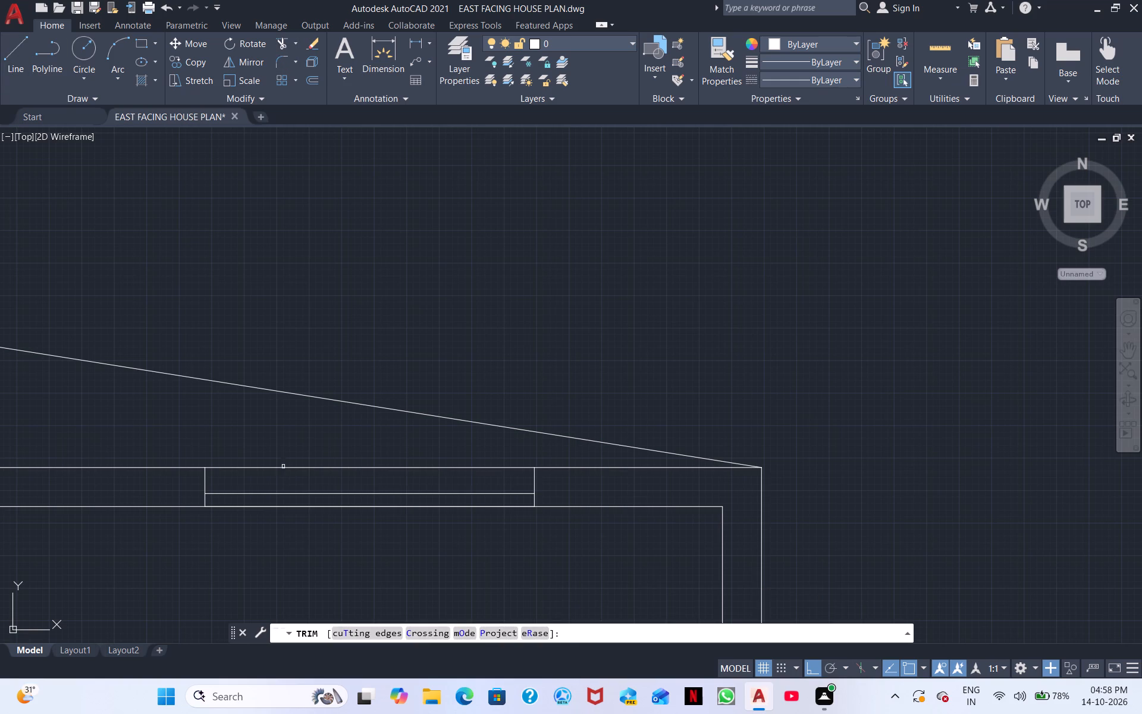
click(285, 468)
scroll(294, 468, down, 2)
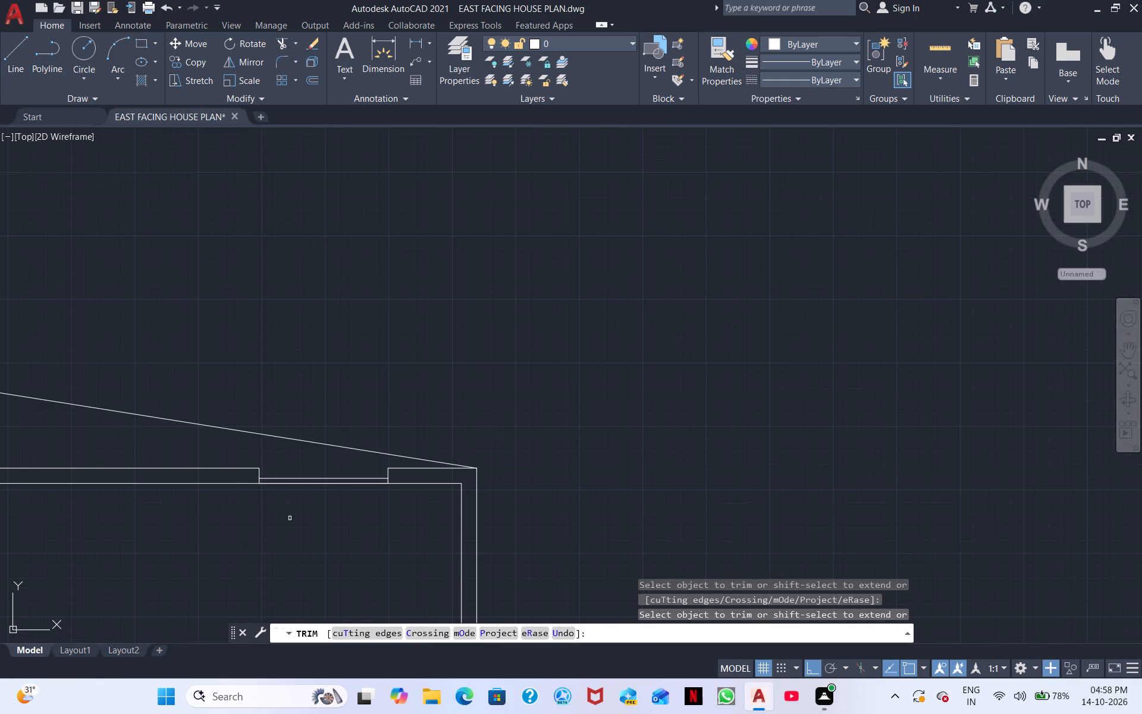
middle_drag(299, 539, 263, 434)
scroll(277, 486, down, 1)
middle_drag(354, 522, 349, 247)
middle_drag(303, 386, 301, 228)
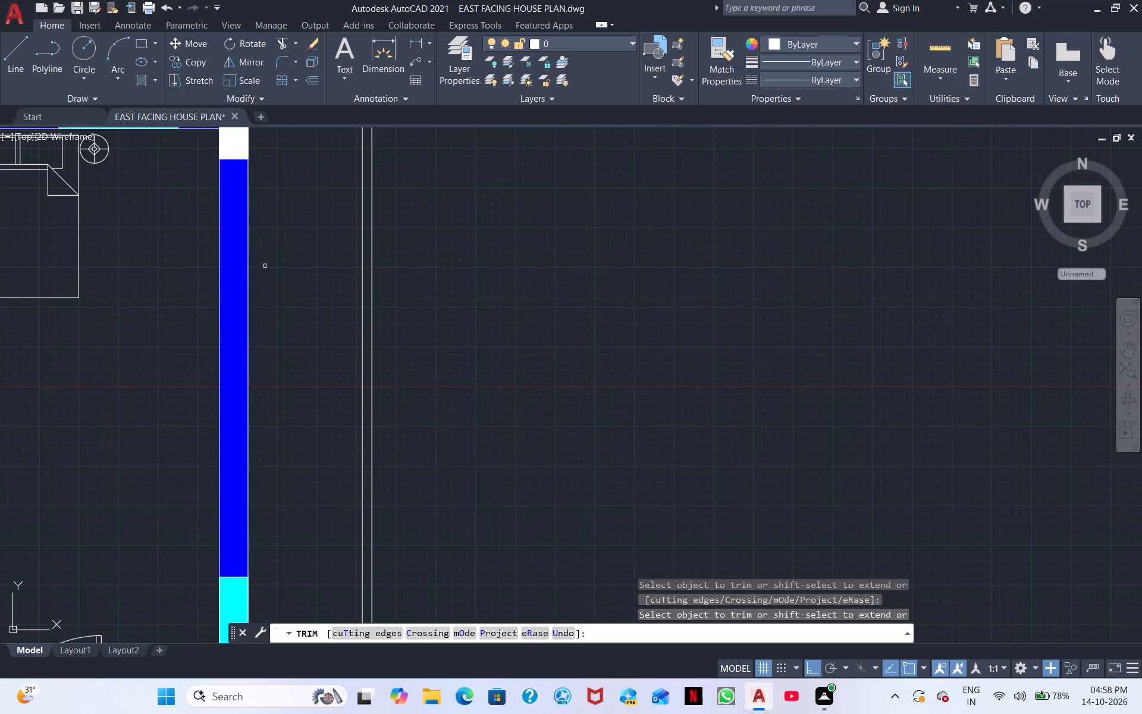
middle_drag(281, 379, 312, 160)
key(Escape)
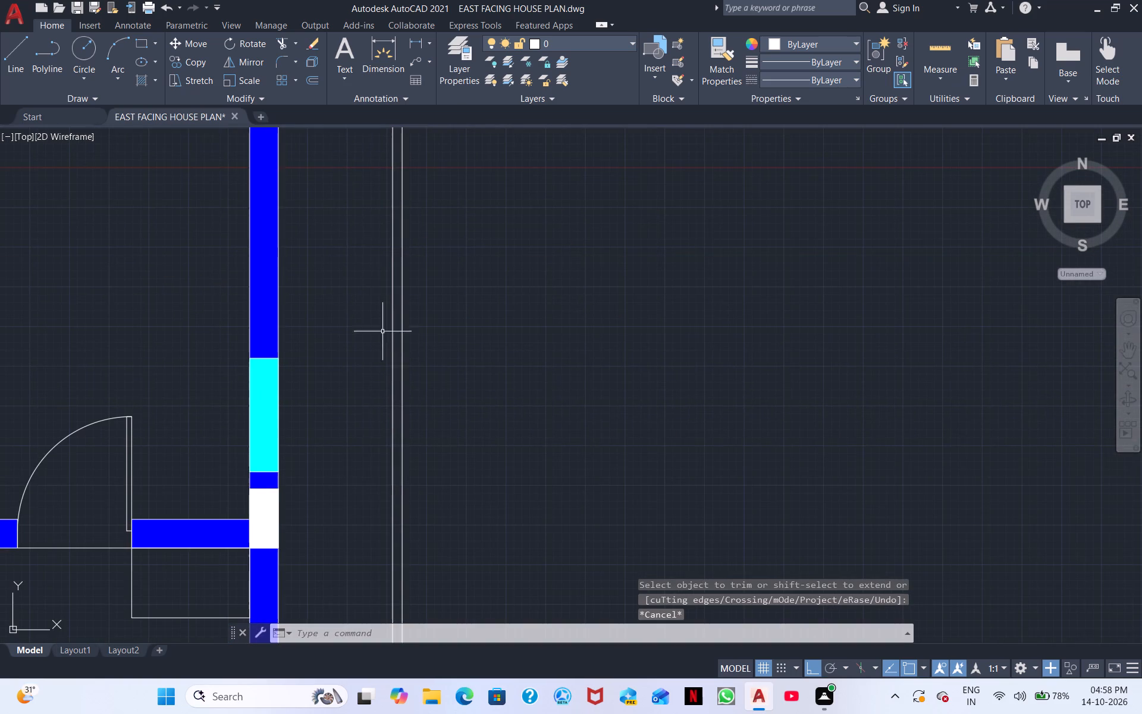
Draw a line north across the south wall thickness near the southeast corner, from the outer line to about 4 1/2" past the inner line.
middle_drag(369, 419, 372, 85)
middle_drag(343, 327, 390, 156)
middle_drag(388, 318, 428, 169)
middle_drag(448, 409, 483, 174)
middle_drag(440, 392, 461, 180)
middle_drag(418, 407, 435, 195)
middle_drag(419, 369, 460, 146)
middle_drag(472, 447, 472, 332)
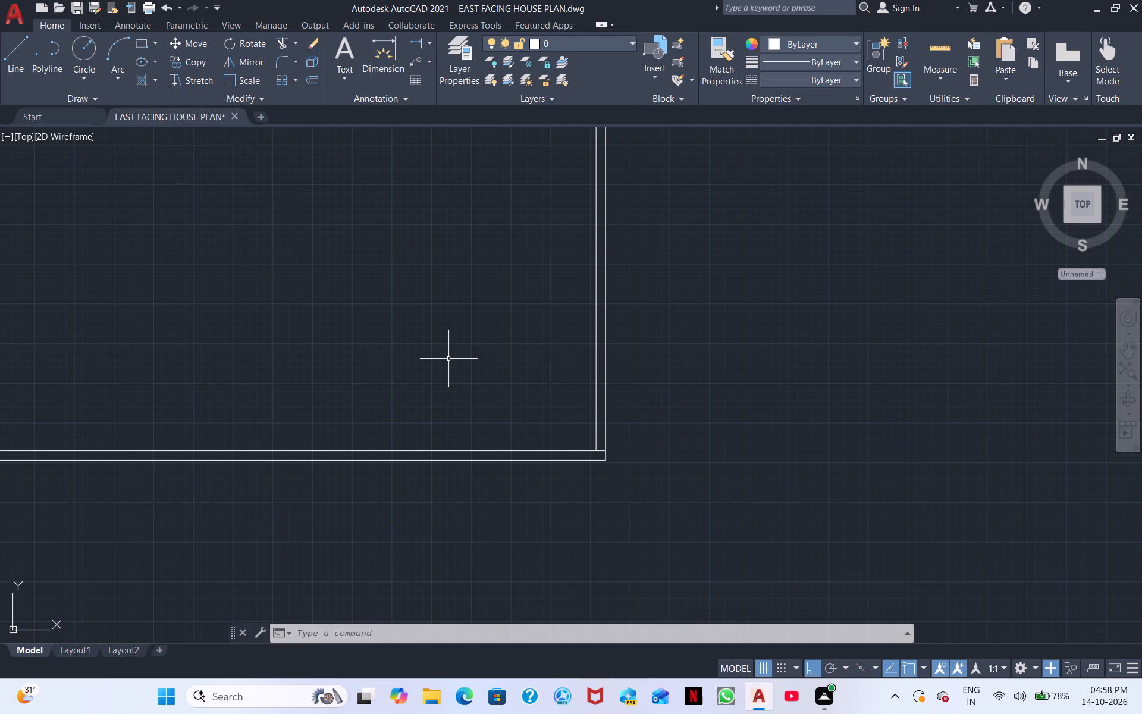
middle_drag(448, 359, 435, 323)
click(7, 56)
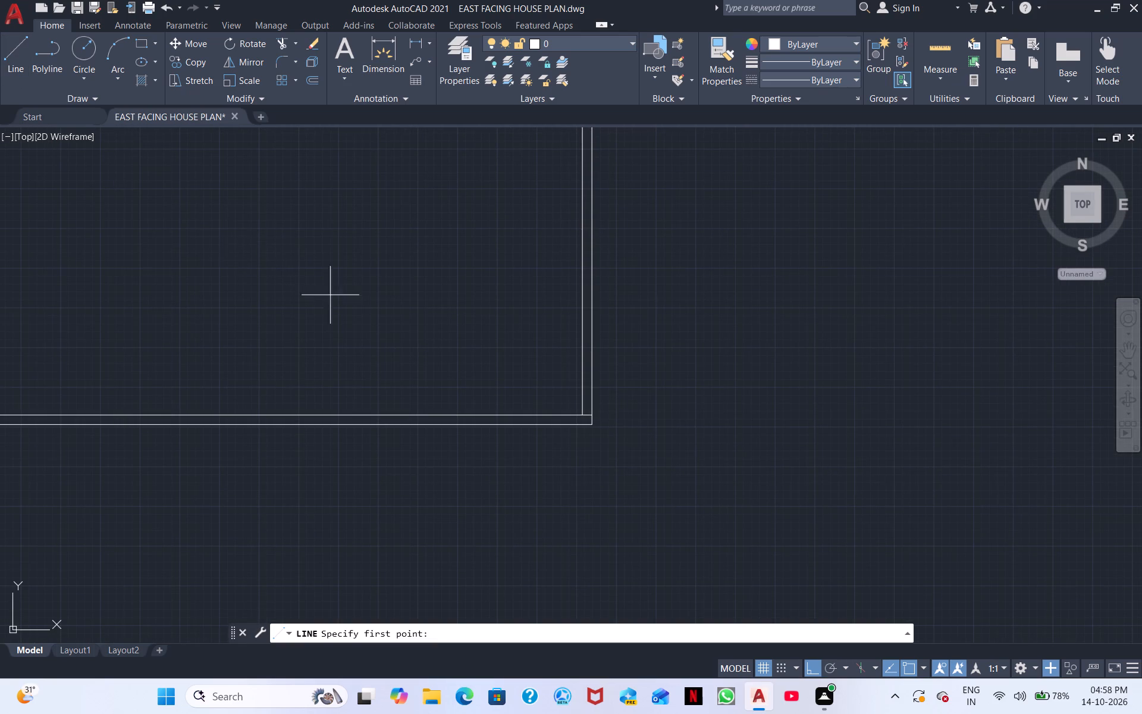
scroll(347, 364, down, 1)
scroll(423, 412, up, 3)
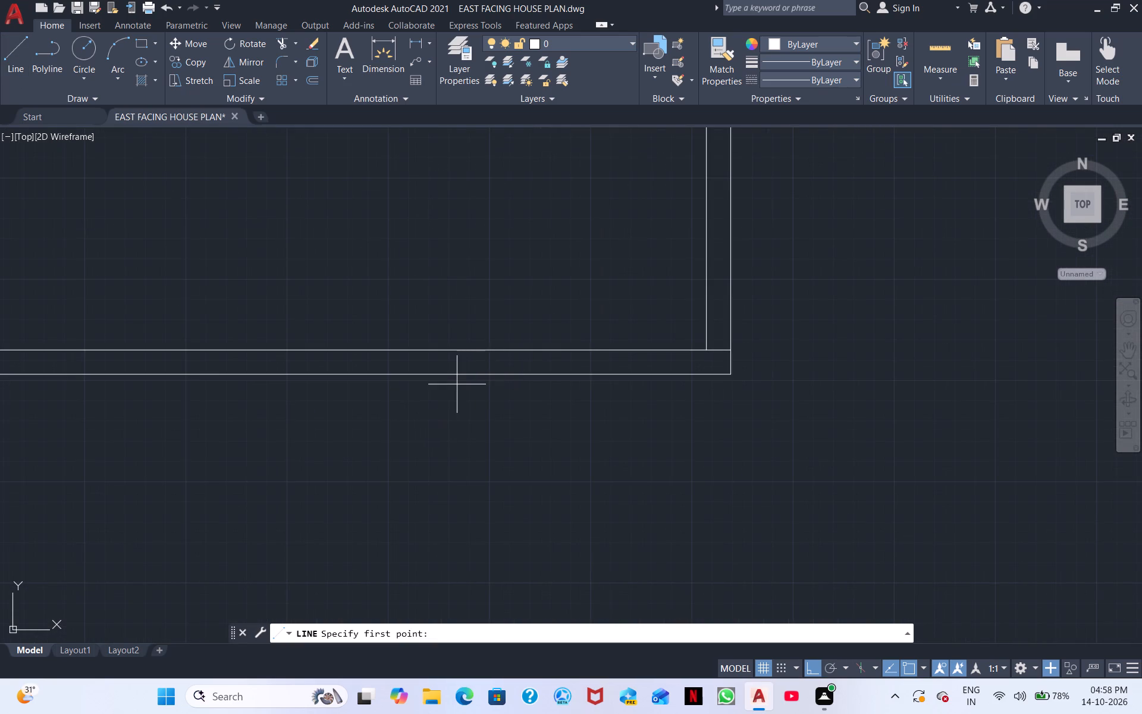
scroll(456, 385, down, 2)
click(443, 382)
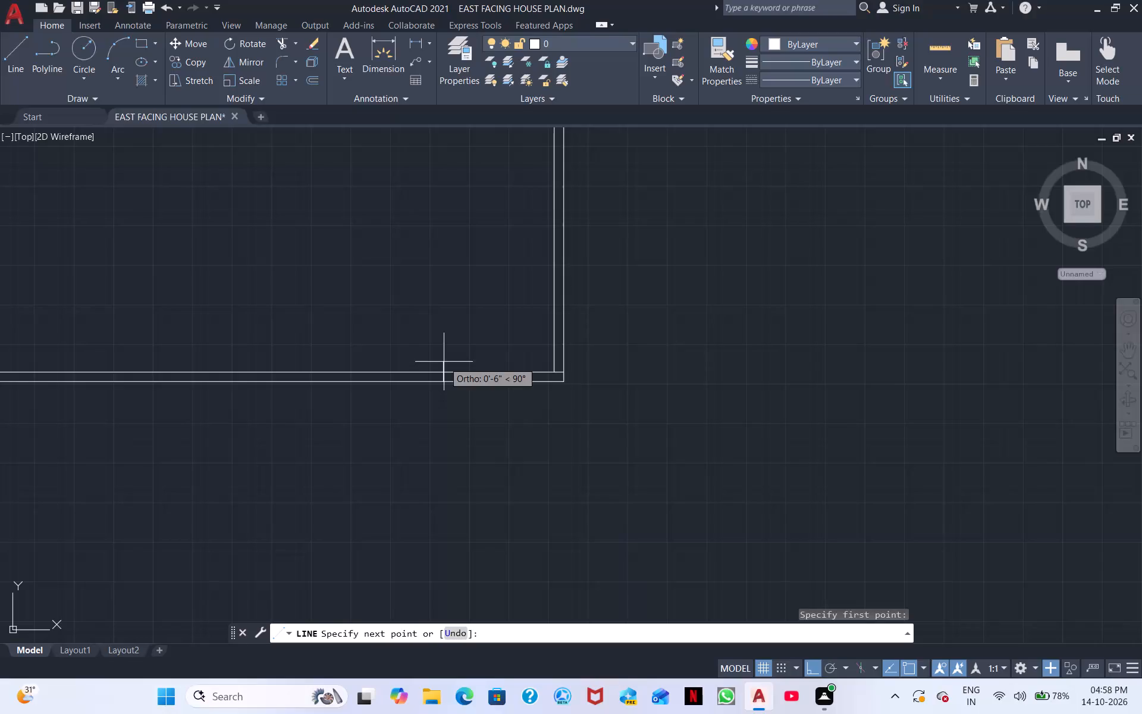
click(440, 373)
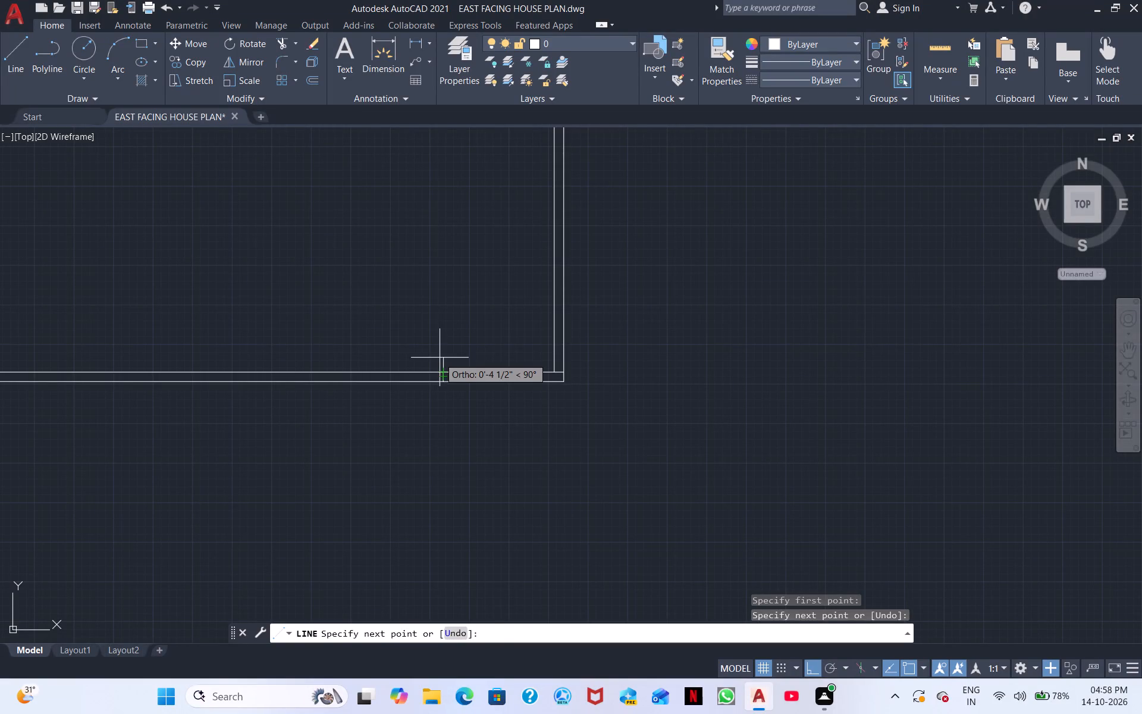
click(440, 357)
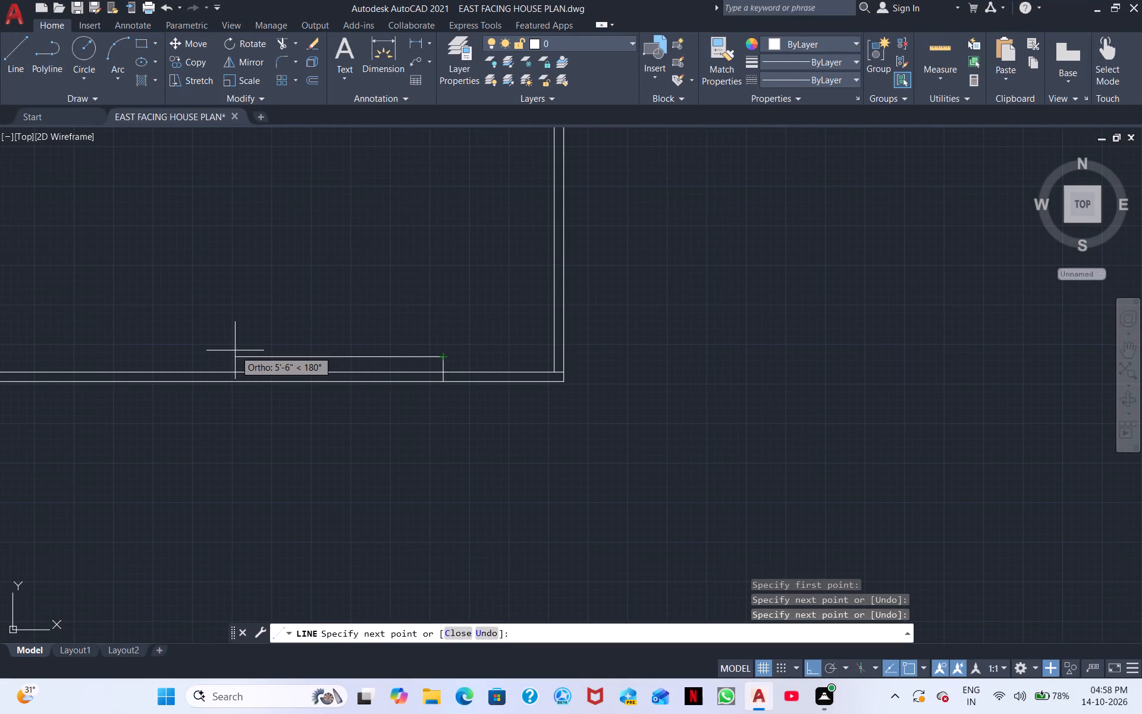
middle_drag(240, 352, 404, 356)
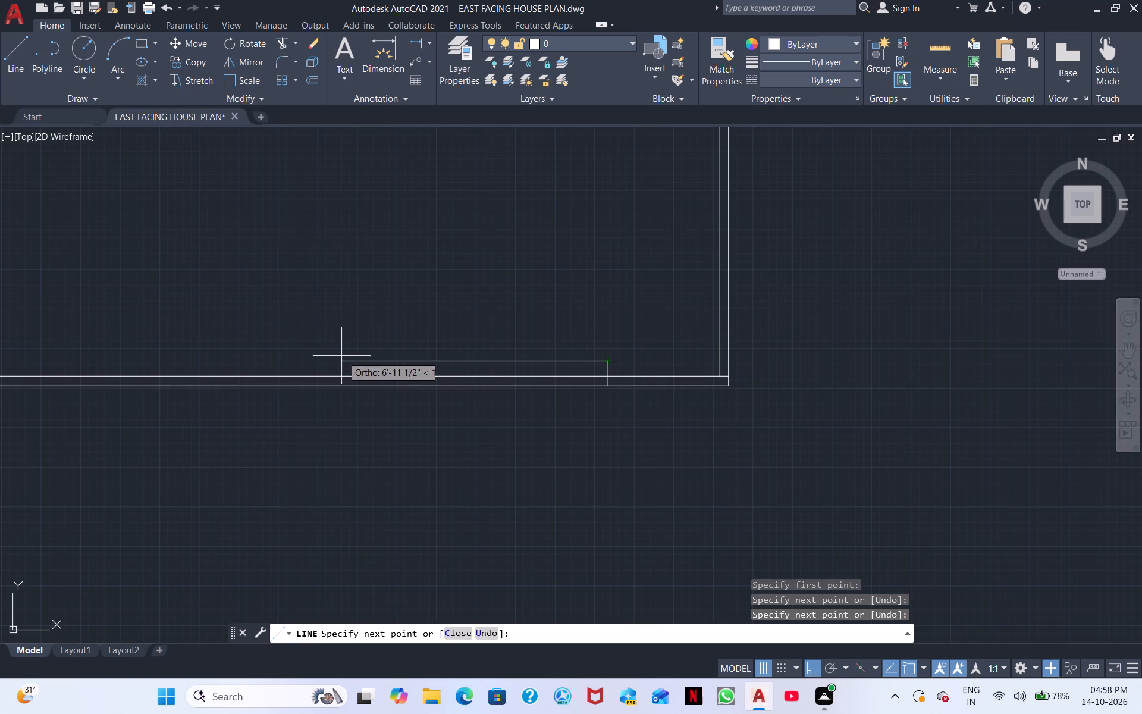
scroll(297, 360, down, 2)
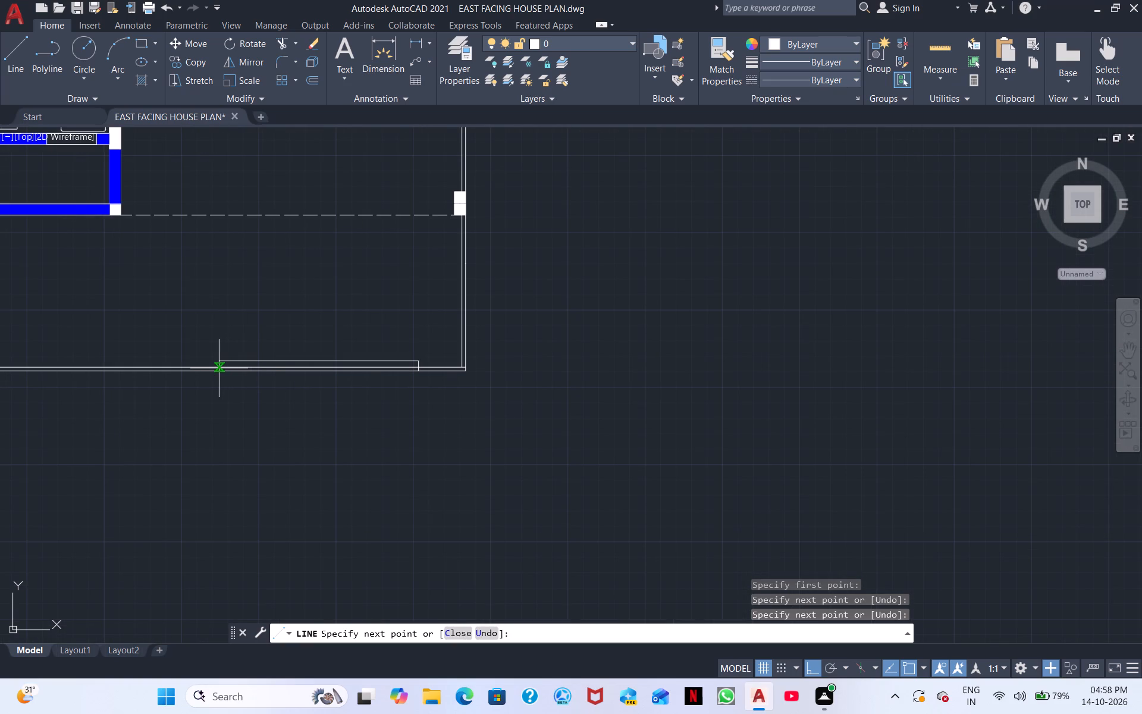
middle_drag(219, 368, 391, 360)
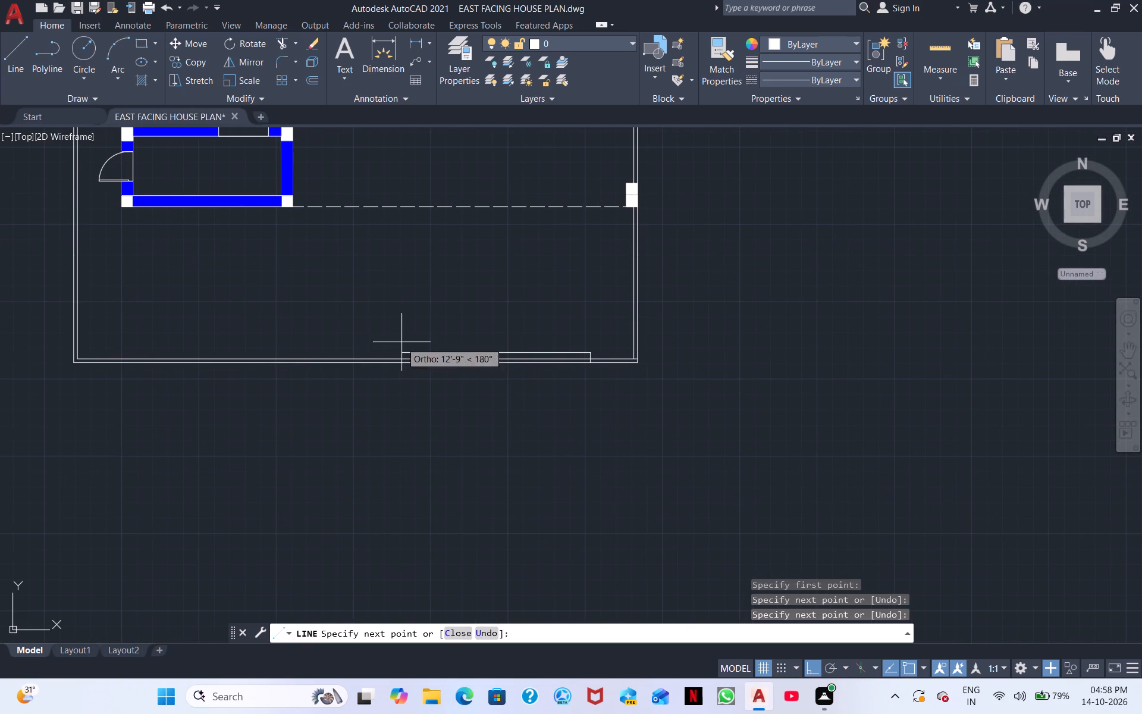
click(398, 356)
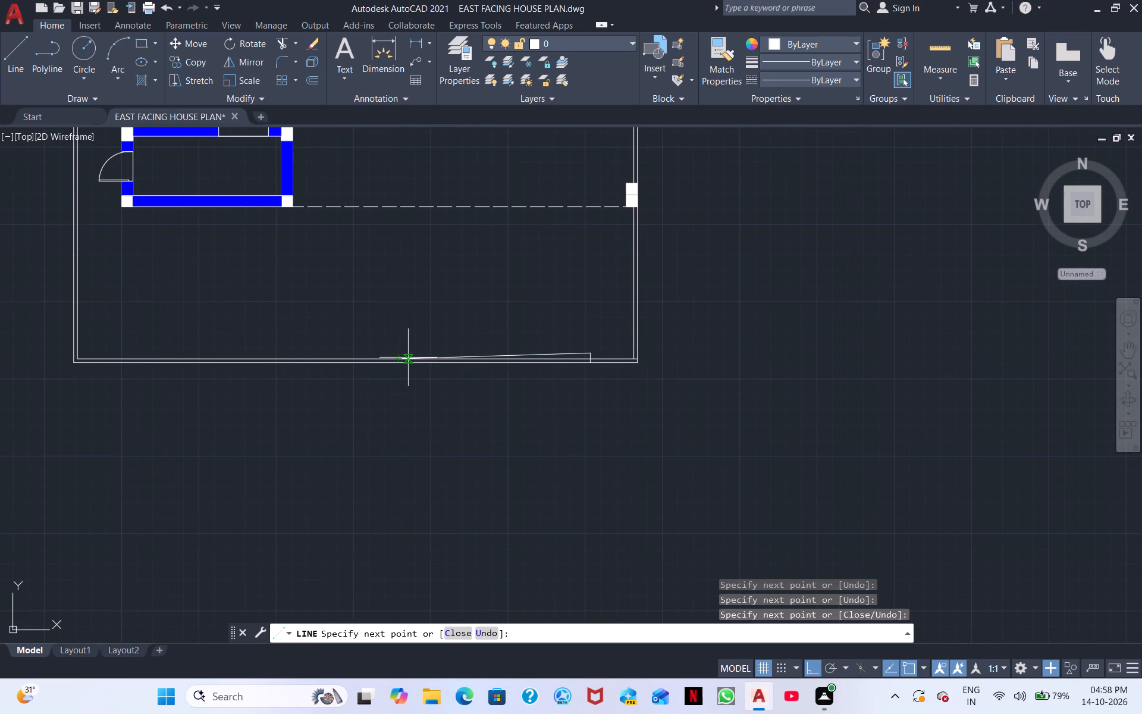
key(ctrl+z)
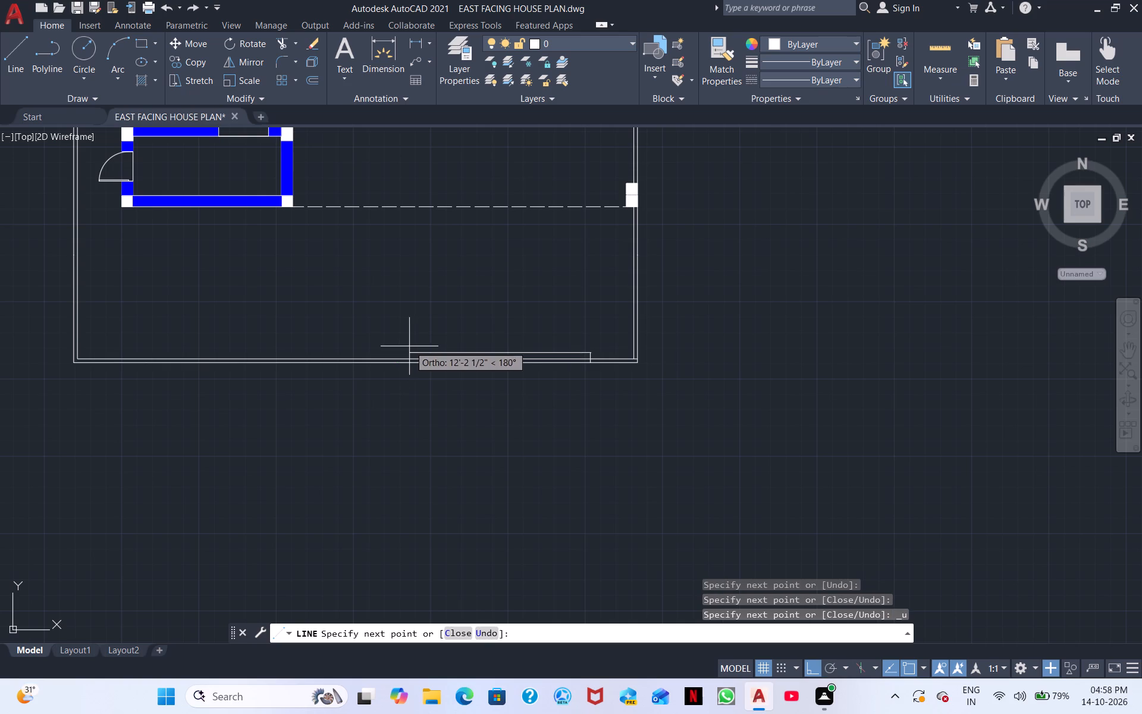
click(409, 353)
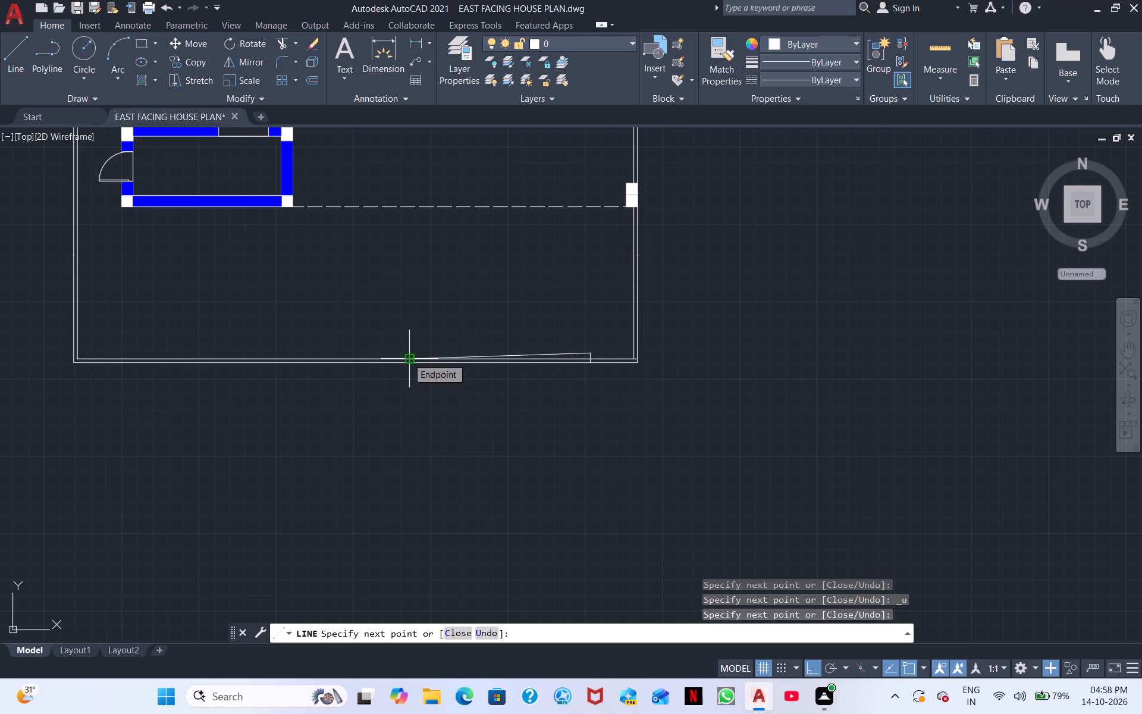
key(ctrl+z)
Continue the outline about 11'-10" west, parallel to the south wall, and bring it straight down to the outer boundary line.
scroll(413, 331, up, 3)
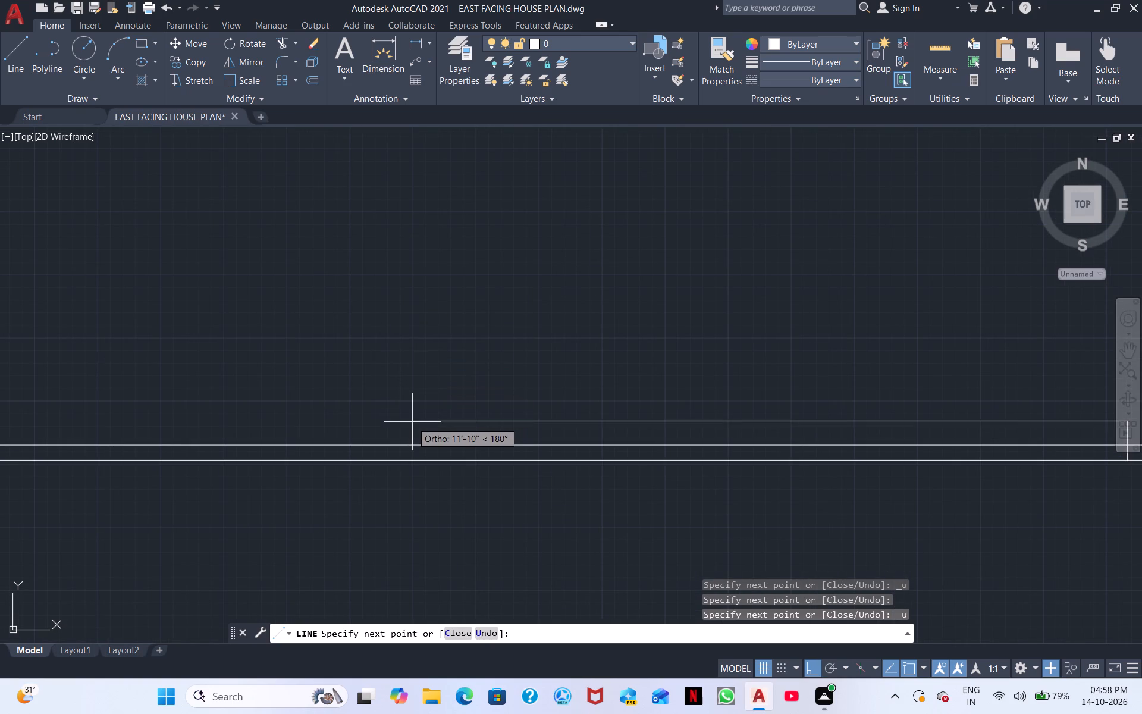
click(412, 422)
click(411, 457)
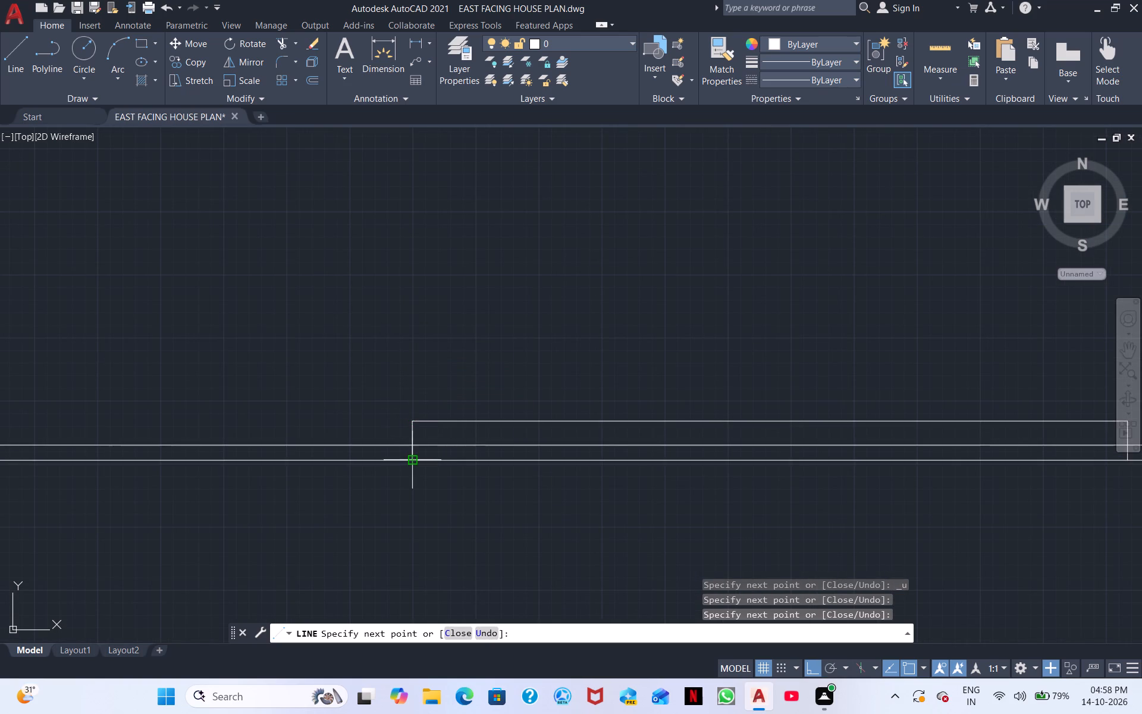
key(Escape)
Draw a line along the south wall's outer boundary line between the lower ends of the outline's two sides.
middle_drag(443, 400, 327, 259)
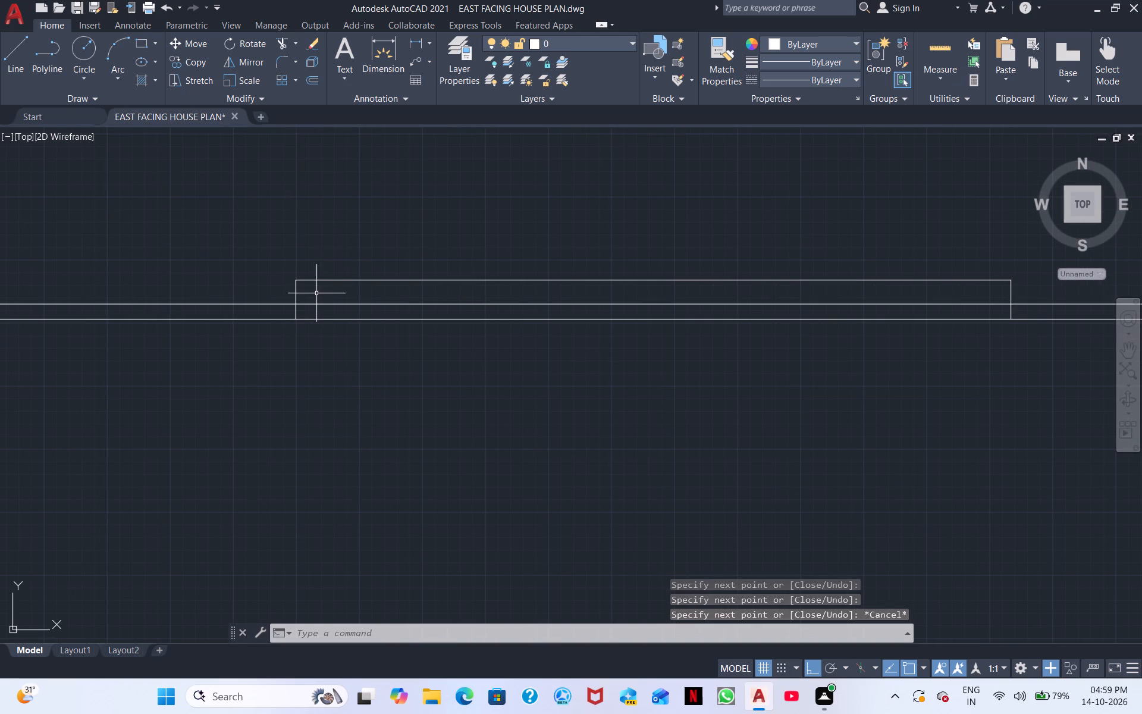
click(16, 50)
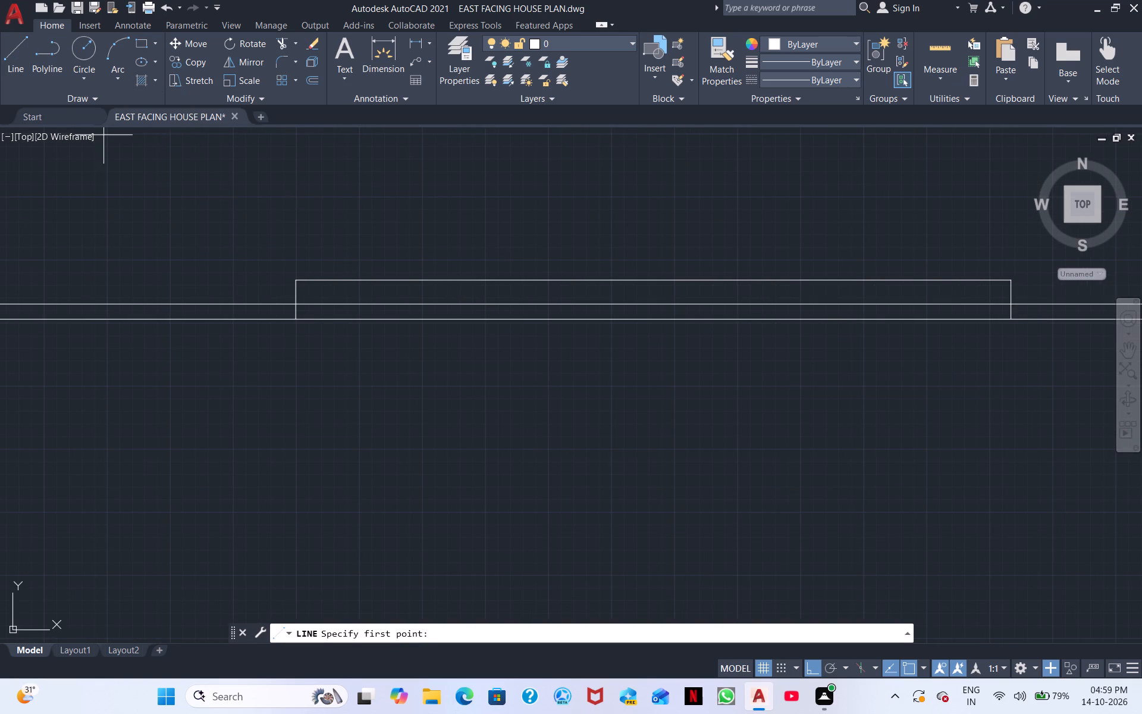
scroll(103, 135, up, 2)
middle_drag(275, 264, 146, 0)
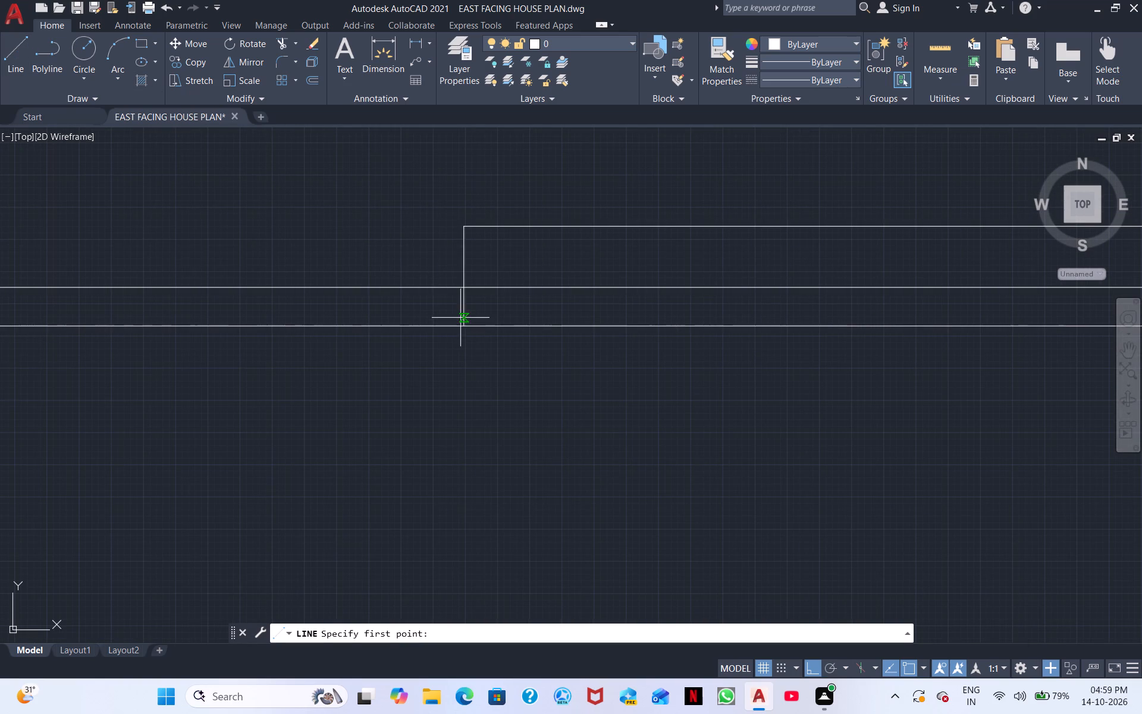
click(466, 327)
middle_drag(732, 380, 98, 336)
middle_drag(604, 334, 603, 334)
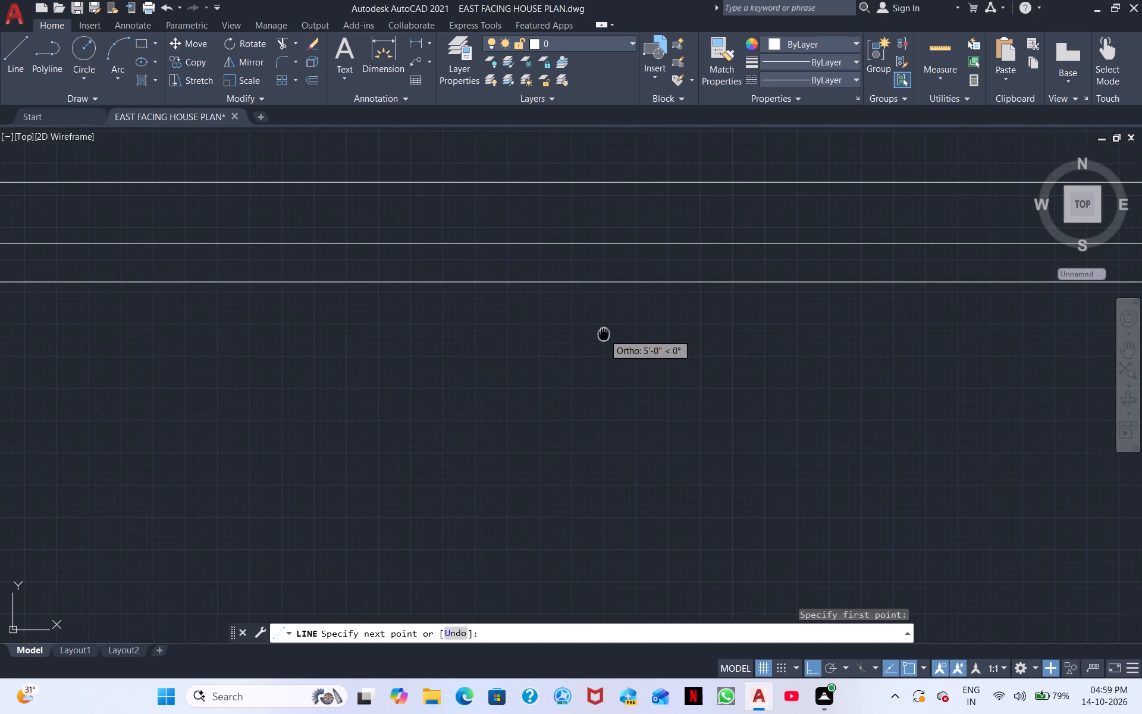
middle_drag(603, 334, 58, 342)
scroll(664, 340, down, 2)
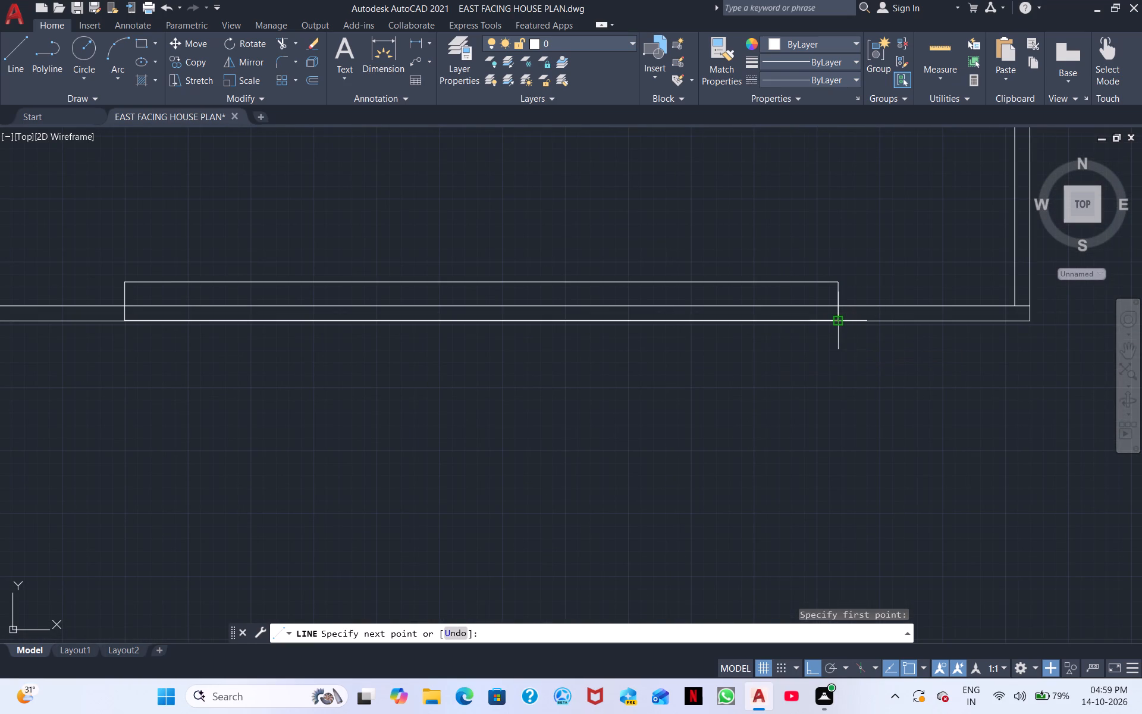
click(836, 323)
key(Escape)
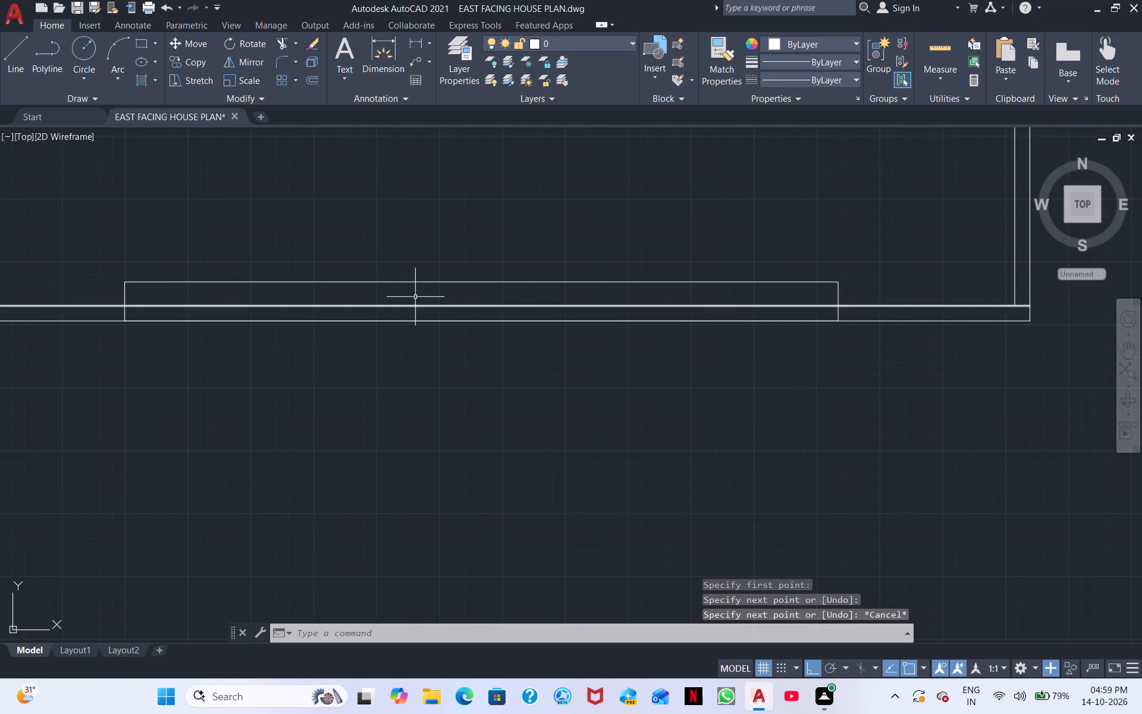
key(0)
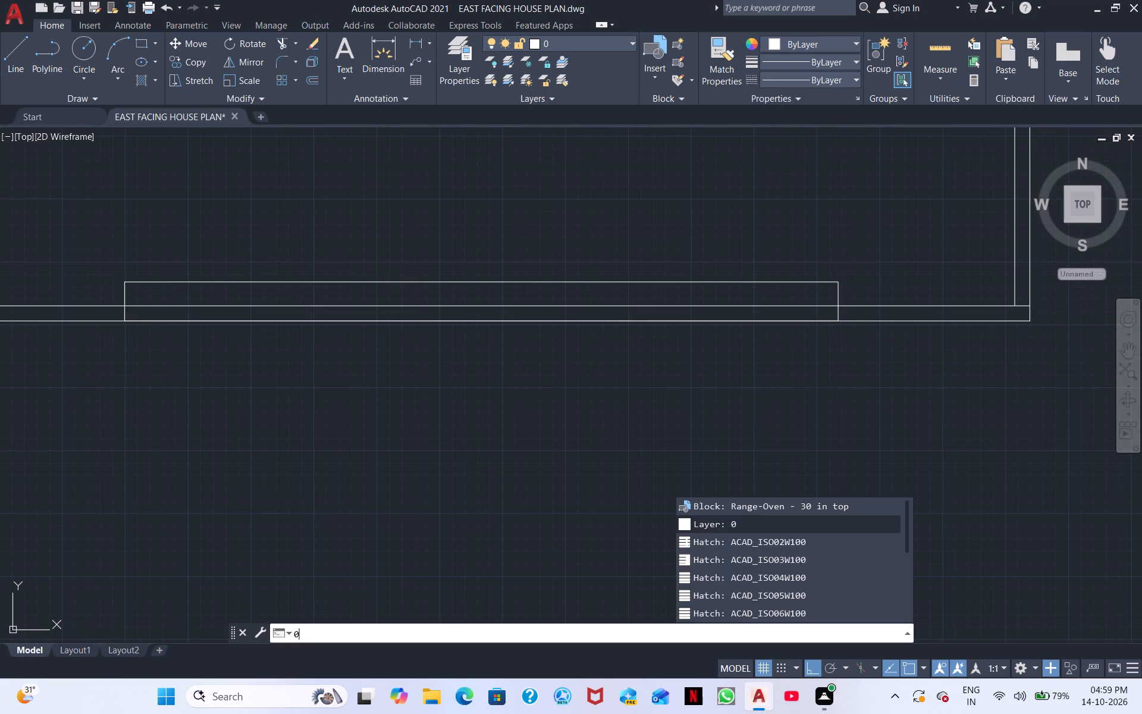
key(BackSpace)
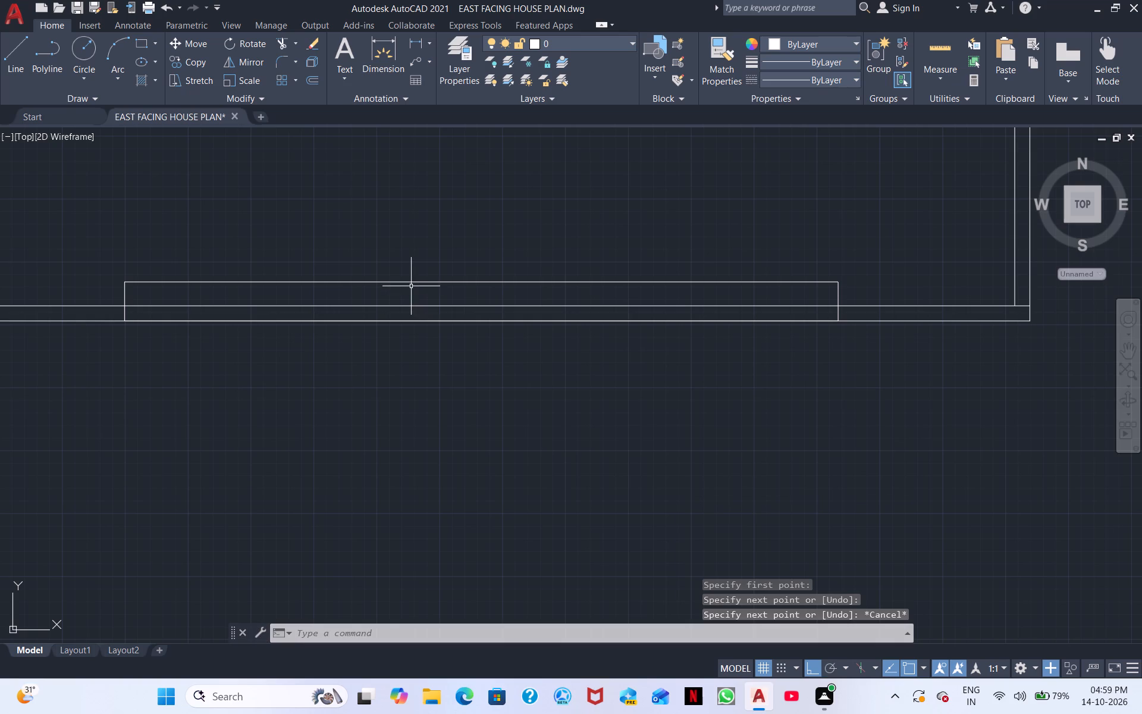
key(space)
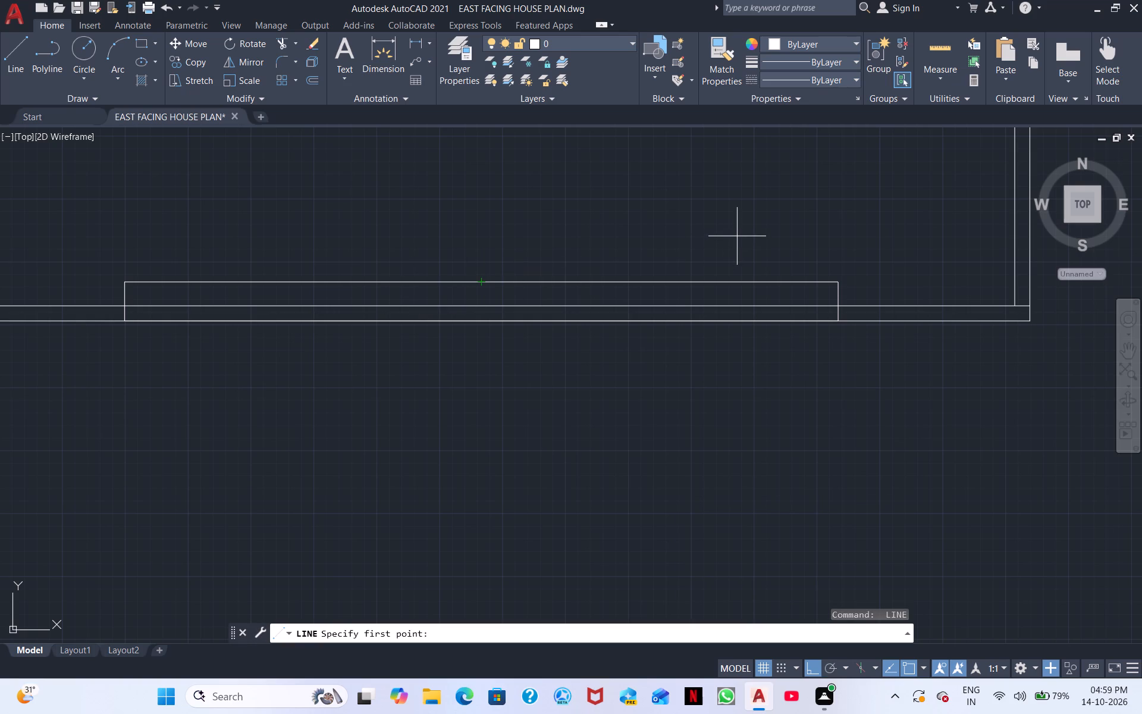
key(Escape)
Offset the line between the lower ends of the outline's sides 1" north, into the south wall thickness.
text(o)
key(space)
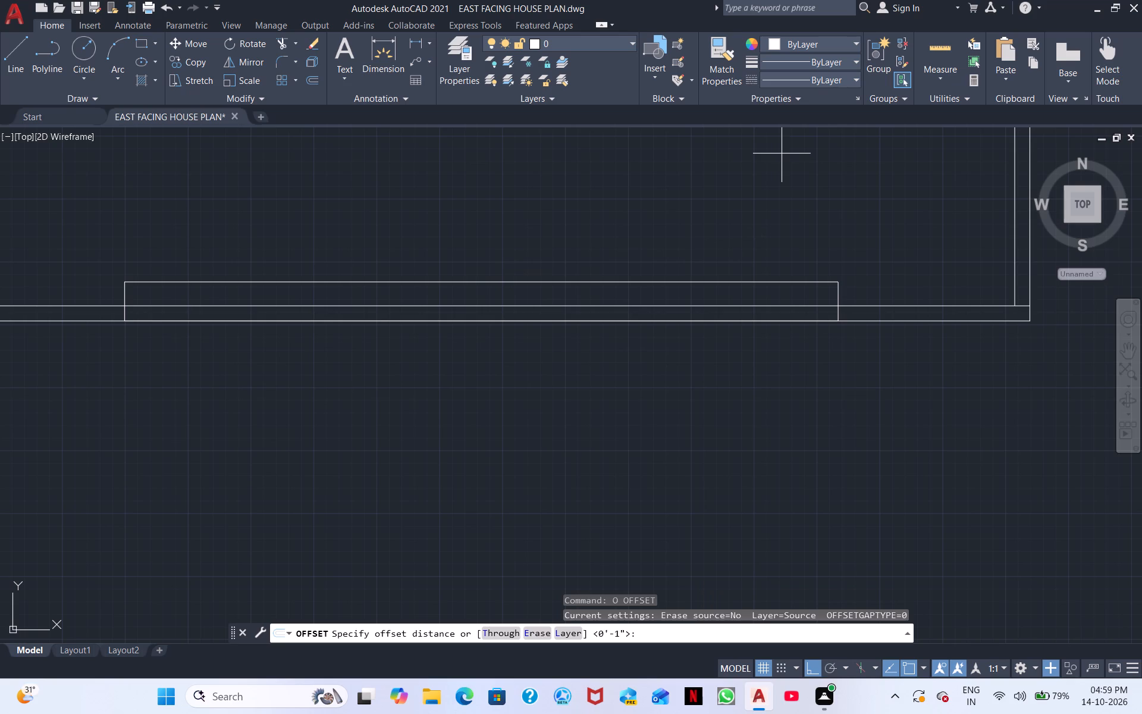
key(space)
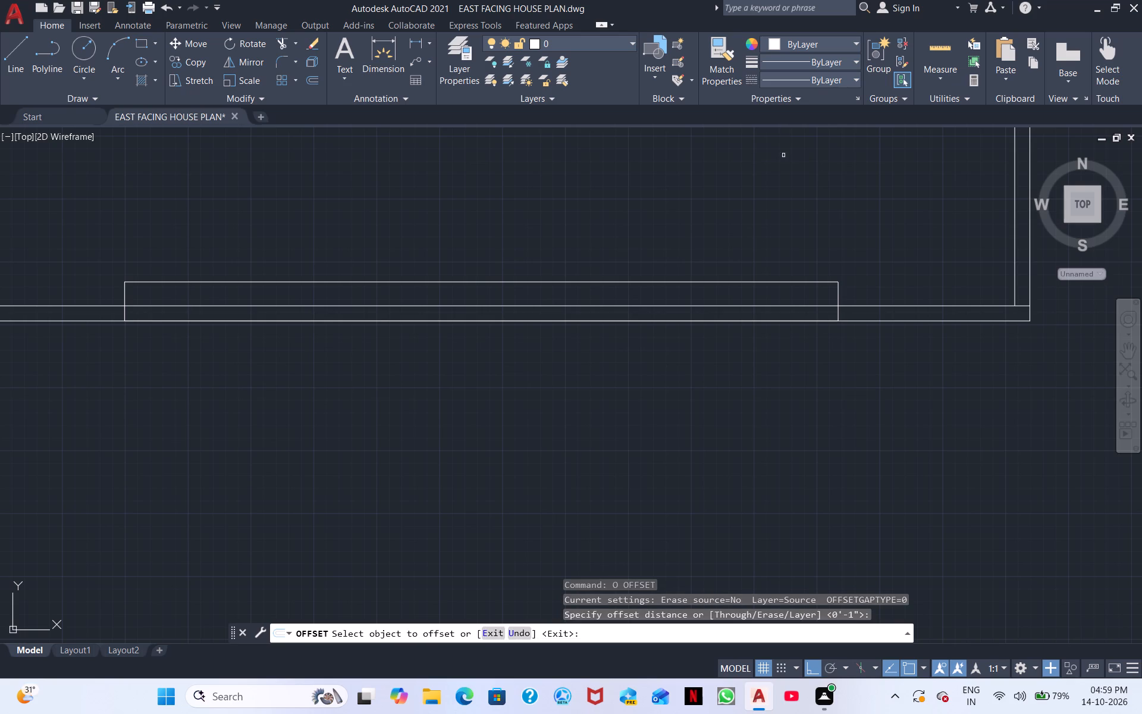
click(551, 317)
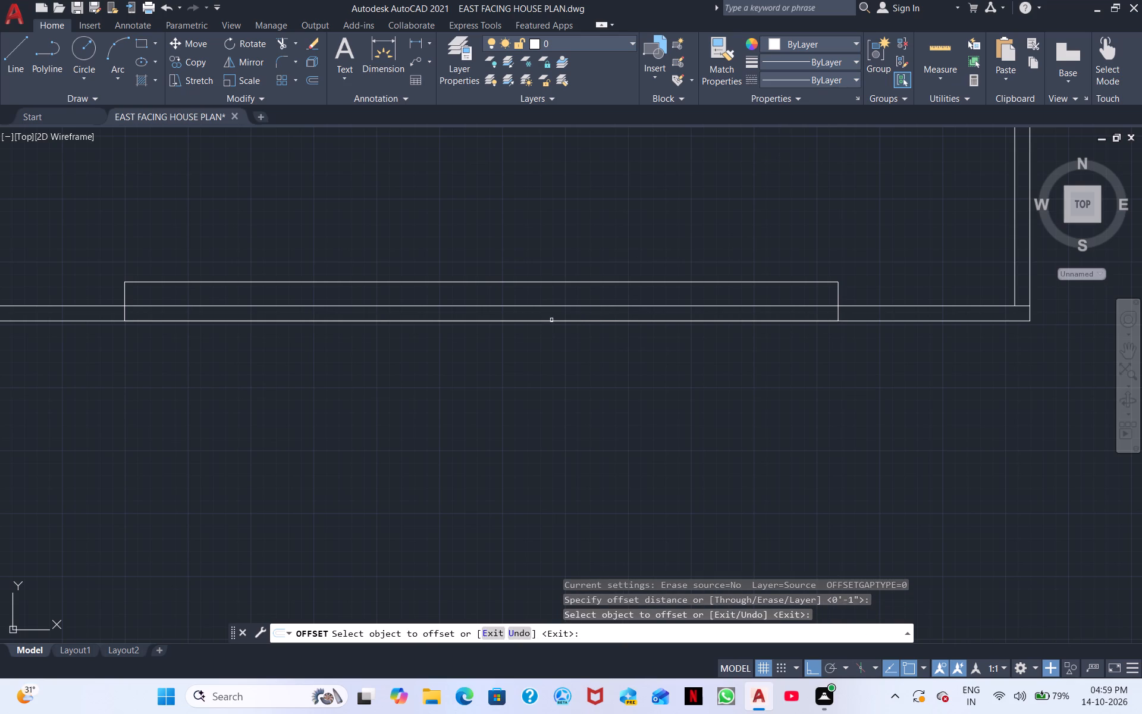
click(551, 322)
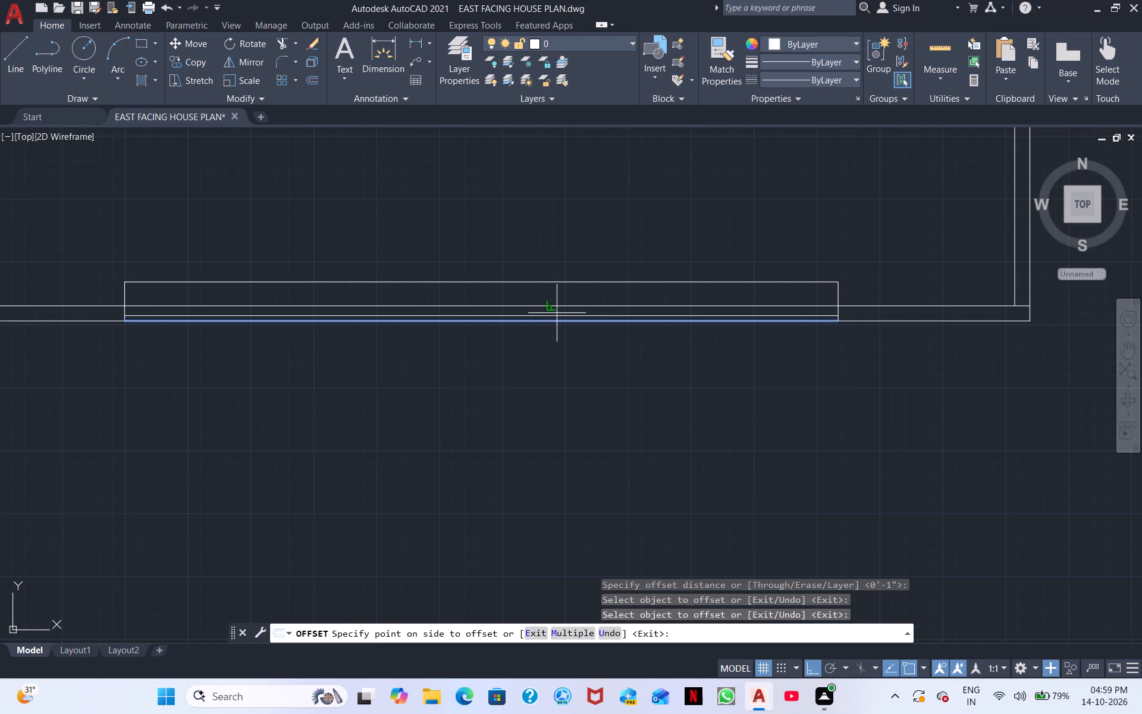
click(557, 312)
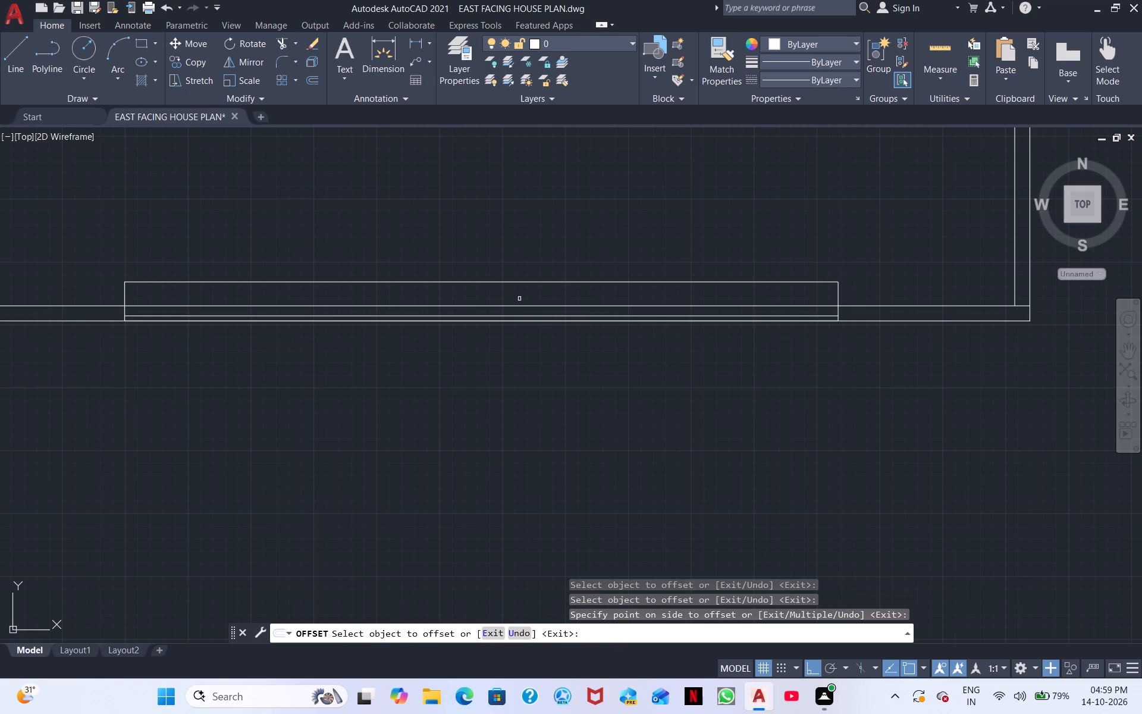
key(Escape)
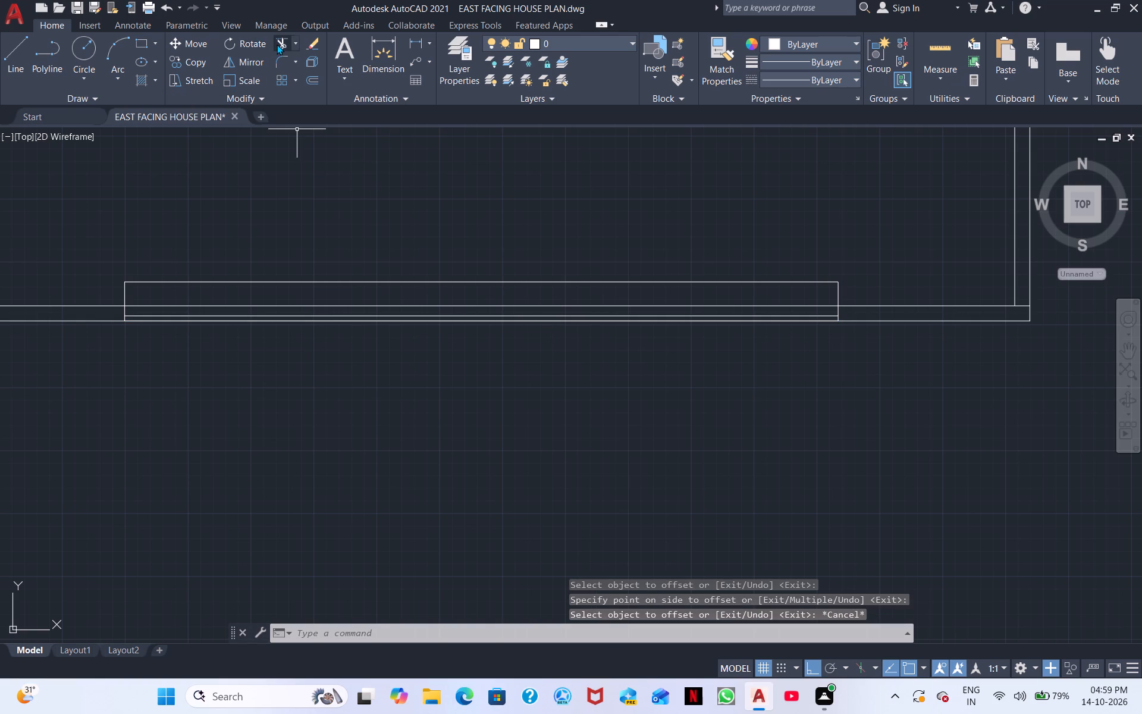
Trim away the outline's north line, its sides projecting beyond the south wall, and the inner wall line between them.
click(278, 43)
drag(280, 259, 287, 291)
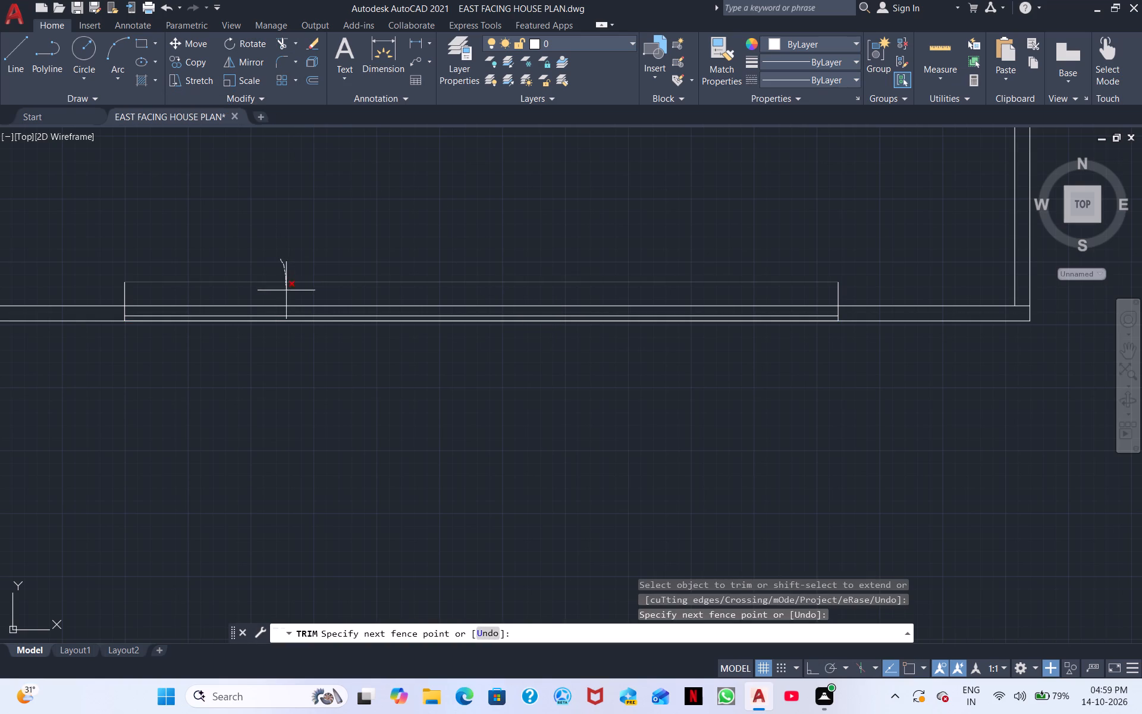
drag(287, 291, 283, 308)
click(283, 308)
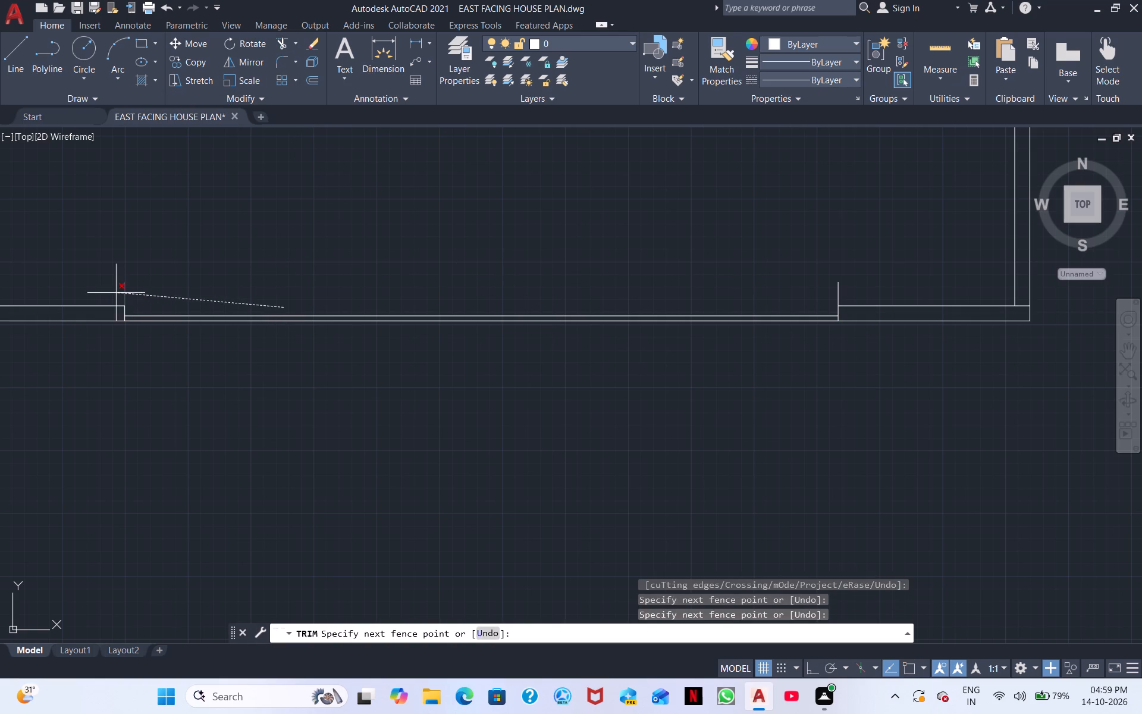
click(116, 293)
click(836, 291)
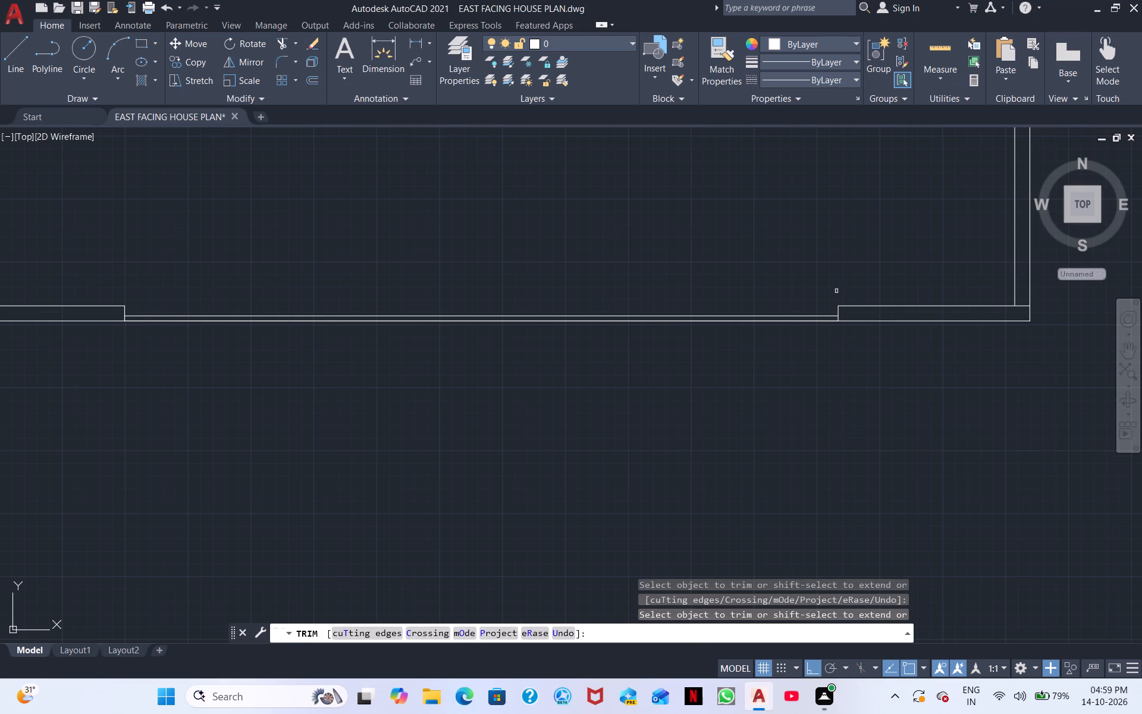
key(Escape)
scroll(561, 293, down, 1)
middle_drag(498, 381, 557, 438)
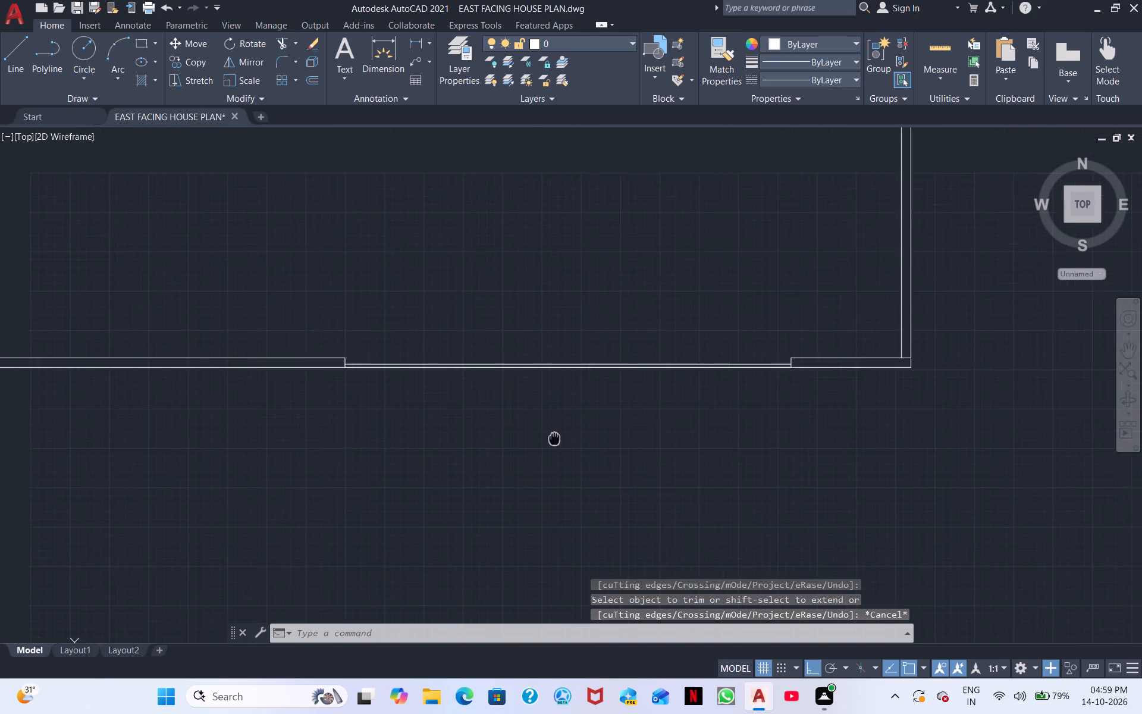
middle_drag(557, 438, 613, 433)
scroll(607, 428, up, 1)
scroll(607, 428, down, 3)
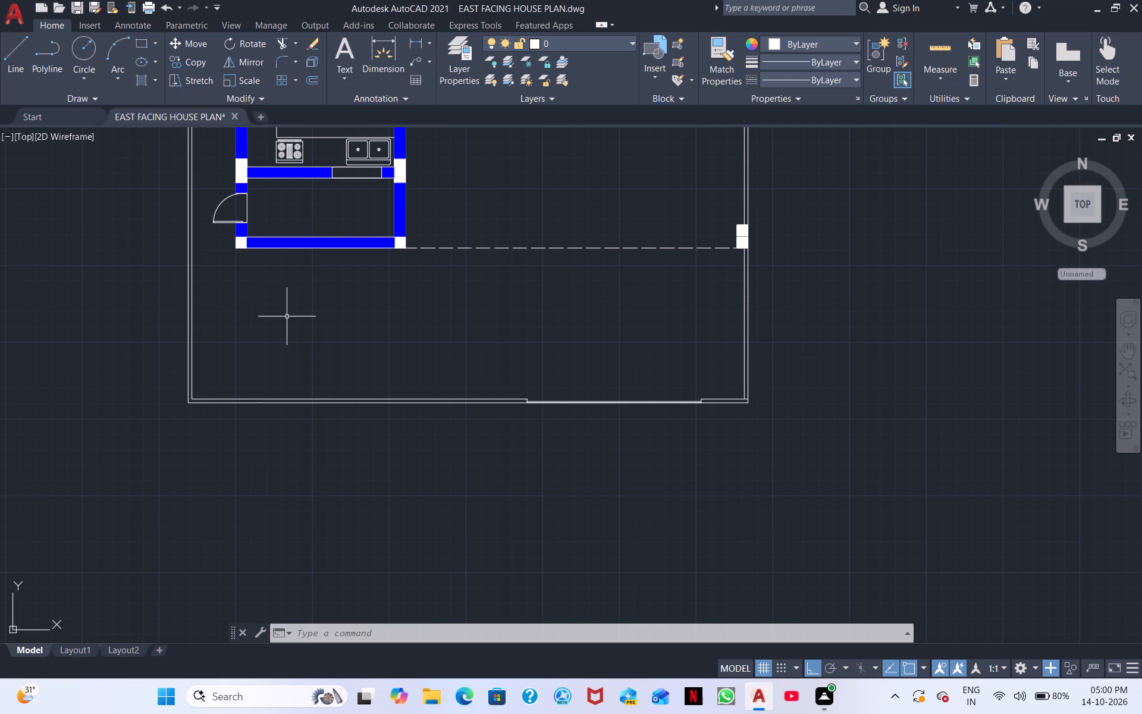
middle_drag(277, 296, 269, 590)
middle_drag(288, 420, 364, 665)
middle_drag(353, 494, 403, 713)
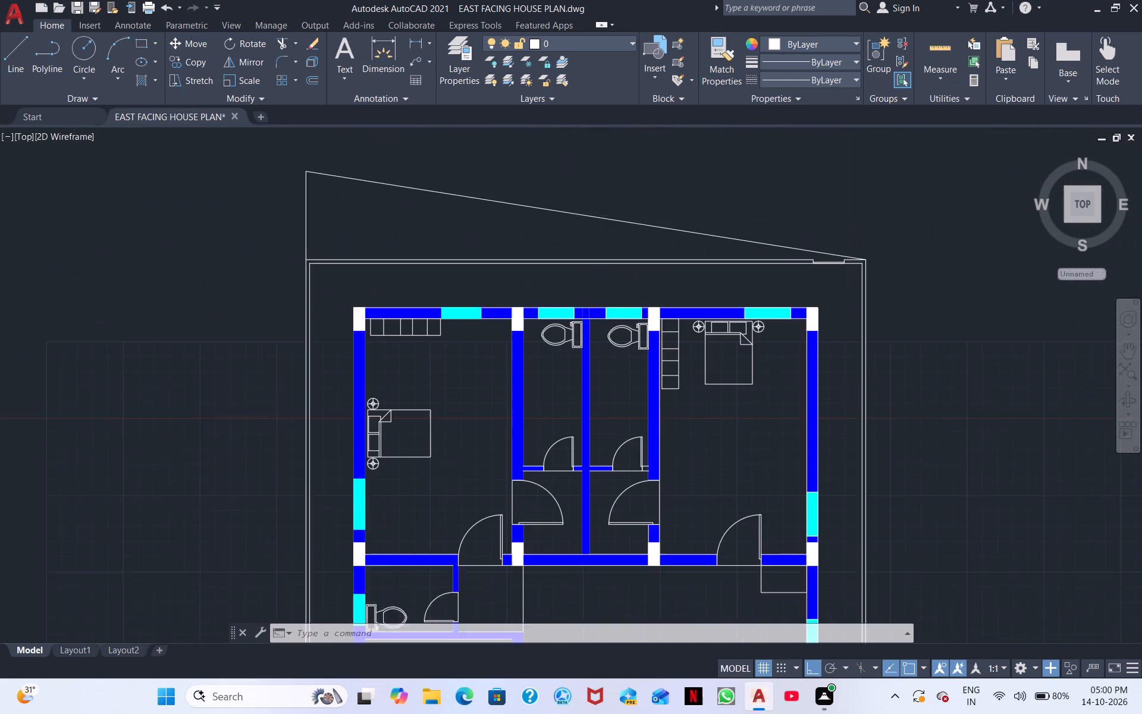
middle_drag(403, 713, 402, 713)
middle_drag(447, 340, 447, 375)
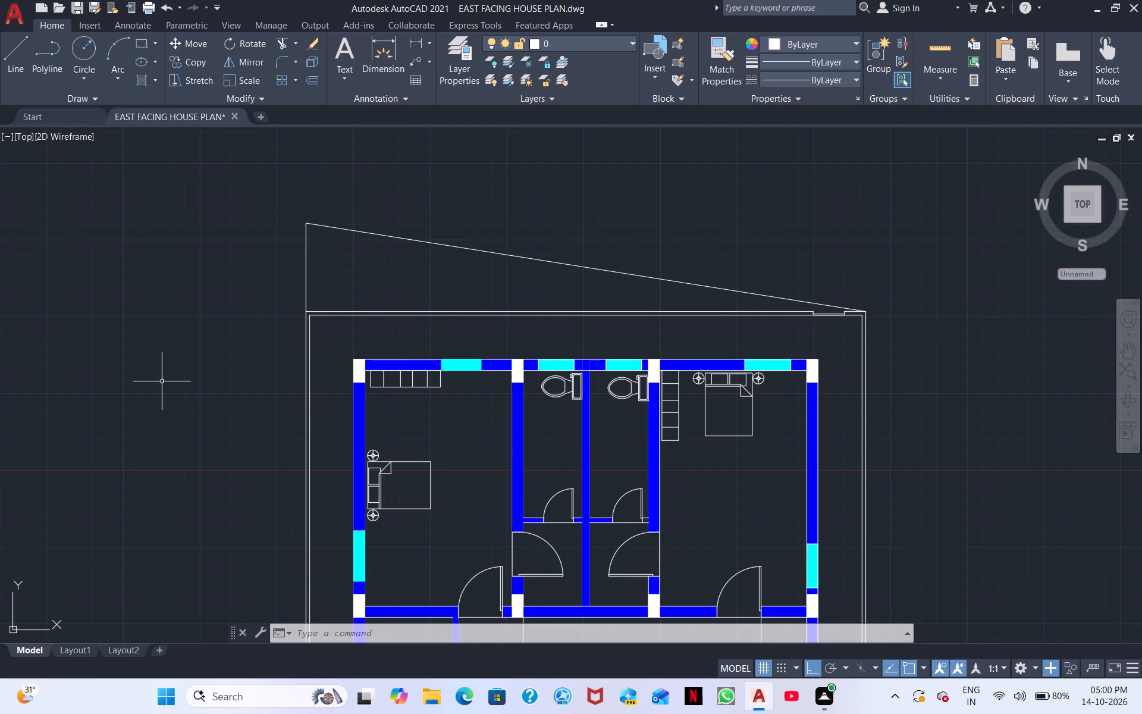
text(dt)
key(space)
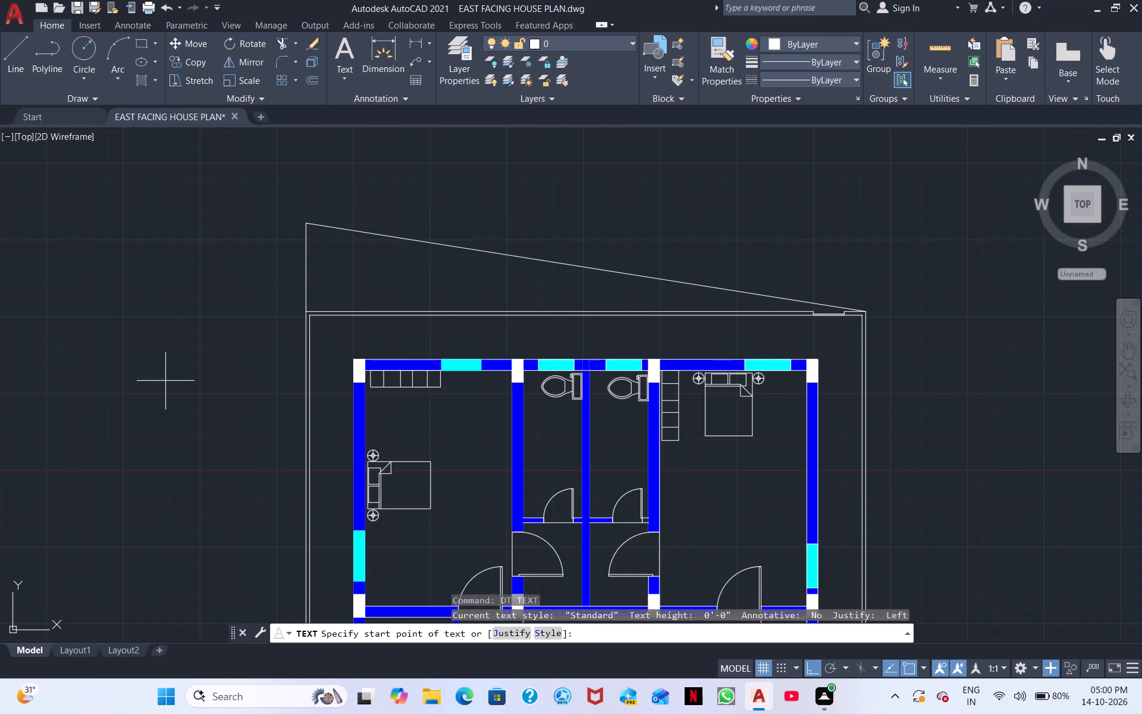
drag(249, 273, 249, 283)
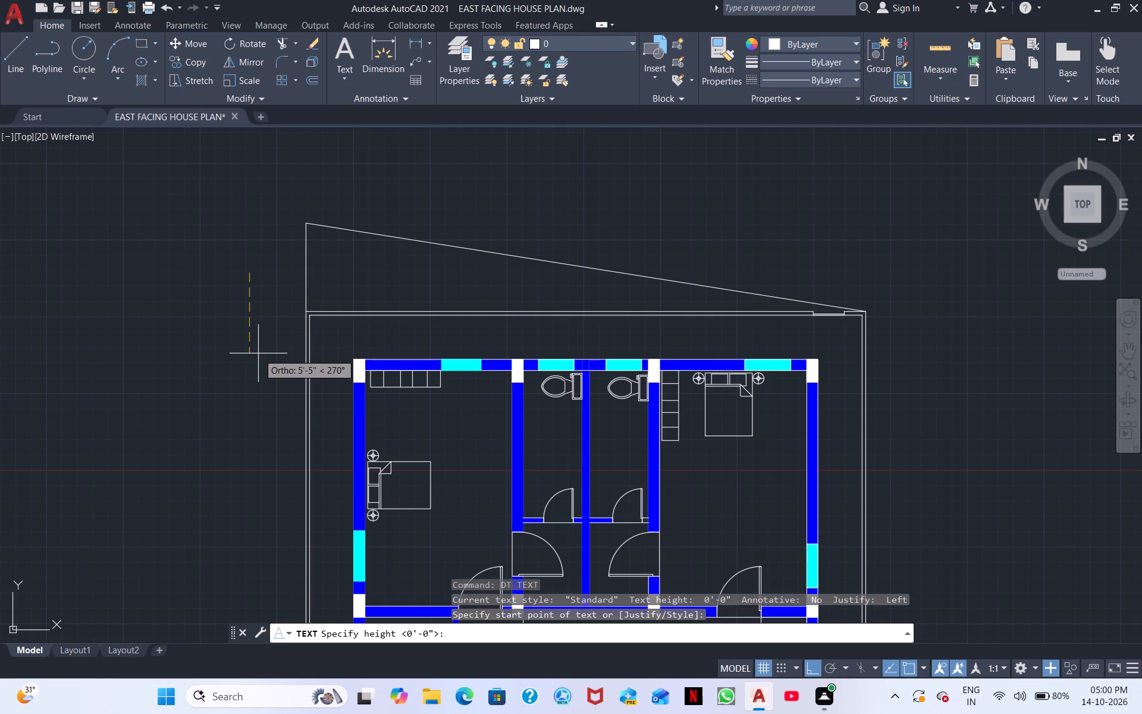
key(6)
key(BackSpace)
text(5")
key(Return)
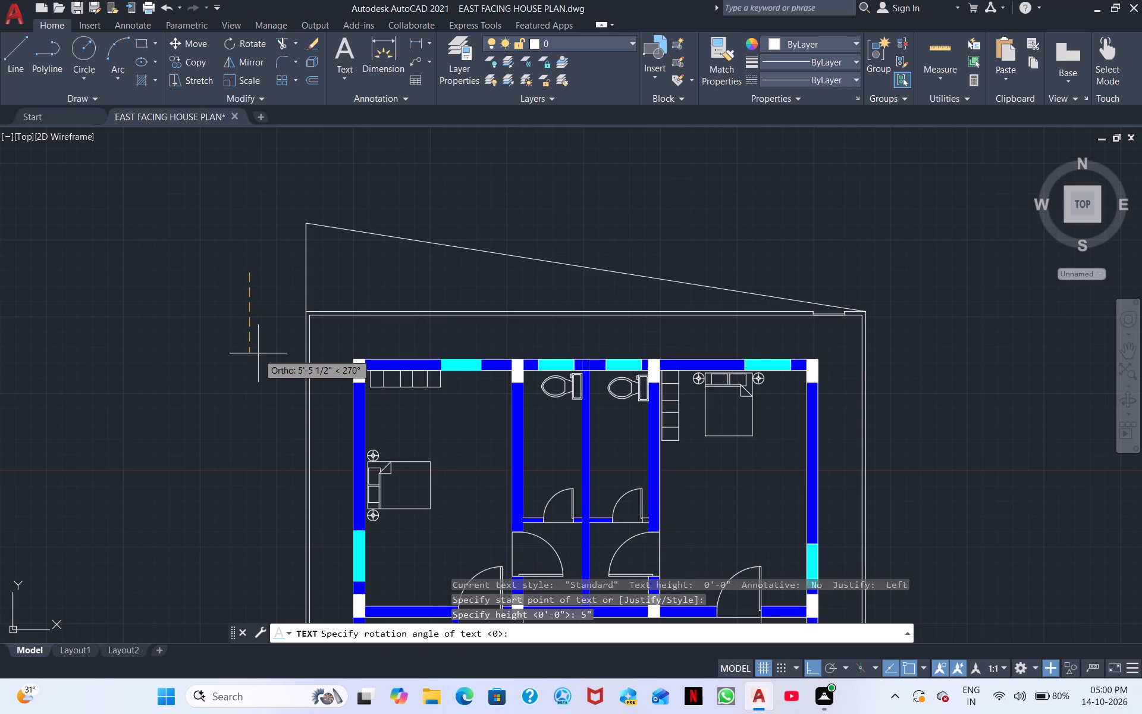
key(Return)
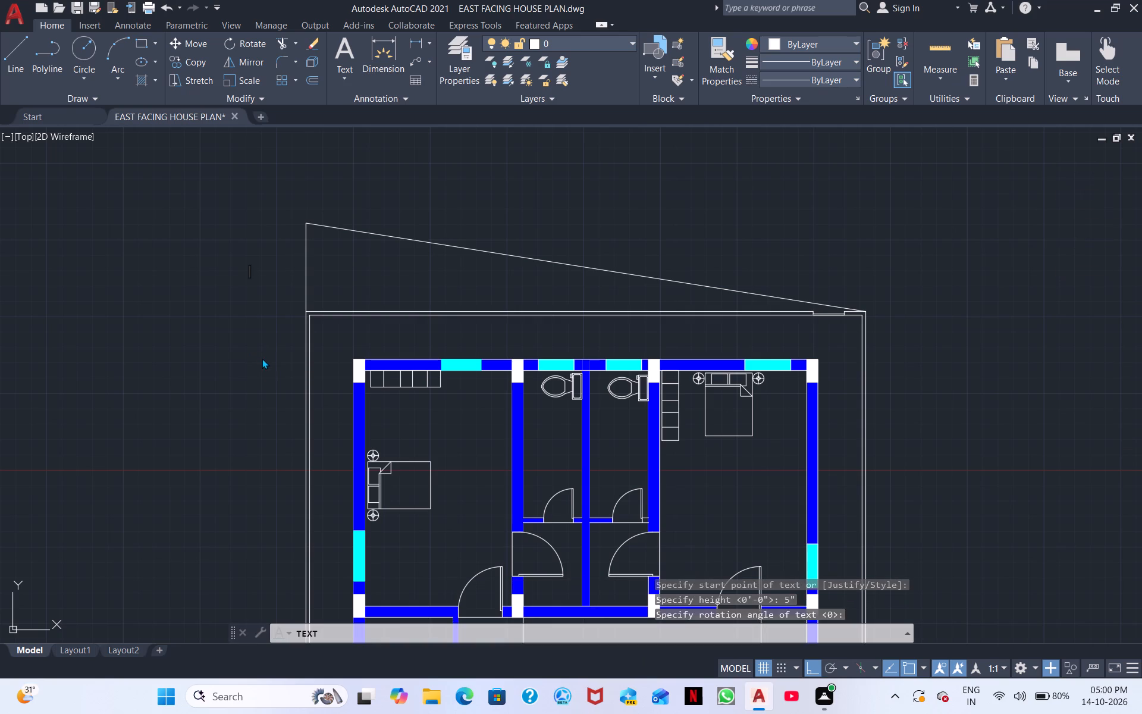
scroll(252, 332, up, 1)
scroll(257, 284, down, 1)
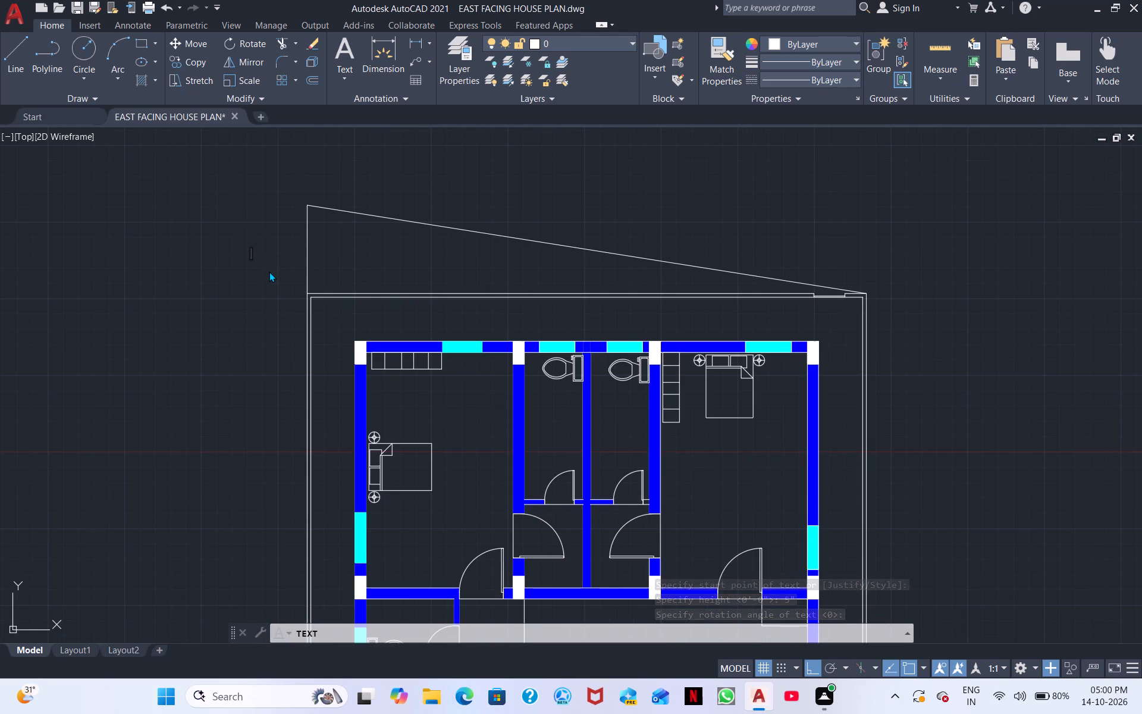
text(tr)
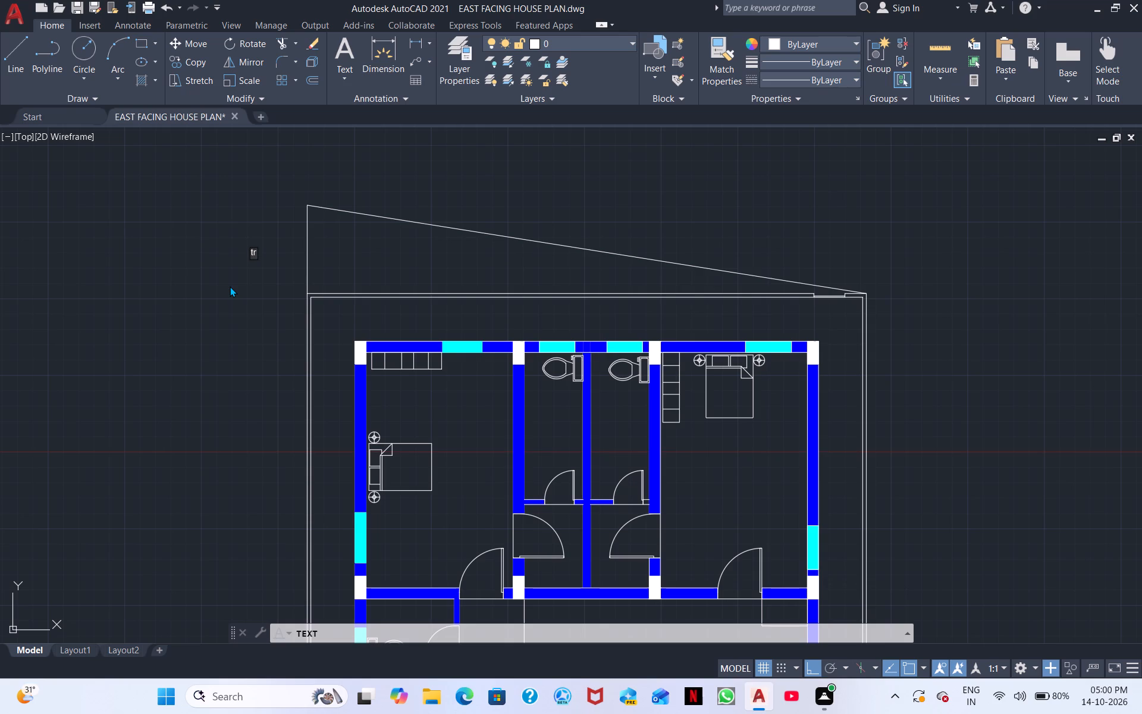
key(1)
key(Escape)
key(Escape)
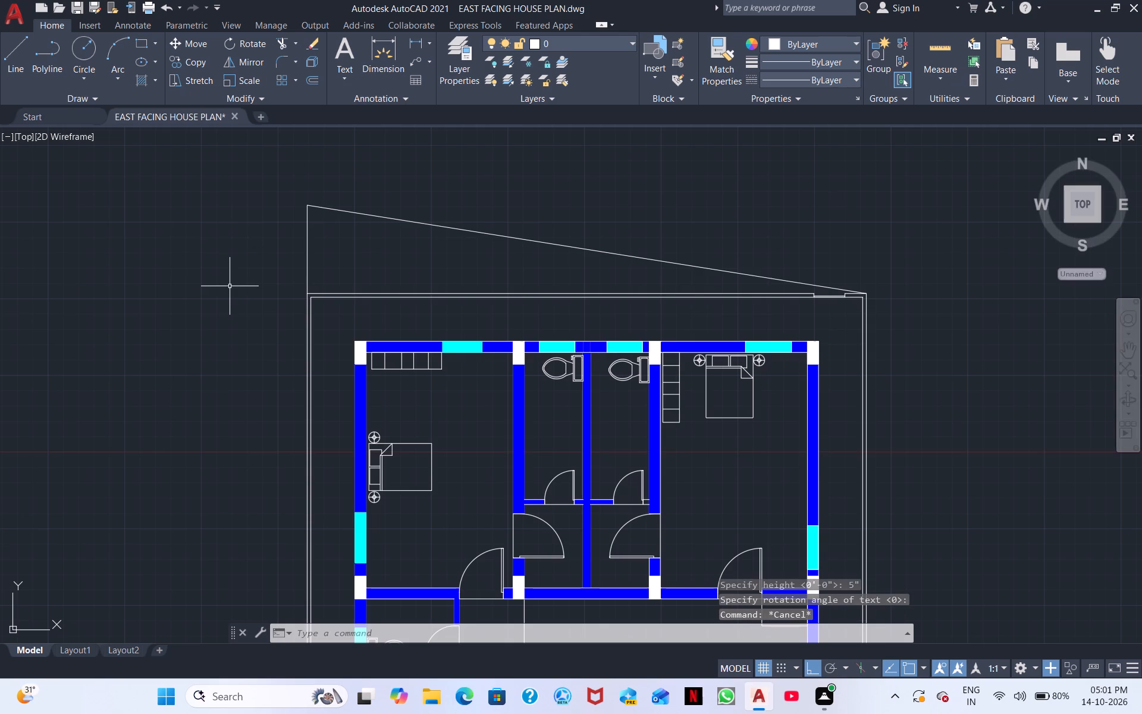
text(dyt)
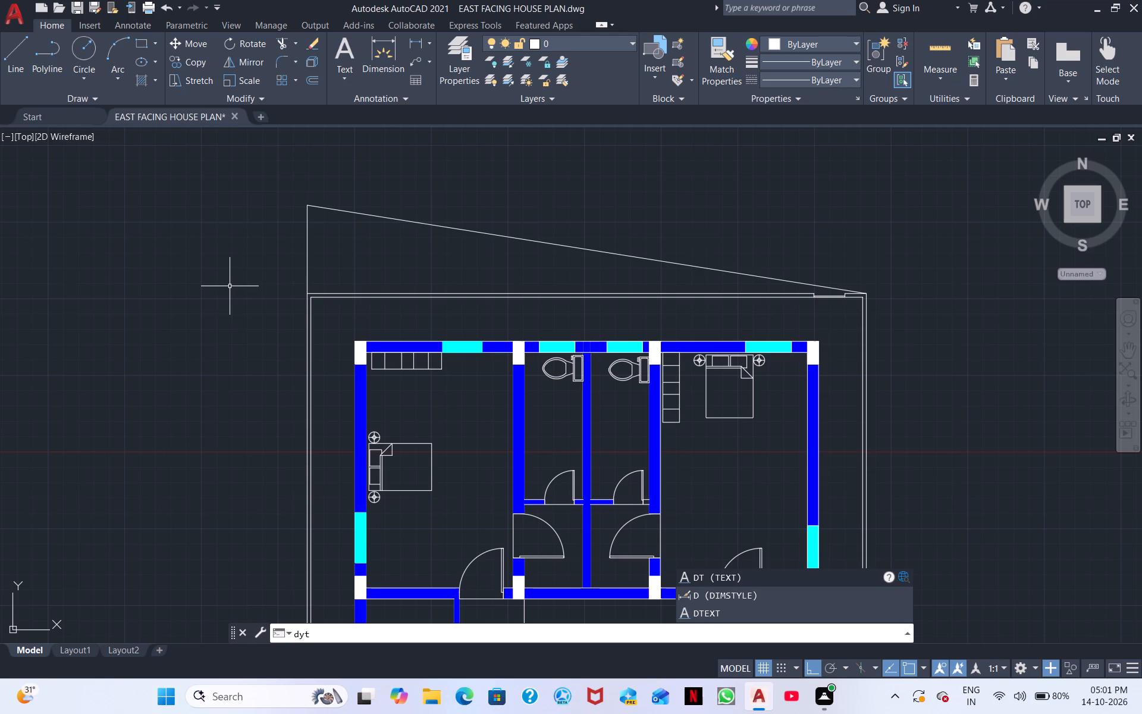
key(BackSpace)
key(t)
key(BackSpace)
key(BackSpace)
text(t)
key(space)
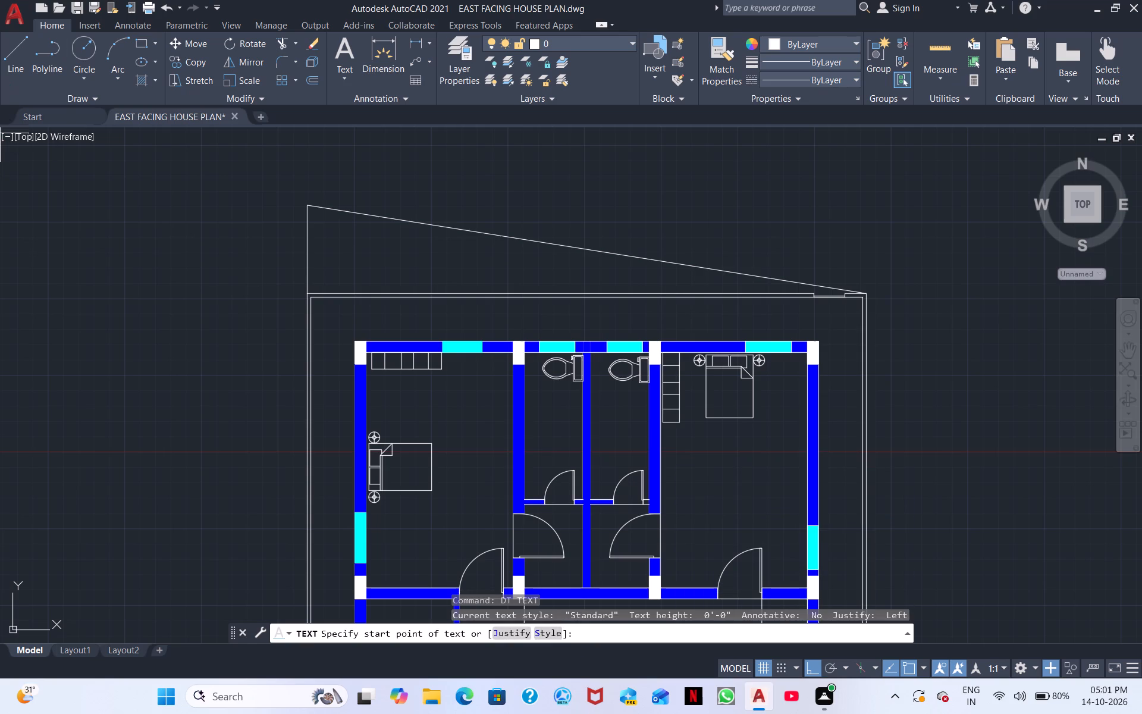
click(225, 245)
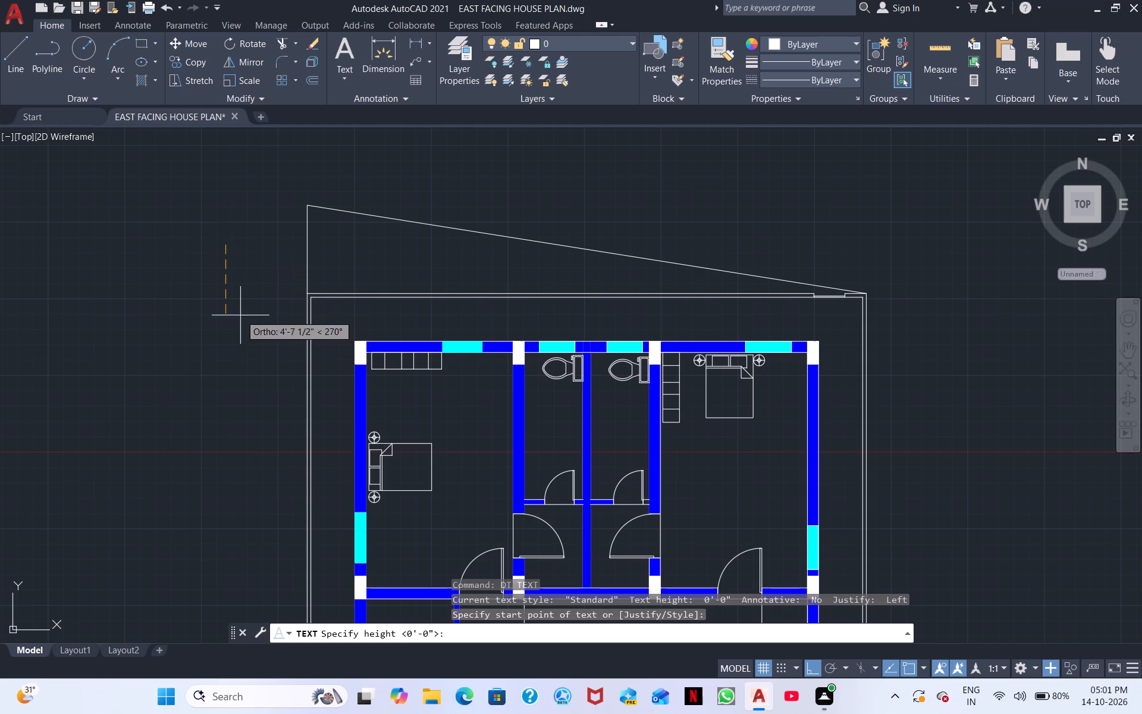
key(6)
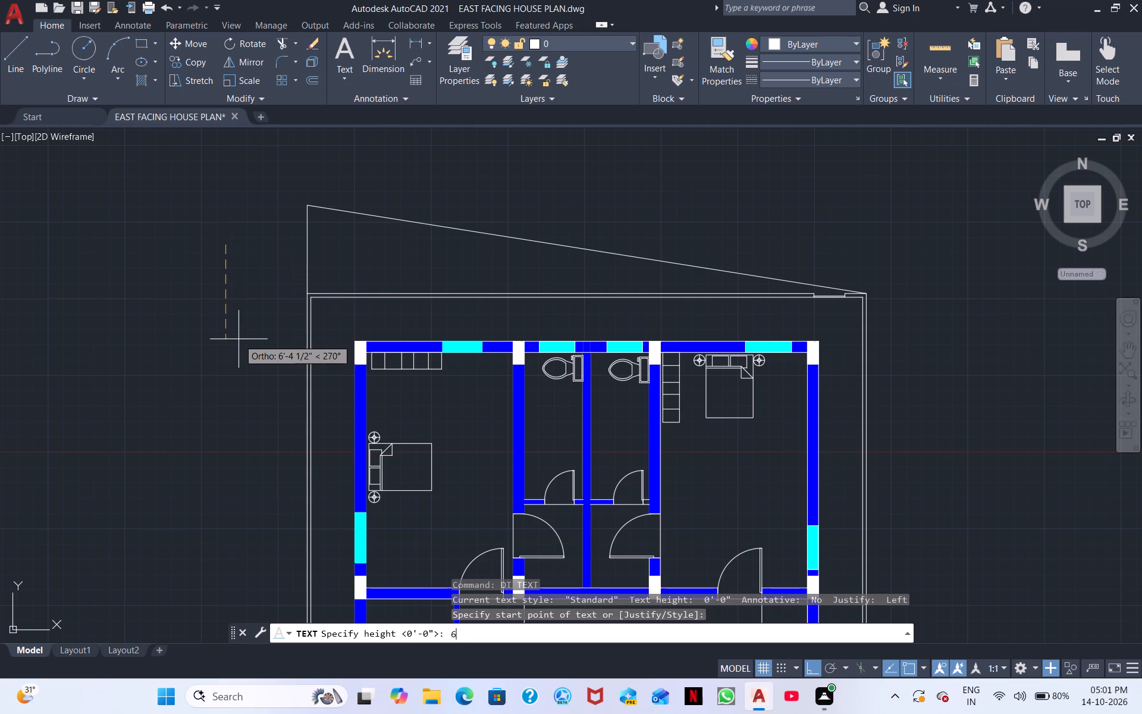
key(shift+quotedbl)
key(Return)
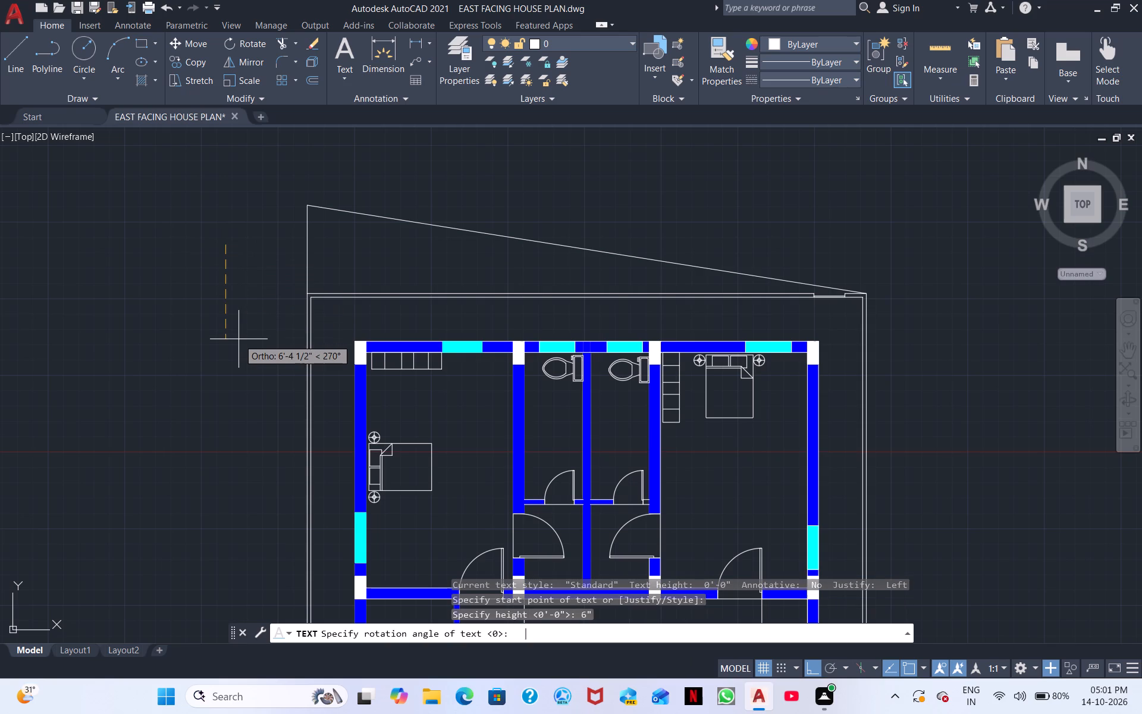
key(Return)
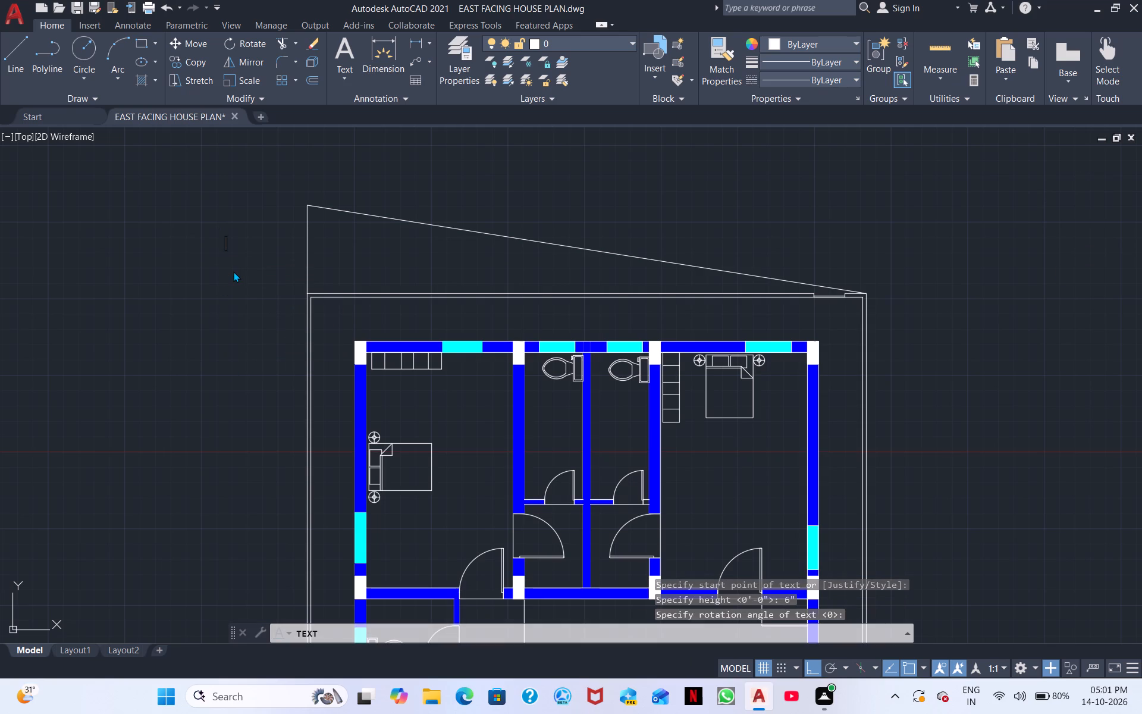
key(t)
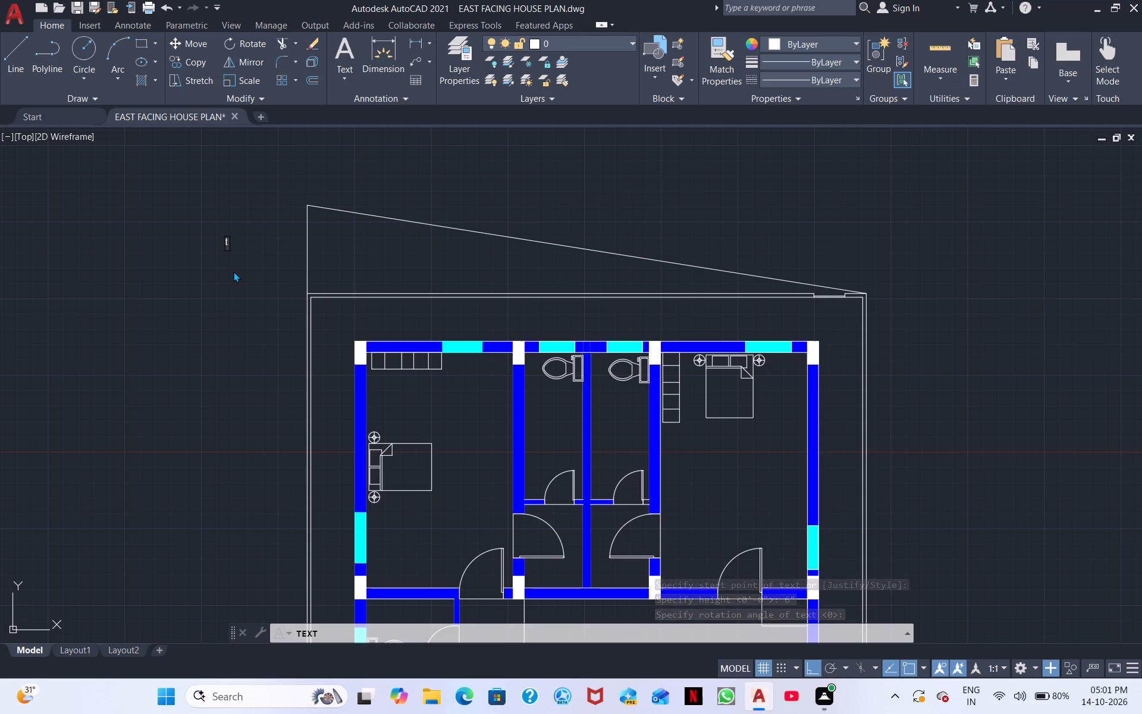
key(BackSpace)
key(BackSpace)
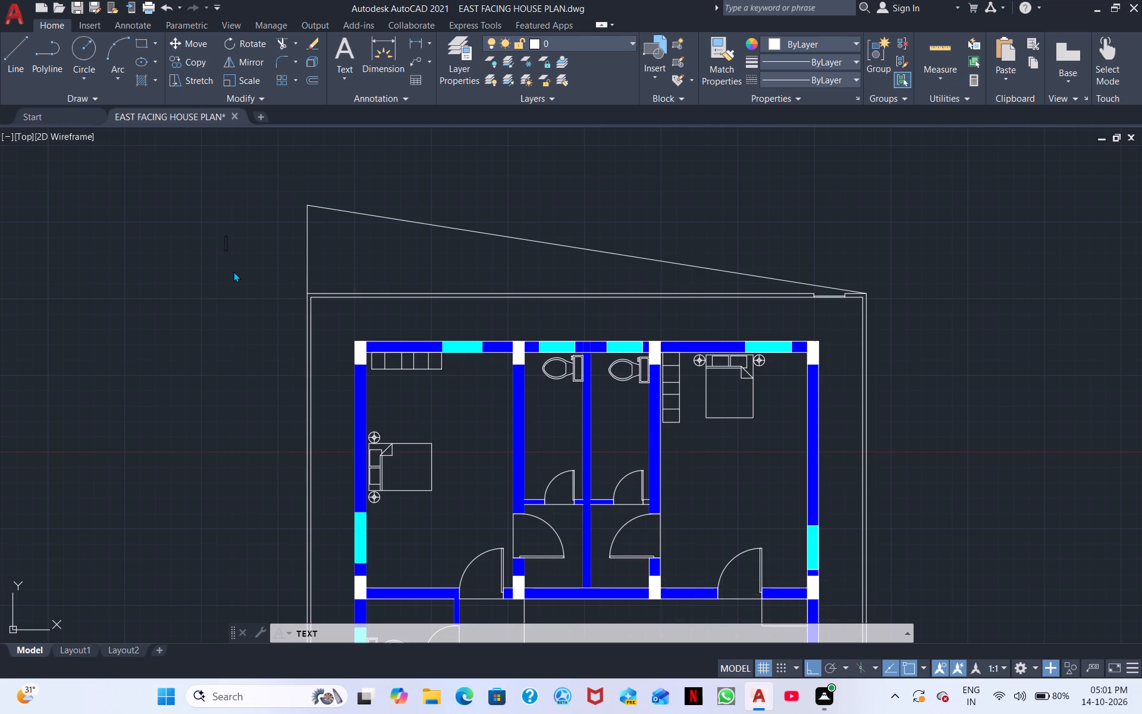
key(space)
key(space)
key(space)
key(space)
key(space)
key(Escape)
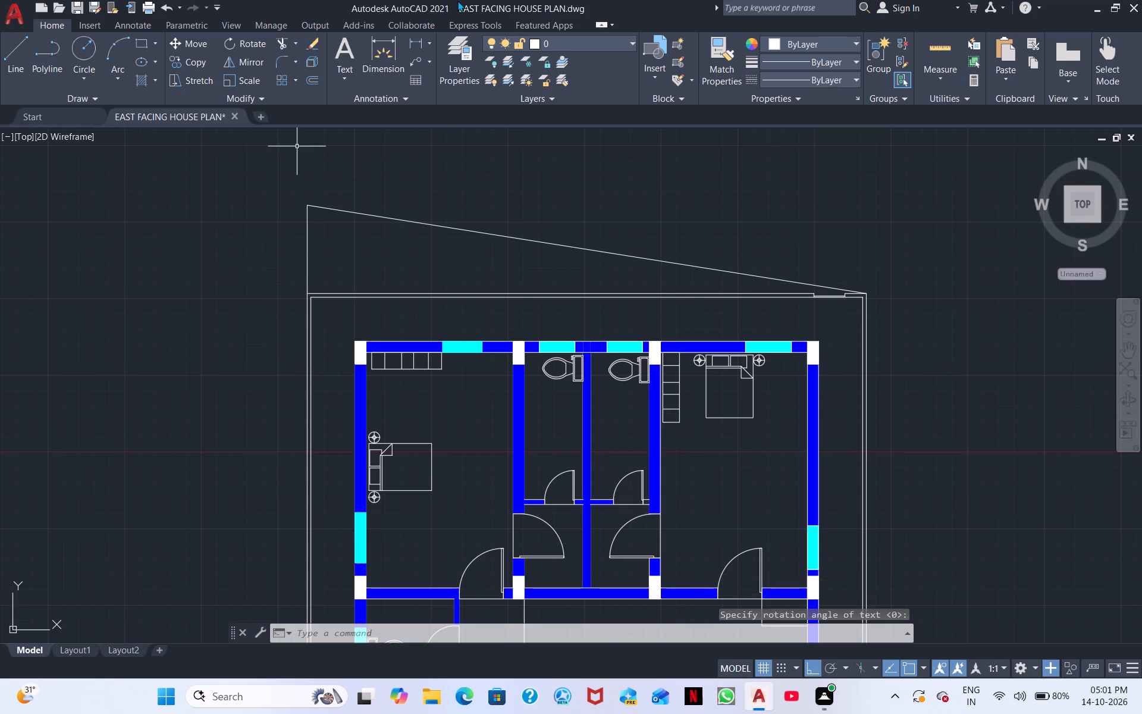
Add single-line text with 6" height and 0 rotation outside the plan's northwest corner, reading TREES, AND, GARDEN on three lines.
text(dt)
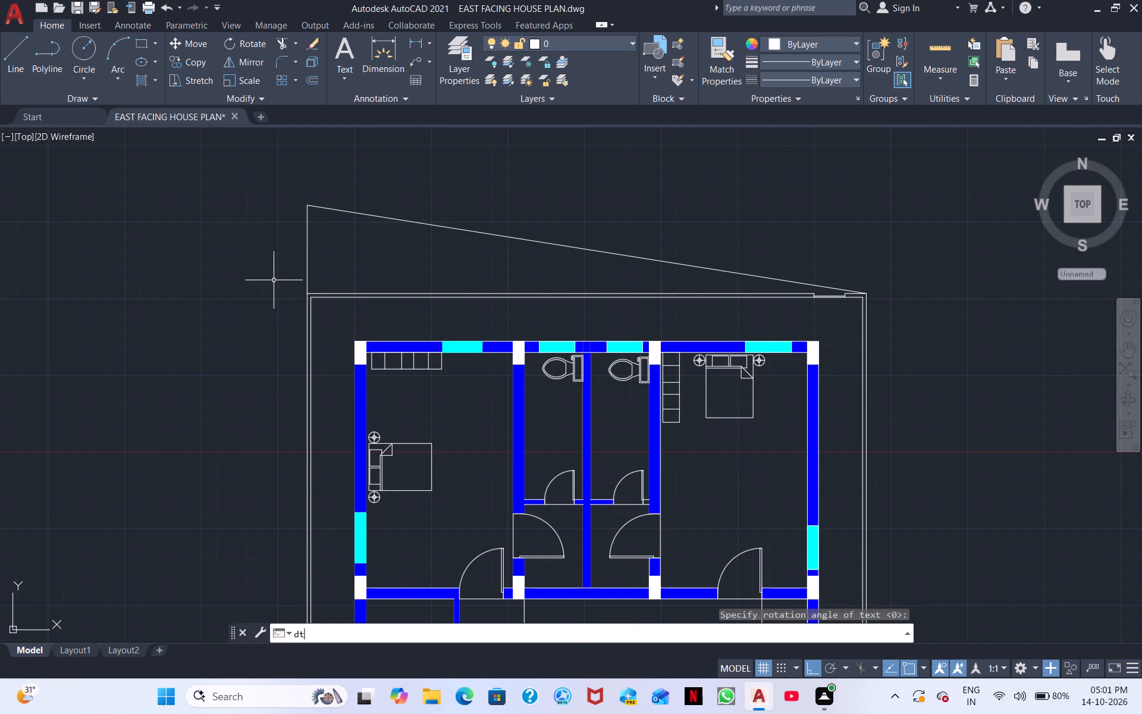
key(space)
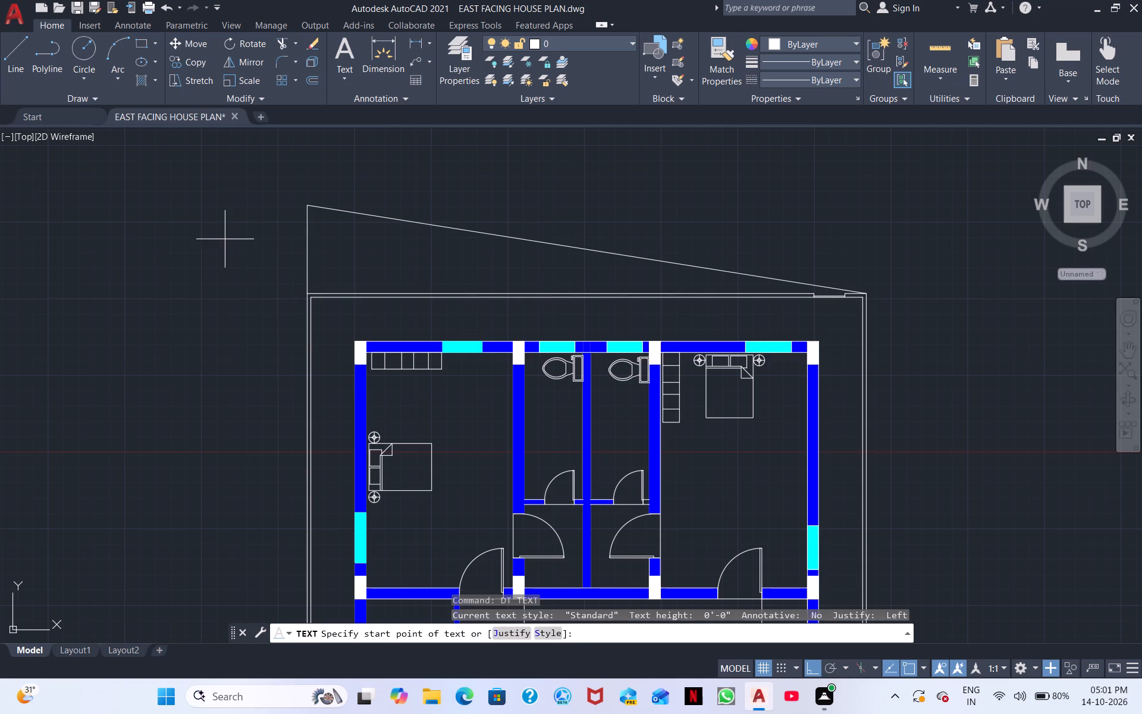
drag(225, 239, 225, 248)
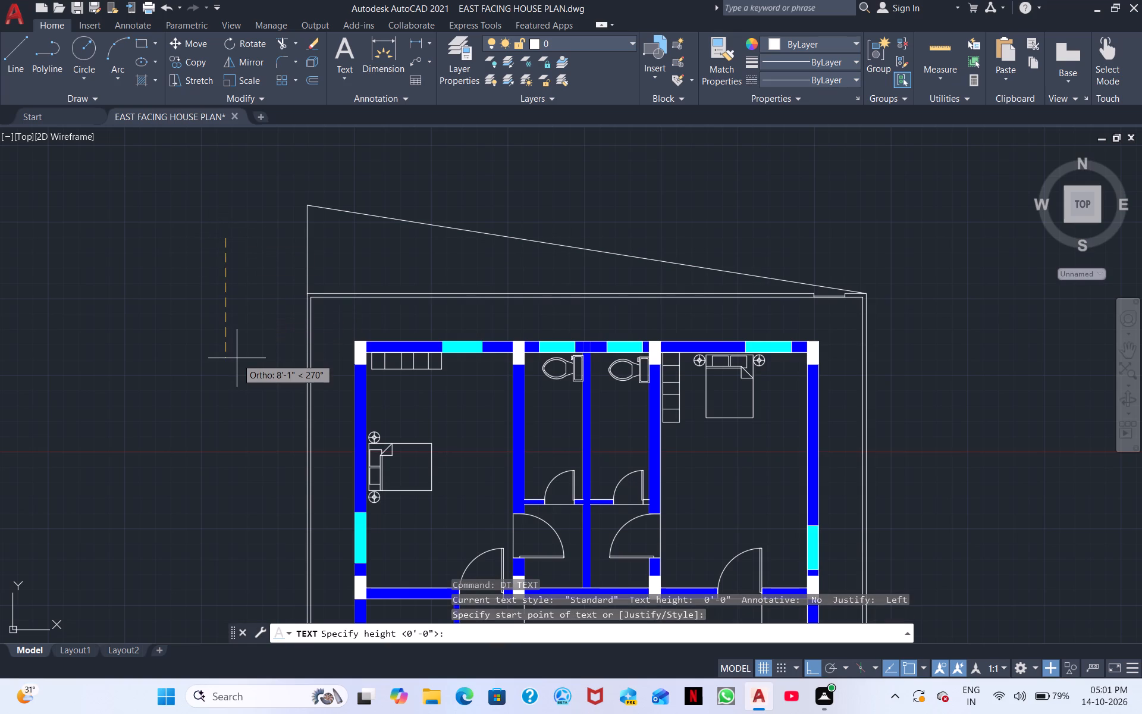
text(6")
key(Return)
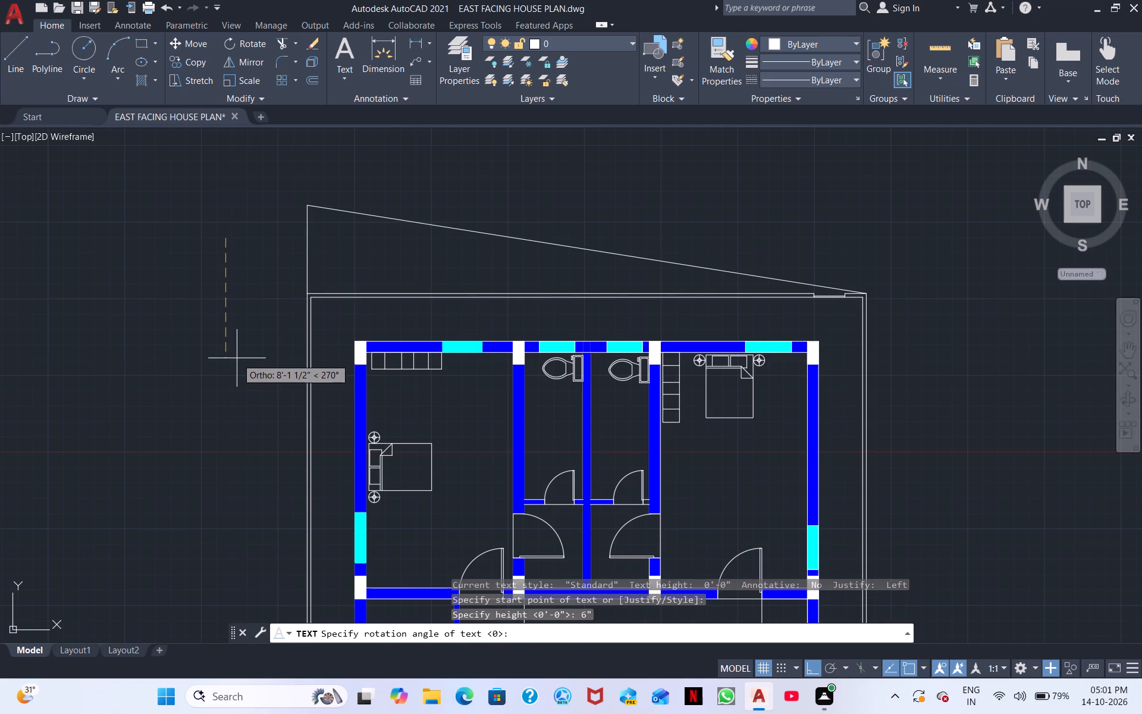
key(0)
key(Return)
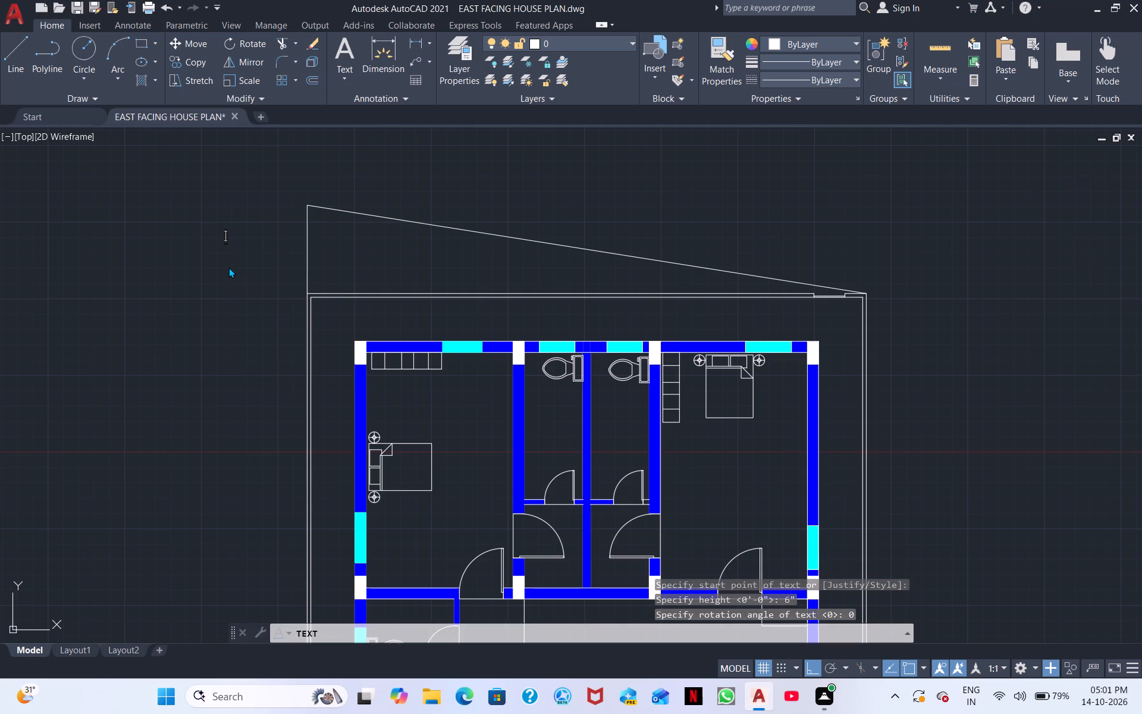
key(t)
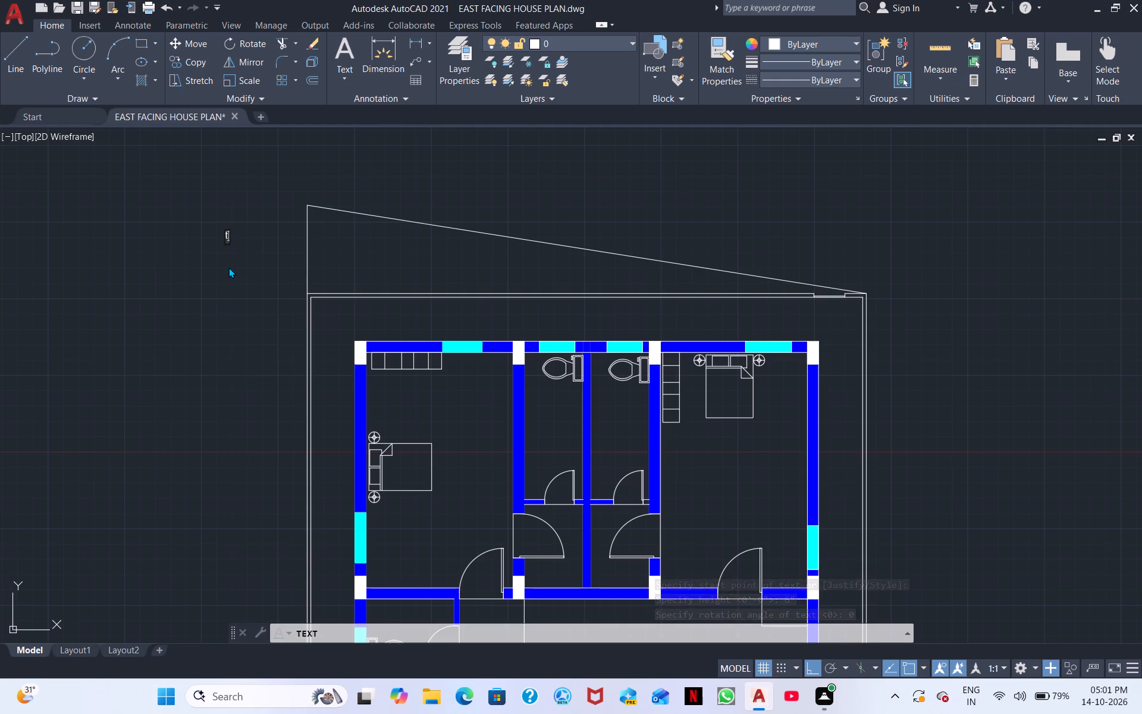
text(reesr)
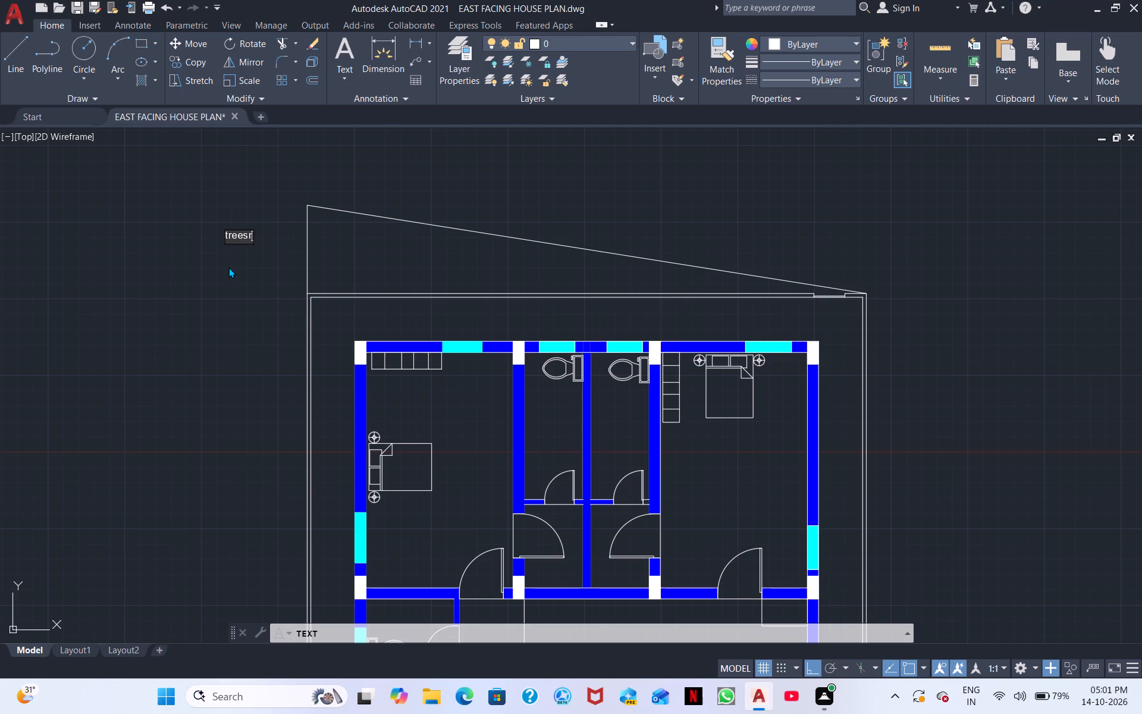
key(BackSpace)
key(BackSpace)
key(BackSpace)
key(BackSpace)
key(BackSpace)
key(BackSpace)
text(TREES)
key(space)
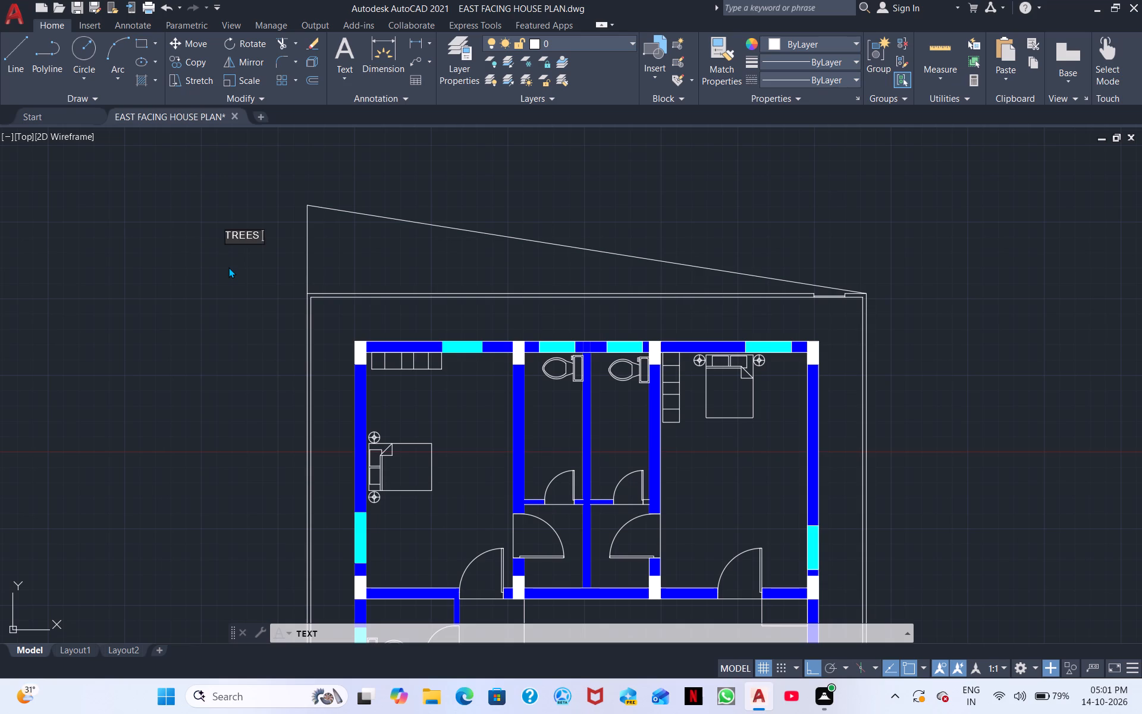
key(Return)
key(a)
text(ND)
key(space)
key(Return)
text(GARDEN)
key(space)
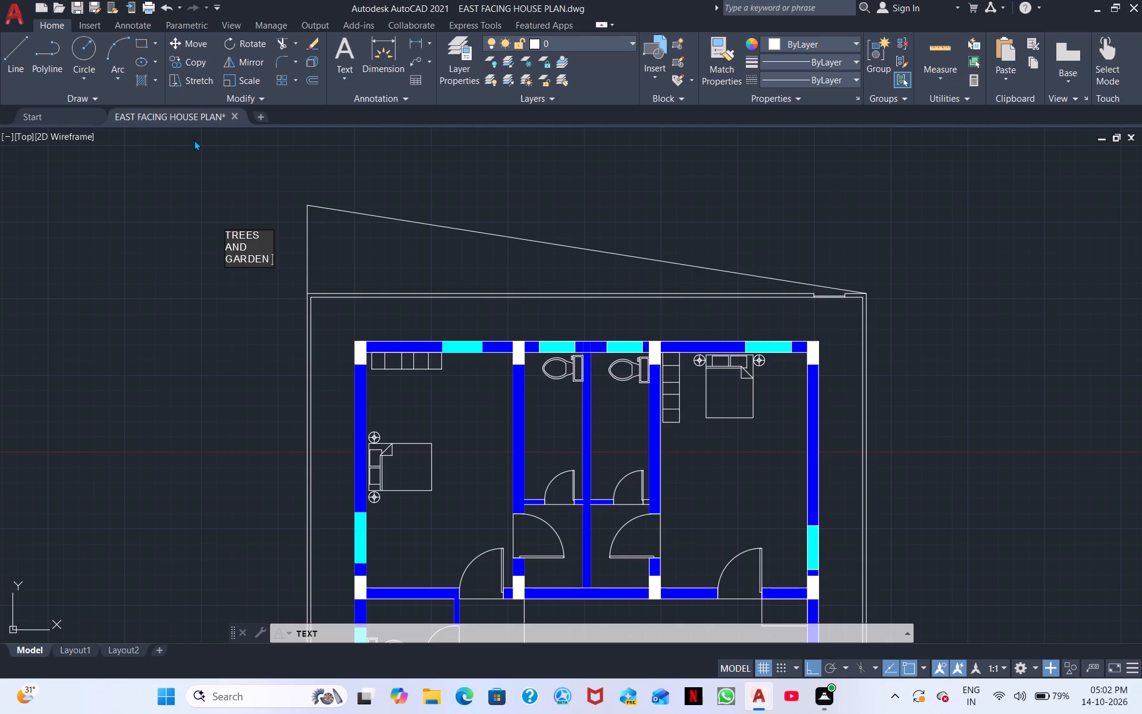
click(228, 368)
key(Escape)
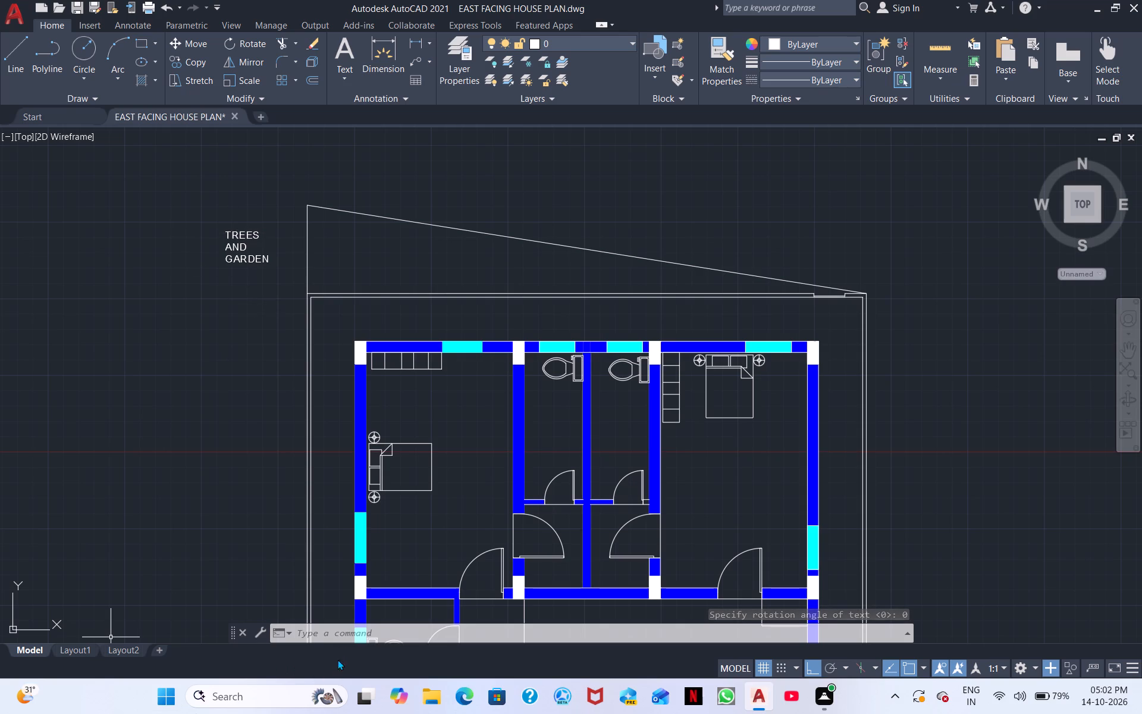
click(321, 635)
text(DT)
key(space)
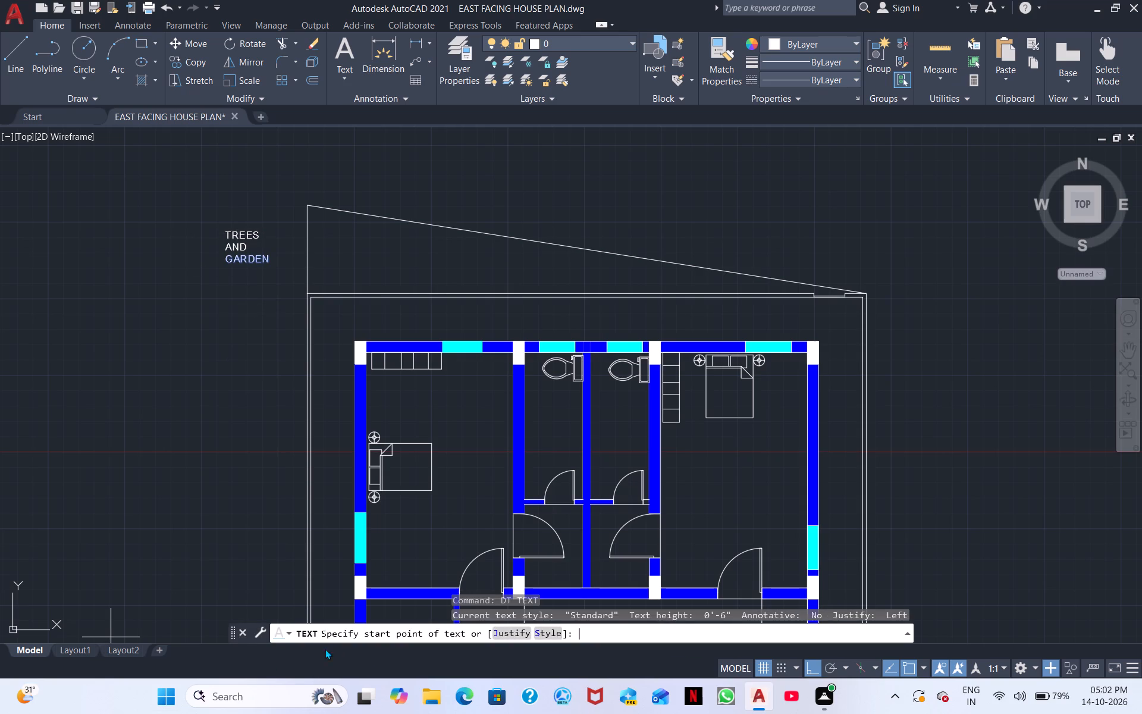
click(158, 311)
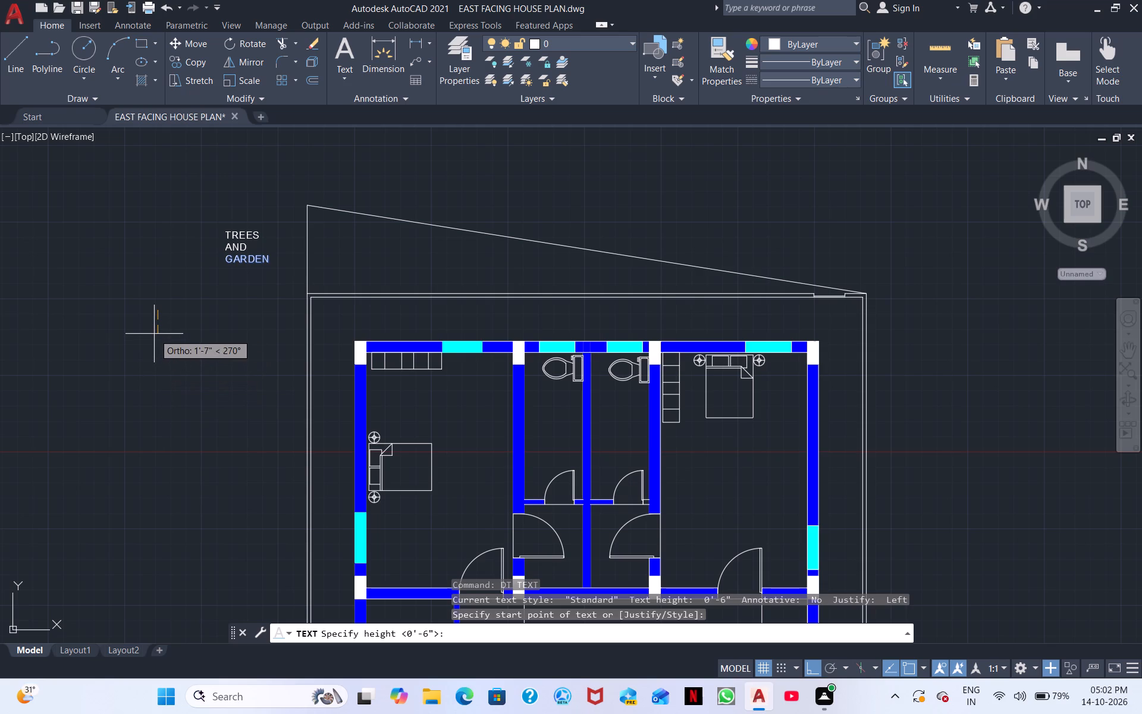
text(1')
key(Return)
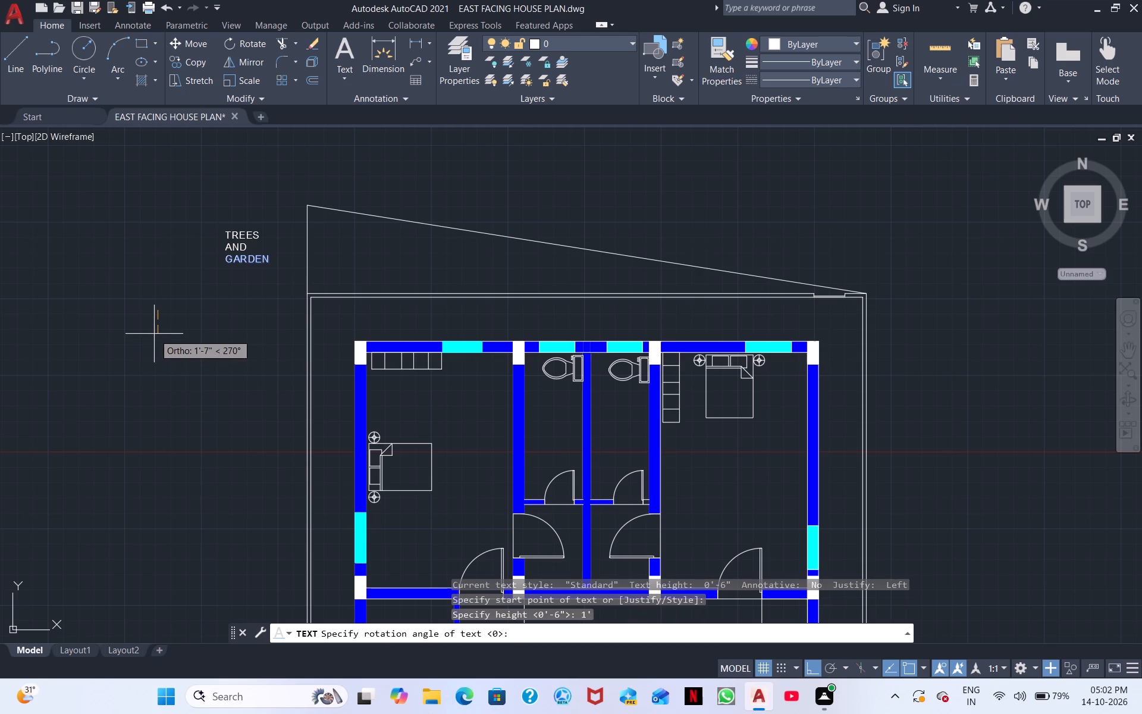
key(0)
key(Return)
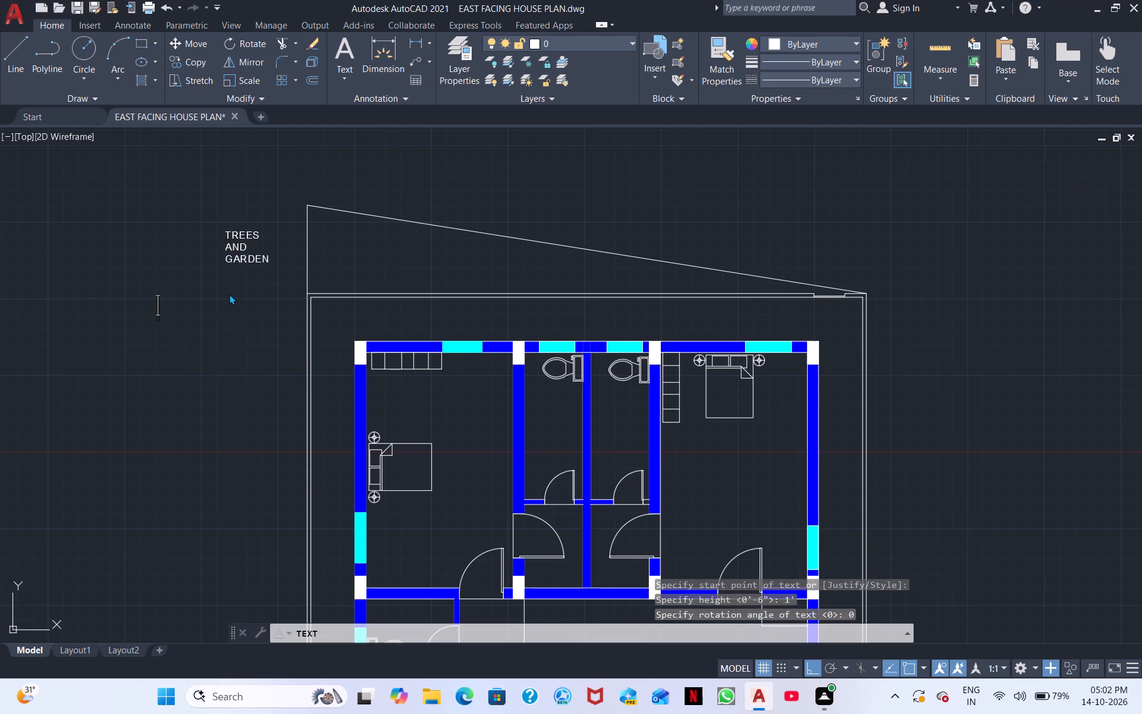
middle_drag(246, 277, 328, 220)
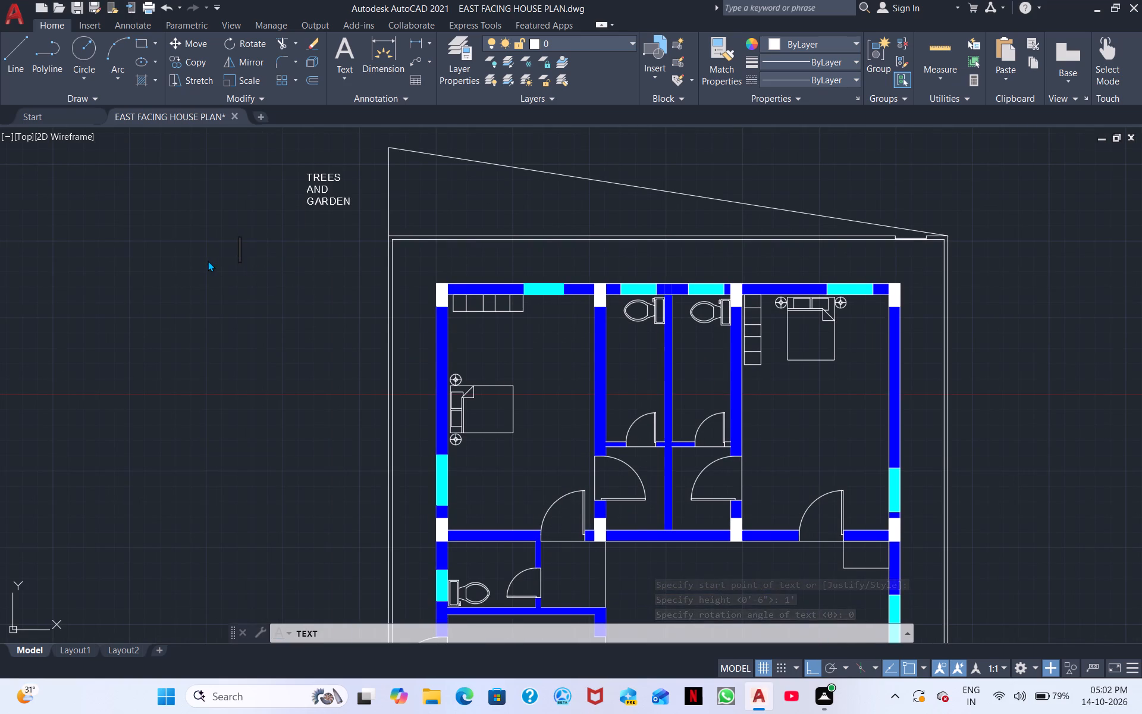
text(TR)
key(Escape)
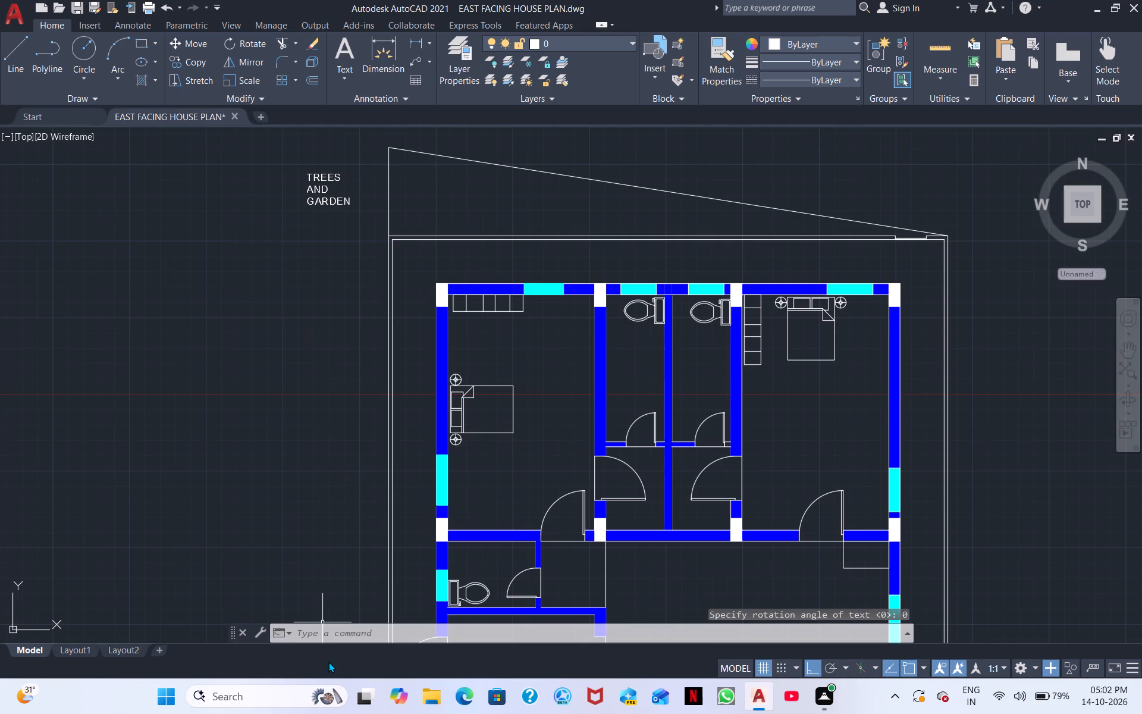
Add single-line text with 8" height and 0 rotation below the existing garden label, reading TREES, AND, GARDEN on three lines.
click(325, 638)
text(DT)
key(space)
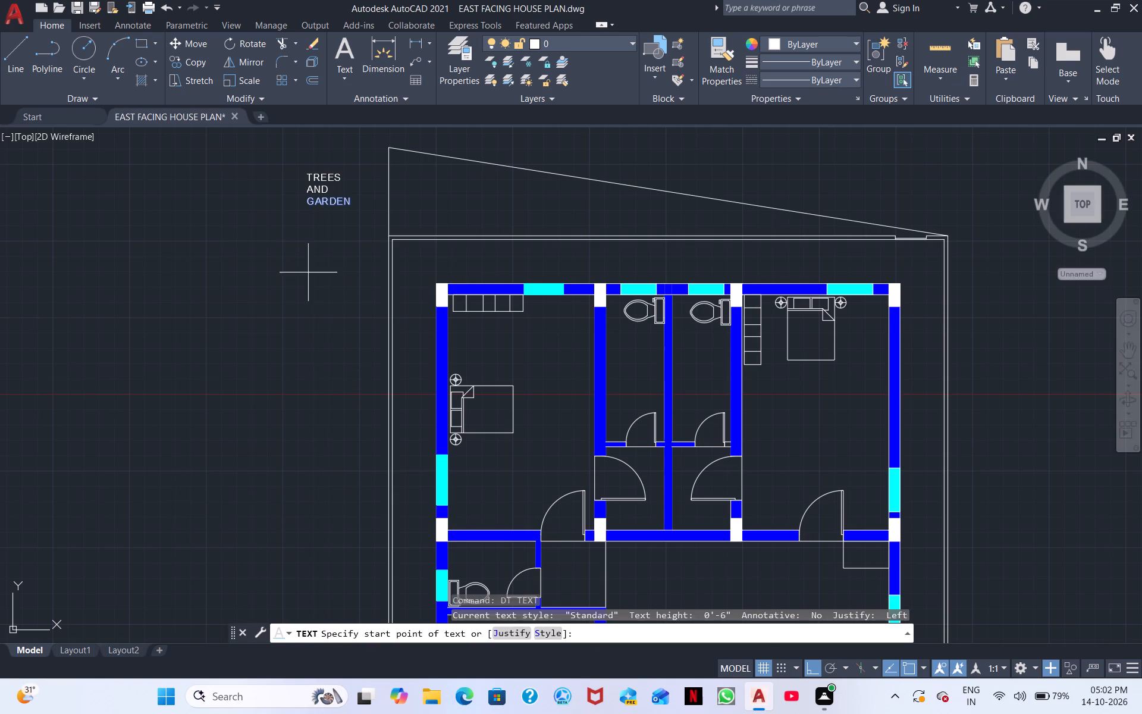
click(291, 251)
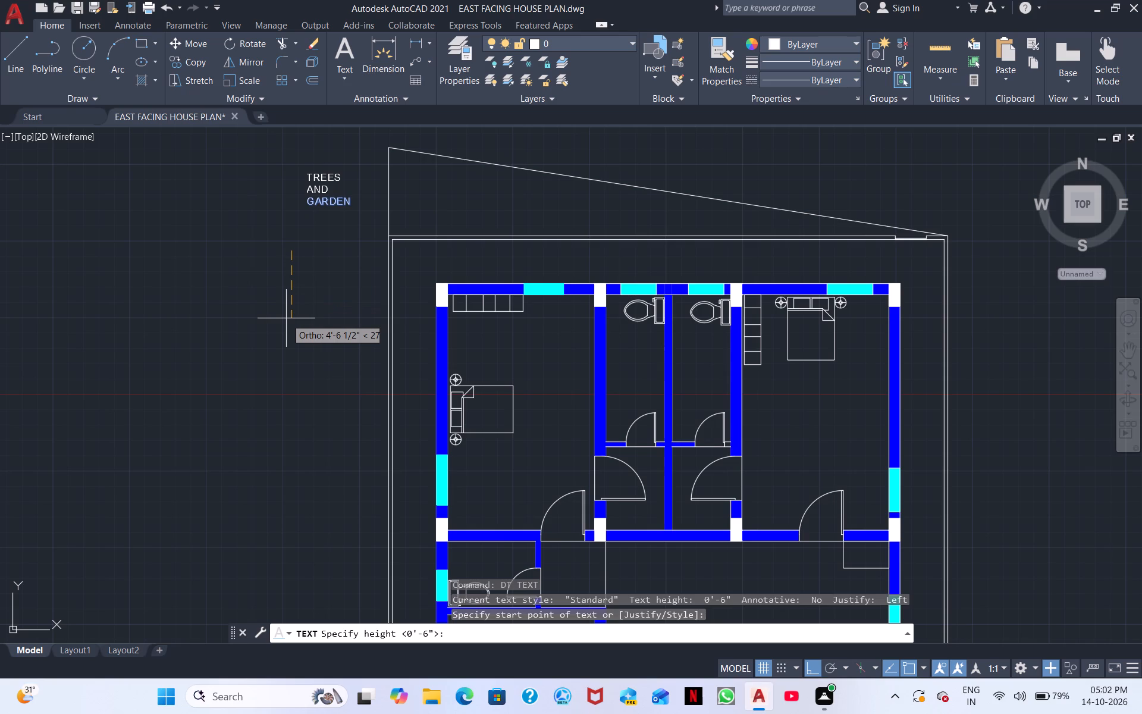
text(8")
key(Return)
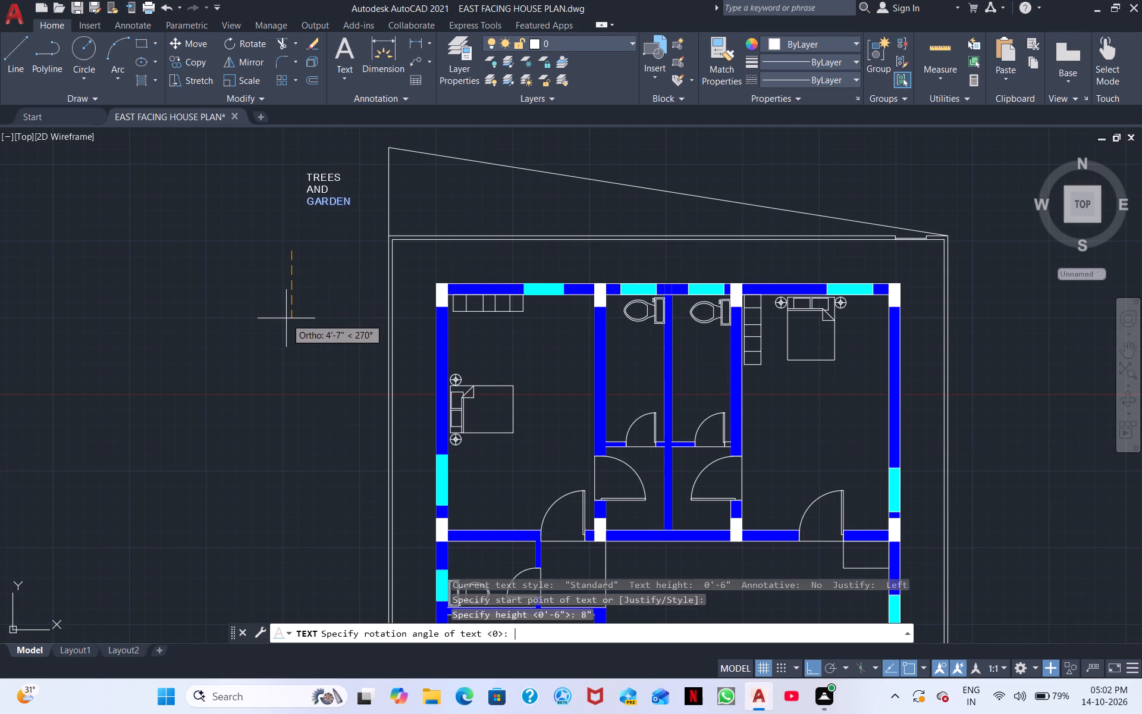
key(0)
key(Return)
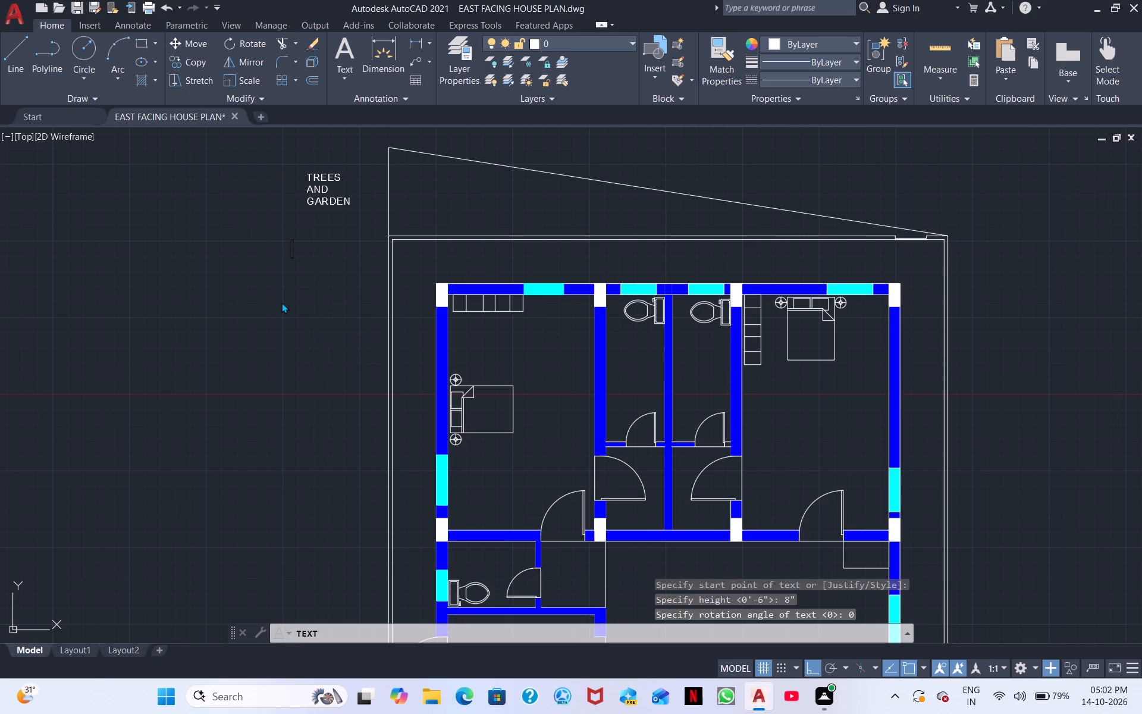
text(TR)
text(ES)
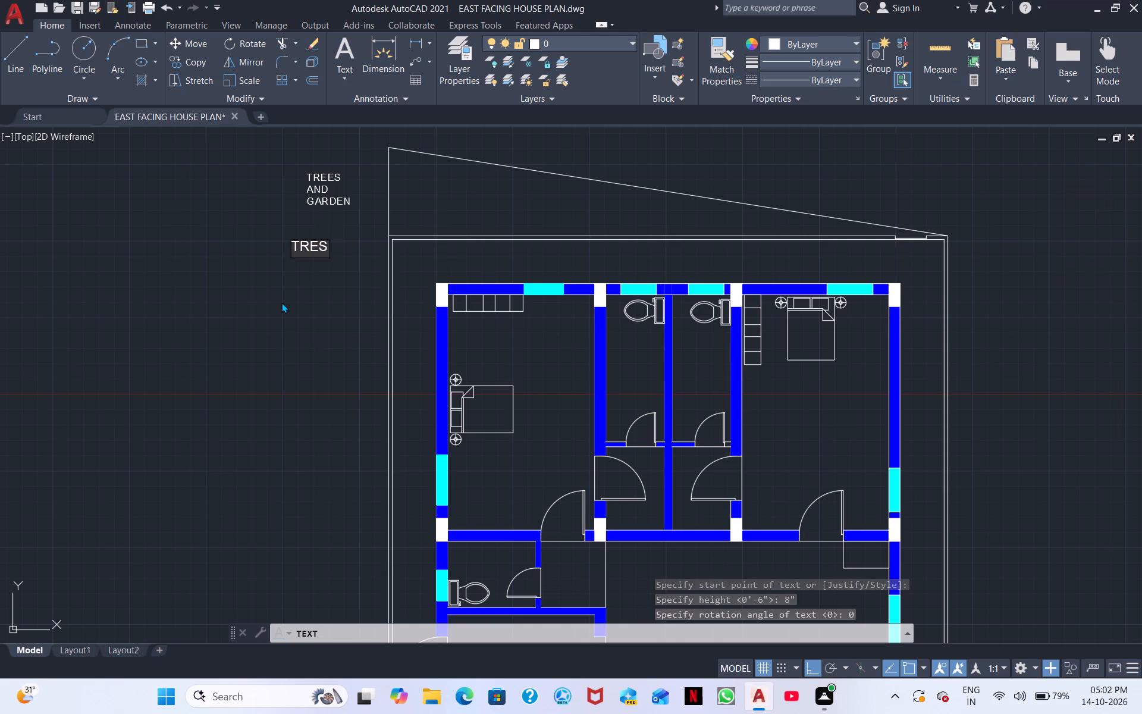
key(BackSpace)
text(ES)
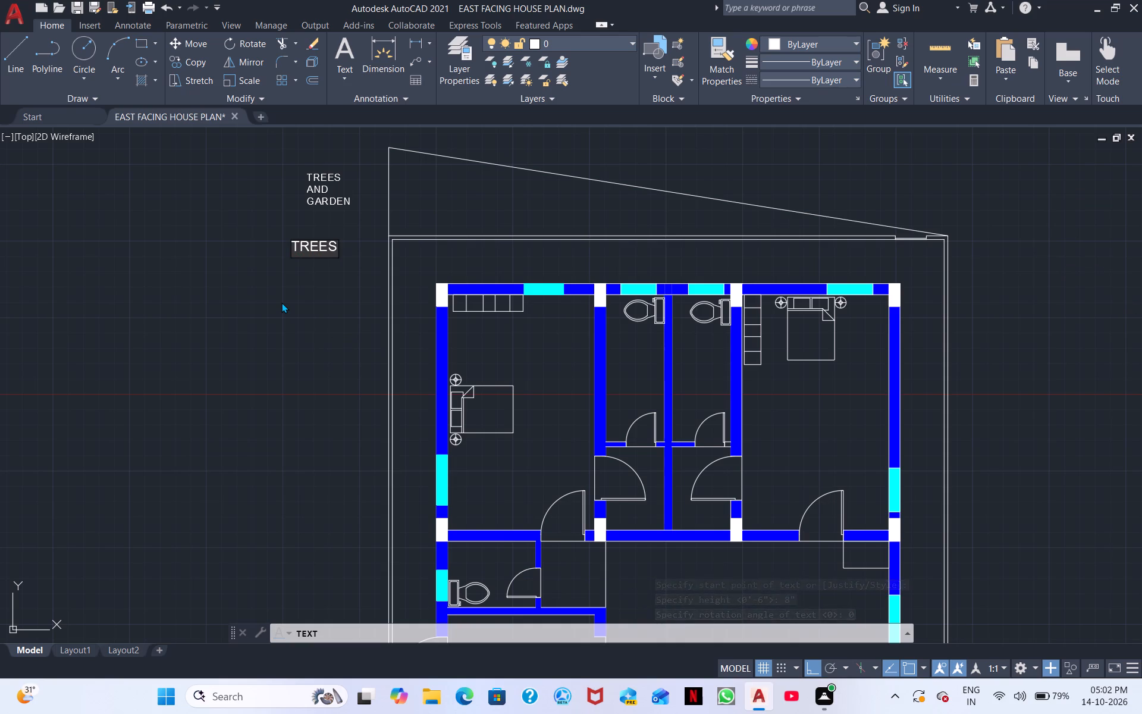
key(space)
key(Return)
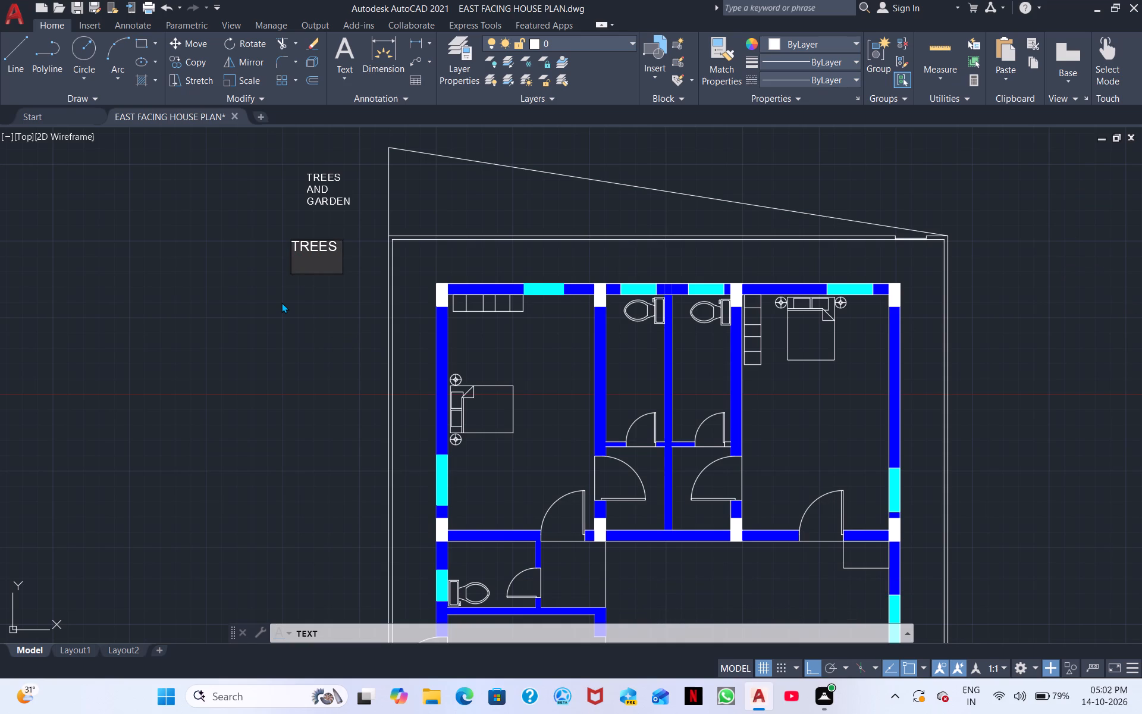
text(AD)
key(BackSpace)
text(NF)
key(BackSpace)
text(D)
key(space)
key(Return)
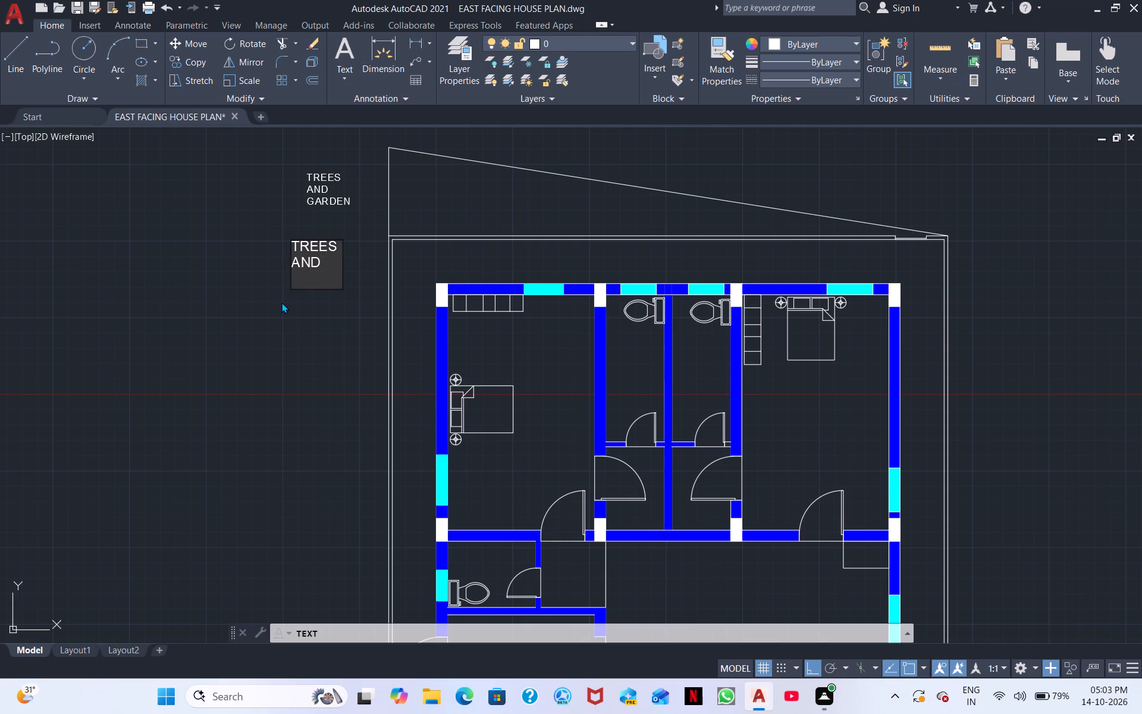
key(f)
key(BackSpace)
key(g)
text(ARDE)
key(n)
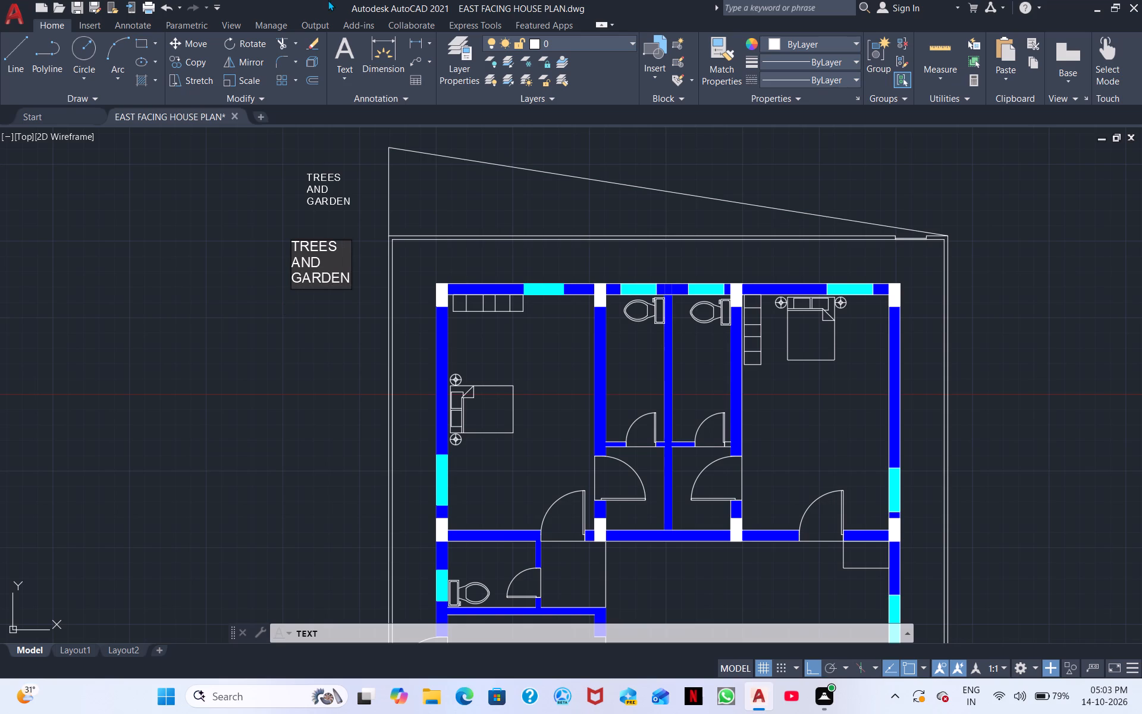
Label the northwest bedroom's north window with a W placed just outside the wall.
middle_drag(521, 384, 510, 267)
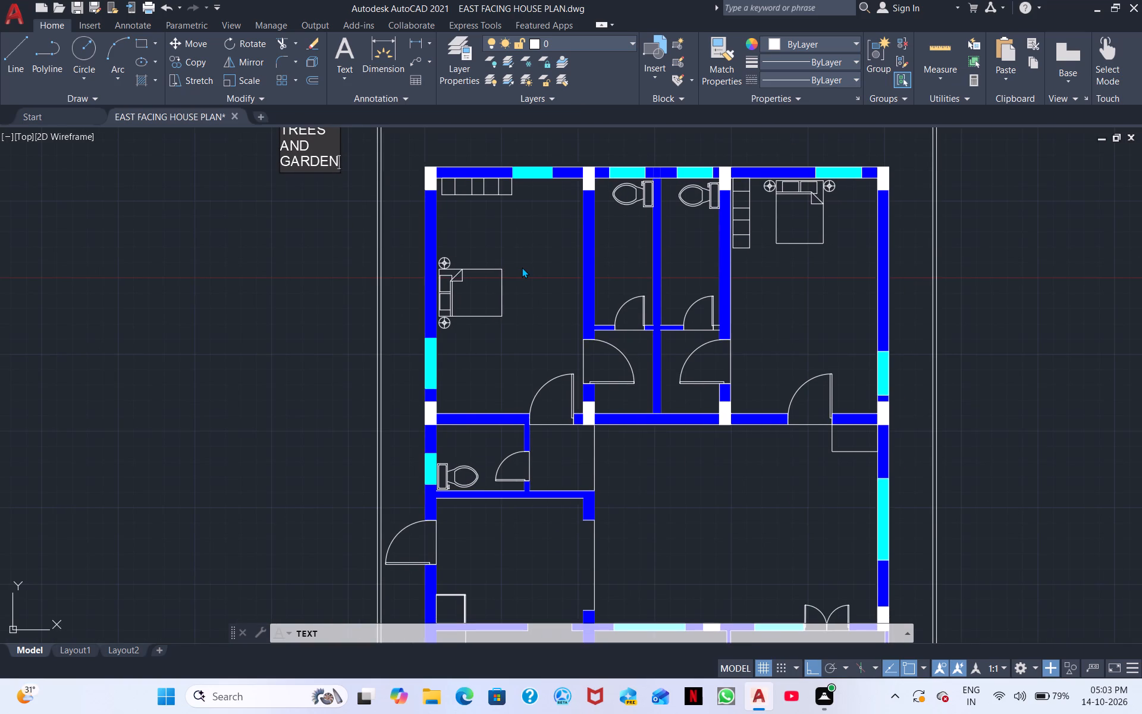
click(523, 156)
middle_drag(523, 156, 450, 302)
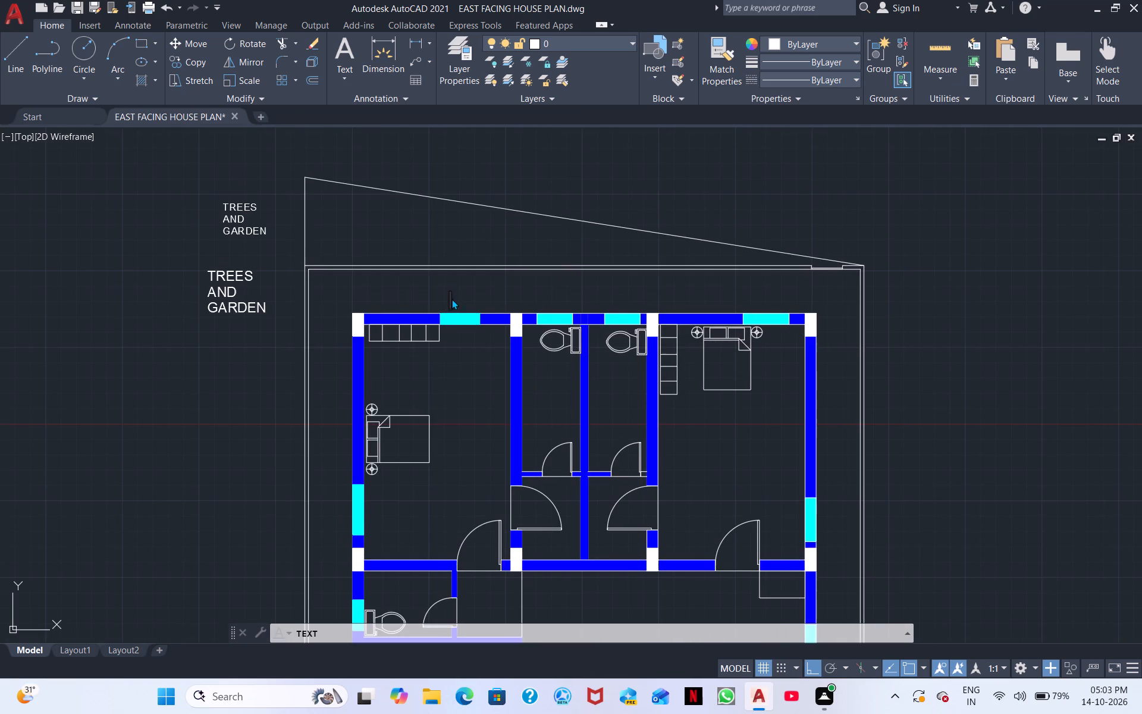
scroll(448, 300, up, 2)
click(450, 314)
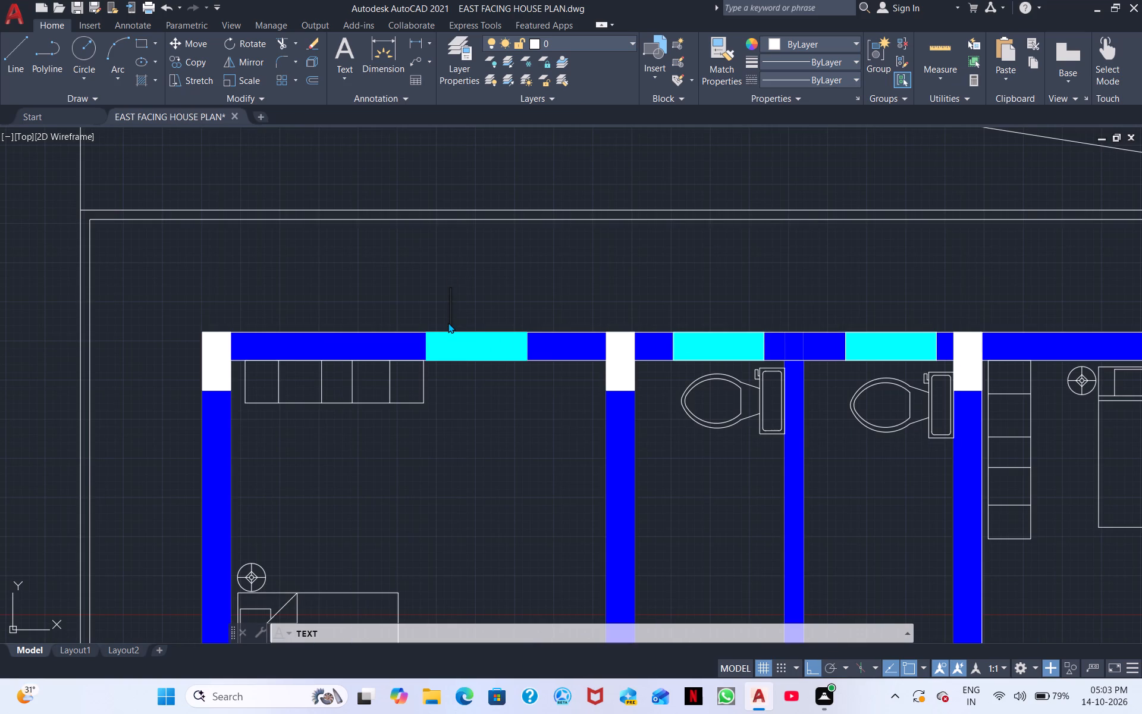
key(w)
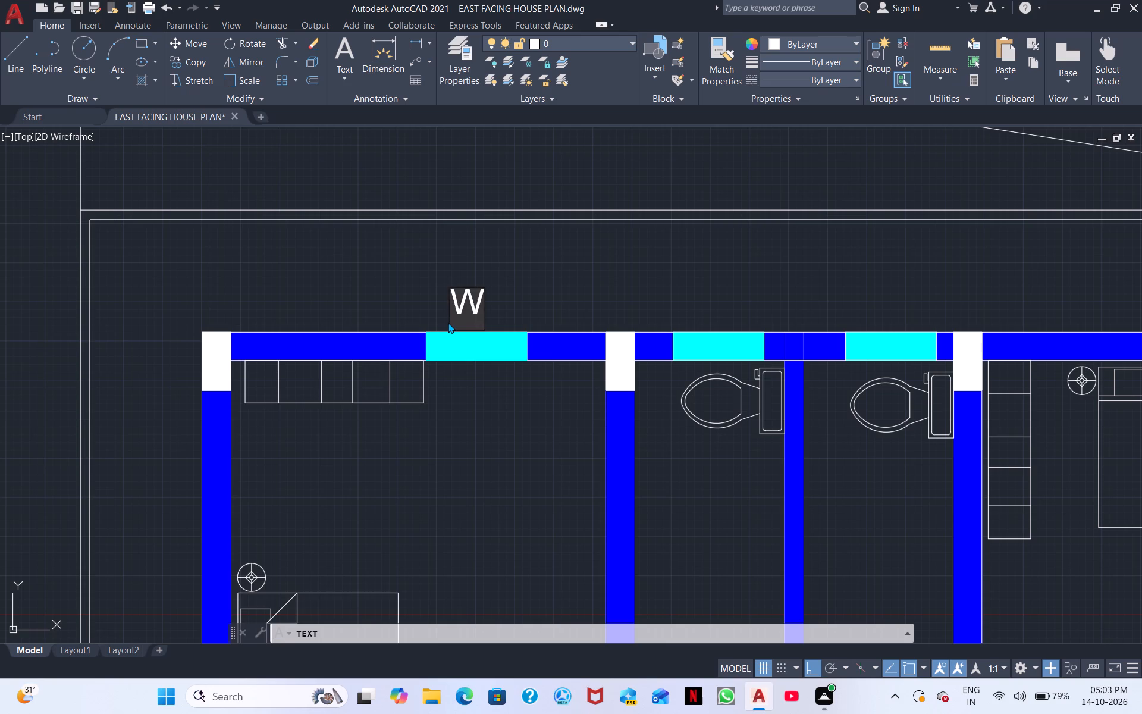
Label the north openings of the two adjoining toilets with a V outside each one.
click(695, 317)
key(v)
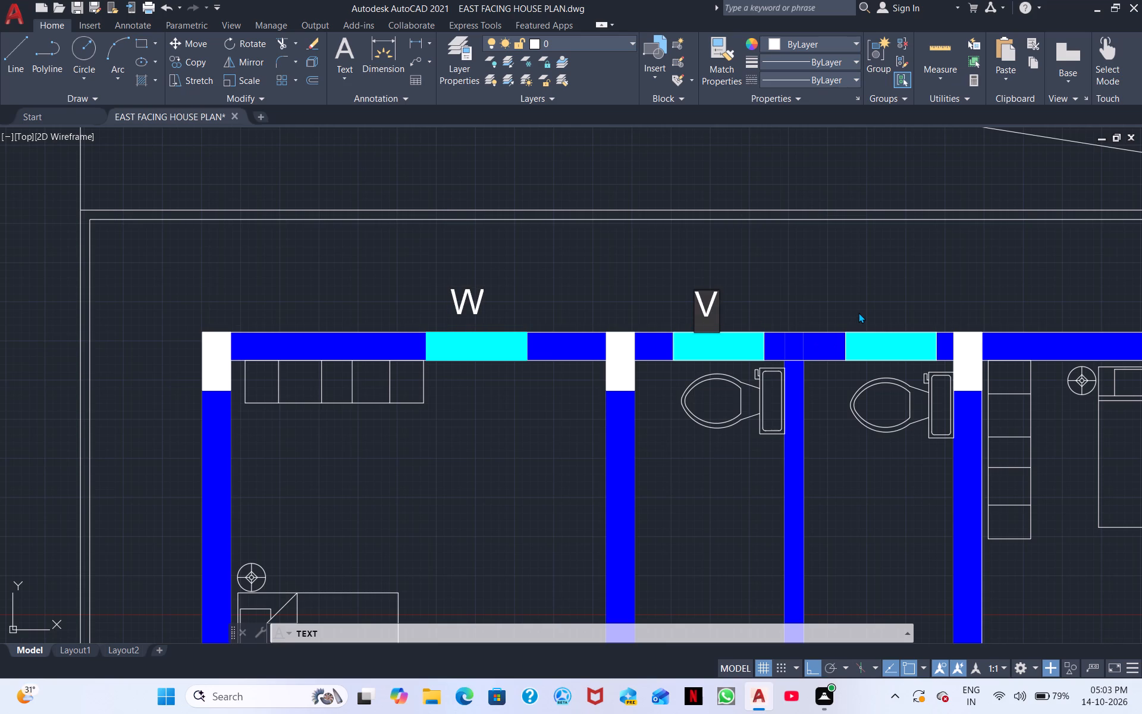
click(858, 312)
click(875, 318)
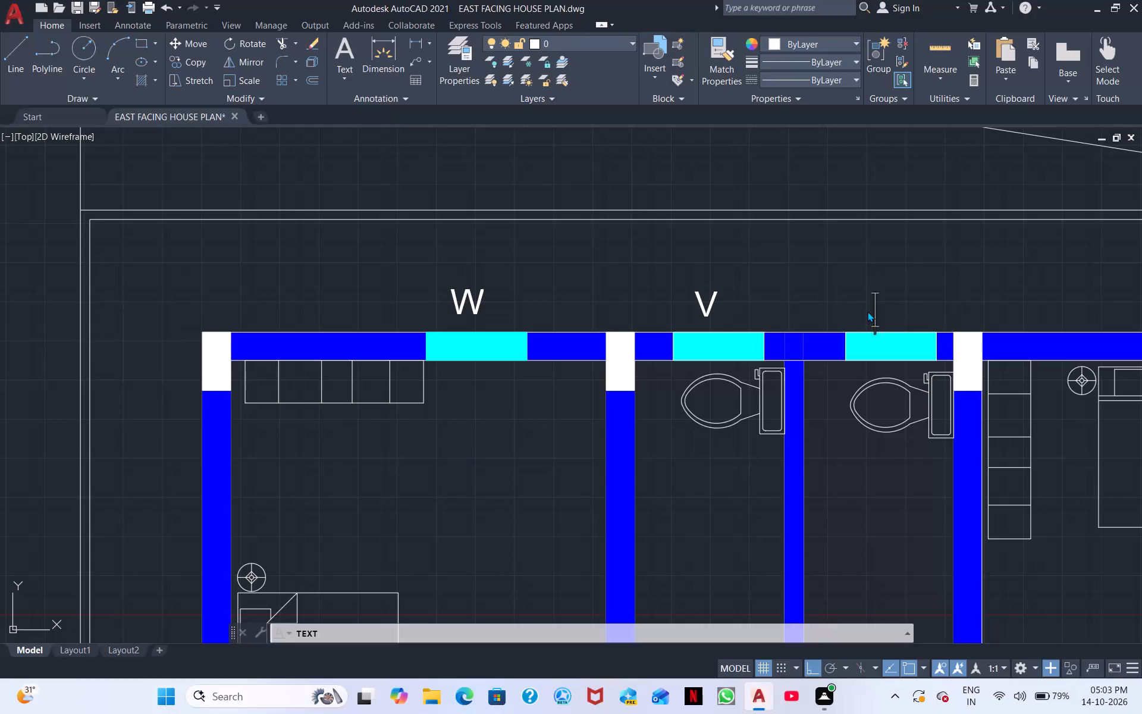
double_click(867, 311)
key(v)
Label the northeast bedroom's north window with a W placed just outside the wall.
middle_drag(1080, 262, 822, 310)
click(964, 355)
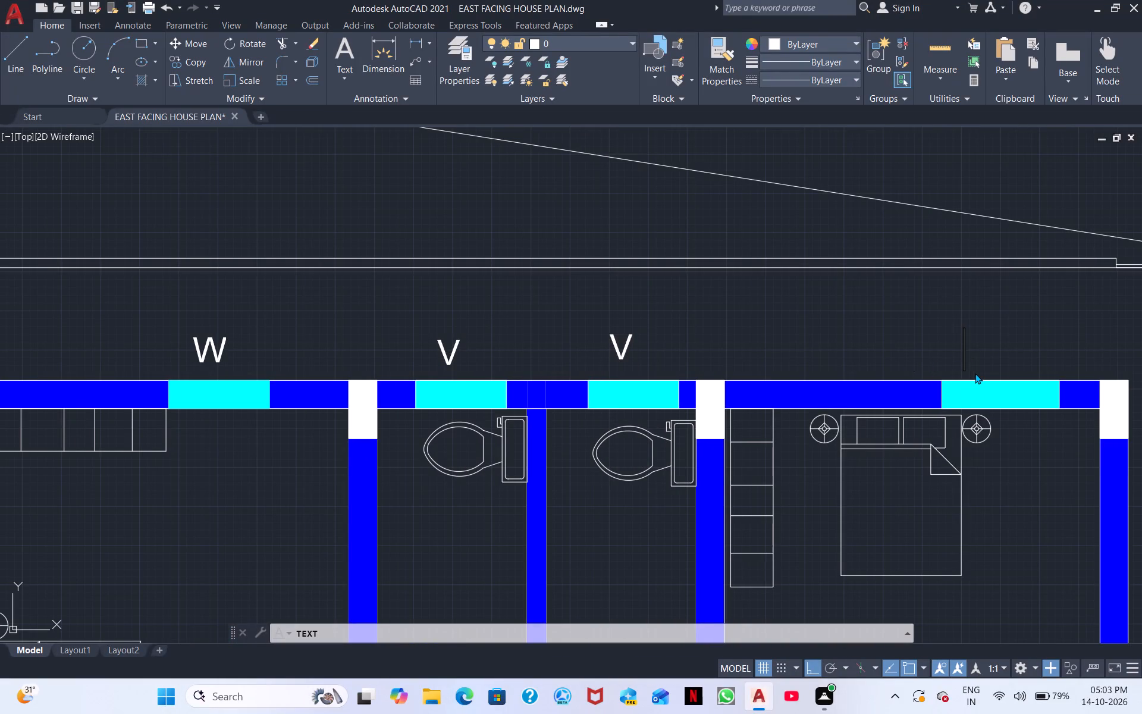
click(977, 373)
click(970, 362)
key(w)
Label the western of the two adjoining toilets with two lines of text below the WC, reading A,TOILET and 4'X10'.
scroll(801, 293, down, 1)
middle_drag(701, 478, 776, 331)
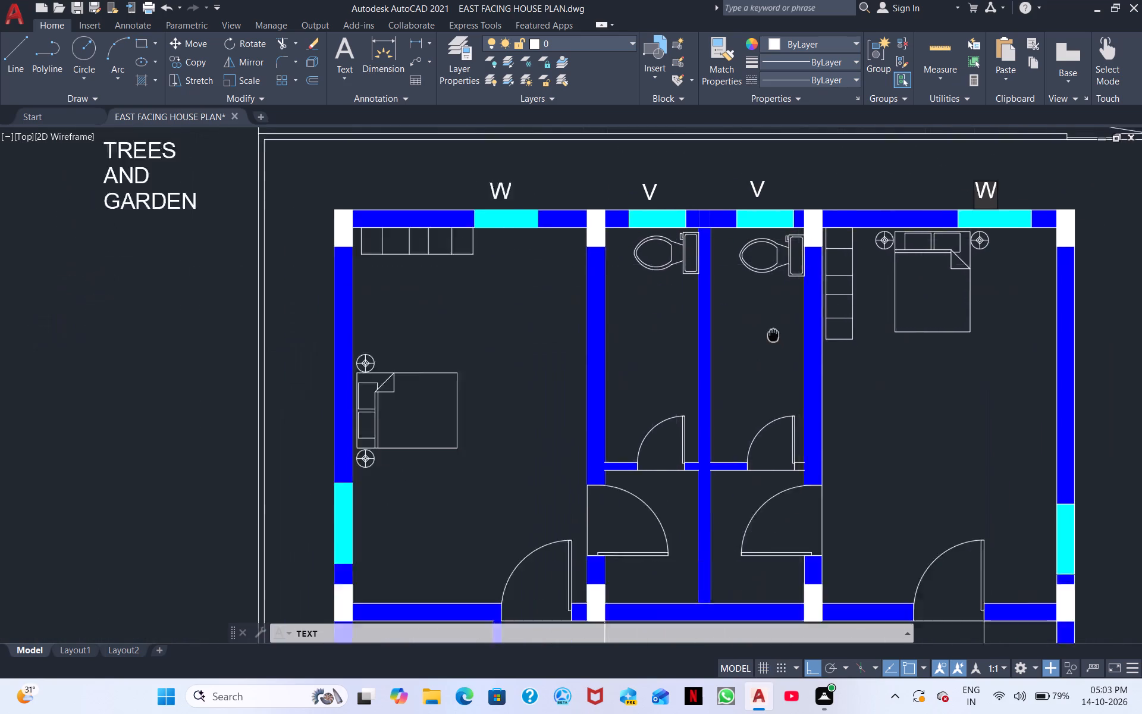
middle_drag(776, 331, 791, 309)
middle_drag(494, 294, 575, 342)
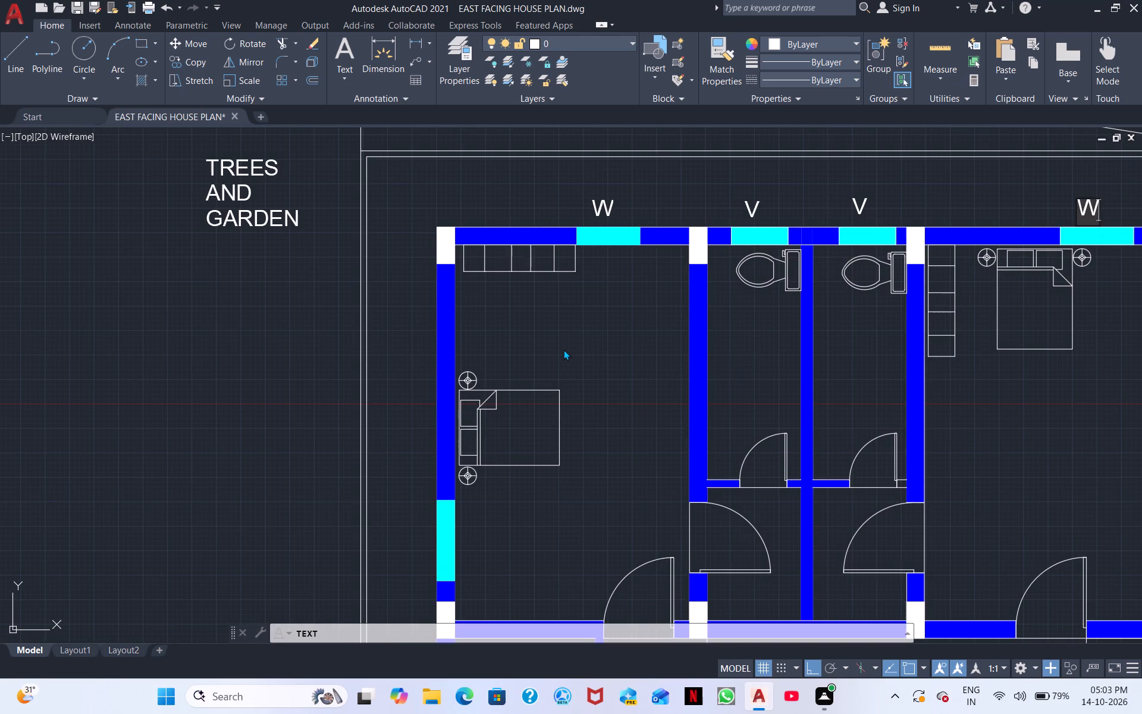
click(719, 333)
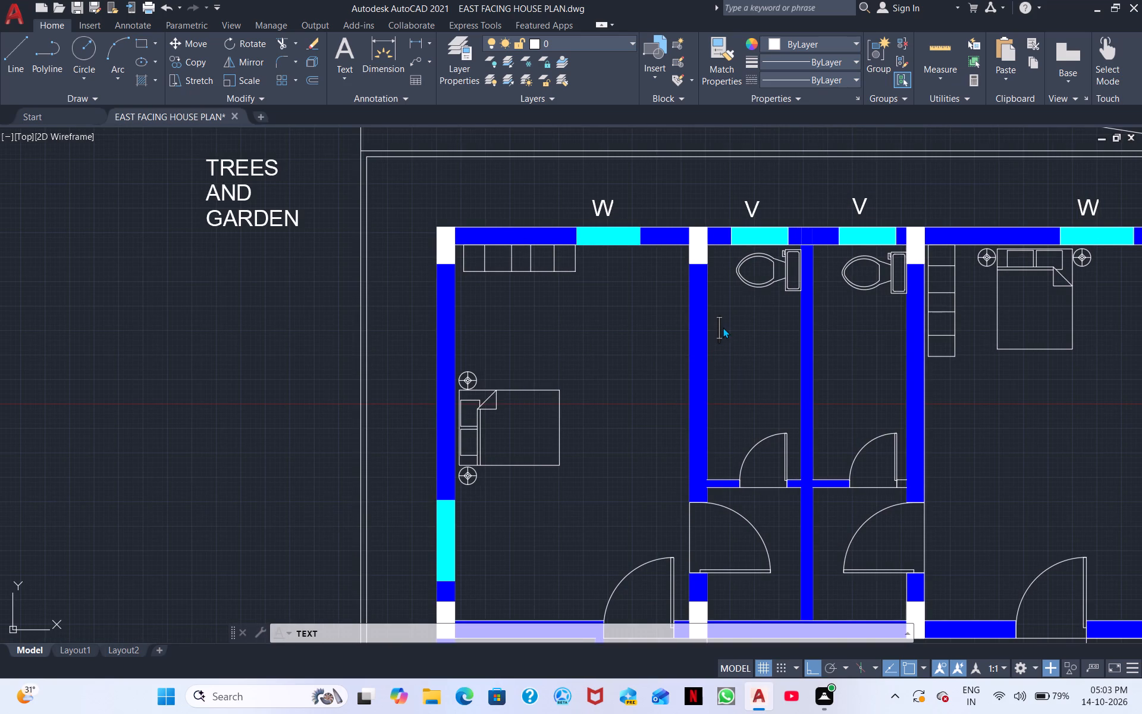
click(716, 317)
key(a)
text(,TOILET)
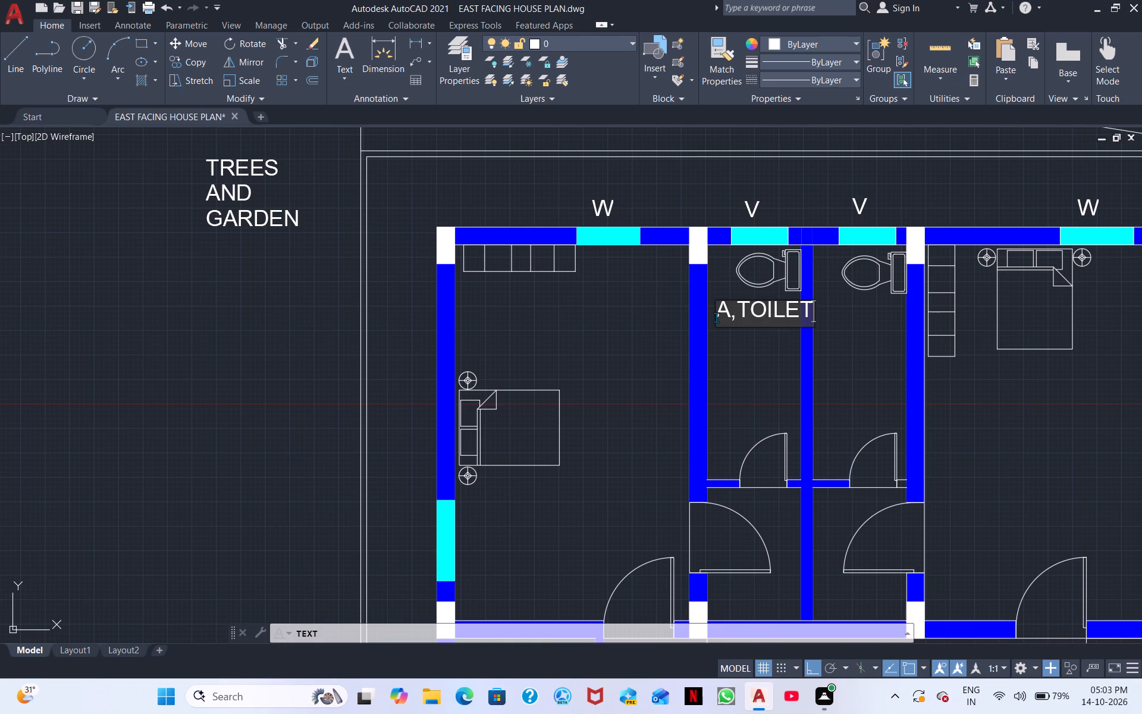
key(Return)
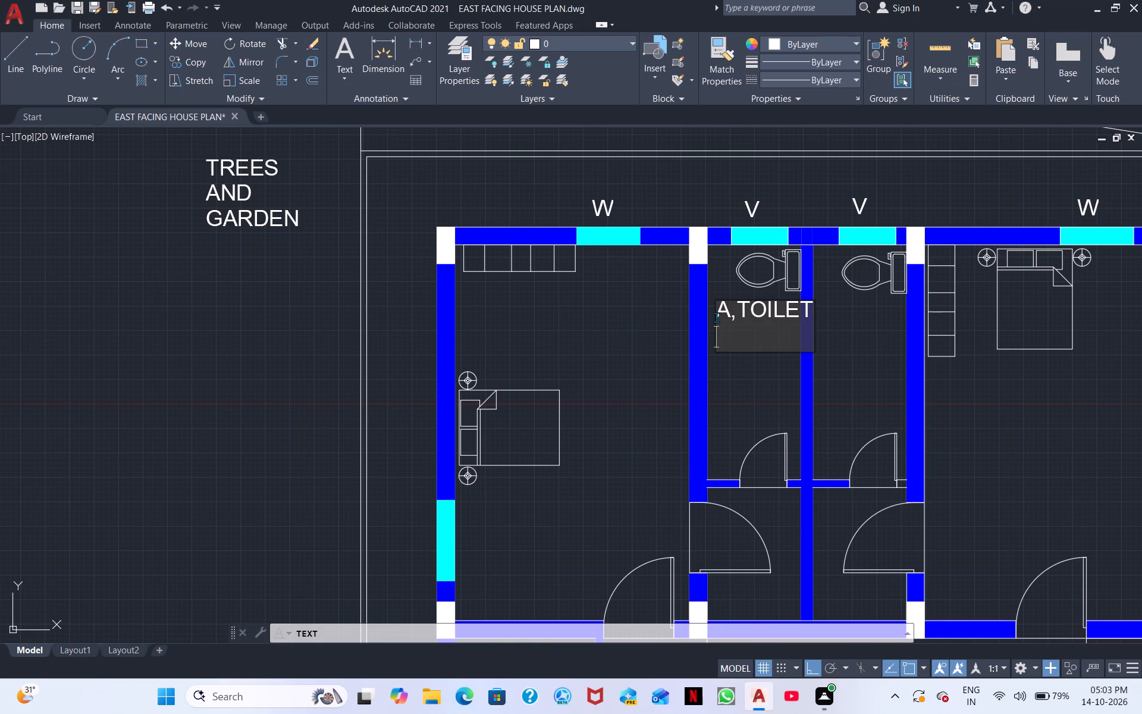
middle_drag(766, 333, 719, 321)
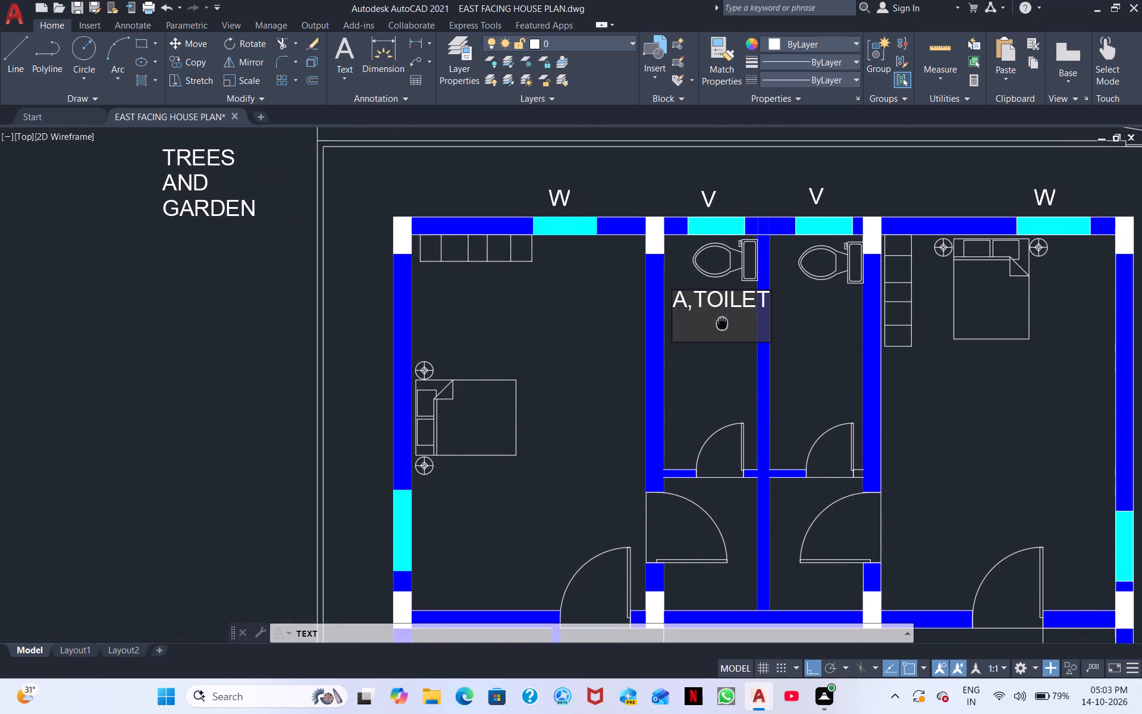
middle_drag(719, 321, 717, 321)
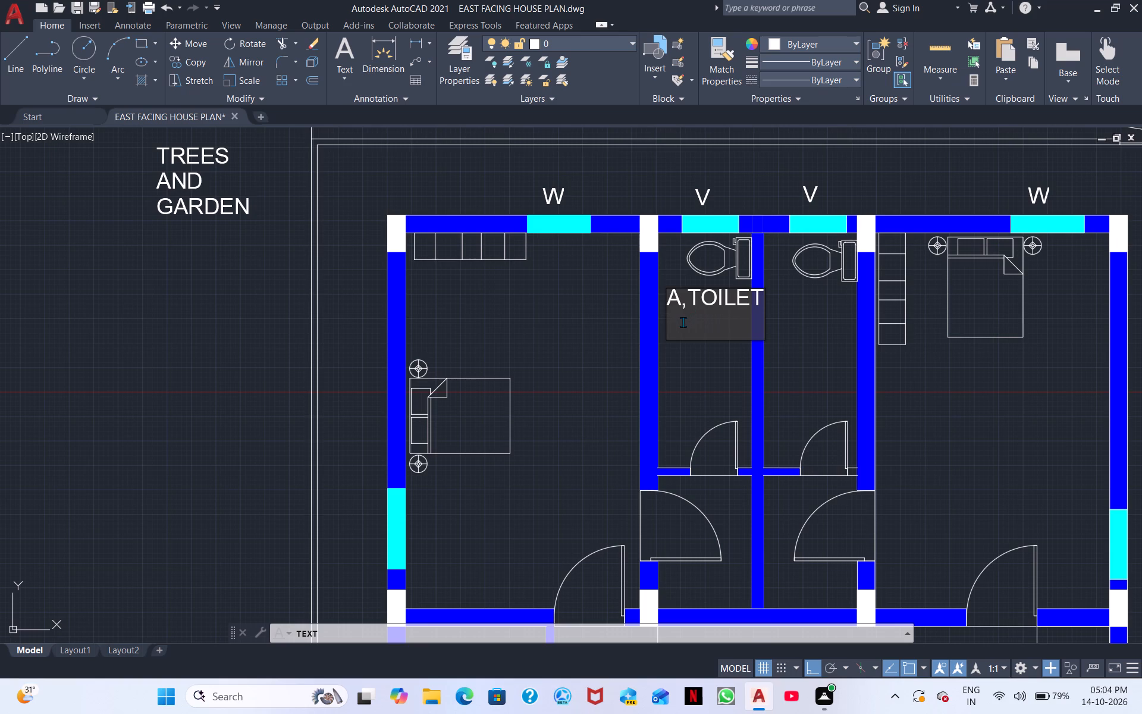
text(4')
key(x)
text(10')
Label the western toilet's door and the door from the northwest bedroom into its dressing area with D1.
click(710, 458)
click(701, 468)
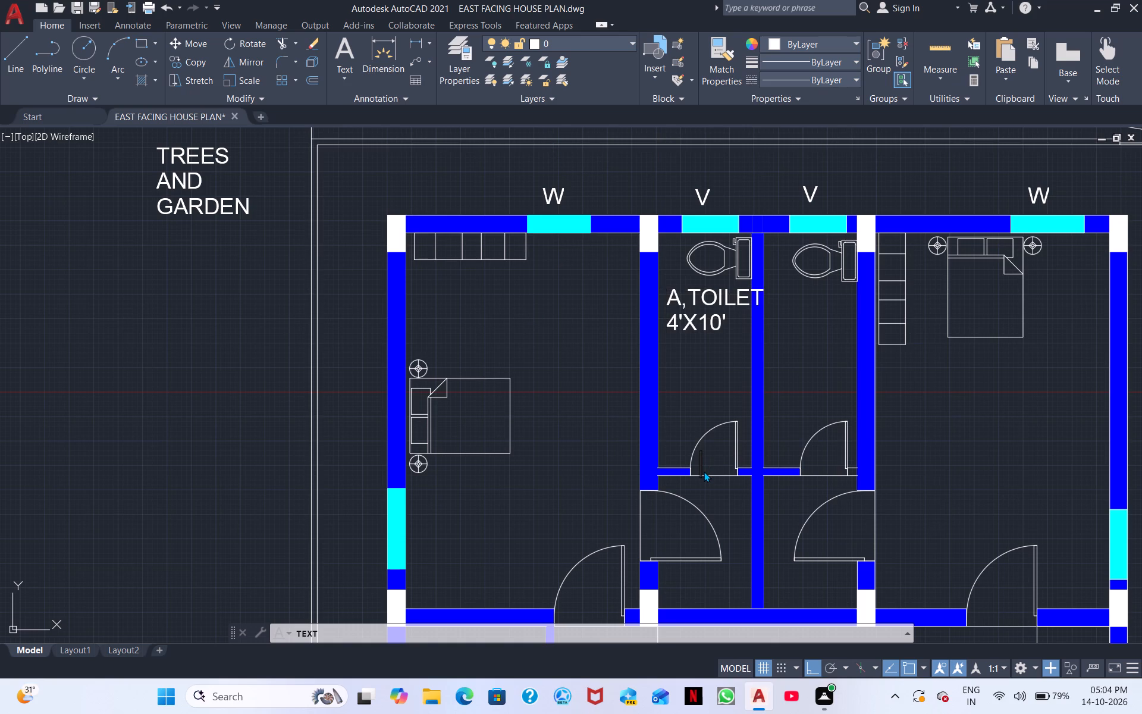
text(D1)
click(647, 526)
text(D1)
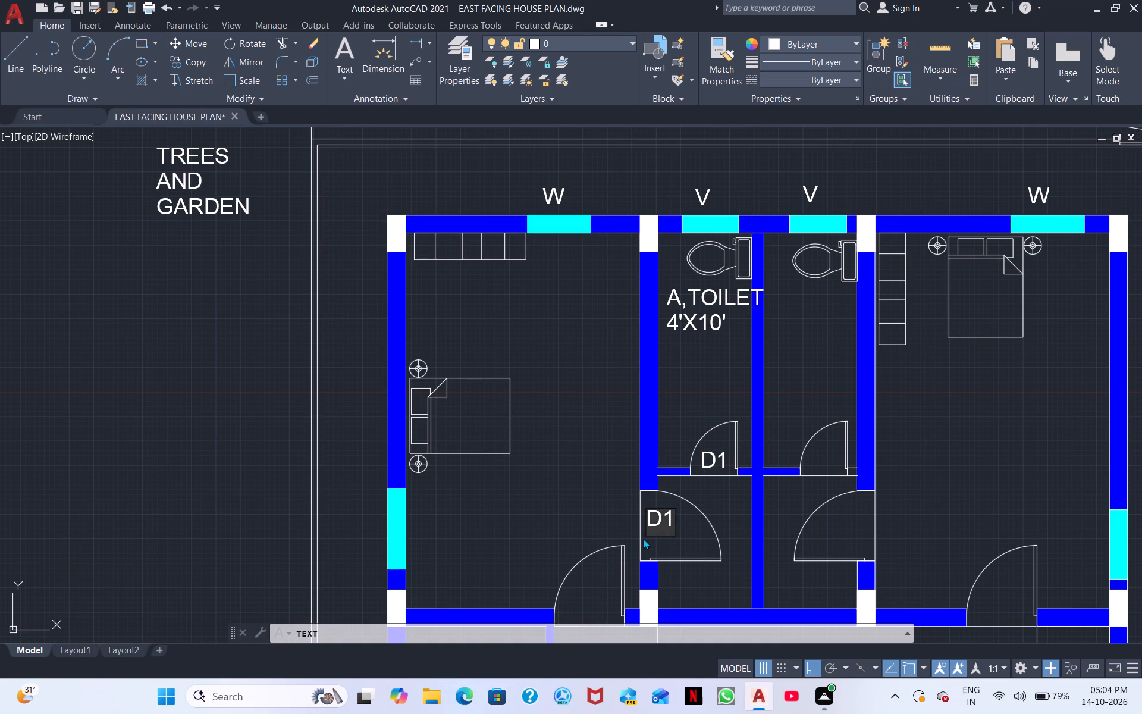
Label the eastern toilet's door and the door from the northeast bedroom into its dressing area with D1.
click(817, 449)
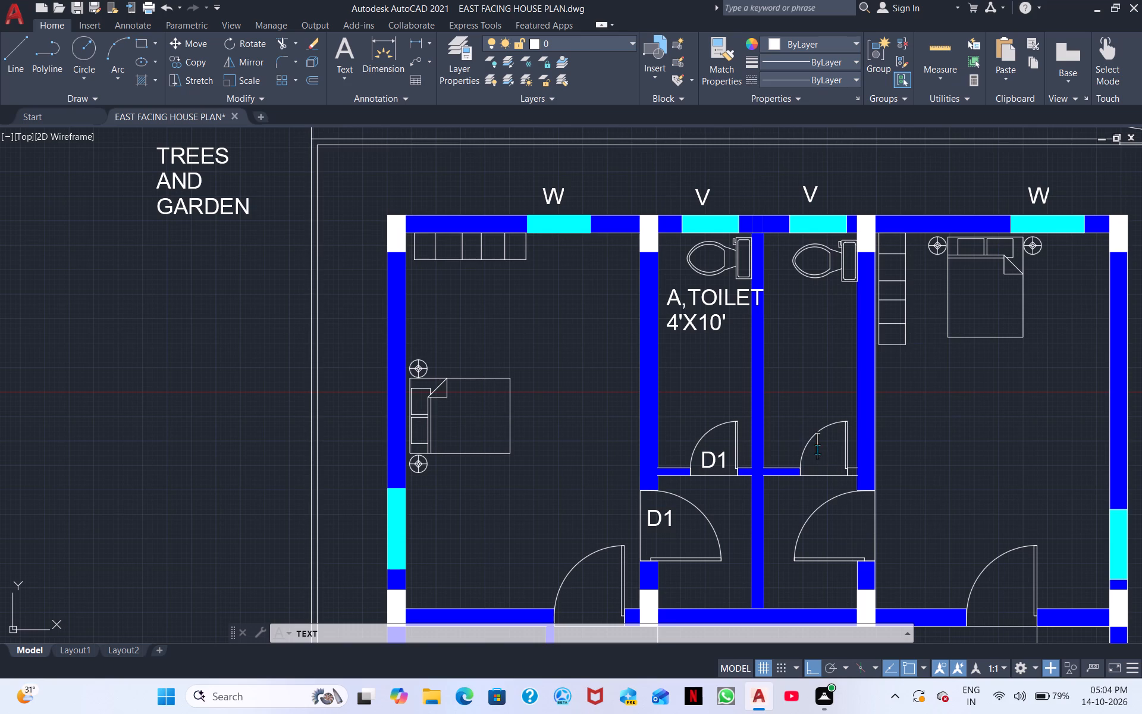
click(815, 460)
key(d)
key(1)
click(815, 518)
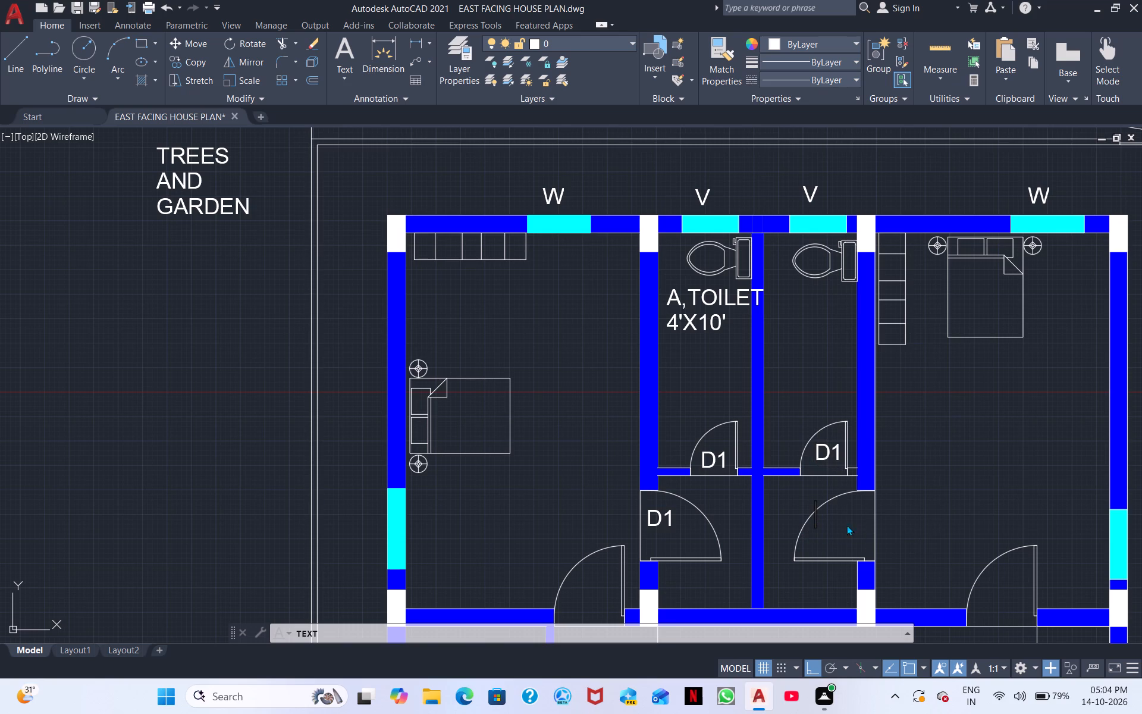
click(839, 528)
click(828, 527)
text(D1)
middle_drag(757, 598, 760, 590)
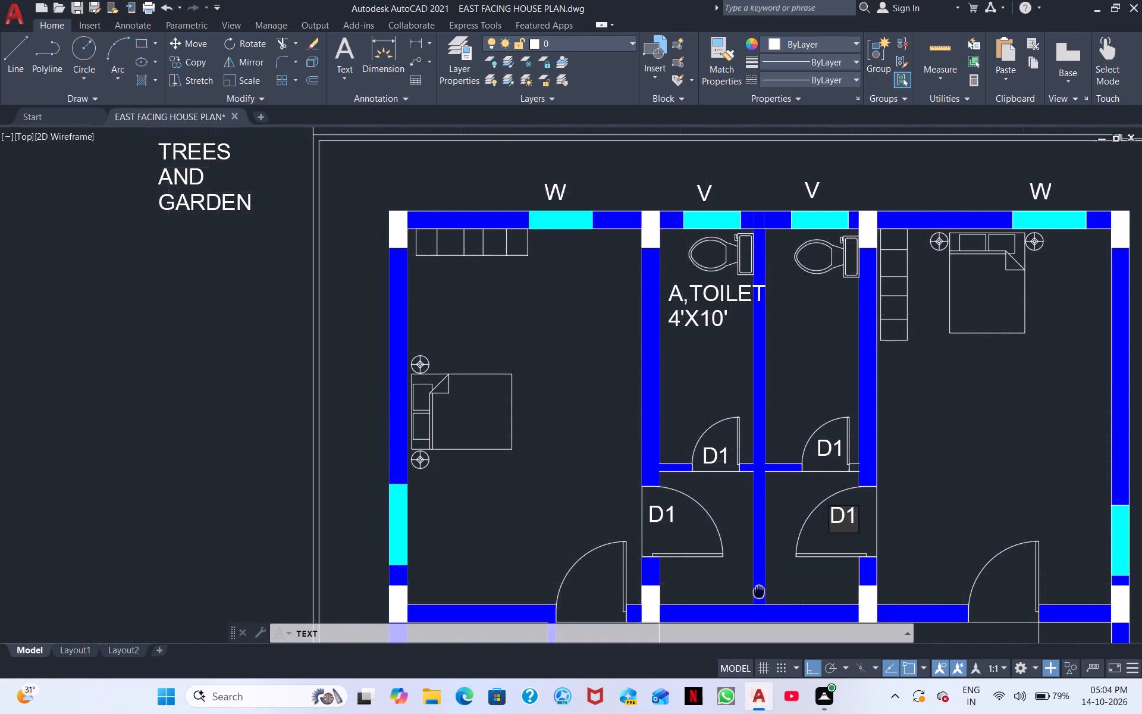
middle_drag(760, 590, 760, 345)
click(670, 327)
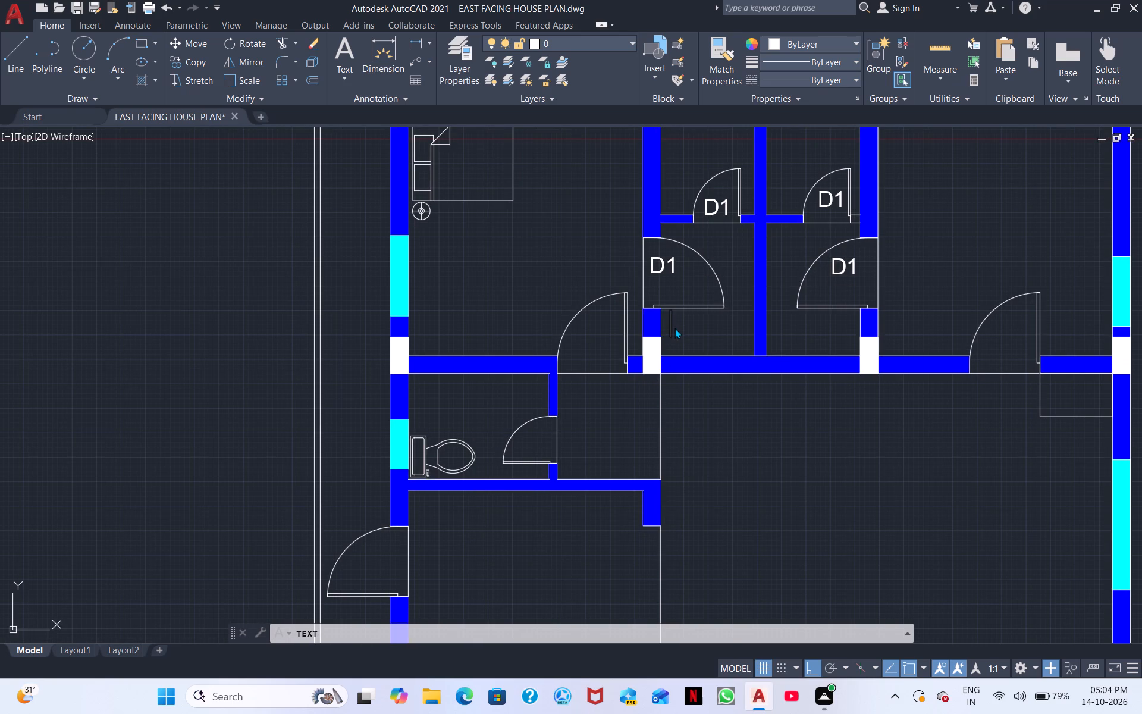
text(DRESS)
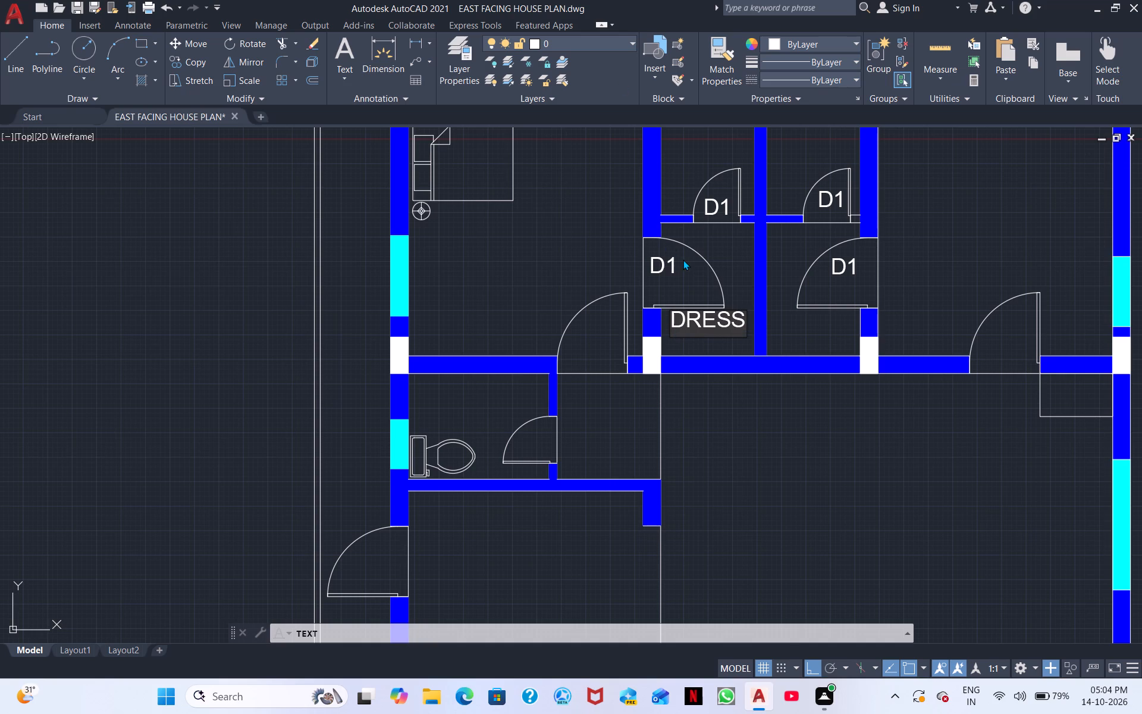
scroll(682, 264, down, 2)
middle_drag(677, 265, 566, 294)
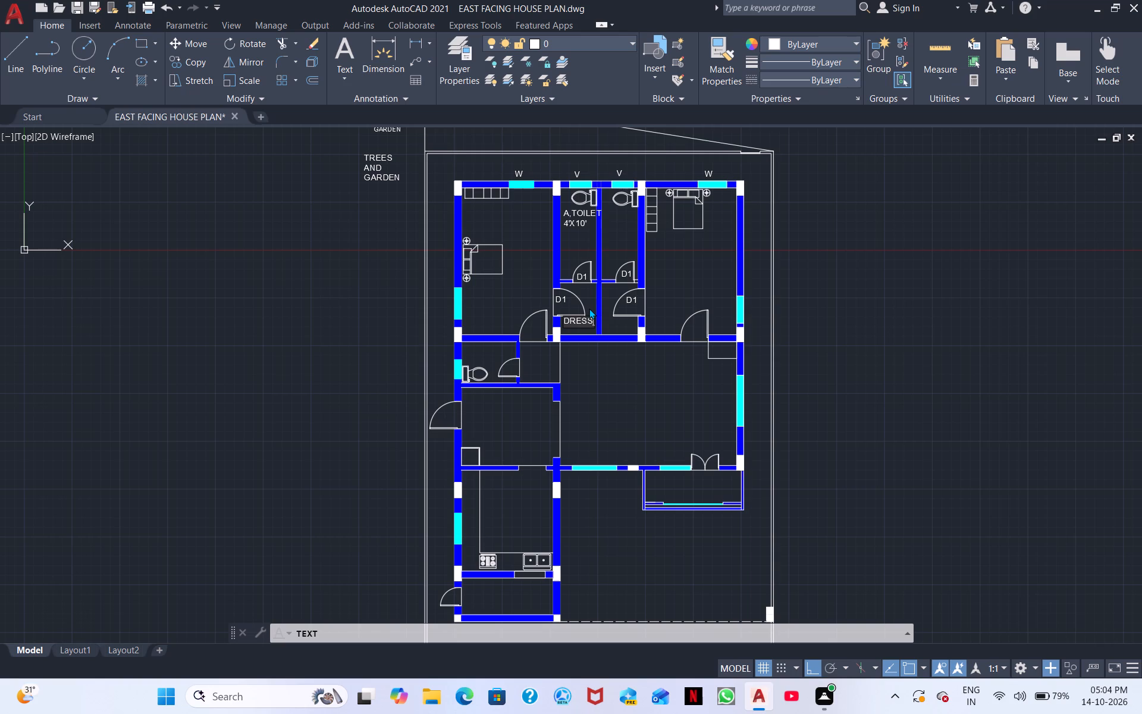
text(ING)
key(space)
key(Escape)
Scale down both lines of the A,TOILET 4'X10' label so they fit between the toilet's side walls.
scroll(559, 222, up, 2)
click(620, 234)
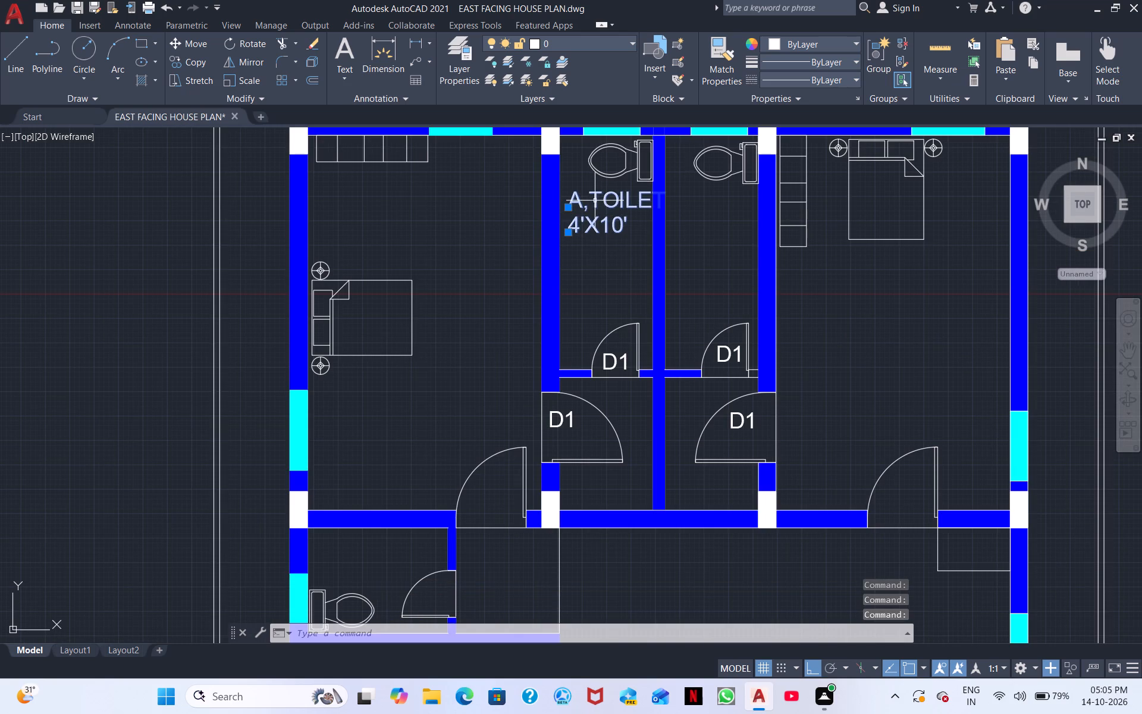
click(595, 201)
right_click(610, 197)
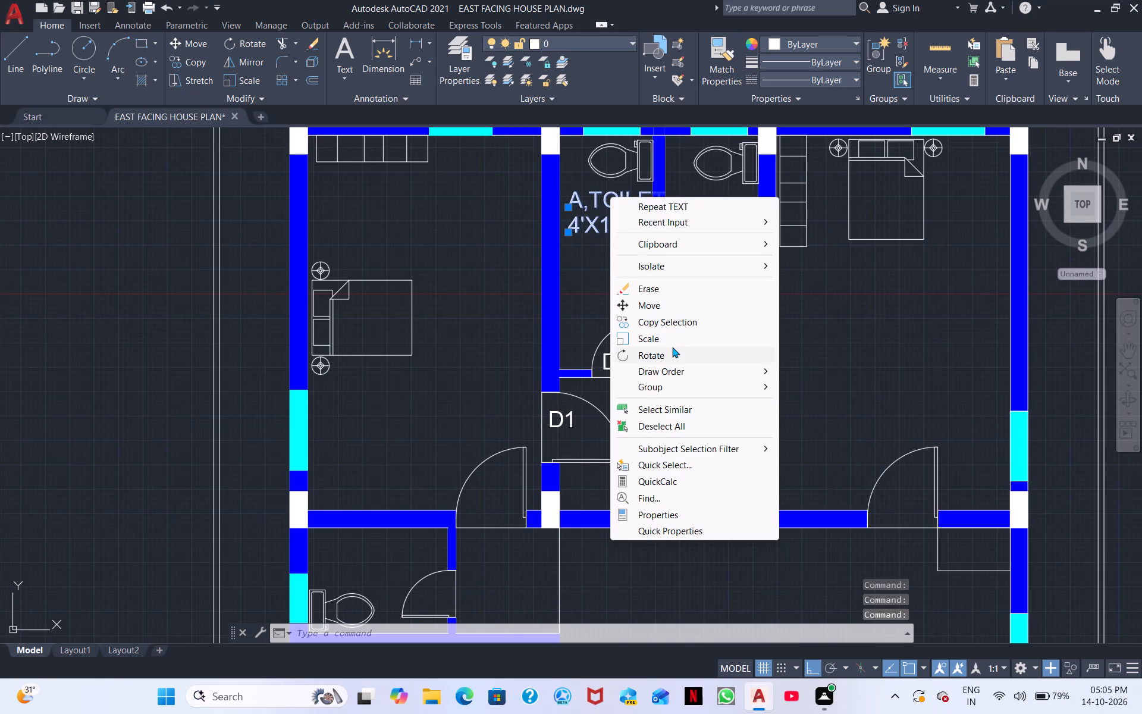
click(663, 340)
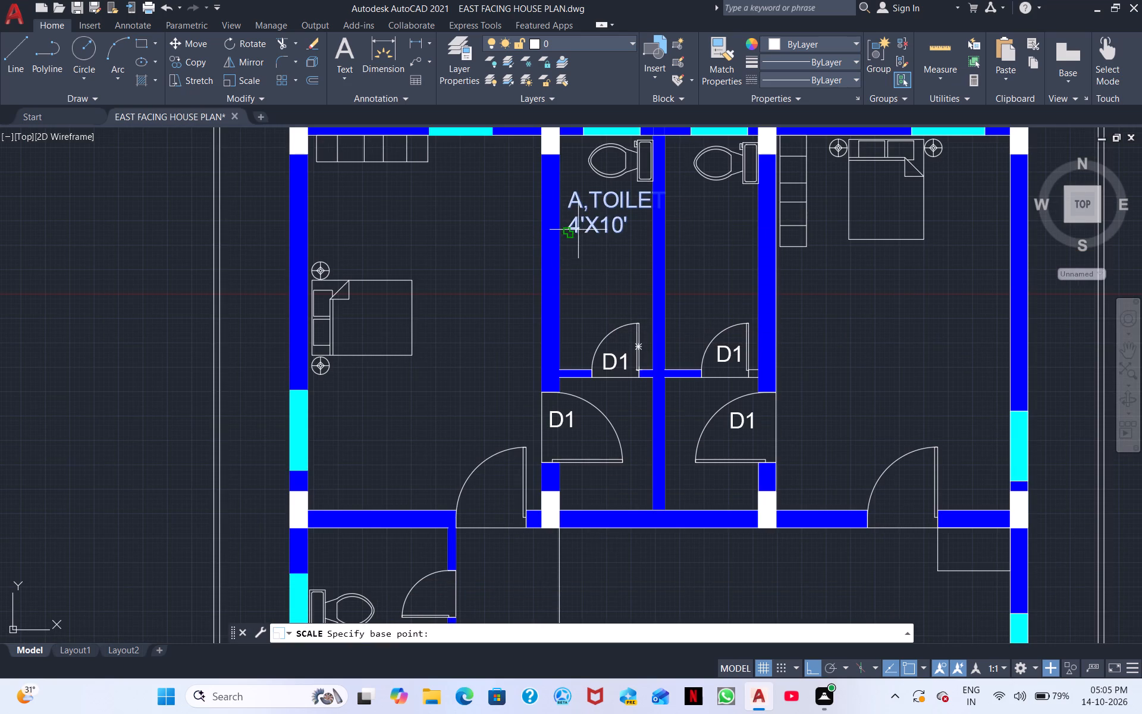
click(578, 230)
click(604, 232)
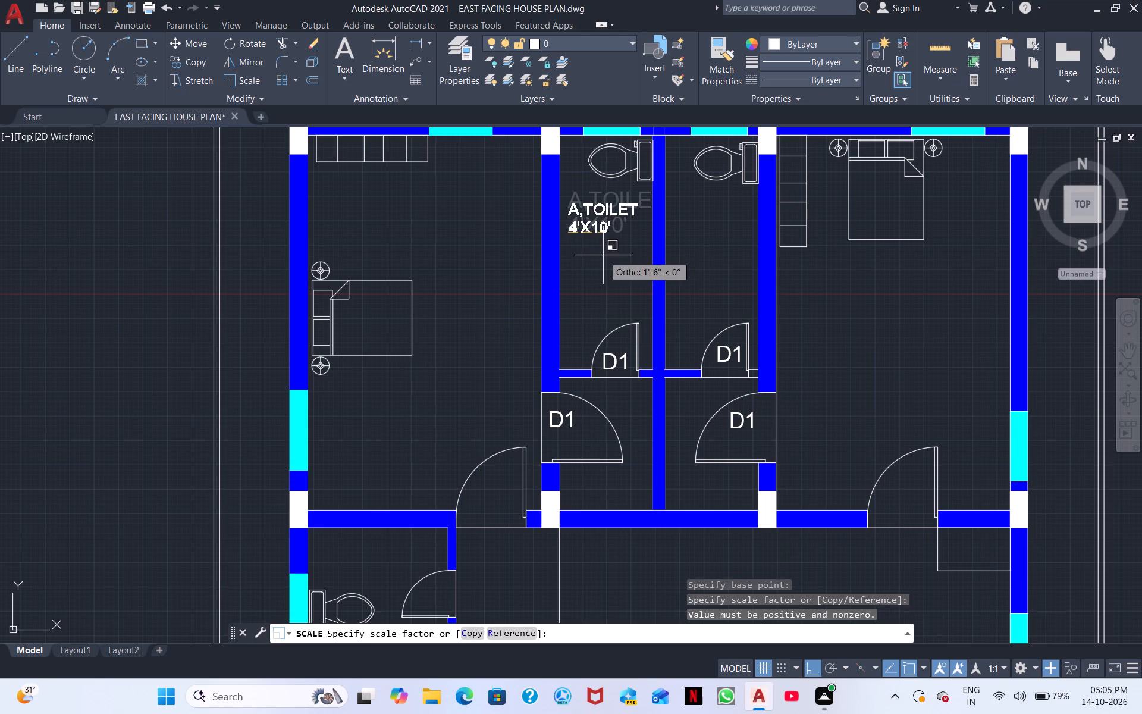
click(603, 255)
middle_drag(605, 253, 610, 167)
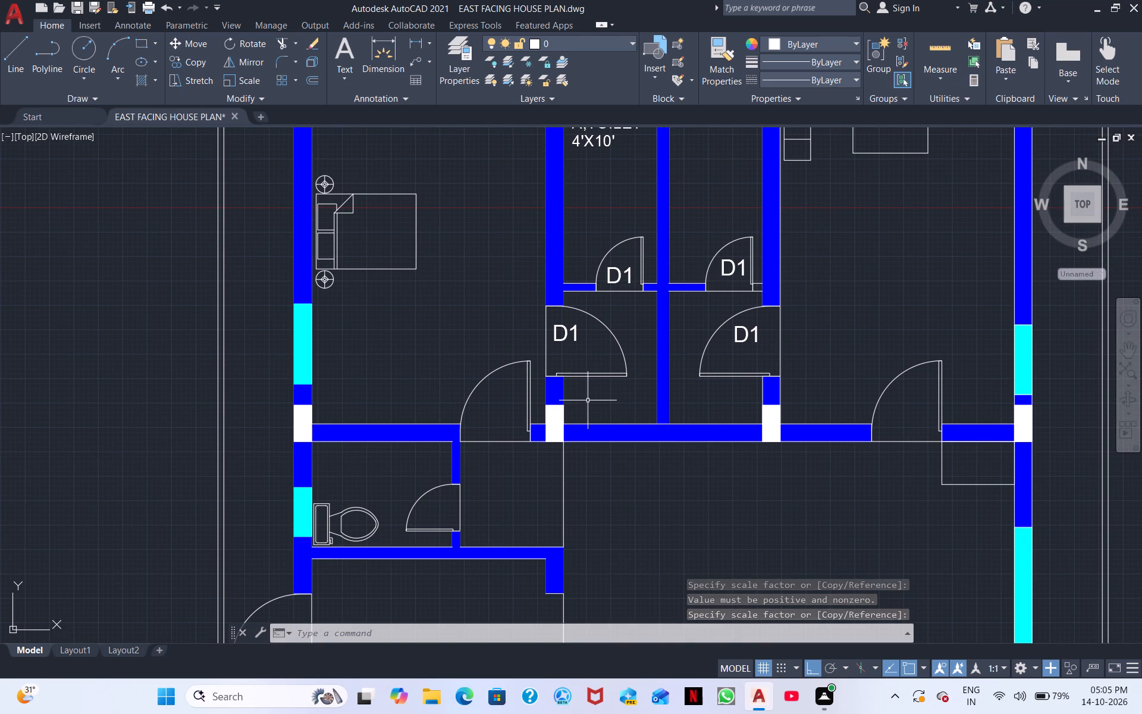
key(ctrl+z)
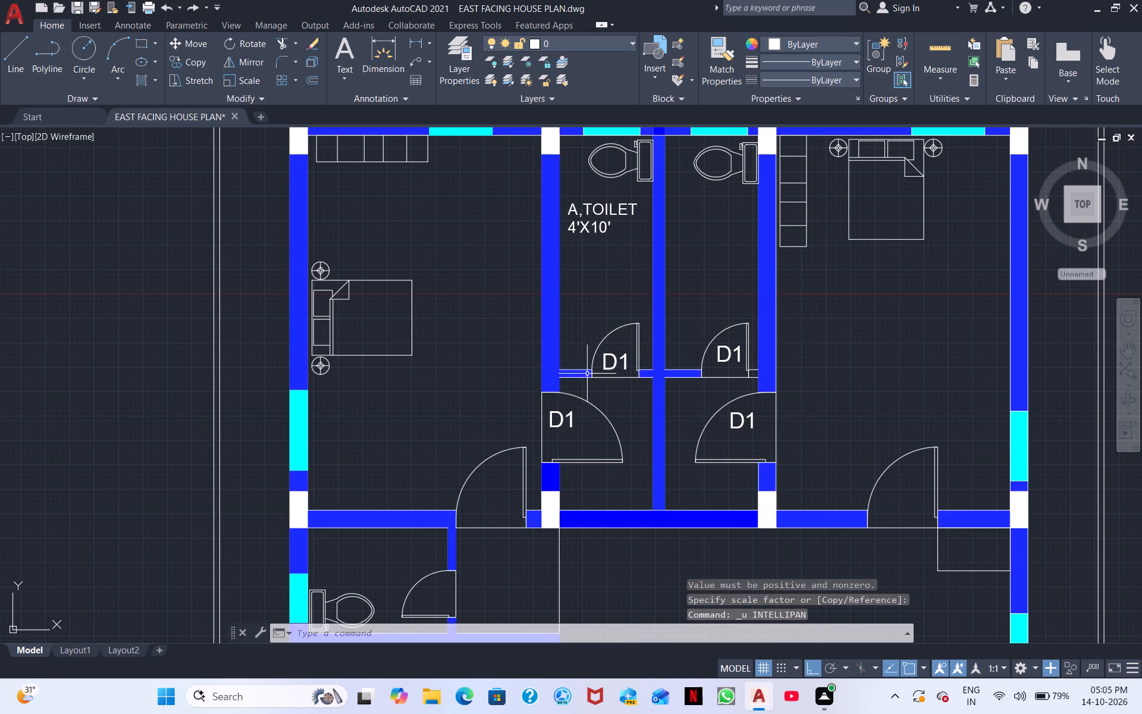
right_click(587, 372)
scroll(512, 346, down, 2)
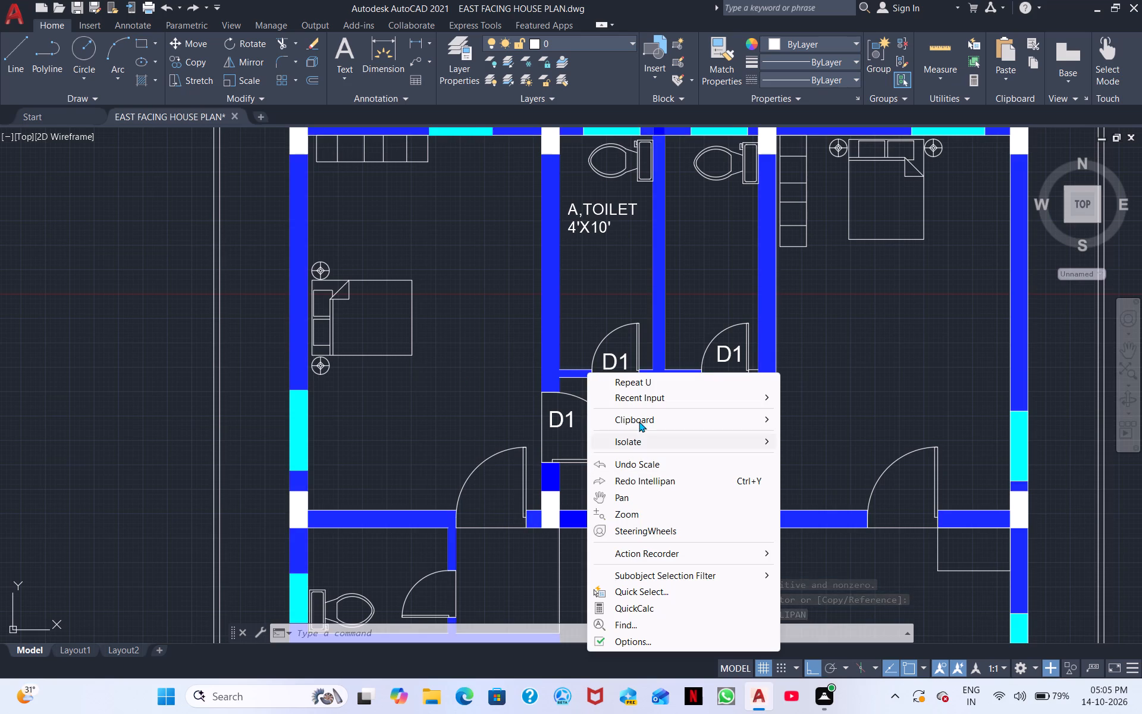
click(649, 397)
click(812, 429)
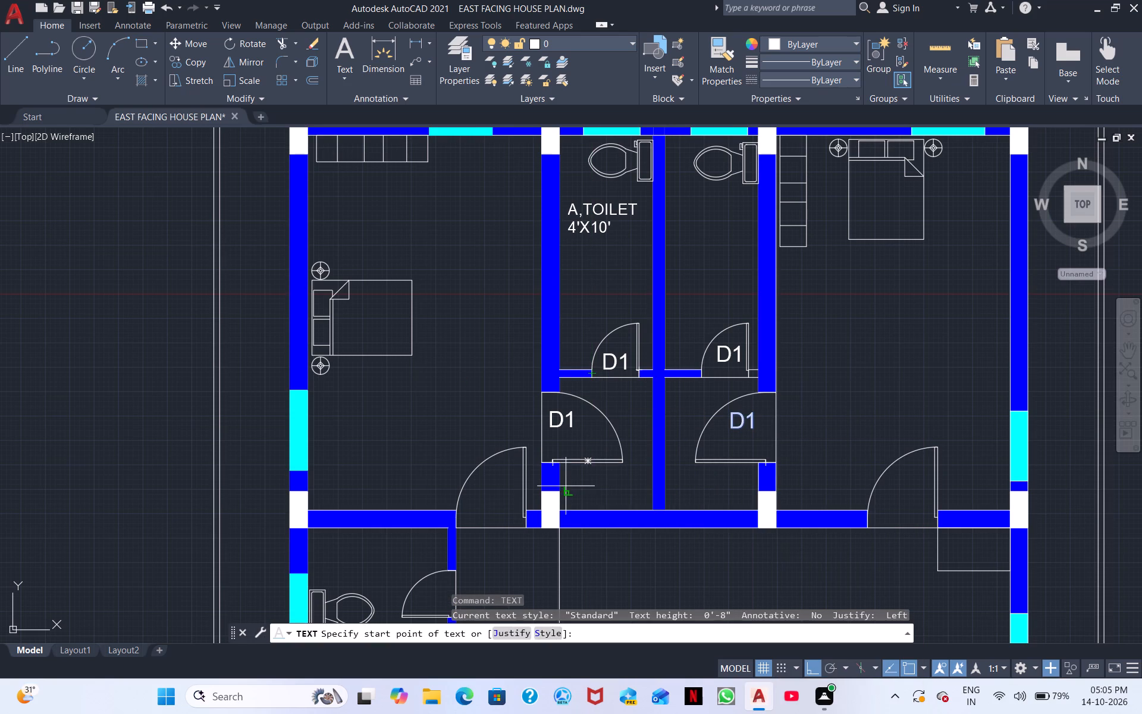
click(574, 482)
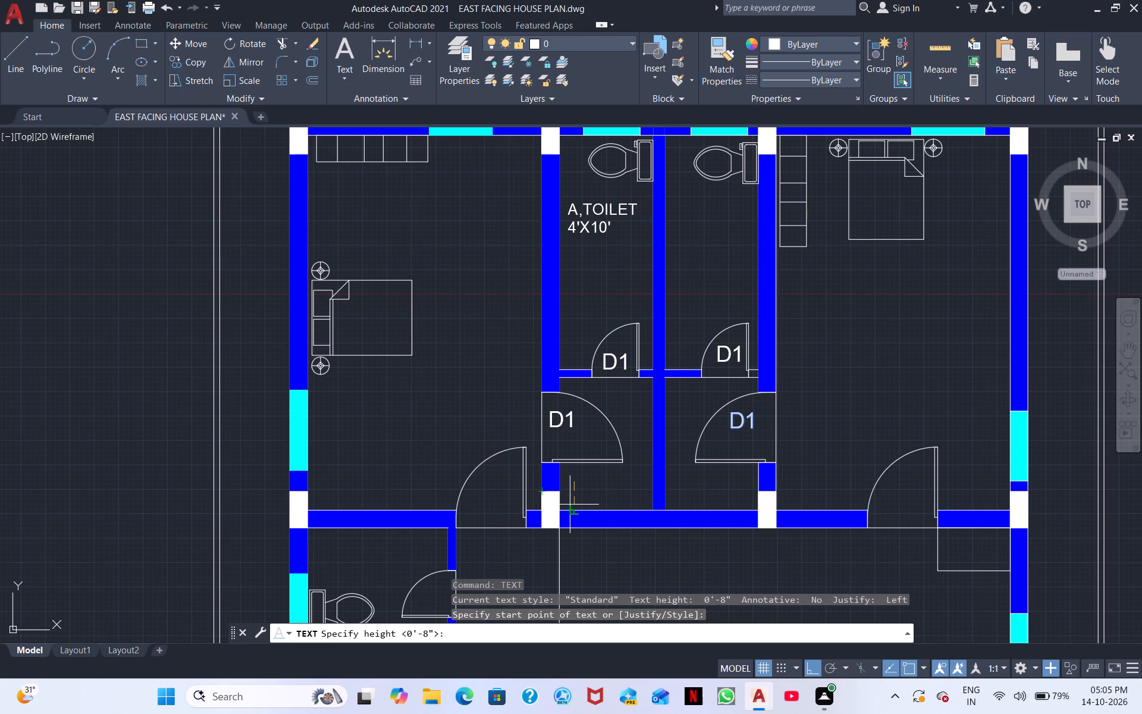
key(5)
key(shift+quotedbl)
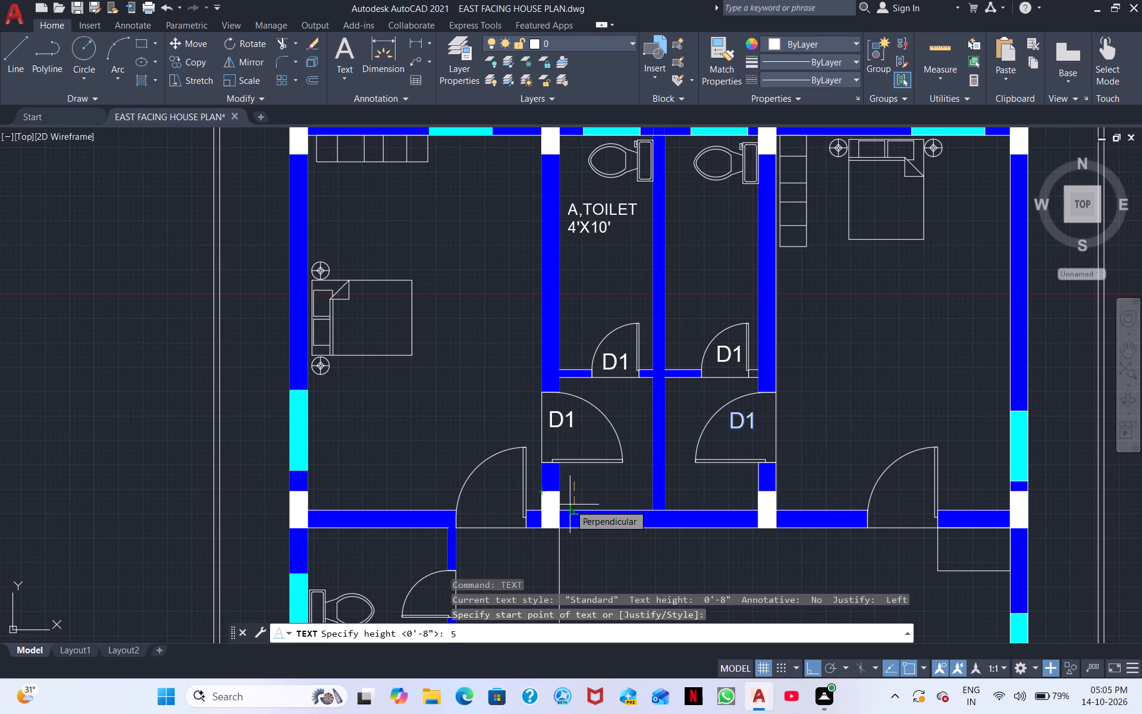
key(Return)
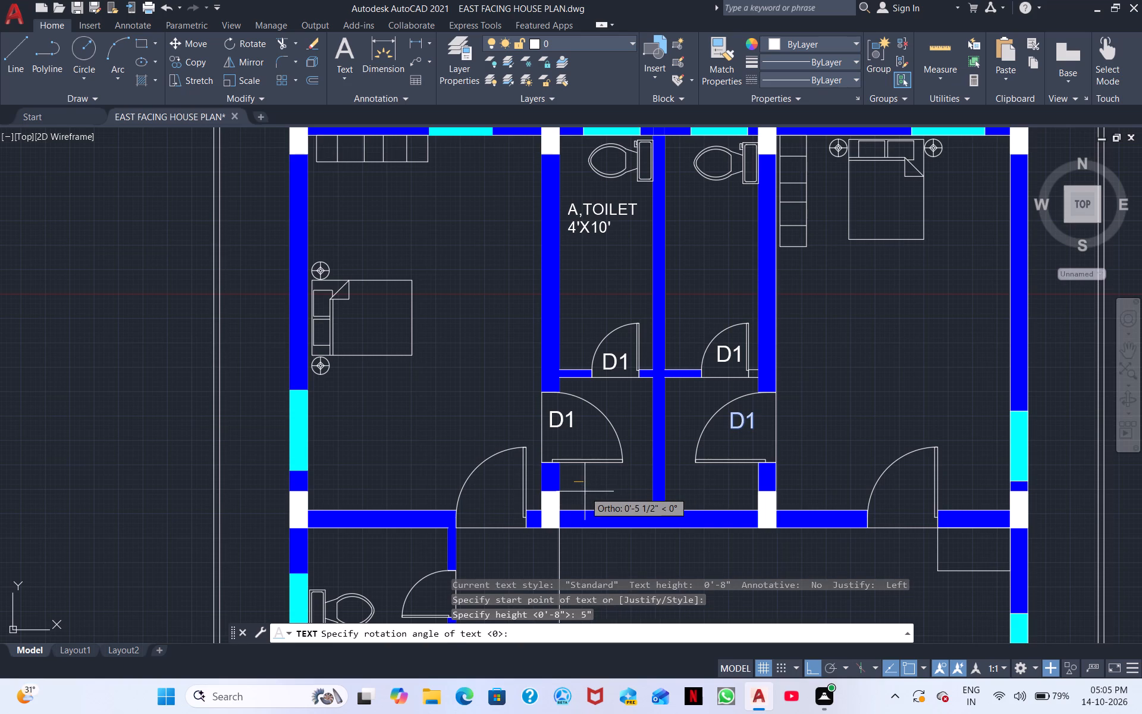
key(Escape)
Label the dressing area south of the western toilet with two lines, DRESSING and 4'X5'6", using 8" high text at 0 rotation.
key(space)
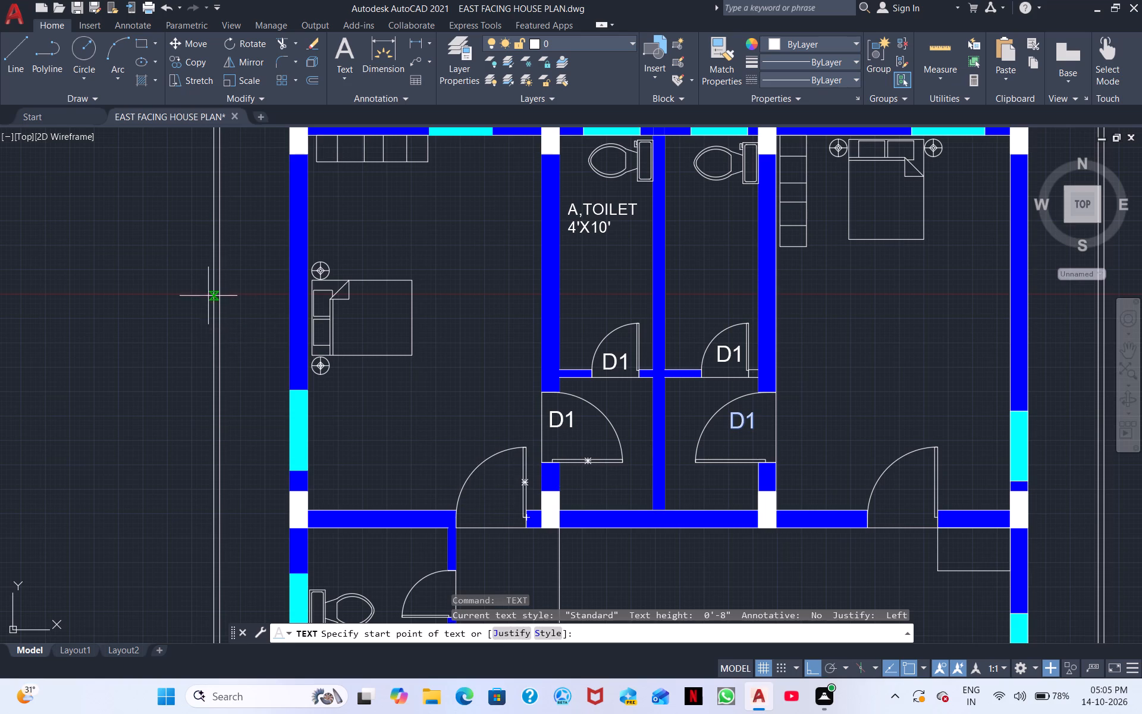
click(178, 295)
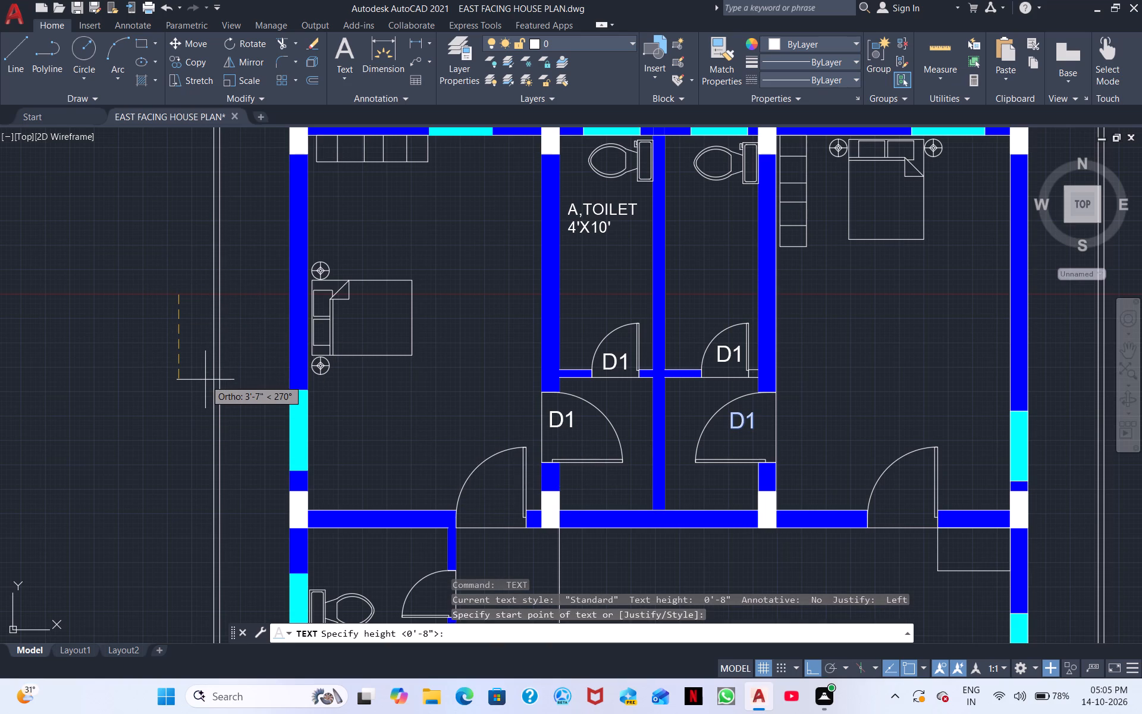
key(8)
key(shift+quotedbl)
key(Return)
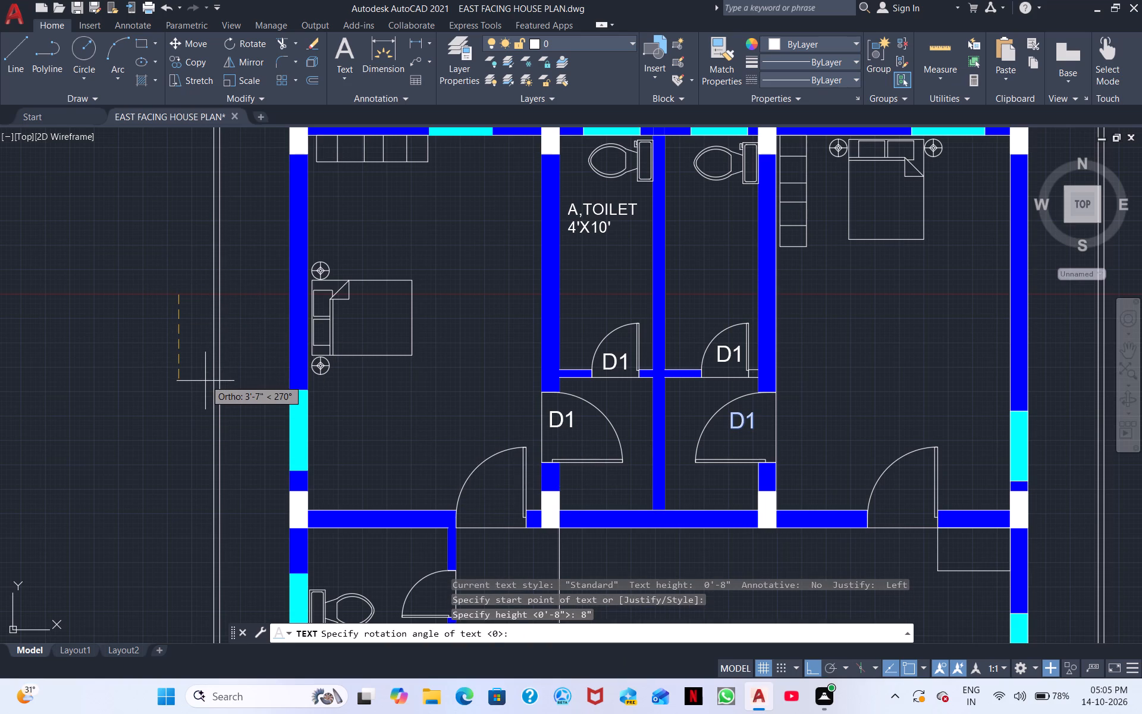
key(0)
key(Return)
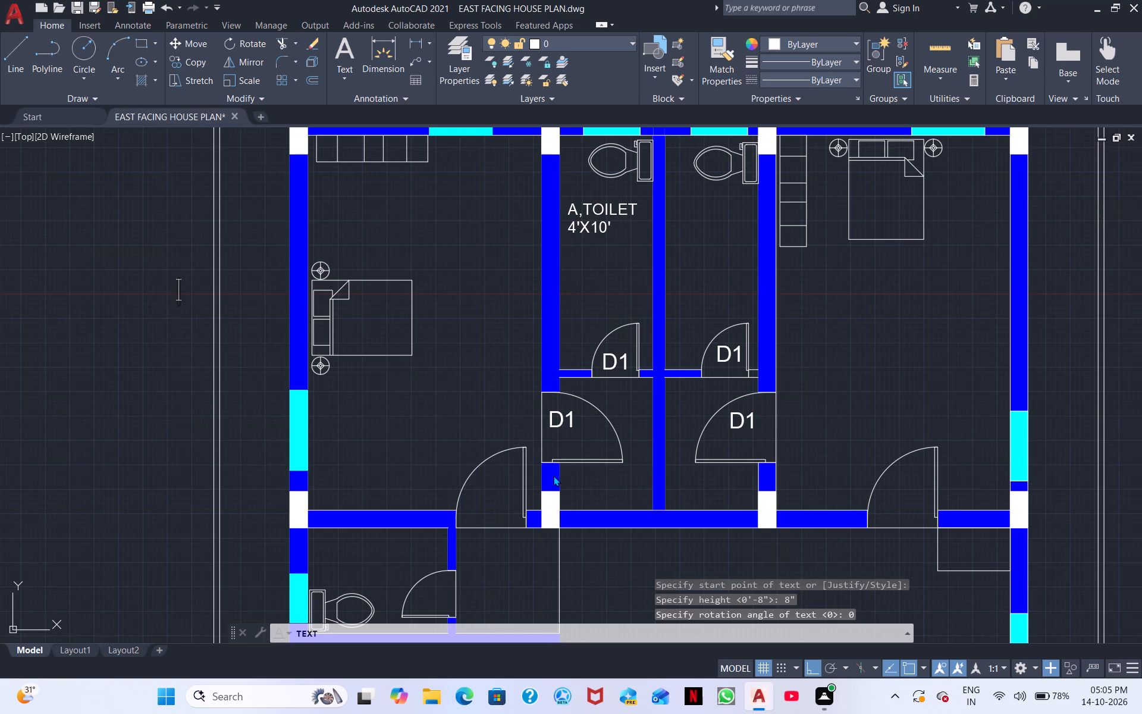
click(573, 481)
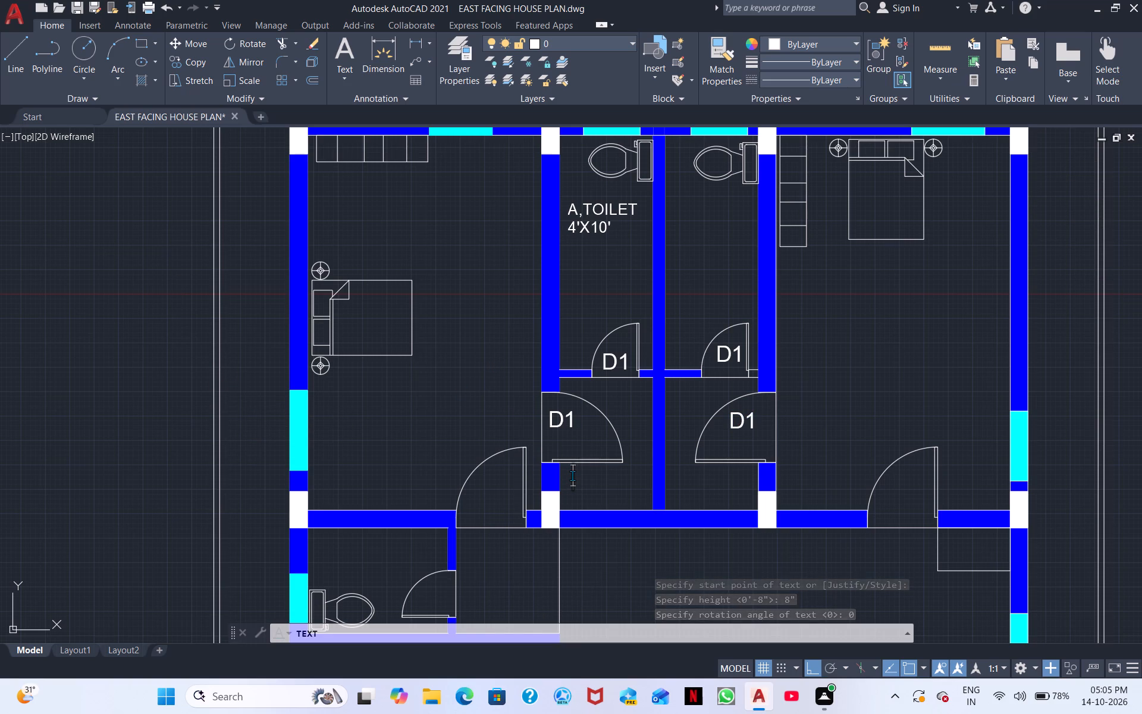
text(DRESS)
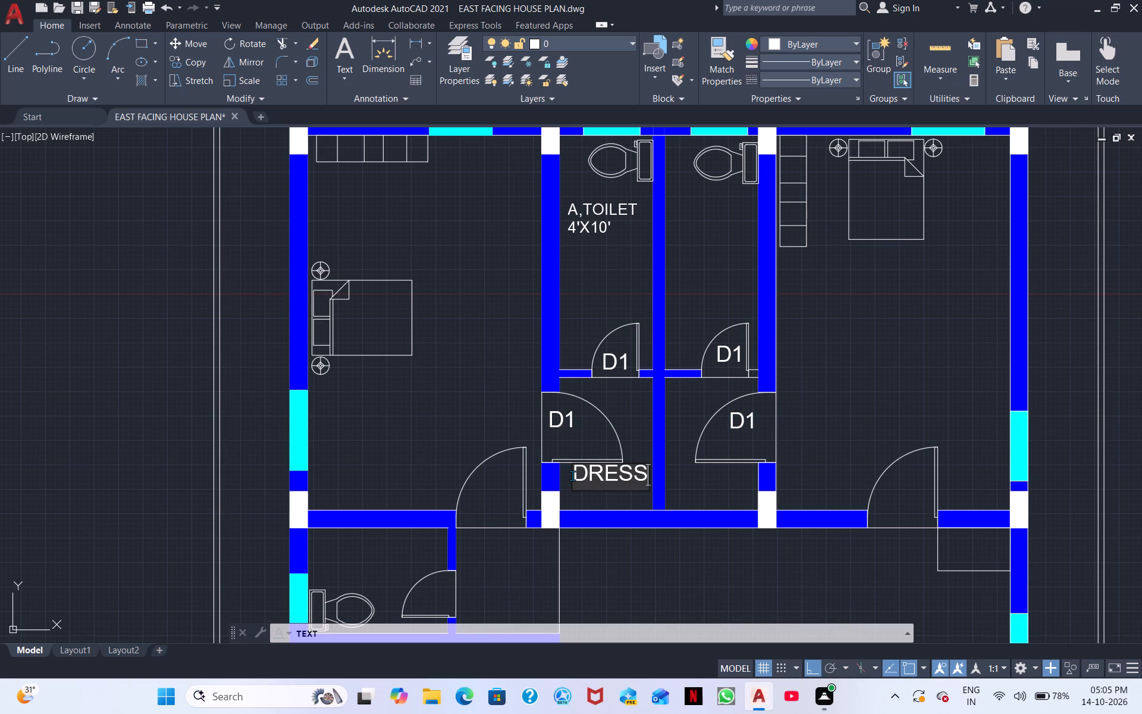
text(ING)
key(space)
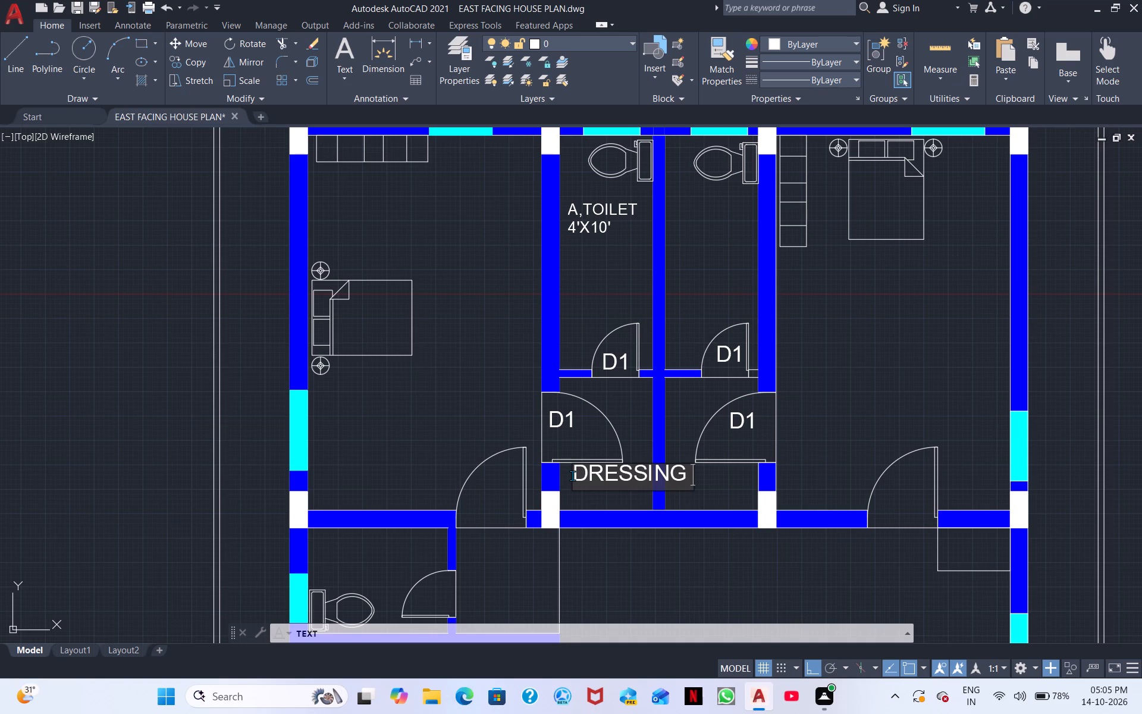
key(Return)
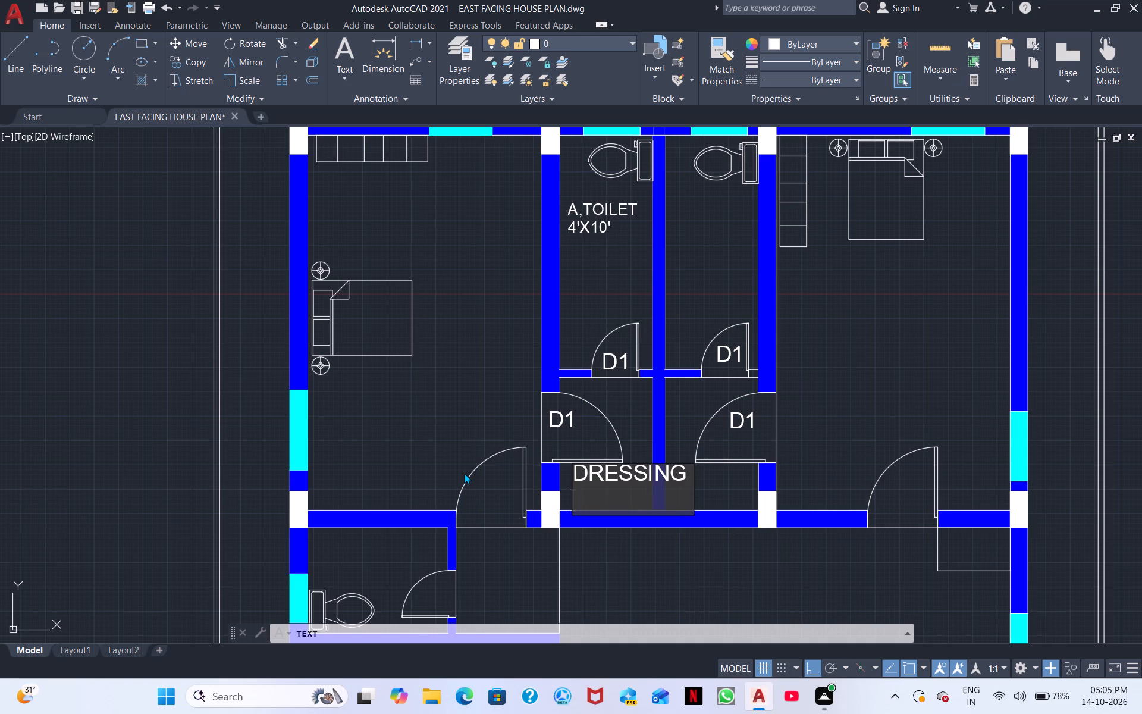
key(4)
key(apostrophe)
key(x)
text(5'+6")
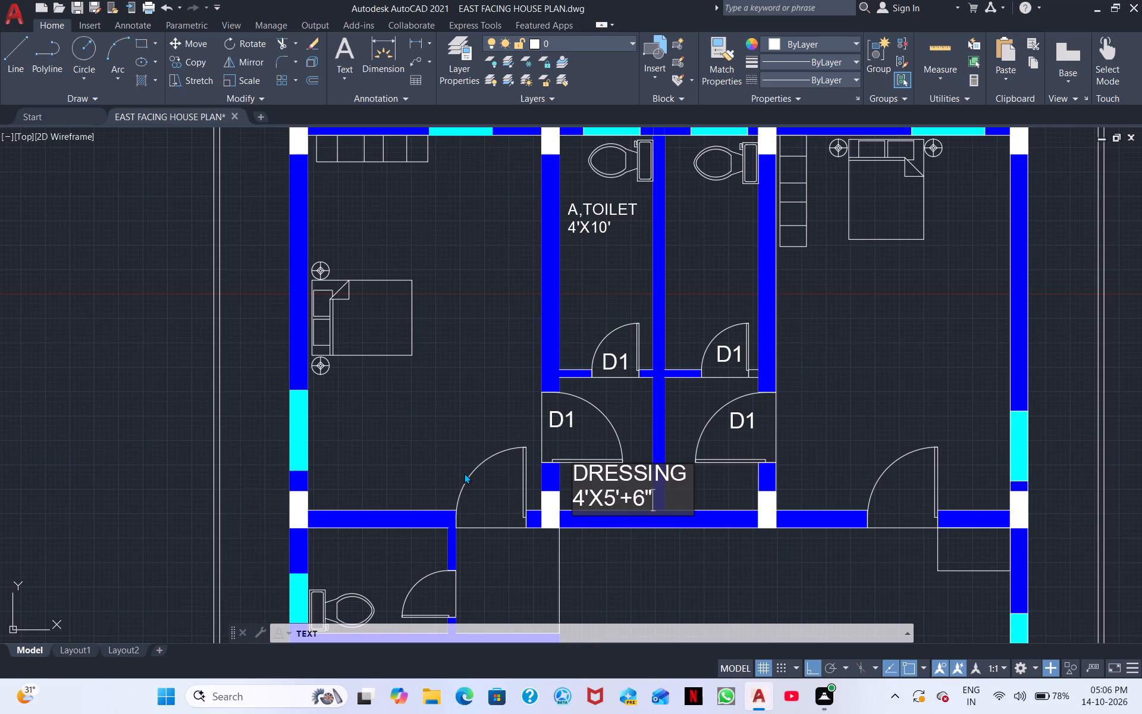
key(BackSpace)
key(BackSpace)
key(BackSpace)
key(6)
key(shift+Return)
key(shift+quotedbl)
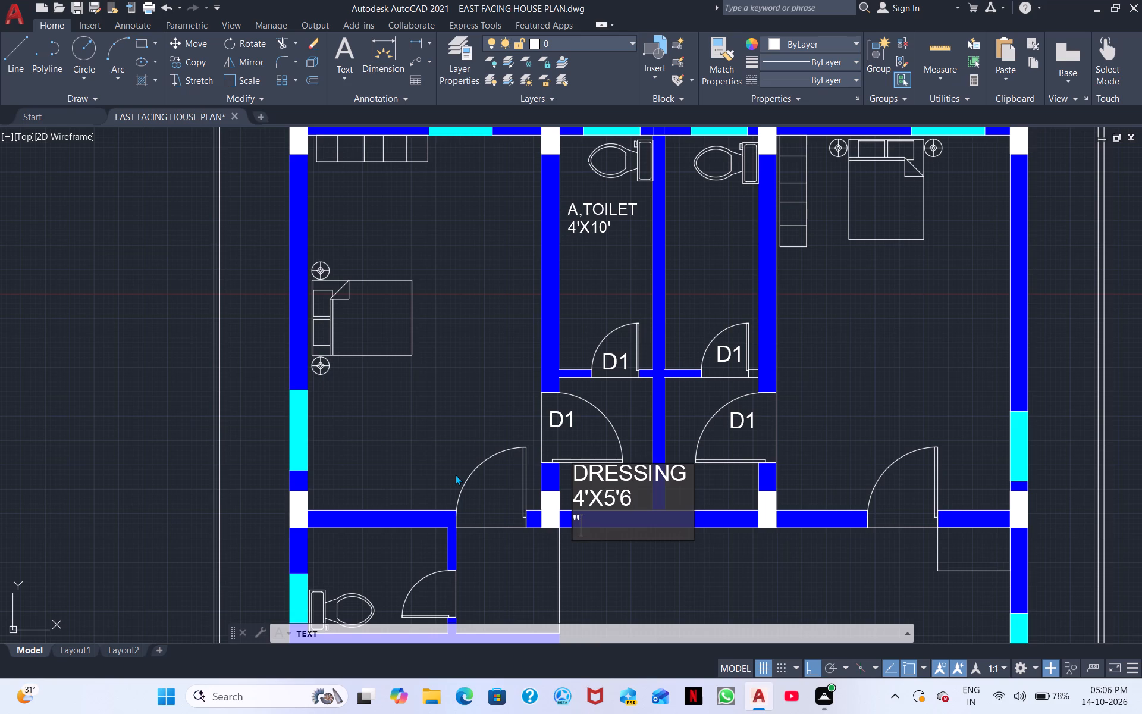
key(BackSpace)
key(BackSpace)
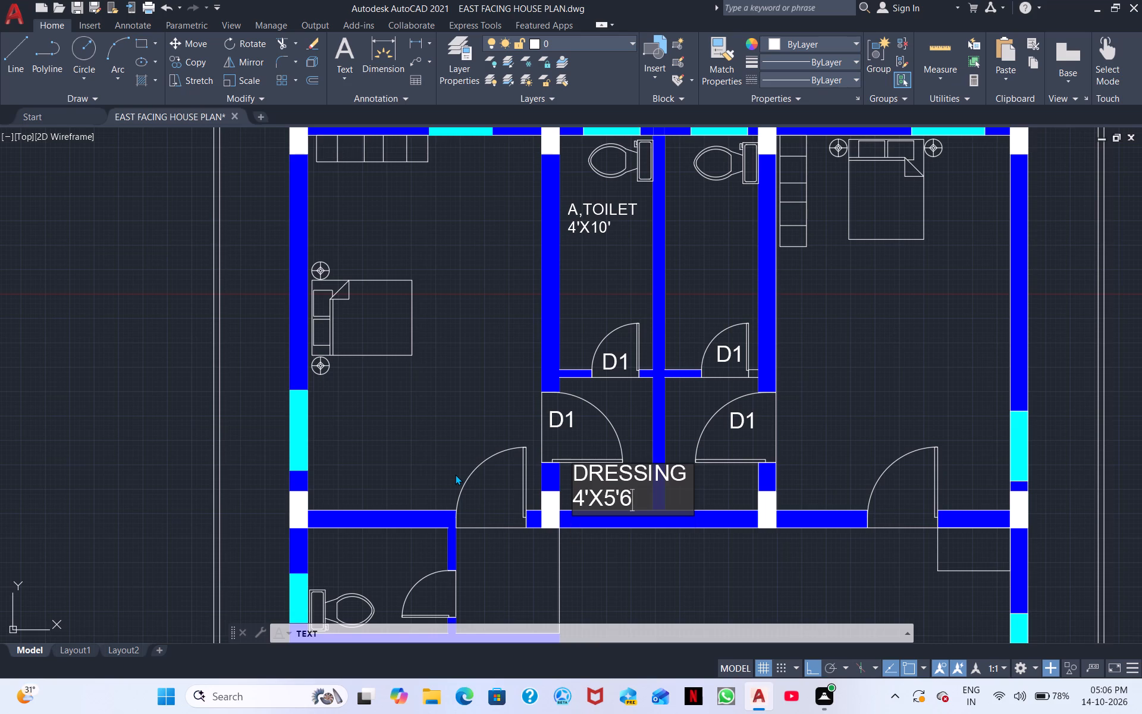
key(shift+quotedbl)
Label the space just east of the small southwestern toilet's door with two lines of text, PASSAGE and 4'3"X4'6".
middle_drag(724, 498, 867, 411)
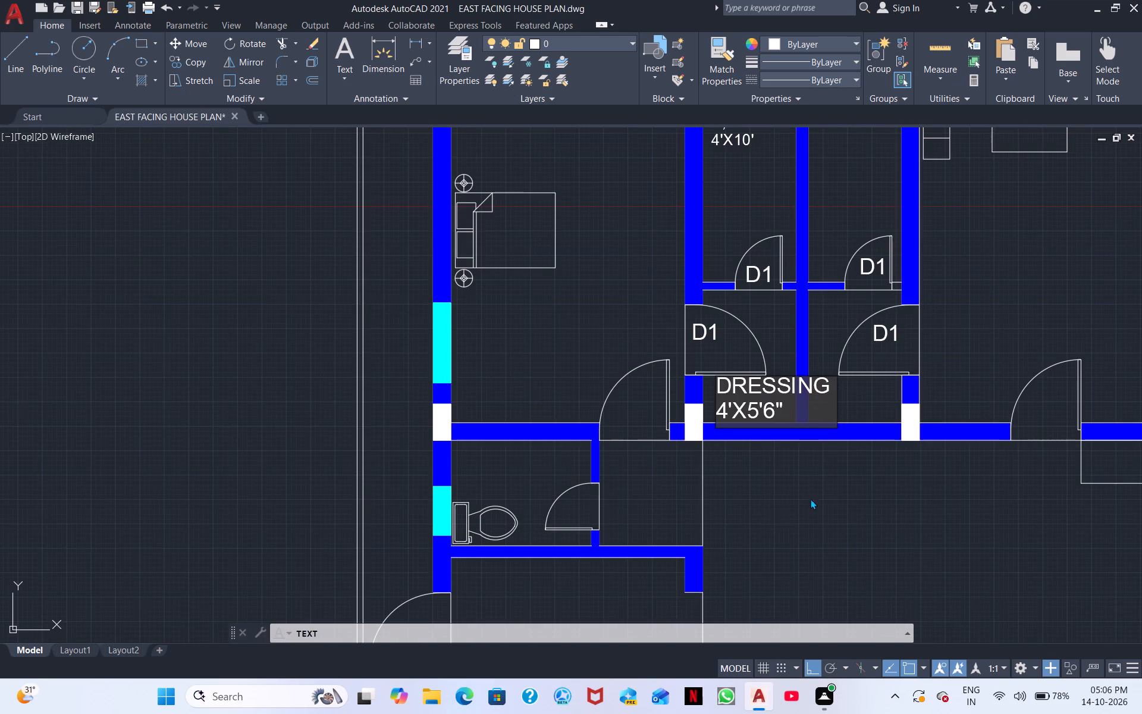
click(616, 464)
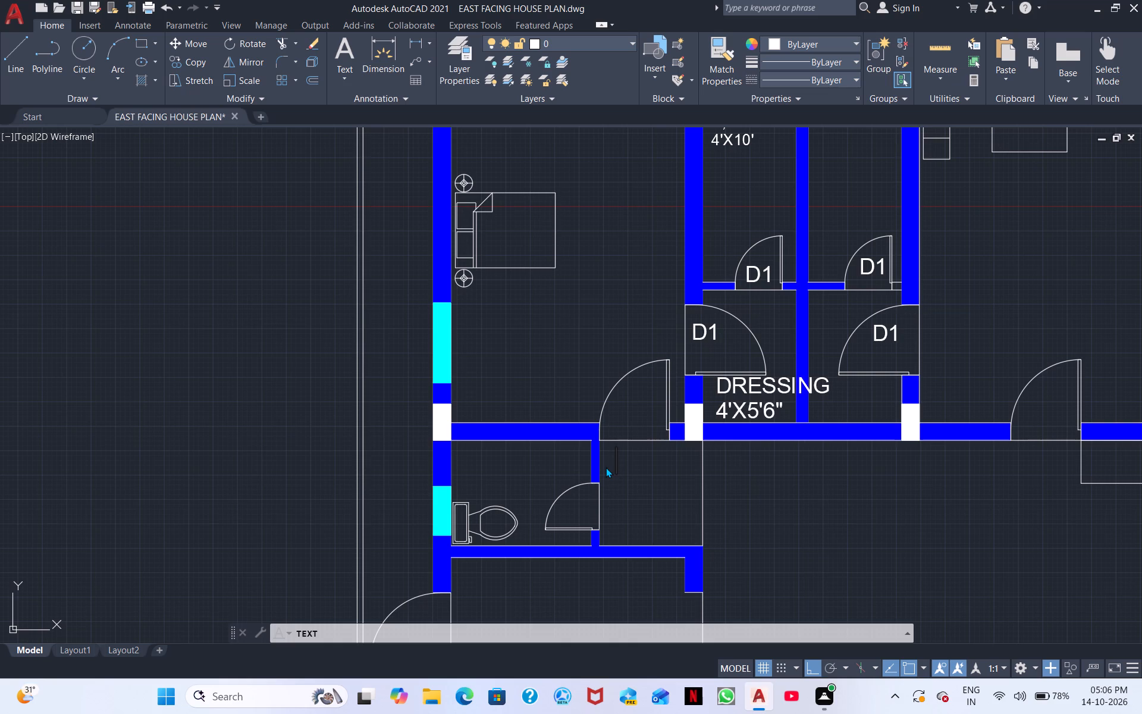
click(605, 467)
text(PAA)
key(s)
key(BackSpace)
key(BackSpace)
text(SSA)
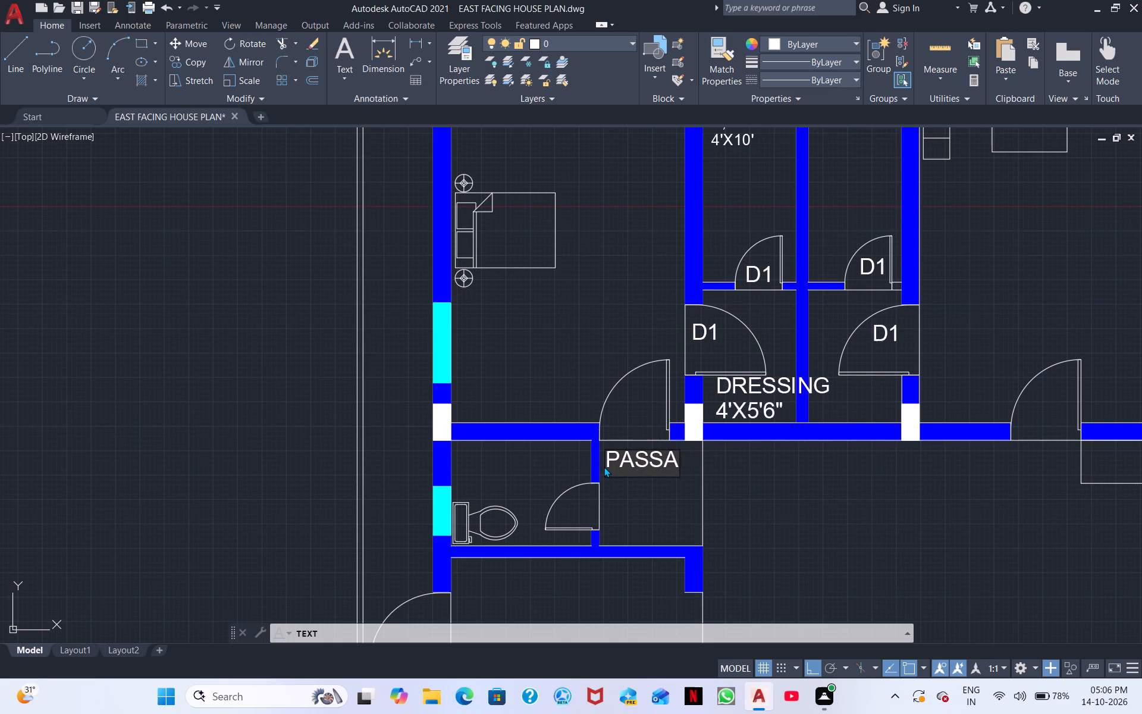
text(GE)
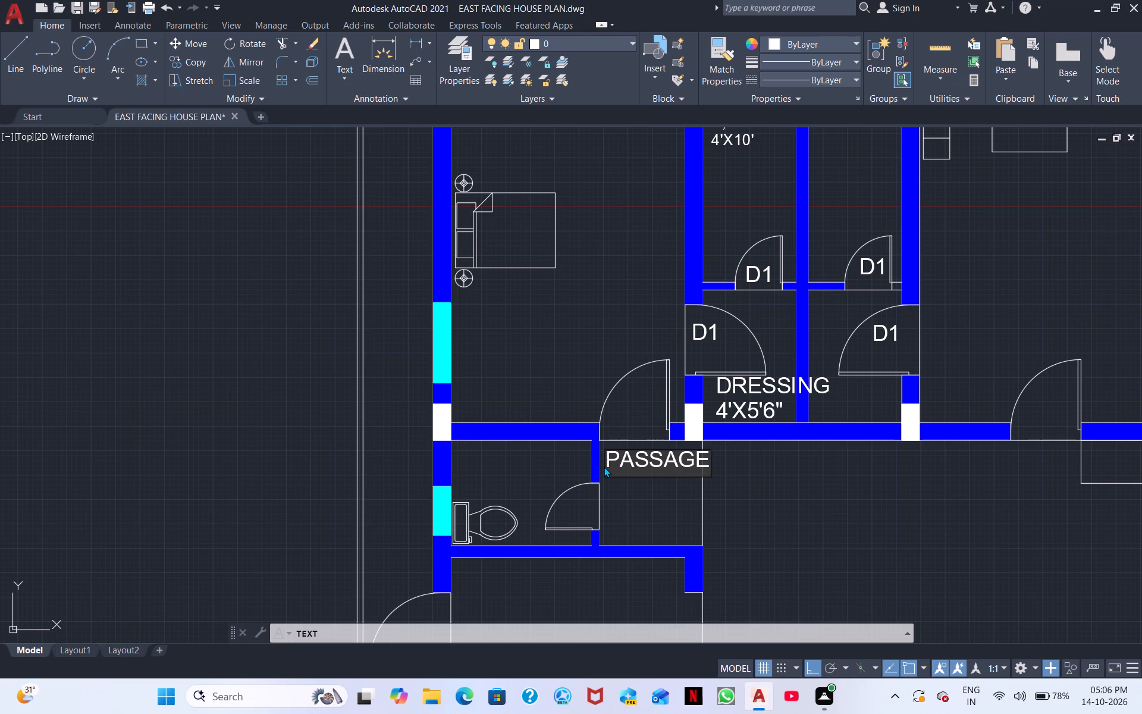
key(Return)
key(4)
text('3")
key(x)
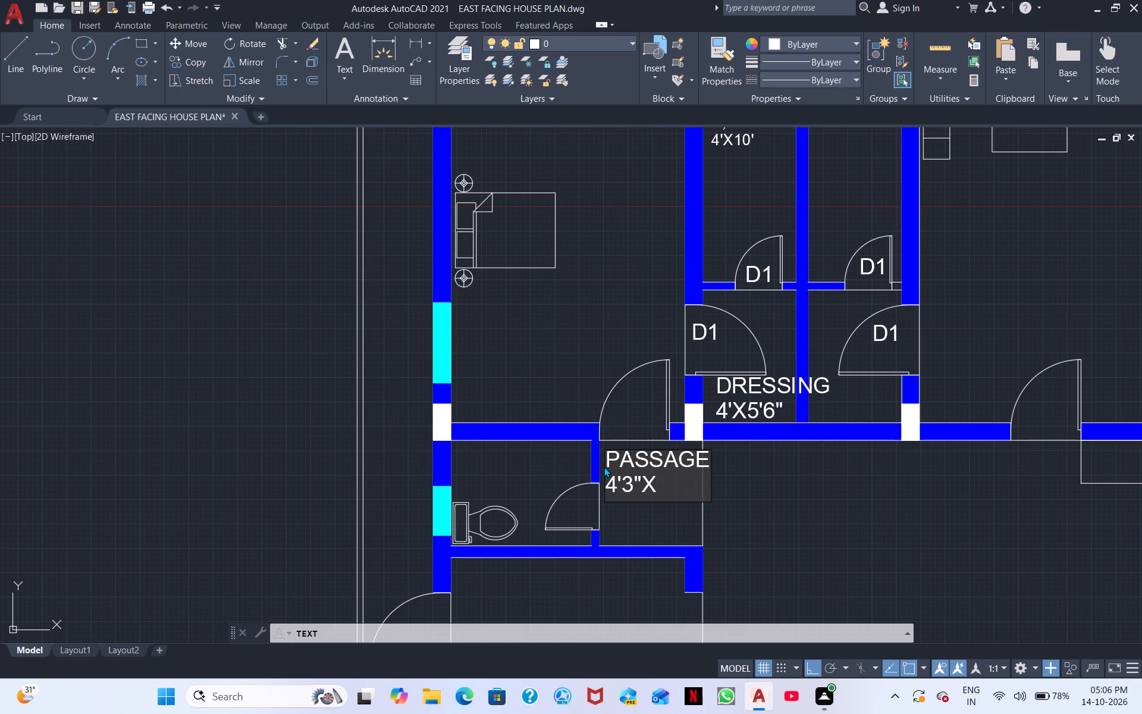
key(4)
text('6)
key(shift+colon)
key(BackSpace)
key(shift+quotedbl)
Label the small southwestern toilet above its WC with two lines of text, C.TOILET and 6'X4'6".
middle_drag(514, 314, 667, 271)
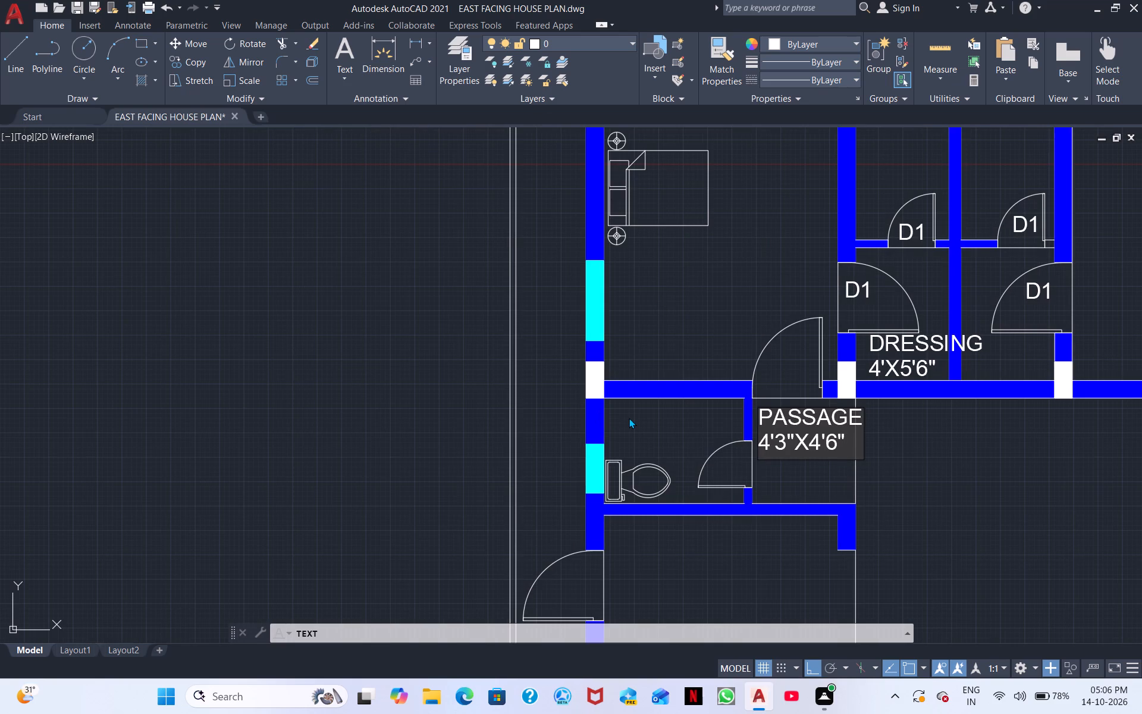
click(630, 418)
click(626, 423)
key(c)
key(period)
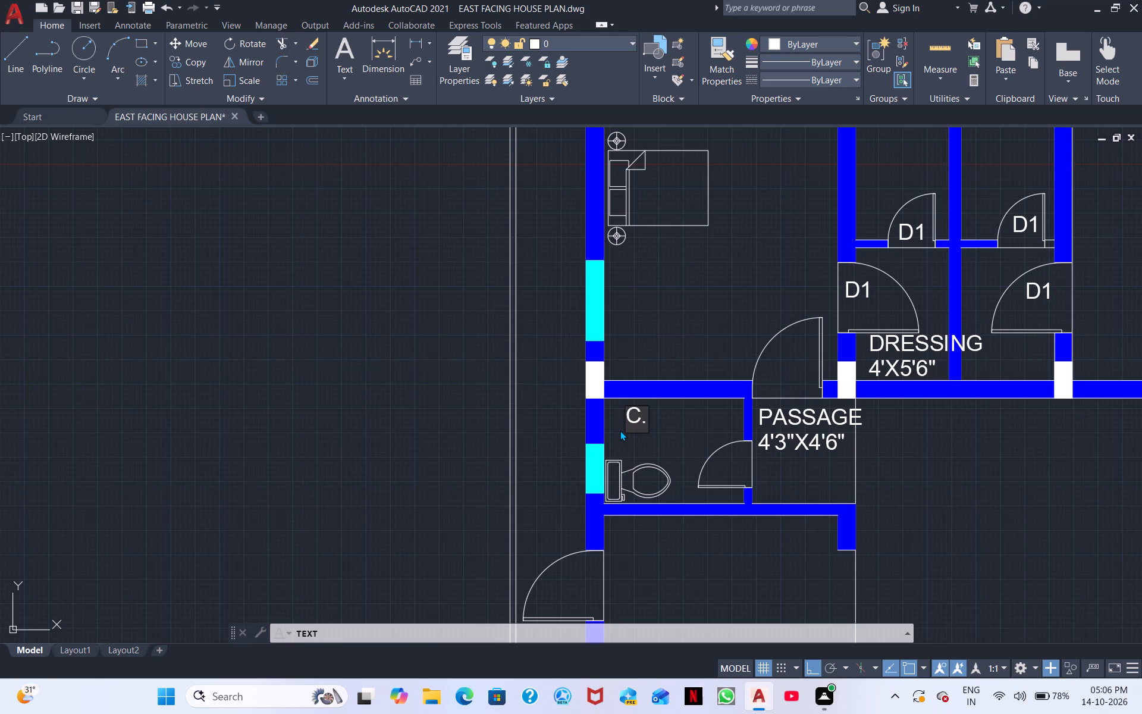
text(TOI)
text(LET)
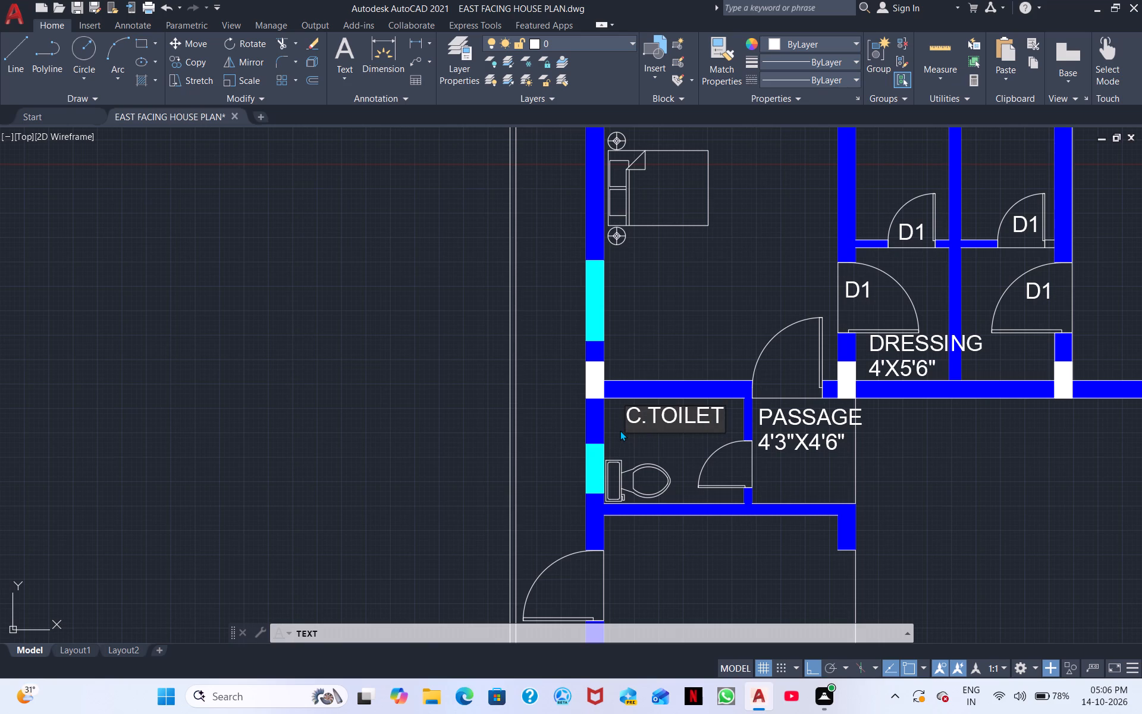
key(Return)
text(6'6")
key(x)
key(BackSpace)
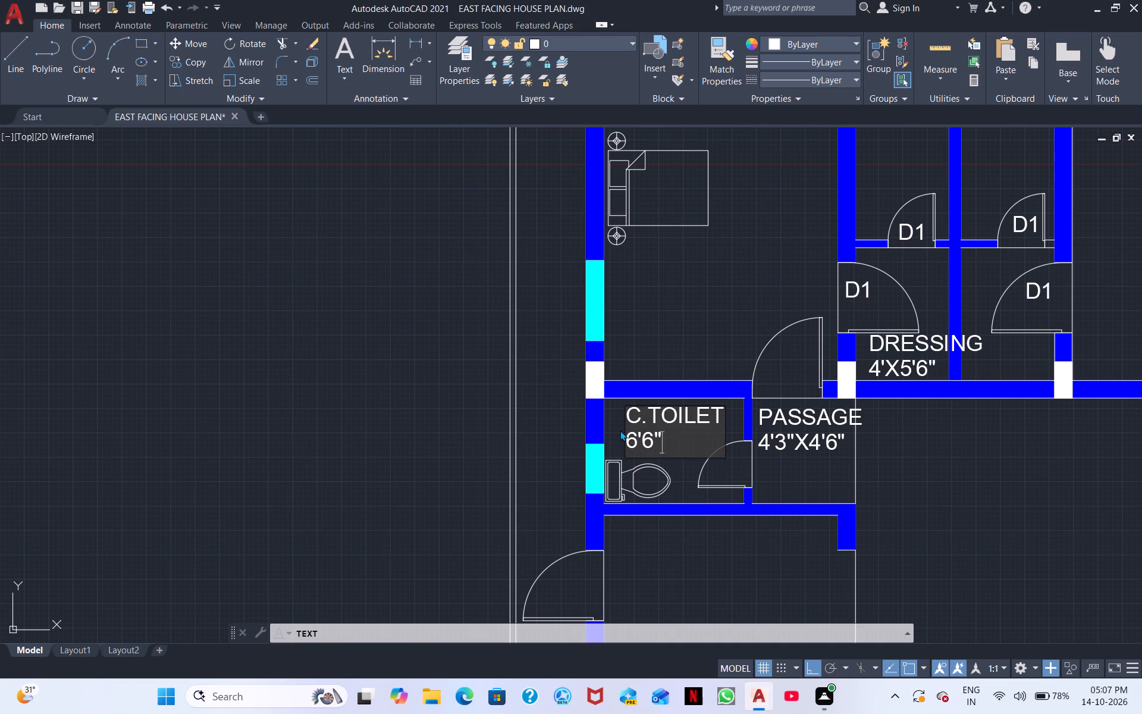
key(BackSpace)
key(BackSpace)
key(x)
text(4'6")
Label the bedroom north of C.TOILET, just below its bed, with three lines of text: MASTER, BEDROOM and 10'X16'.
middle_drag(698, 607, 708, 515)
scroll(714, 537, down, 1)
scroll(710, 504, up, 1)
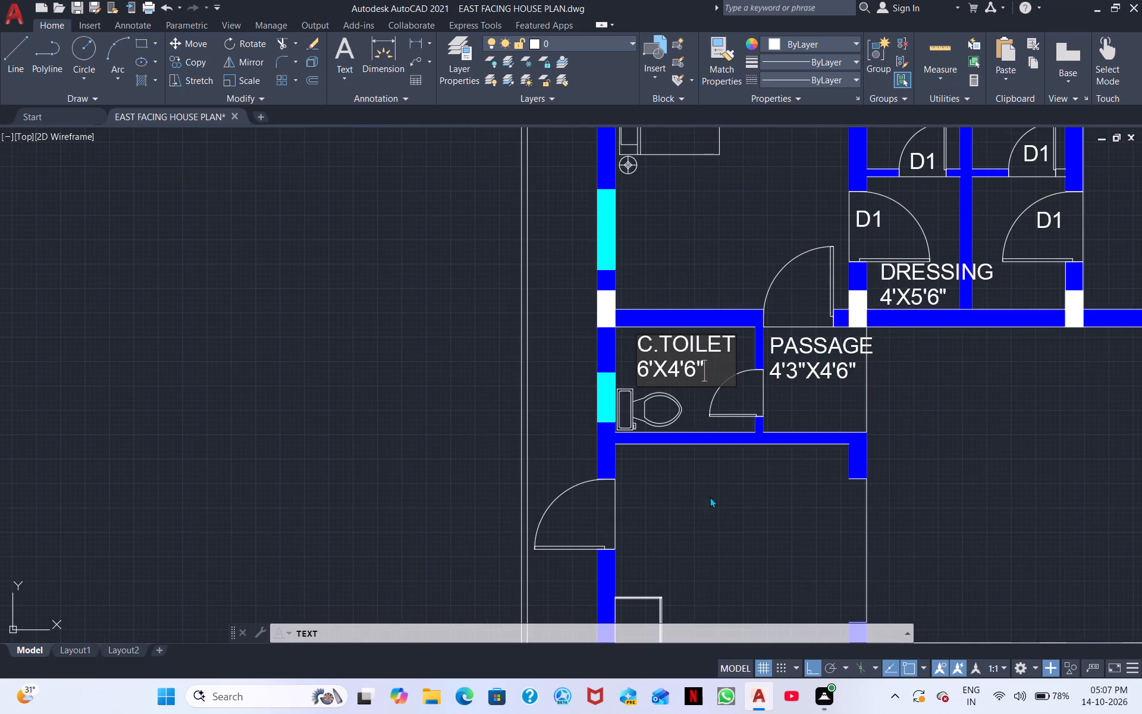
middle_drag(689, 347, 664, 514)
click(628, 380)
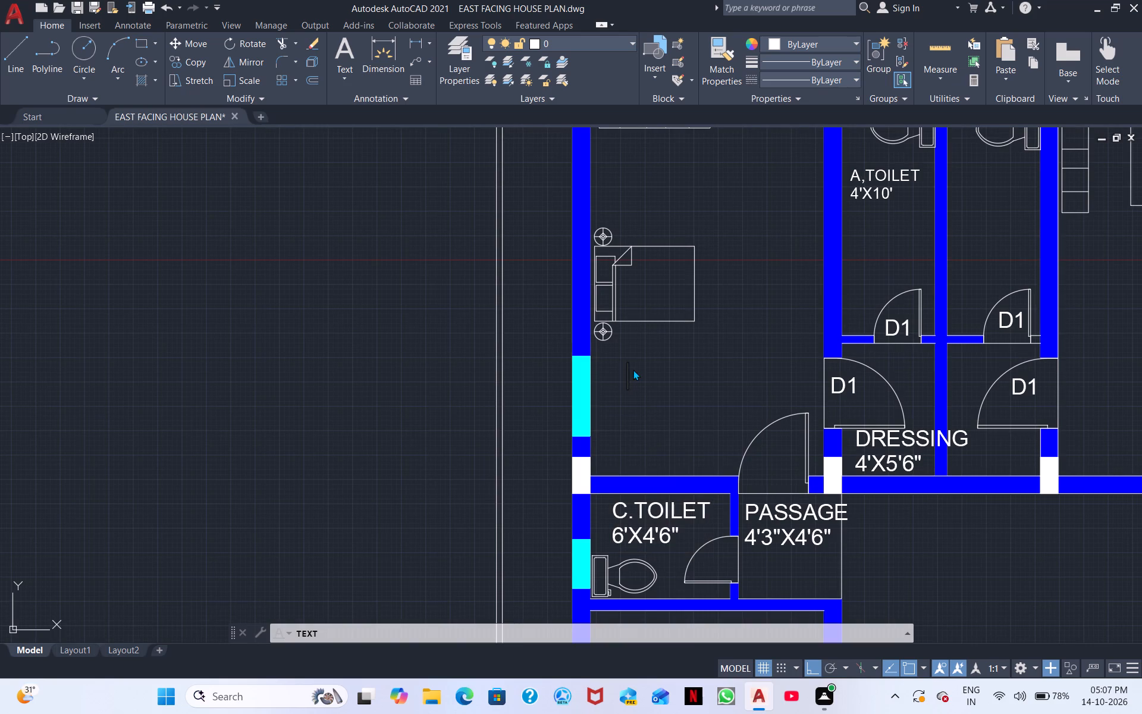
click(639, 360)
text(MASTER)
key(Return)
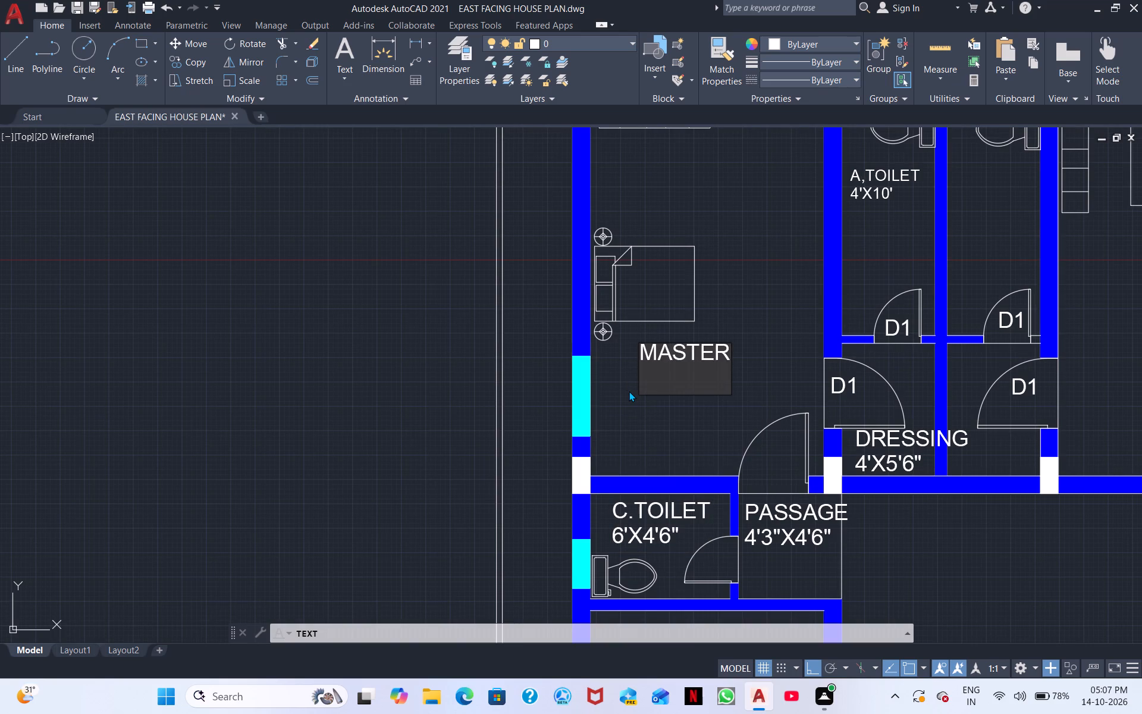
text(BW)
key(BackSpace)
text(EDROOM)
key(Return)
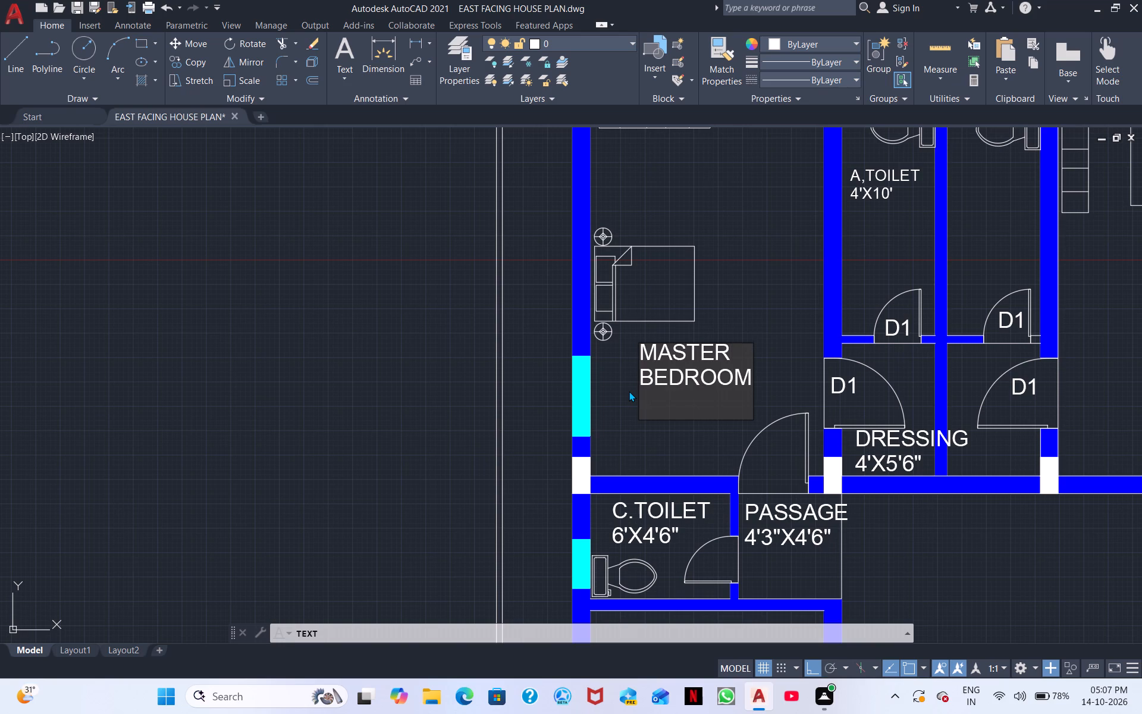
text(10')
key(x)
text(13)
key(BackSpace)
key(6)
key(apostrophe)
Label the door between the master bedroom and the passage with D, and the C.TOILET door with D1.
middle_drag(688, 540, 626, 350)
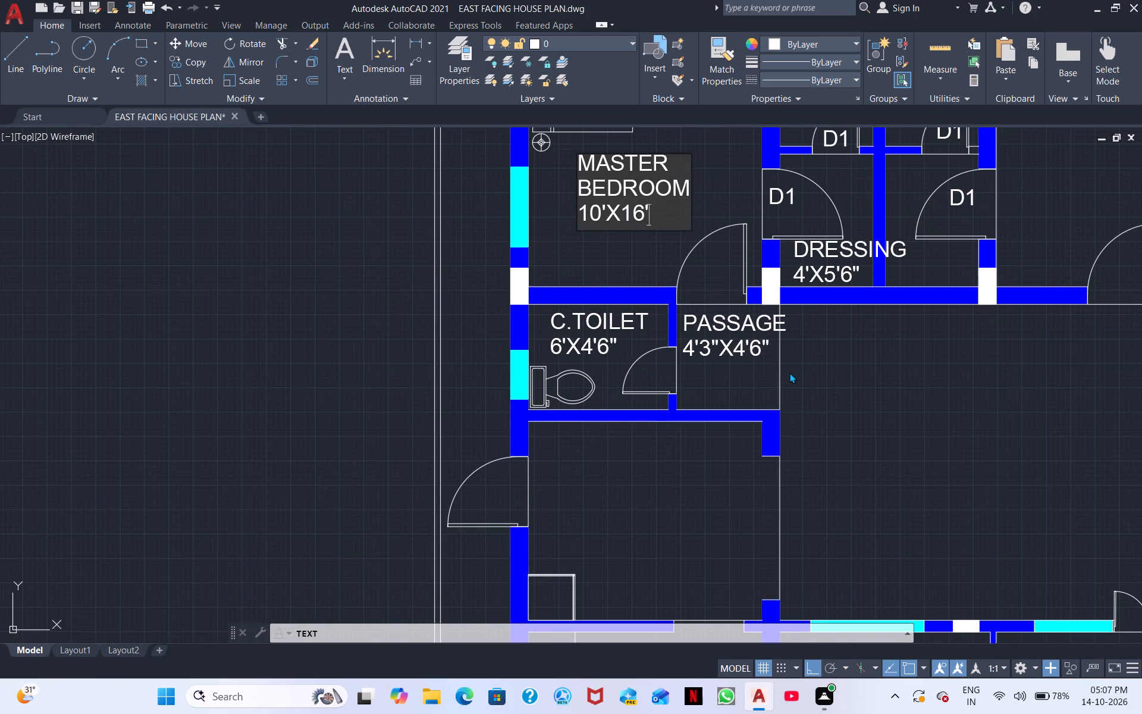
middle_drag(811, 507, 821, 477)
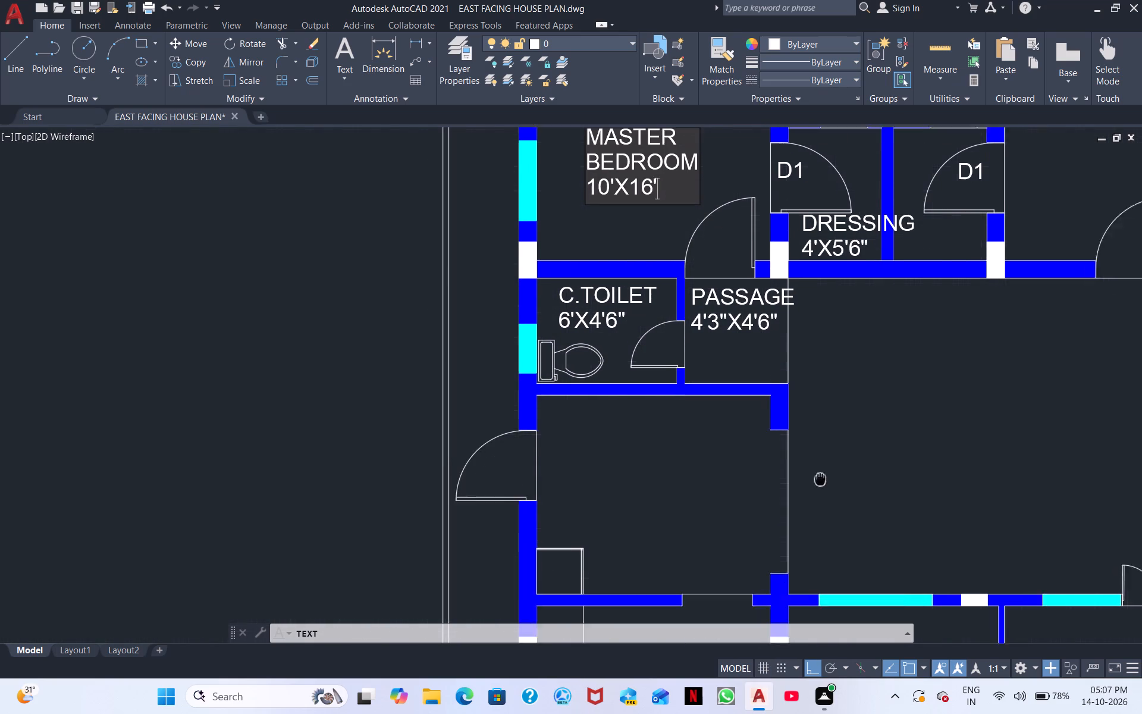
middle_drag(821, 477, 802, 409)
click(695, 193)
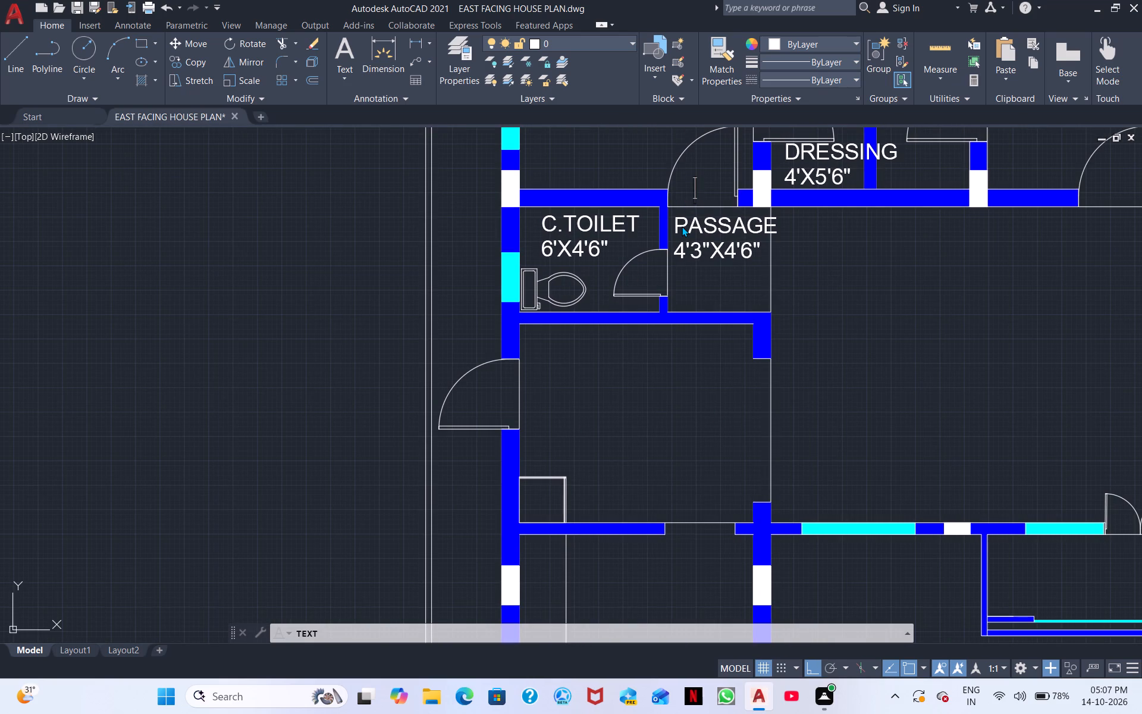
key(d)
click(634, 275)
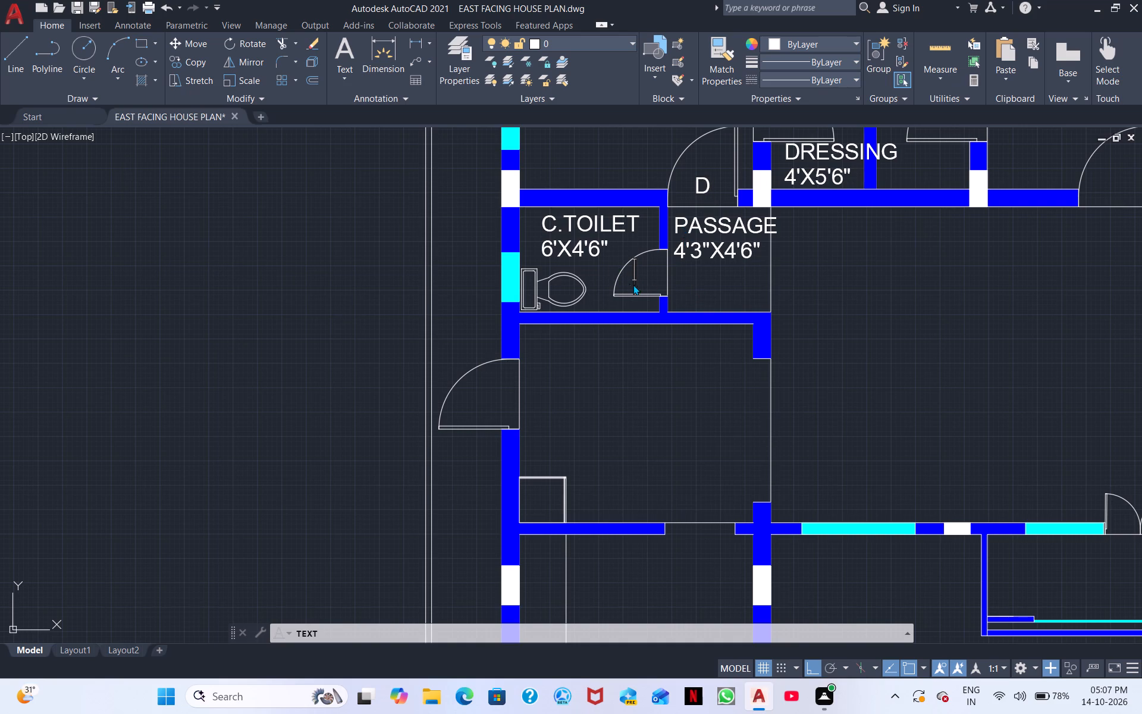
click(633, 281)
scroll(636, 287, up, 2)
click(629, 286)
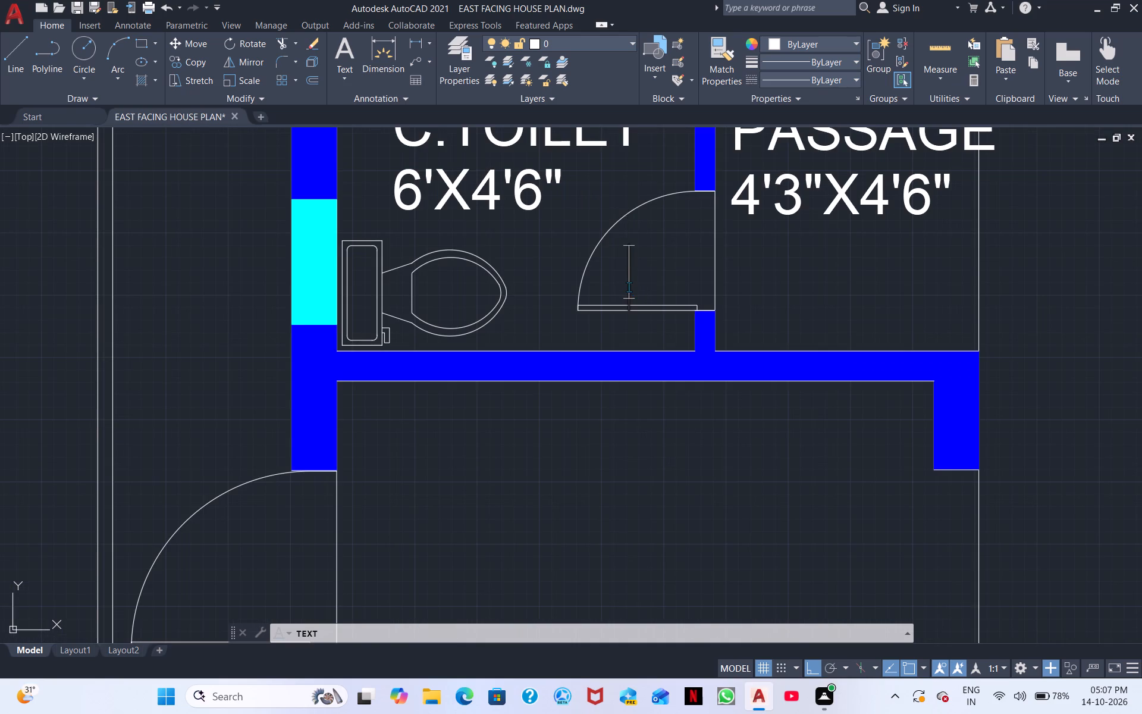
text(D1)
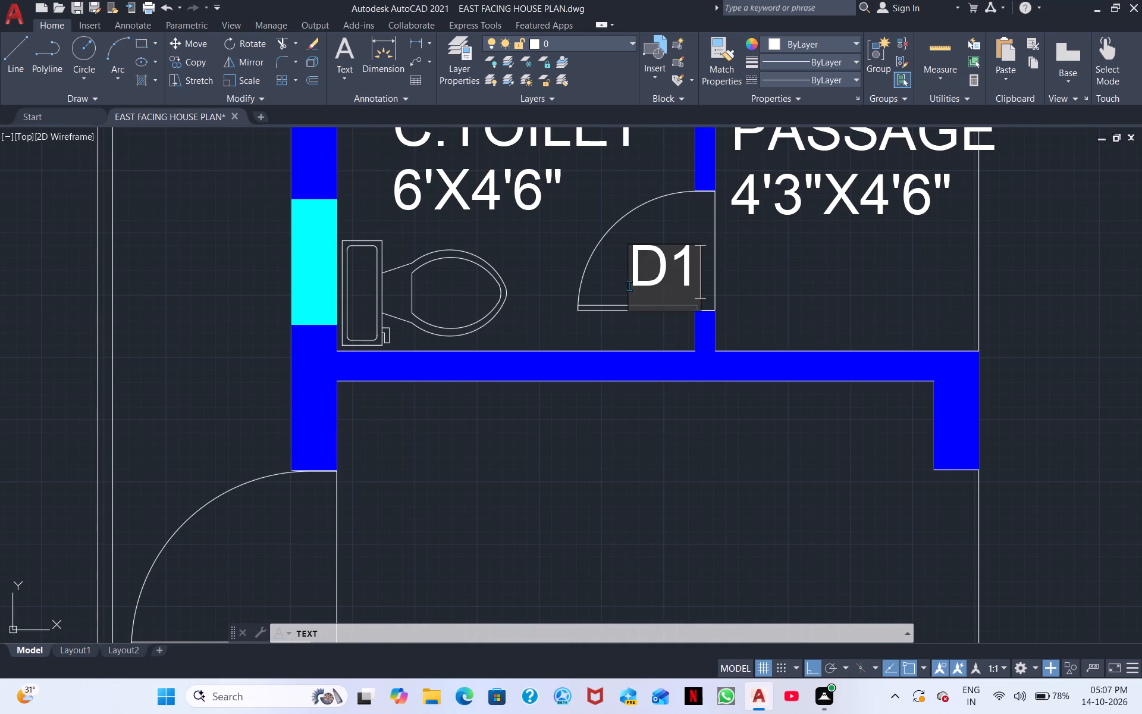
In the room south of C.TOILET, label the west exterior door with D and the wide opening on the east side with O.
middle_drag(700, 393, 715, 308)
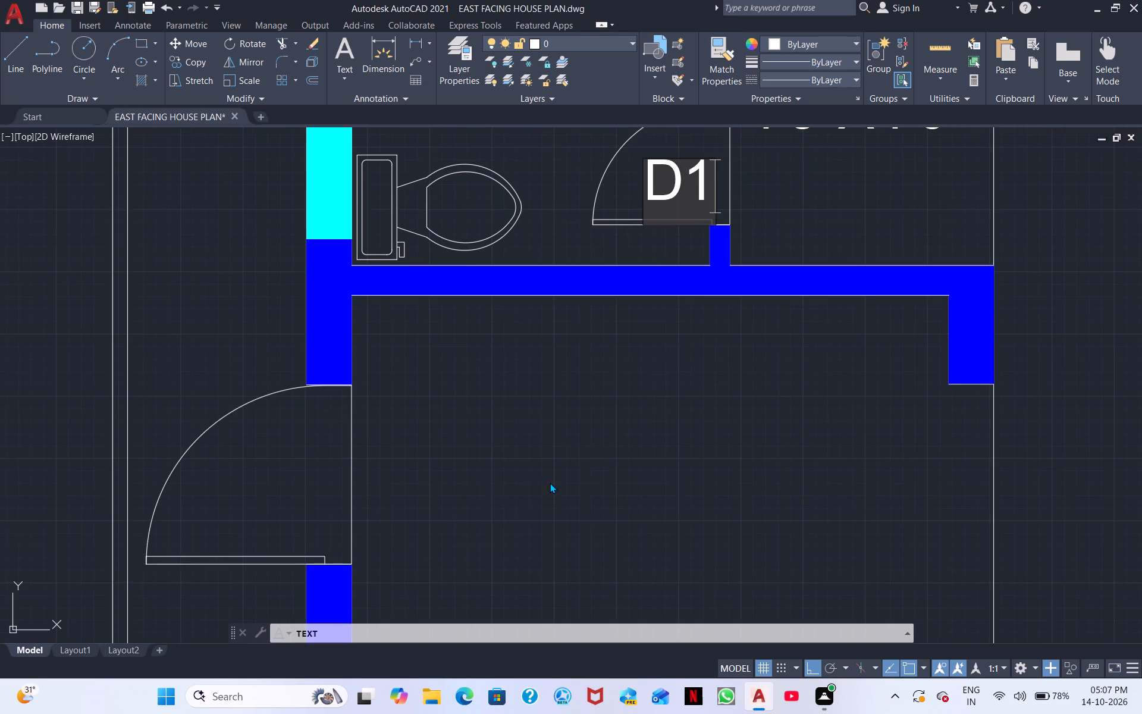
middle_drag(551, 483, 633, 380)
click(365, 389)
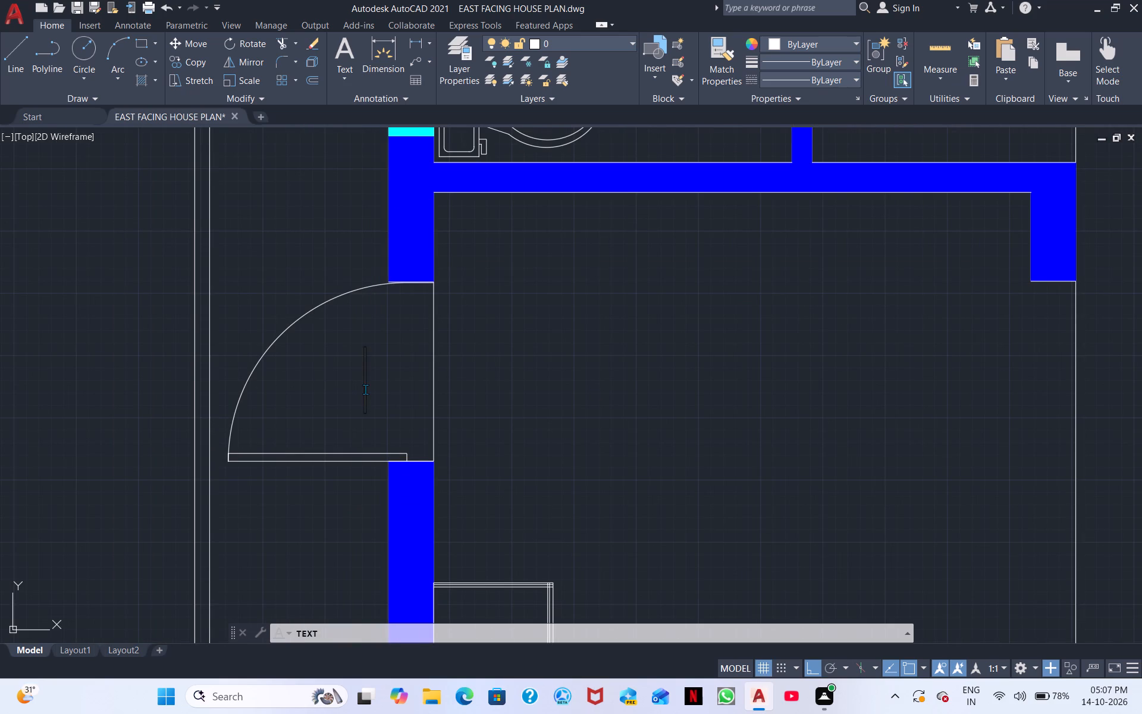
key(d)
middle_drag(677, 506, 531, 521)
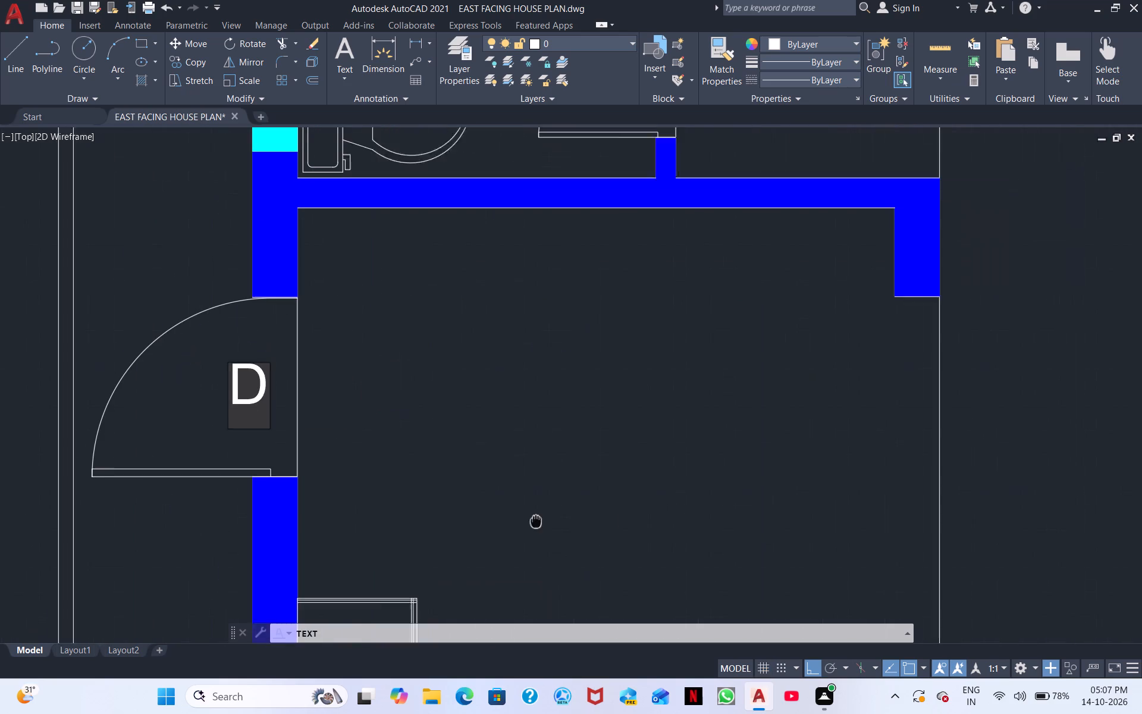
middle_drag(531, 521, 485, 521)
middle_drag(560, 518, 457, 526)
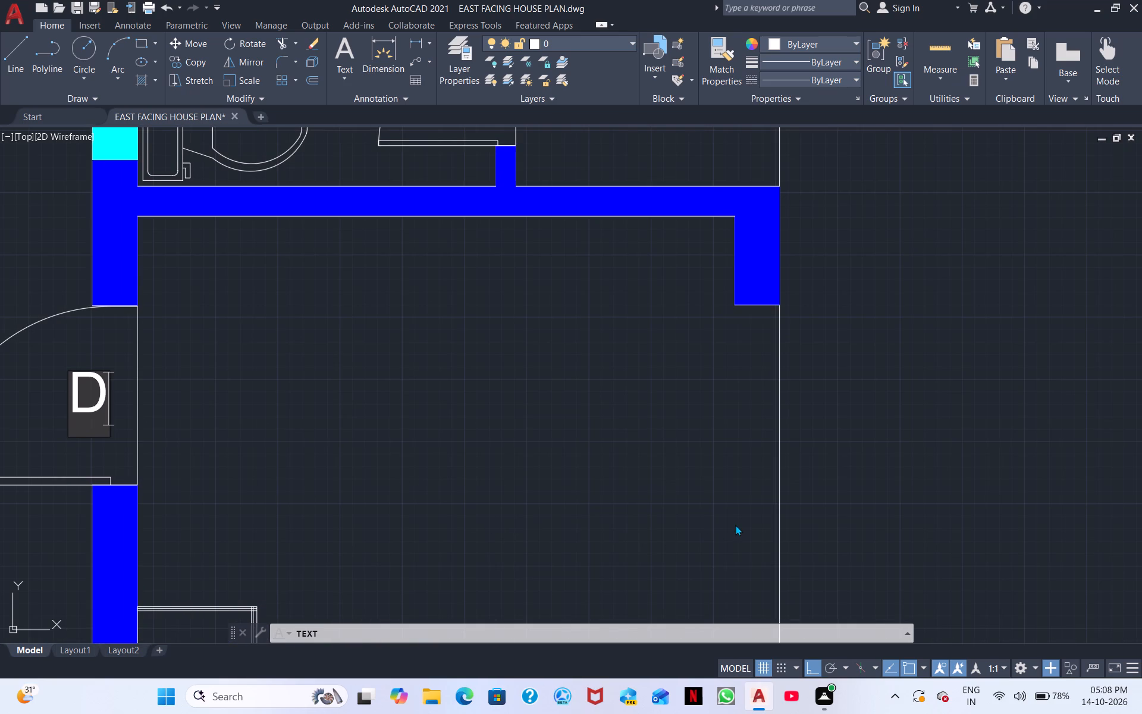
drag(749, 533, 749, 539)
key(o)
Label the opening in the wall between the room south of C.TOILET and the room below it with O.
middle_drag(751, 550, 751, 549)
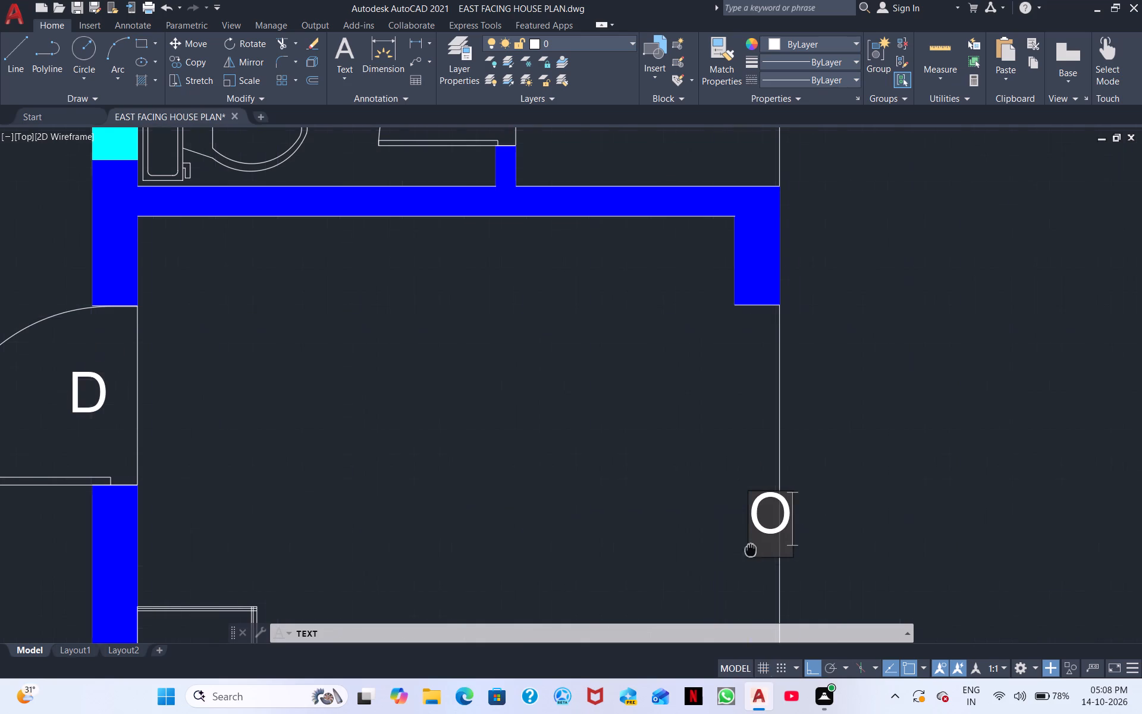
middle_drag(751, 549, 869, 238)
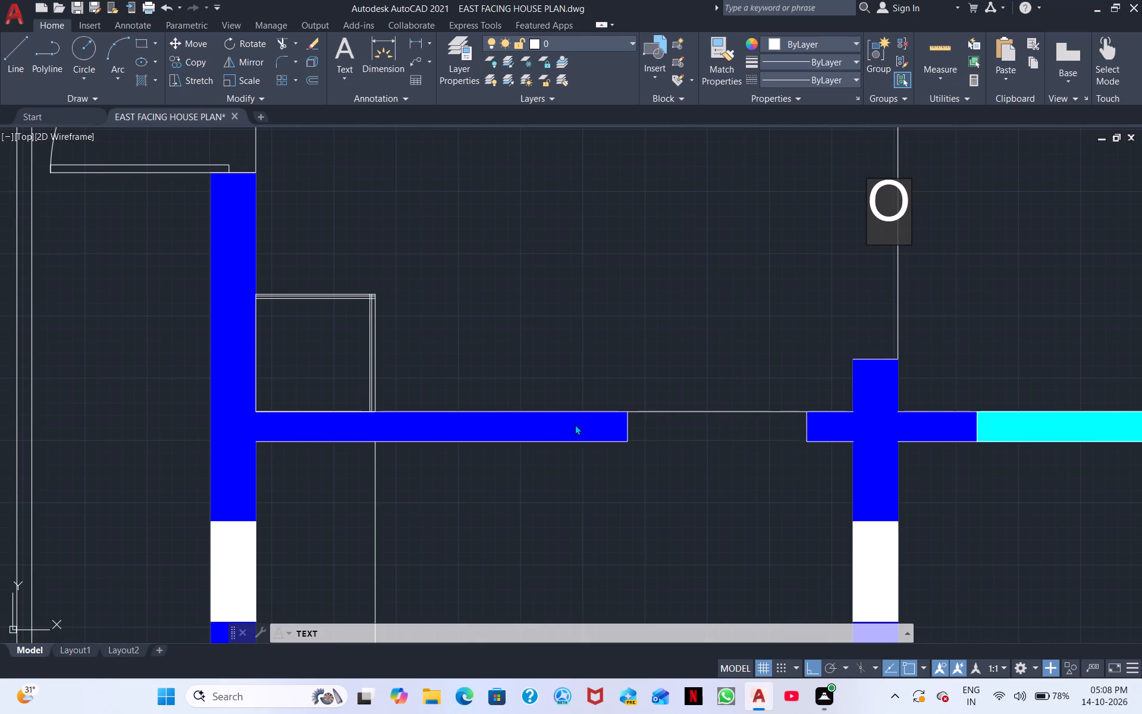
click(672, 427)
click(685, 444)
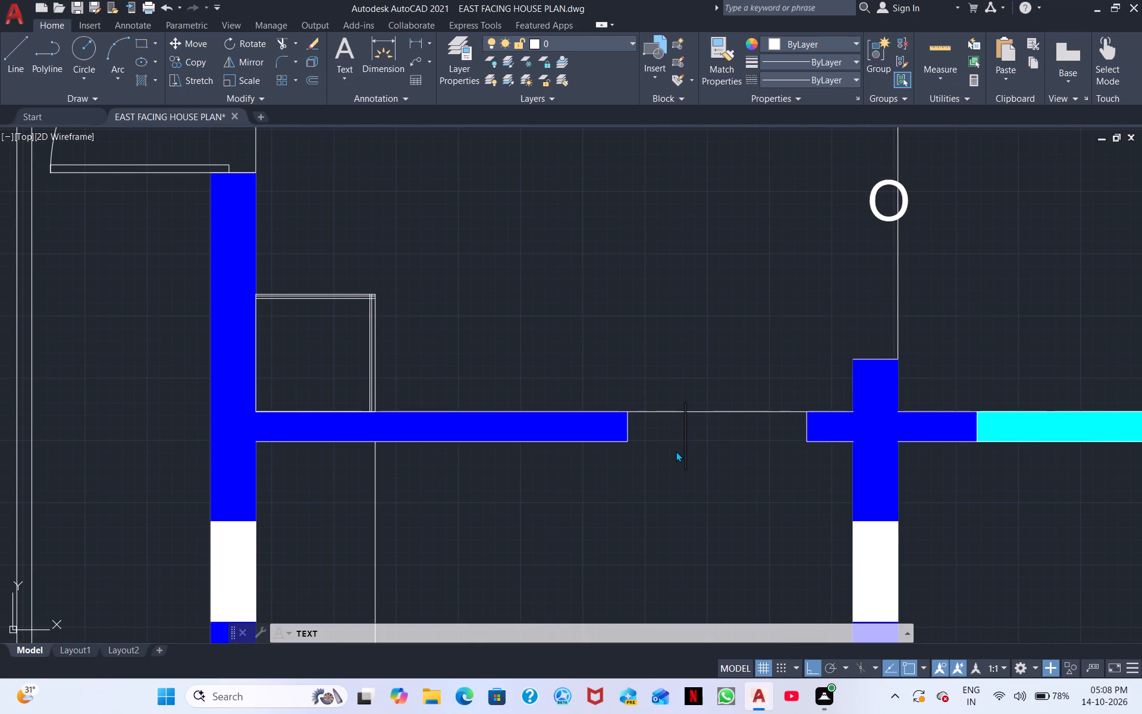
click(676, 451)
click(675, 458)
drag(673, 466, 676, 484)
key(o)
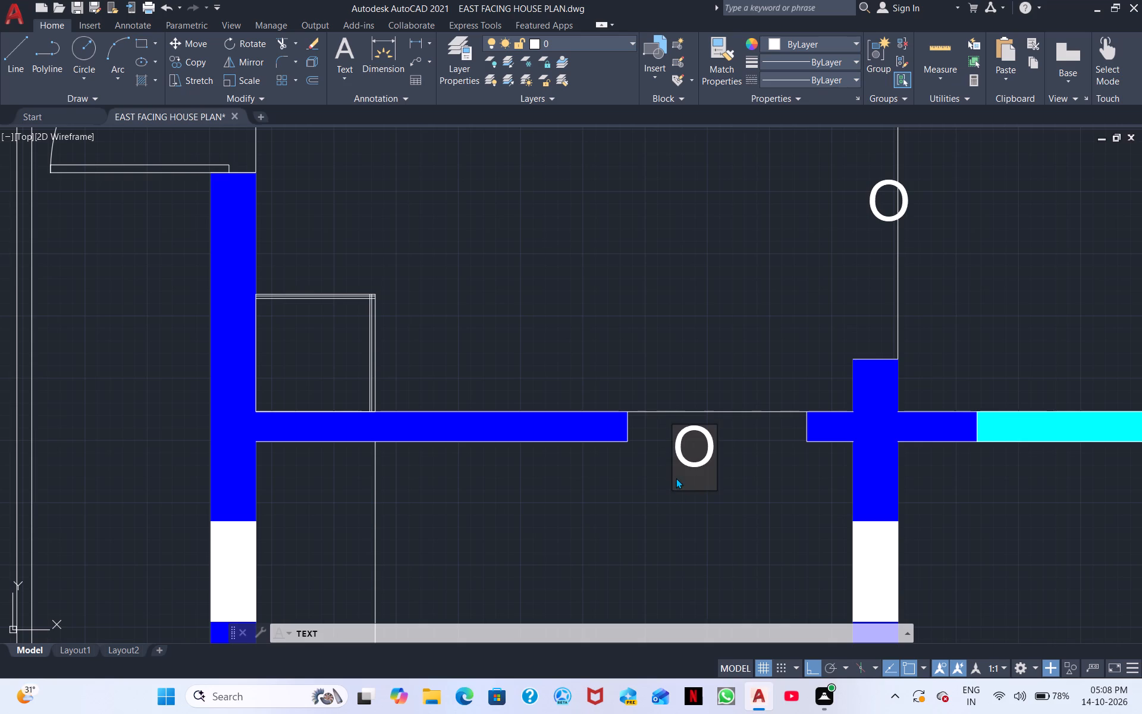
Label the window in the west wall of the room with the stove and sink with W.
middle_drag(620, 527, 651, 336)
scroll(581, 468, down, 1)
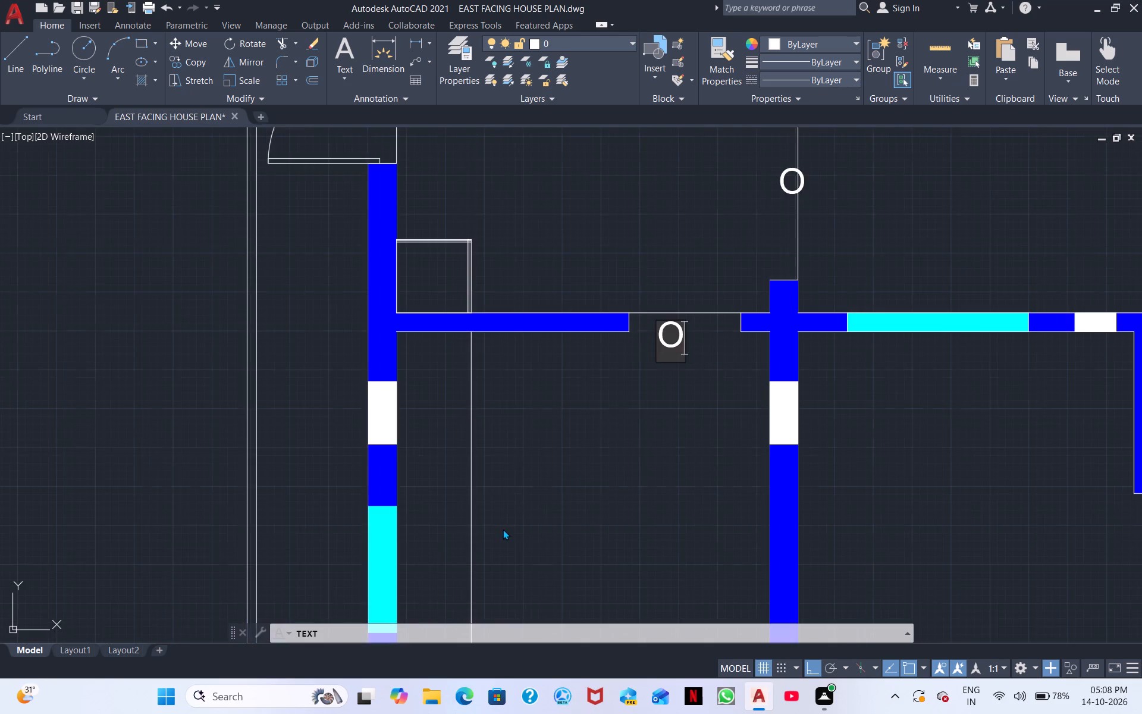
middle_drag(503, 529, 581, 353)
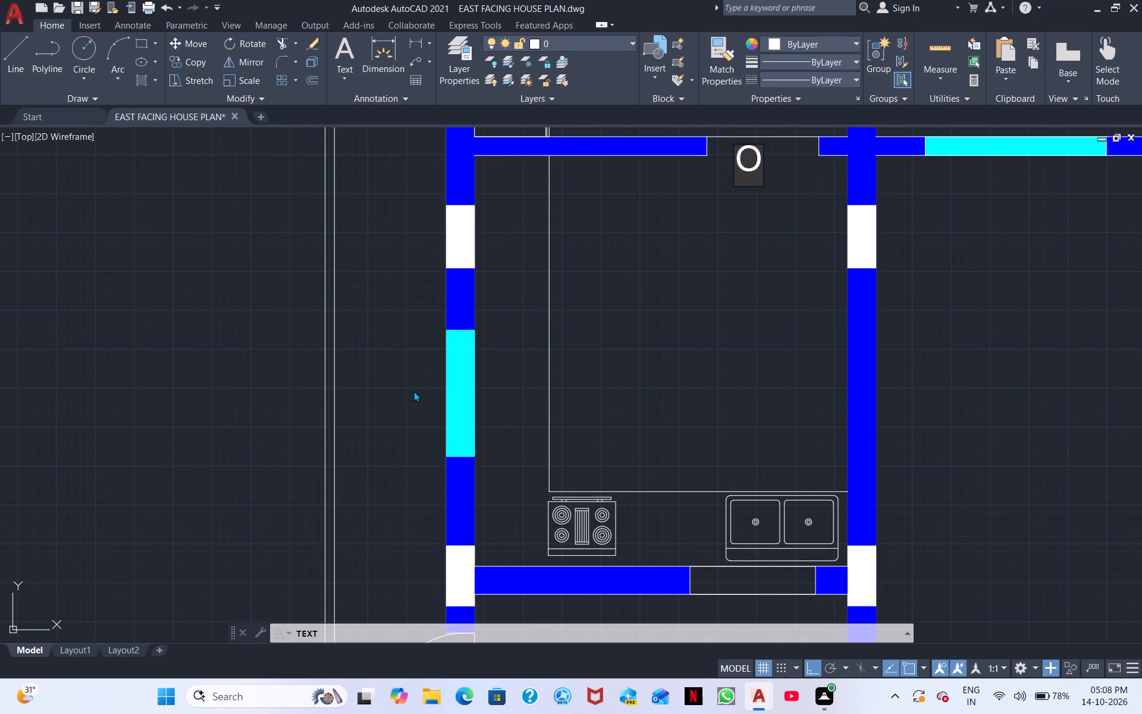
click(416, 394)
key(w)
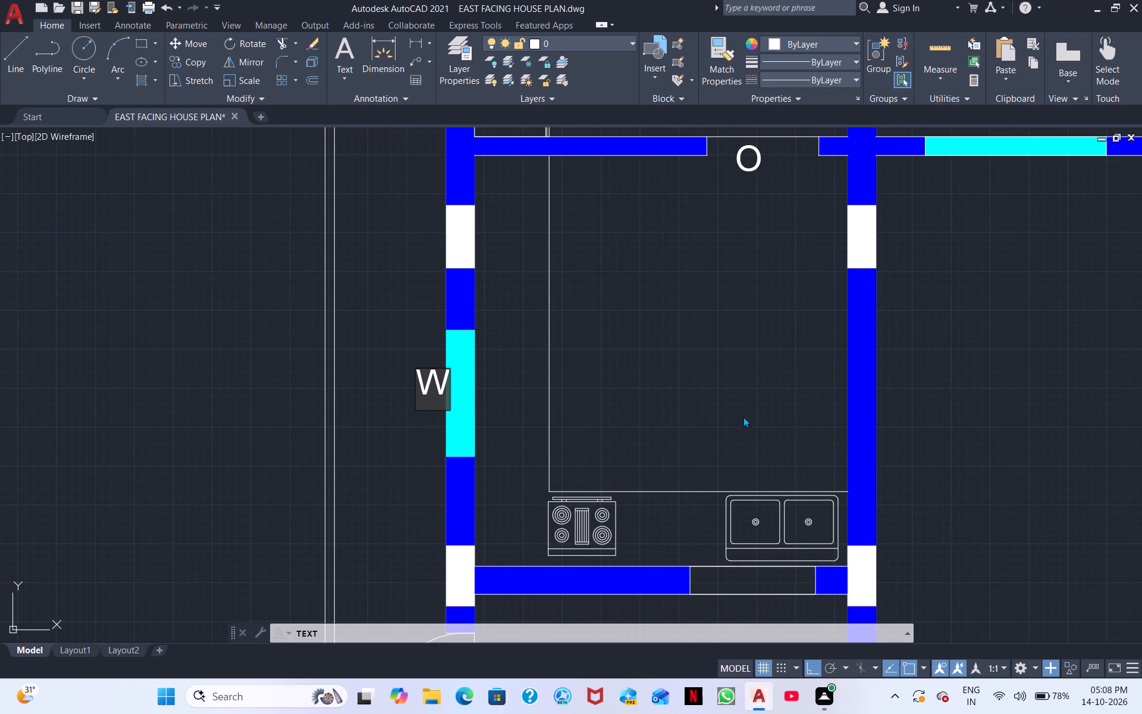
Label the room with the stove and double sink with two lines of text, KITCHEN and 10'X11'.
click(592, 297)
text(KITCHEN)
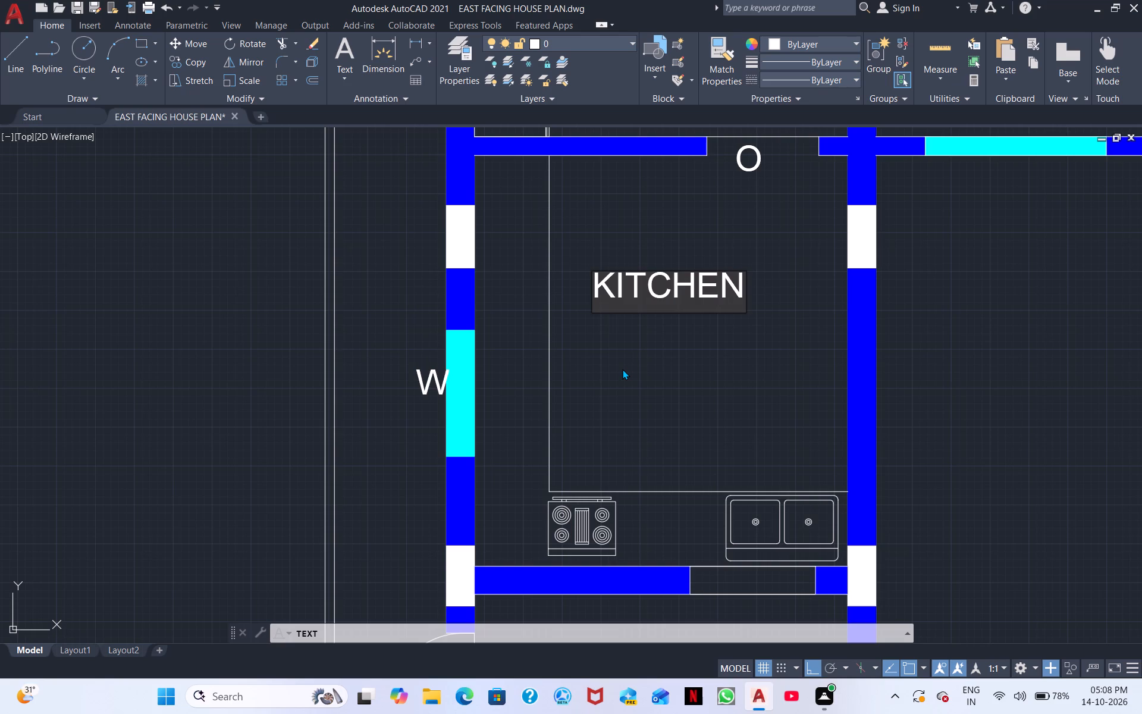
key(Return)
text(10)
key(apostrophe)
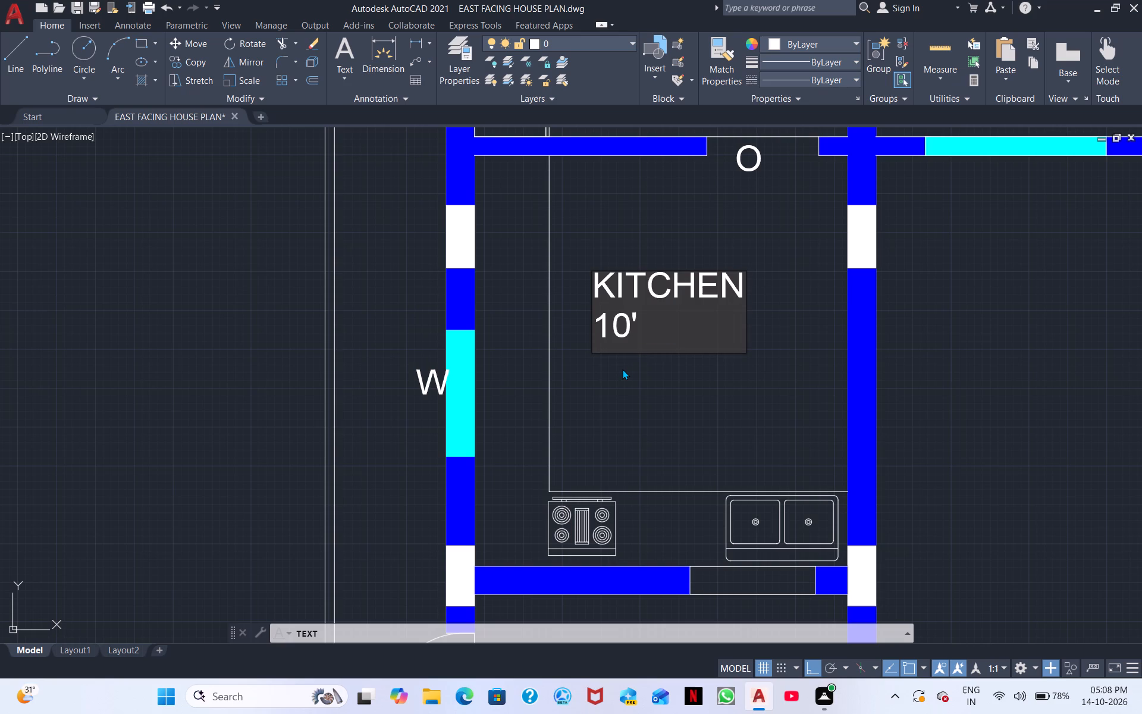
text(X11)
key(apostrophe)
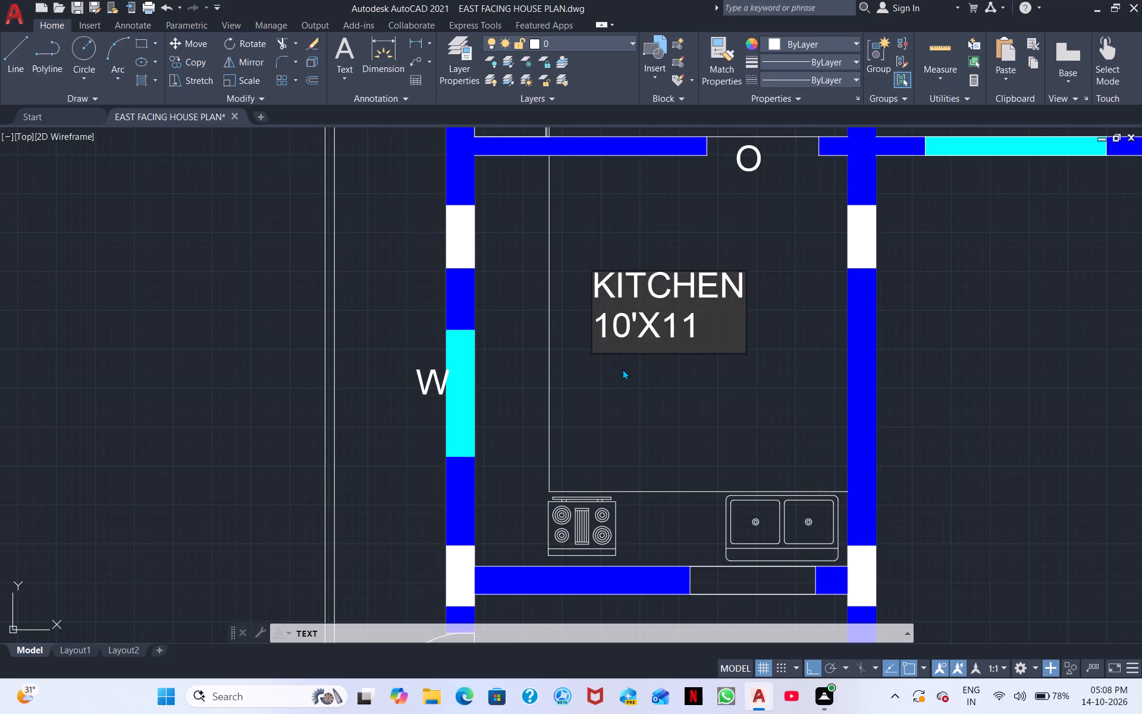
Label the door between the northeast bedroom and the large central room, beside the small corner rectangle, with D.
middle_drag(597, 496, 596, 411)
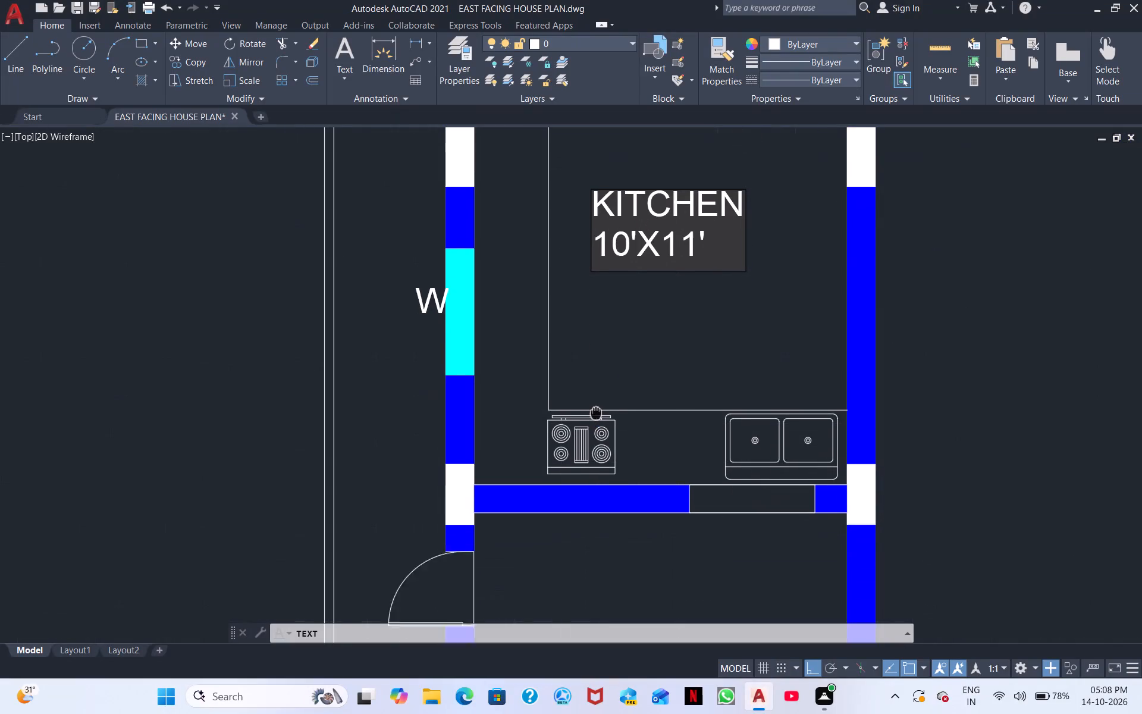
middle_drag(596, 411, 595, 388)
middle_drag(613, 494, 626, 425)
middle_drag(604, 509, 616, 466)
middle_drag(607, 511, 624, 453)
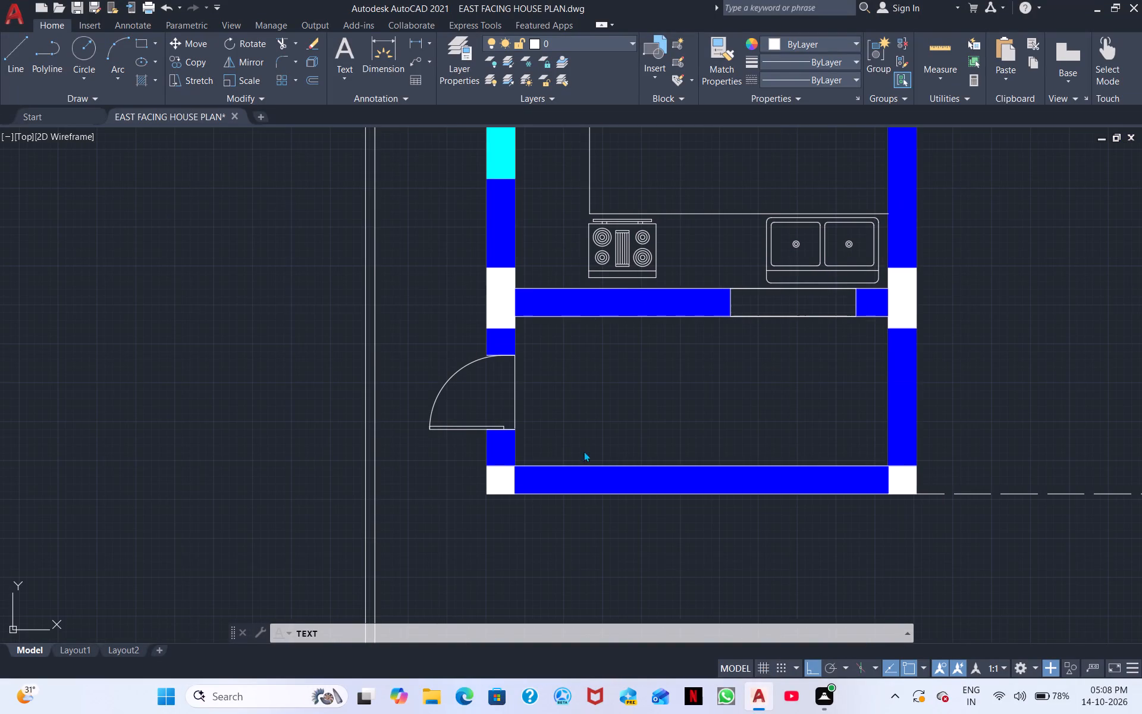
middle_drag(600, 406, 598, 449)
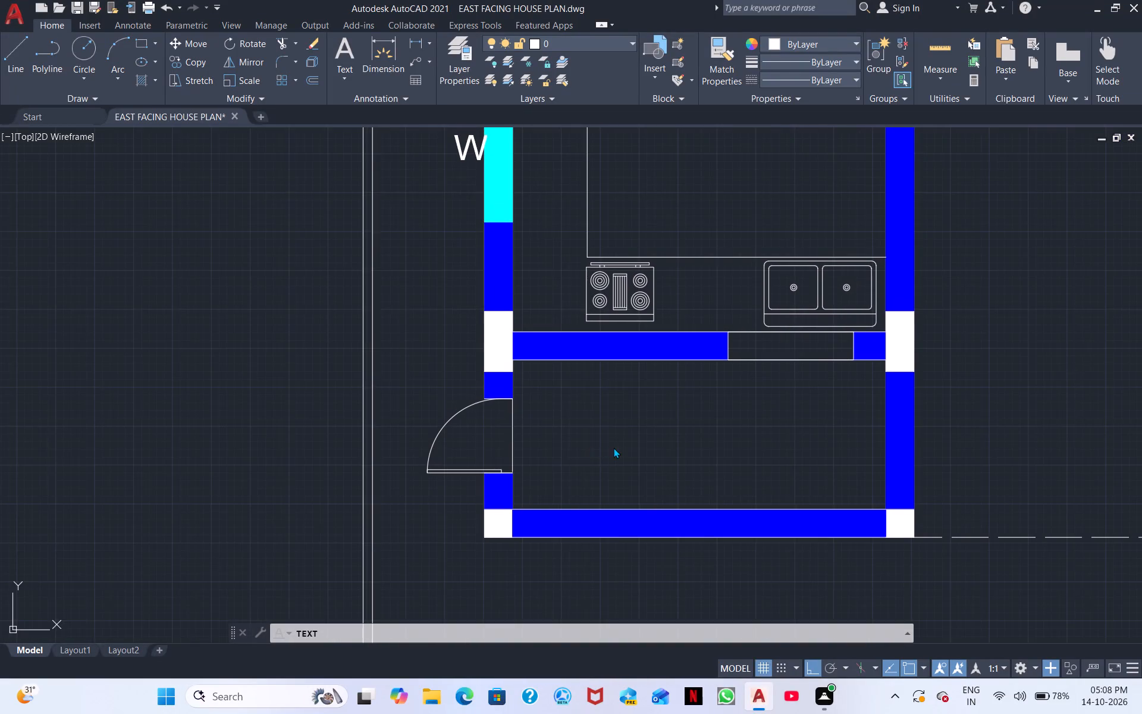
middle_drag(614, 446, 262, 530)
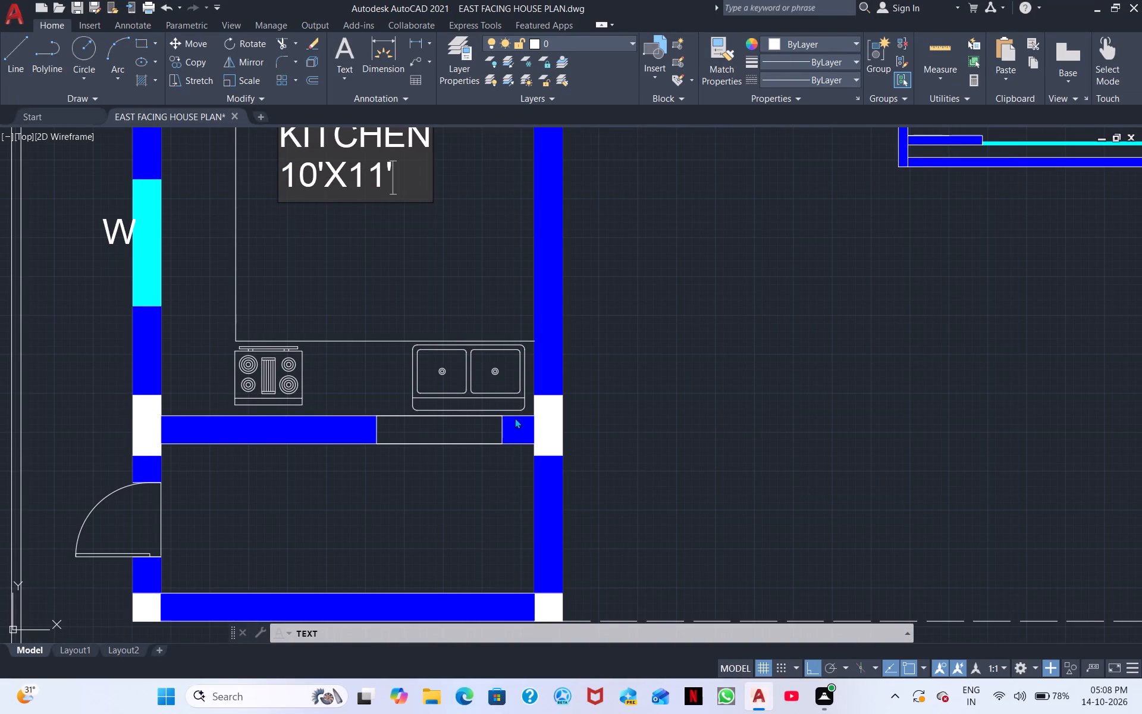
middle_drag(514, 418, 542, 588)
middle_drag(572, 478, 565, 559)
scroll(644, 444, down, 2)
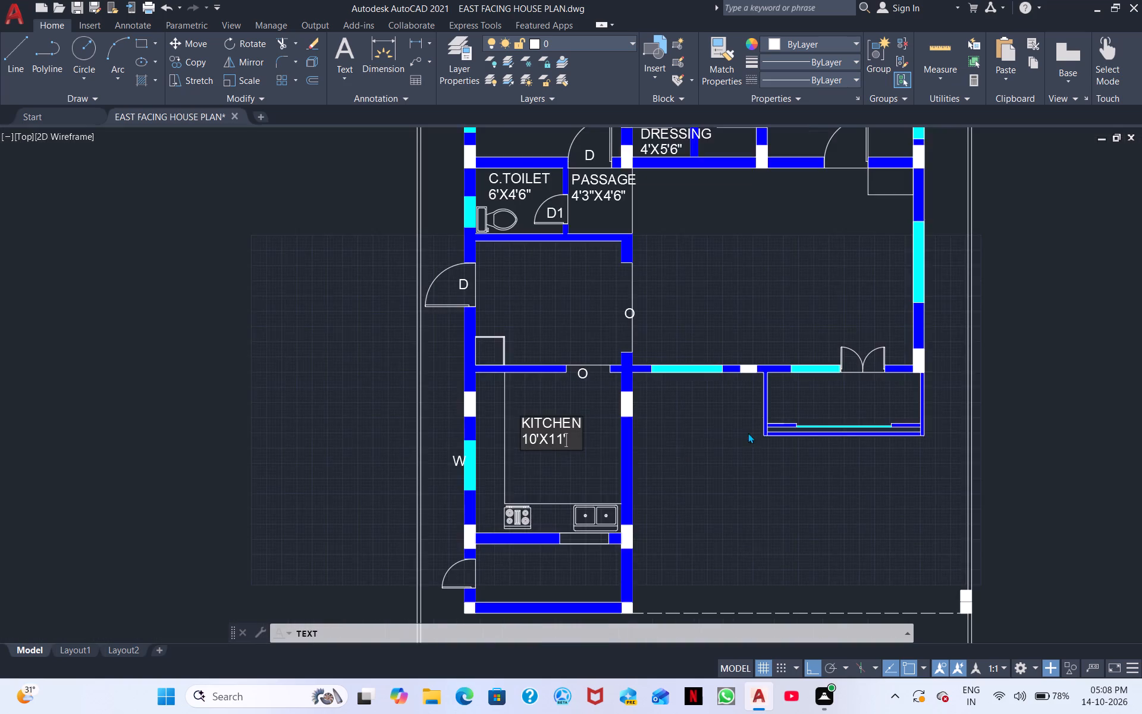
middle_drag(809, 419, 623, 531)
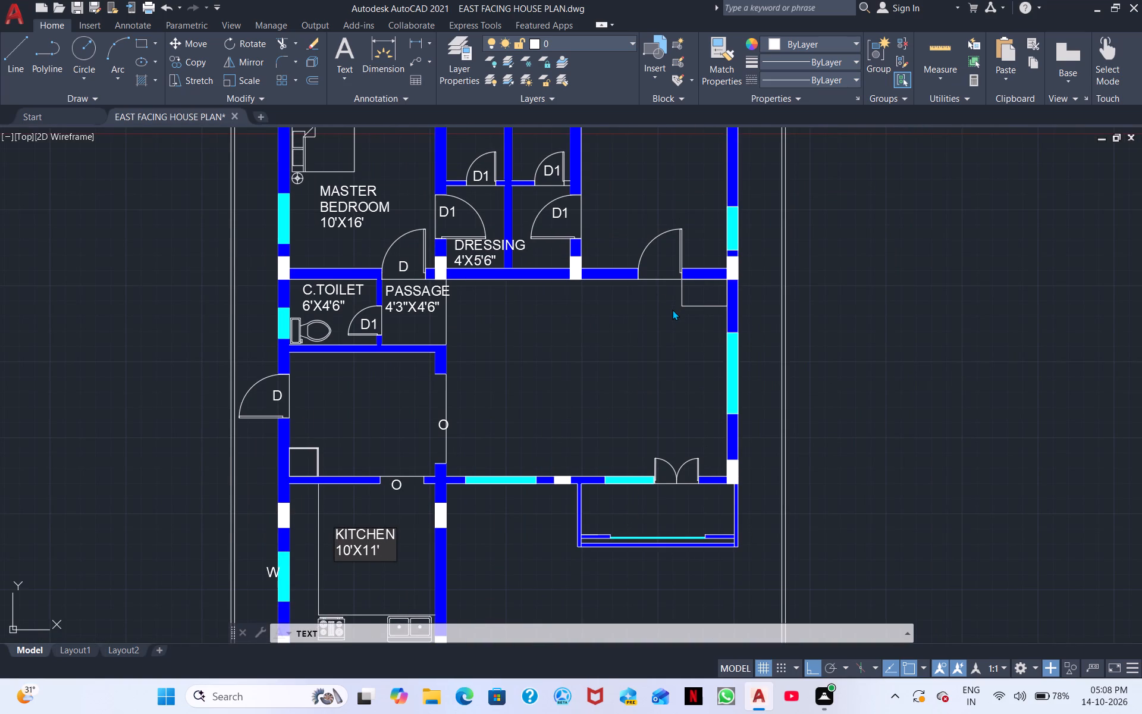
click(650, 268)
key(d)
Label the small rectangle in the northeast corner of the large central room with PUJA.
click(684, 295)
text(PUJA)
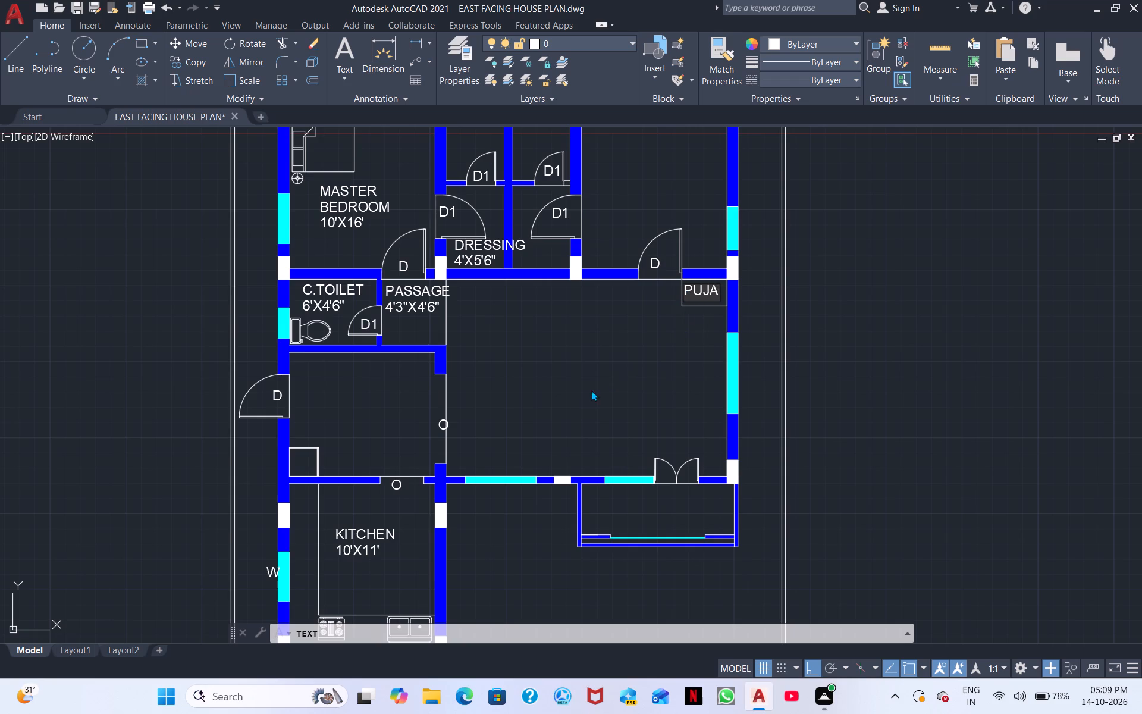
Label the large central room with two lines of text, LIVING ROOM and 19'3" X 16'.
click(495, 356)
text(LIVING)
key(space)
text(ARES)
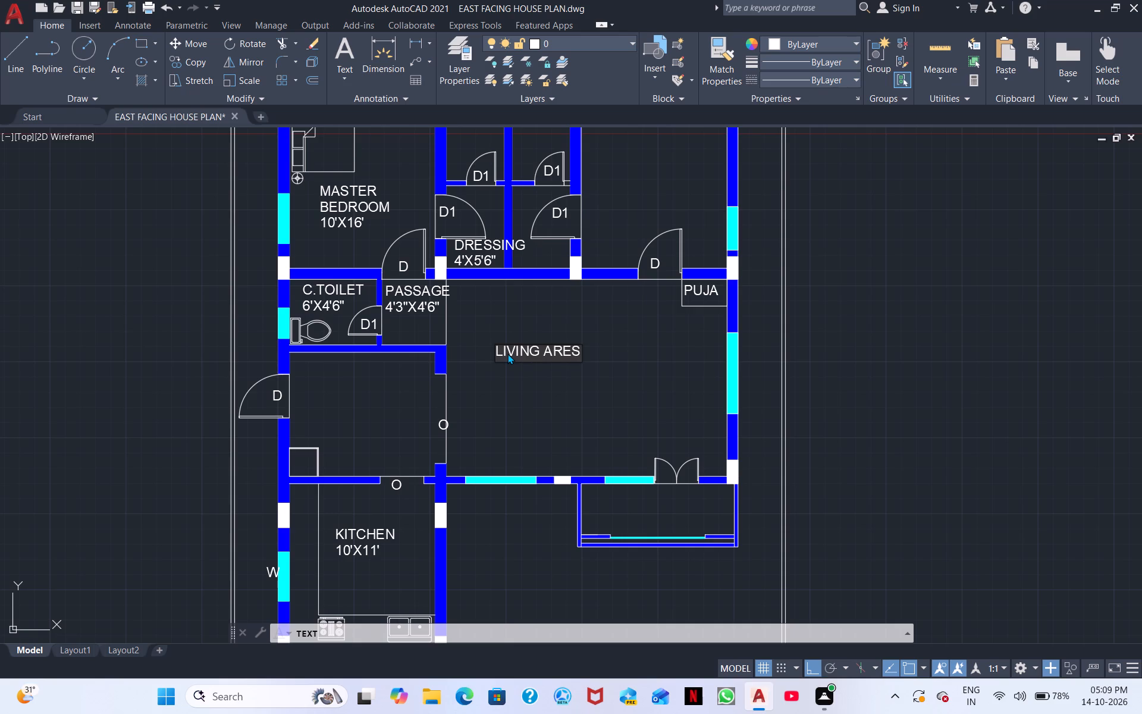
key(BackSpace)
key(BackSpace)
key(BackSpace)
key(BackSpace)
text(ROOM)
key(Return)
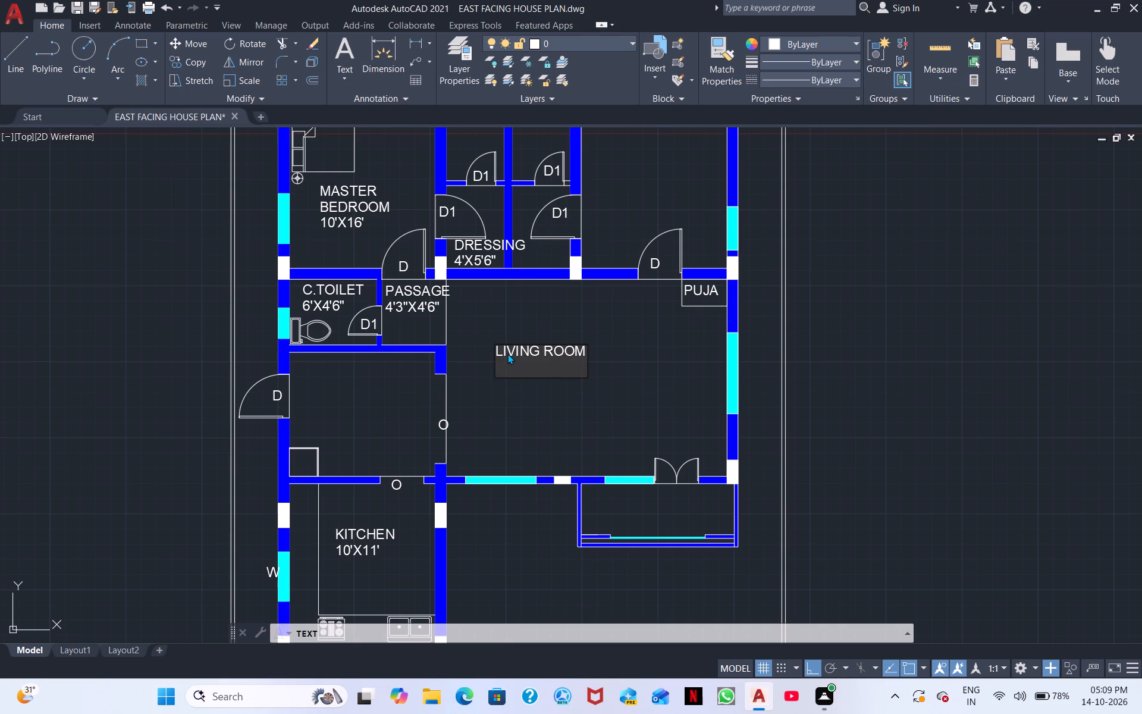
text(19'3)
key(shift+quotedbl)
key(space)
text(X)
key(space)
text(16')
Label the double-leaf entrance door in the living room's south wall with MD, just above its swing arcs.
click(670, 452)
scroll(667, 453, up, 1)
middle_drag(660, 467, 660, 466)
scroll(660, 465, up, 1)
middle_drag(660, 466, 661, 446)
click(667, 436)
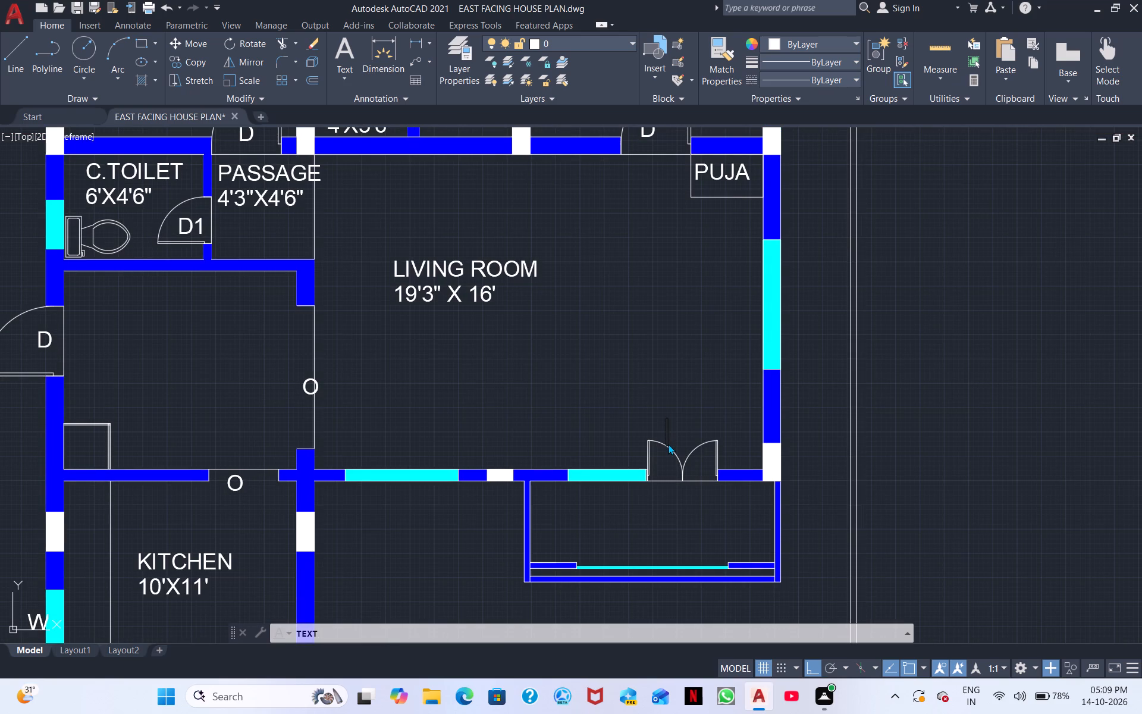
text(MD)
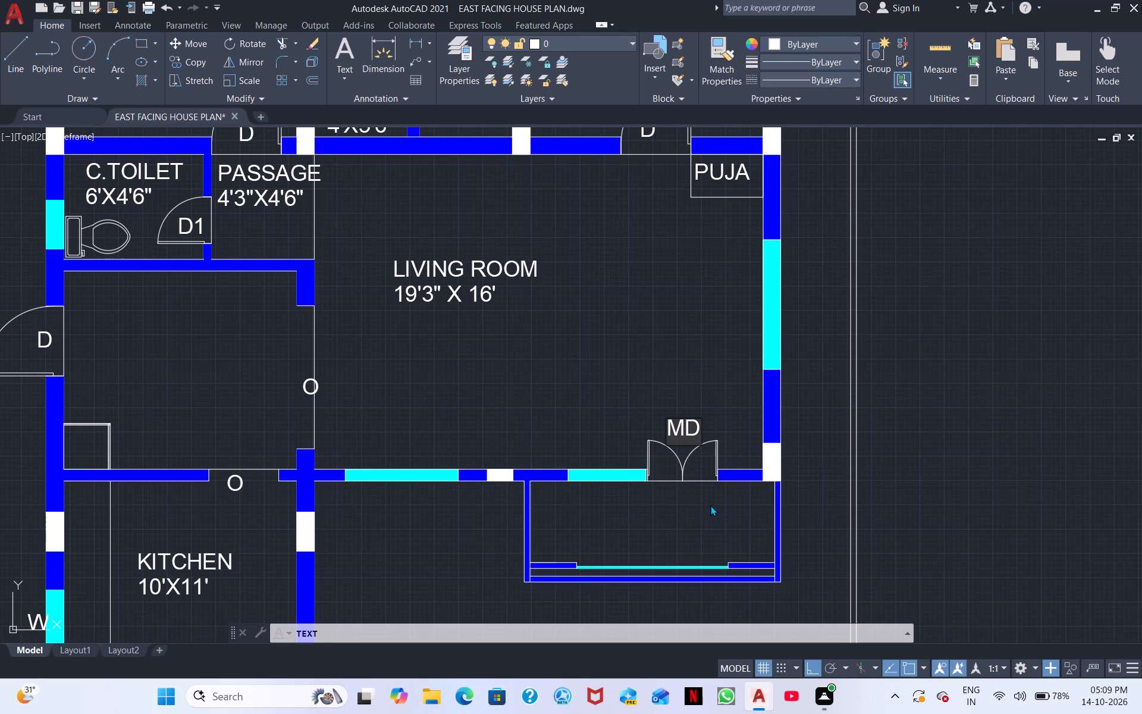
Label the window directly west of the MD door with LW, just below the wall.
click(582, 485)
scroll(564, 497, up, 3)
click(602, 455)
drag(607, 463, 607, 473)
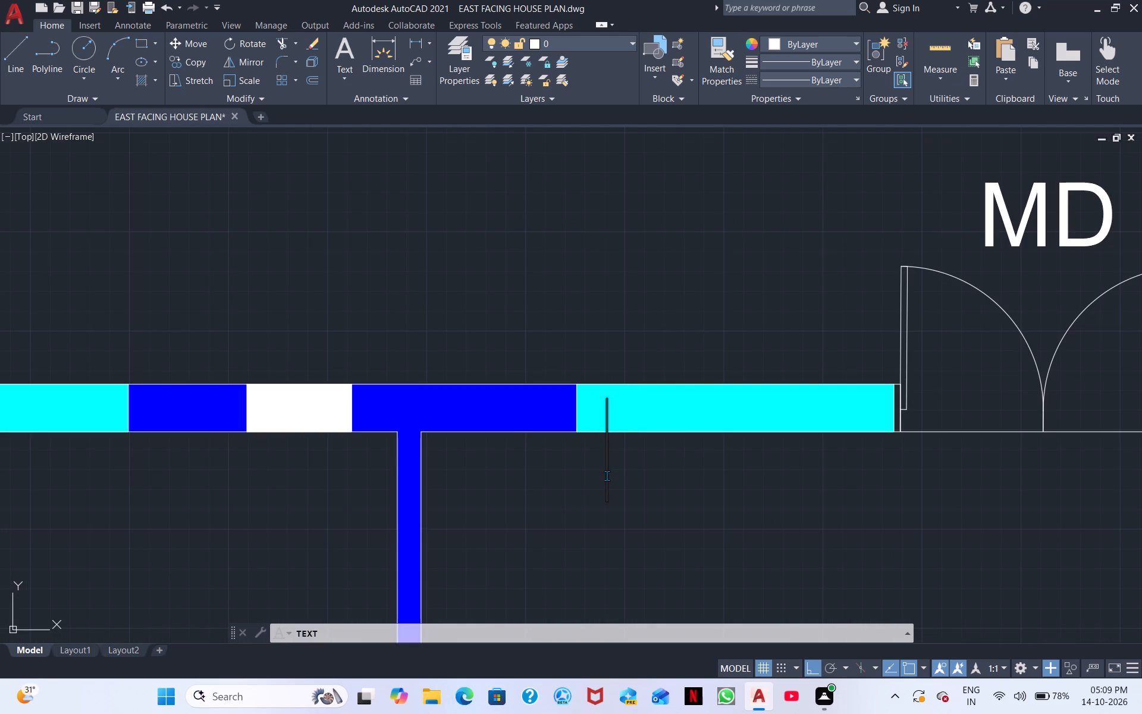
drag(607, 475, 605, 484)
click(597, 493)
click(598, 499)
text(LW)
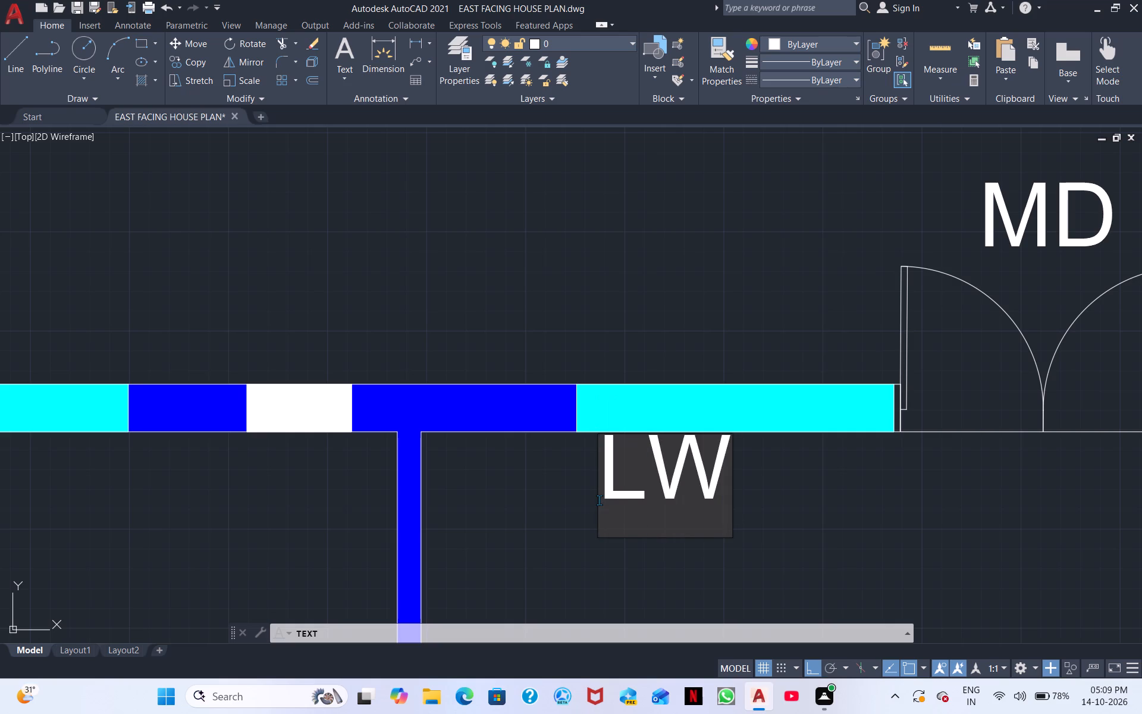
Label the small room outside the MD door with two lines of text, SITOUT and 9'6"X3'6".
middle_drag(607, 509, 583, 414)
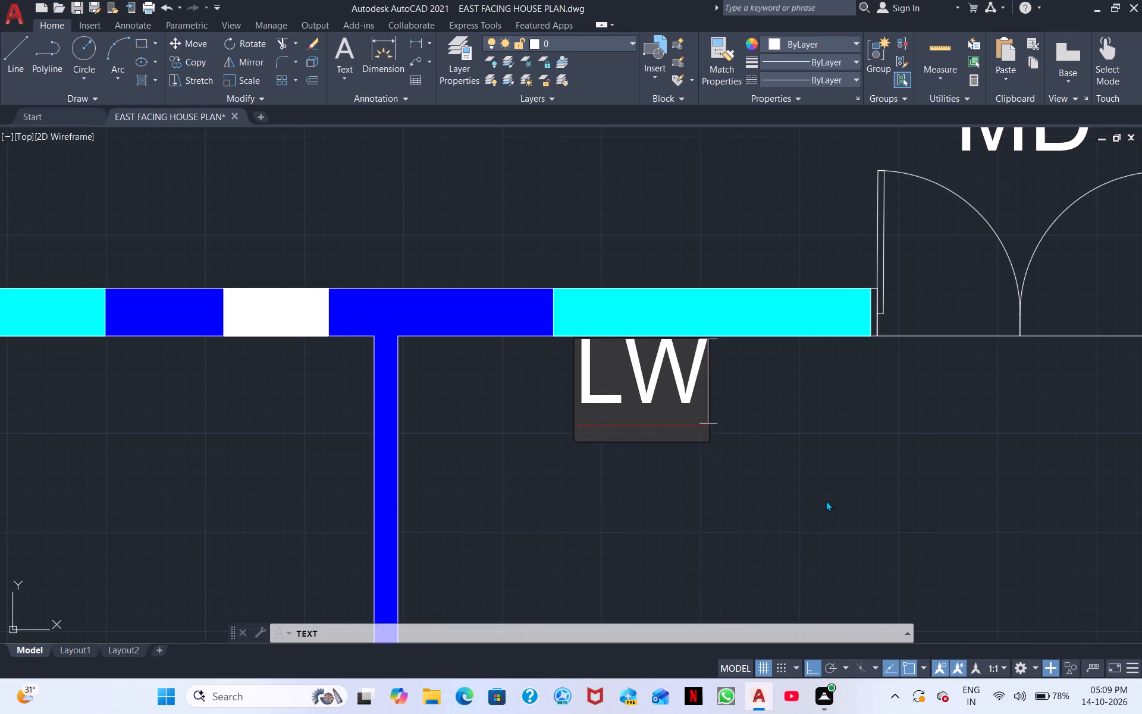
click(801, 474)
middle_drag(810, 468, 696, 399)
click(708, 419)
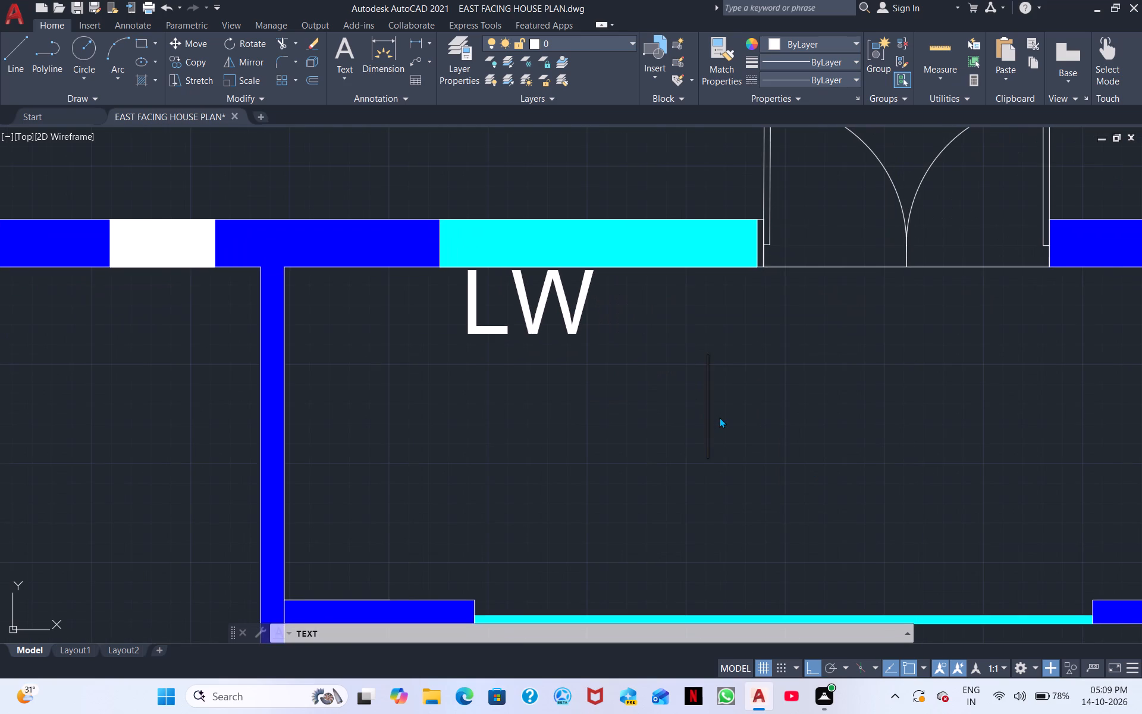
key(s)
text(ITOUT)
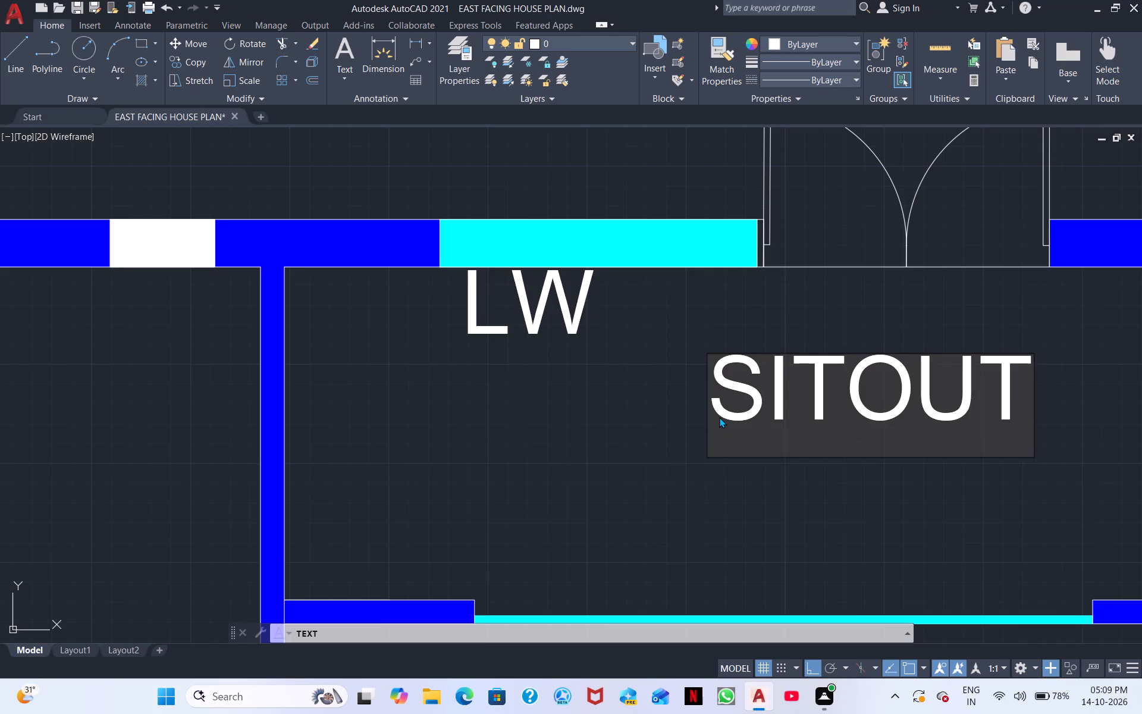
key(Return)
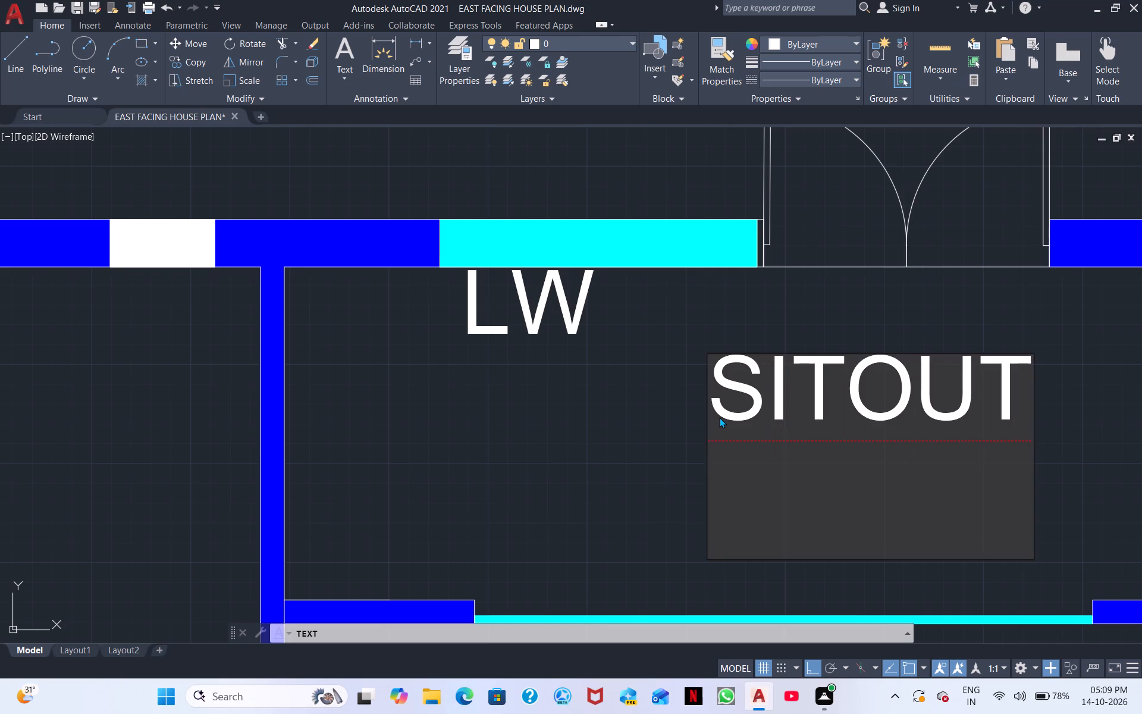
text(9')
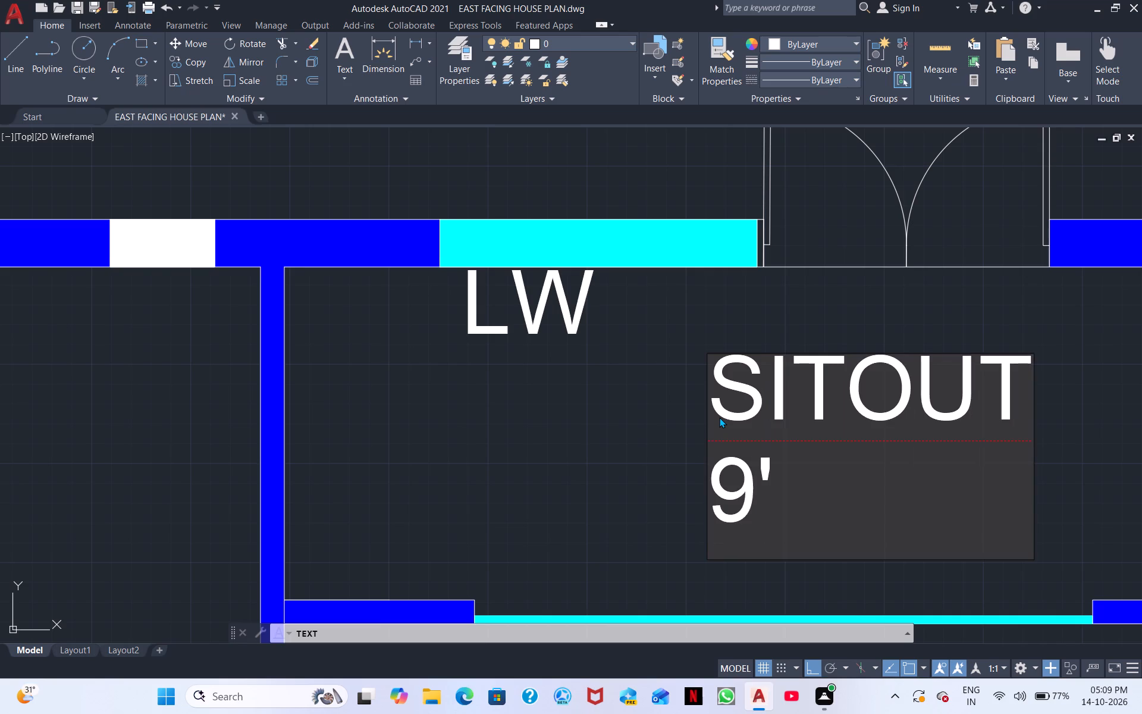
key(6)
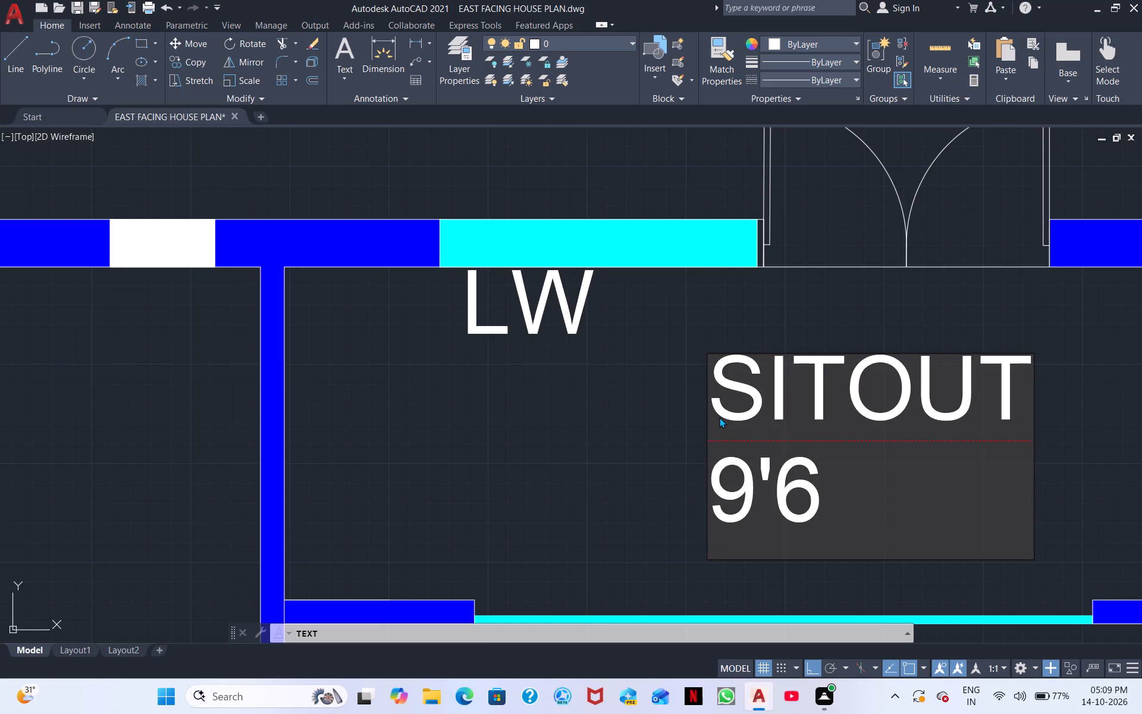
key(apostrophe)
key(BackSpace)
key(shift+quotedbl)
key(x)
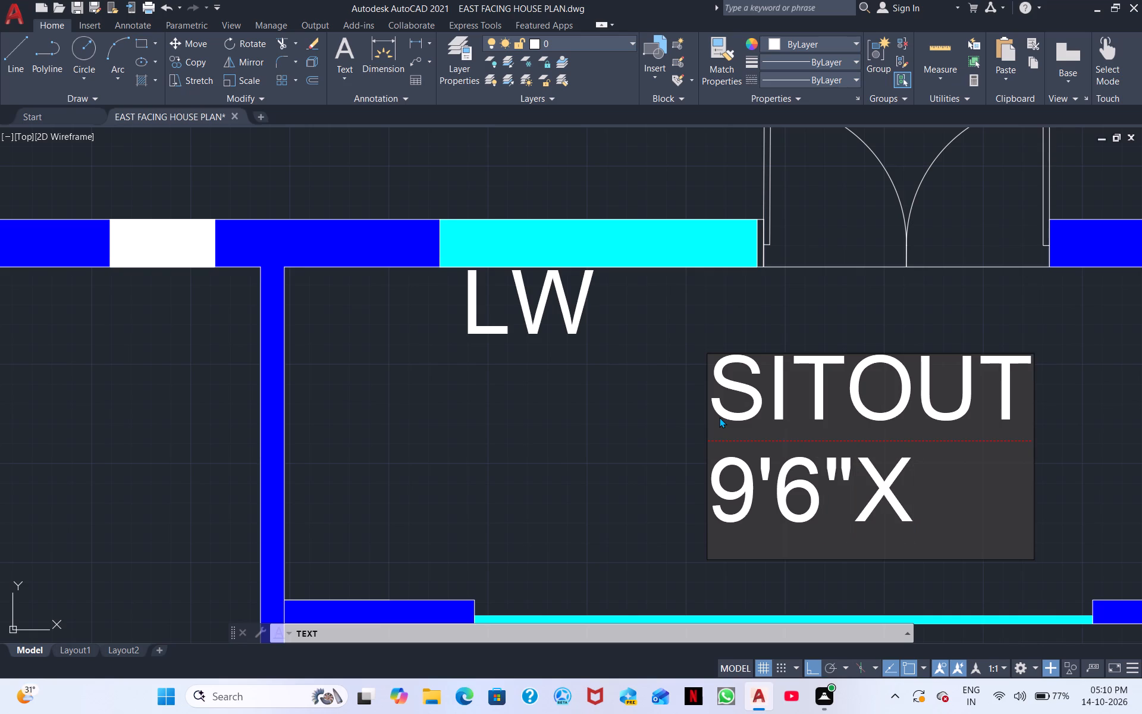
text(3'6")
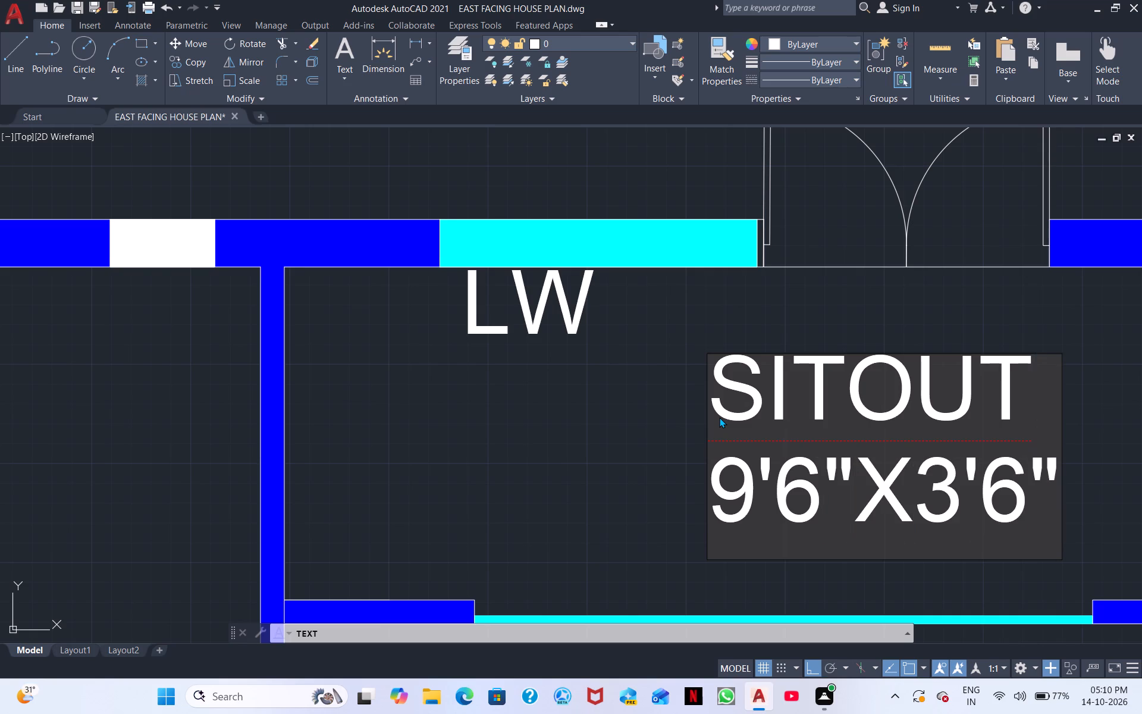
Label the thin cyan strip along the sitout's south side with GG, just above the strip.
middle_drag(719, 395, 746, 80)
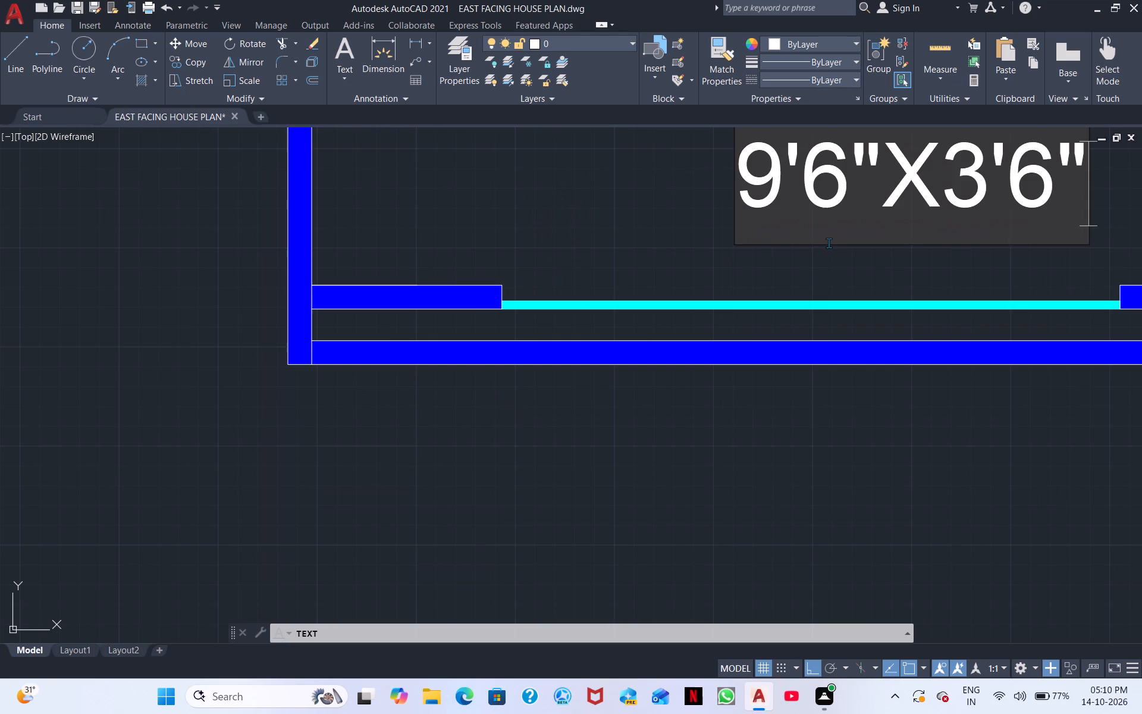
click(797, 276)
click(742, 278)
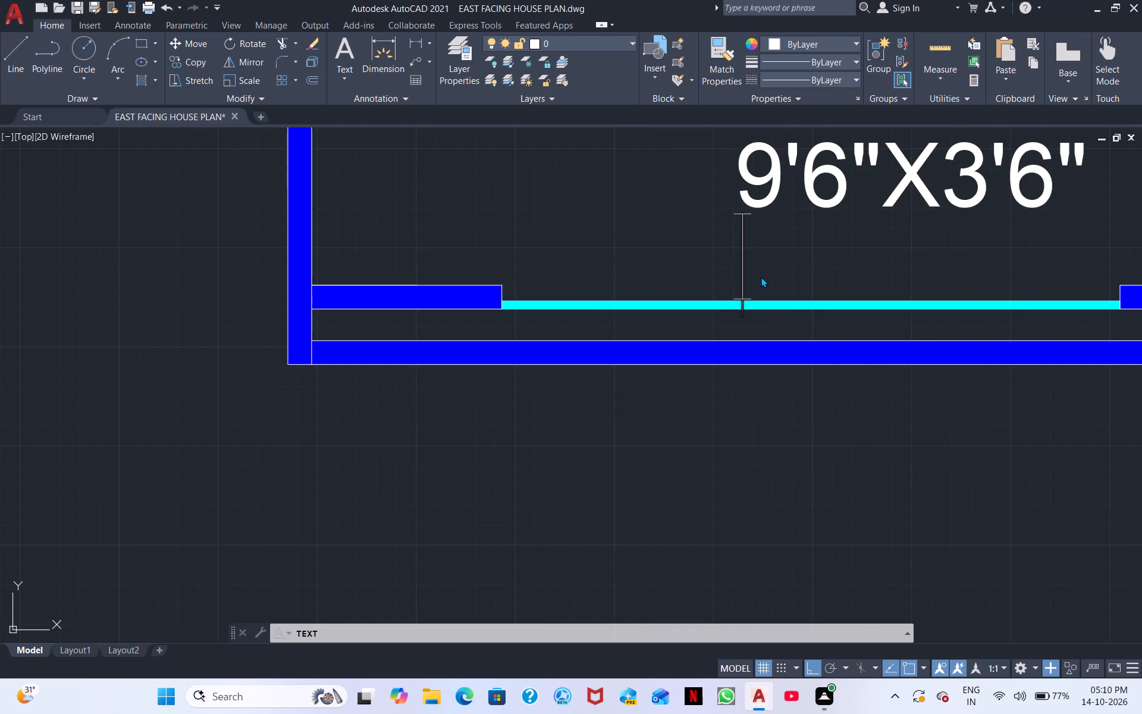
text(GG)
Label the open area south of the sitout with three lines of text: PORTICO/, CARPARKING and 22'X16'3".
scroll(903, 328, down, 2)
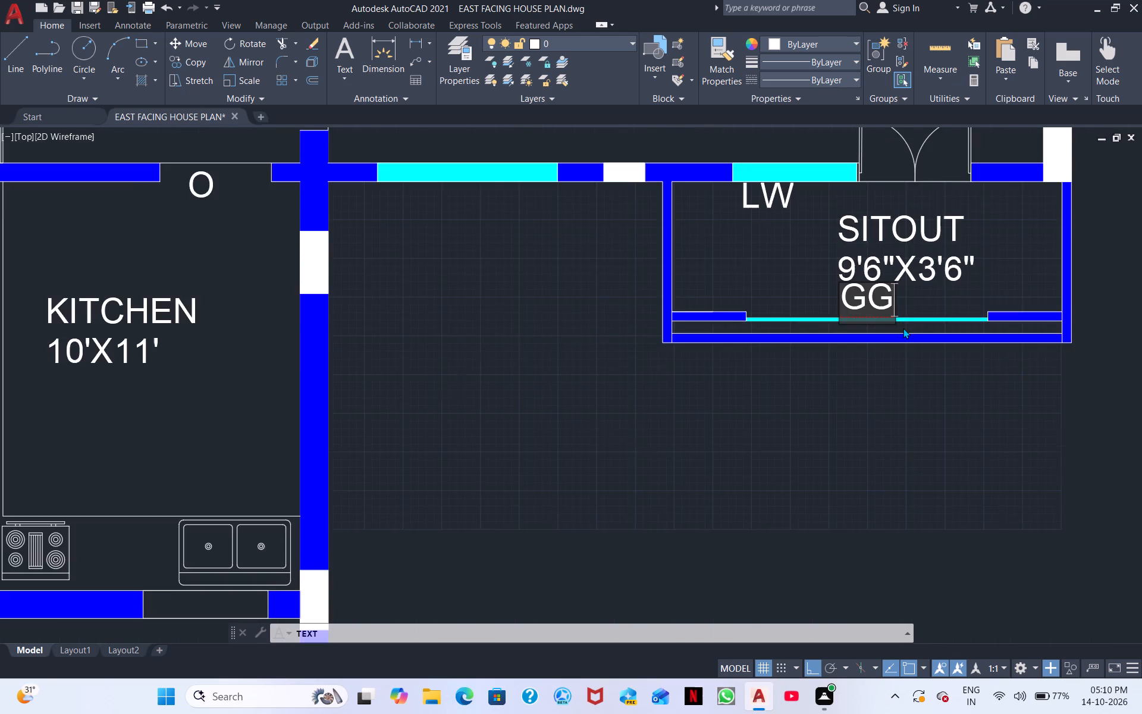
middle_drag(905, 328, 762, 312)
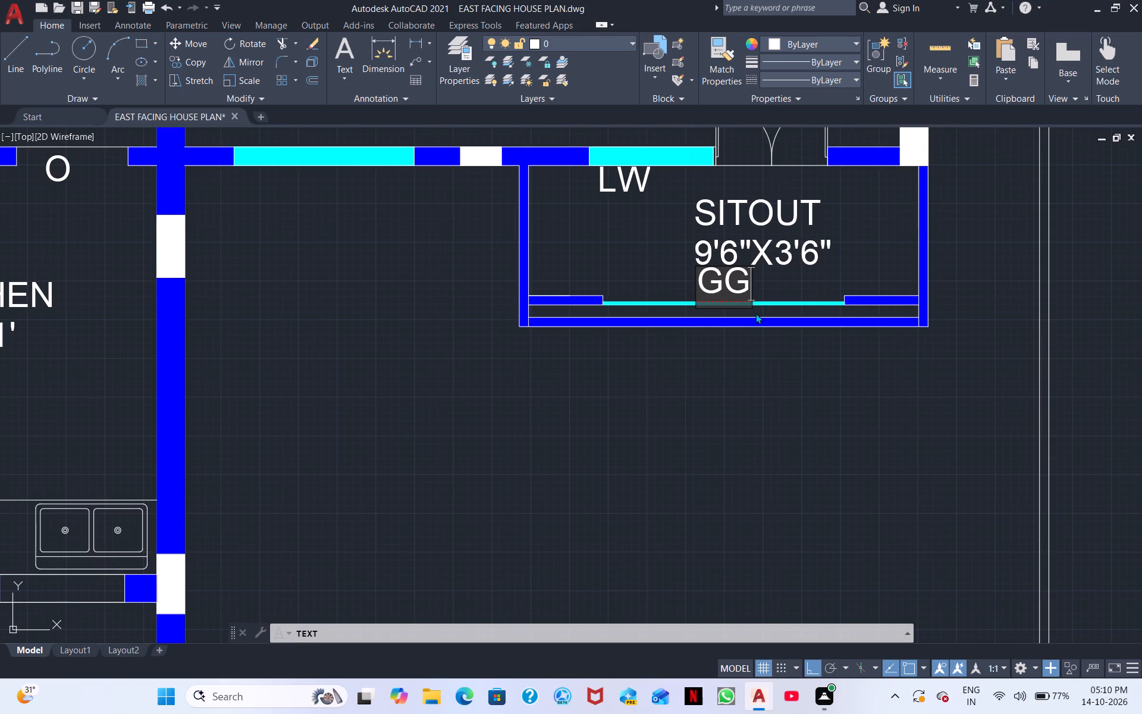
middle_drag(746, 405, 772, 324)
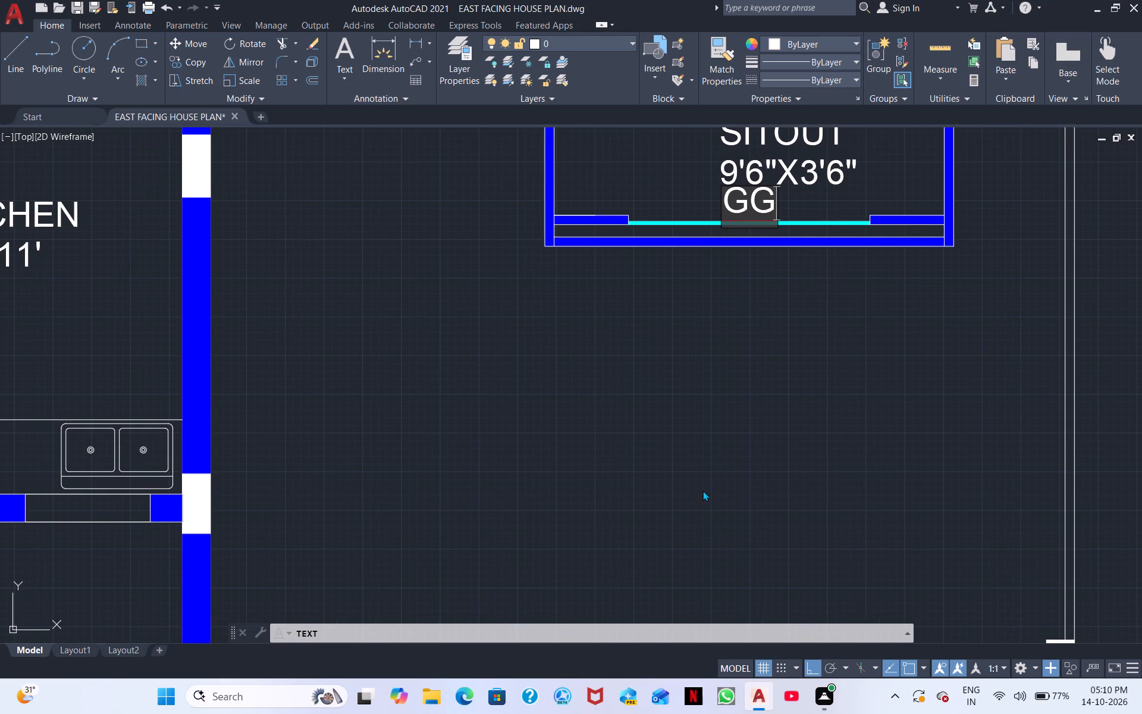
click(641, 306)
text(PO)
key(r)
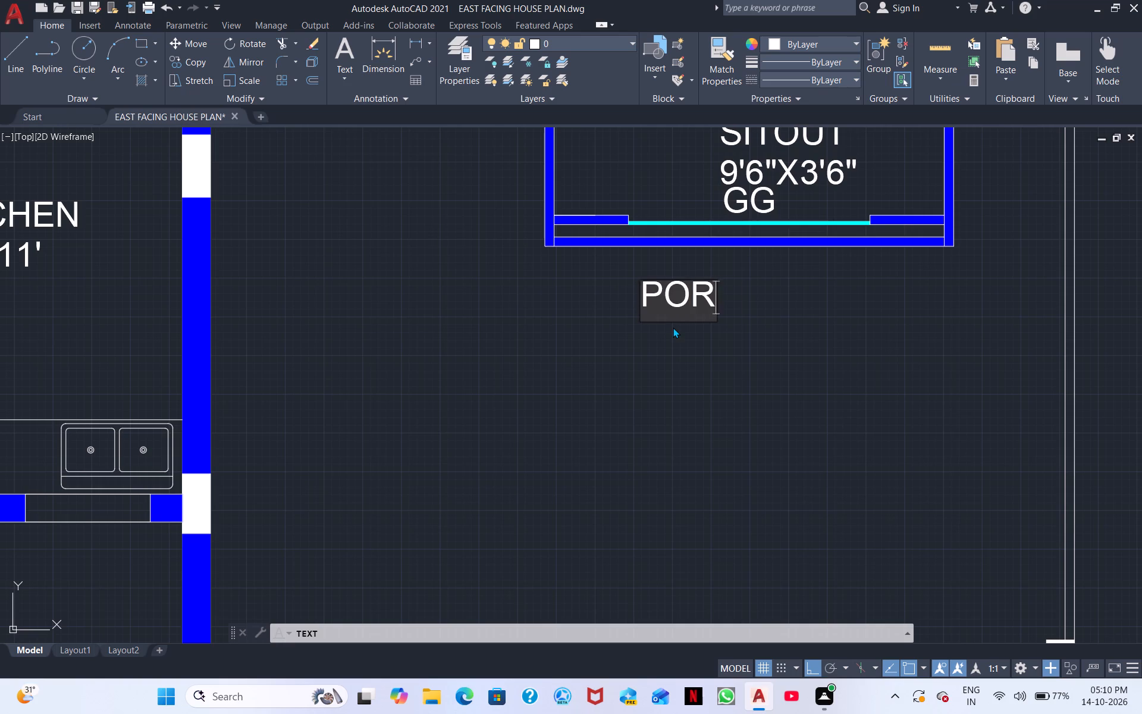
text(TICO)
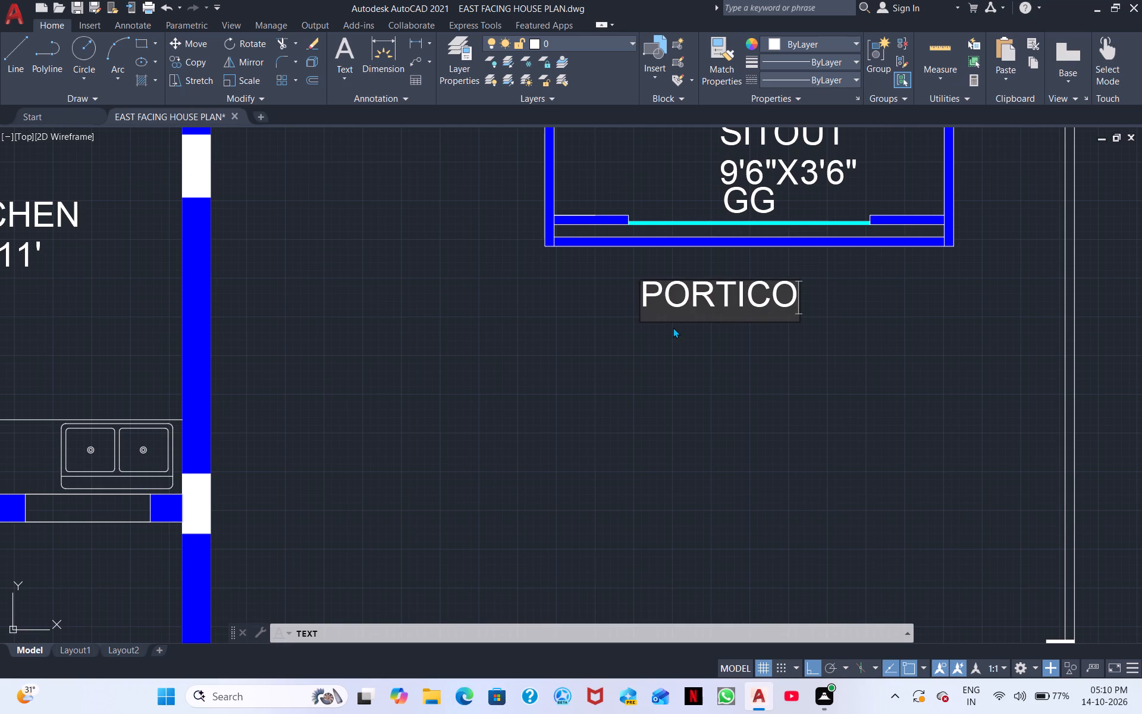
key(slash)
key(Return)
text(CAR)
text(PARKI)
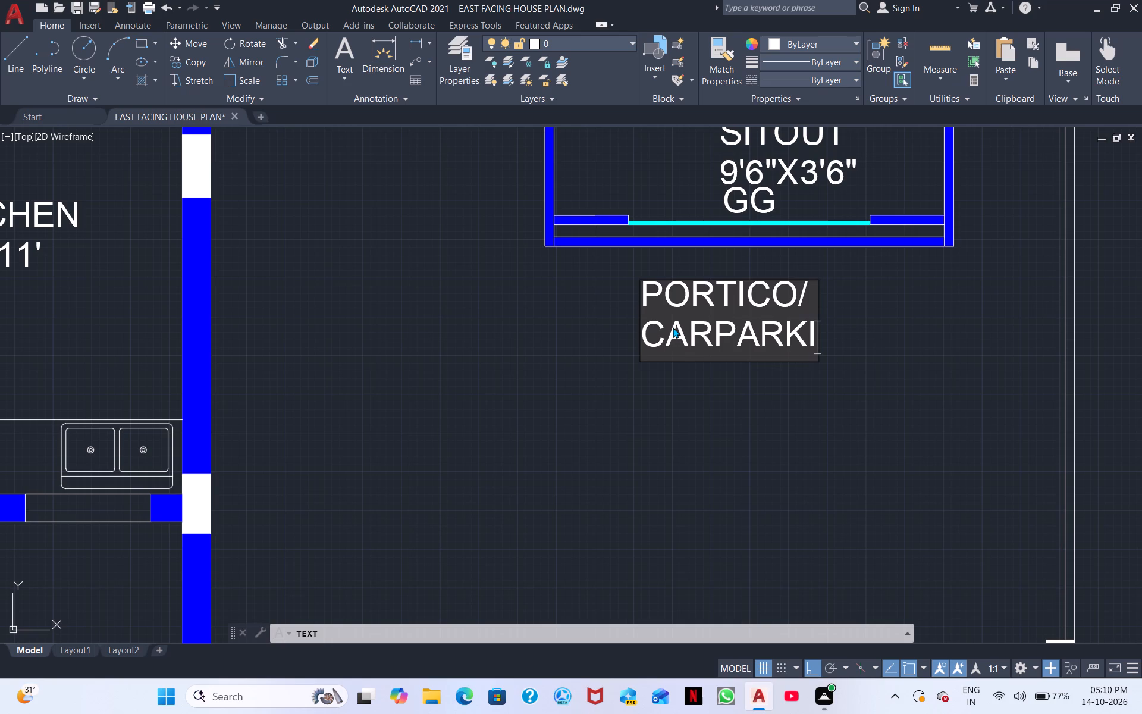
text(NG)
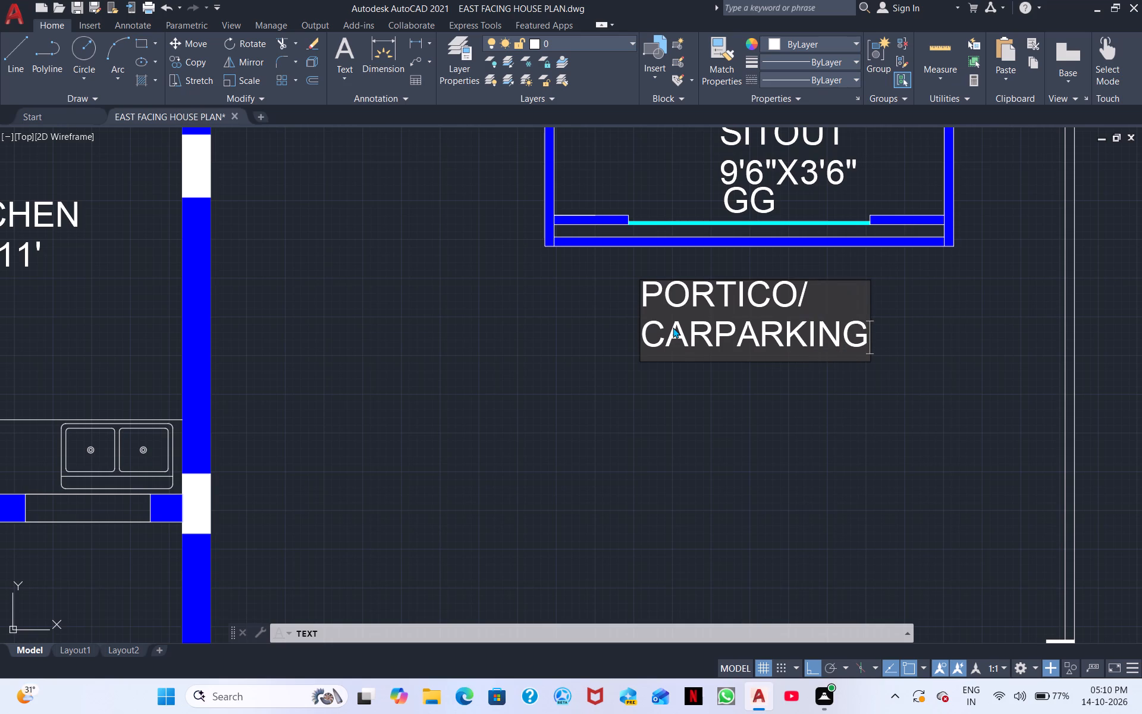
key(Return)
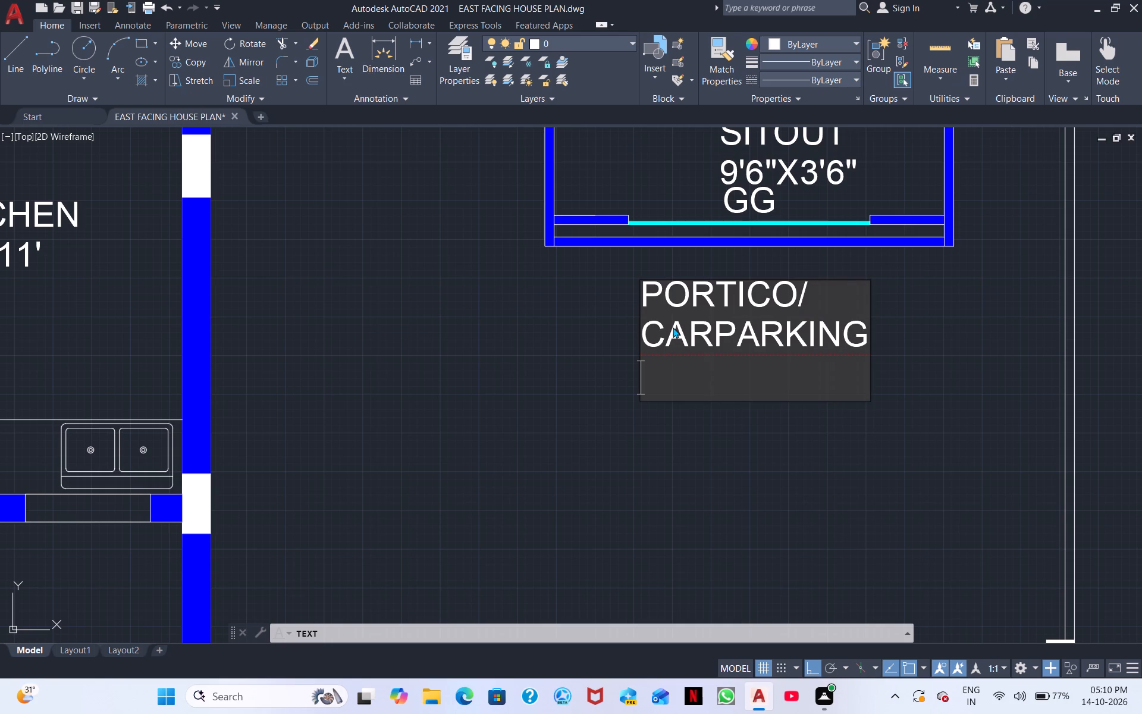
text(22')
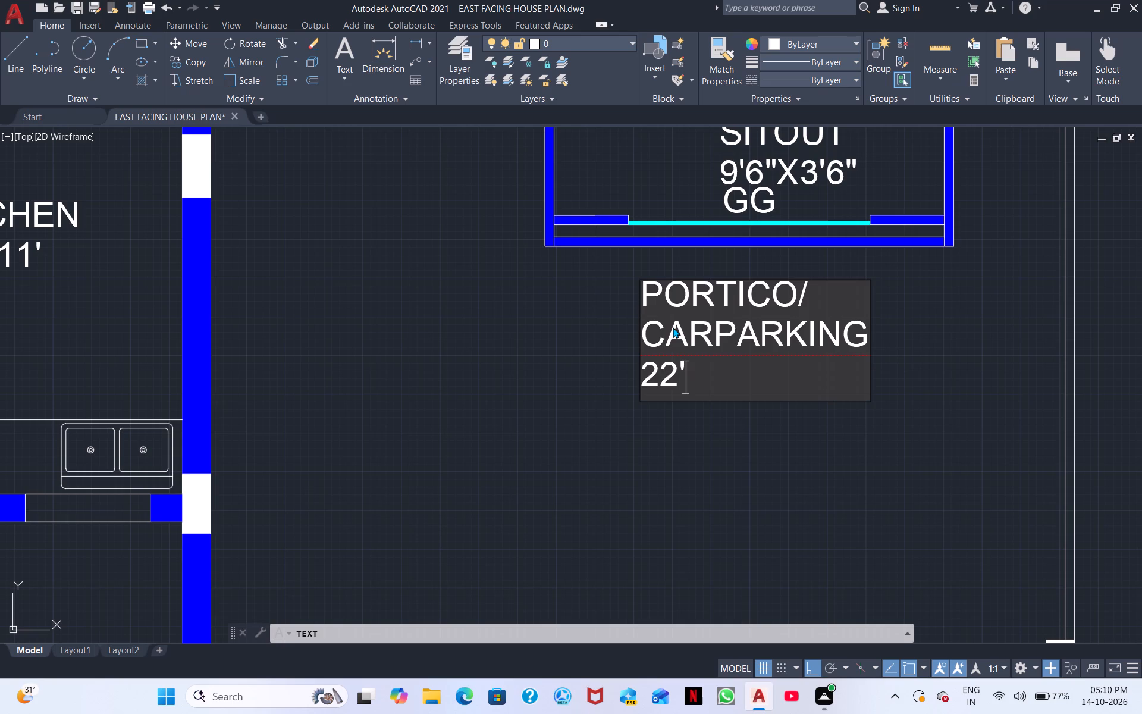
key(x)
text(16'3)
key(shift+quotedbl)
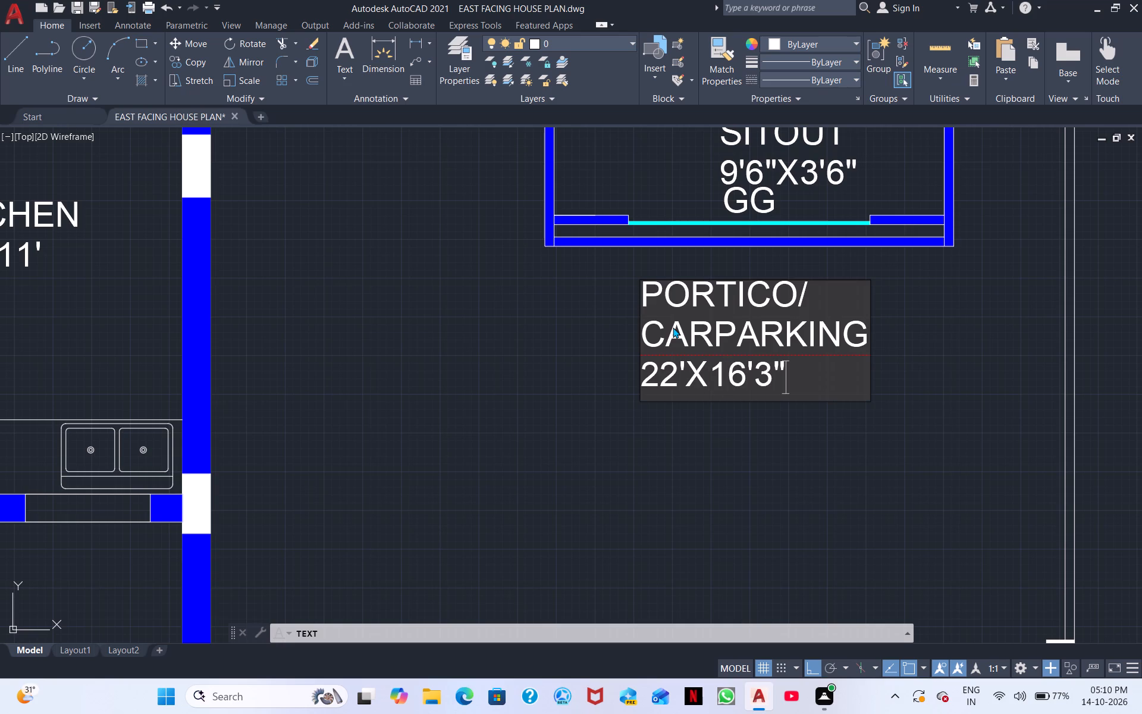
Label the wide window in the living room's south wall, just east of the kitchen, with W1 below the wall.
middle_drag(805, 415, 795, 345)
middle_drag(660, 411, 813, 356)
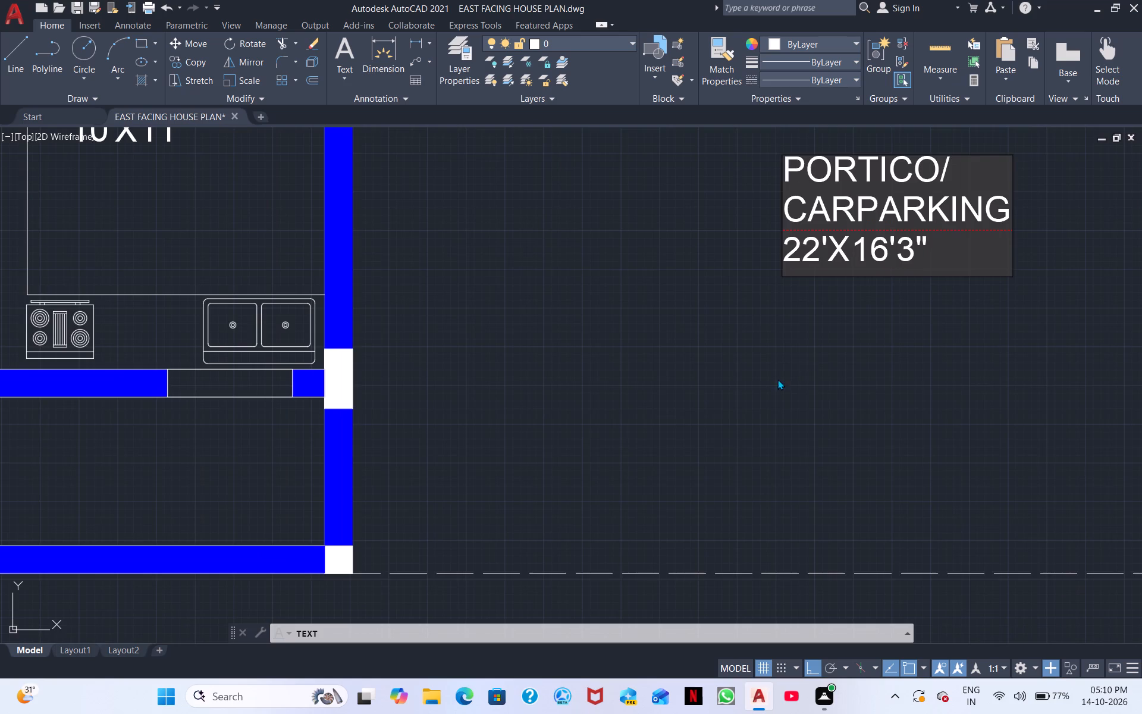
middle_drag(548, 431, 998, 302)
middle_drag(872, 373, 829, 305)
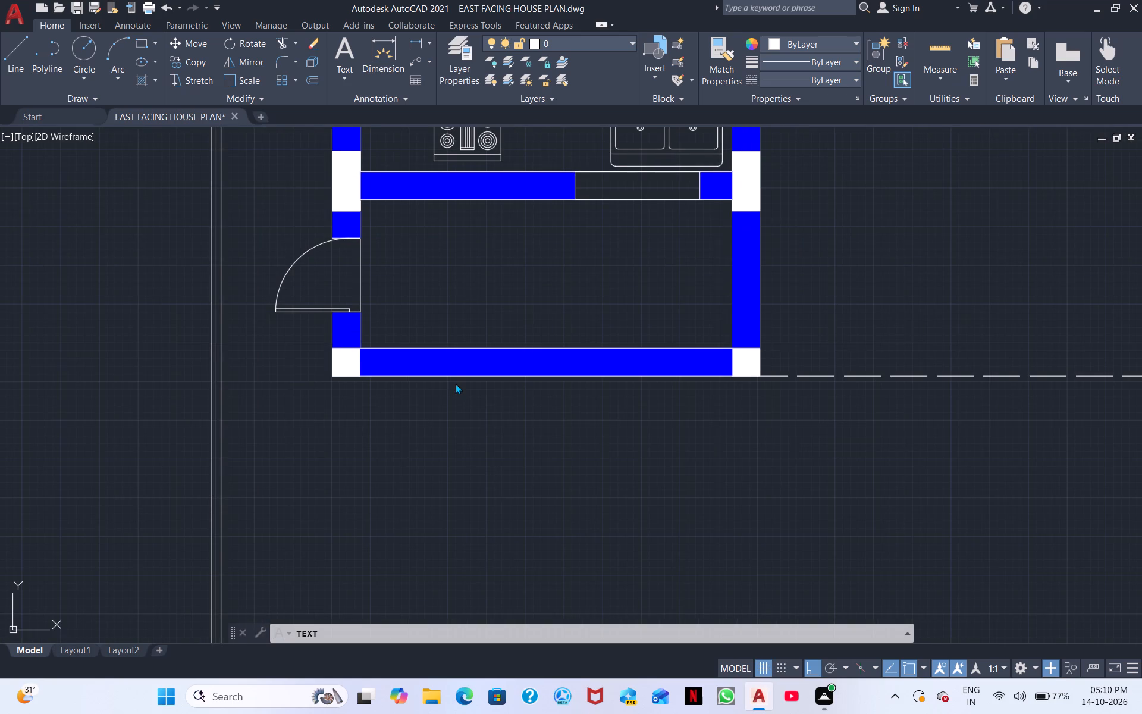
middle_drag(453, 383, 633, 383)
middle_drag(838, 335, 551, 569)
middle_drag(665, 353, 657, 377)
scroll(658, 371, down, 1)
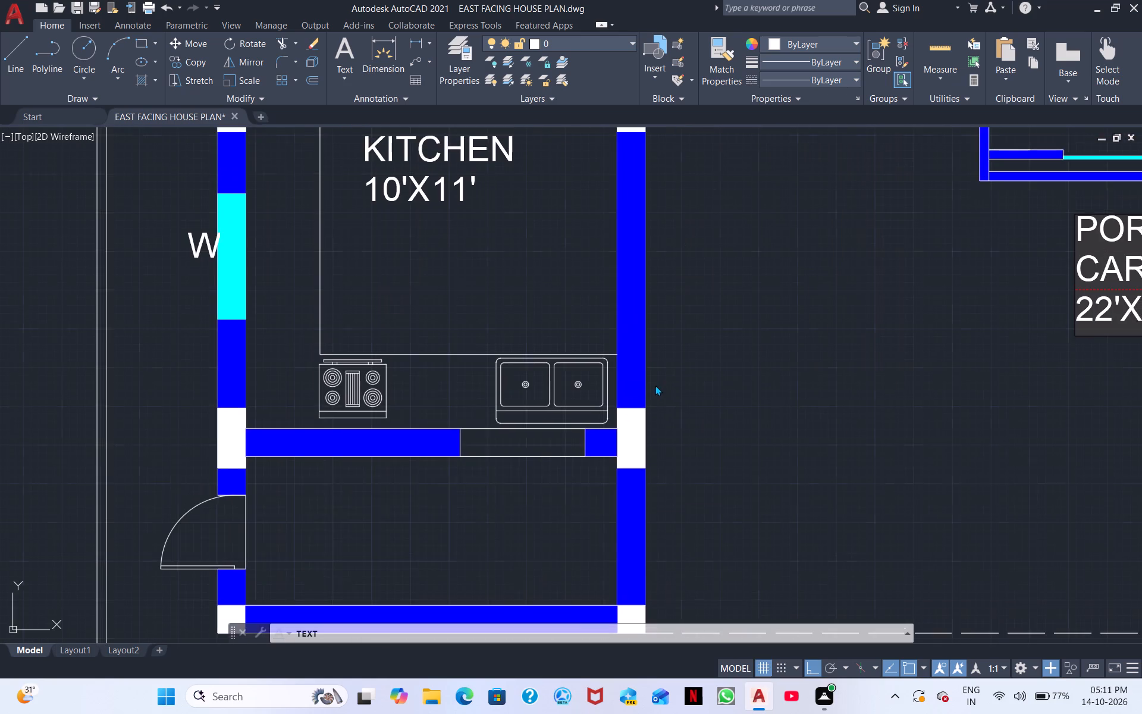
scroll(697, 328, down, 1)
middle_drag(707, 274, 667, 465)
scroll(707, 274, down, 1)
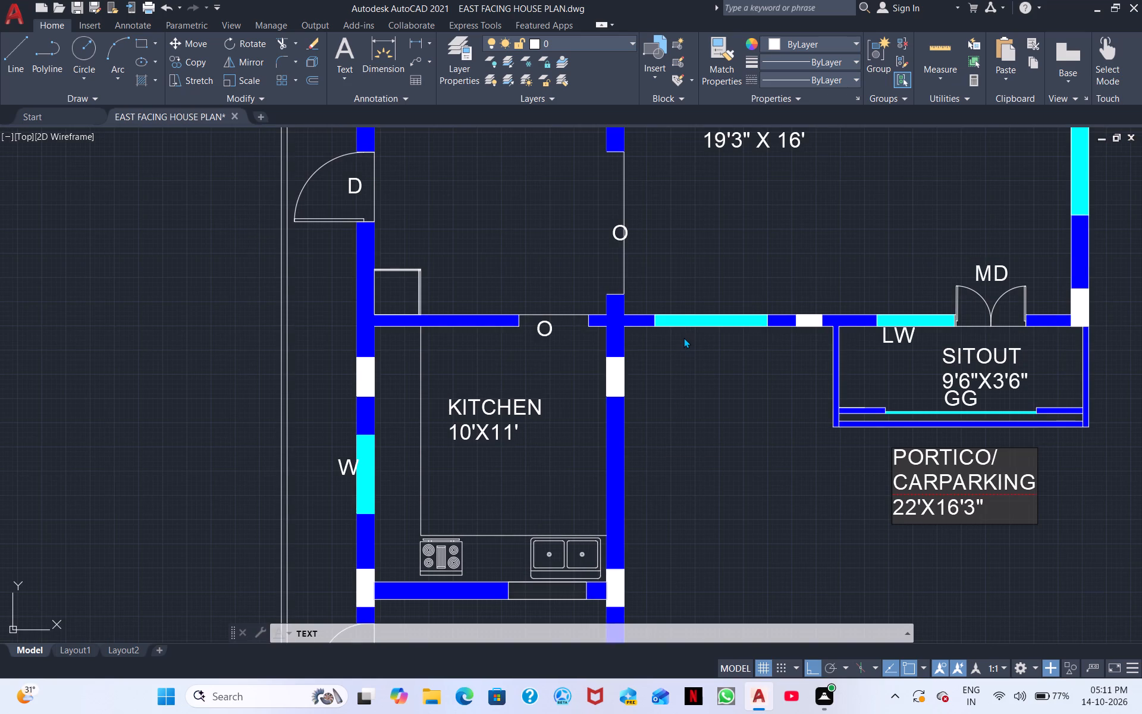
click(683, 337)
scroll(683, 338, up, 2)
drag(683, 338, 683, 344)
drag(683, 350, 683, 360)
click(683, 363)
drag(680, 365, 679, 372)
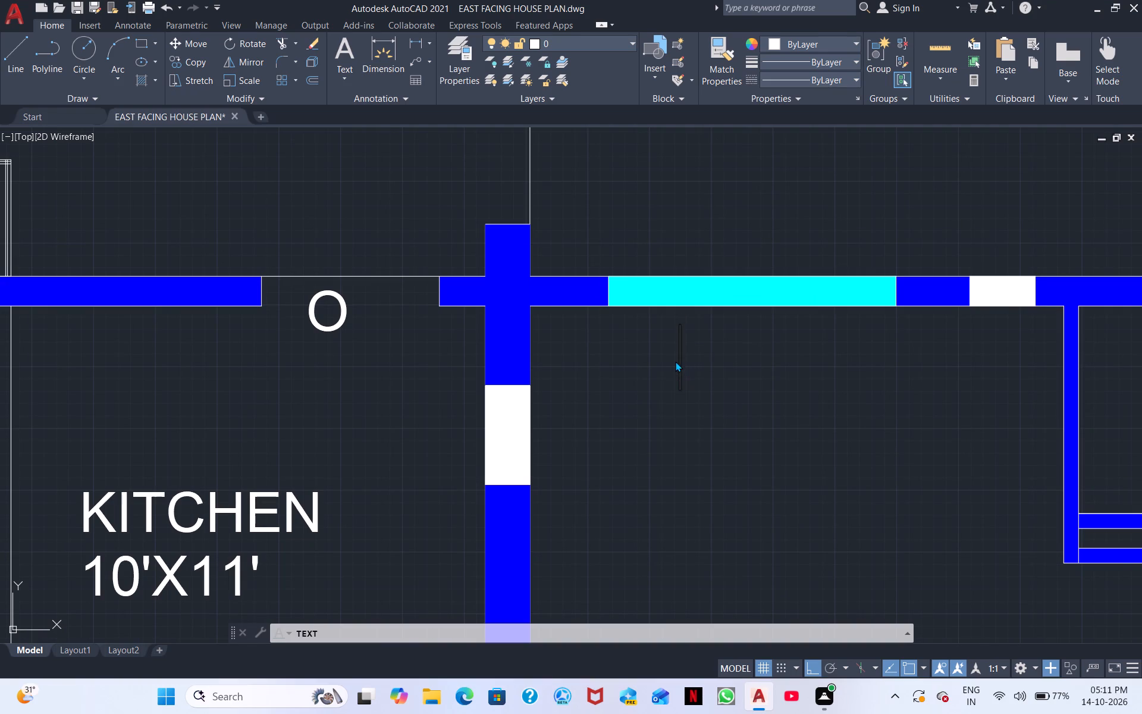
click(675, 349)
text(W1)
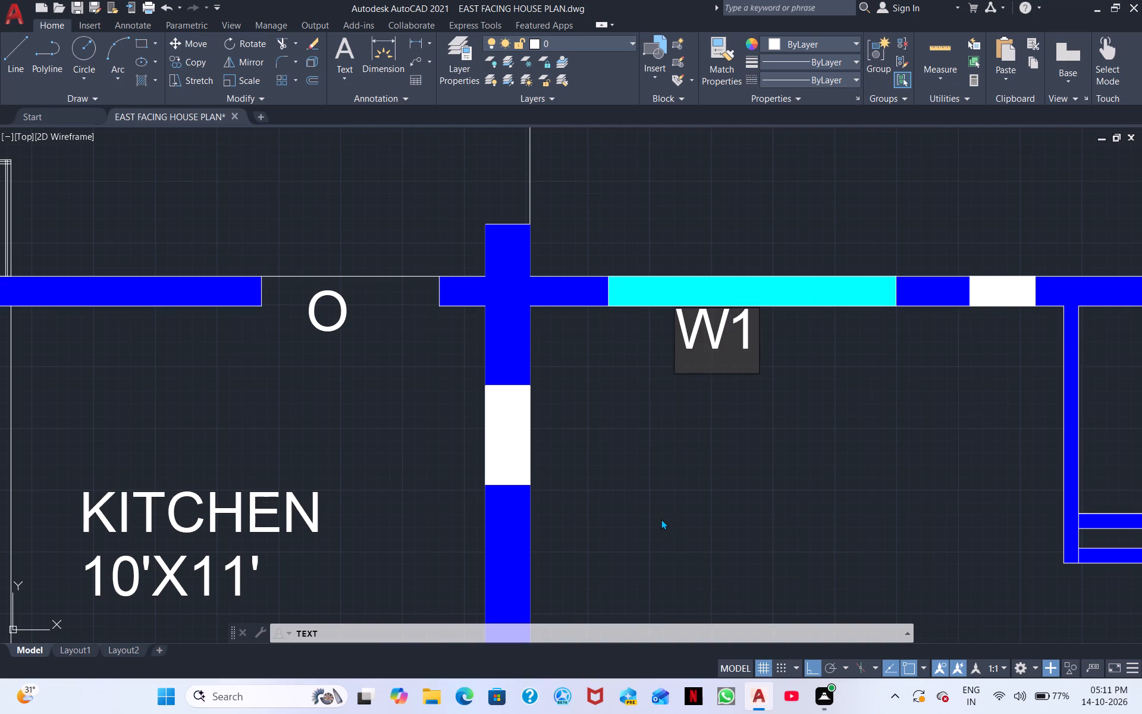
Label the door in the west wall of the small room south of the kitchen with D1, within its swing.
middle_drag(661, 520, 814, 485)
middle_drag(623, 511, 738, 446)
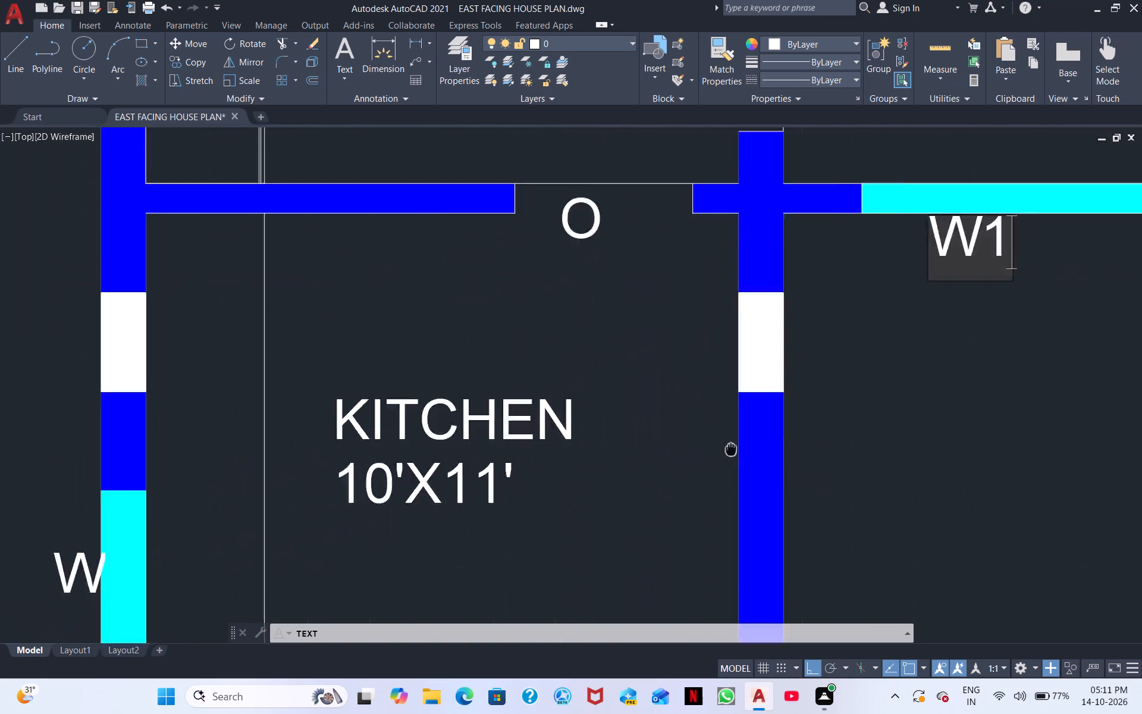
middle_drag(738, 446, 876, 380)
scroll(854, 420, down, 1)
middle_drag(806, 475, 726, 328)
middle_drag(632, 489, 569, 346)
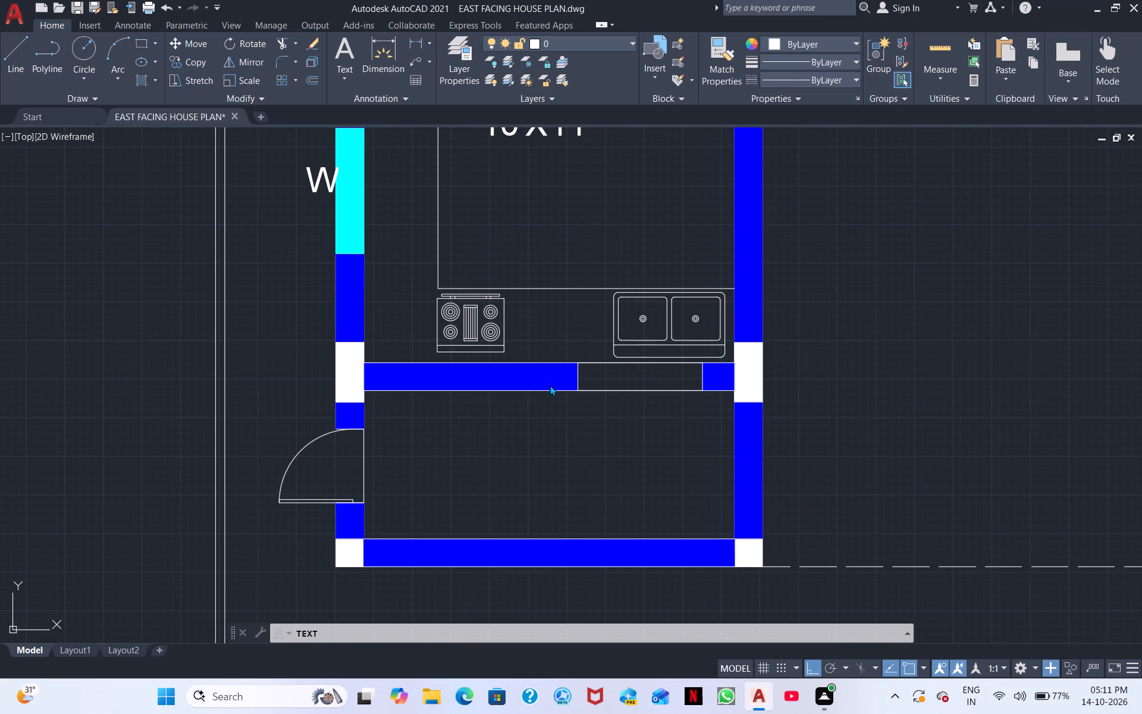
click(328, 466)
click(324, 483)
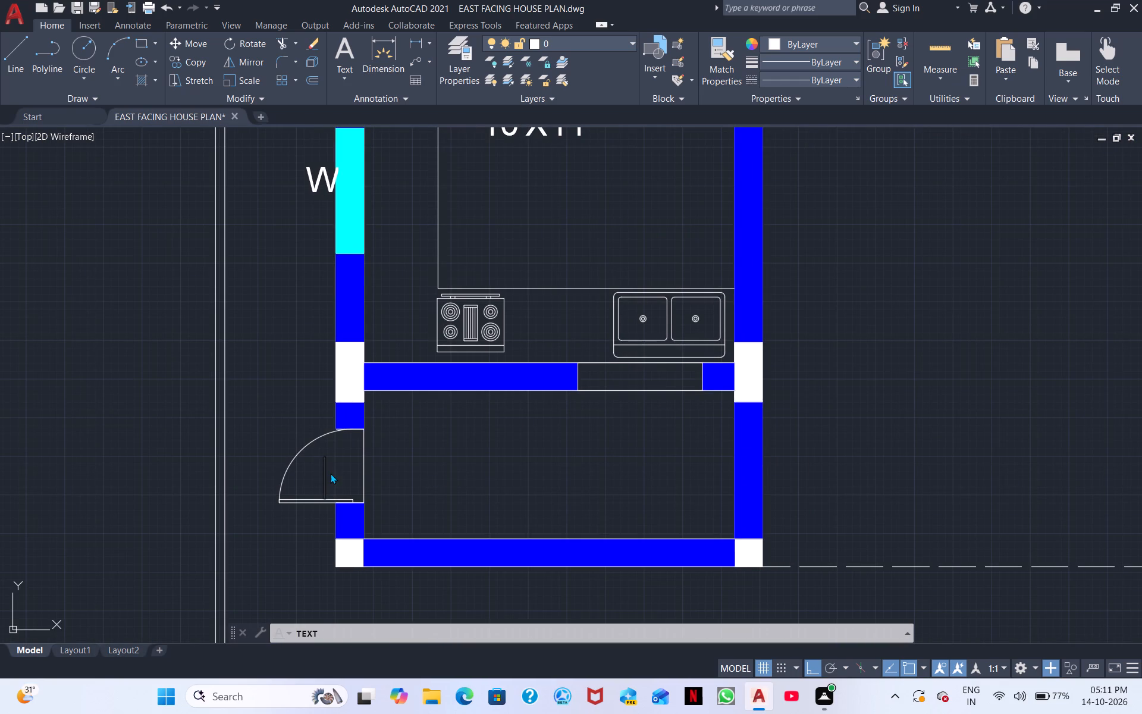
click(330, 472)
text(D1)
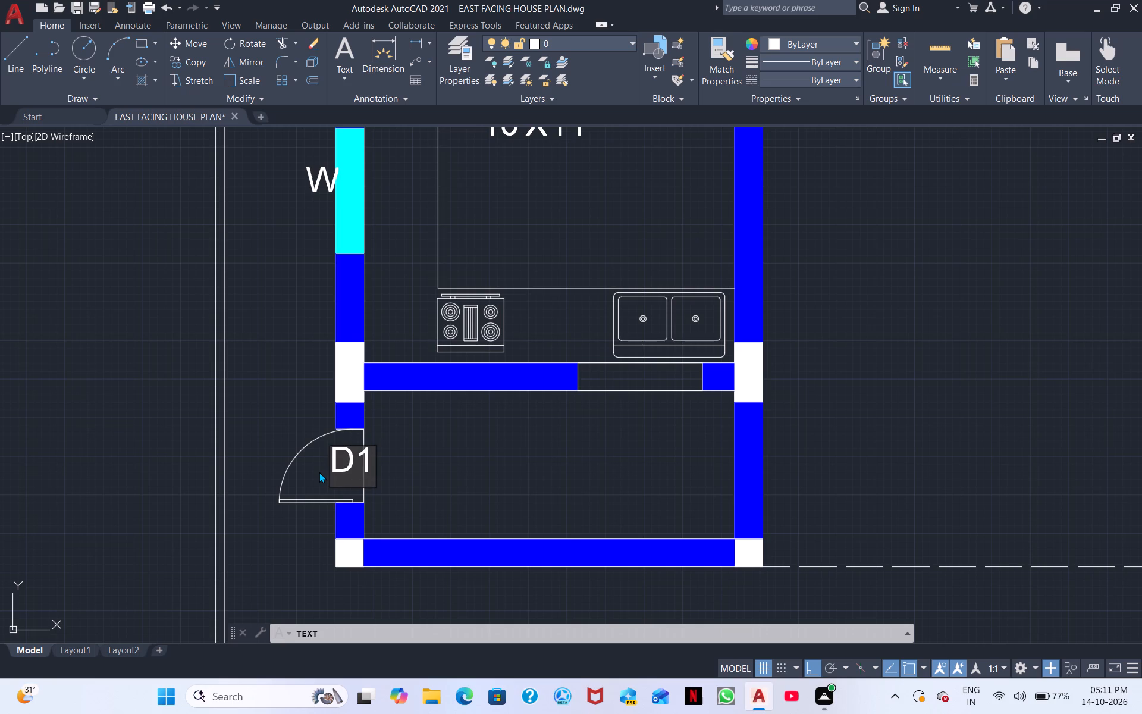
Label the open area just south of the small room below the kitchen with two lines of text: SEPTIC and TANK.
middle_drag(392, 494, 368, 342)
click(393, 490)
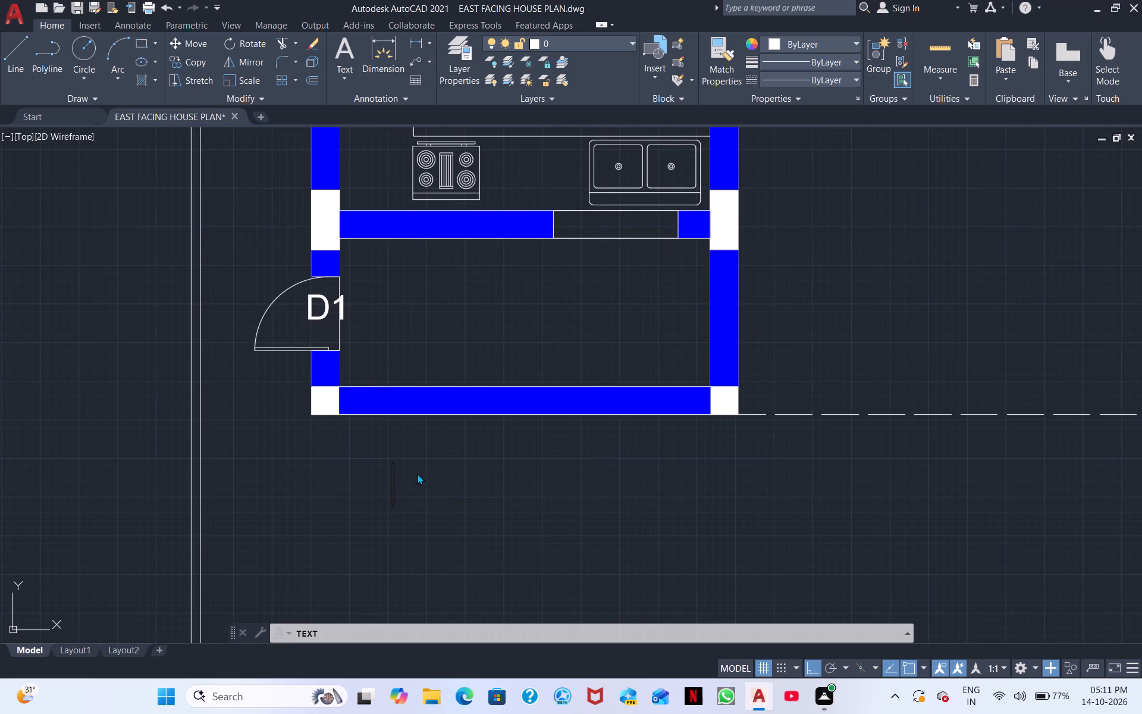
click(410, 456)
click(415, 471)
key(s)
text(EPT)
text(IC)
key(space)
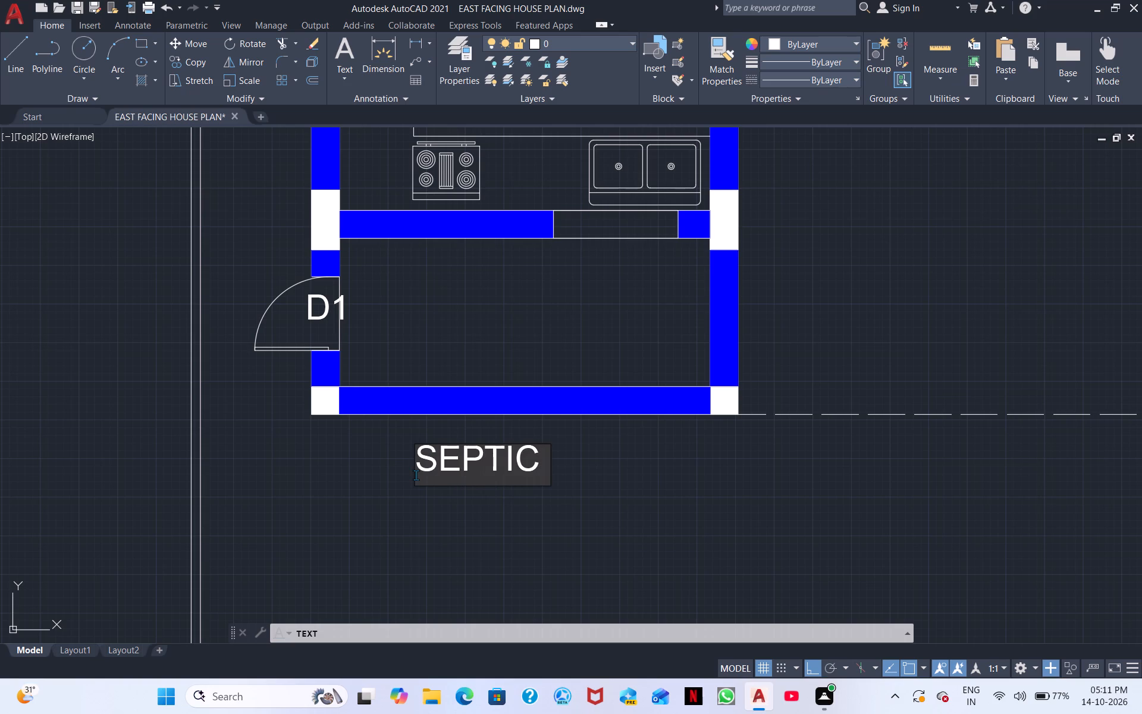
key(Return)
key(t)
text(NK)
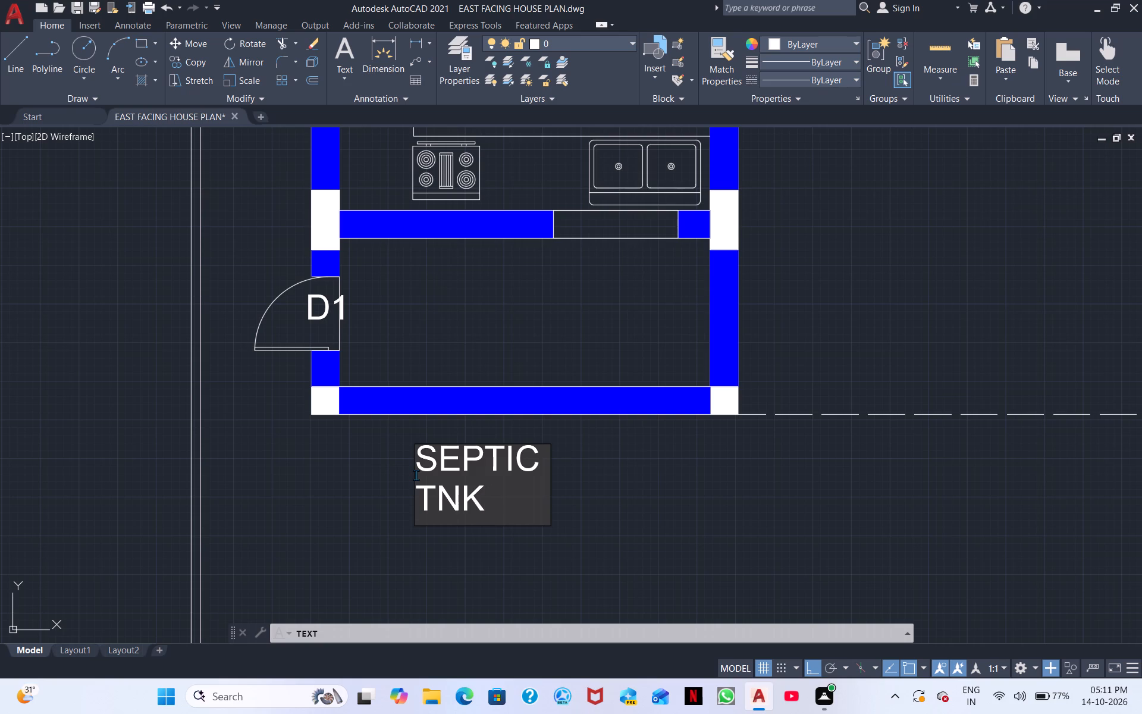
key(BackSpace)
key(BackSpace)
key(a)
text(NK)
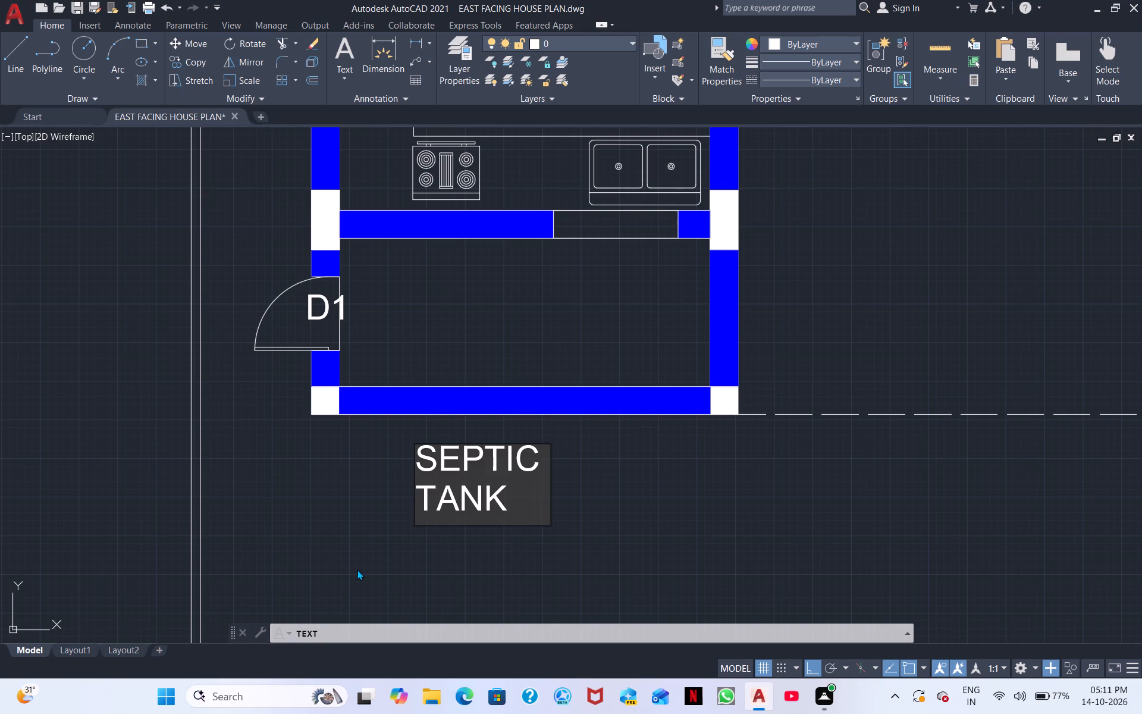
Label the area south of the portico's dashed line, near the east boundary, with three lines: UG WATER, TANK/BORE/ and SUMP.
middle_drag(672, 553, 649, 546)
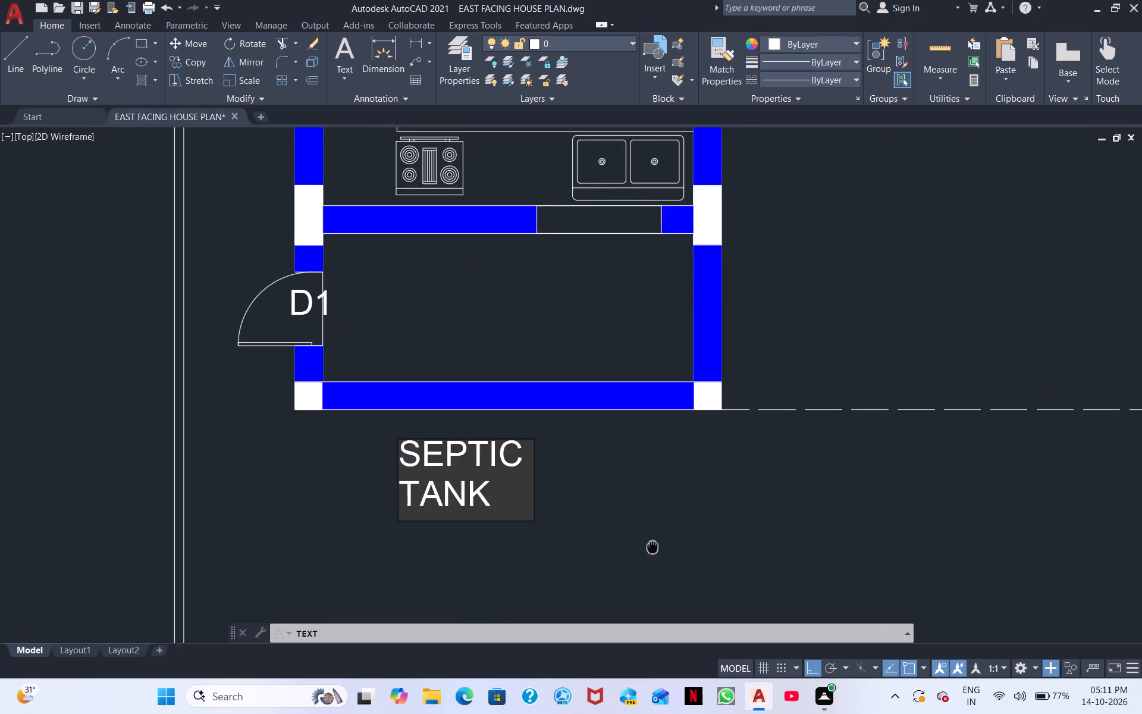
middle_drag(649, 546, 489, 500)
middle_drag(830, 449, 629, 455)
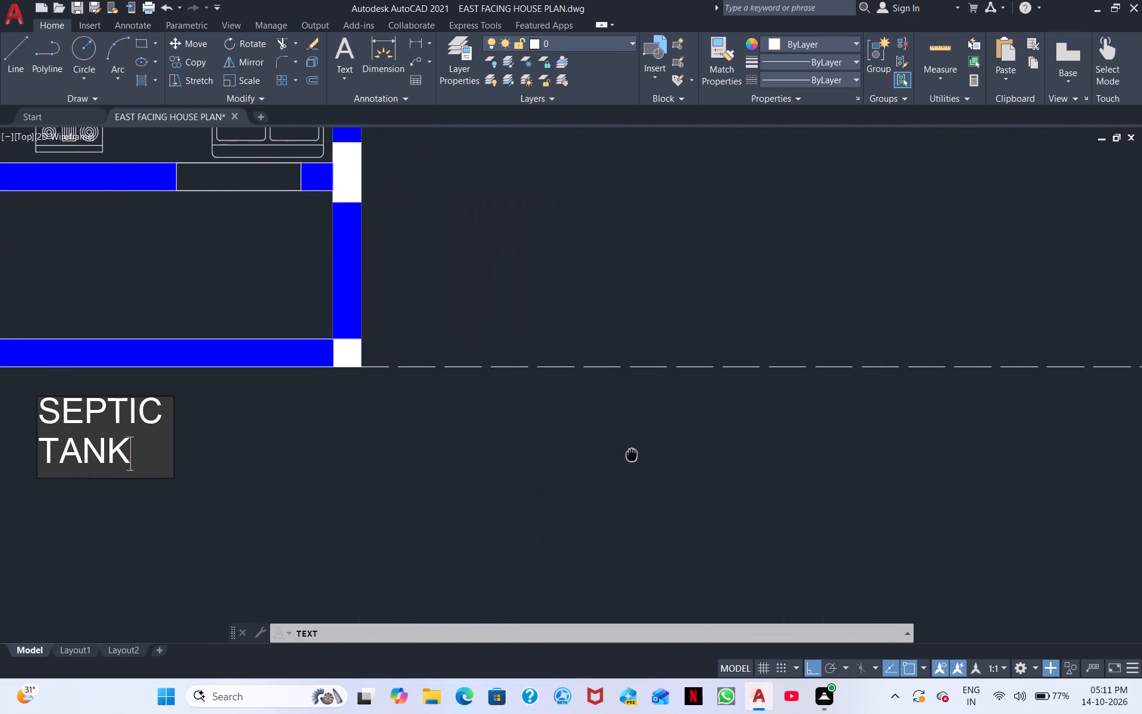
middle_drag(629, 455, 606, 456)
scroll(788, 461, down, 1)
scroll(908, 449, down, 1)
click(885, 456)
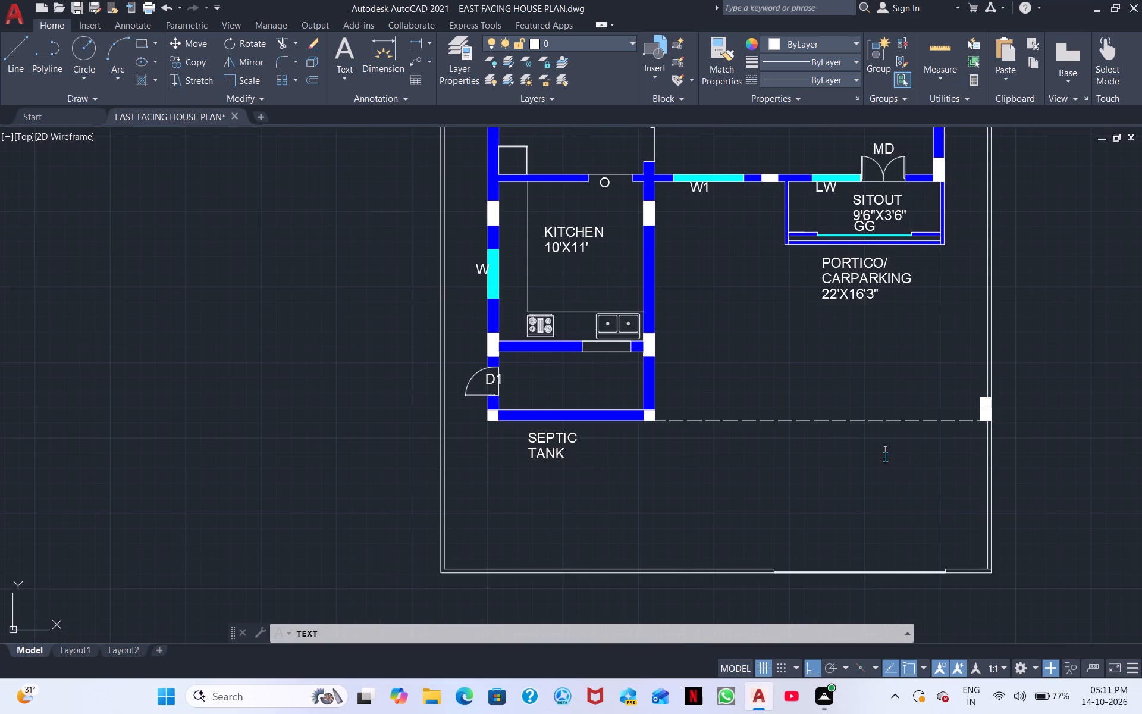
click(872, 436)
click(871, 441)
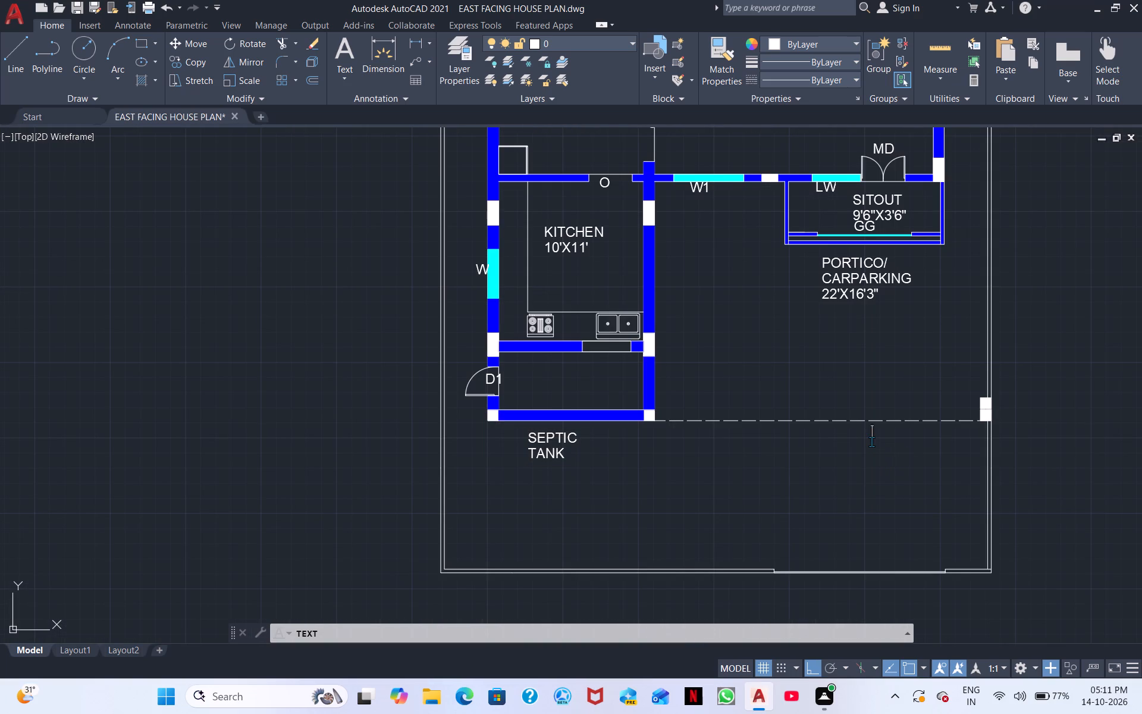
click(876, 441)
key(u)
text(G WATER)
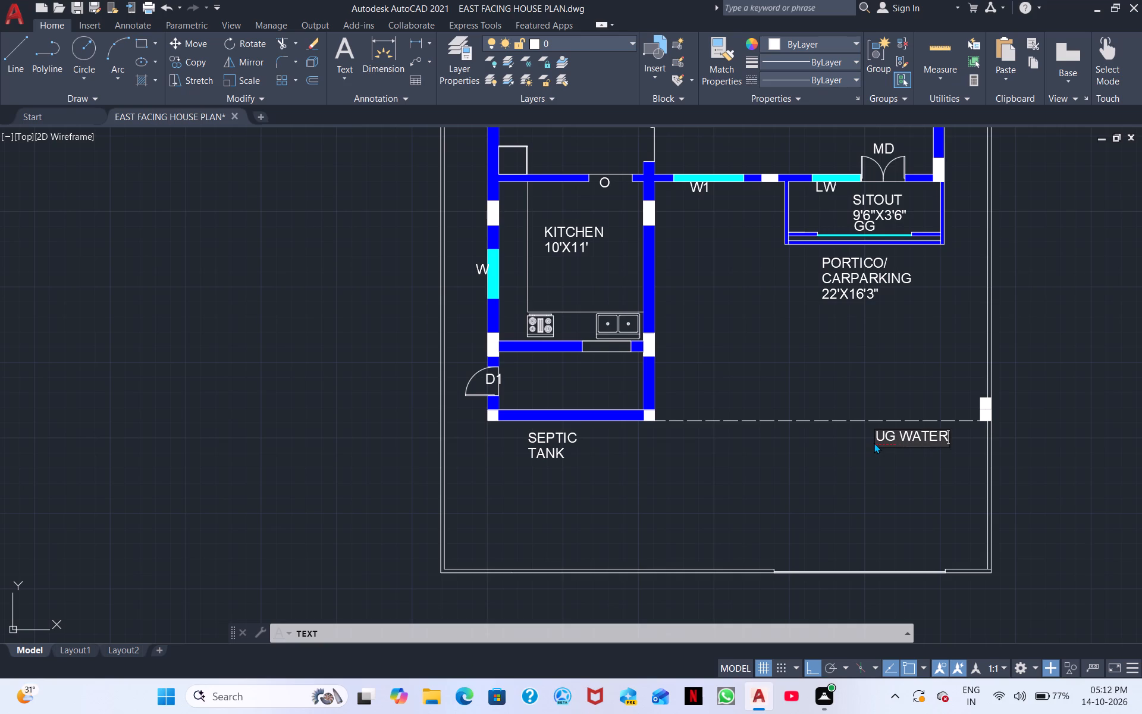
key(Return)
text(TANK)
key(slash)
text(BORE)
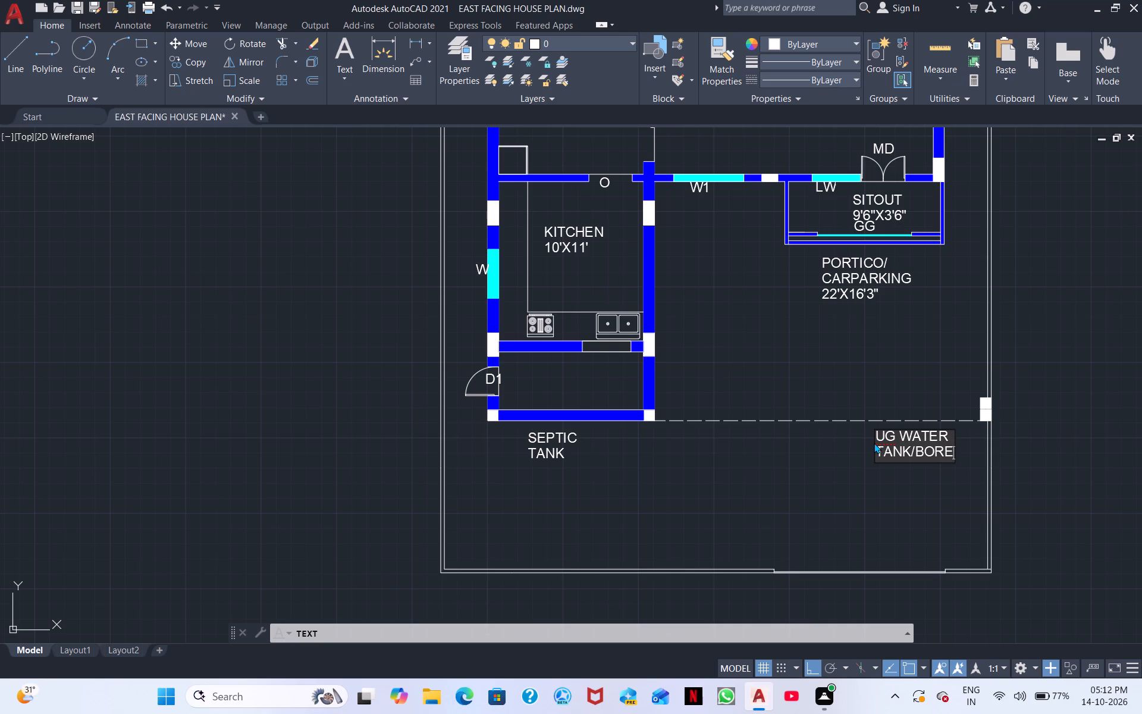
key(slash)
key(Return)
text(SU)
text(MP)
Label the gate in the plot's south boundary wall with MD, just above the wall line.
click(817, 553)
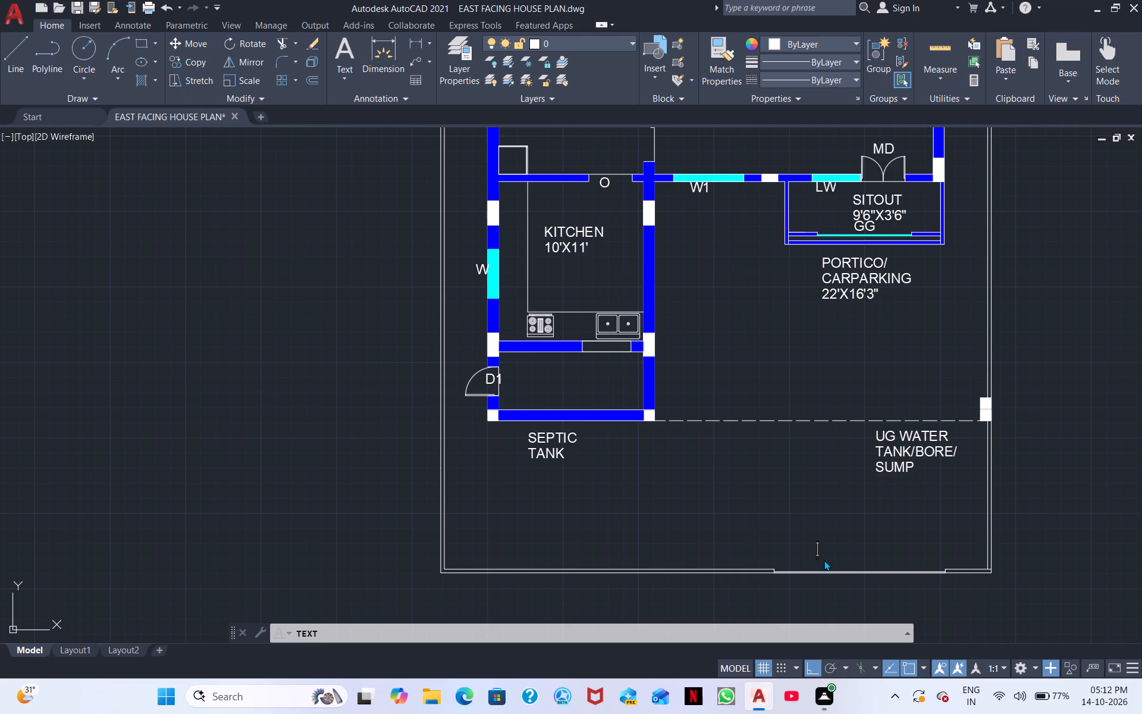
click(821, 563)
text(MD)
Label the room between the common toilet and the kitchen with two lines of text: DINING and 10'X8'6".
middle_drag(762, 347, 779, 522)
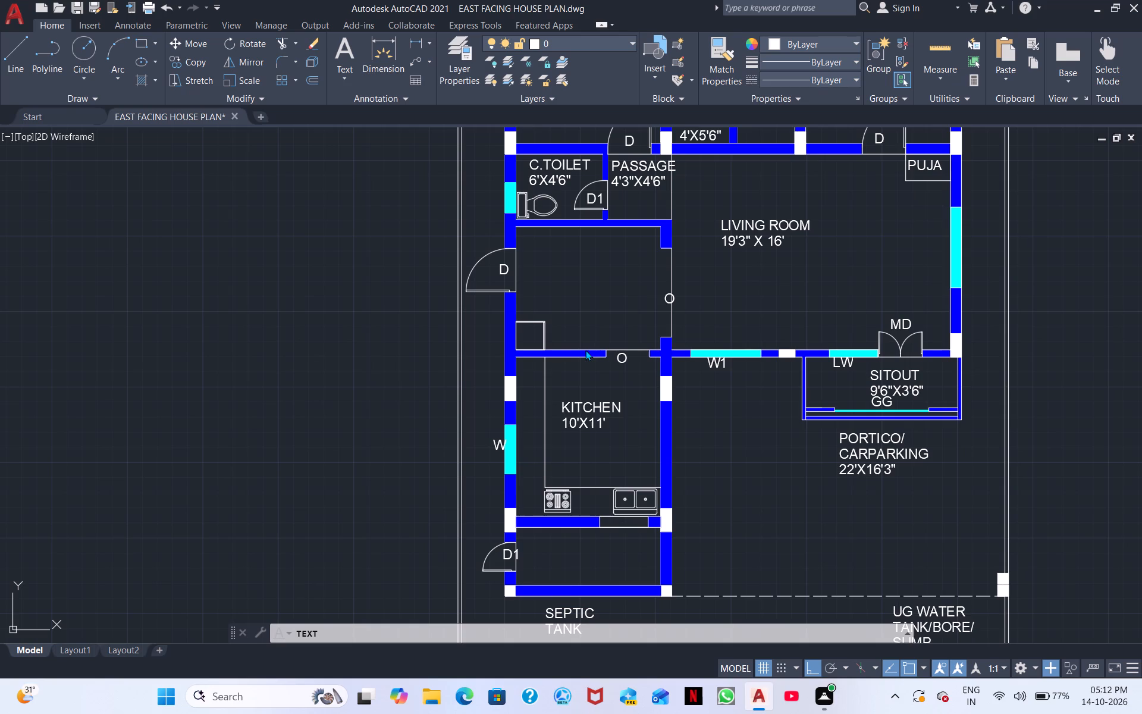
click(564, 303)
text(DINNI)
key(g)
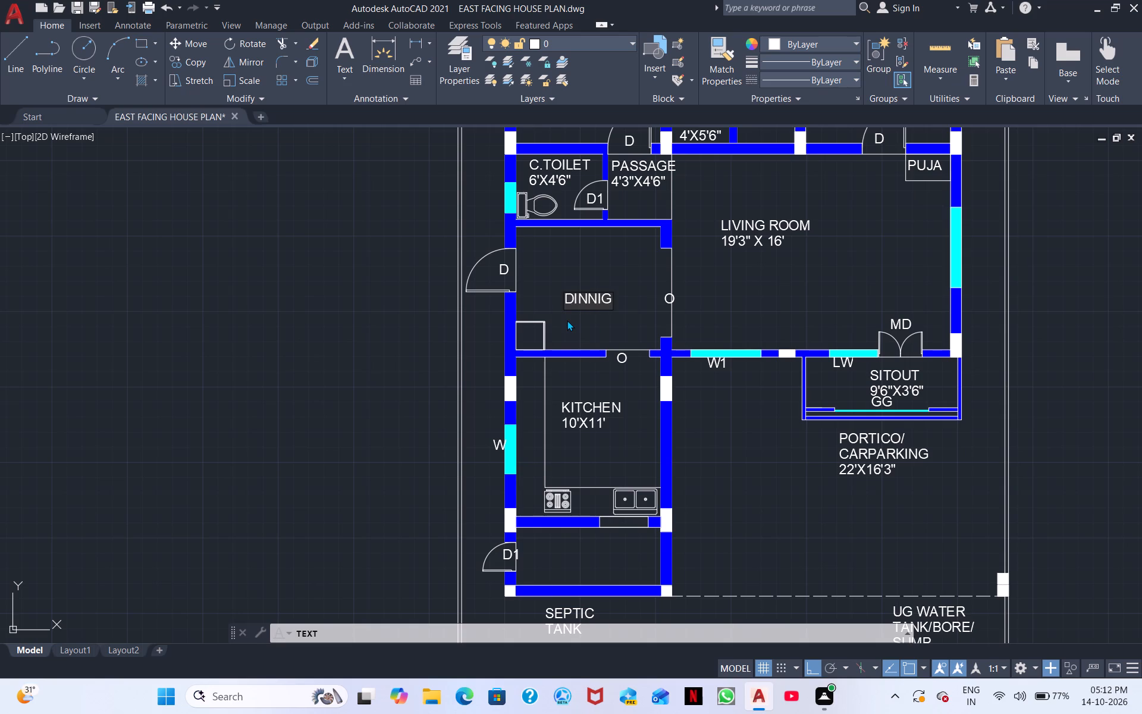
key(Return)
text(10')
key(x)
text(8'6)
key(shift+quotedbl)
click(594, 297)
key(BackSpace)
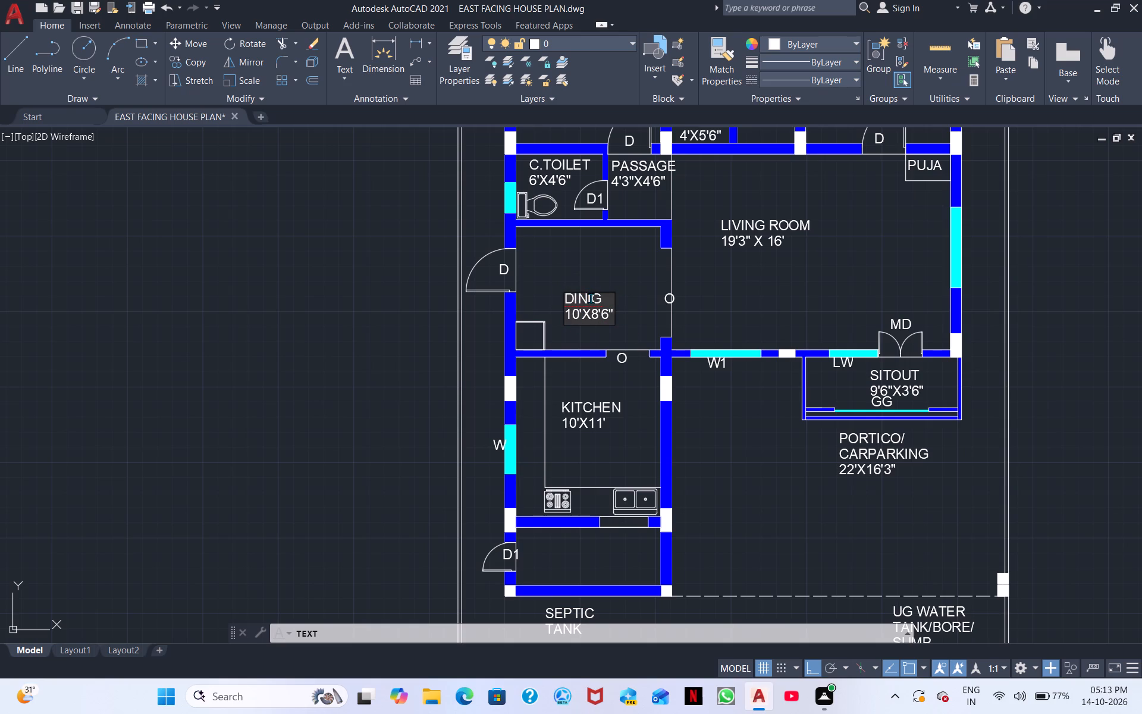
click(591, 298)
key(n)
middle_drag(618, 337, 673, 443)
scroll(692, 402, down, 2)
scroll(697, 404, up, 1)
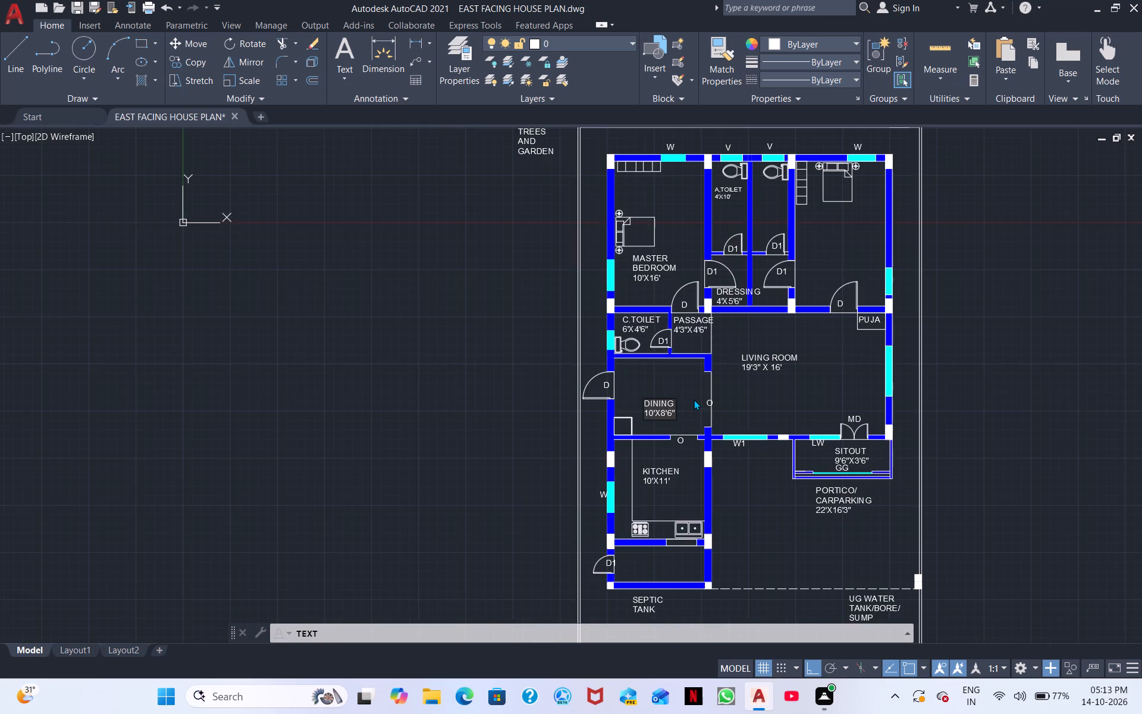
Label the small gate in the plot's north boundary wall near the east corner with SG, just below the wall line.
middle_drag(692, 403, 767, 528)
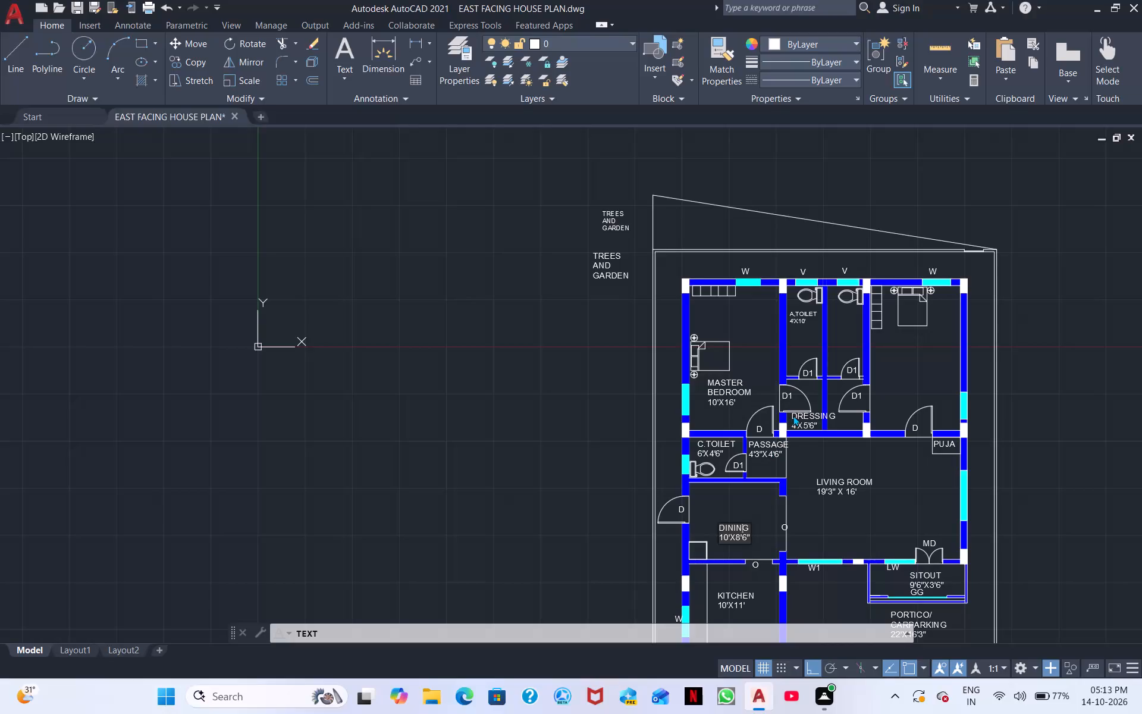
scroll(961, 266, up, 2)
middle_drag(977, 252, 863, 453)
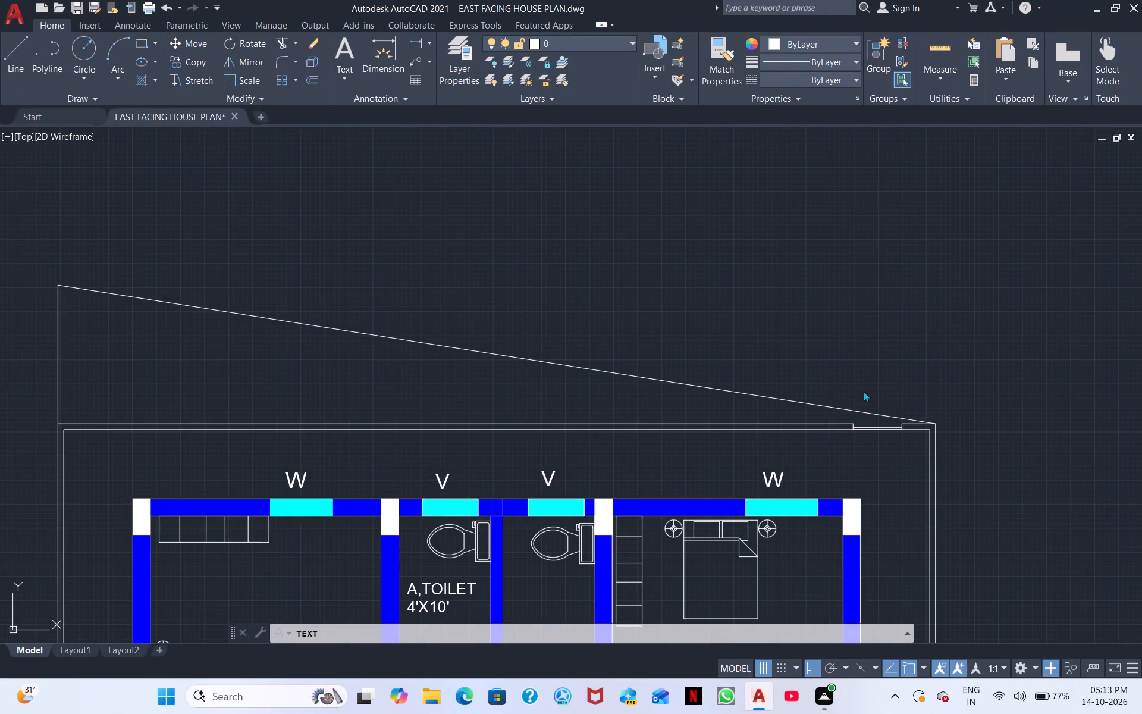
scroll(860, 441, up, 2)
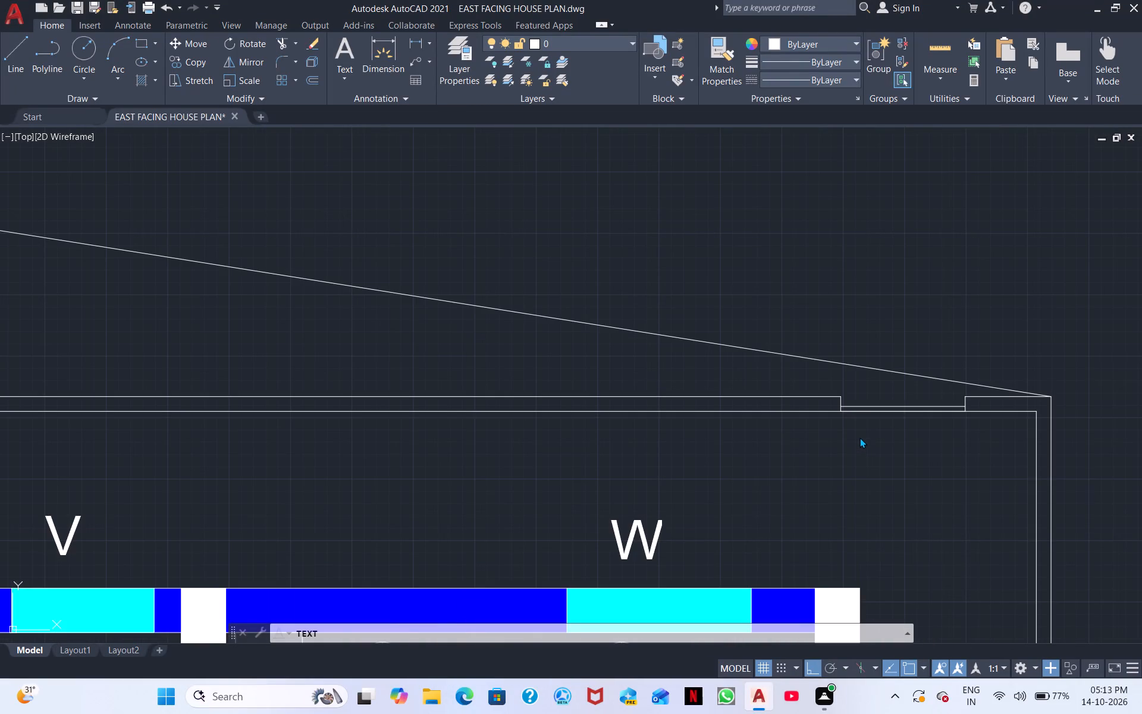
click(862, 429)
drag(856, 454, 857, 461)
key(s)
key(g)
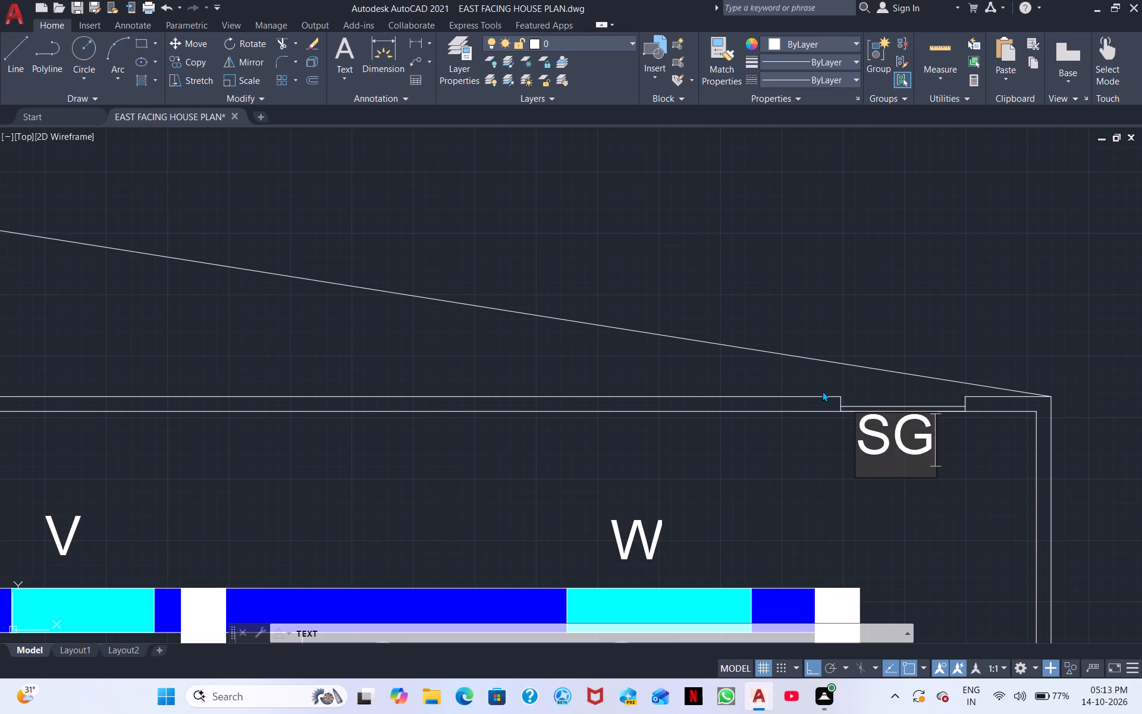
click(873, 560)
Label the area east of the small room below the kitchen, just north of the dashed line, with WASH AREA.
middle_drag(871, 543, 1031, 390)
scroll(1017, 409, down, 1)
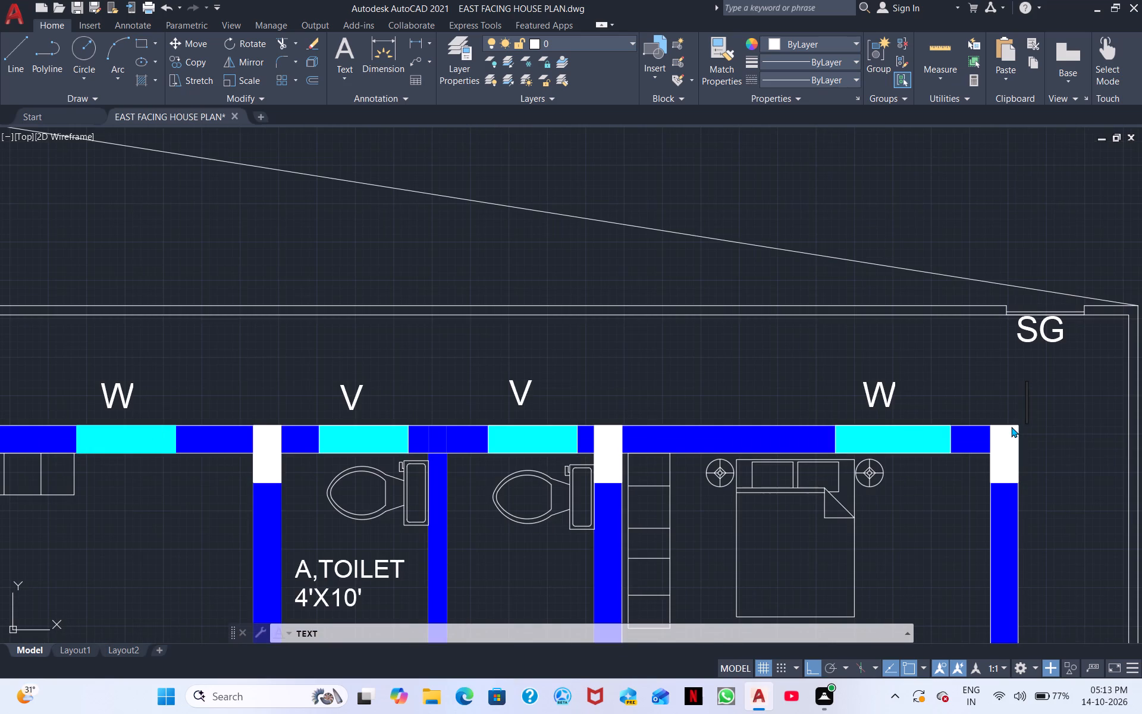
scroll(774, 444, down, 1)
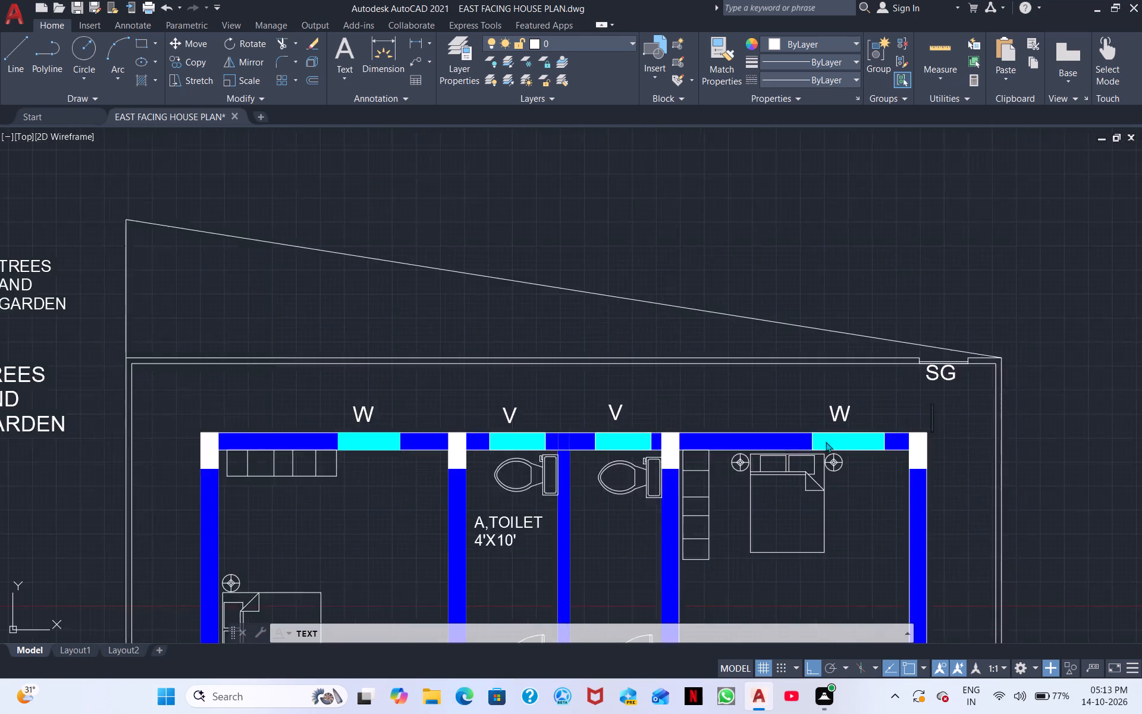
scroll(826, 441, down, 1)
middle_drag(600, 508, 631, 364)
middle_drag(611, 456, 617, 369)
scroll(611, 446, down, 1)
middle_drag(611, 444, 620, 365)
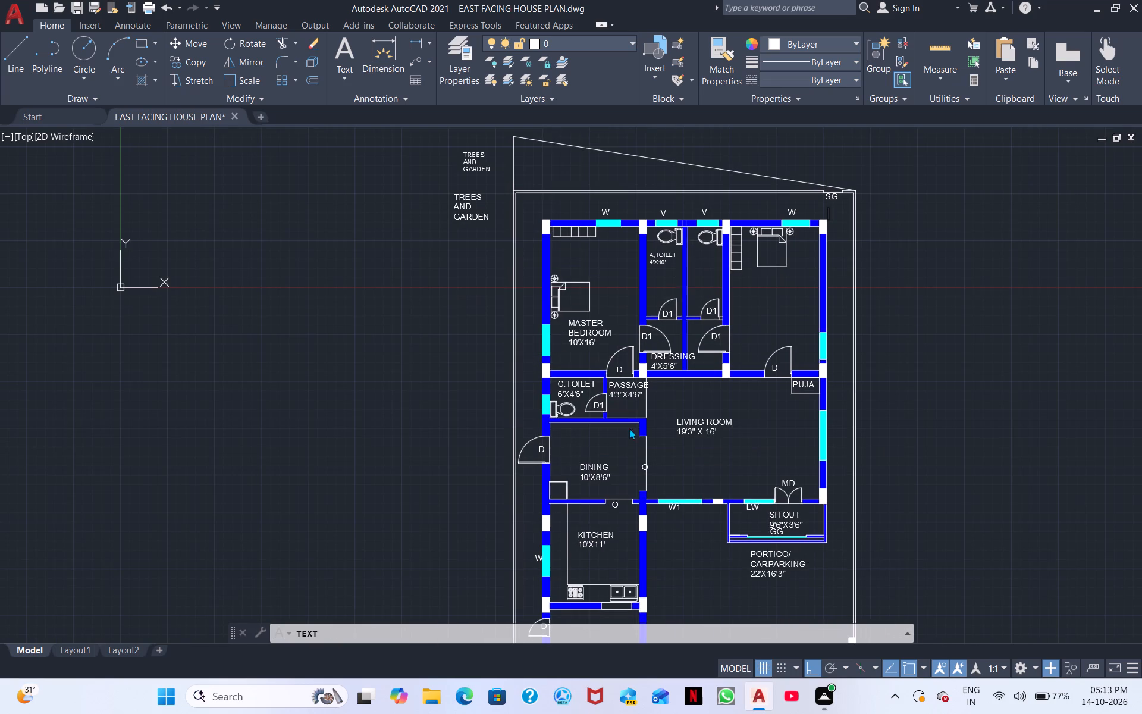
scroll(636, 453, down, 1)
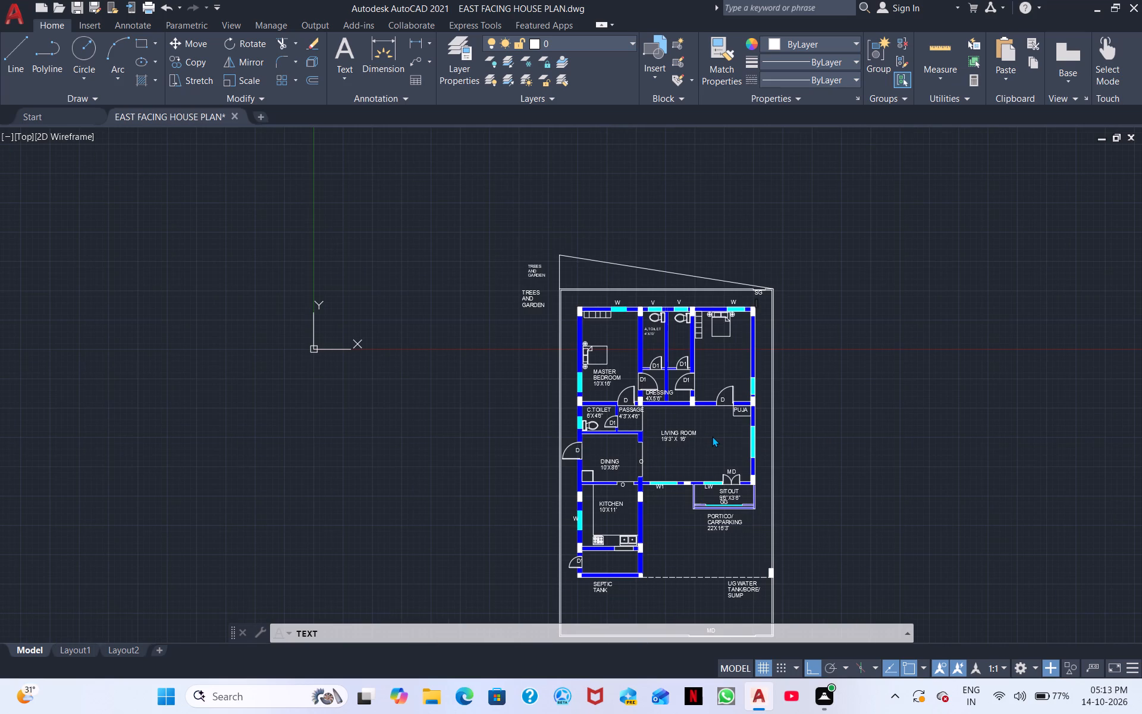
click(655, 560)
text(WASH)
key(space)
text(ARES)
key(BackSpace)
key(a)
key(Return)
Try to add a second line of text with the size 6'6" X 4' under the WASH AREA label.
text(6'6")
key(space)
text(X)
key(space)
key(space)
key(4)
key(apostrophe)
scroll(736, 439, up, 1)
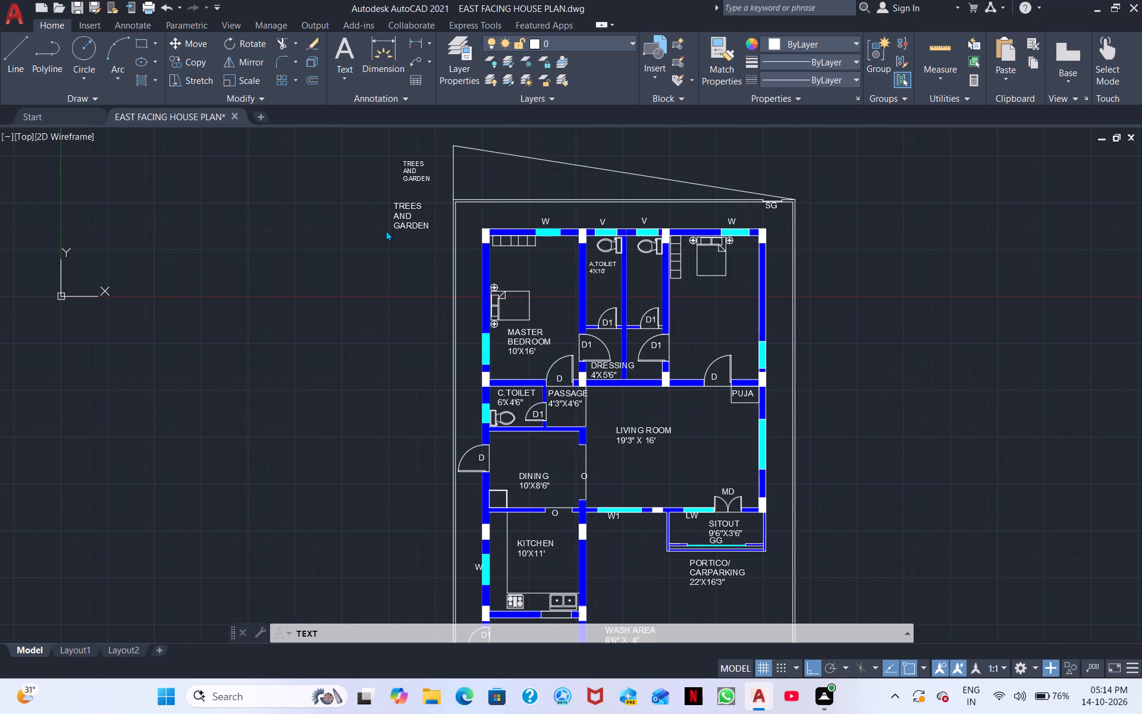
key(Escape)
Draw a rectangle enclosing the two-line SEPTIC TANK label south of the small room below the kitchen.
scroll(480, 237, down, 2)
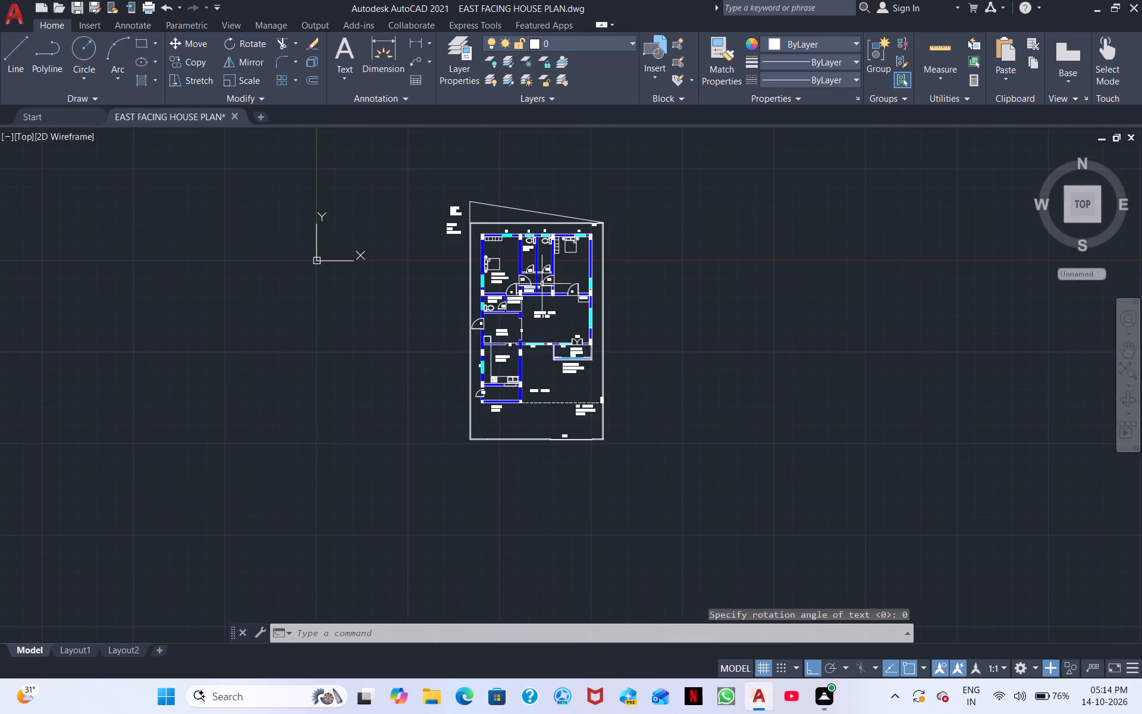
middle_drag(542, 284, 564, 155)
scroll(605, 258, up, 3)
middle_drag(603, 275, 694, 372)
middle_drag(536, 310, 568, 175)
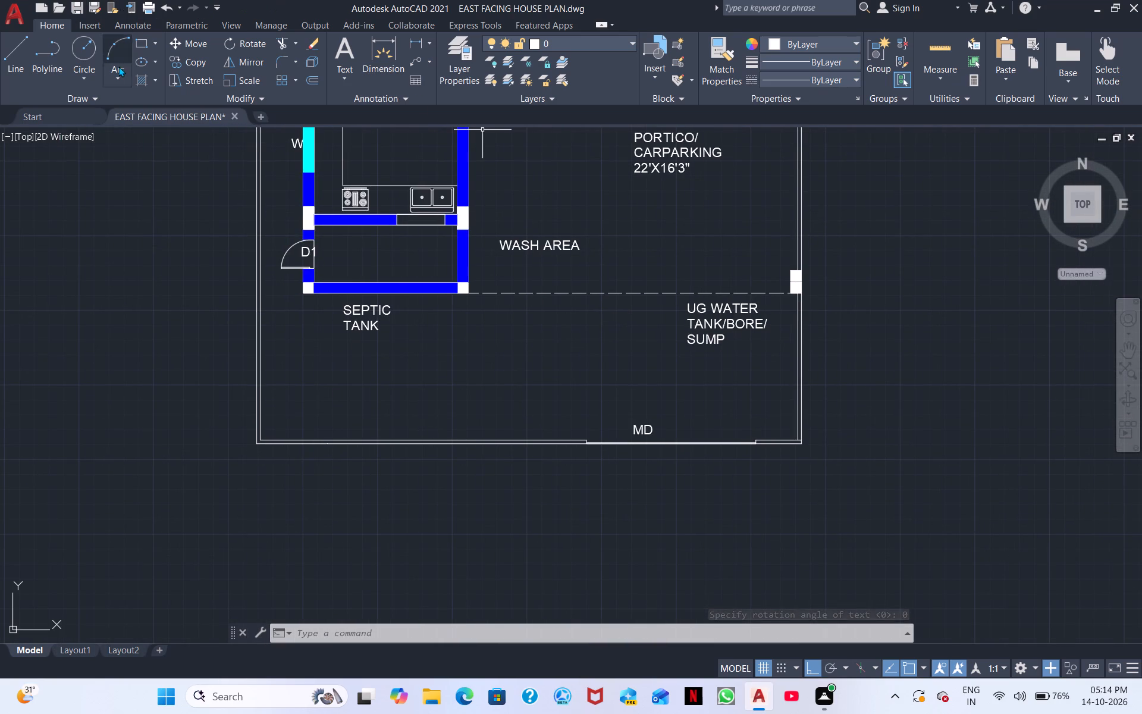
click(139, 49)
middle_click(354, 438)
scroll(354, 438, up, 1)
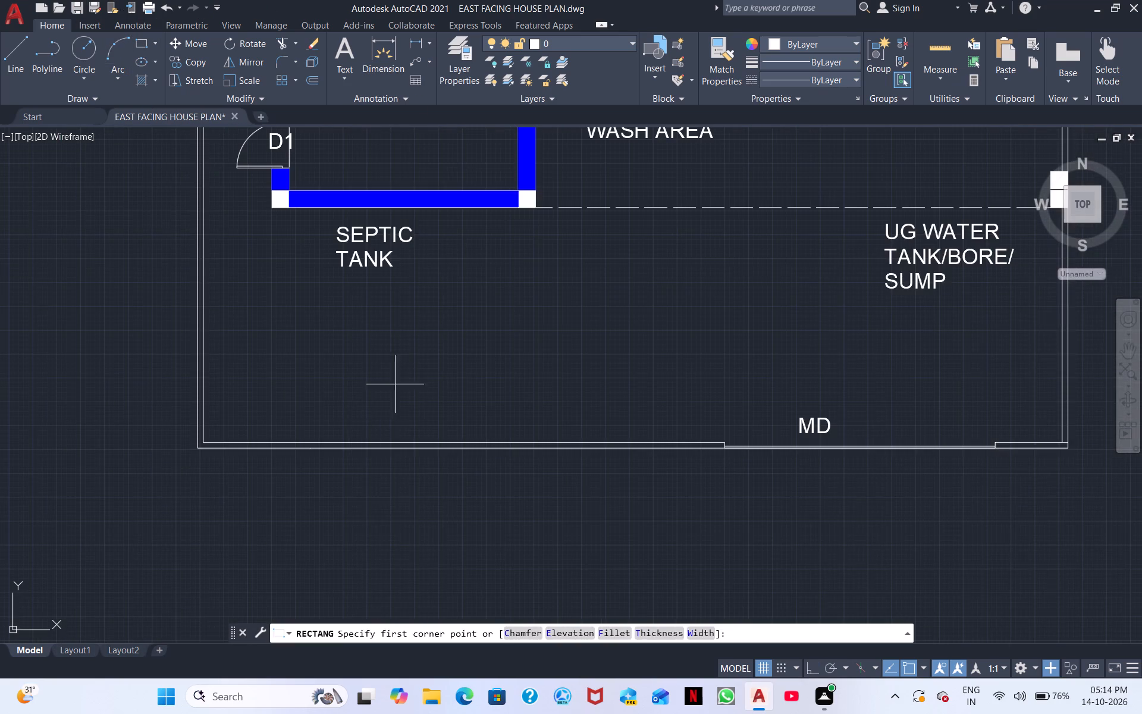
middle_drag(407, 358, 401, 400)
click(325, 263)
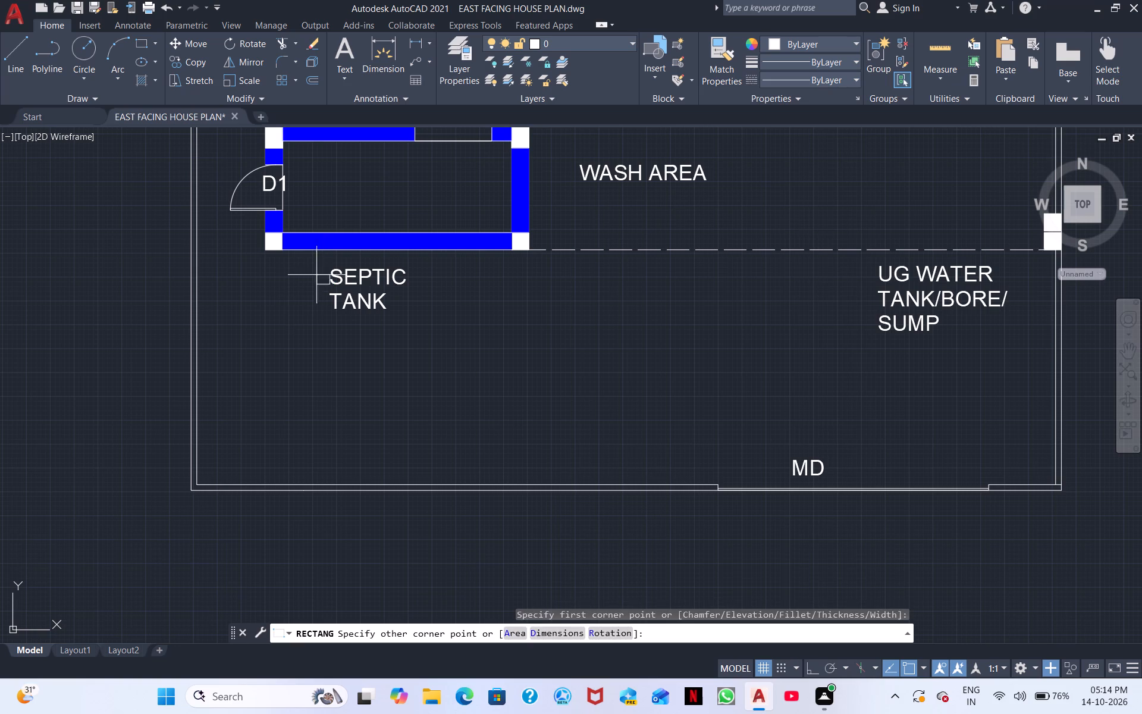
key(Escape)
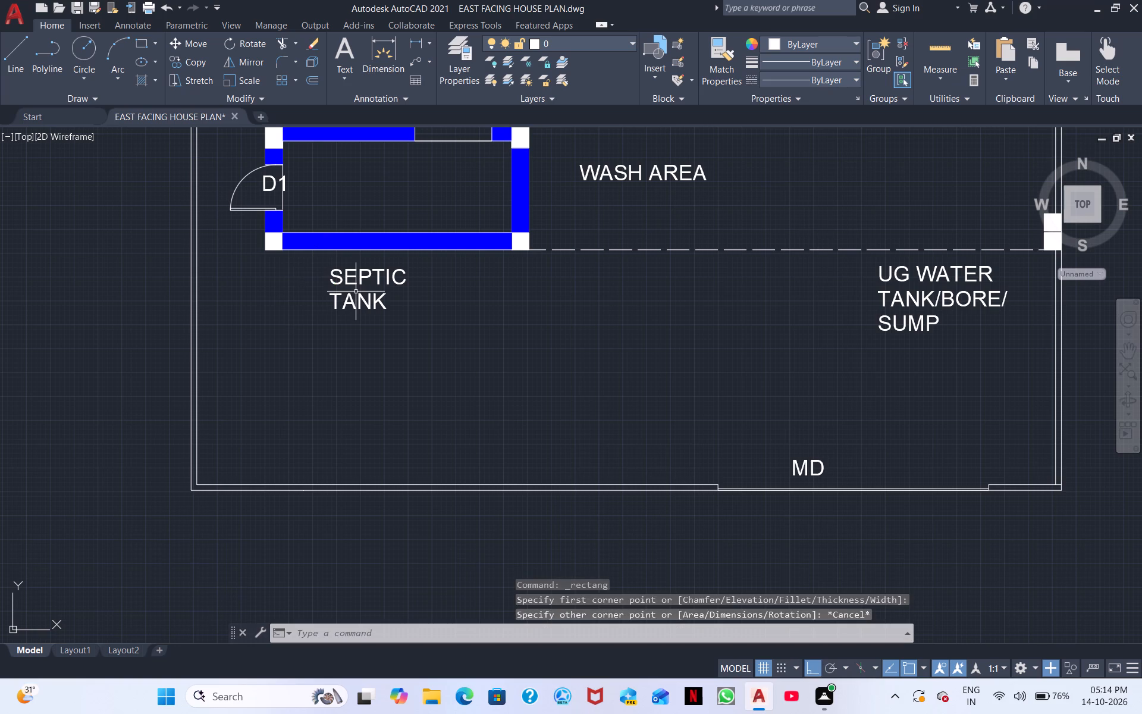
key(space)
click(321, 262)
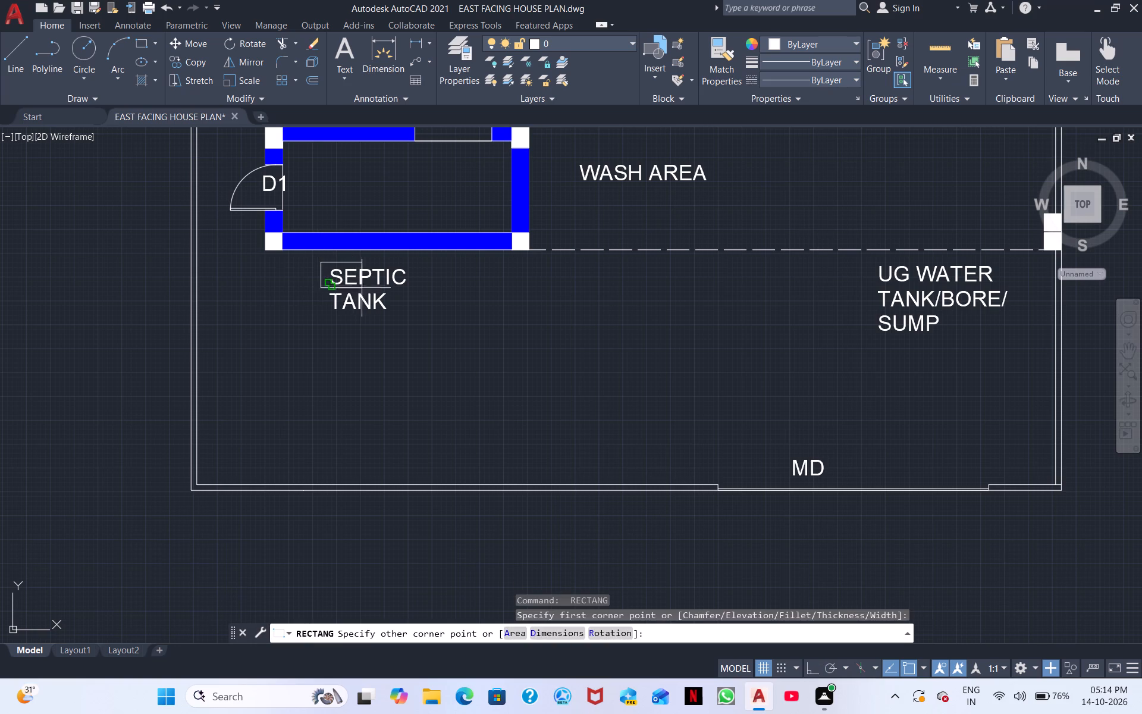
click(412, 318)
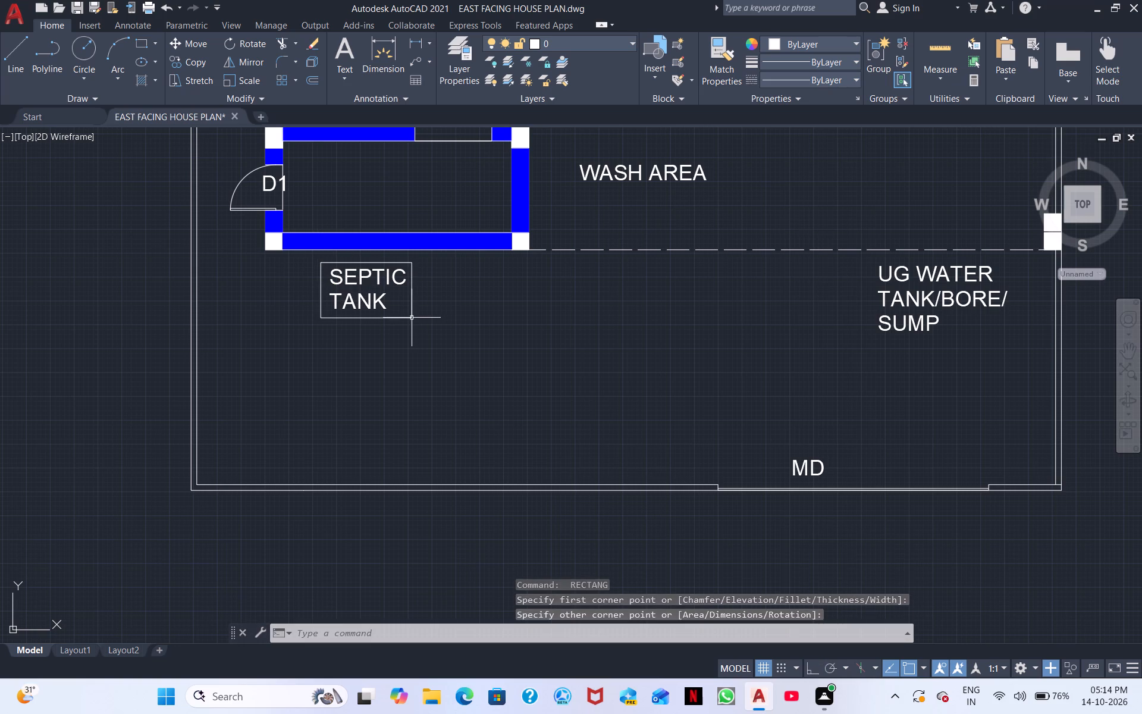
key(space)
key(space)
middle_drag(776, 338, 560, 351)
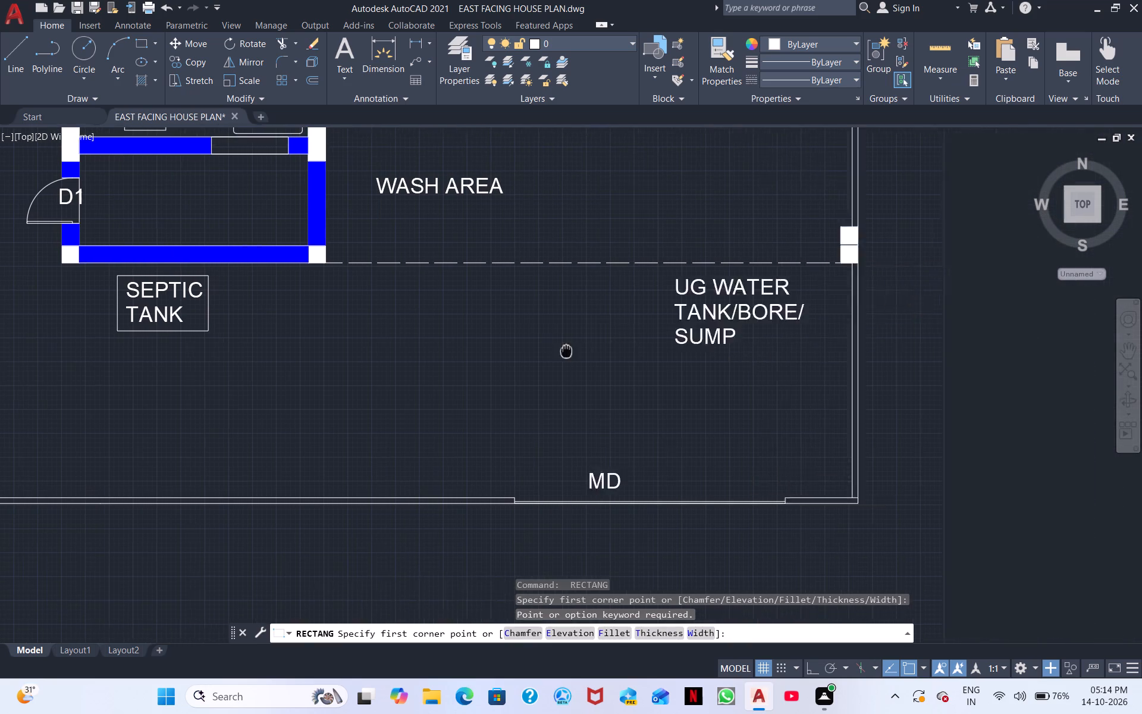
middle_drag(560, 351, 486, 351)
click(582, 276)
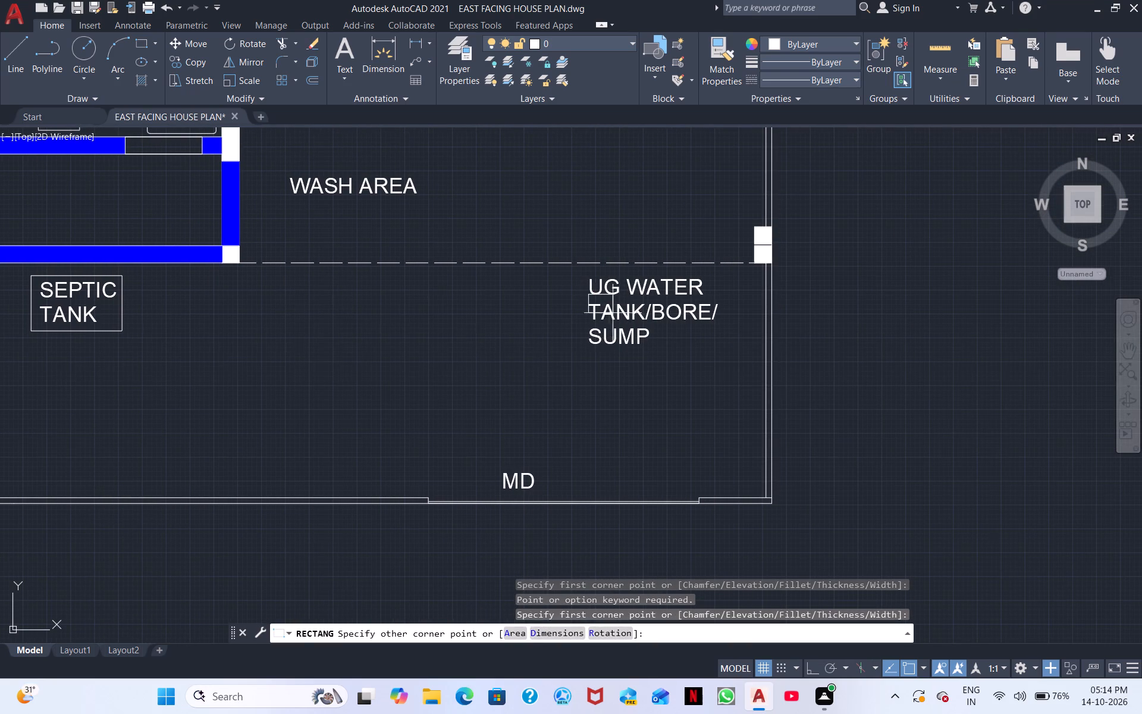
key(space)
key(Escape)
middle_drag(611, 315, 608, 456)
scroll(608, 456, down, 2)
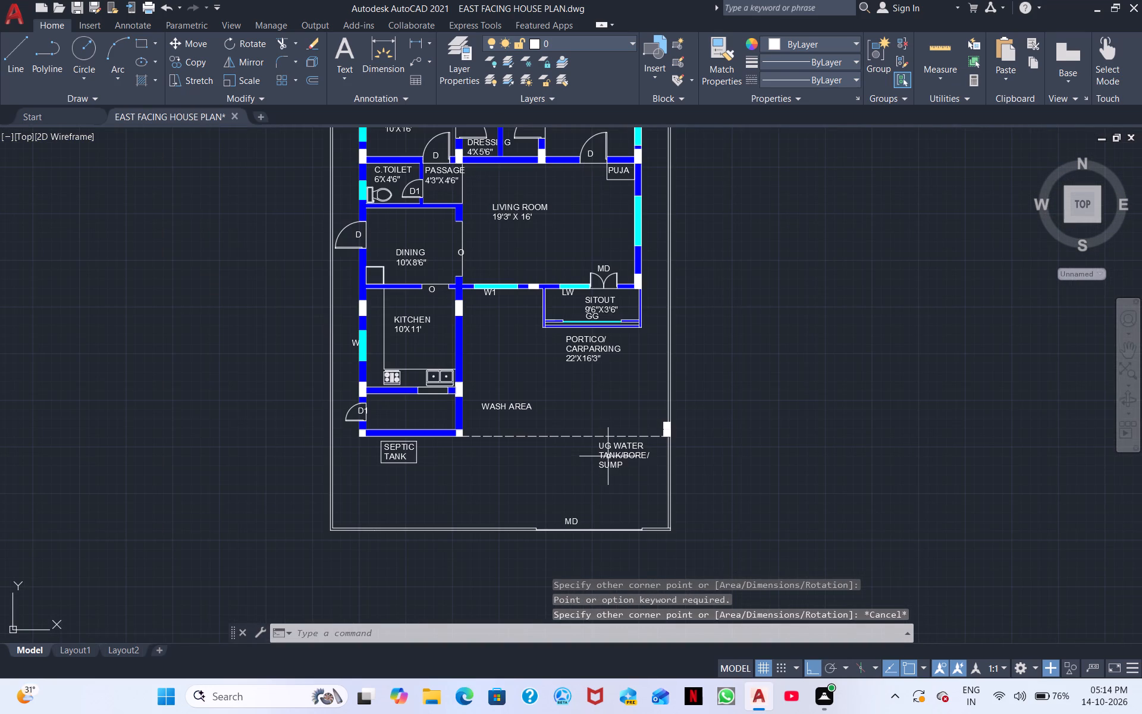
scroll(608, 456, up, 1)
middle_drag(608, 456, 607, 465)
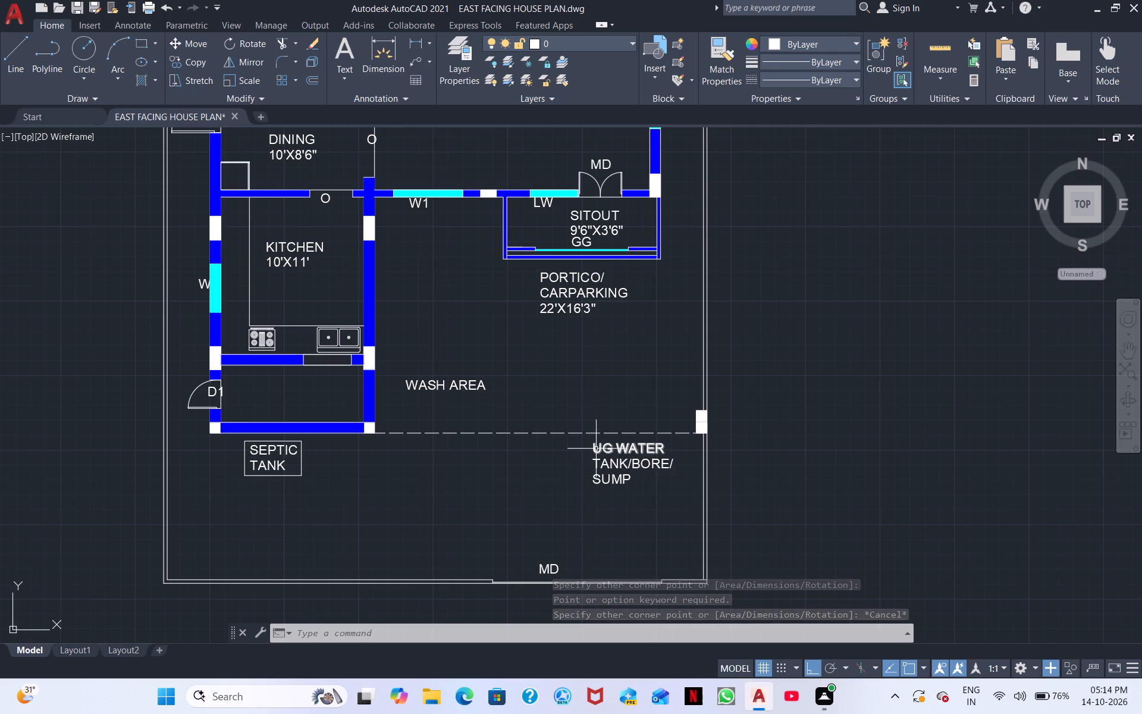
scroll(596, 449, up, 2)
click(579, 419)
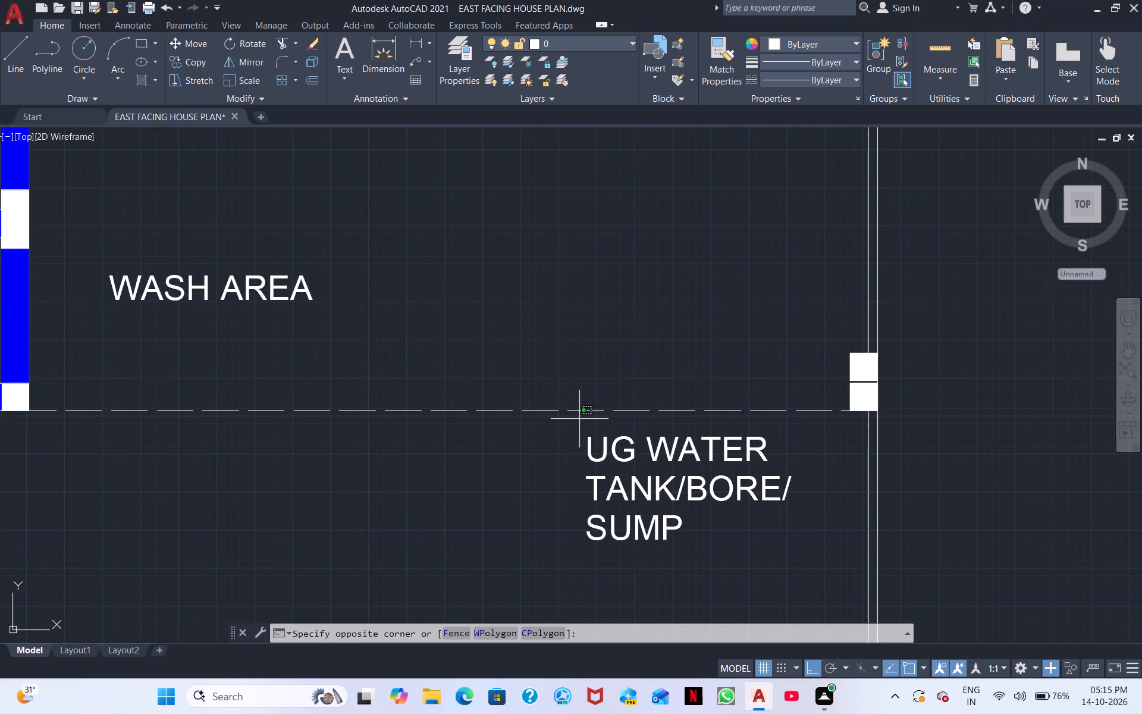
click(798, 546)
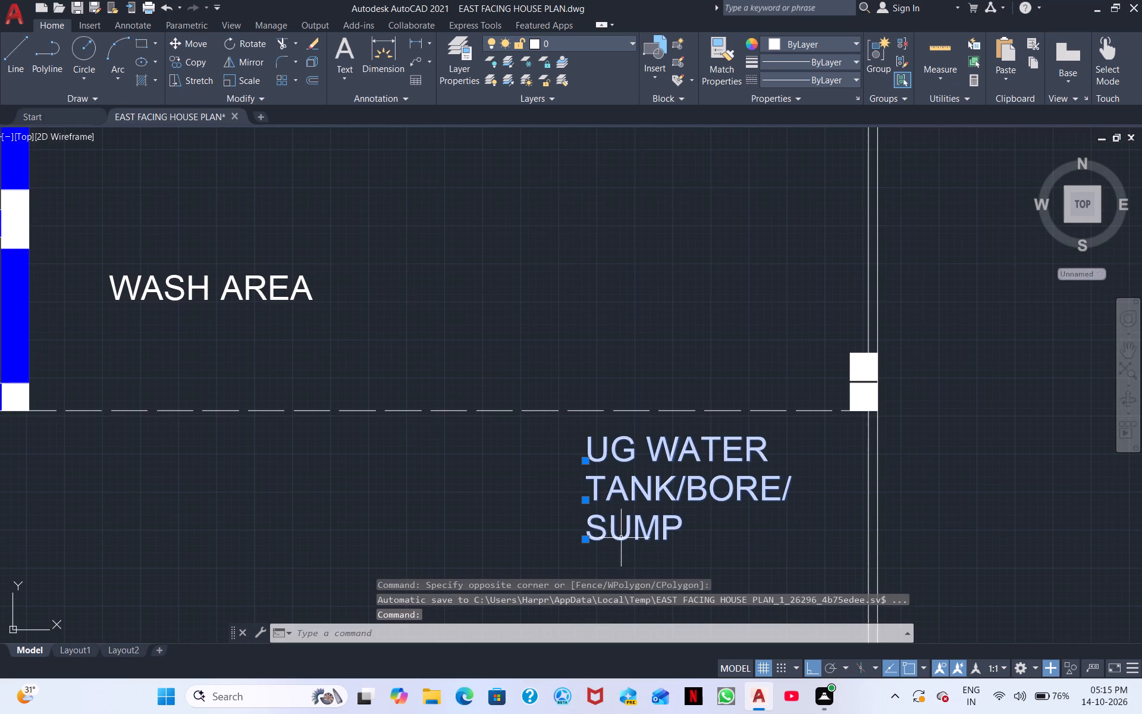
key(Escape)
Draw a rectangle closely framing the three-line UG WATER TANK/BORE/SUMP label below the dashed portico line.
key(space)
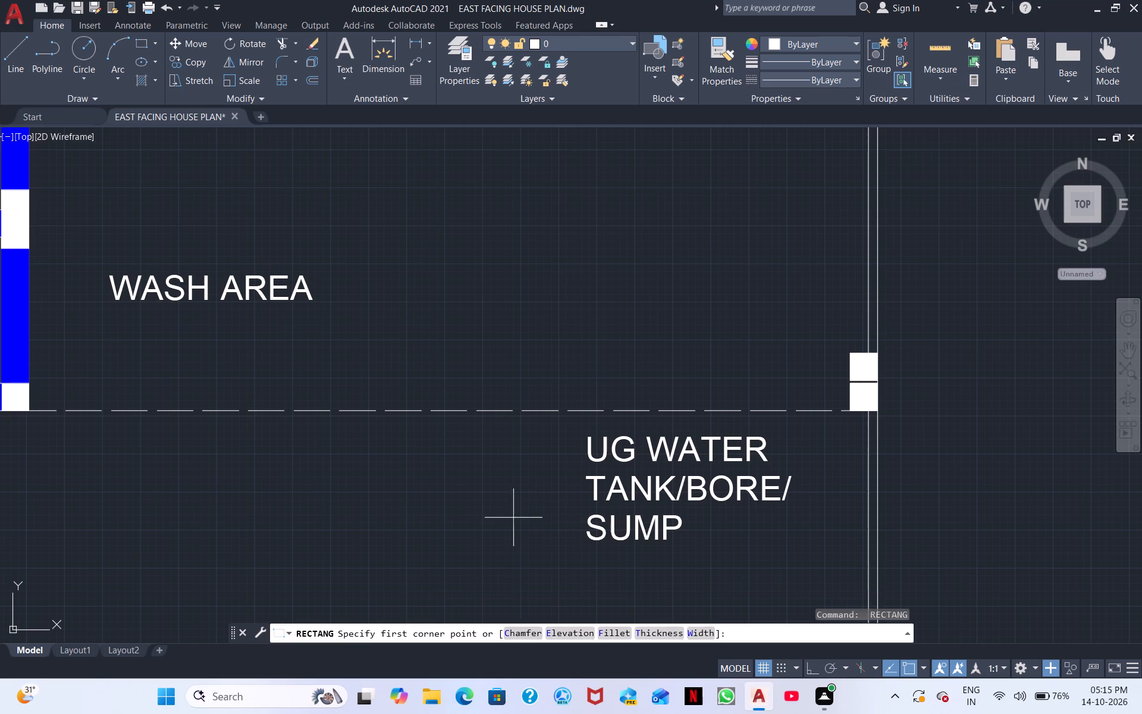
click(572, 425)
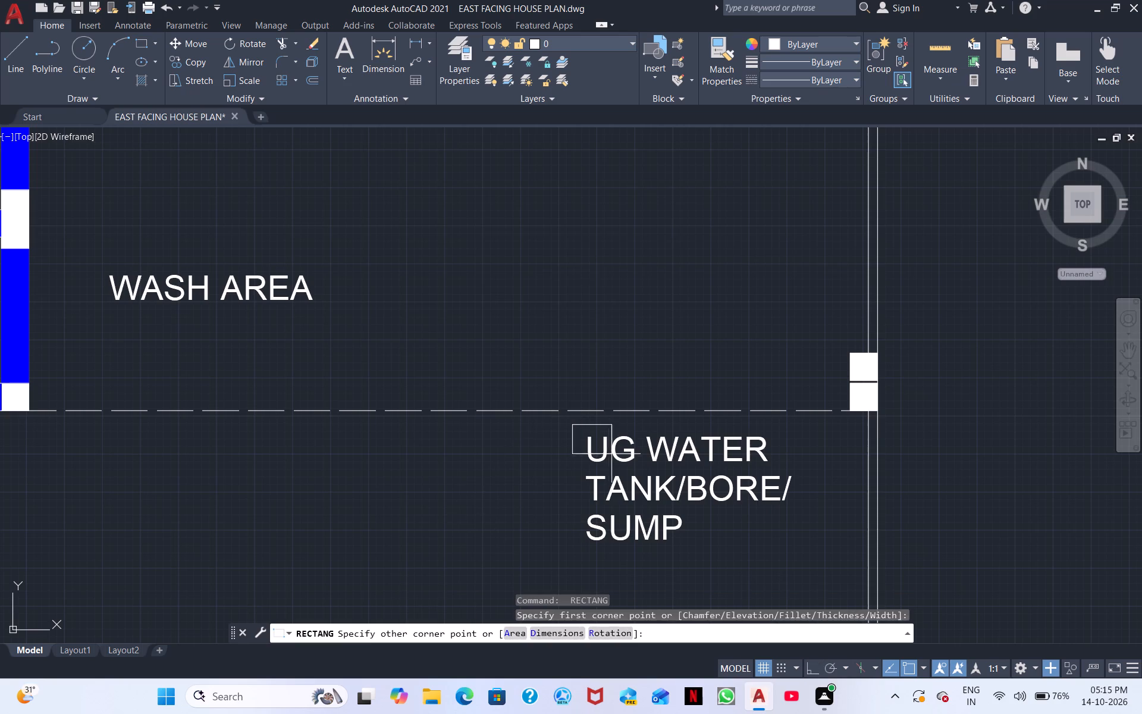
click(802, 556)
Copy the kitchen's 10'X11' size text to just beneath the WASH AREA label, with Ortho turned off.
scroll(722, 542, down, 1)
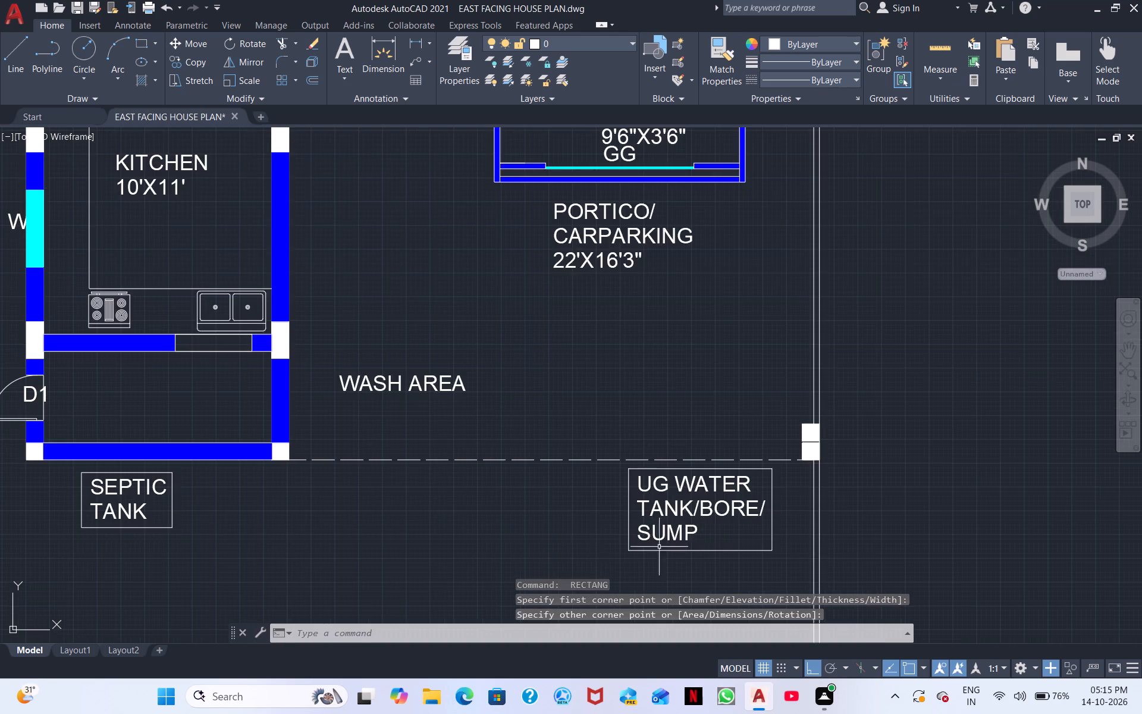
middle_drag(430, 486, 792, 502)
middle_drag(460, 437, 469, 530)
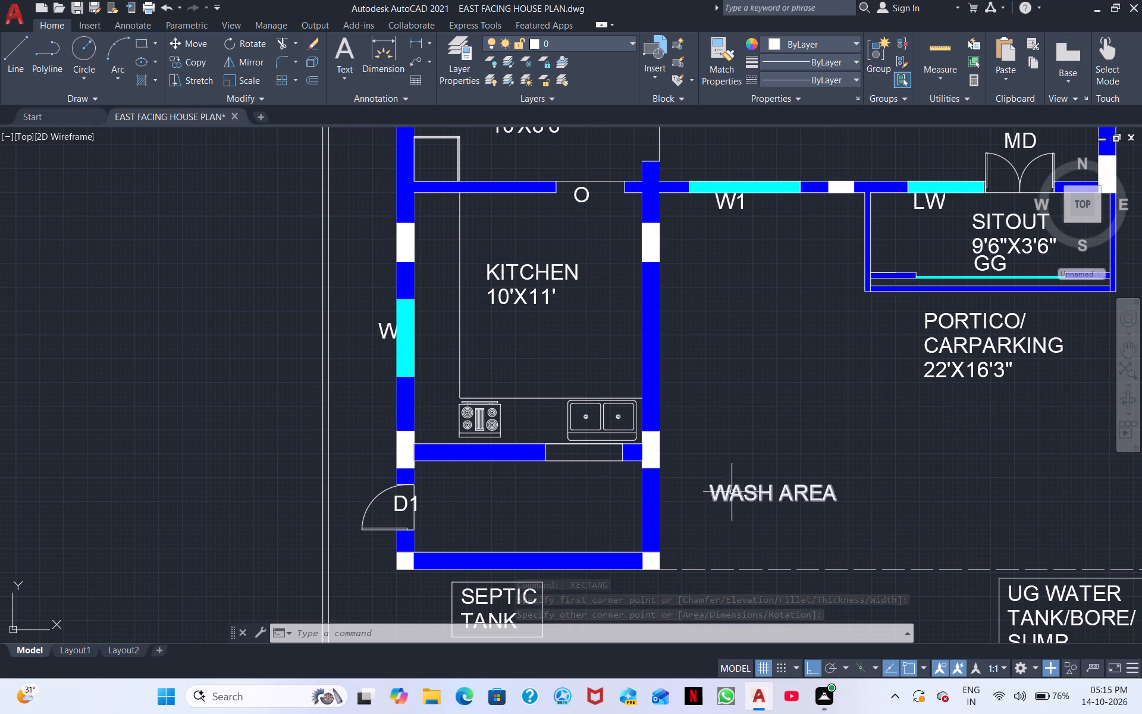
click(557, 306)
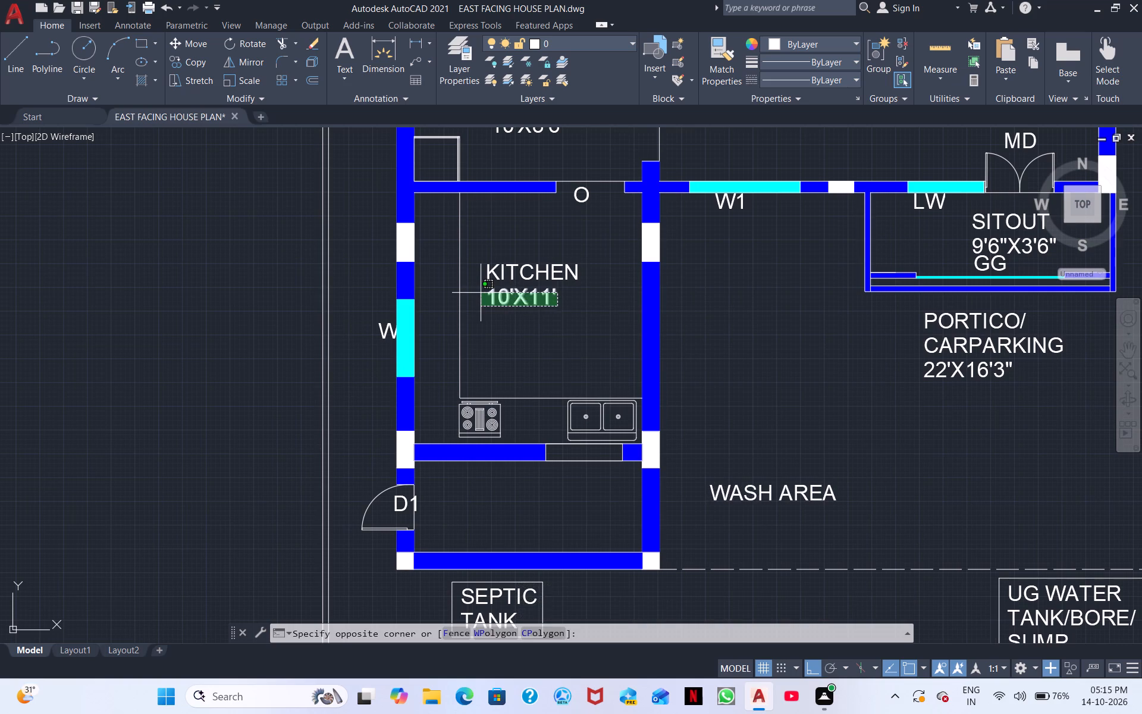
click(481, 289)
right_click(481, 289)
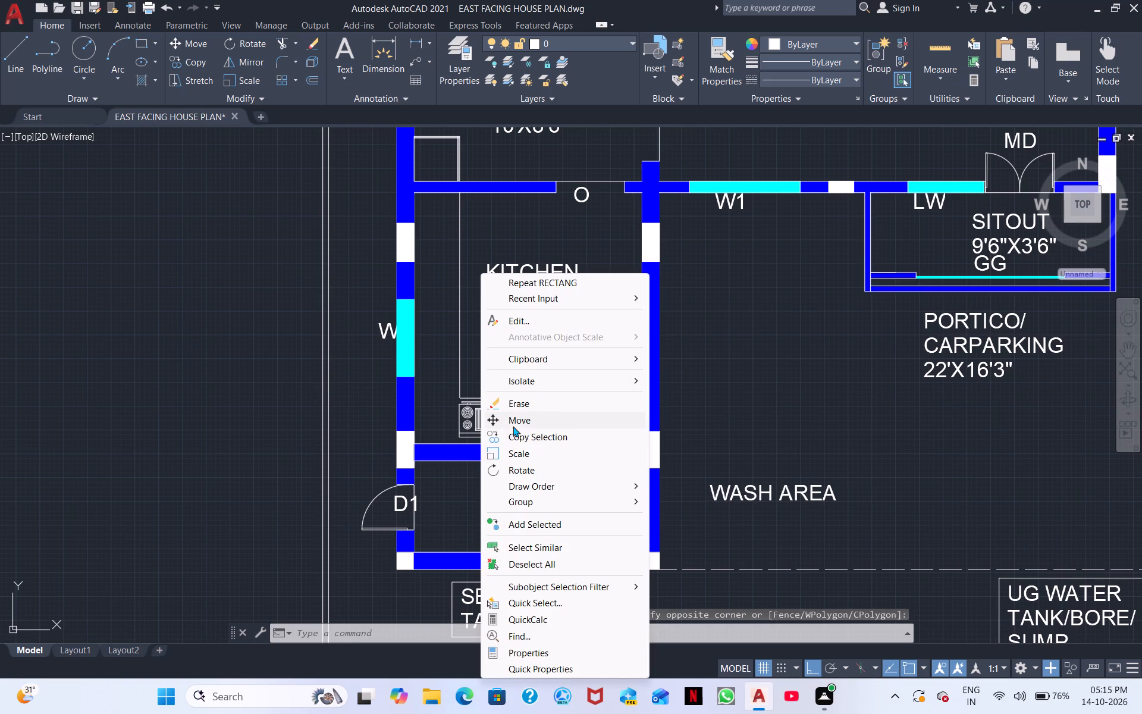
click(510, 437)
click(491, 312)
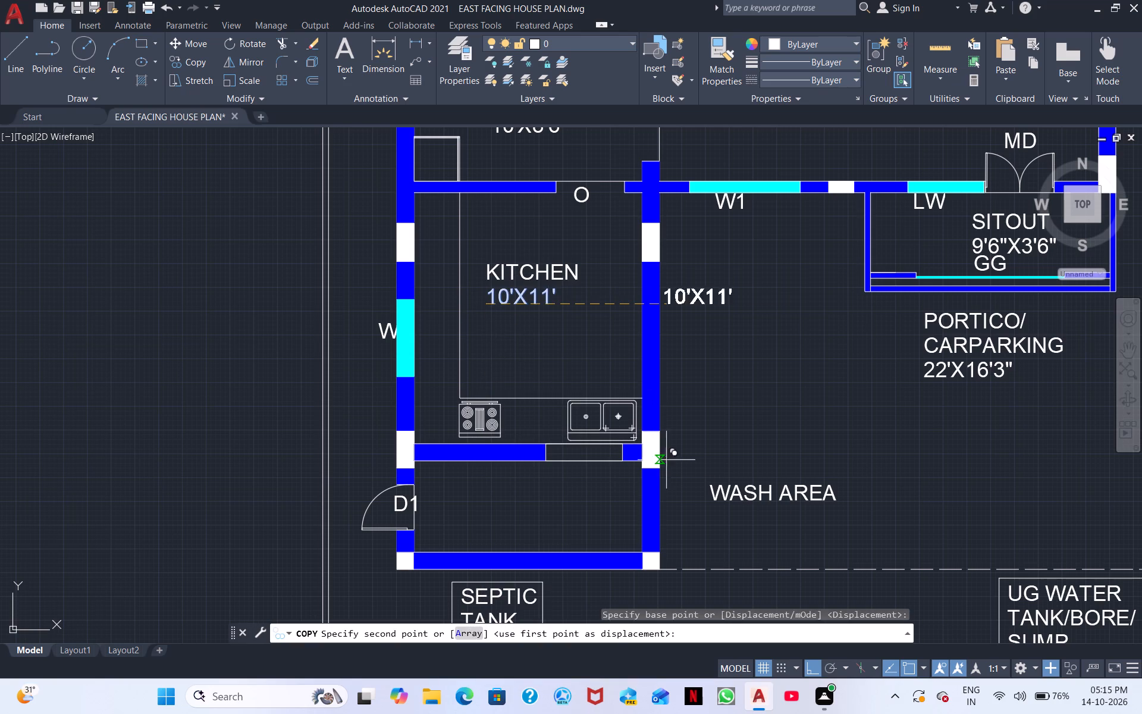
click(810, 673)
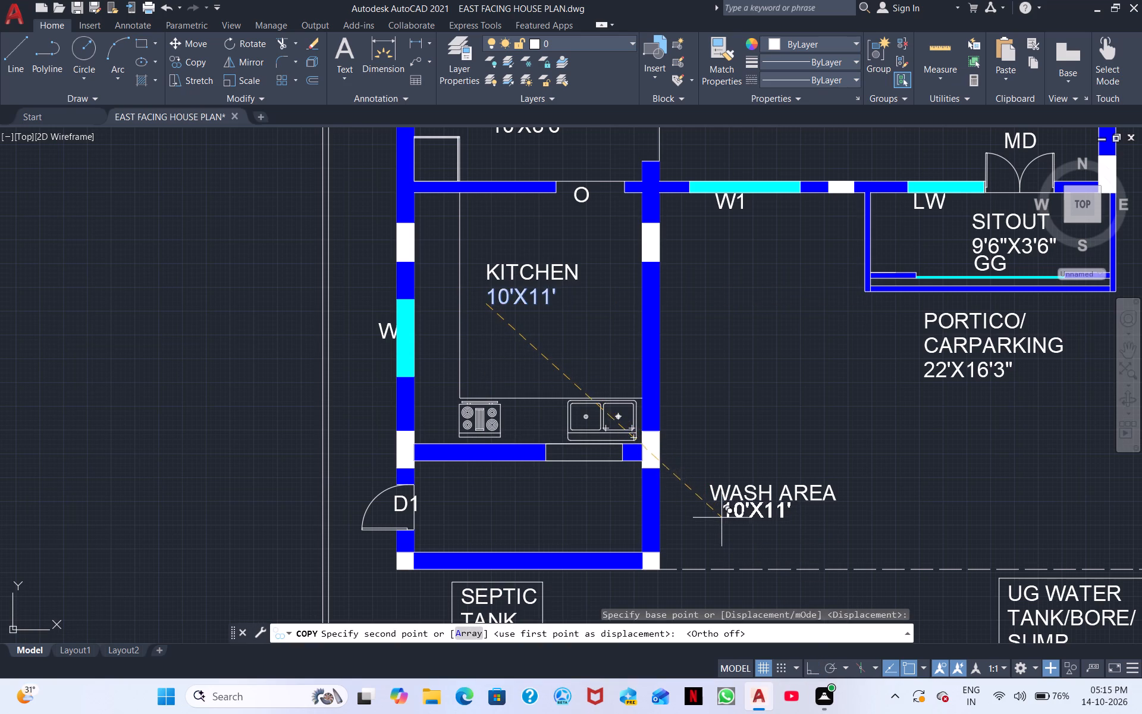
click(727, 520)
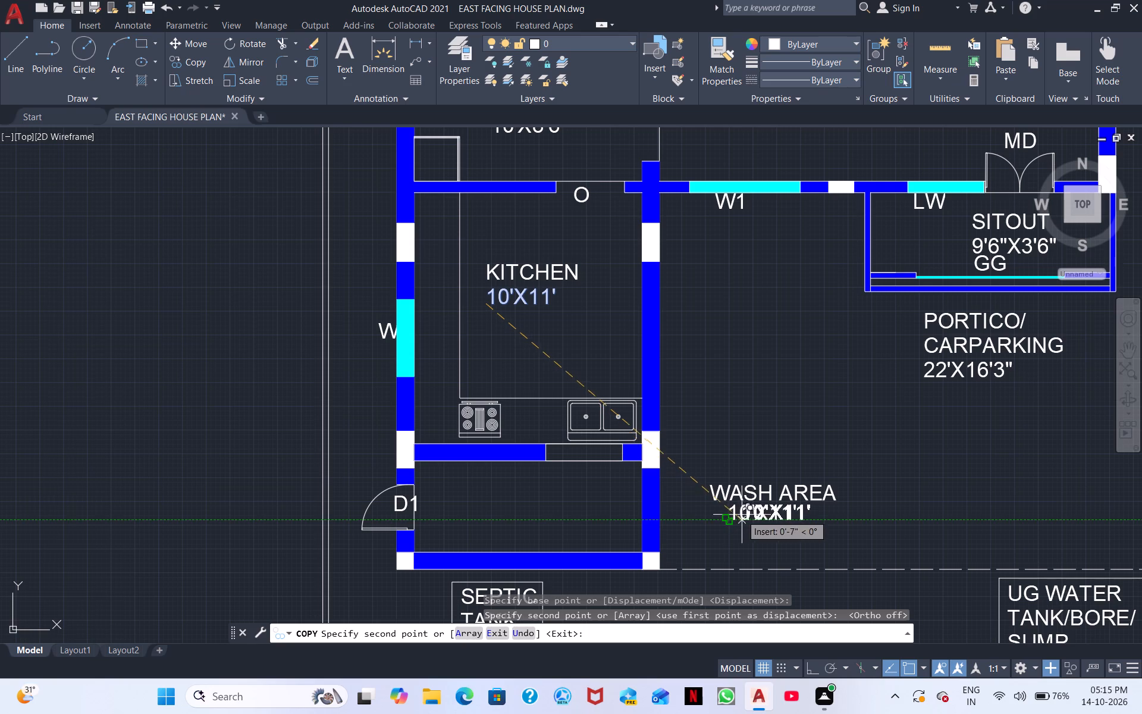
right_click(733, 510)
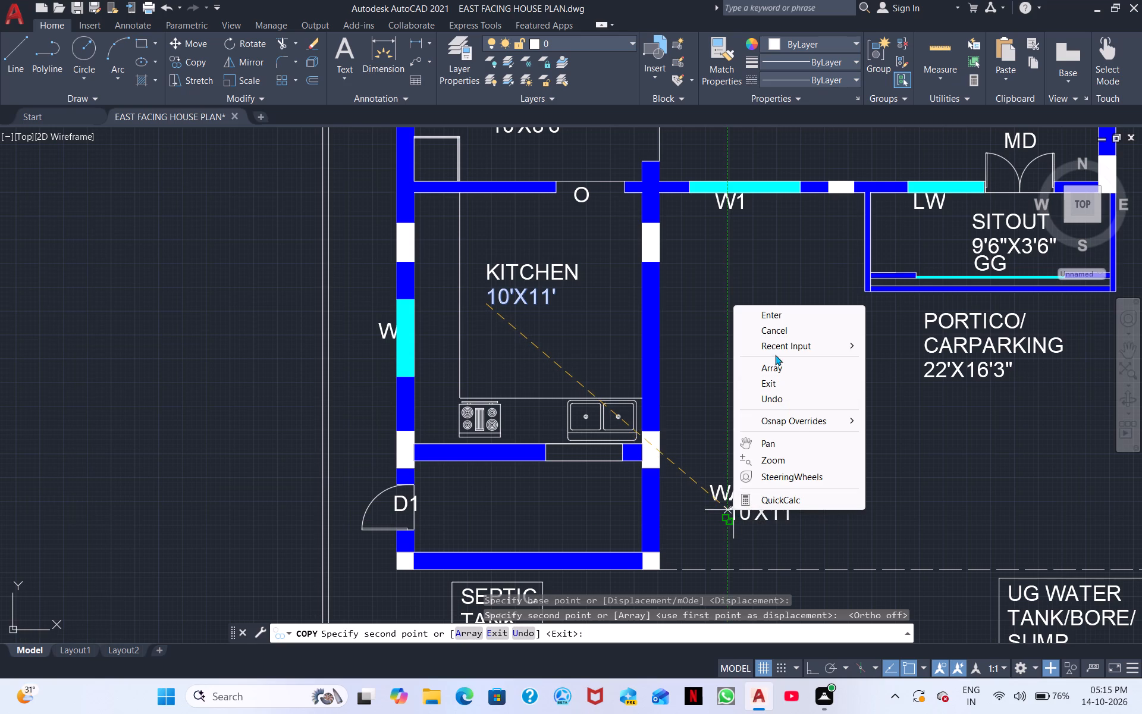
click(782, 331)
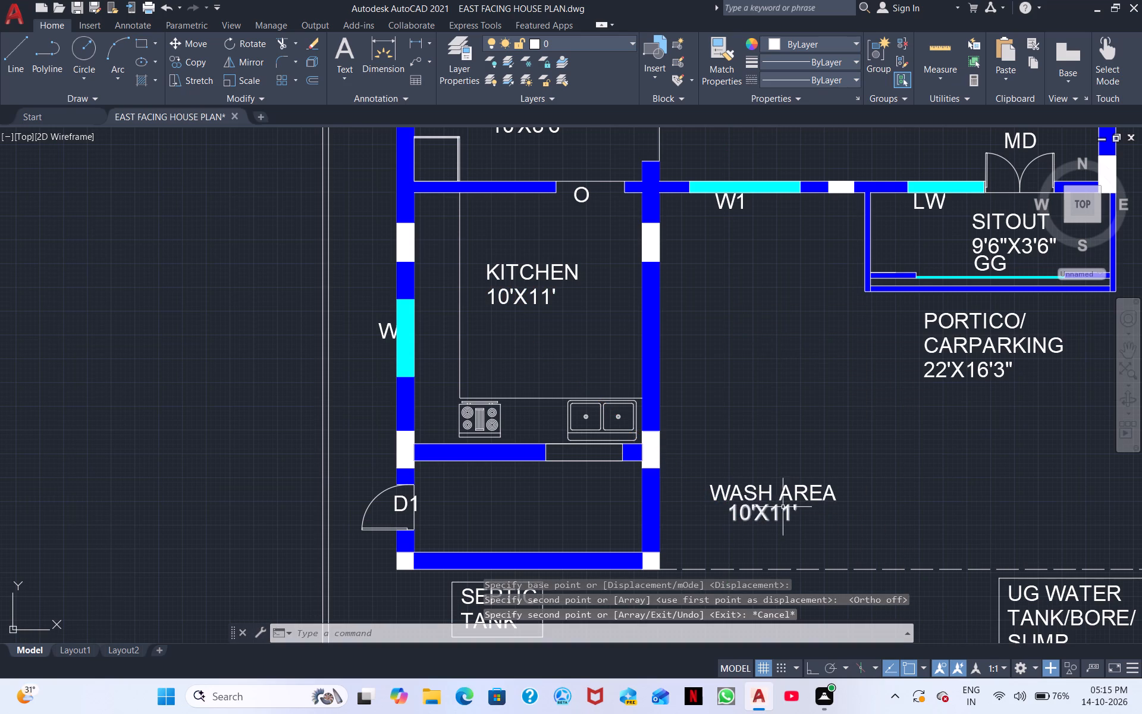
Change the copied size text under WASH AREA to 6'6"X4'.
double_click(783, 510)
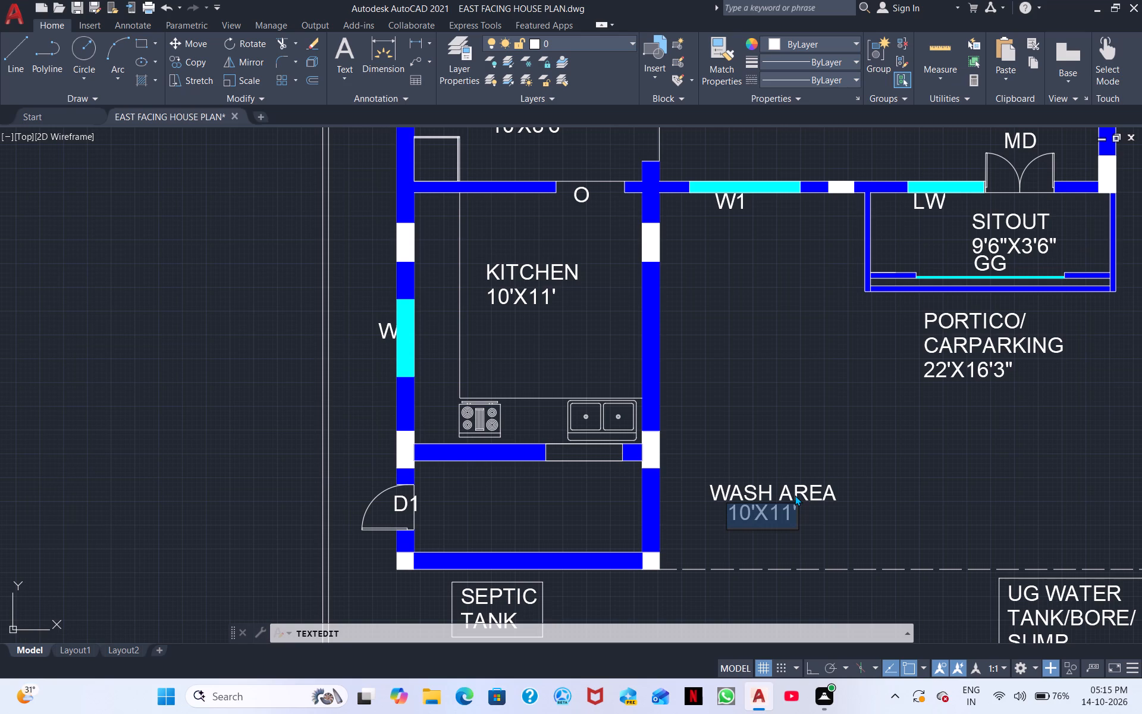
key(BackSpace)
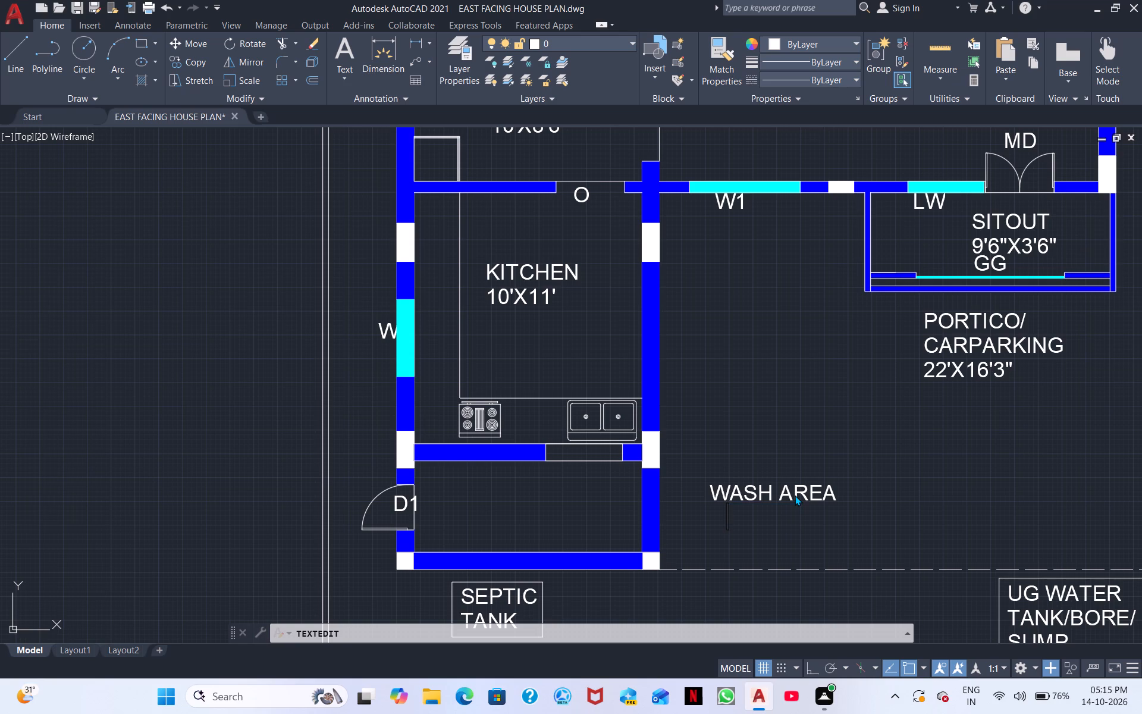
text(6'6")
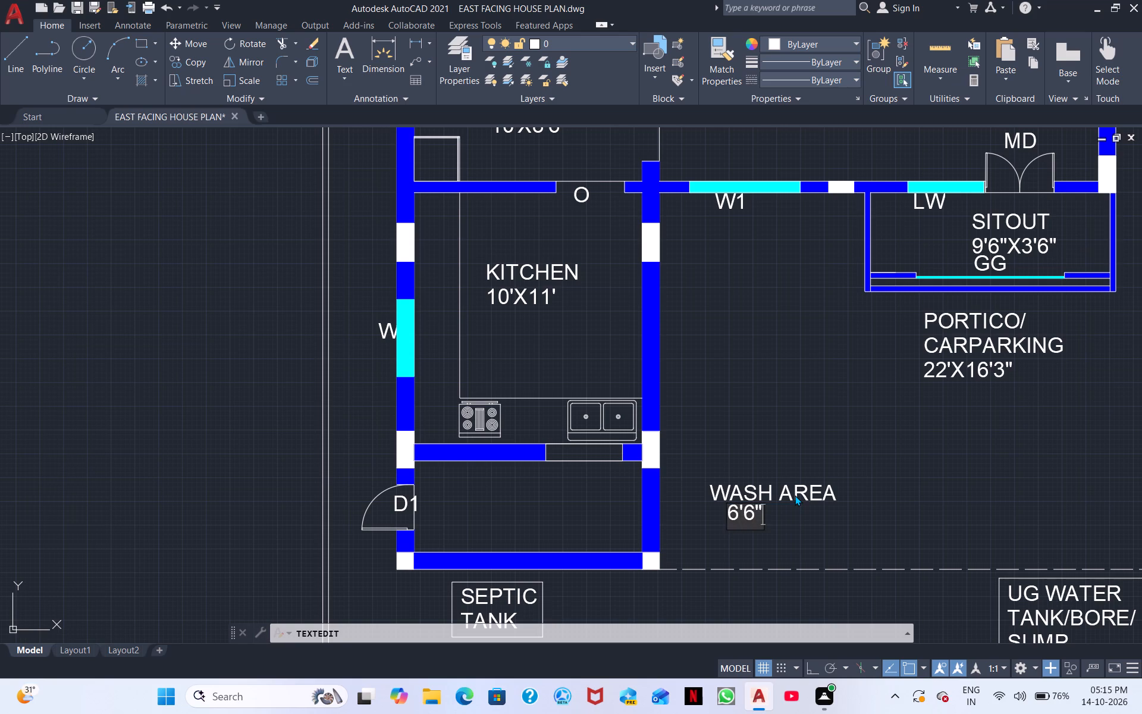
key(x)
text(4')
key(Return)
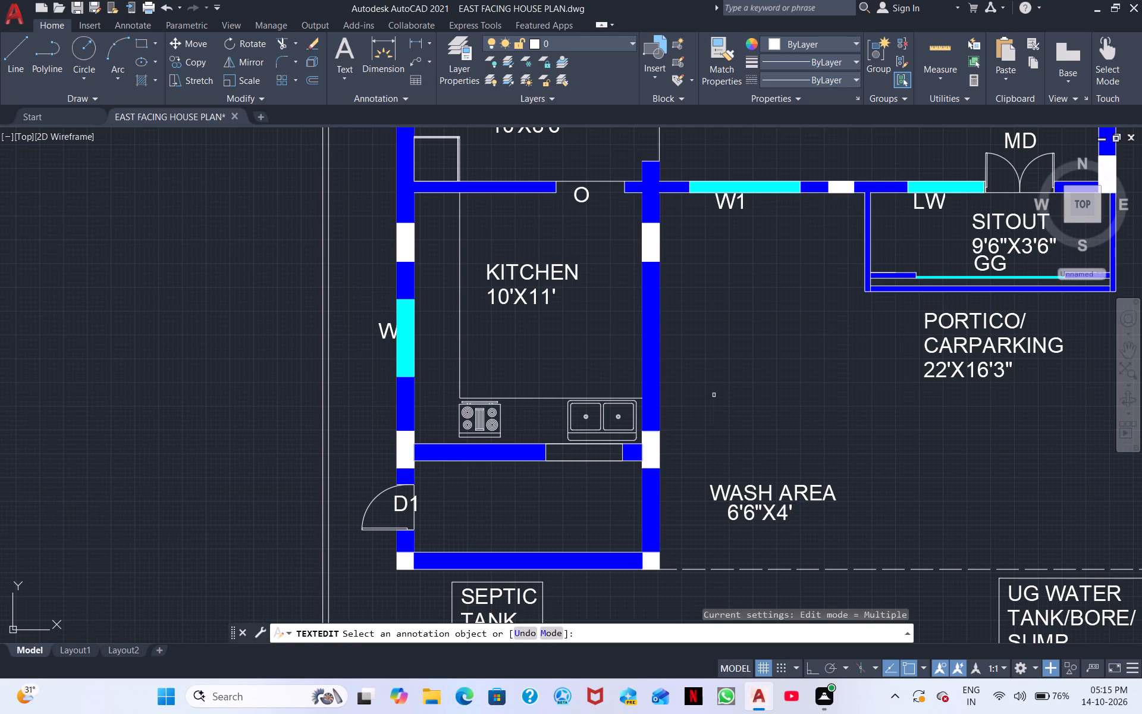
key(Escape)
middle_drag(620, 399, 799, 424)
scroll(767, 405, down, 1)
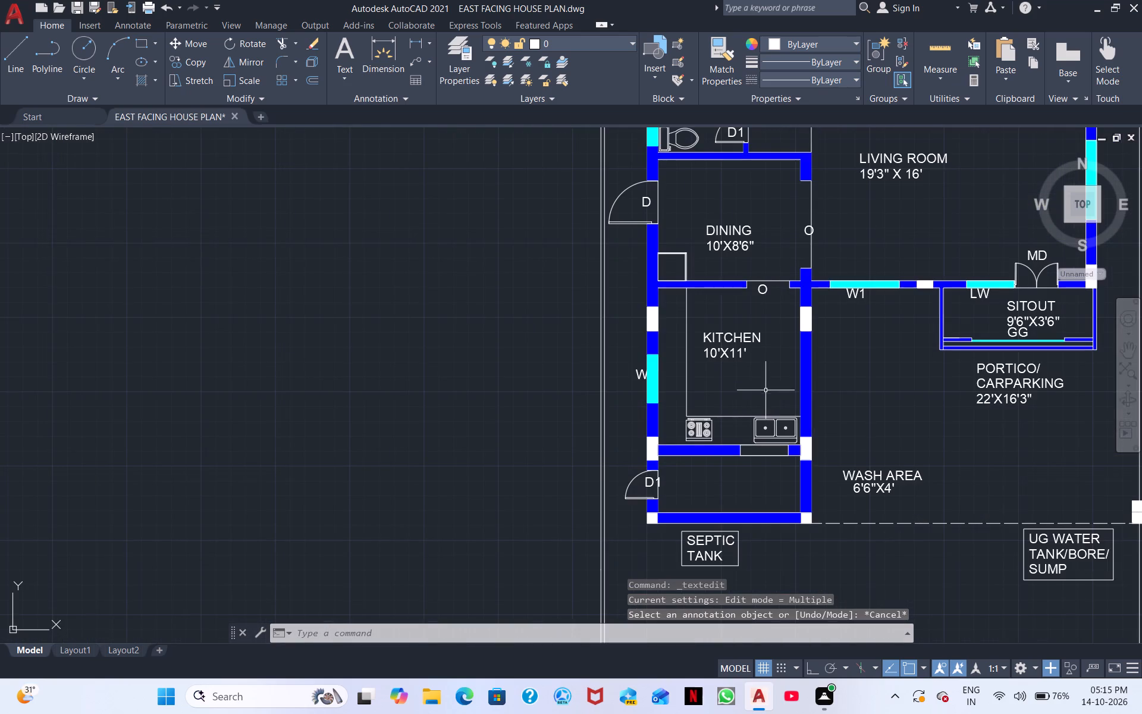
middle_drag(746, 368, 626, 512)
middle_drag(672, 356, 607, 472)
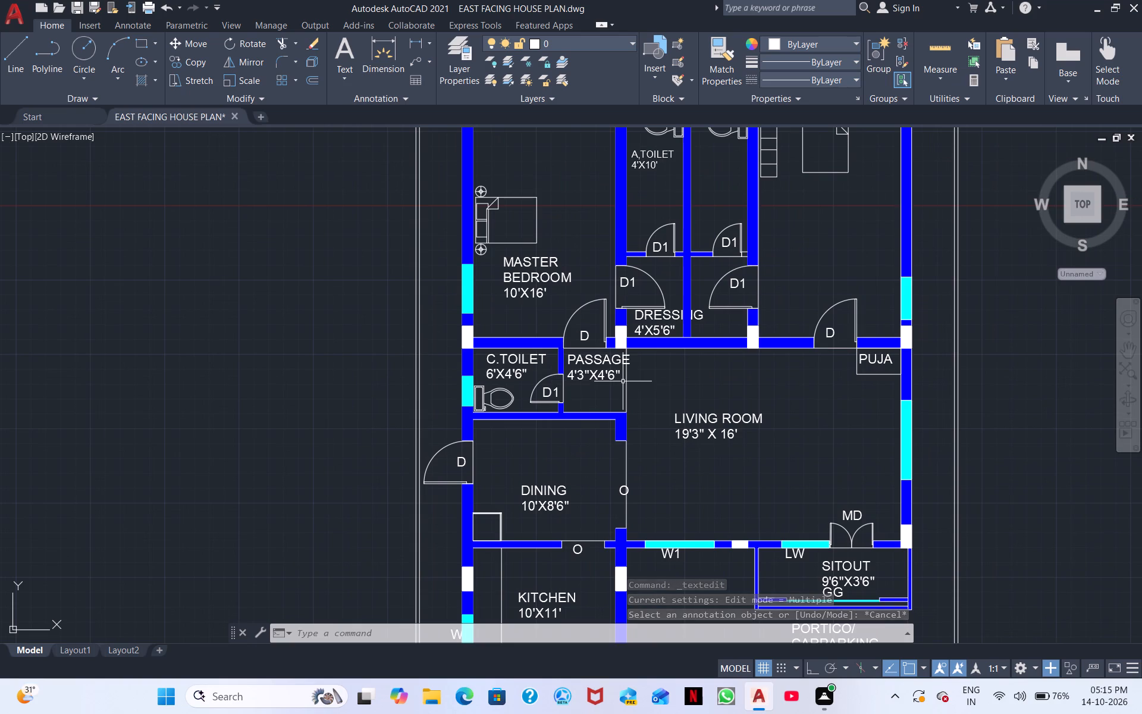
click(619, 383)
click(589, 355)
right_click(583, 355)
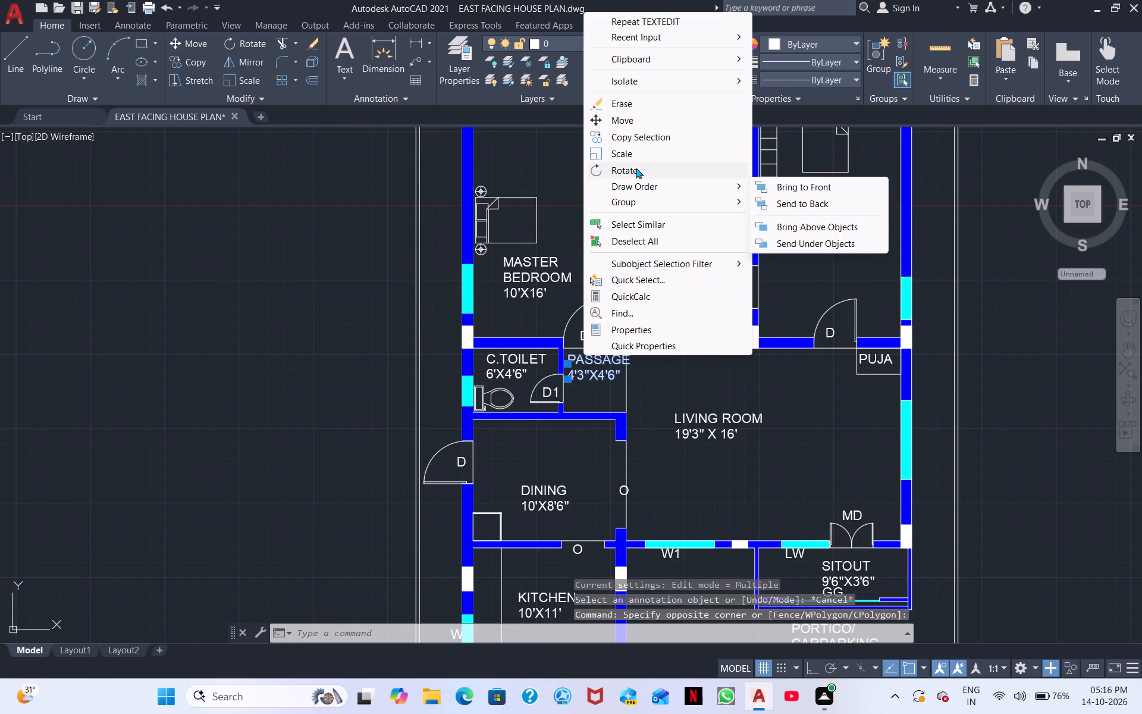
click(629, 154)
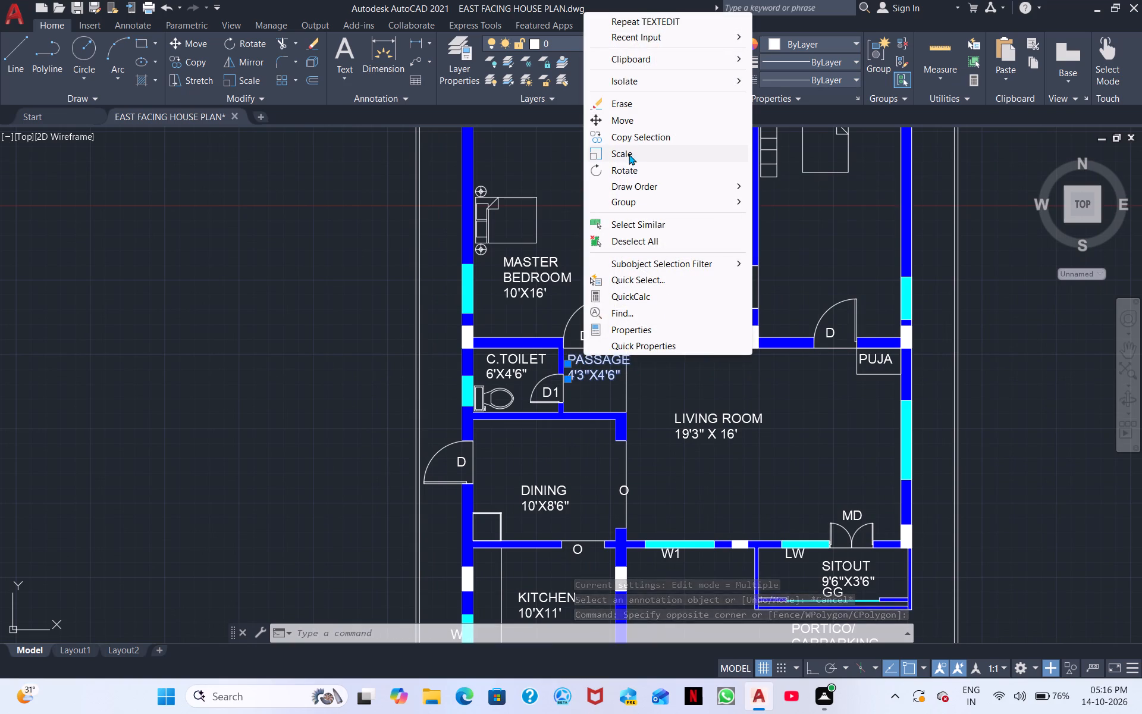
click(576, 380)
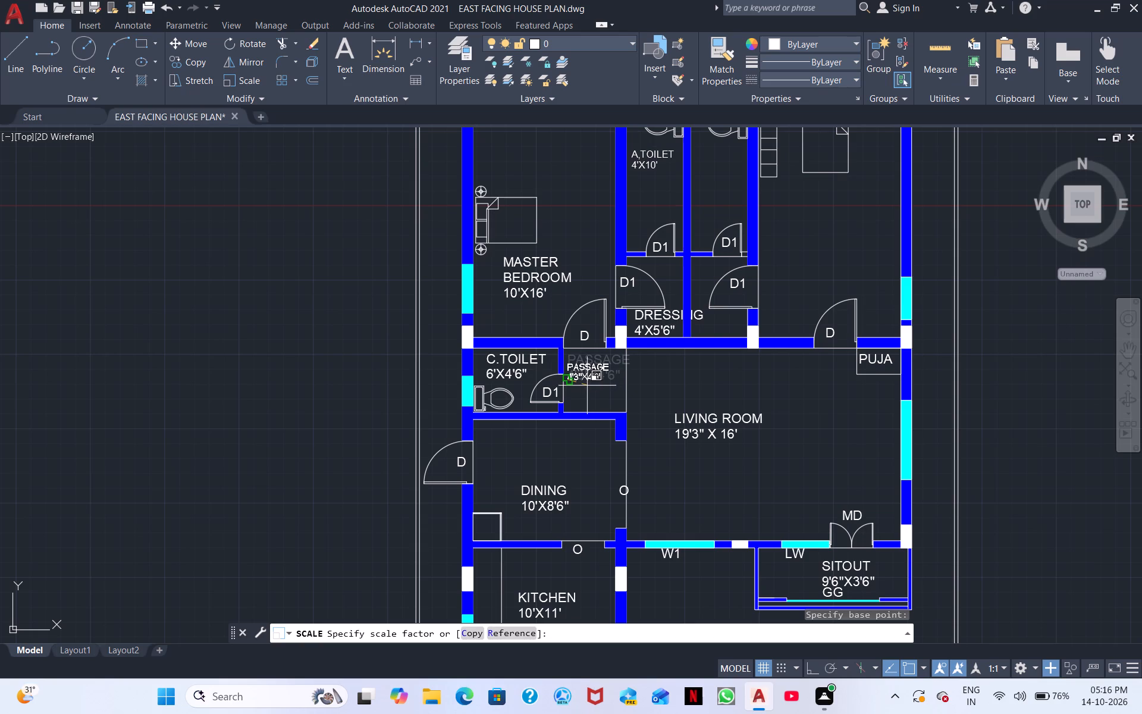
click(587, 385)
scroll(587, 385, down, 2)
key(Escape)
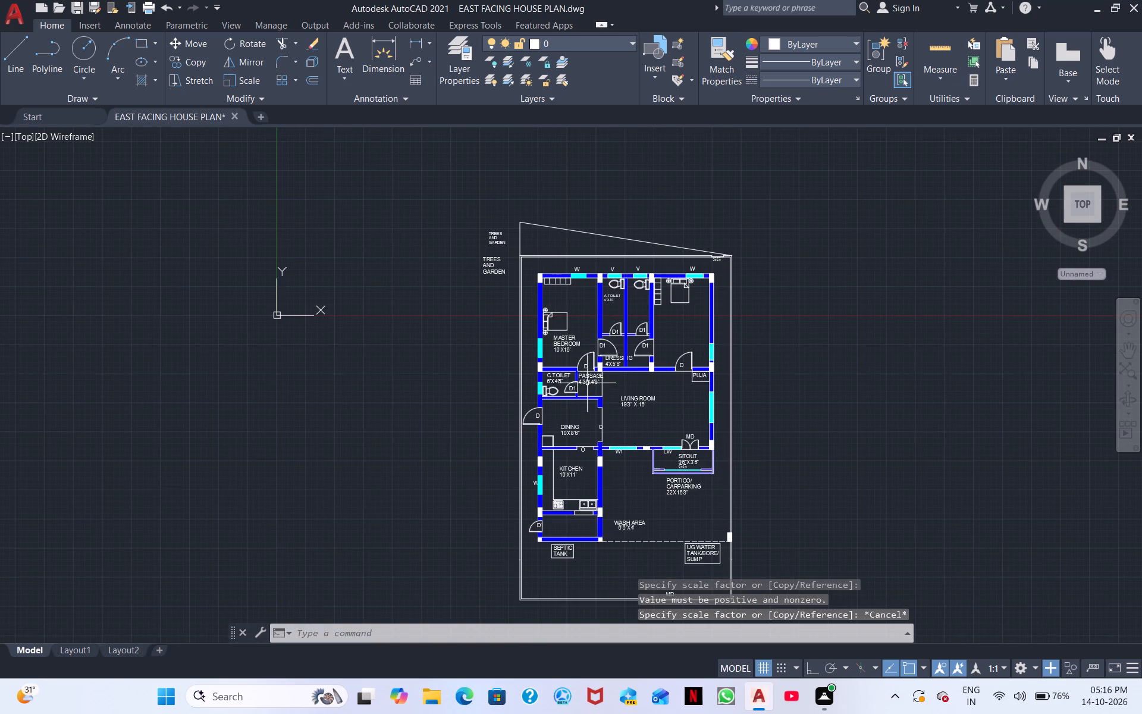
Scale down the C.TOILET label and its 6'X4'6" size text slightly from their lower-left corner.
scroll(550, 361, up, 3)
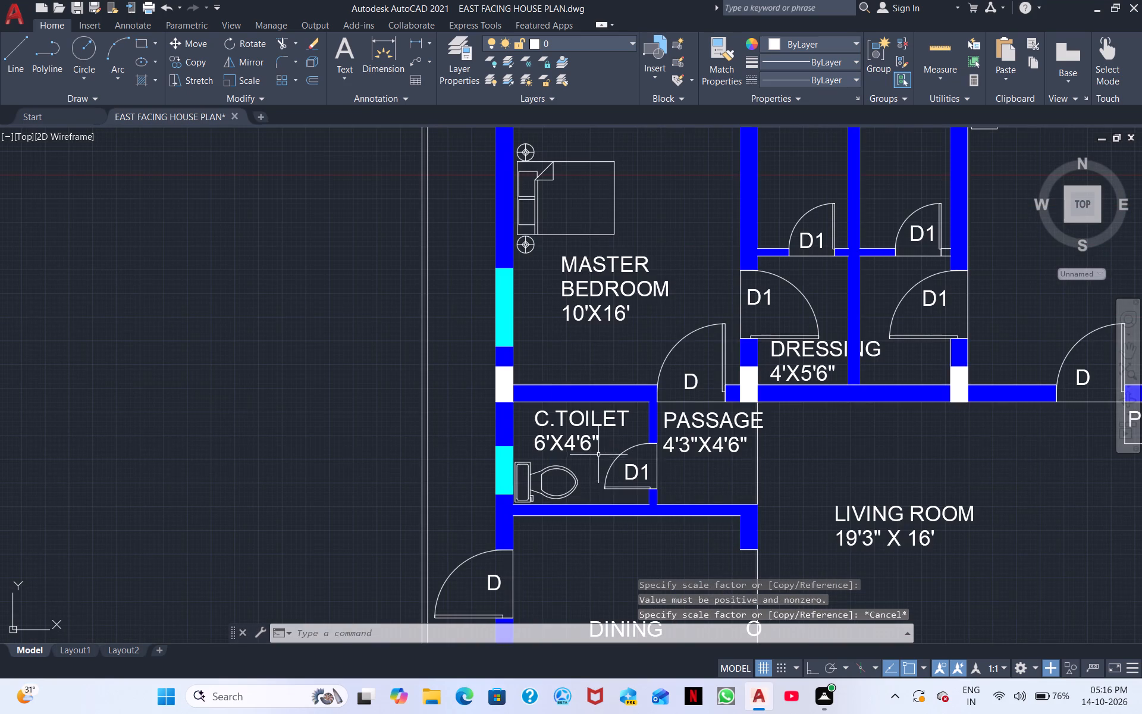
click(597, 457)
click(541, 410)
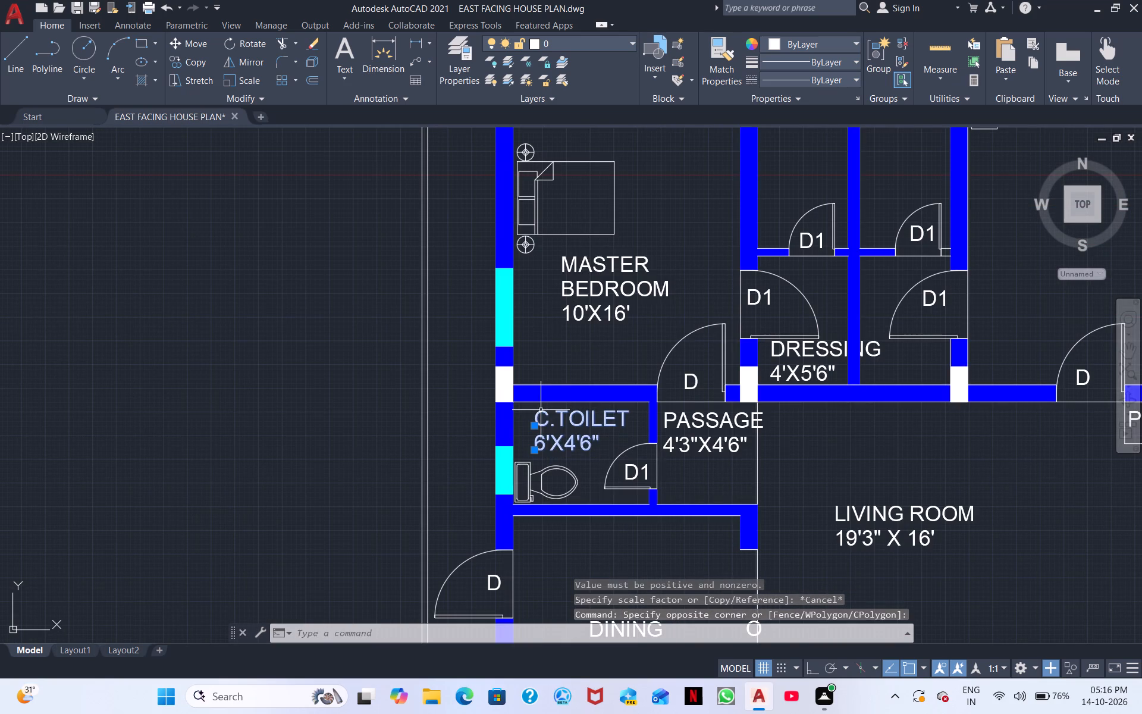
right_click(539, 411)
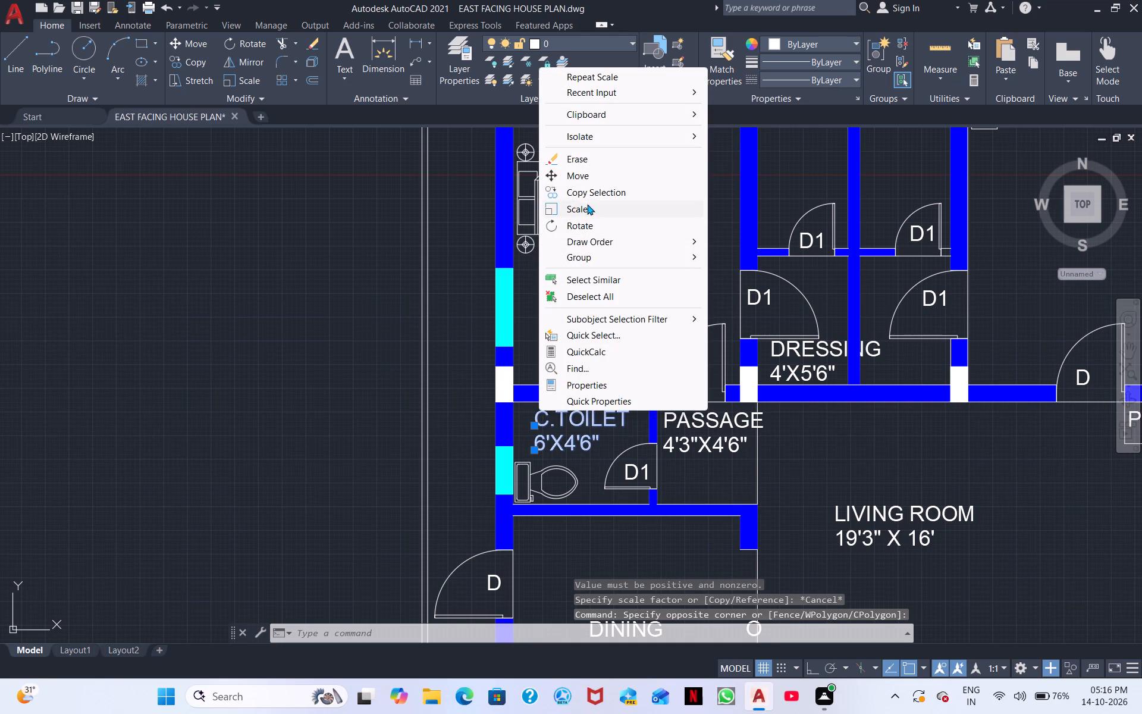
click(587, 206)
click(530, 455)
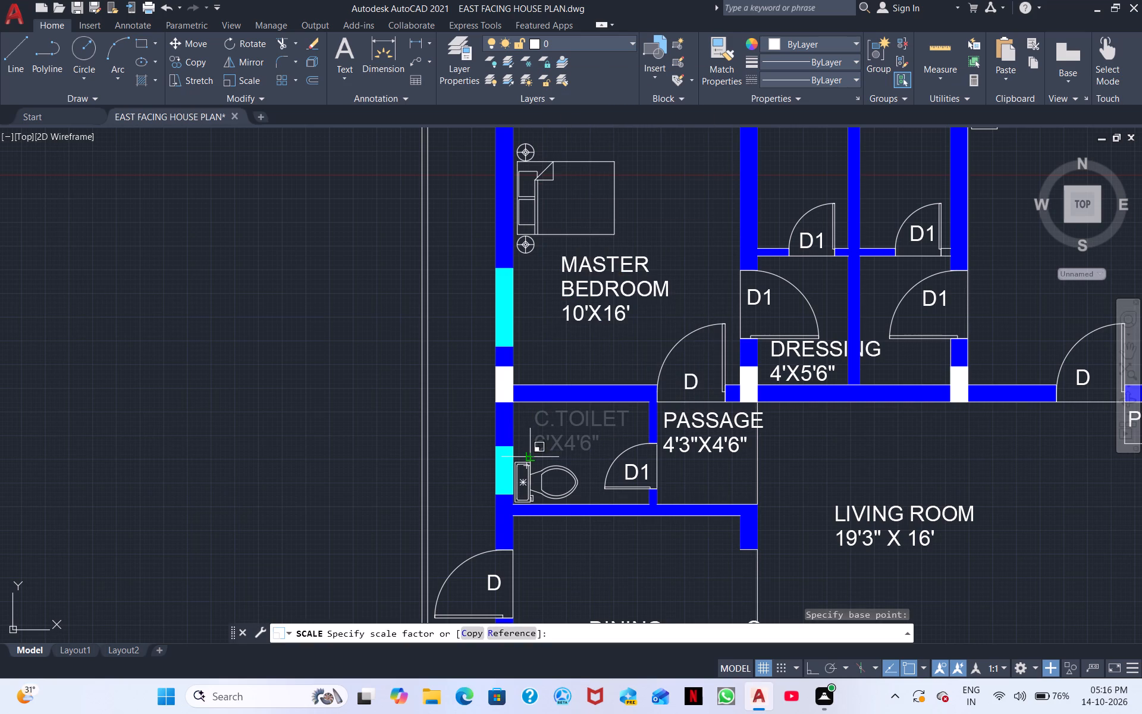
click(570, 444)
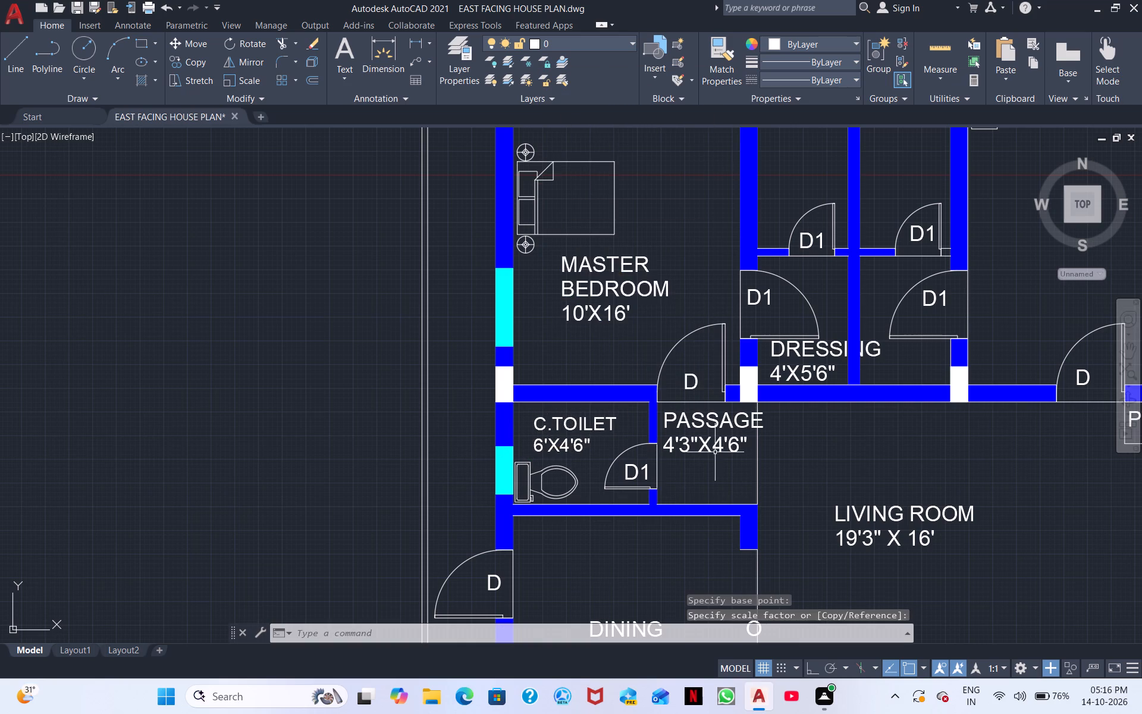
Scale down the PASSAGE label and its 4'3"X4'6" size text from their lower-left corner to fit inside the passage.
click(717, 452)
click(700, 424)
right_click(700, 426)
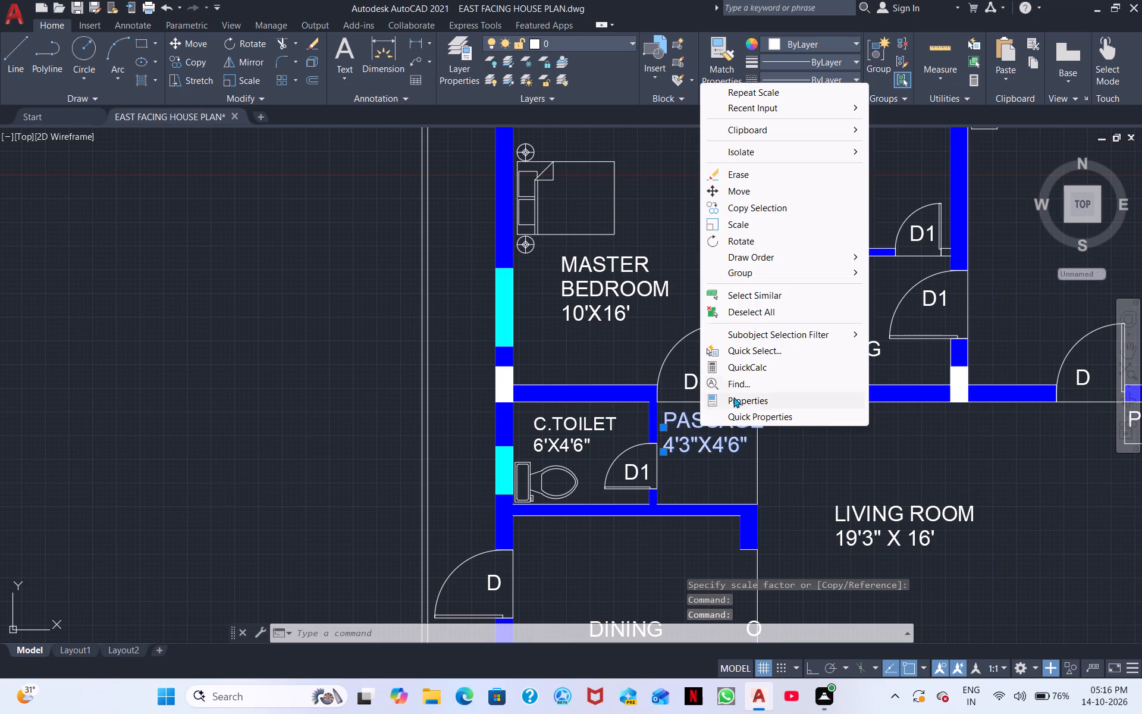
click(754, 224)
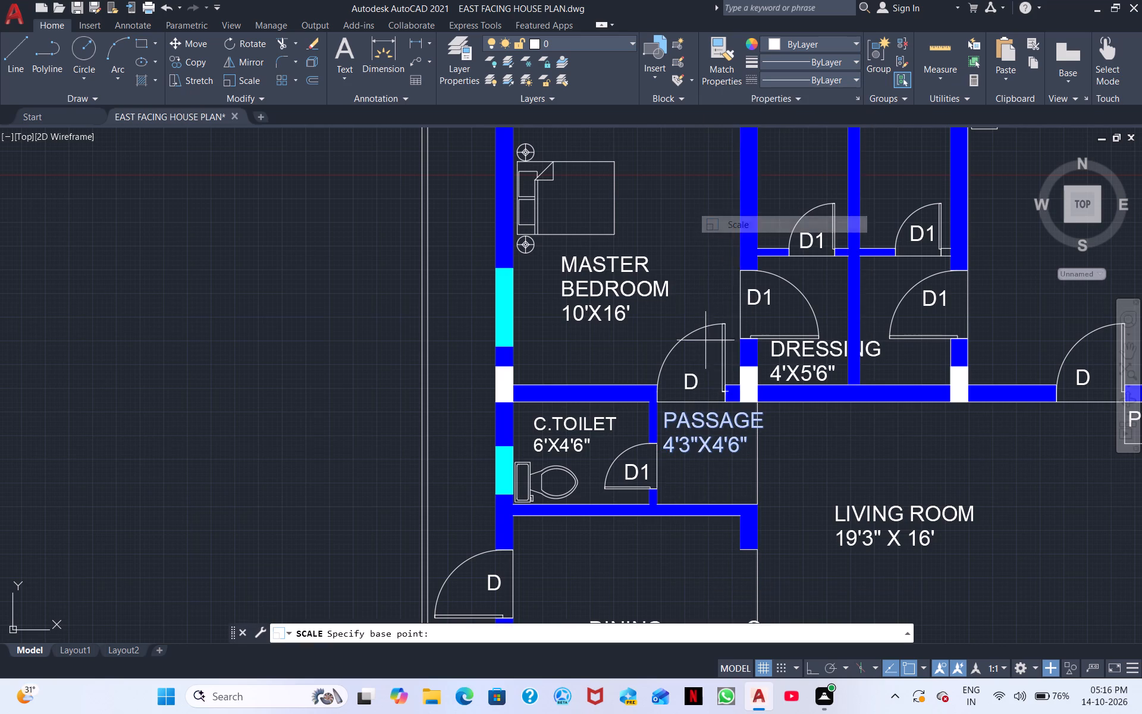
click(666, 449)
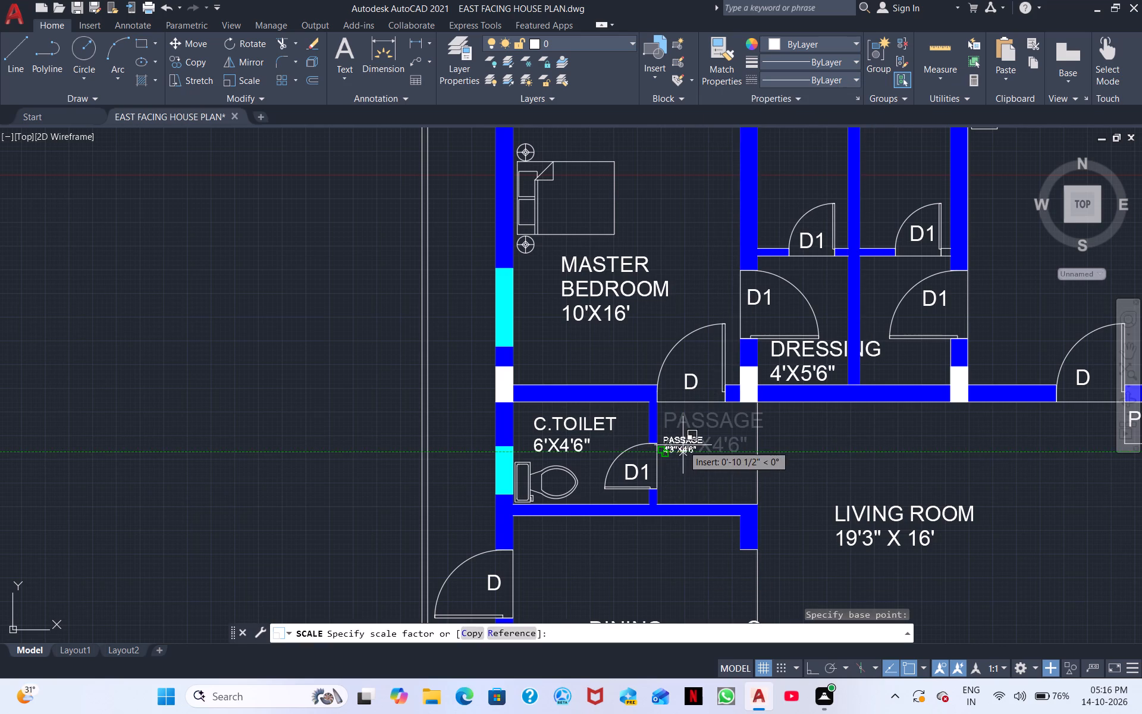
click(700, 437)
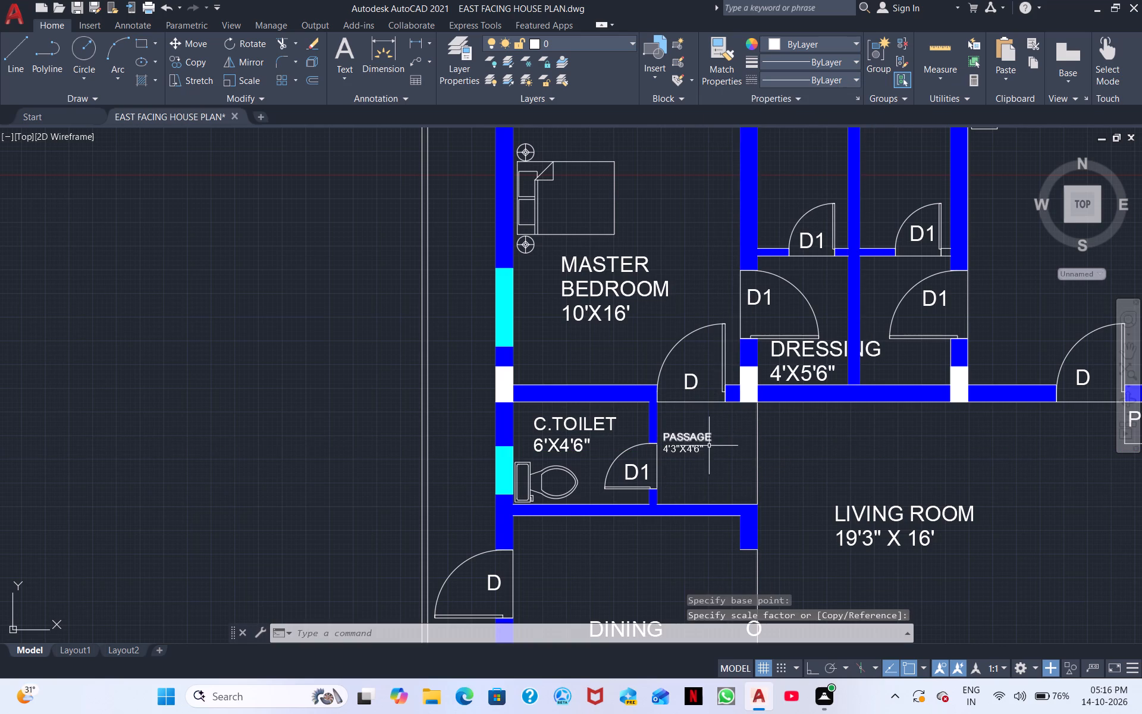
Move the PASSAGE label and its size text slightly upward within the passage.
scroll(711, 450, down, 1)
scroll(710, 453, up, 1)
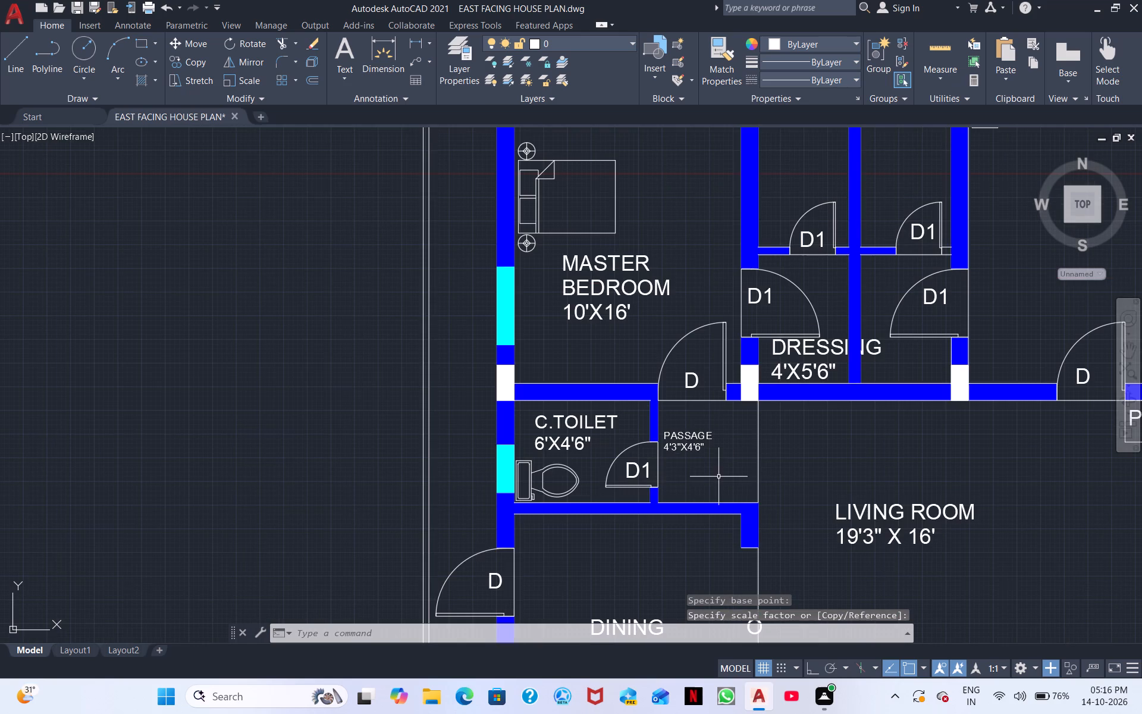
click(719, 477)
click(688, 429)
right_click(688, 429)
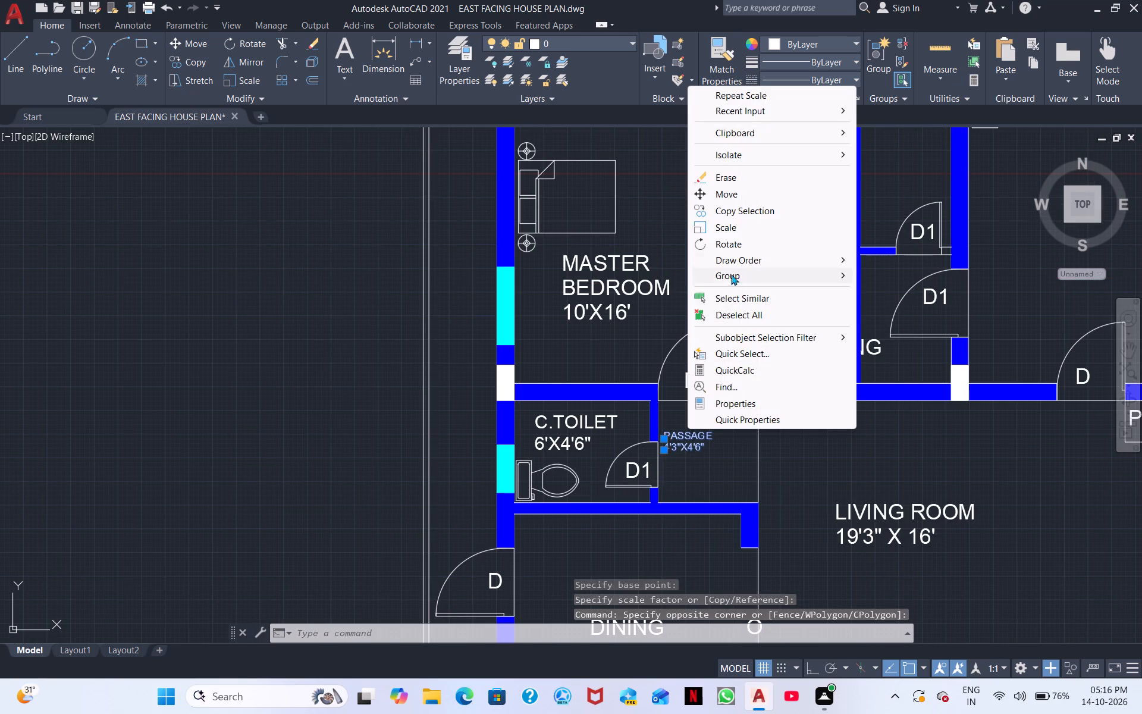
click(743, 191)
click(685, 458)
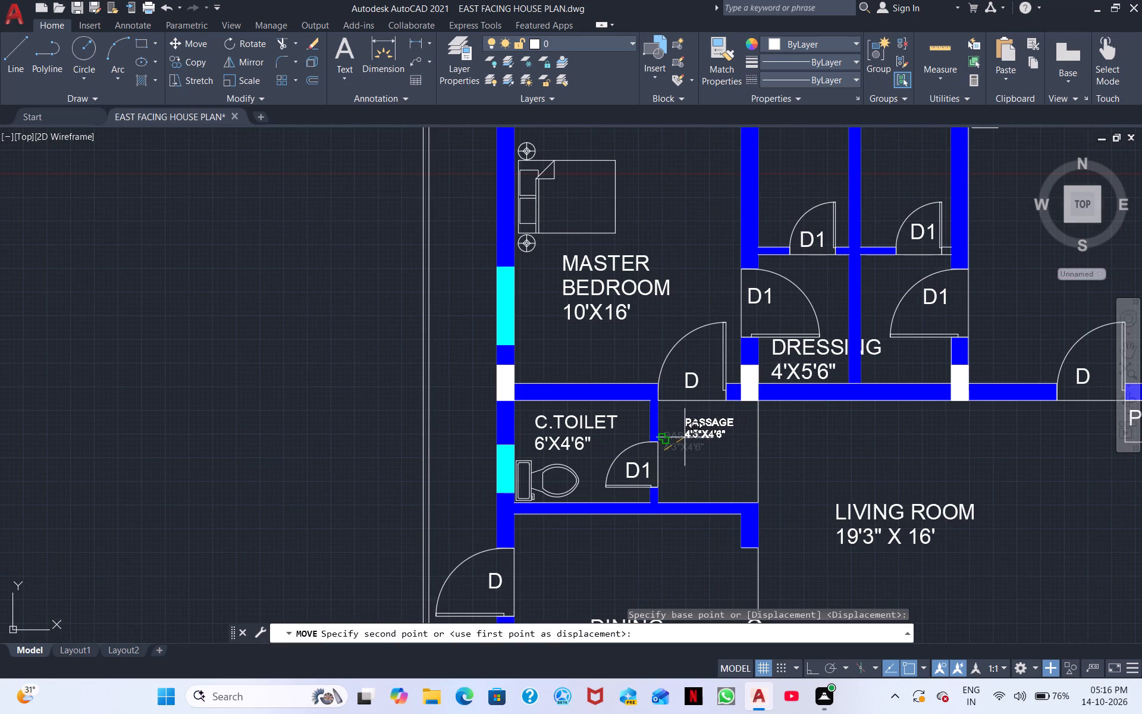
click(685, 437)
click(683, 438)
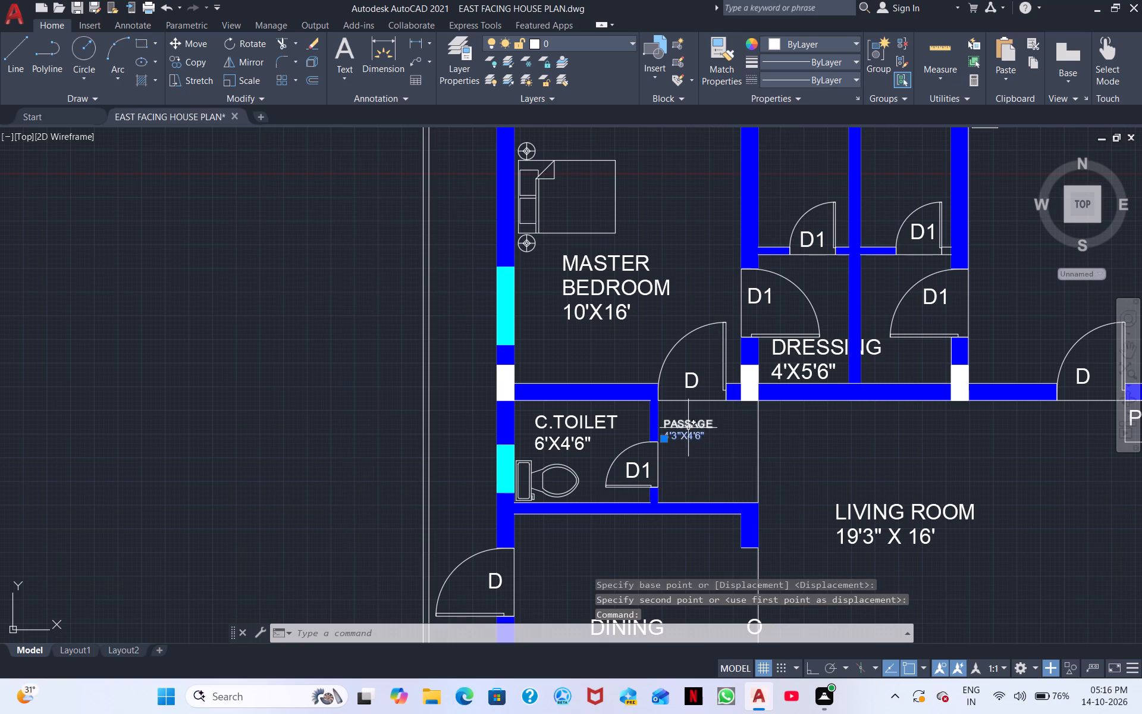
click(688, 428)
right_click(688, 428)
click(744, 192)
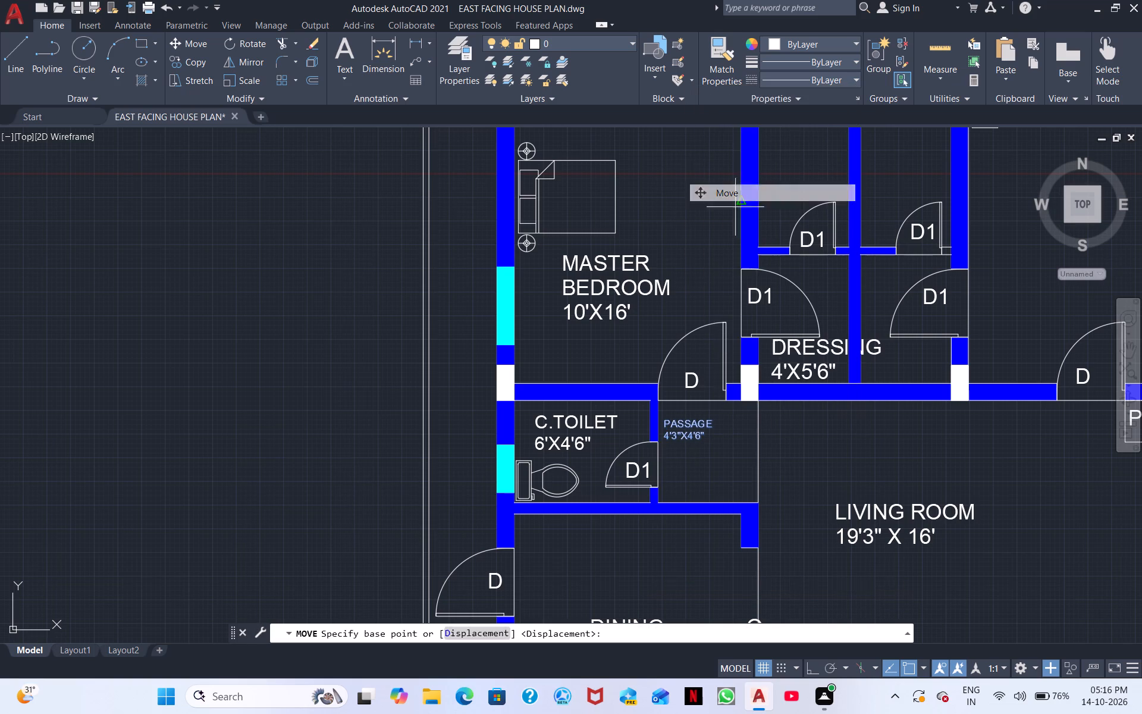
click(692, 429)
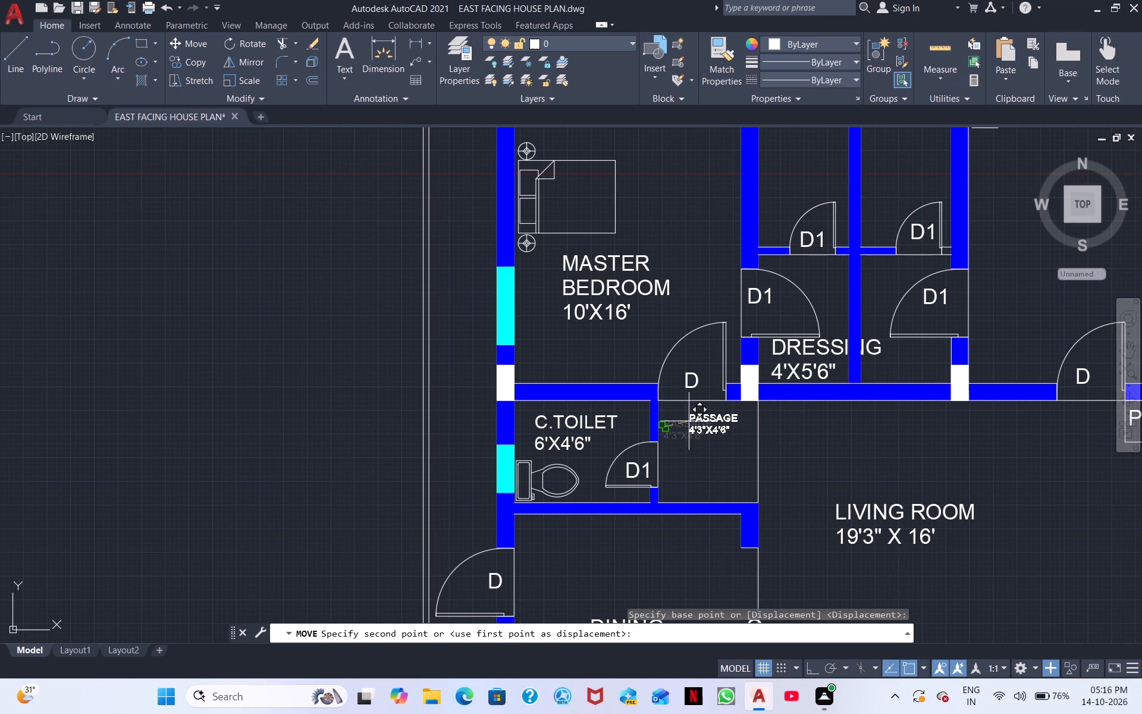
click(689, 421)
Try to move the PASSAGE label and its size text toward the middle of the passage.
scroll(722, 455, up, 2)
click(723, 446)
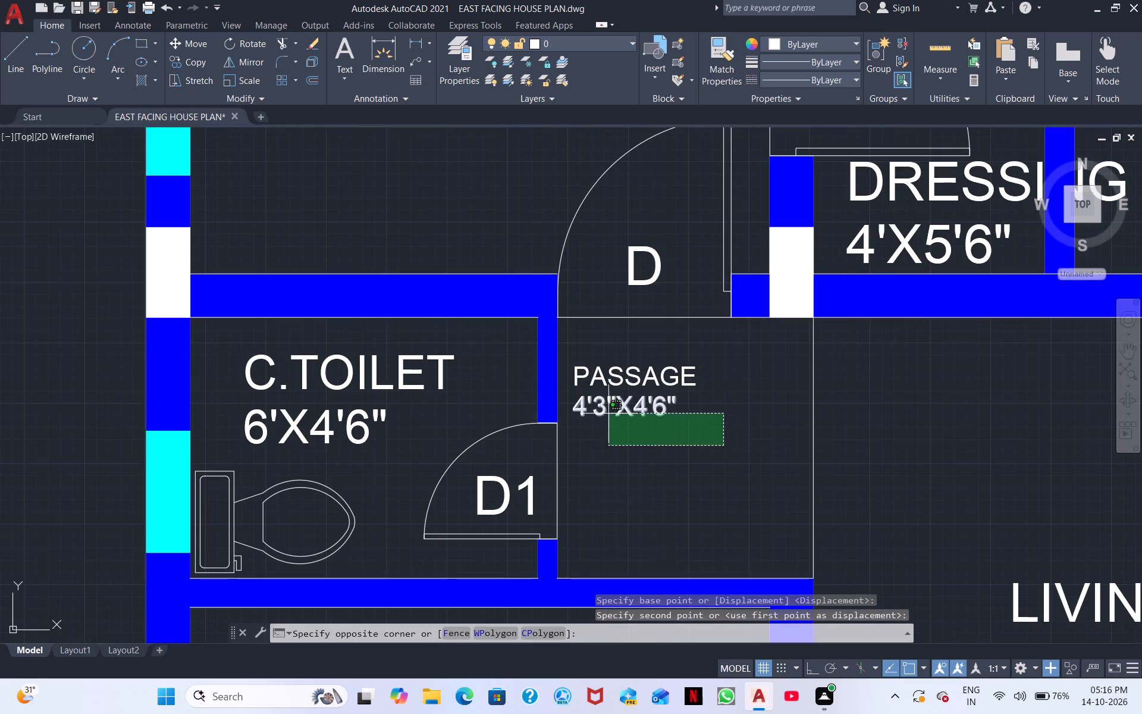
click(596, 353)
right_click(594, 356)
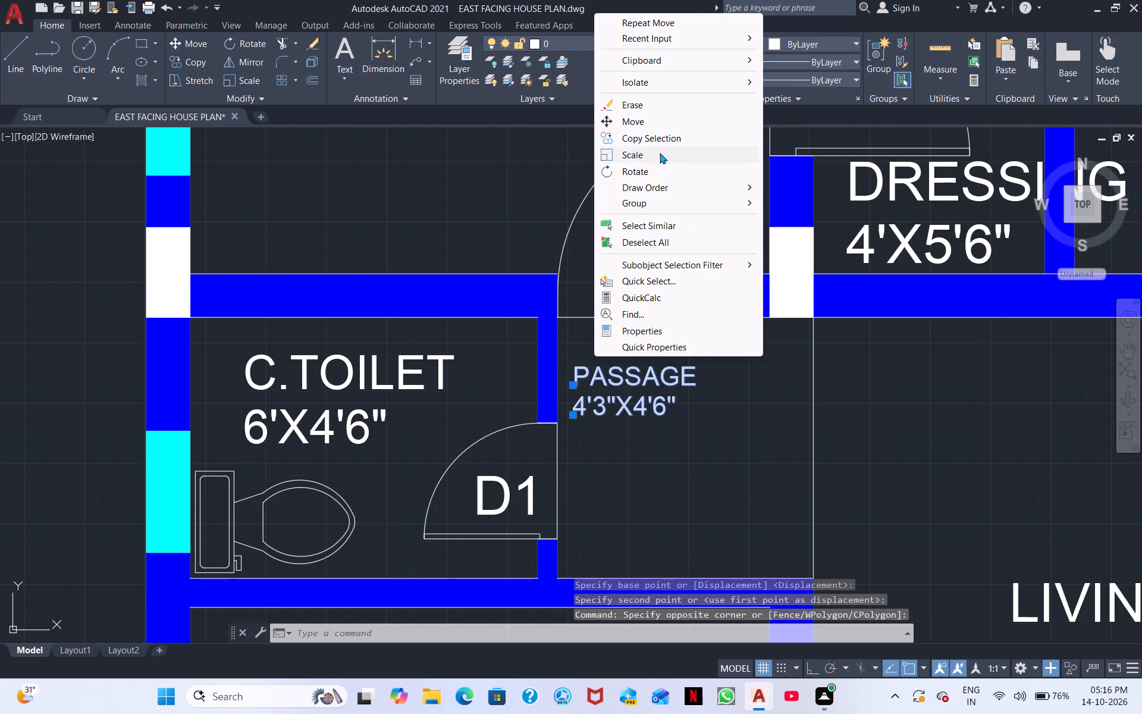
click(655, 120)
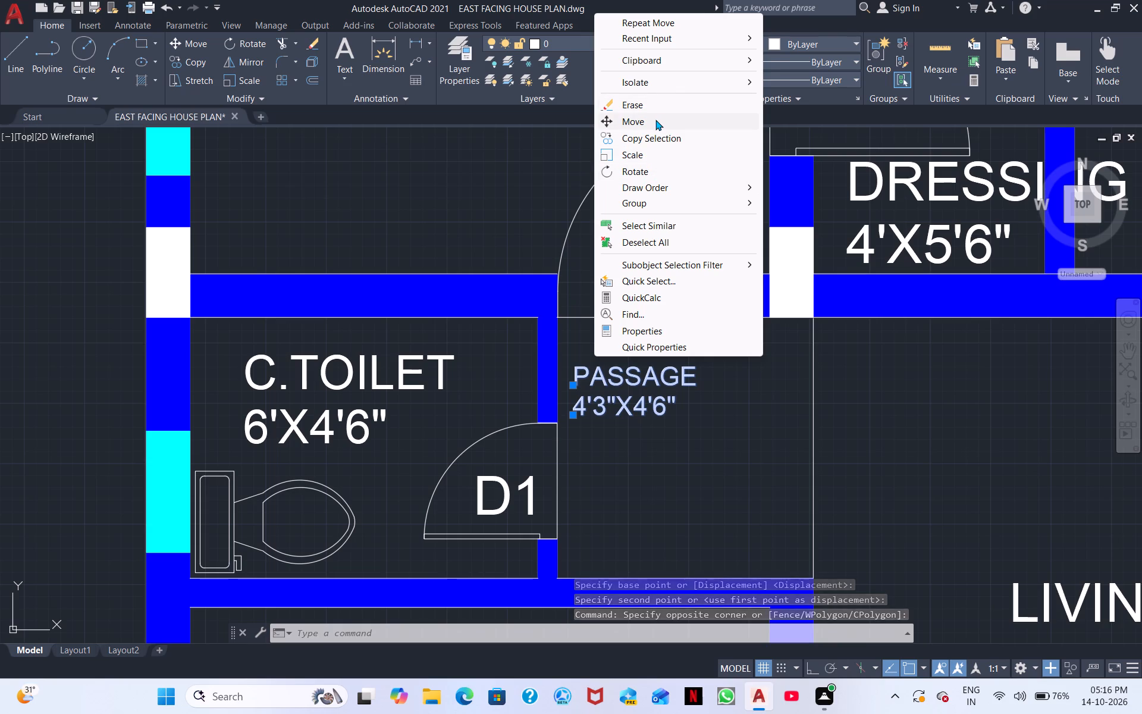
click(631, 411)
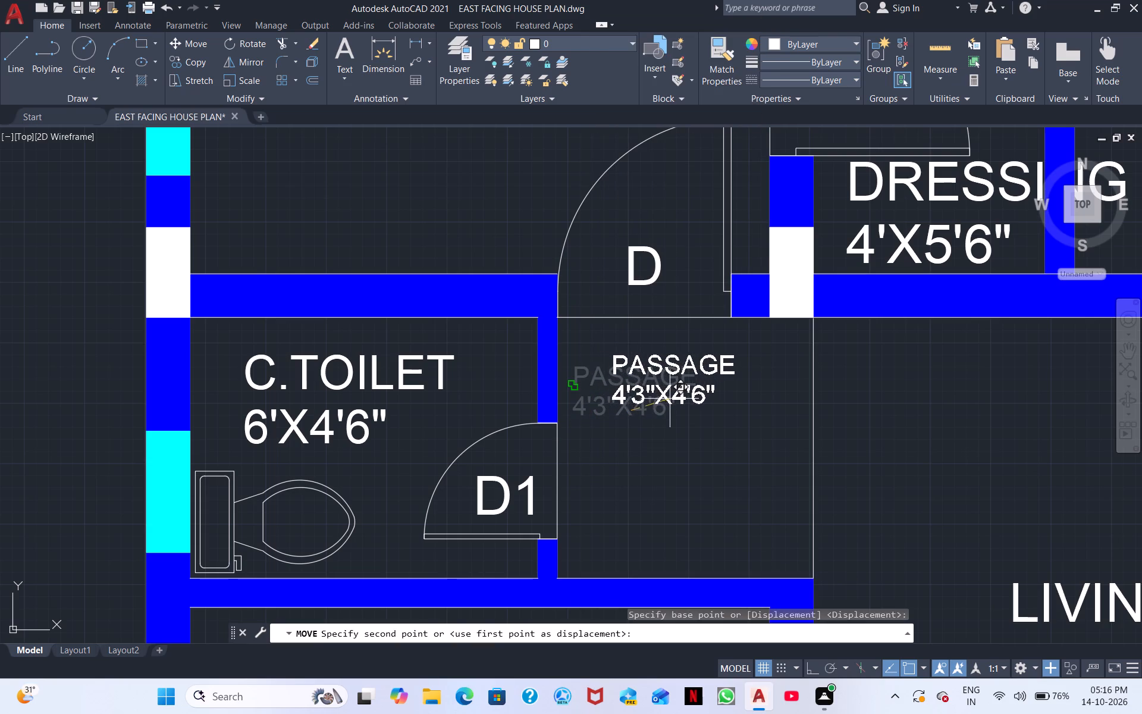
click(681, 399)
Move the PASSAGE label and its size text off the toilet wall to the upper middle of the passage.
click(651, 396)
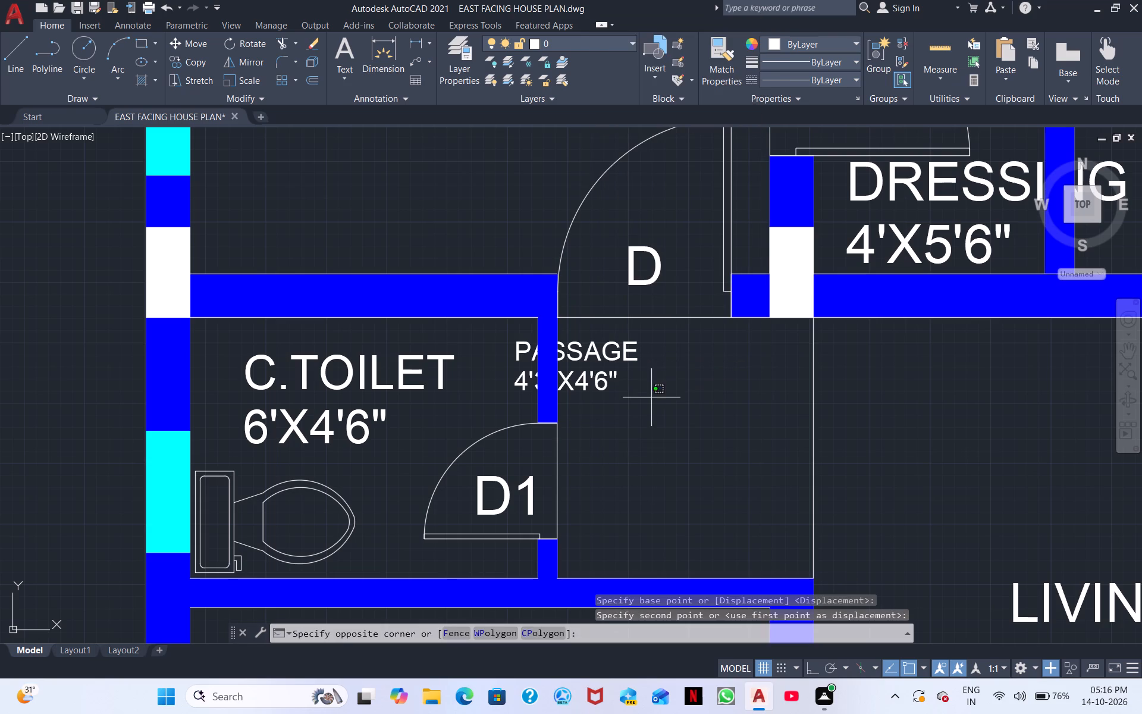
click(583, 334)
right_drag(584, 336, 583, 342)
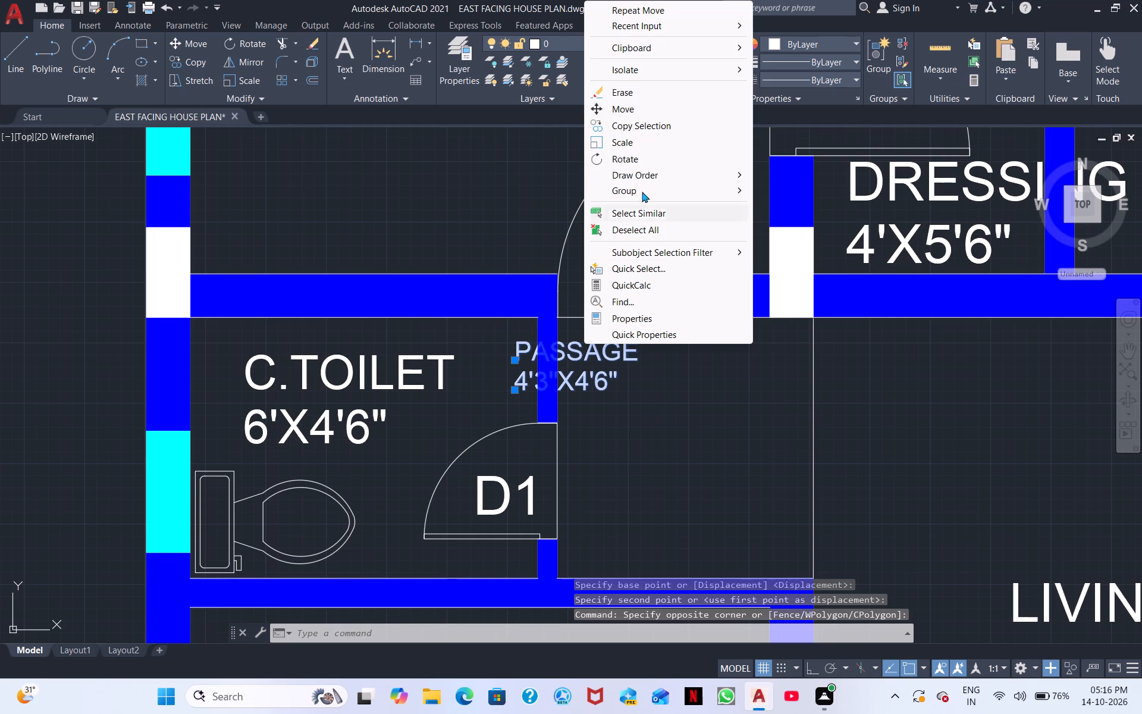
click(654, 109)
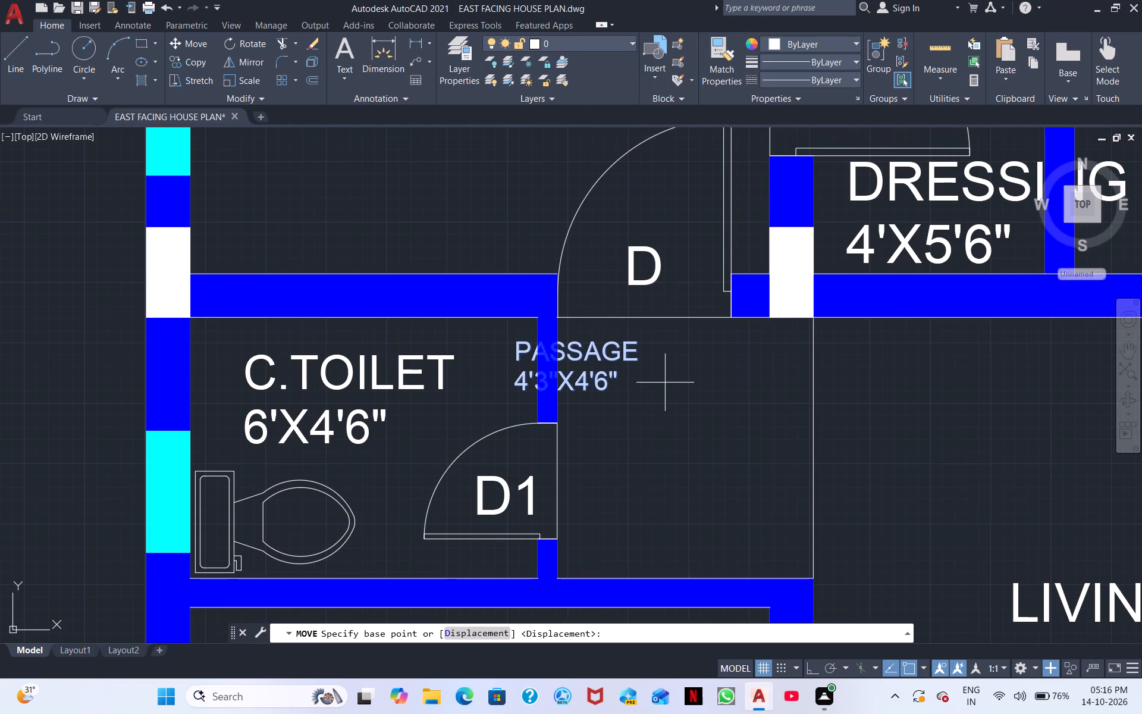
drag(580, 374, 592, 374)
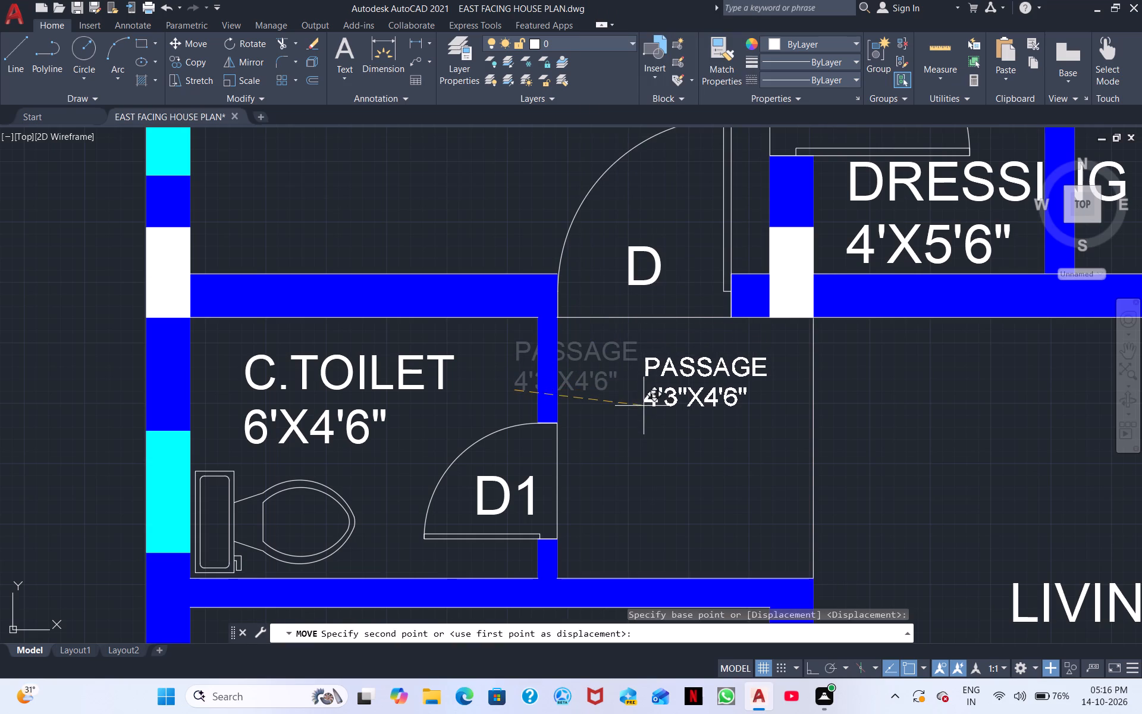
double_click(648, 407)
Scale down the C.TOILET label and its 6'X4'6" size text further from their lower-left corner.
scroll(658, 459, down, 1)
middle_drag(660, 463, 752, 449)
click(578, 450)
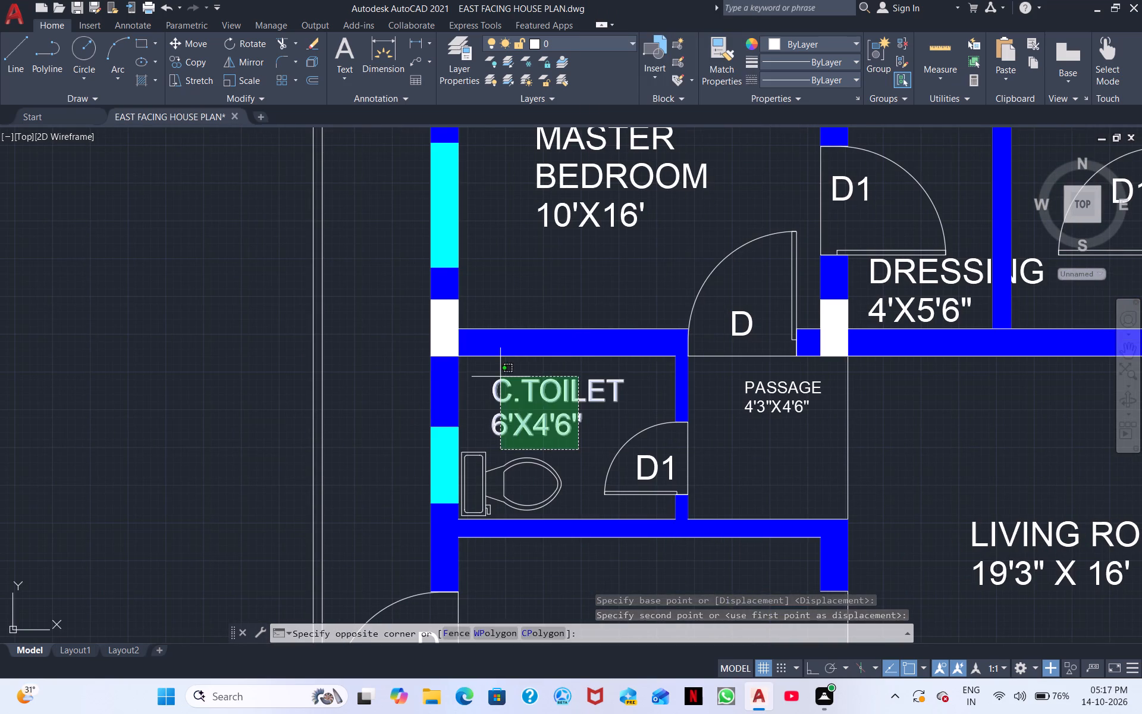
click(500, 376)
right_click(498, 376)
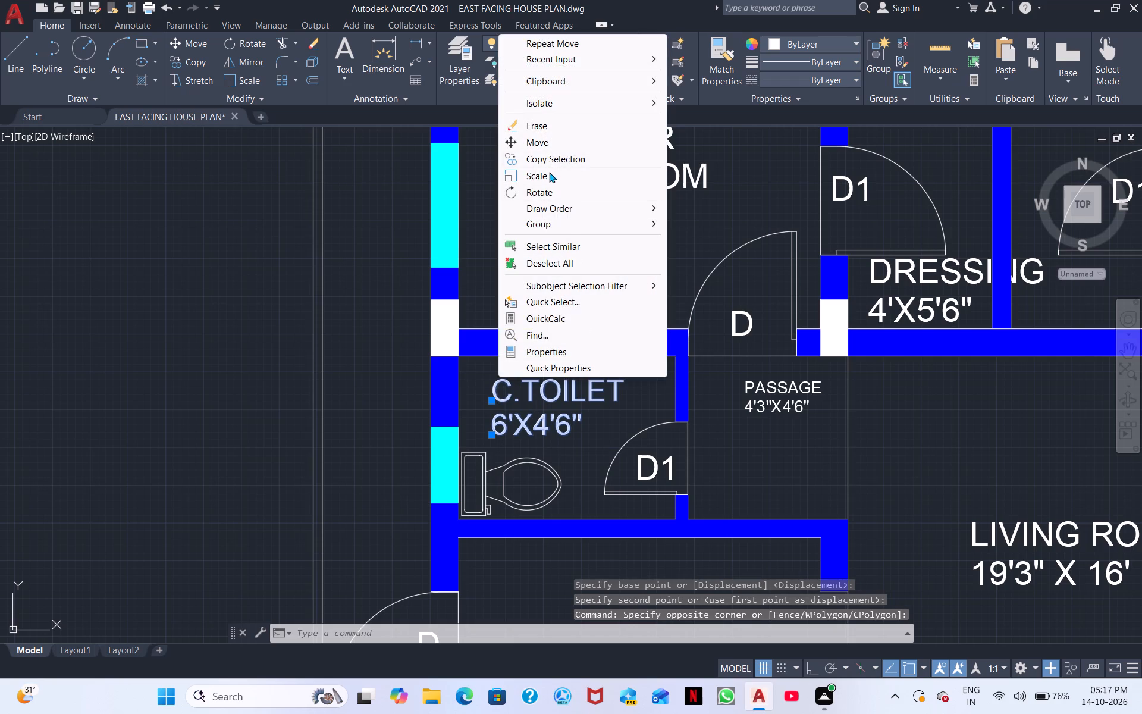
click(548, 173)
click(495, 431)
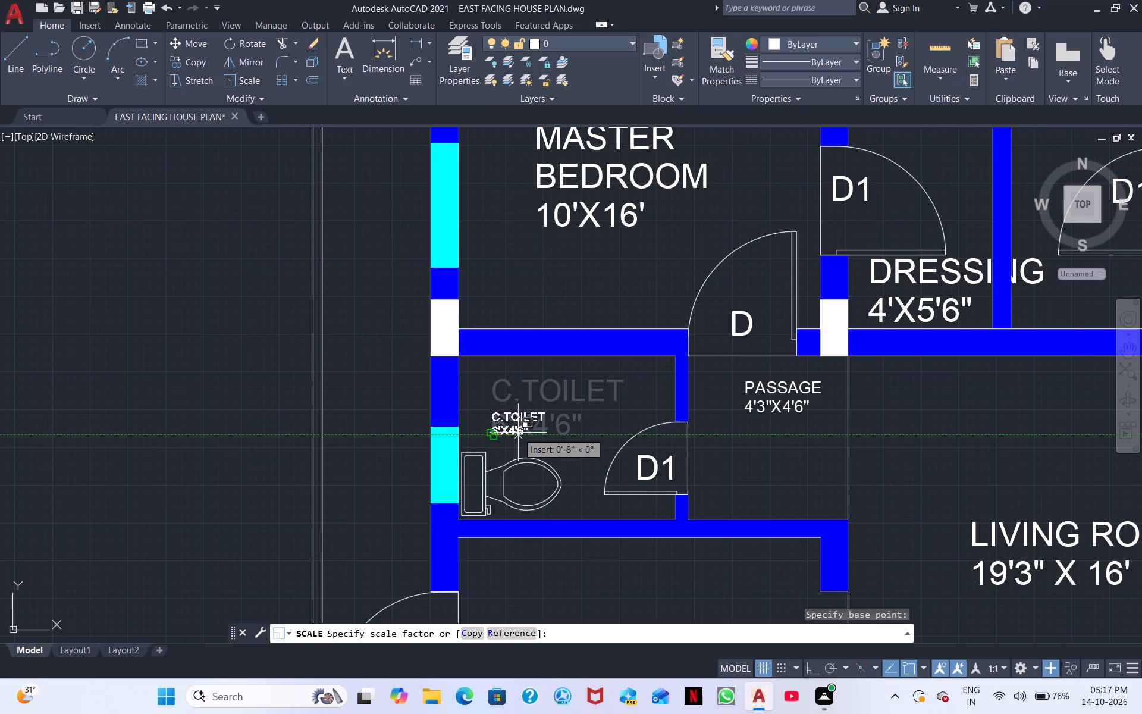
click(538, 425)
Scale down the DRESSING label and its 4'X5'6" size text to fit between the dressing room walls.
scroll(537, 425, down, 1)
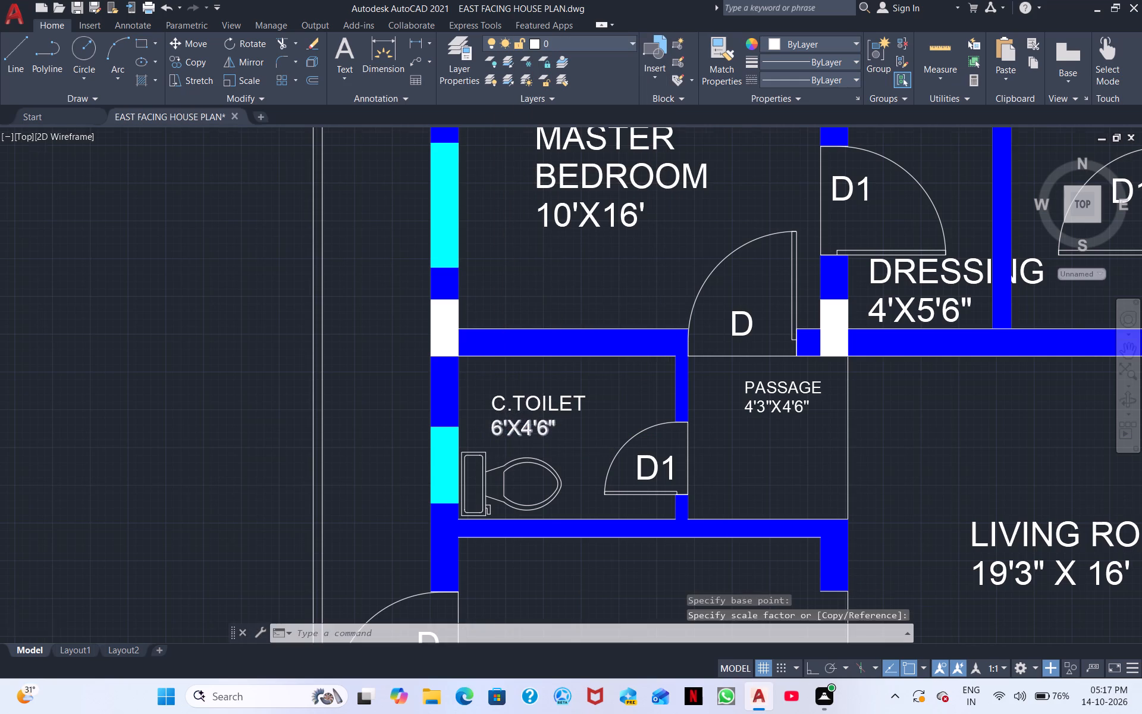
middle_drag(648, 437, 513, 505)
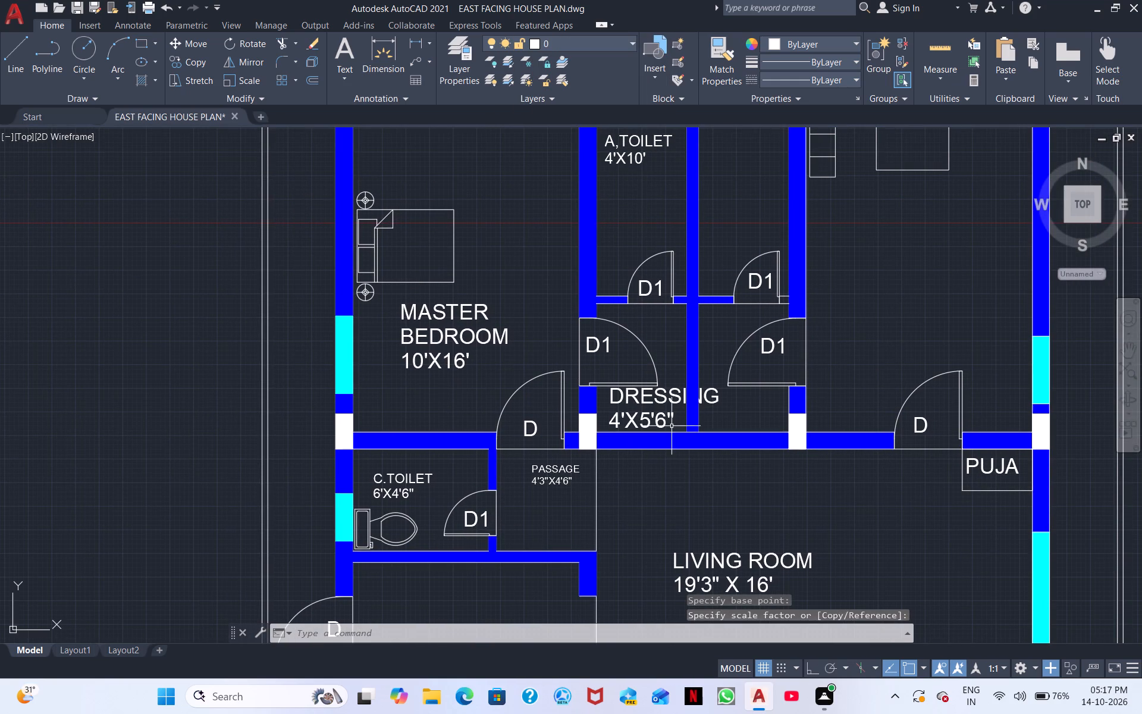
click(672, 427)
click(616, 394)
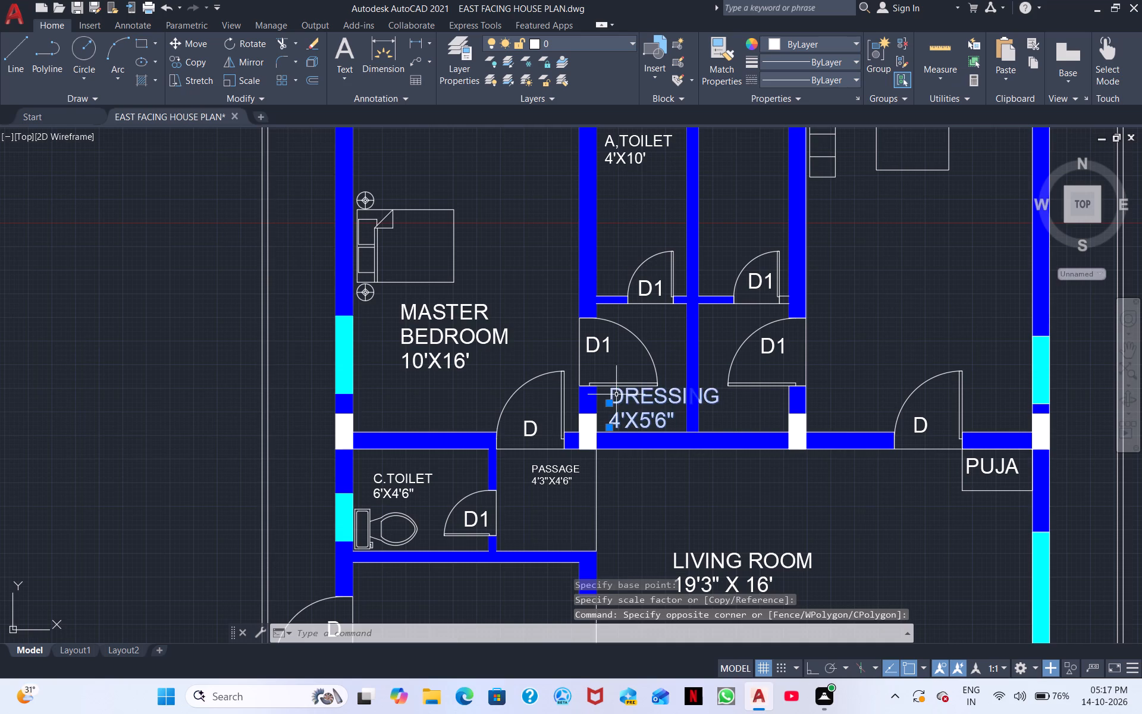
right_click(609, 396)
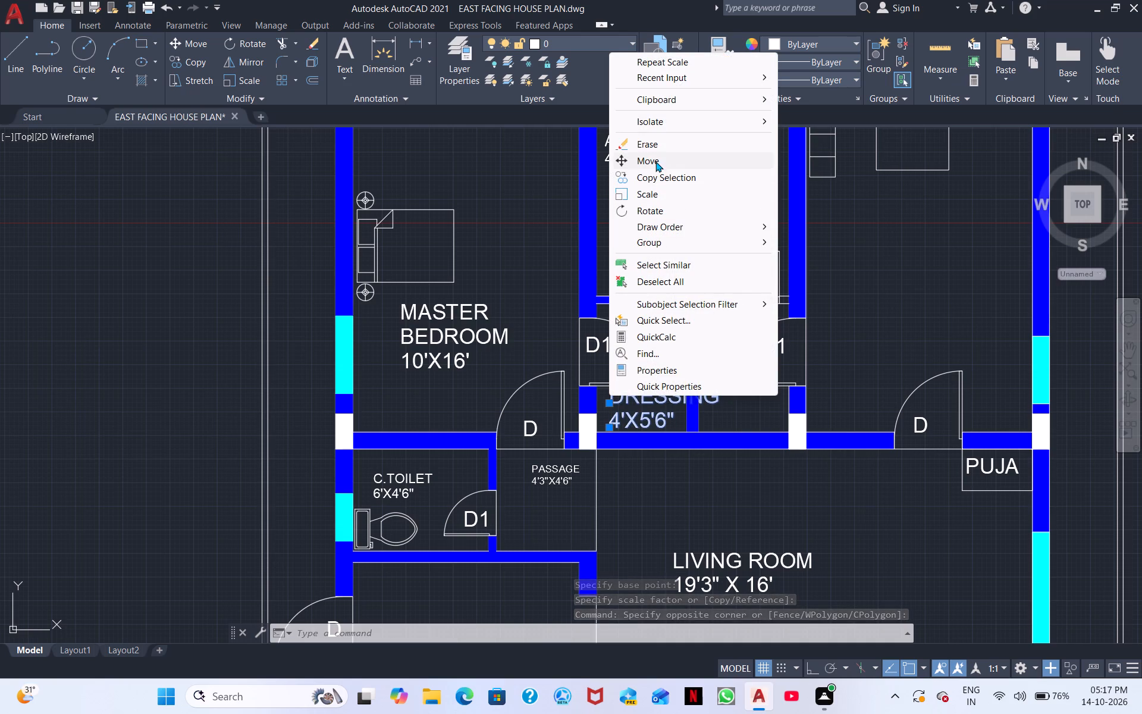
click(661, 194)
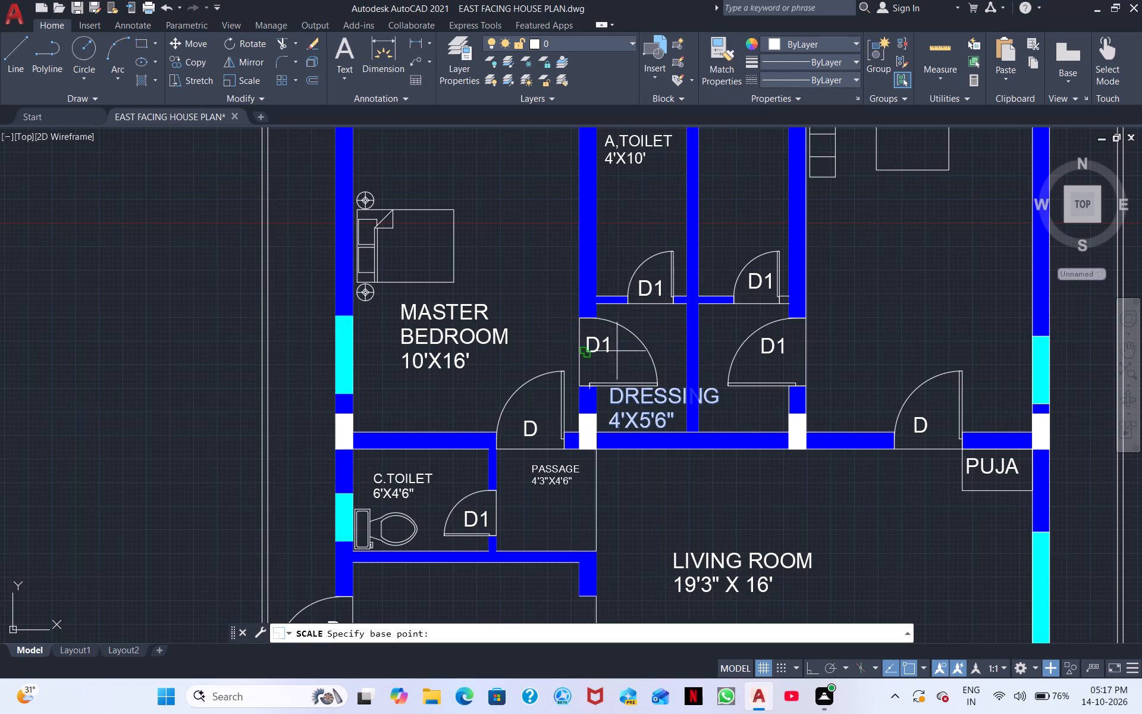
click(617, 424)
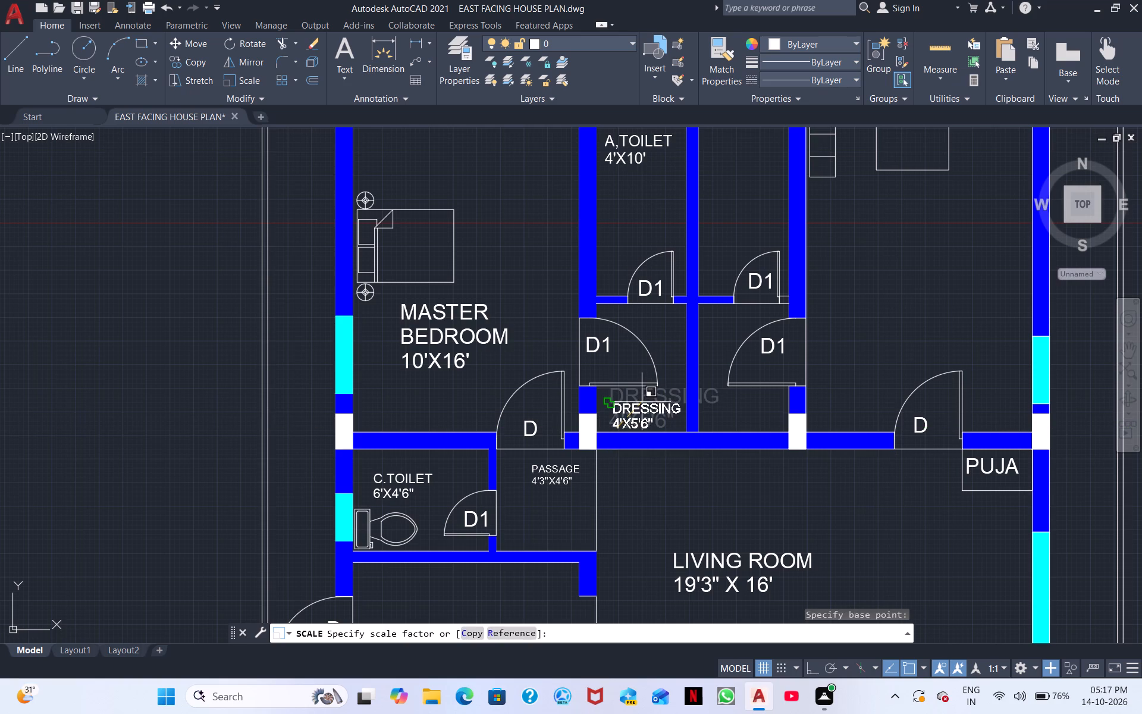
click(642, 402)
Copy the DRESSING label and its 4'X5'6" size text horizontally into the adjacent dressing room across the dividing wall.
scroll(640, 423, up, 1)
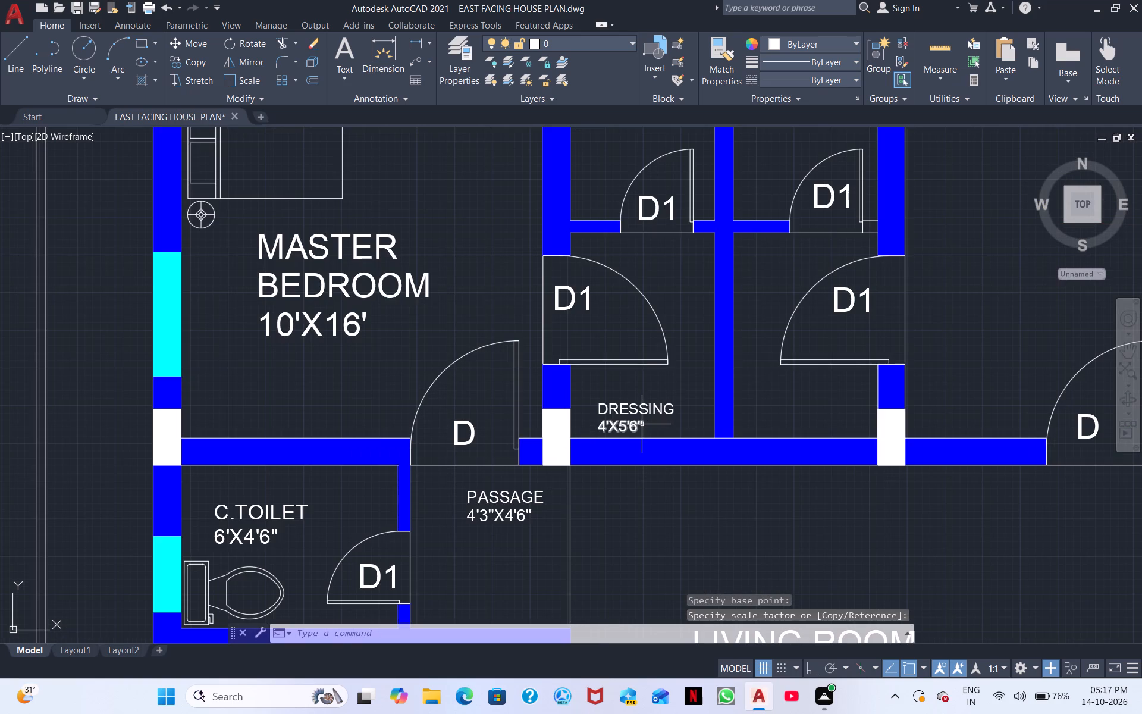
click(651, 429)
click(607, 403)
right_click(605, 403)
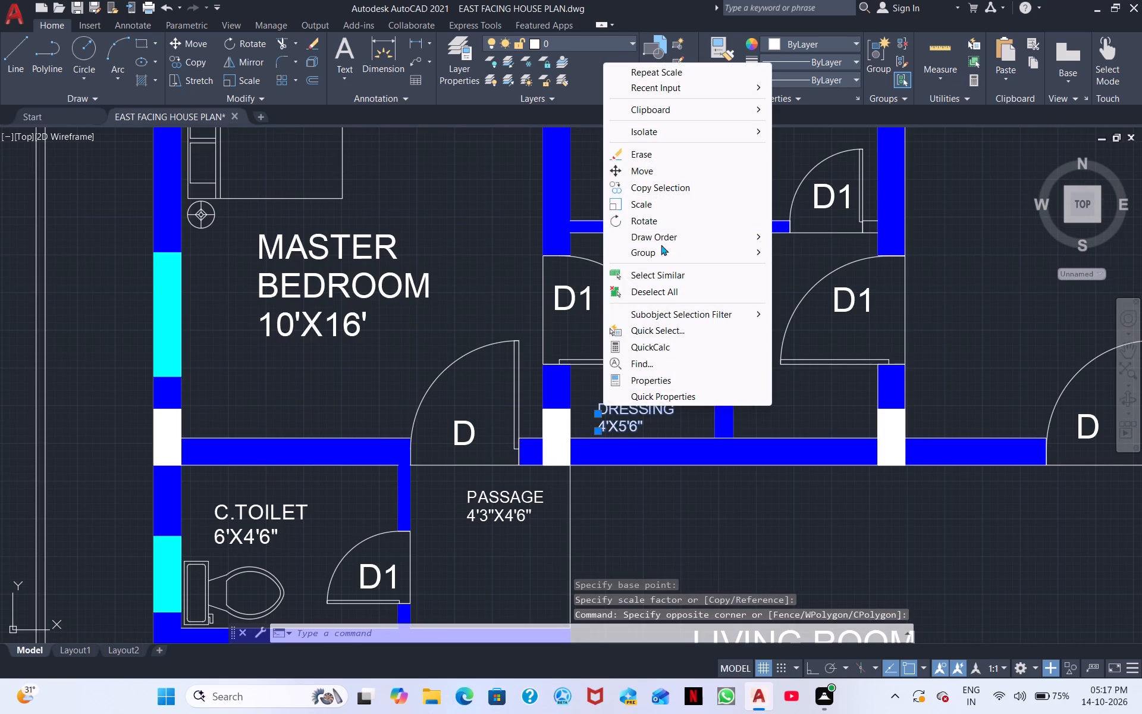
click(644, 186)
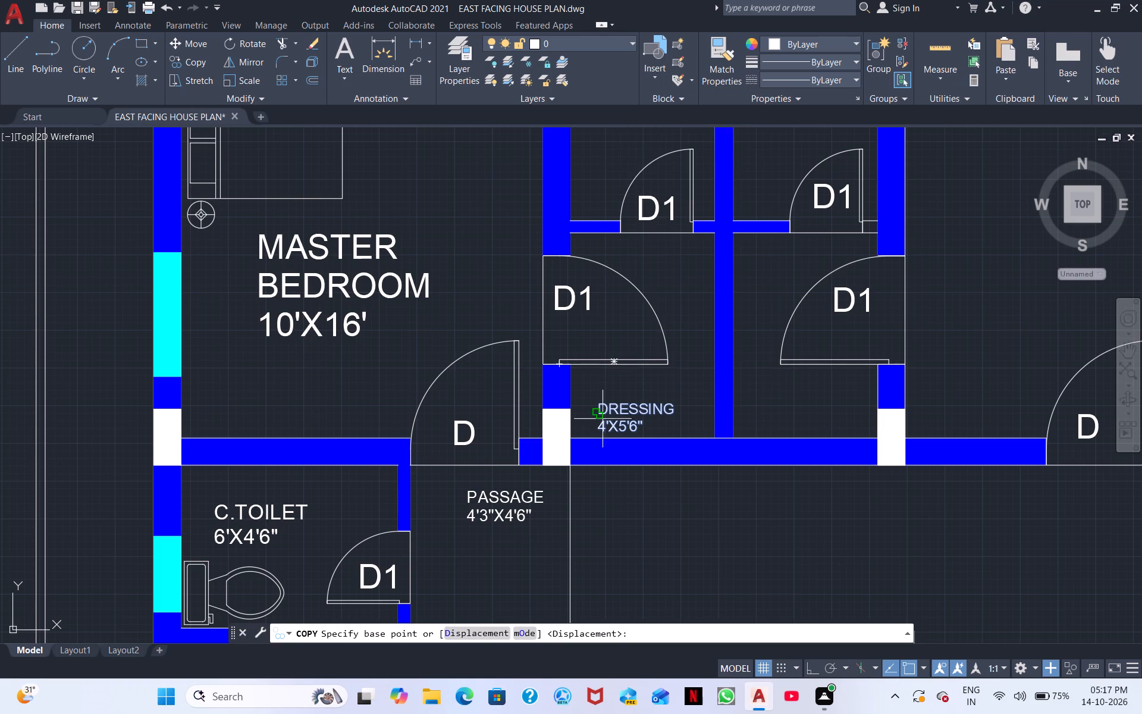
click(604, 428)
click(762, 428)
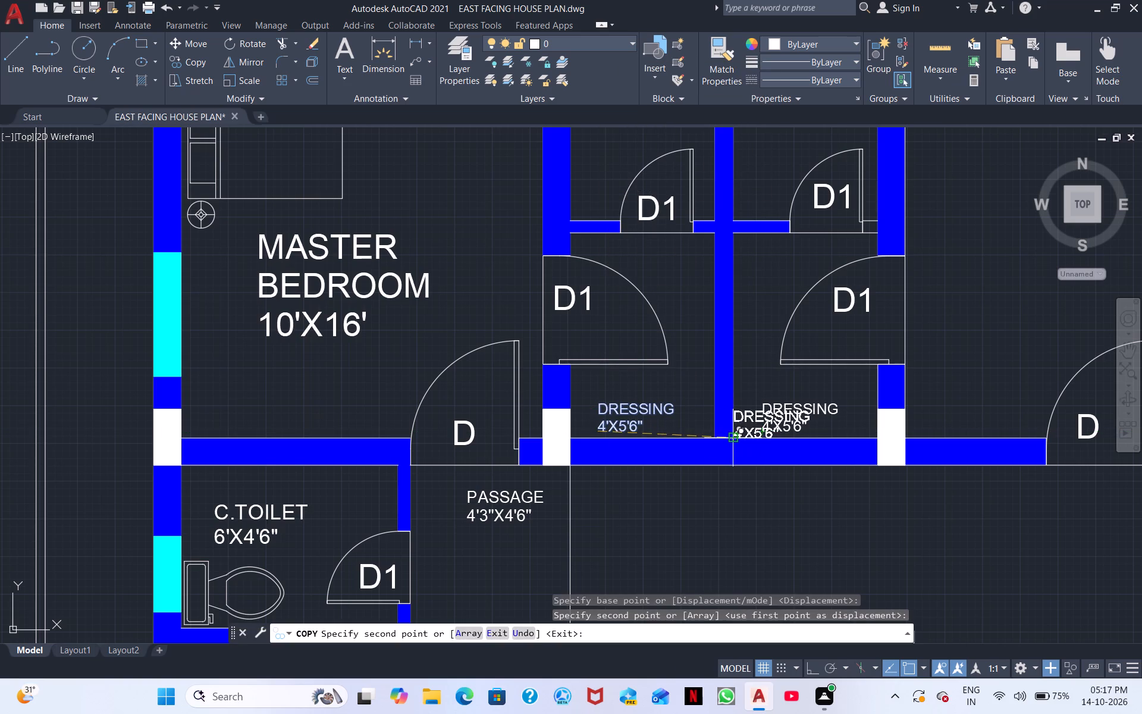
right_click(632, 439)
click(669, 459)
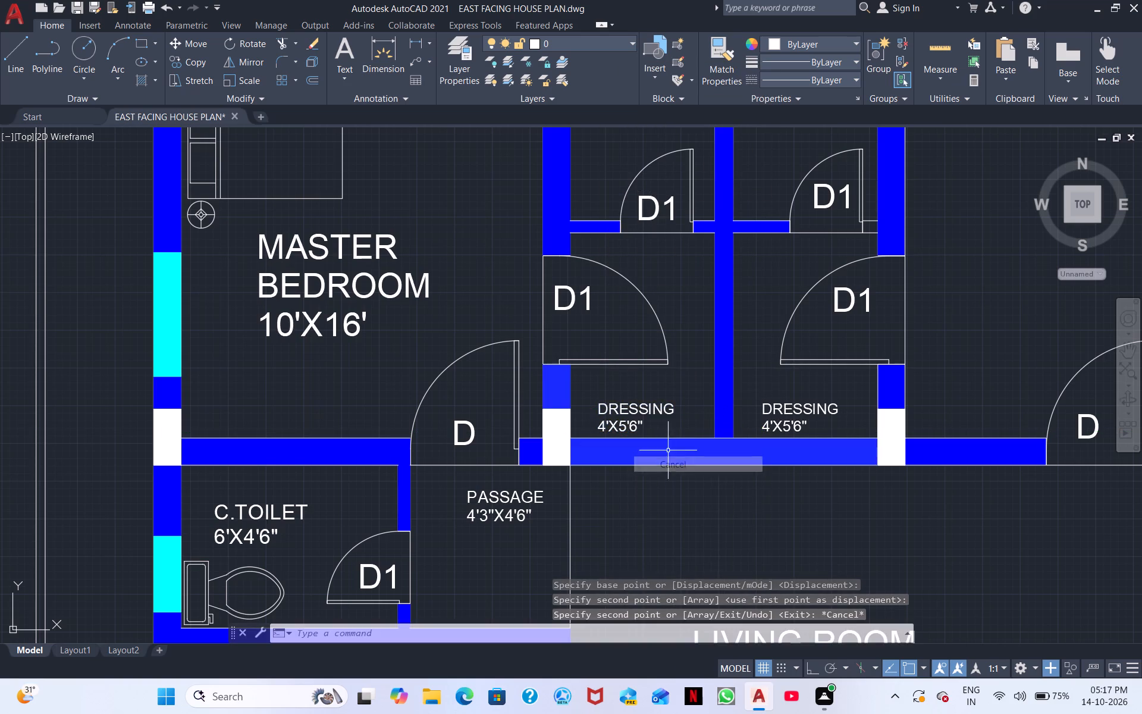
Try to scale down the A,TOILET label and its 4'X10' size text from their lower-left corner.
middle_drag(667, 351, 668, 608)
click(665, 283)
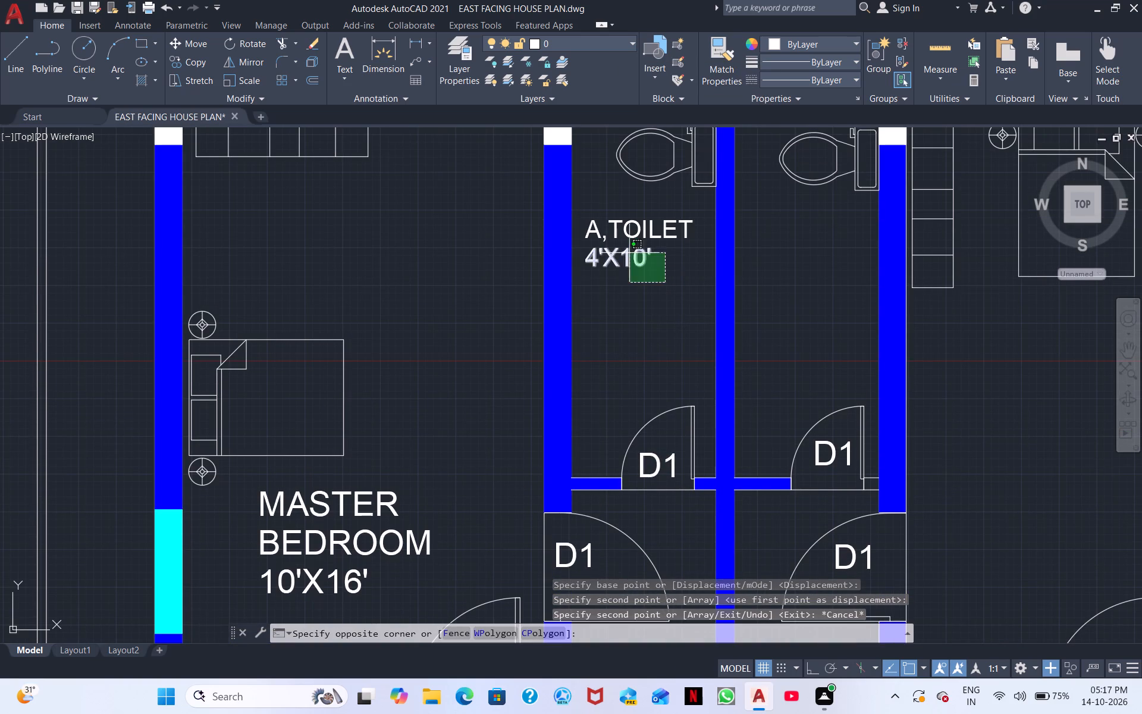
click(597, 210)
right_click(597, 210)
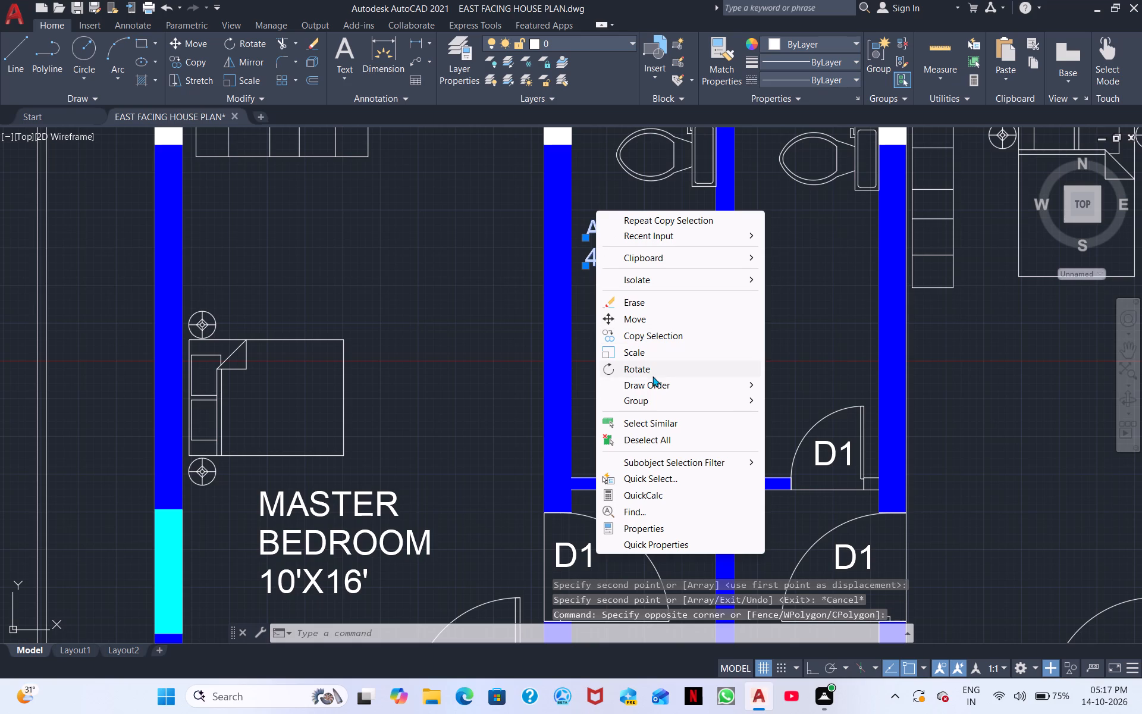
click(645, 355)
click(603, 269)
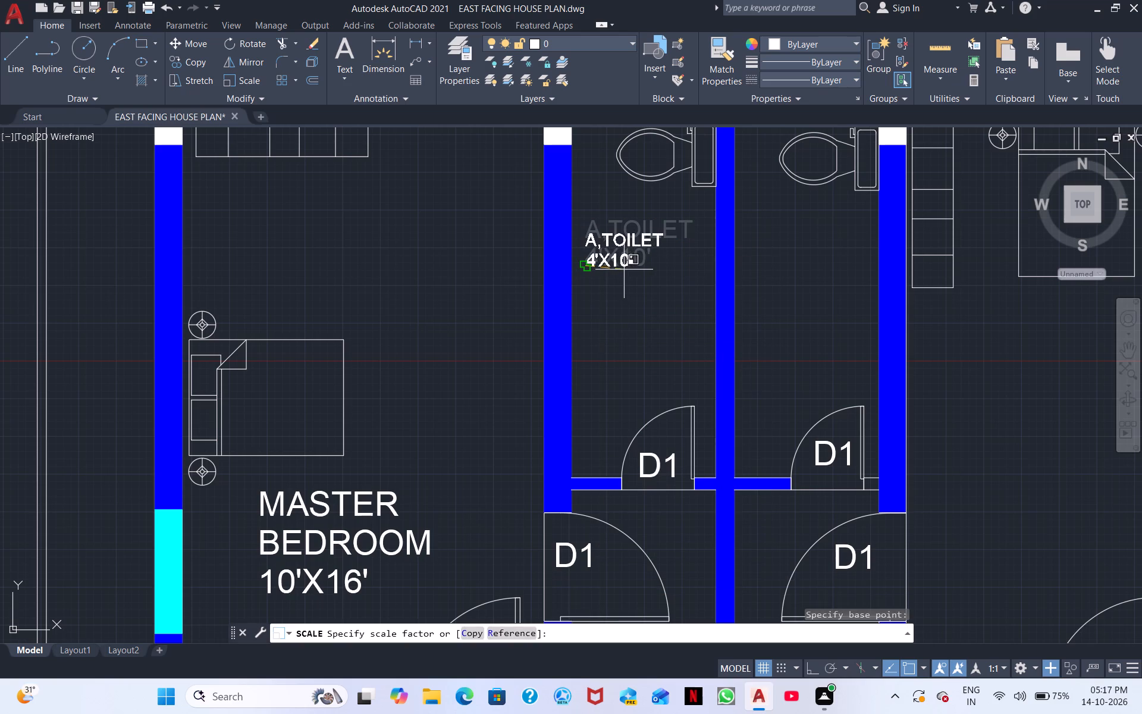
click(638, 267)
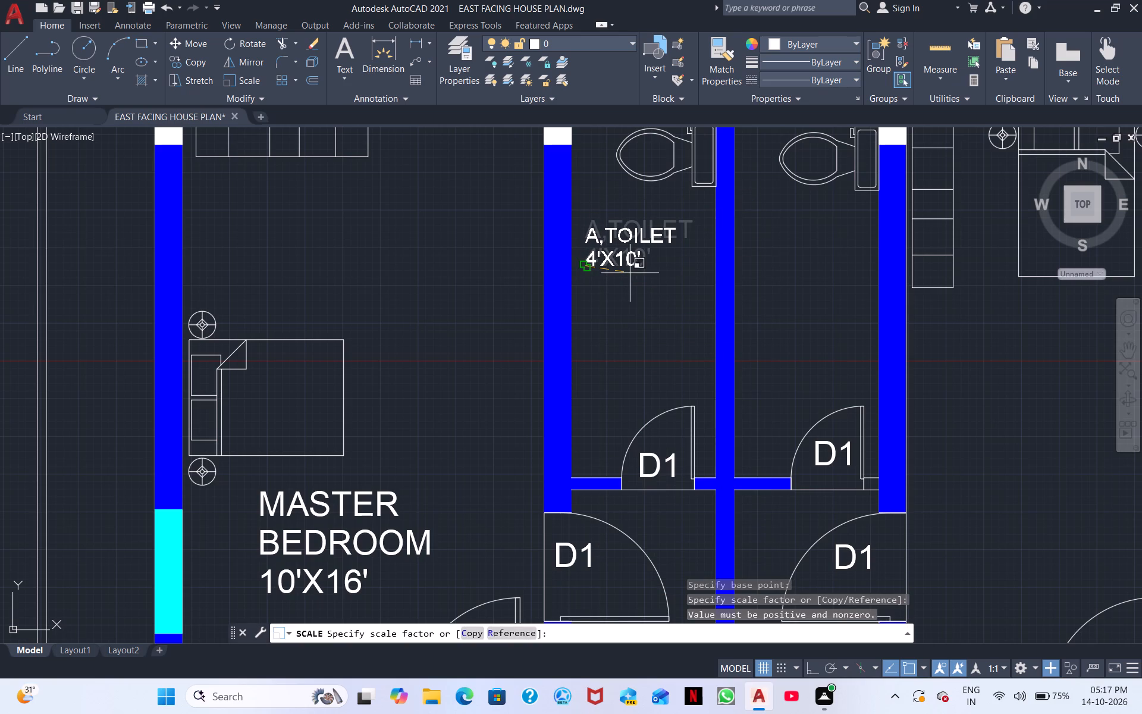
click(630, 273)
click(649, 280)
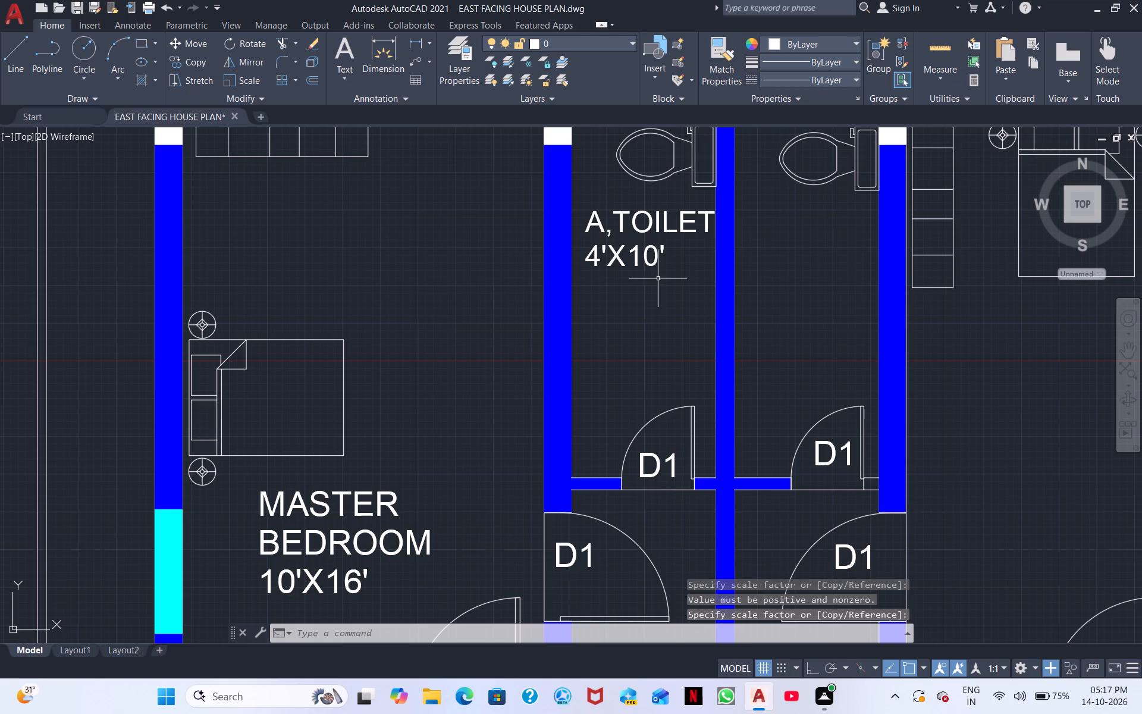
Scale down the A,TOILET label and its 4'X10' size text from their lower-left corner to fit between the toilet walls.
drag(666, 275, 645, 261)
click(610, 211)
right_click(609, 212)
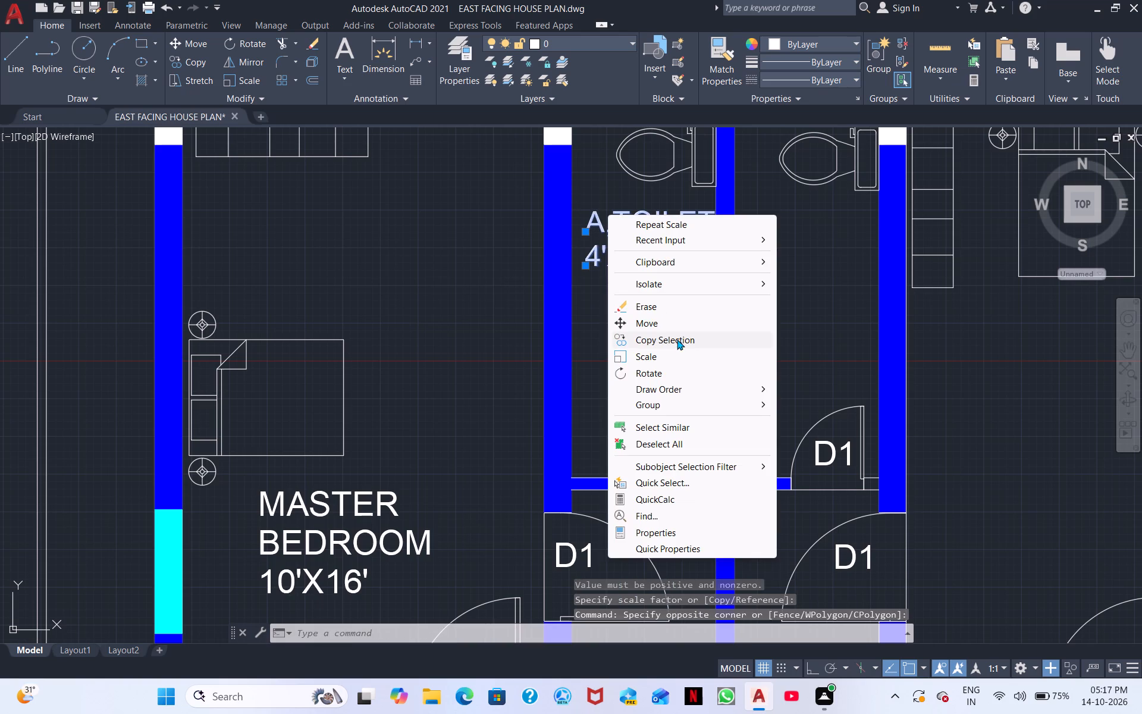
click(654, 355)
click(596, 270)
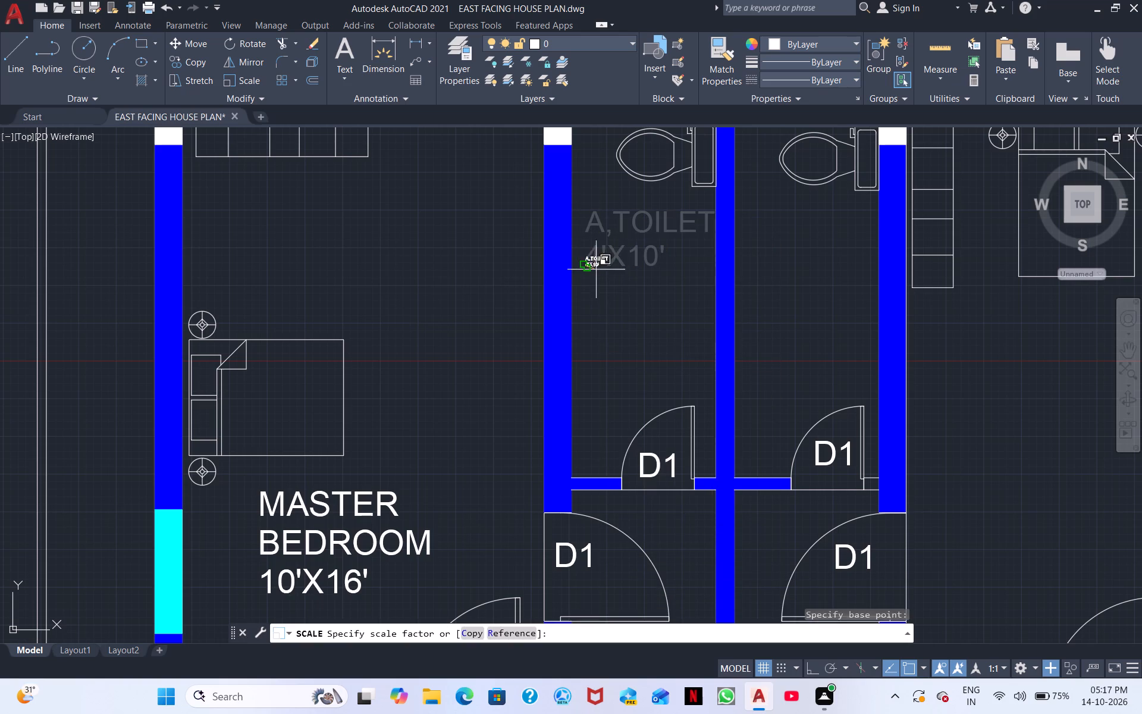
click(630, 264)
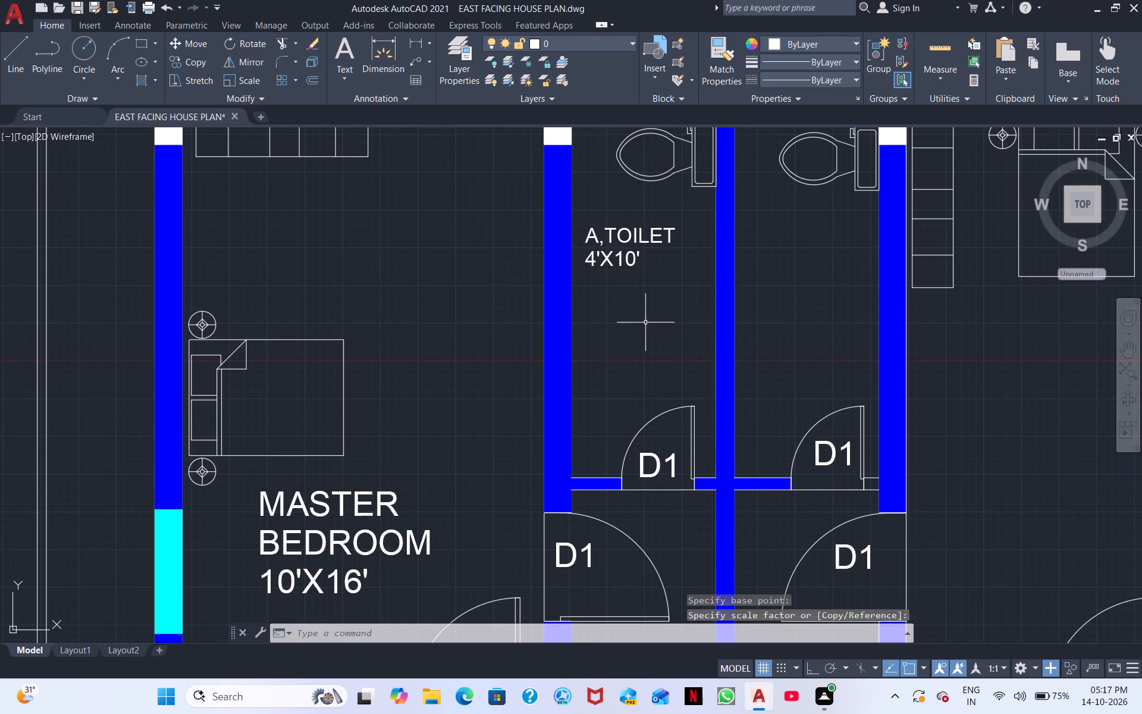
Copy the A,TOILET label and its 4'X10' size text horizontally into the adjacent toilet across the dividing wall.
click(660, 292)
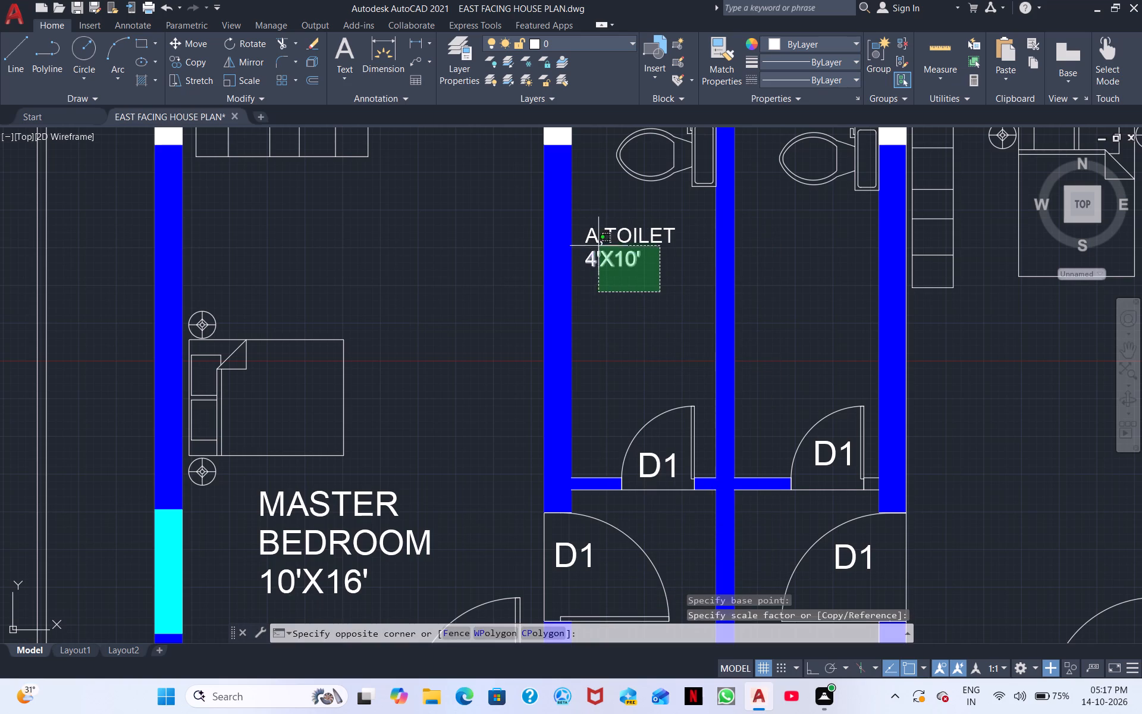
click(586, 218)
right_click(594, 216)
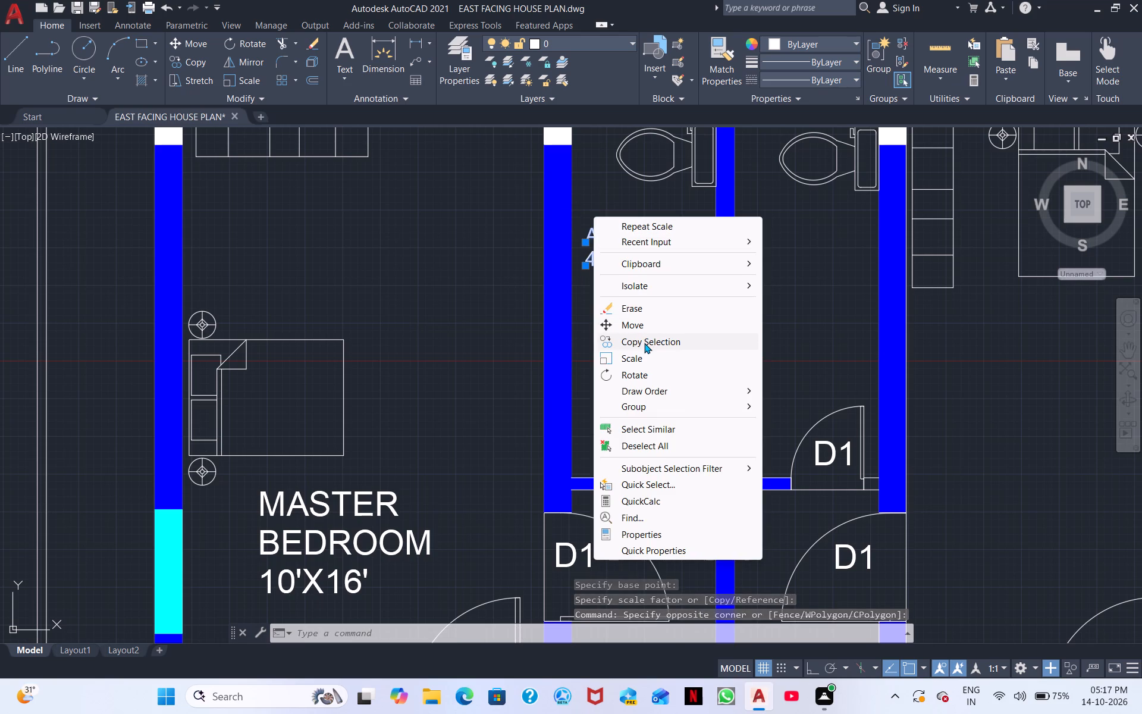
click(644, 343)
click(595, 268)
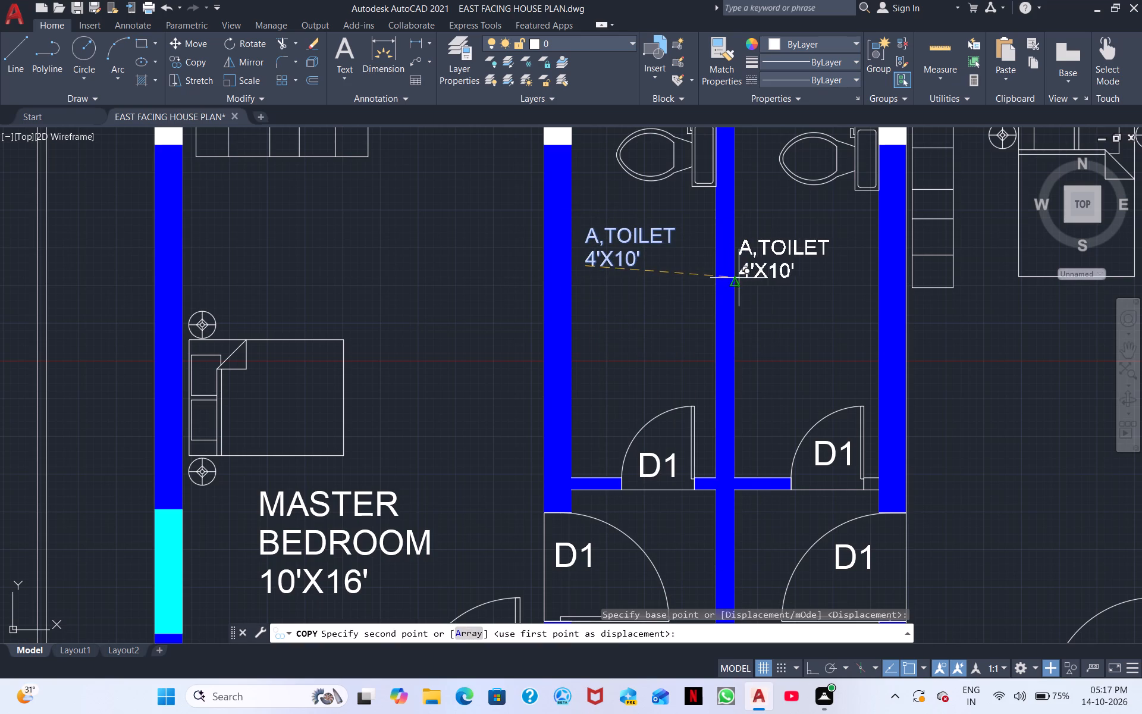
click(758, 265)
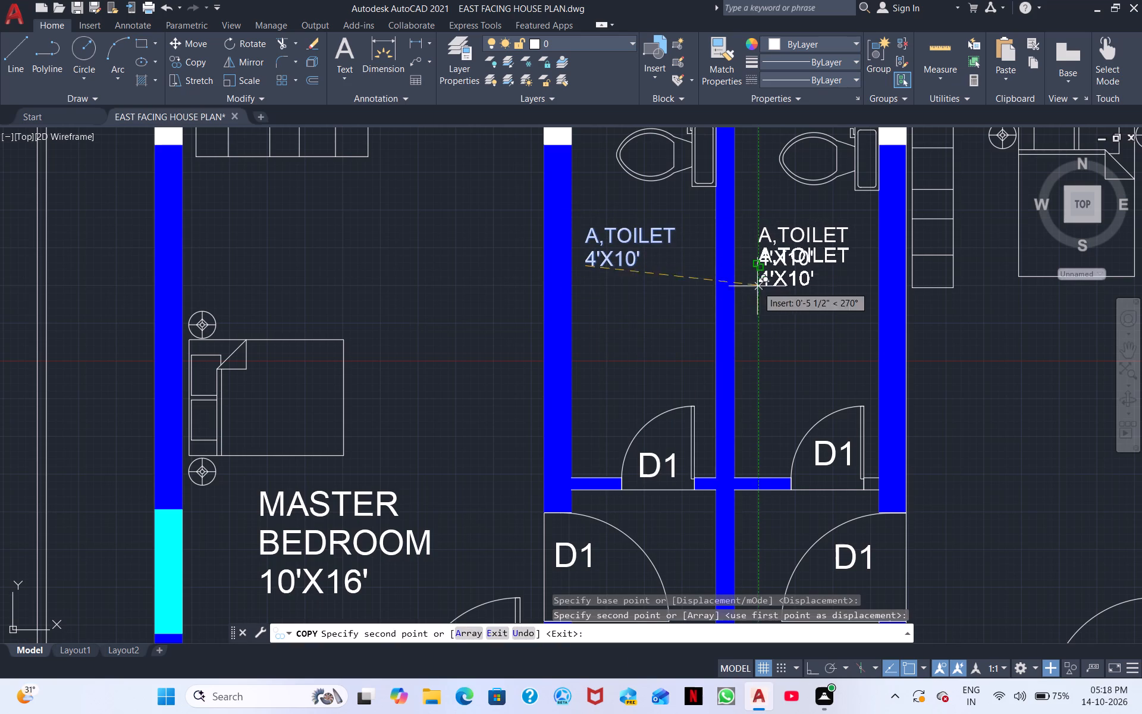
right_click(764, 332)
click(795, 357)
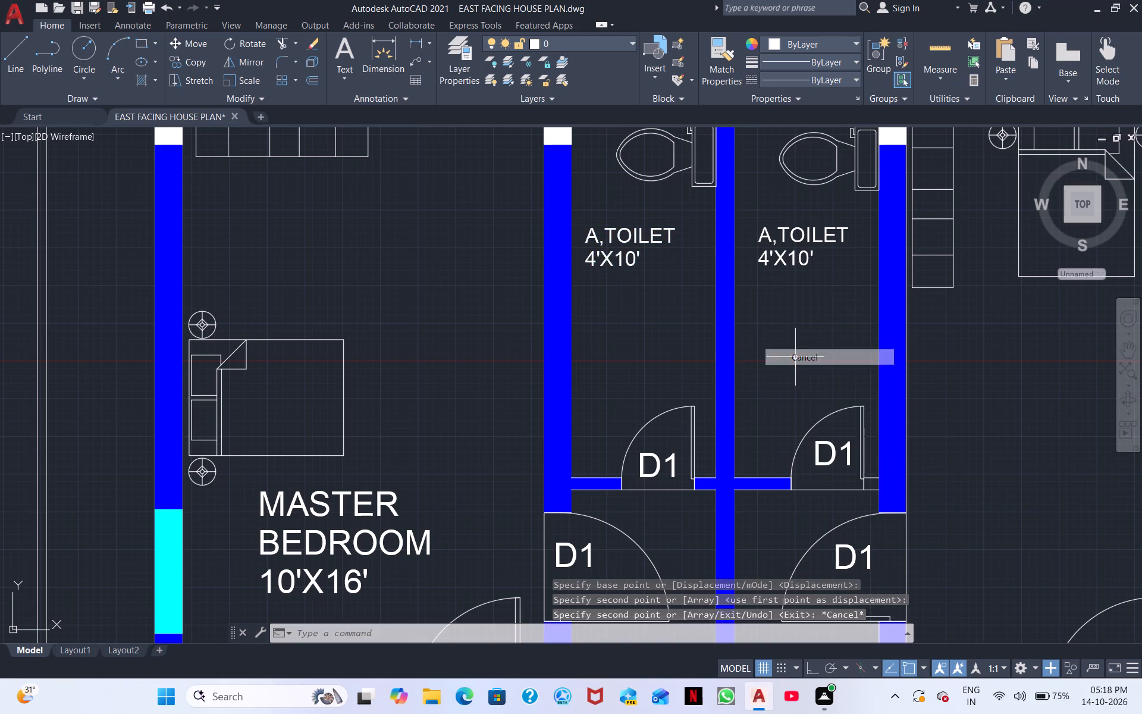
Examine the labels across the plan, from the bedrooms and living room to the portico and garden strip.
scroll(803, 361, down, 2)
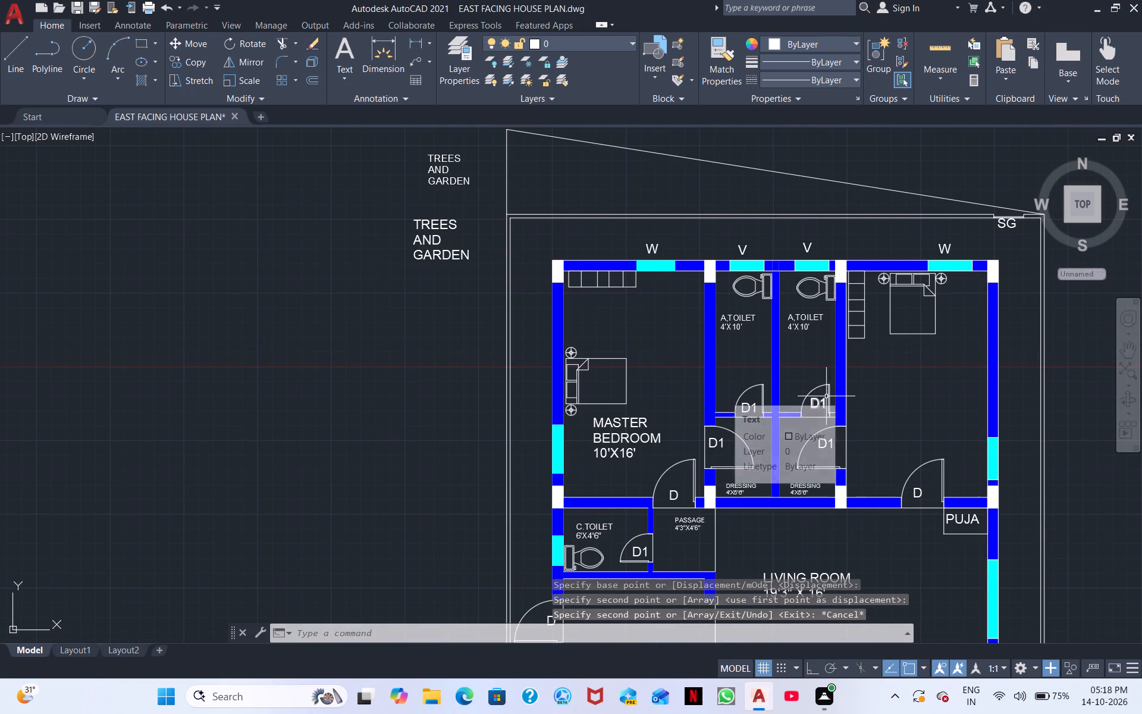
middle_drag(837, 409, 840, 303)
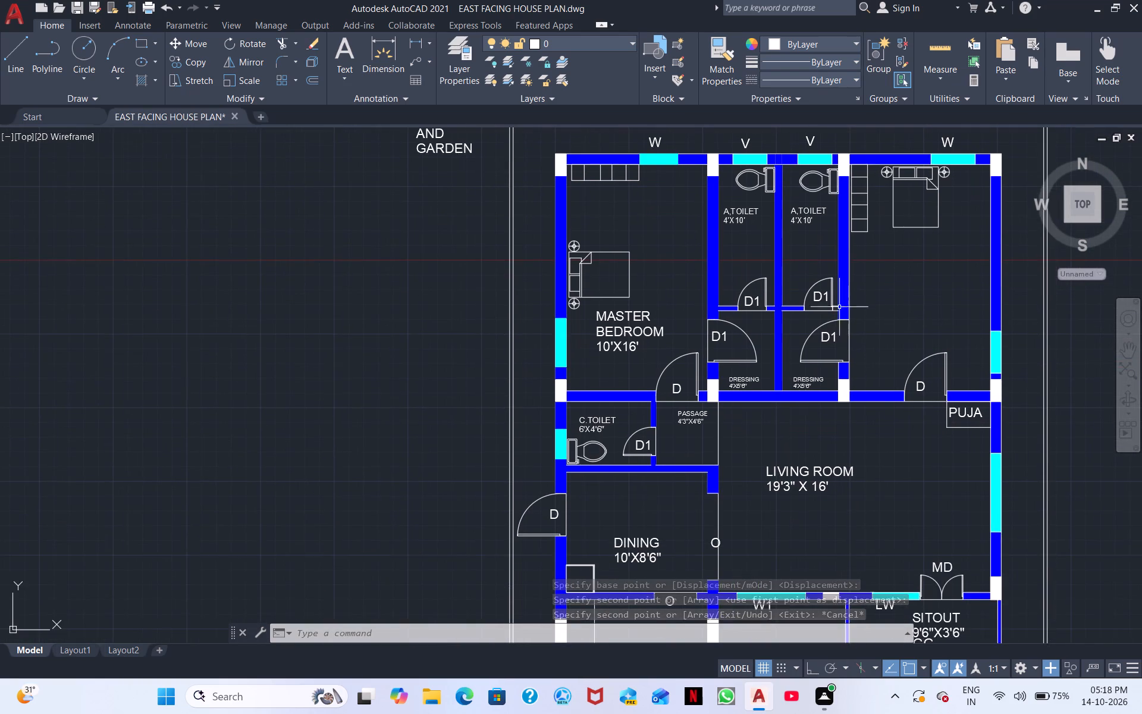
middle_drag(849, 418, 857, 394)
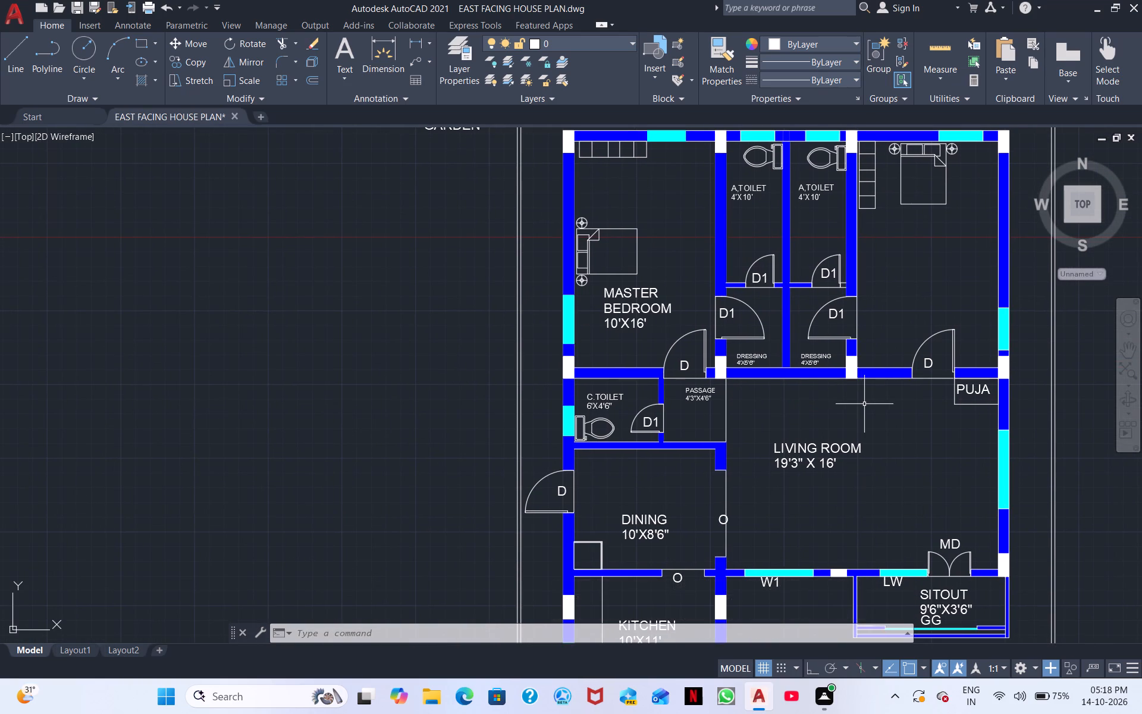
middle_drag(903, 439, 899, 366)
middle_drag(896, 455, 845, 372)
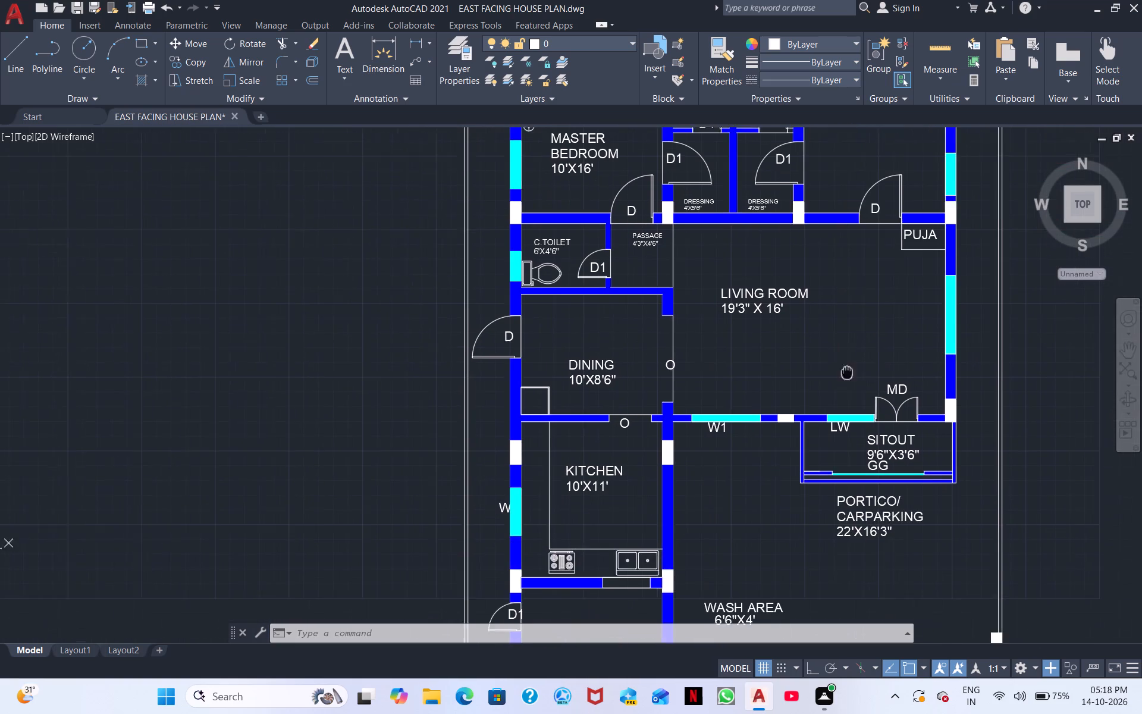
middle_drag(845, 372, 842, 371)
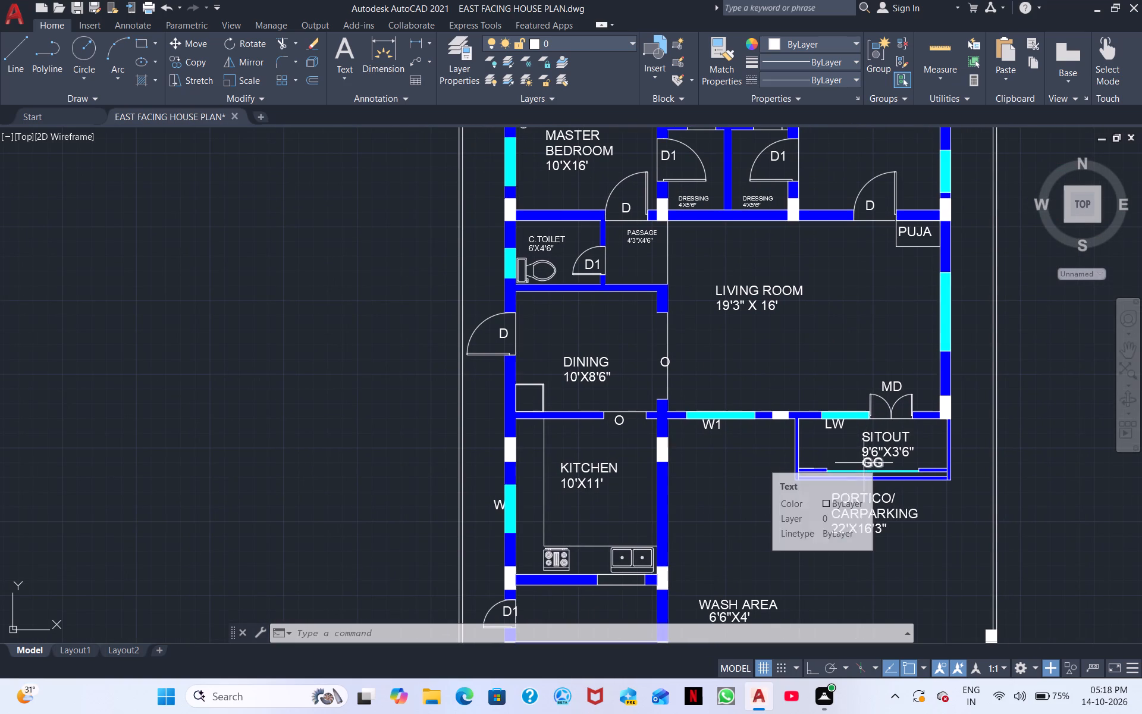
middle_drag(804, 386, 877, 641)
middle_drag(817, 453, 812, 524)
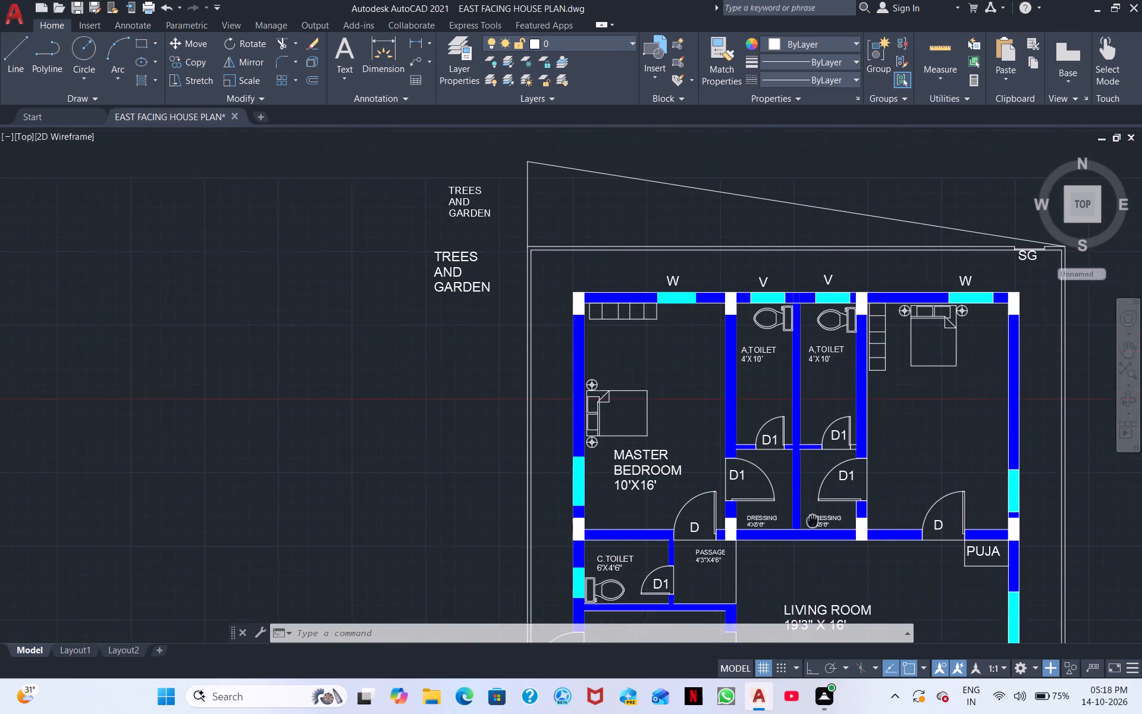
middle_drag(812, 524, 815, 548)
Move the larger TREES AND GARDEN label into the wide end of the triangular strip north of the house.
click(492, 343)
click(426, 267)
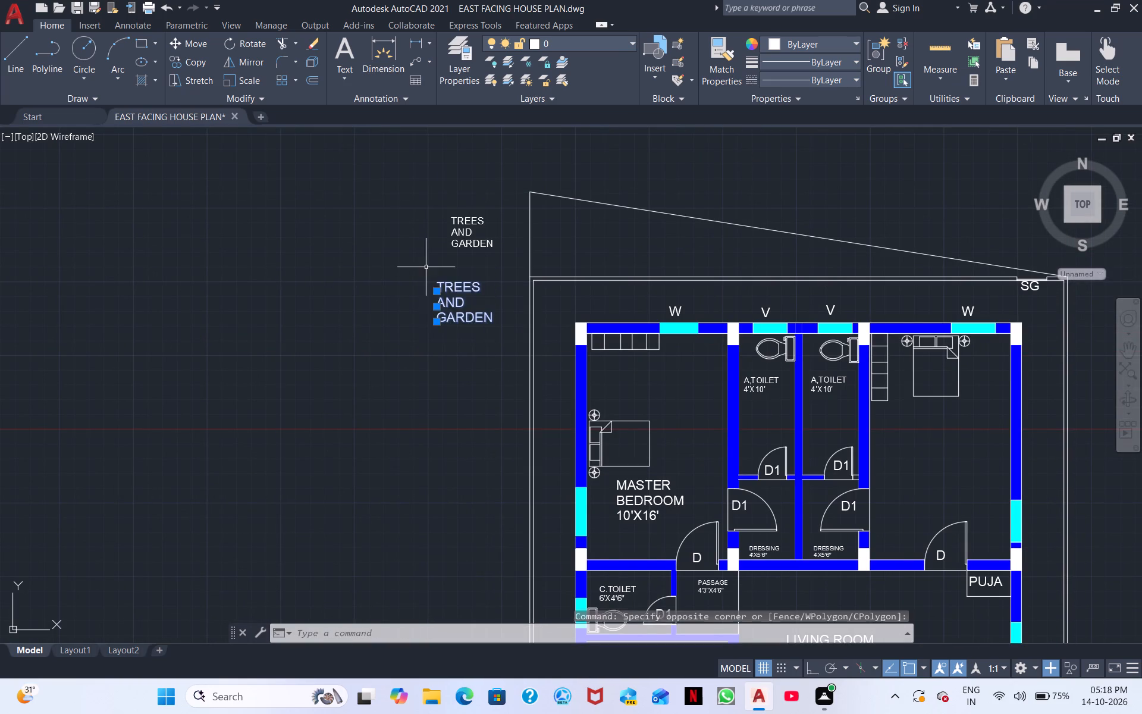
right_click(426, 267)
click(482, 381)
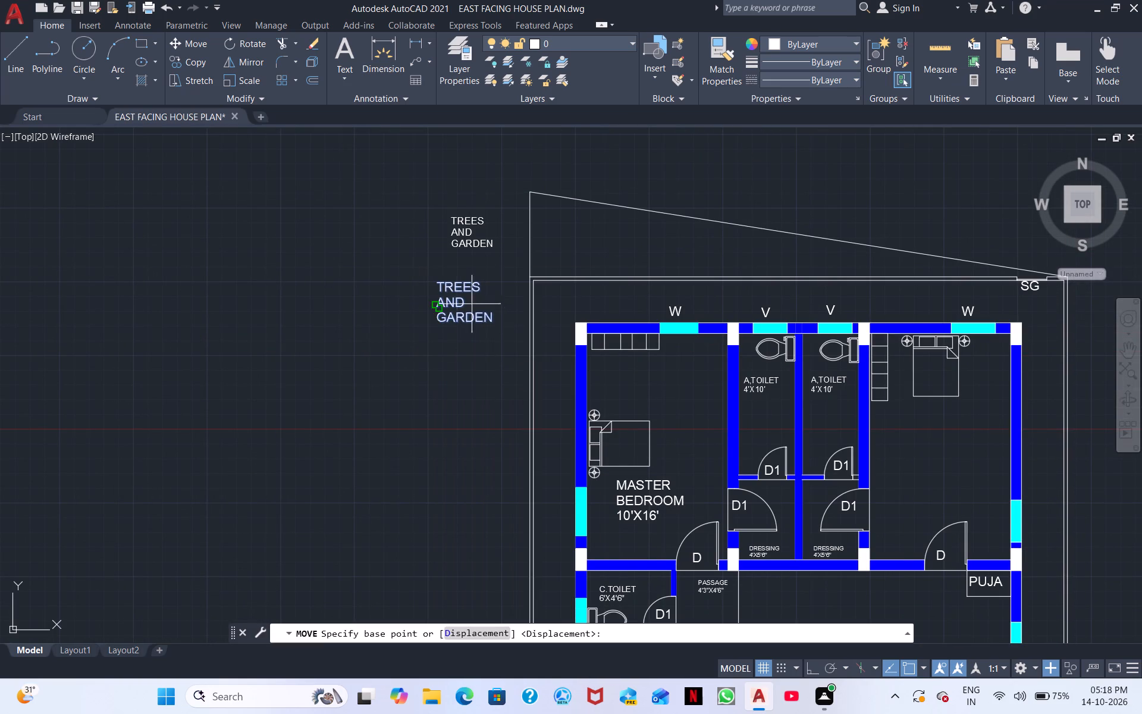
click(456, 299)
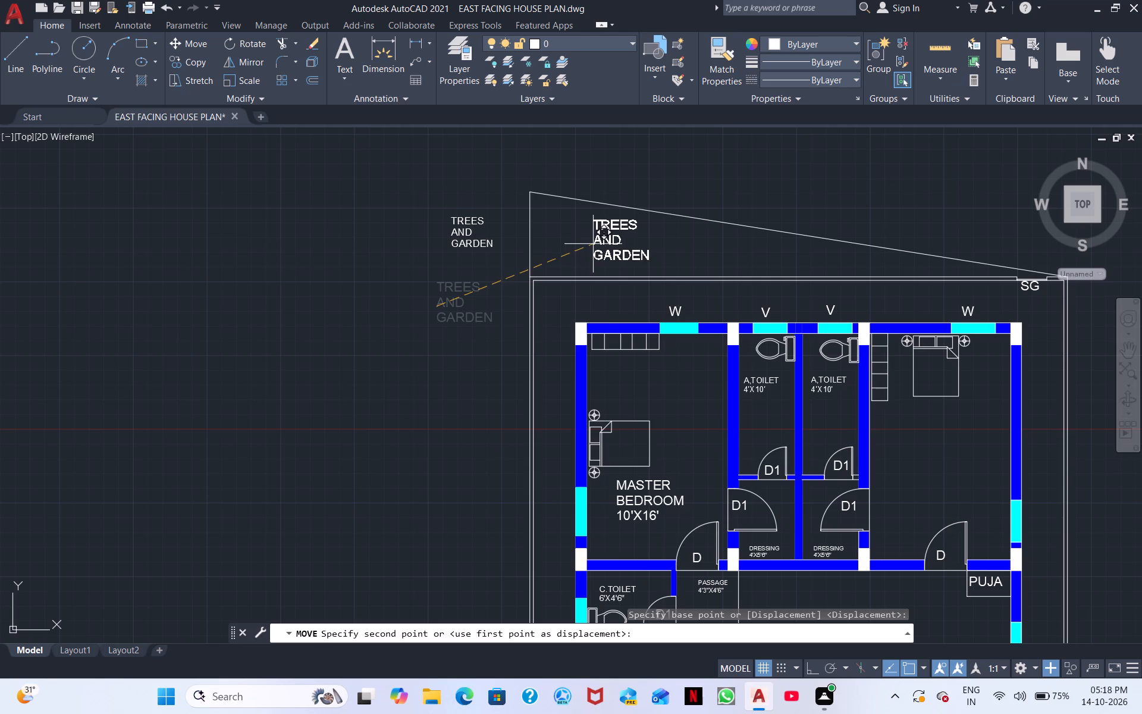
double_click(602, 242)
Erase the smaller duplicate TREES AND GARDEN label outside the plot boundary.
click(501, 277)
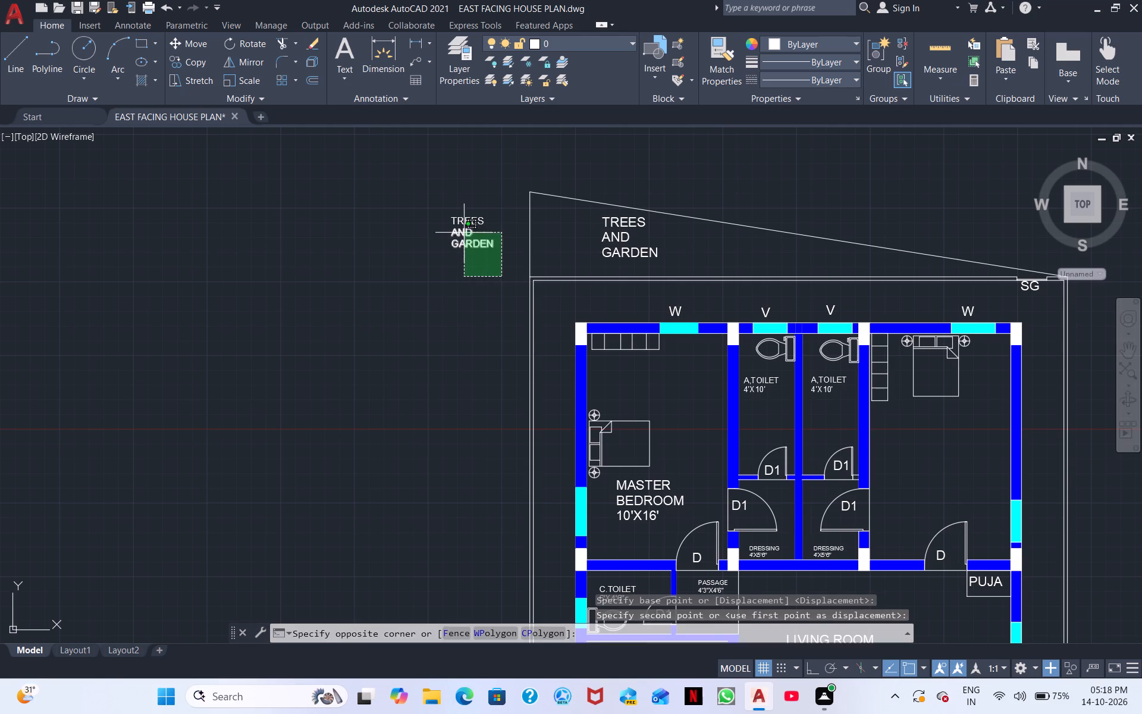
click(453, 216)
right_click(451, 216)
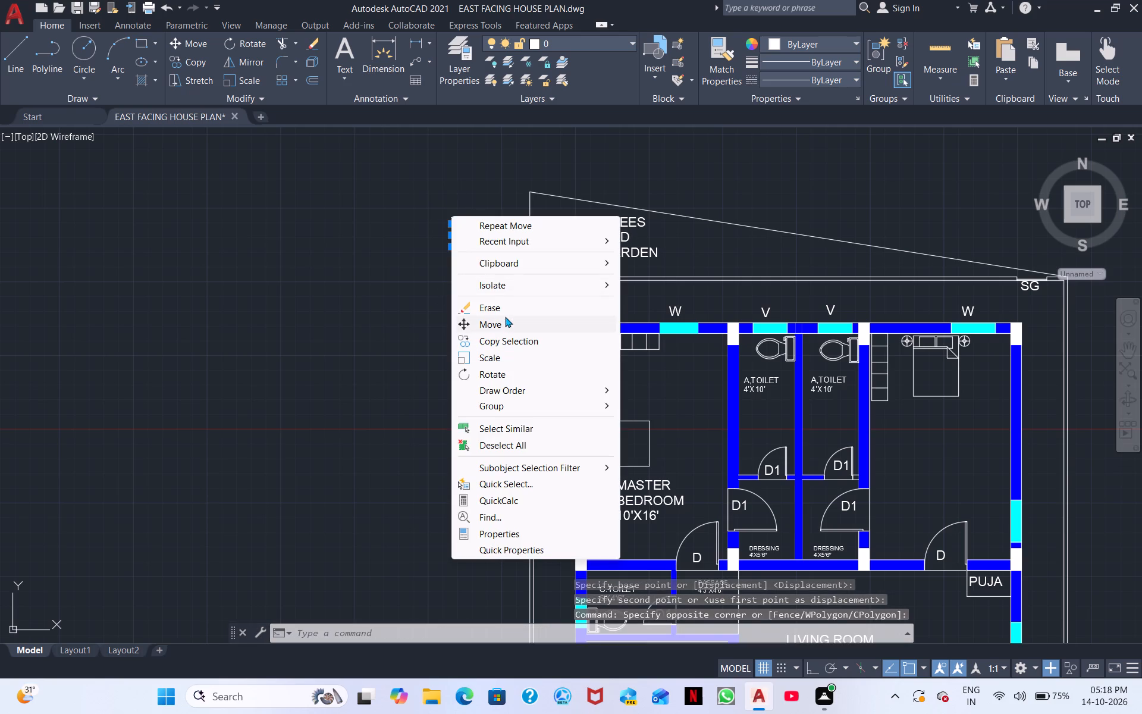
click(500, 306)
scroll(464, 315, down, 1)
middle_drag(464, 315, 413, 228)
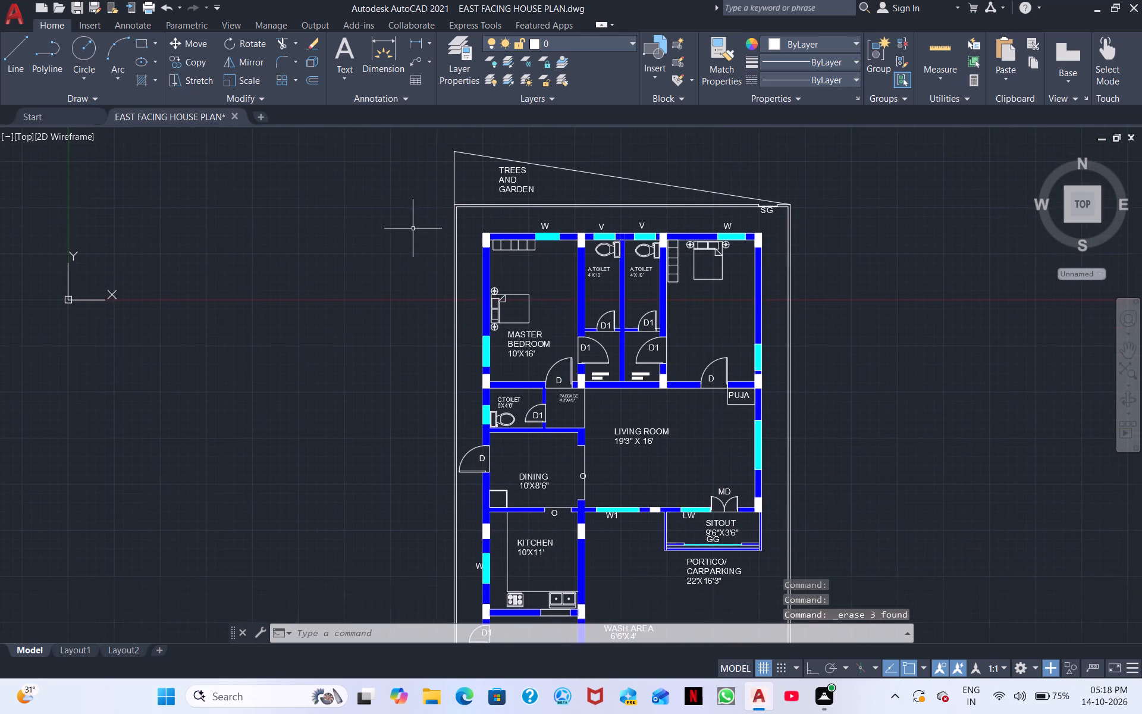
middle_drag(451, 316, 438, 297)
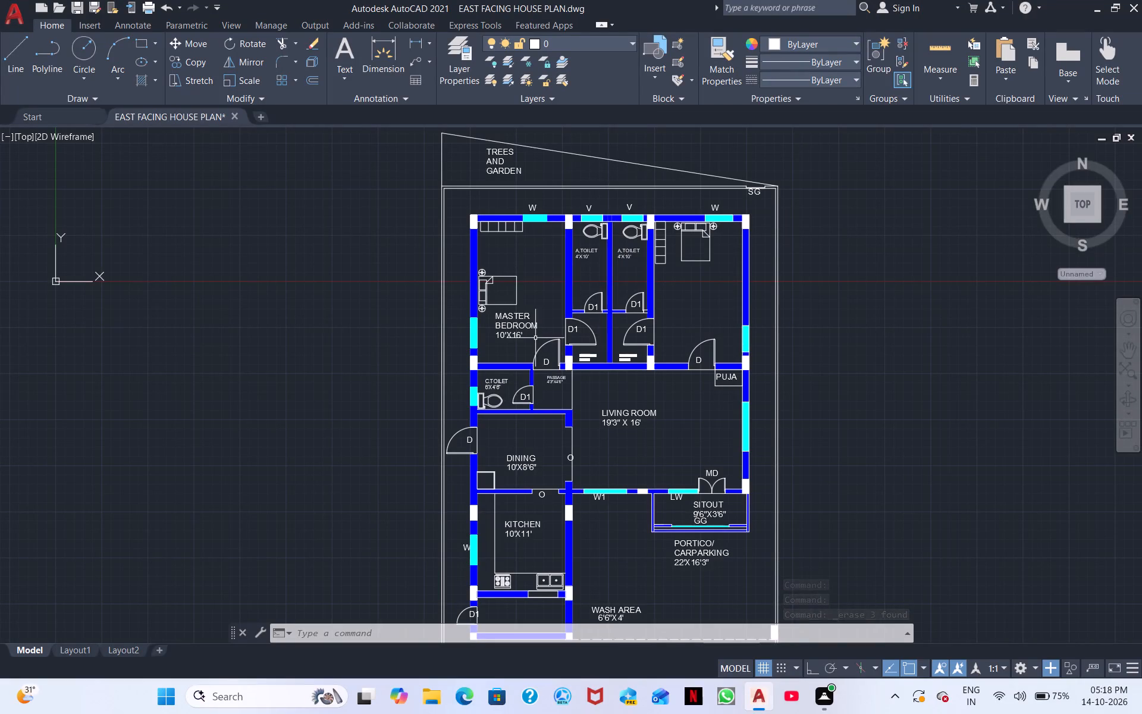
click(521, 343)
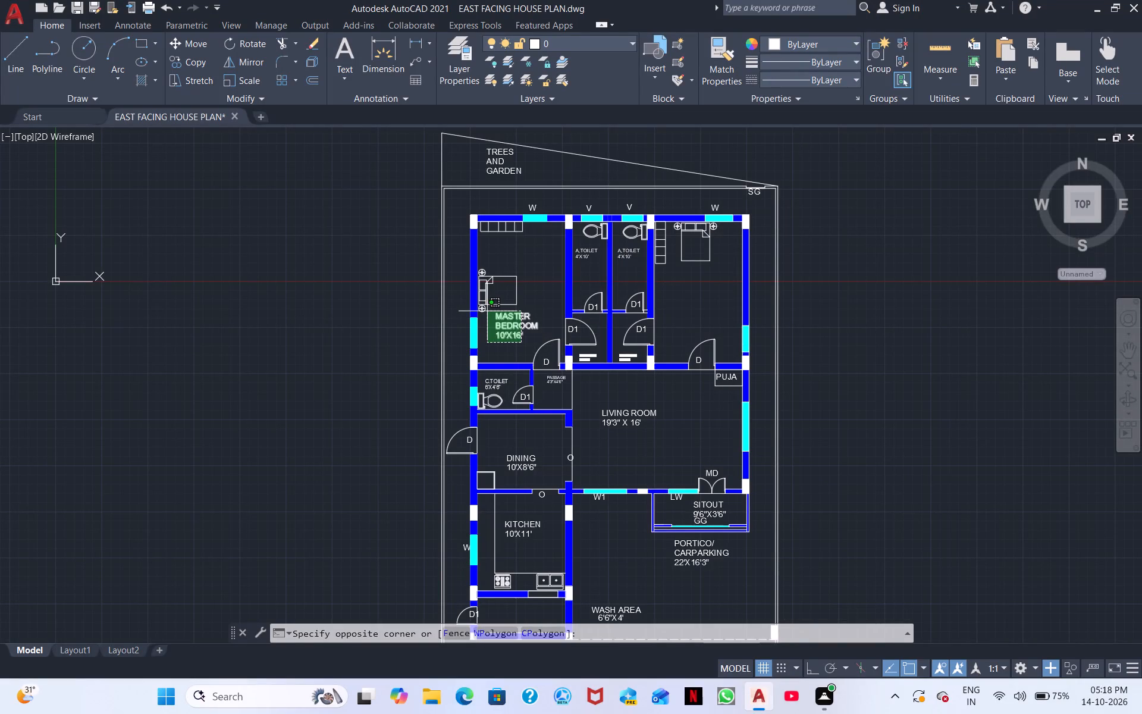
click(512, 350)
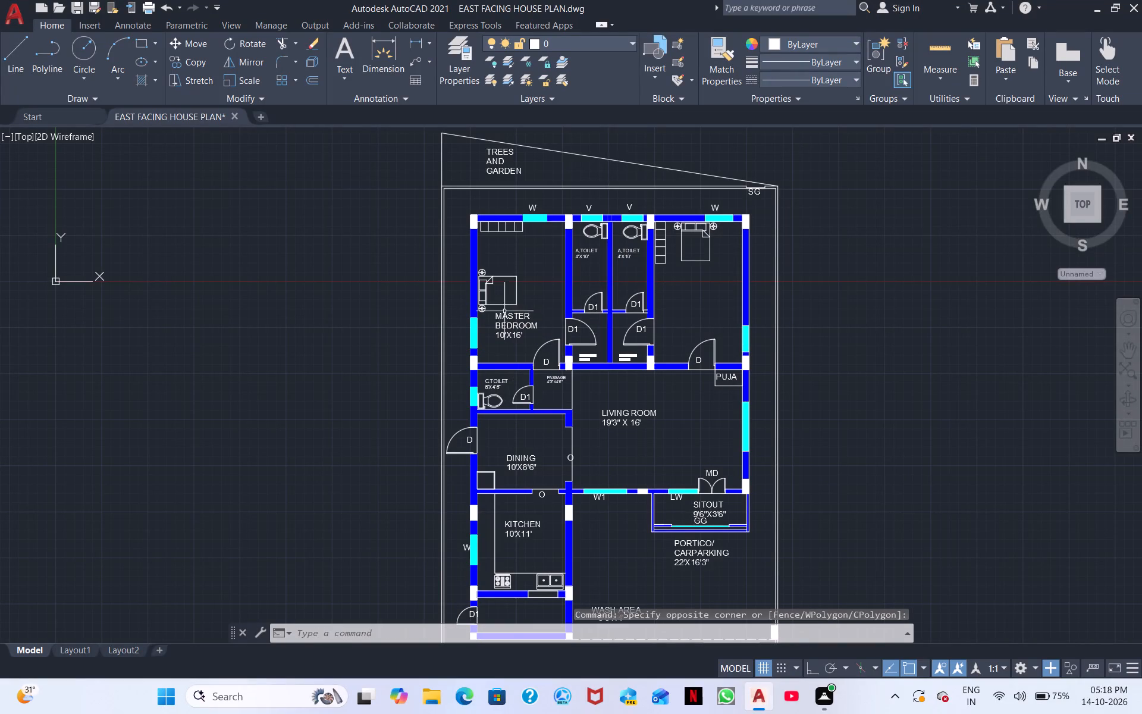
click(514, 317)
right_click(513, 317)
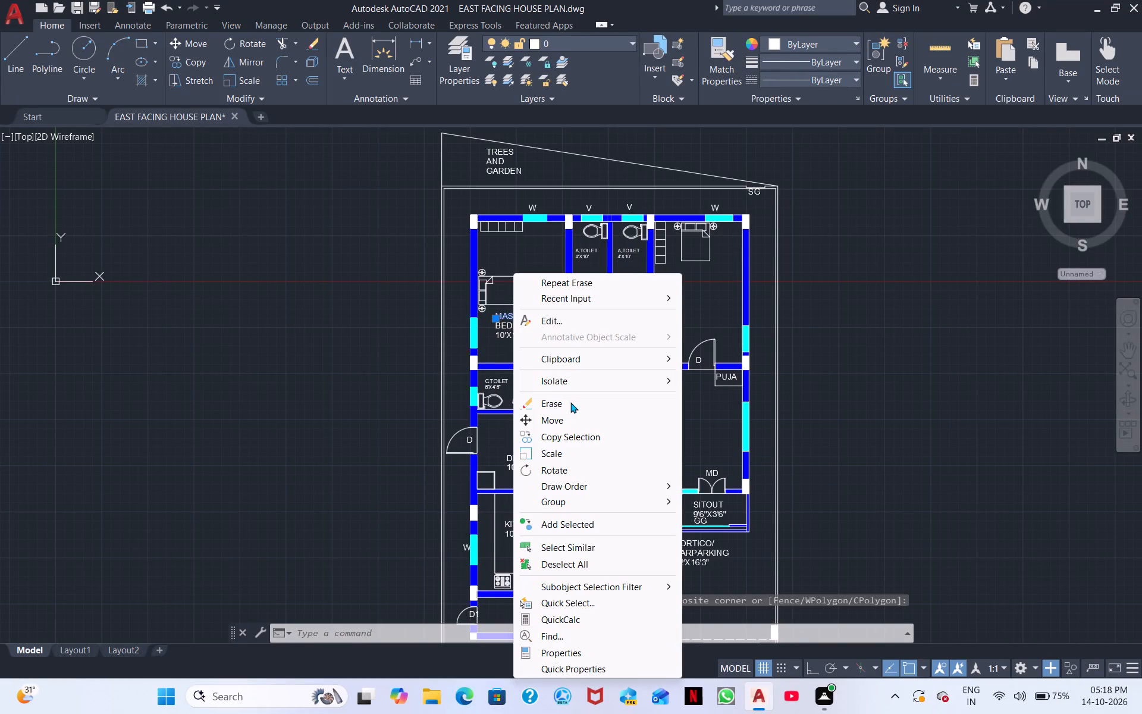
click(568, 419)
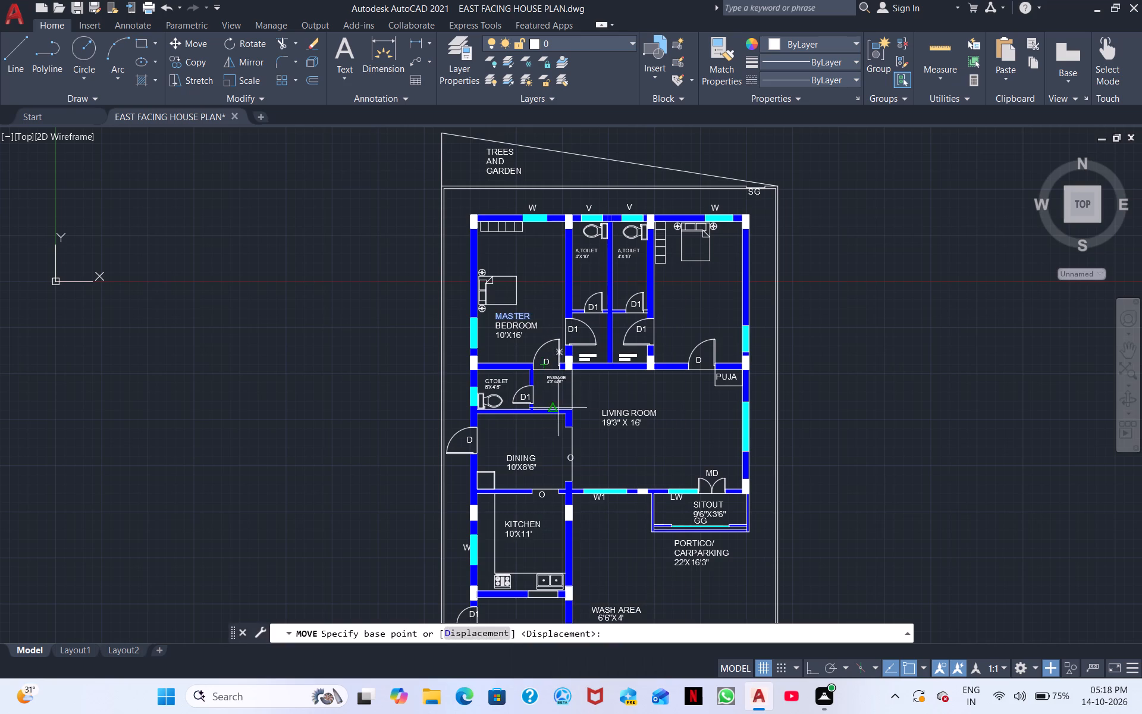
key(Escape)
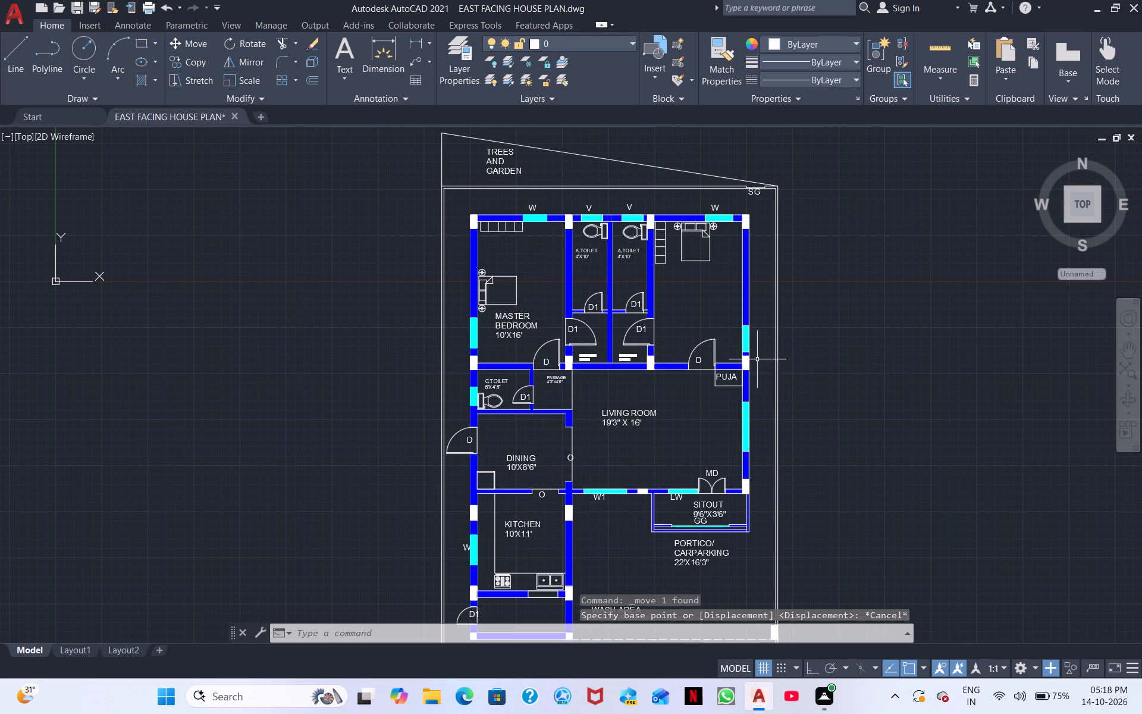
Copy the MASTER label from the master bedroom into the unlabelled second bedroom three times, stacked as three text lines below the bed.
click(519, 313)
right_click(519, 313)
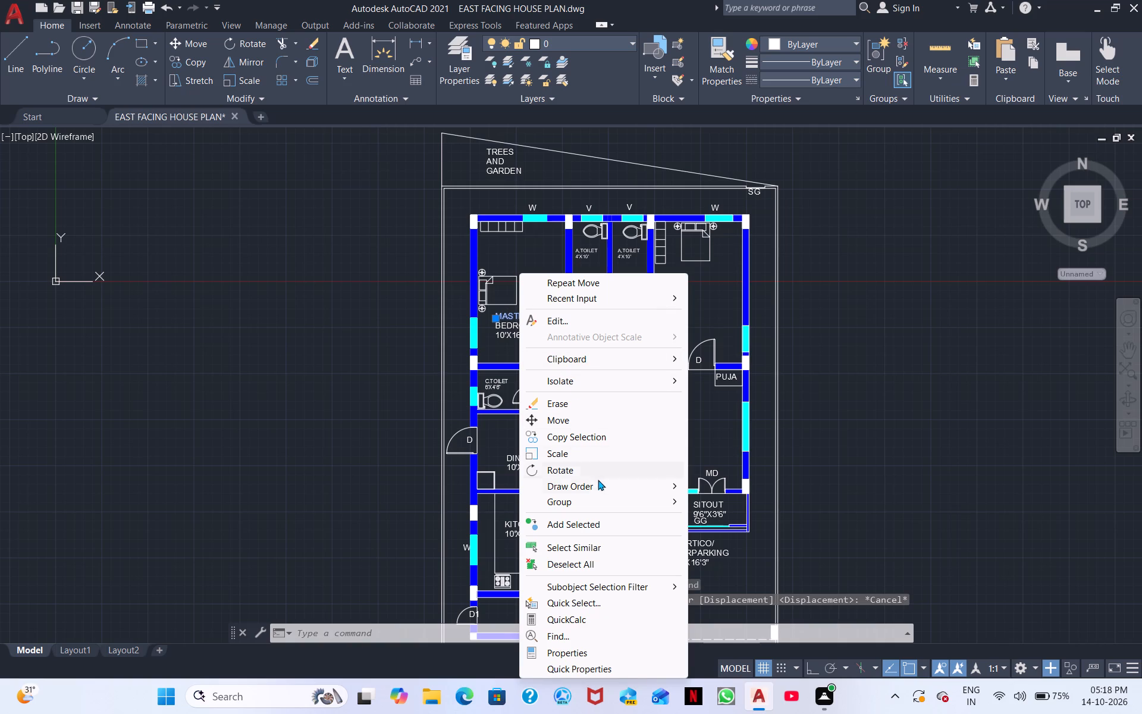
click(570, 433)
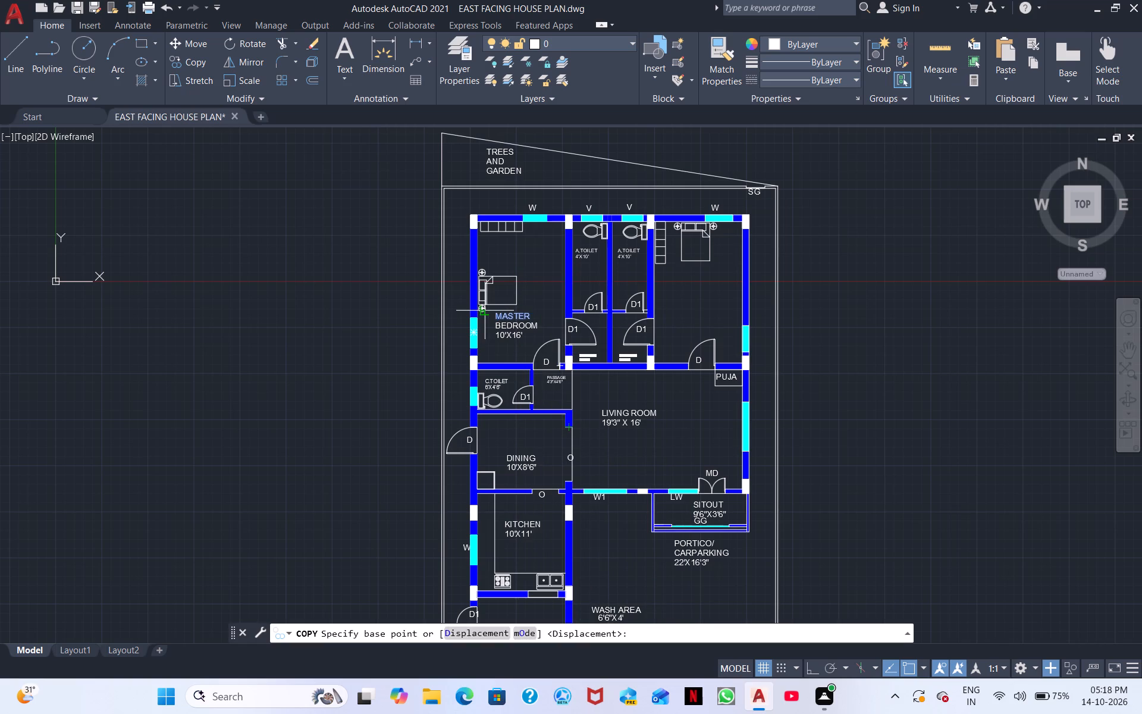
click(495, 315)
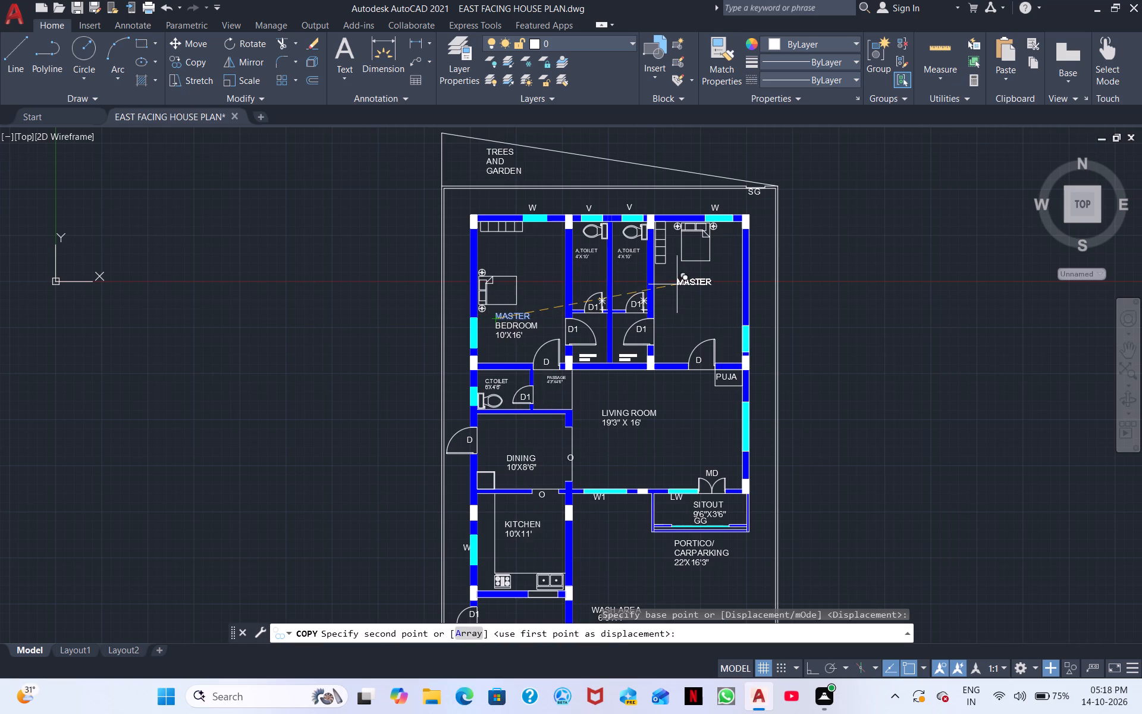
click(679, 291)
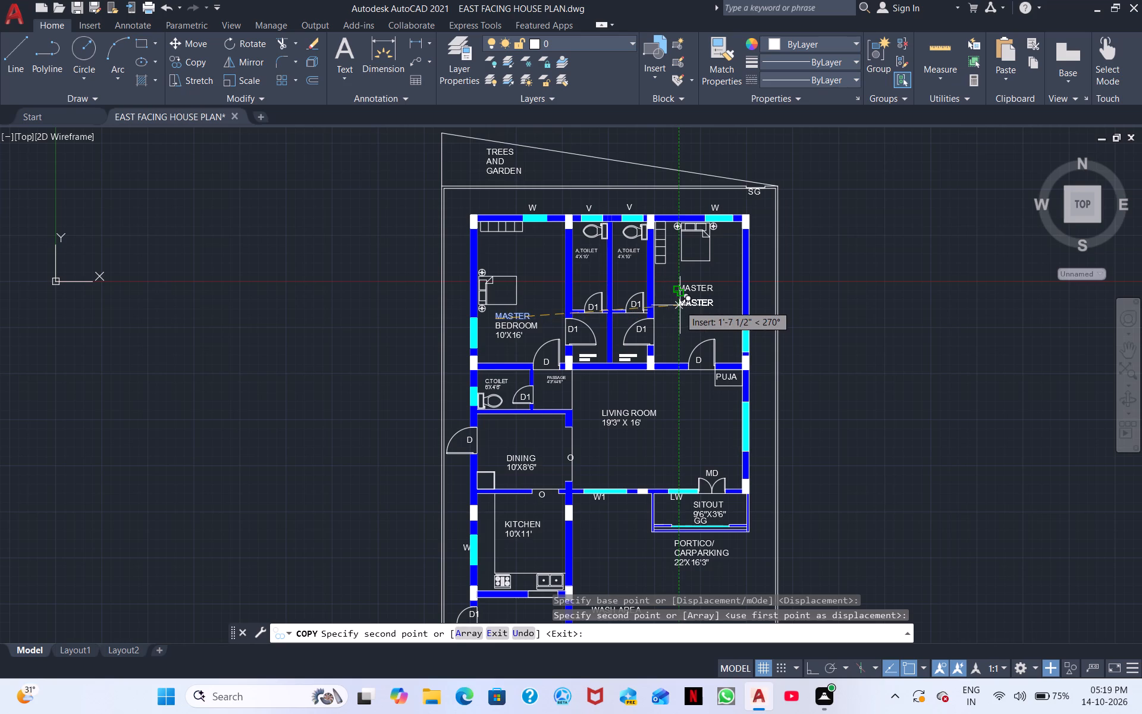
click(686, 302)
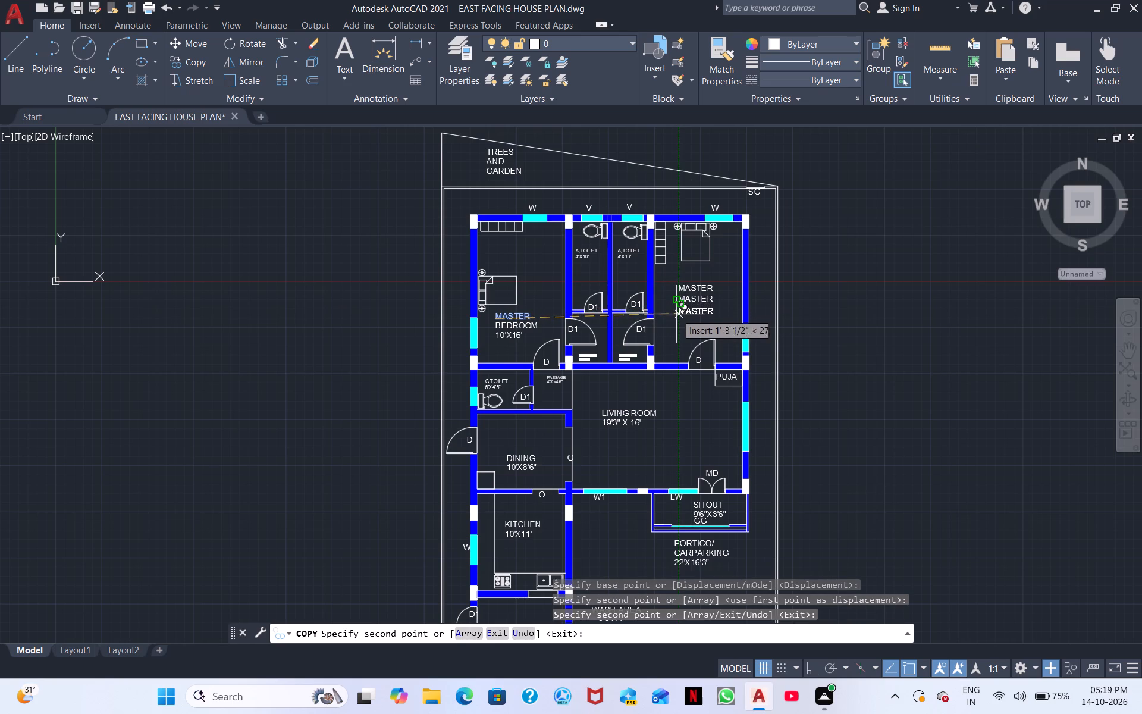
click(680, 311)
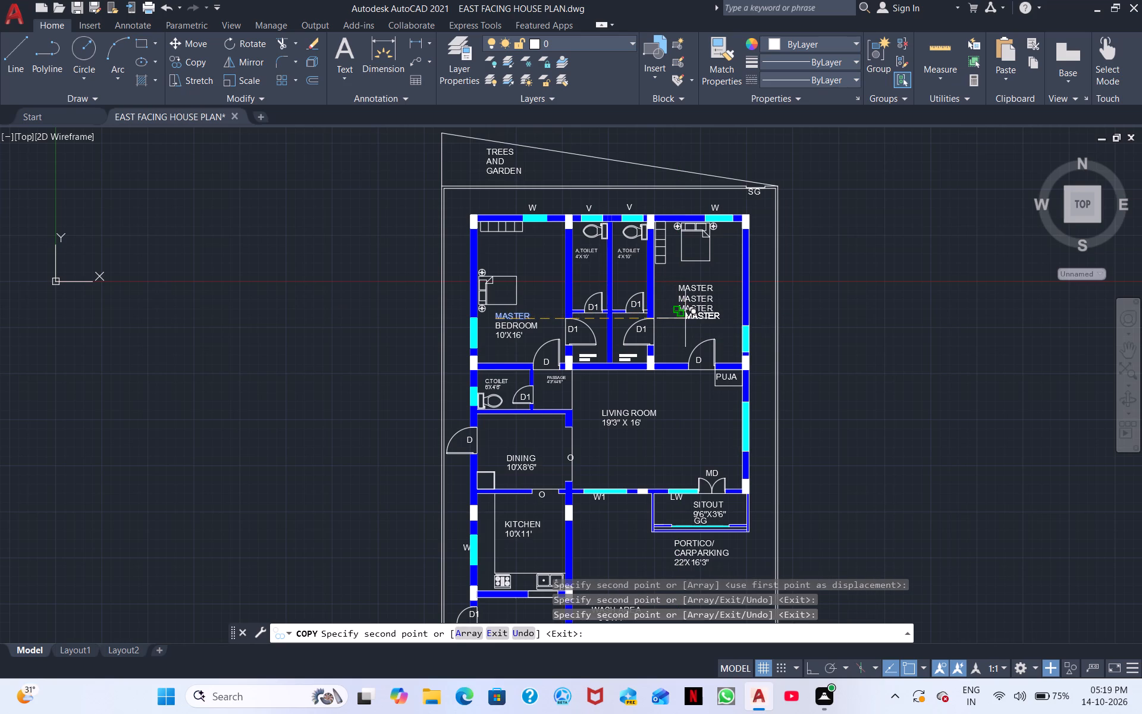
key(Escape)
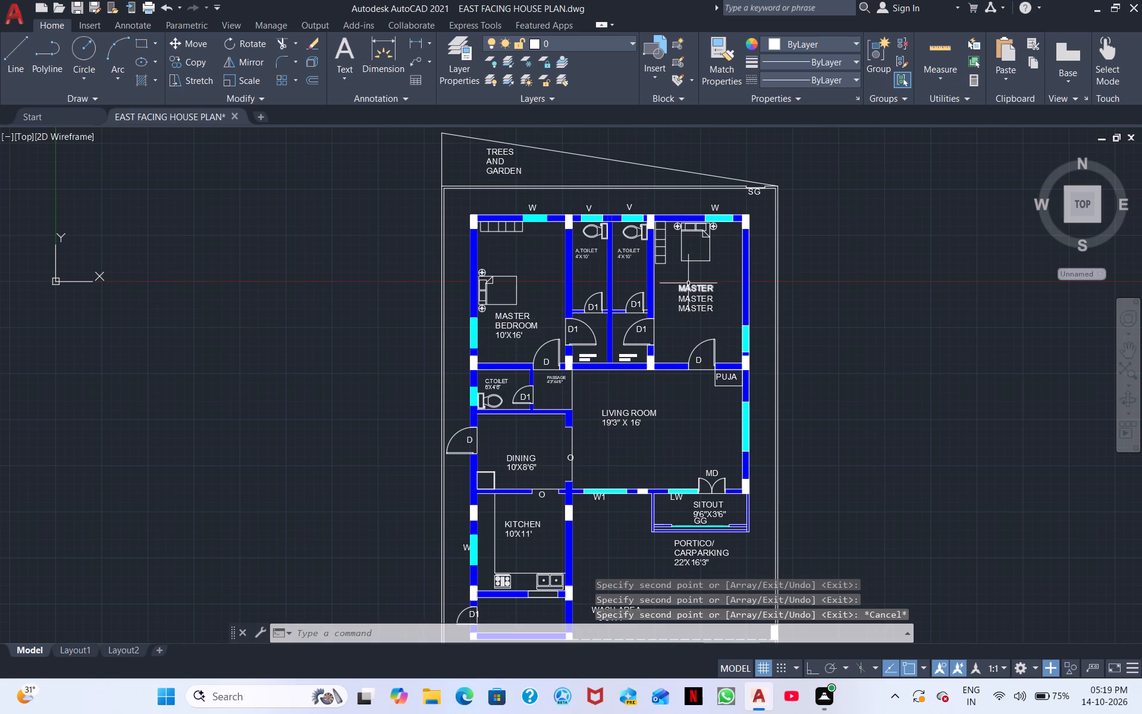
Change the uppermost copied MASTER label in the second bedroom to KID'S.
double_click(697, 290)
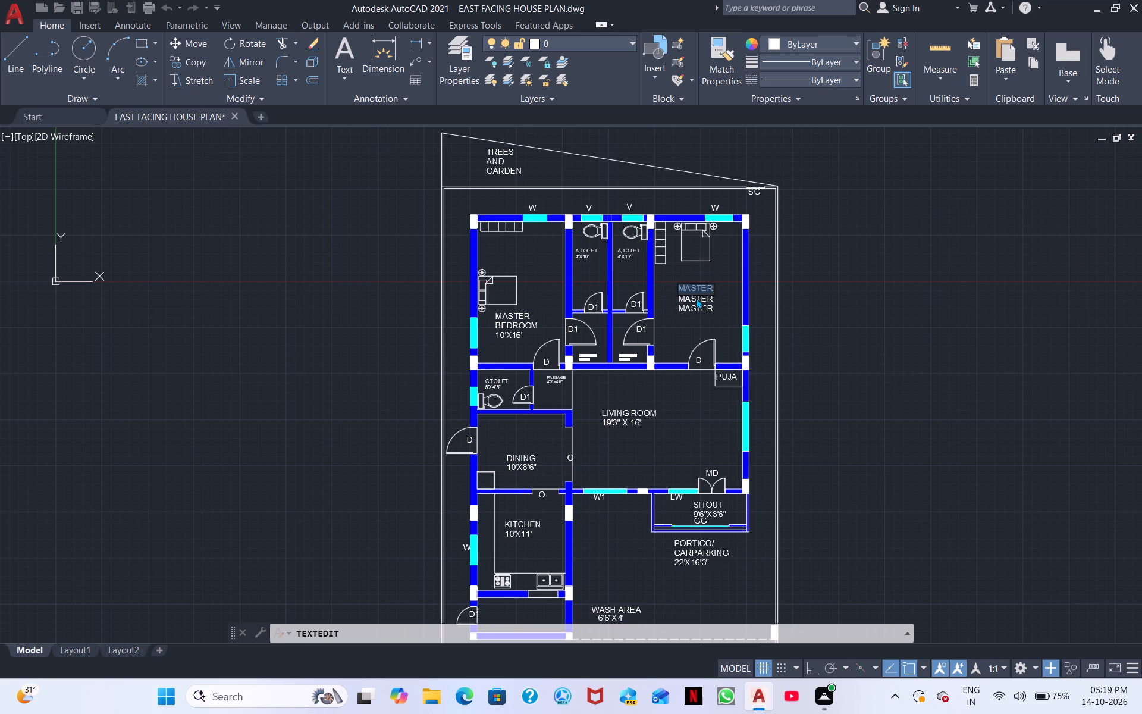
key(l)
key(BackSpace)
text(KI)
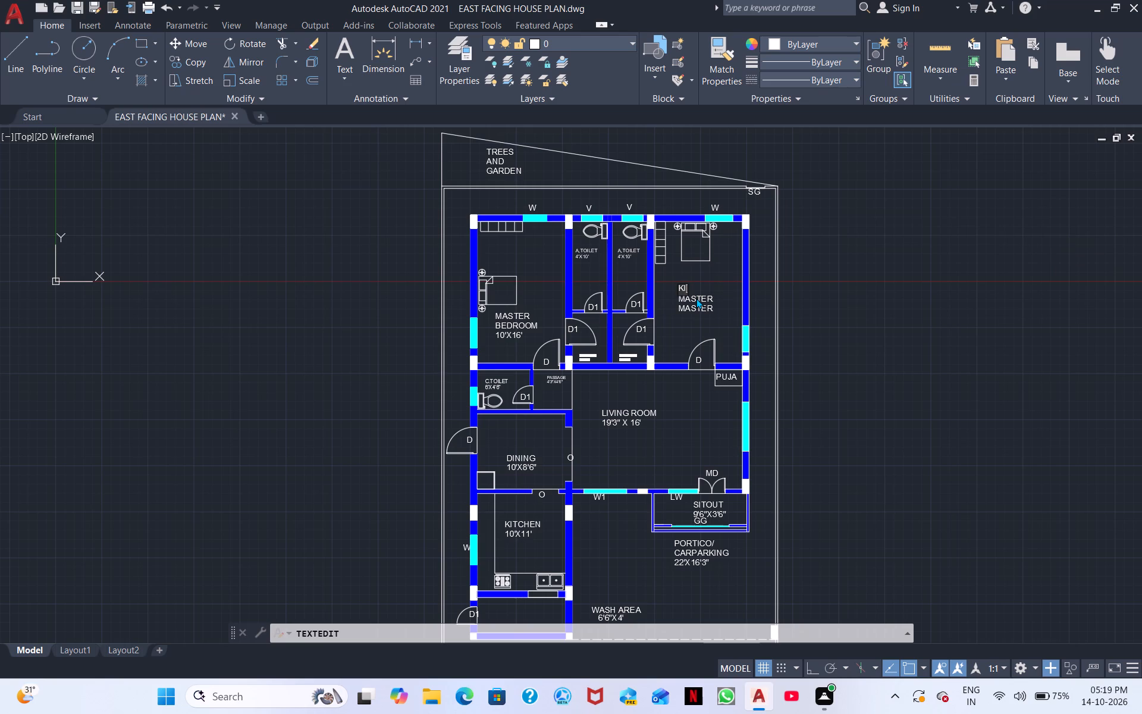
key(d)
key(apostrophe)
key(s)
key(Return)
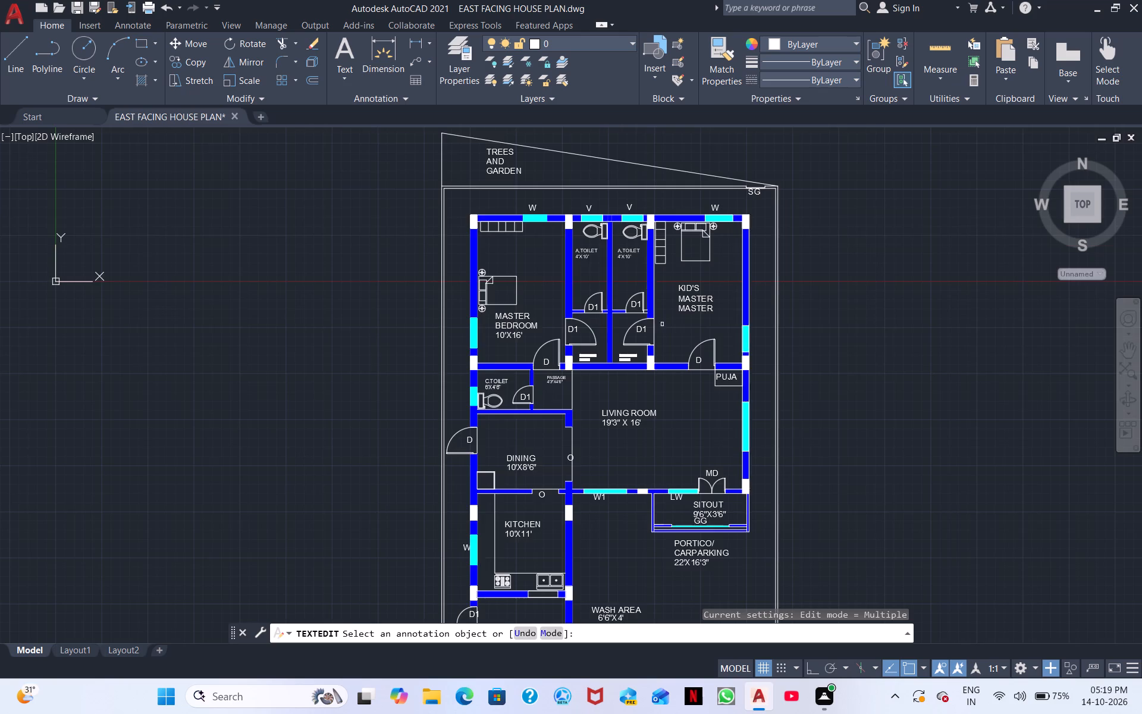
Change the middle copied MASTER label, directly below KID'S, to BEDROOM.
scroll(683, 340, up, 1)
double_click(716, 277)
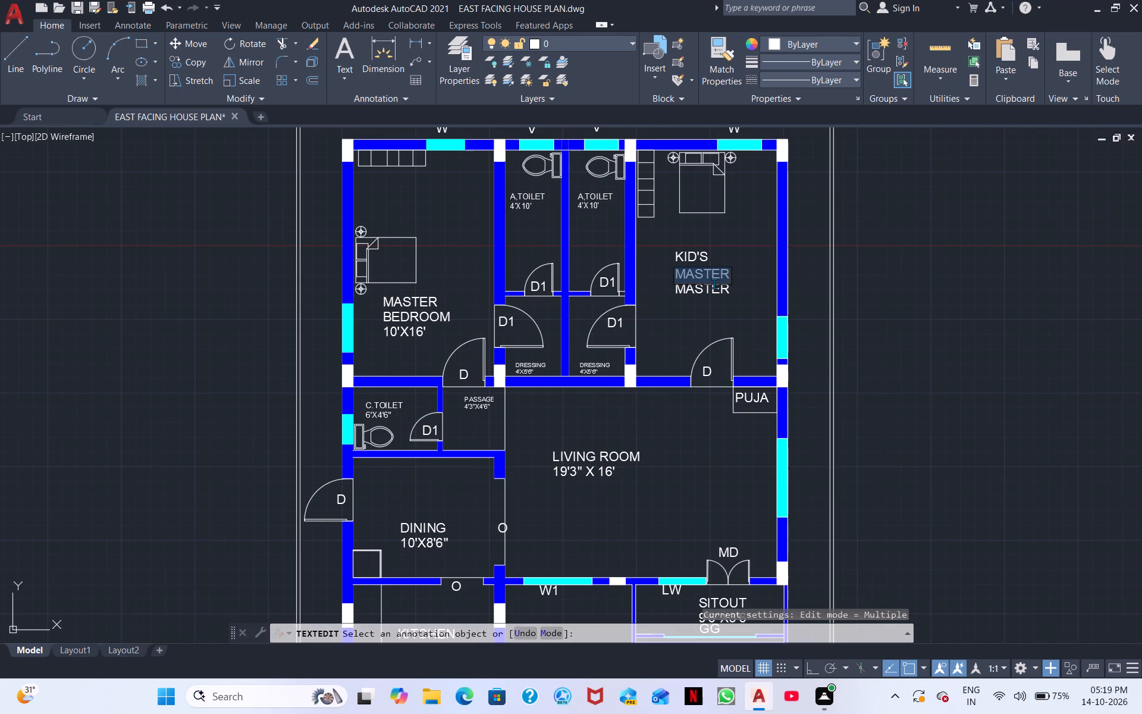
text(BED)
text(ROOM)
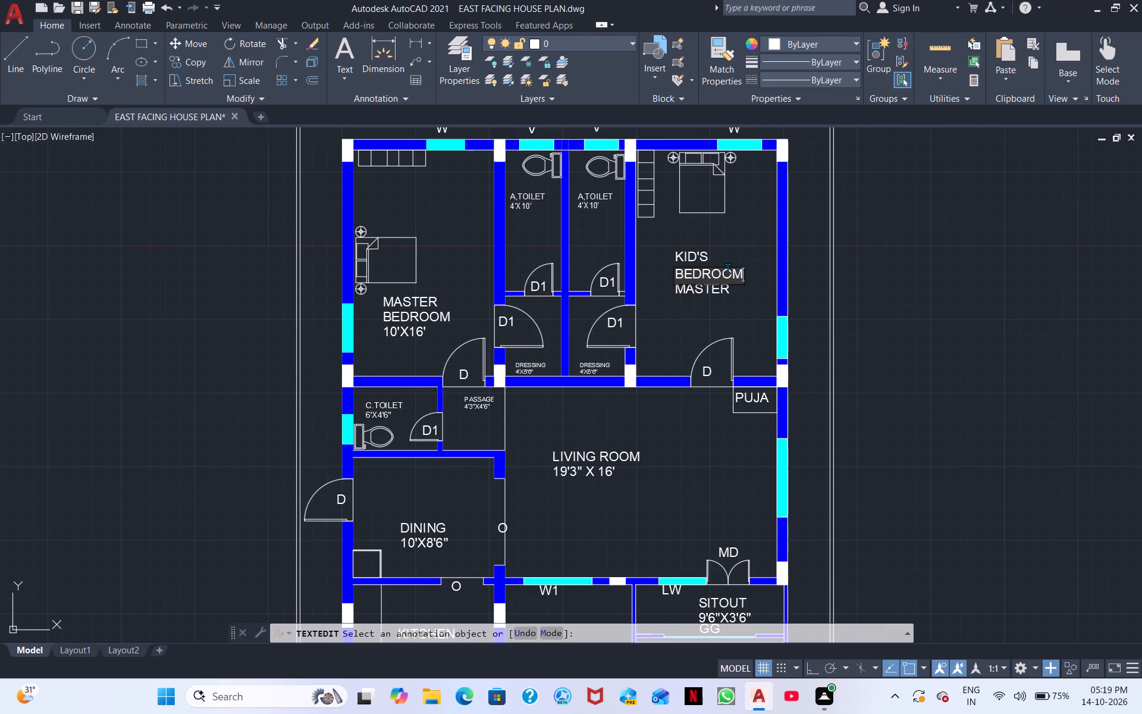
key(Return)
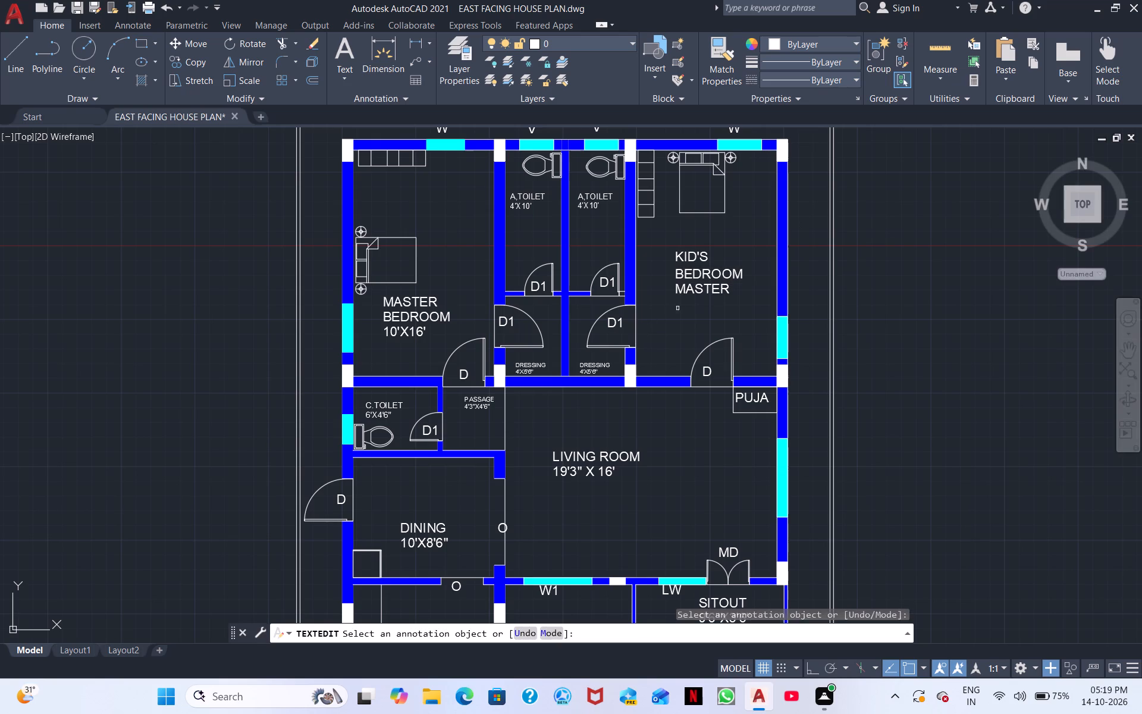
Replace the lowest copied MASTER label in the kid's bedroom with the size text 10' X16'.
double_click(702, 290)
double_click(702, 290)
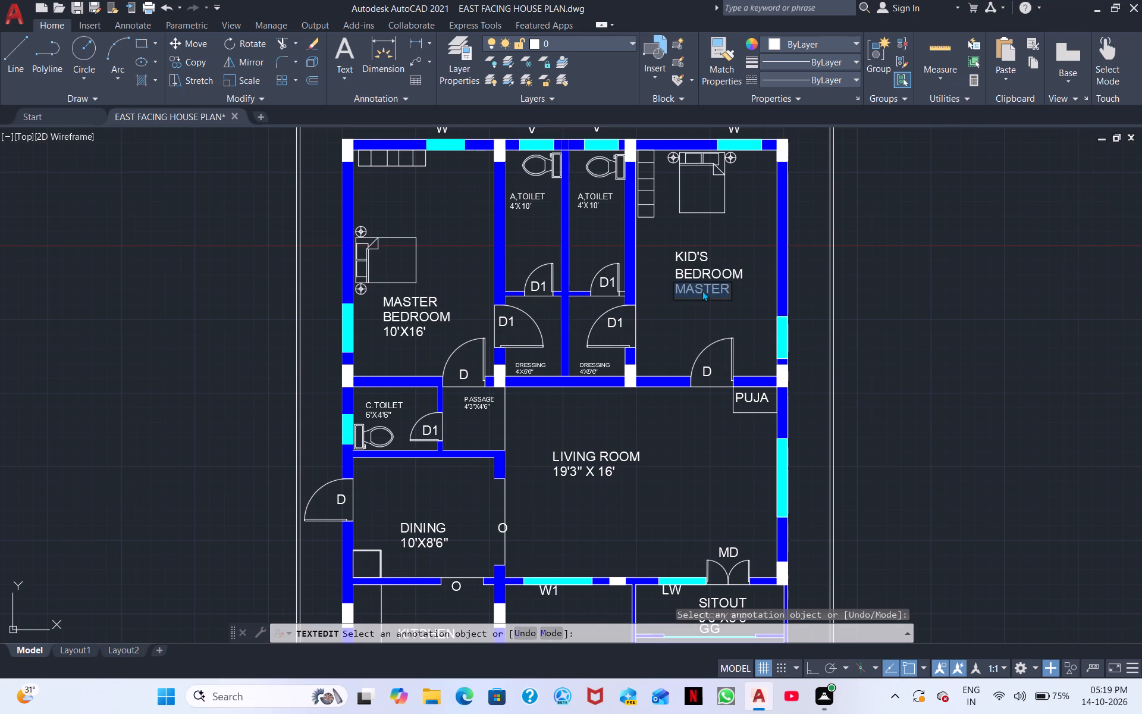
click(724, 291)
drag(729, 293, 617, 295)
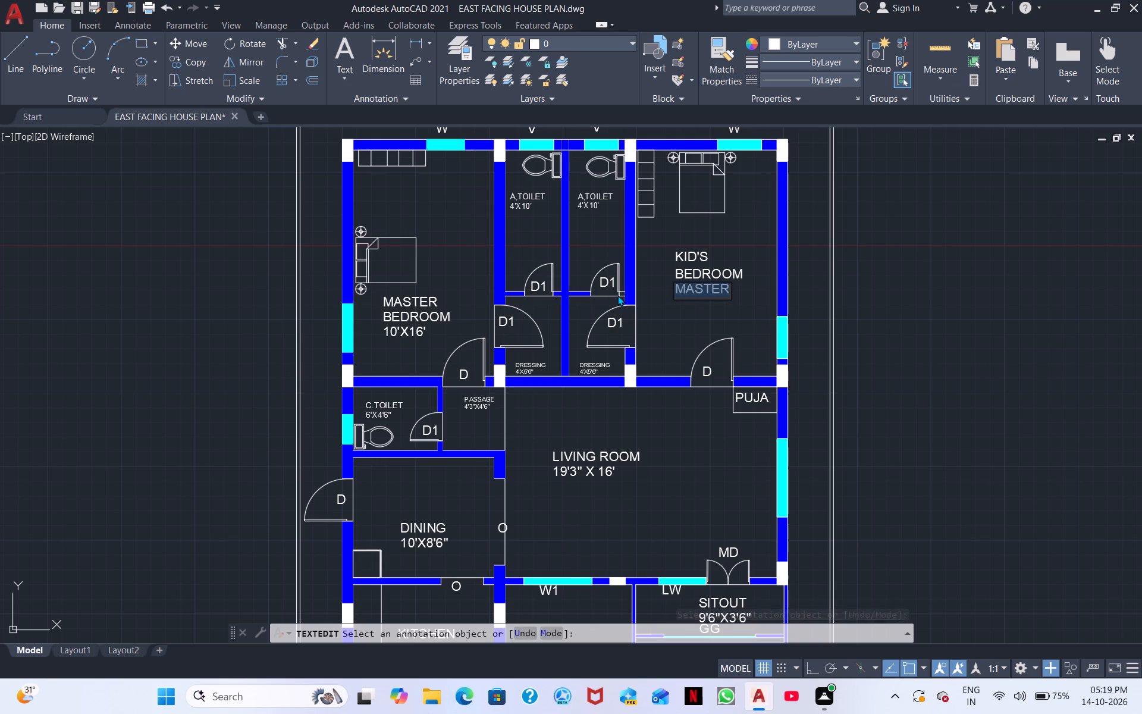
key(BackSpace)
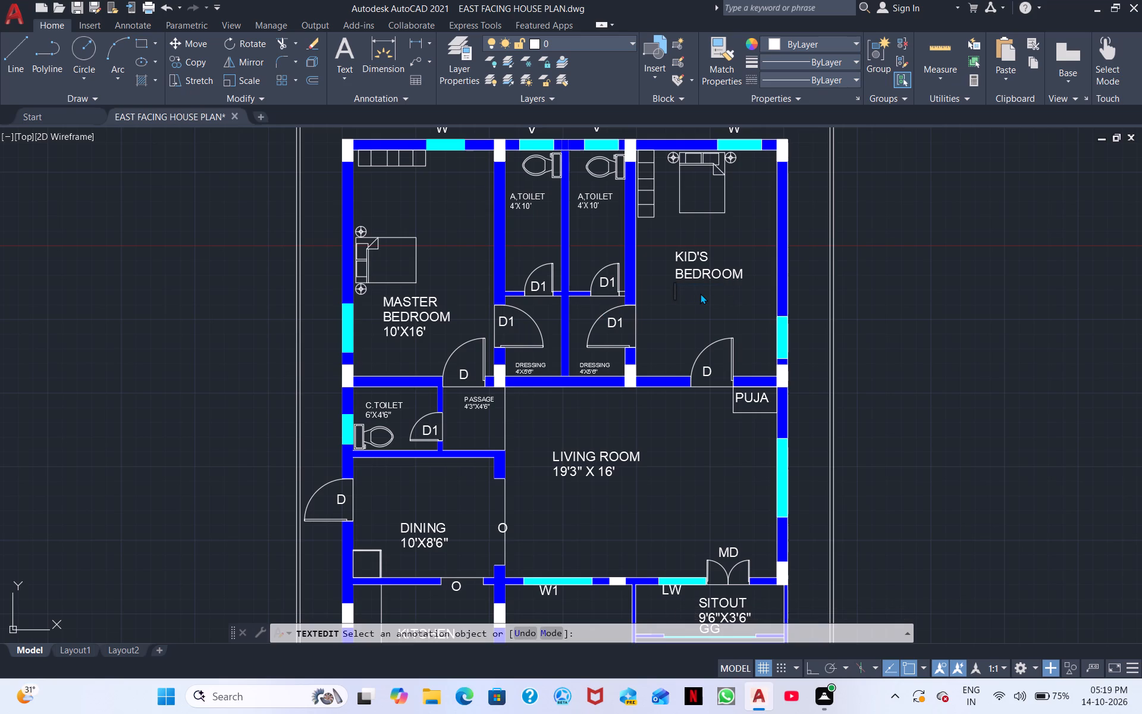
text(10)
key(apostrophe)
key(space)
text(X6)
key(BackSpace)
text(16)
key(apostrophe)
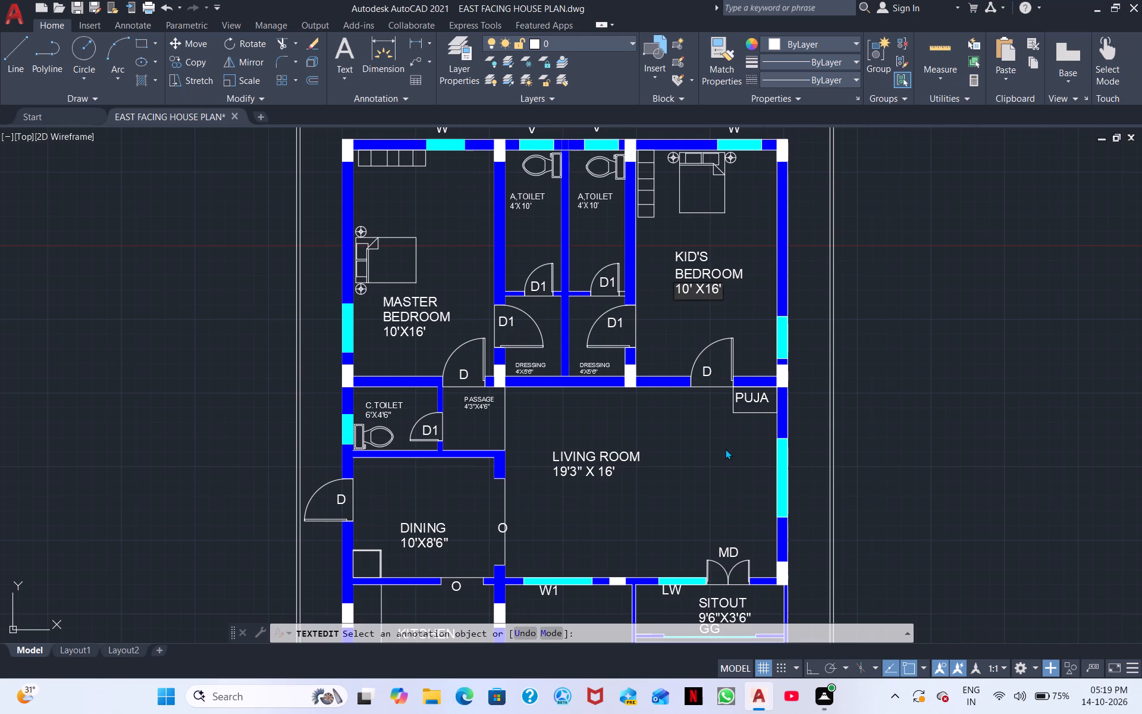
scroll(723, 449, down, 1)
middle_drag(680, 441, 690, 358)
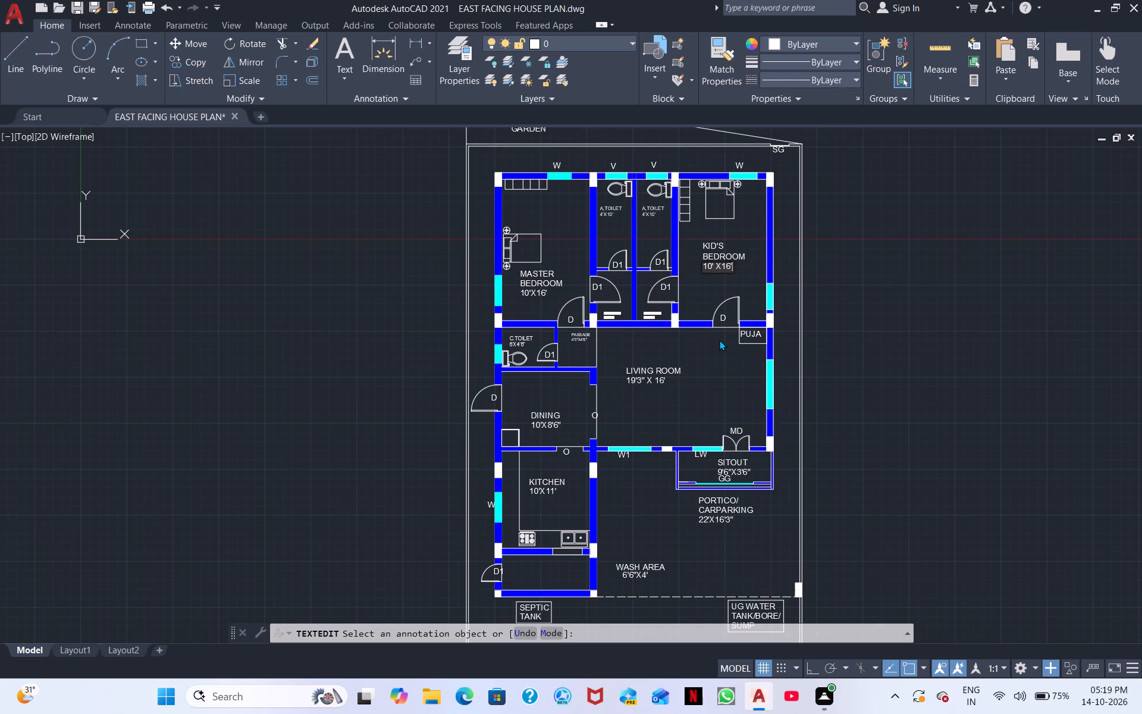
key(Return)
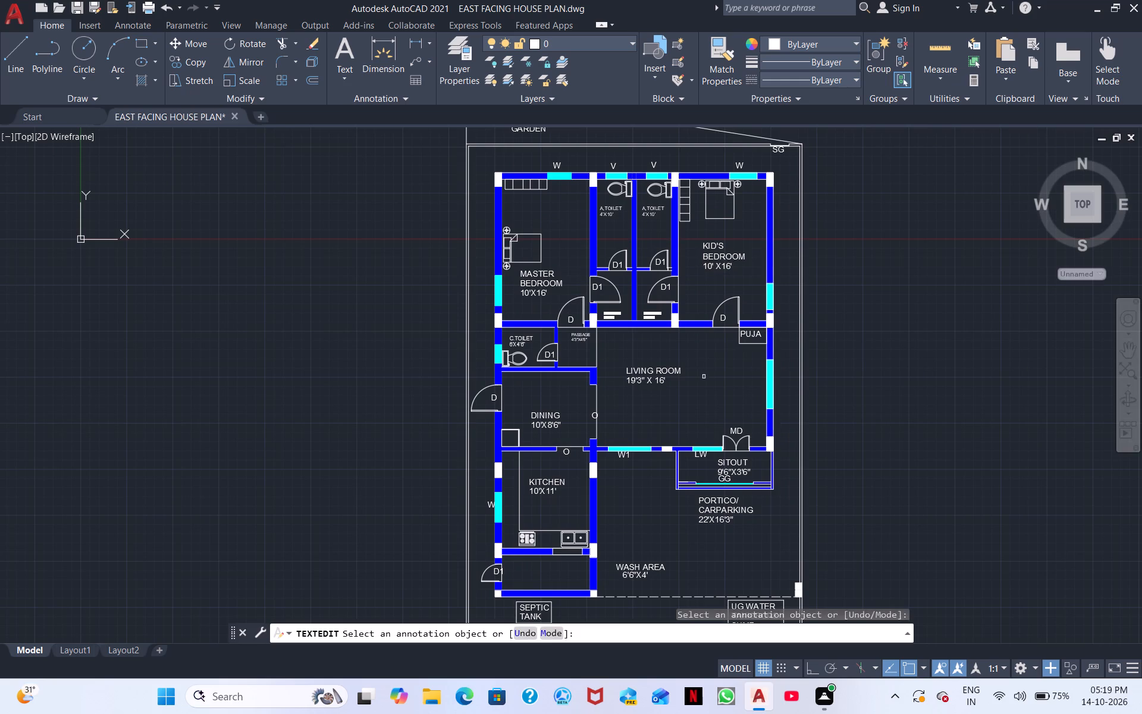
Move the DINING label and its 10'X8'6" size text down the dining room, close to the kitchen wall.
middle_drag(593, 436, 654, 352)
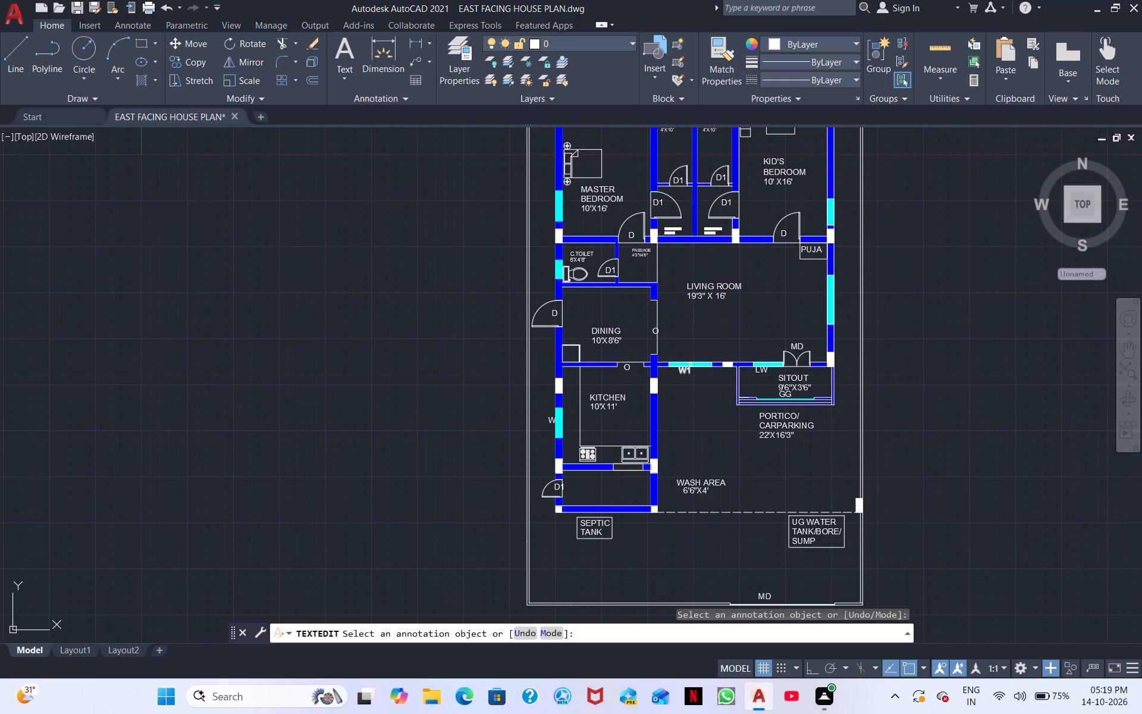
scroll(690, 365, down, 1)
scroll(714, 340, up, 2)
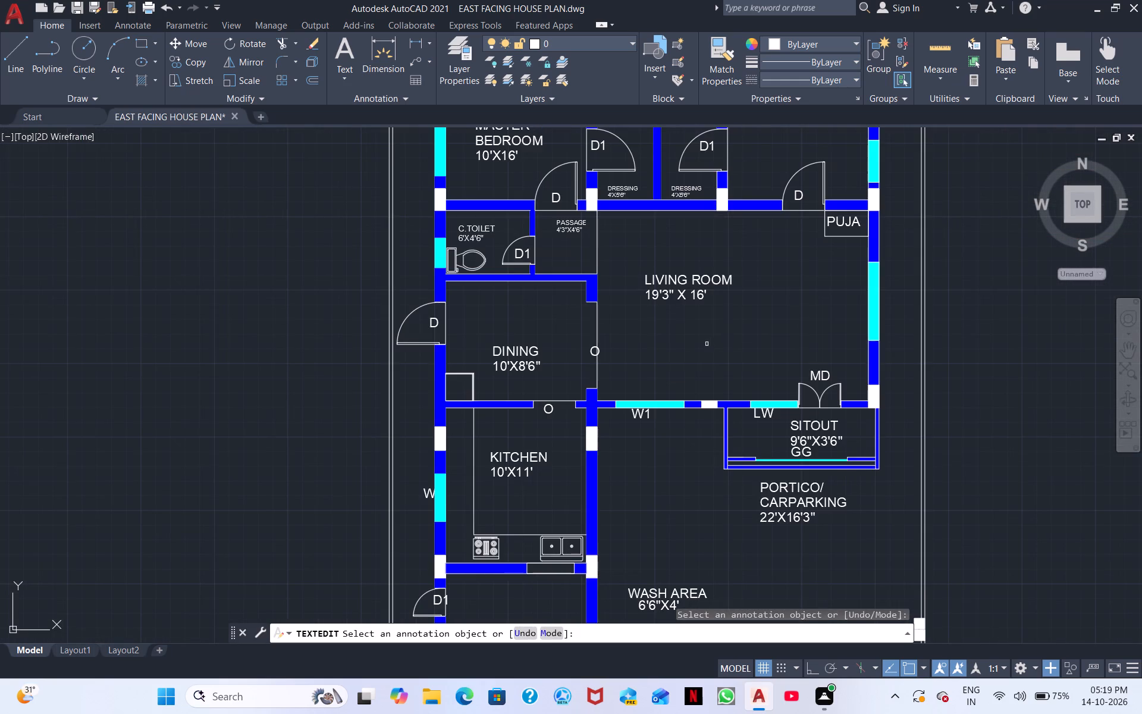
scroll(707, 345, up, 1)
middle_drag(647, 351, 745, 325)
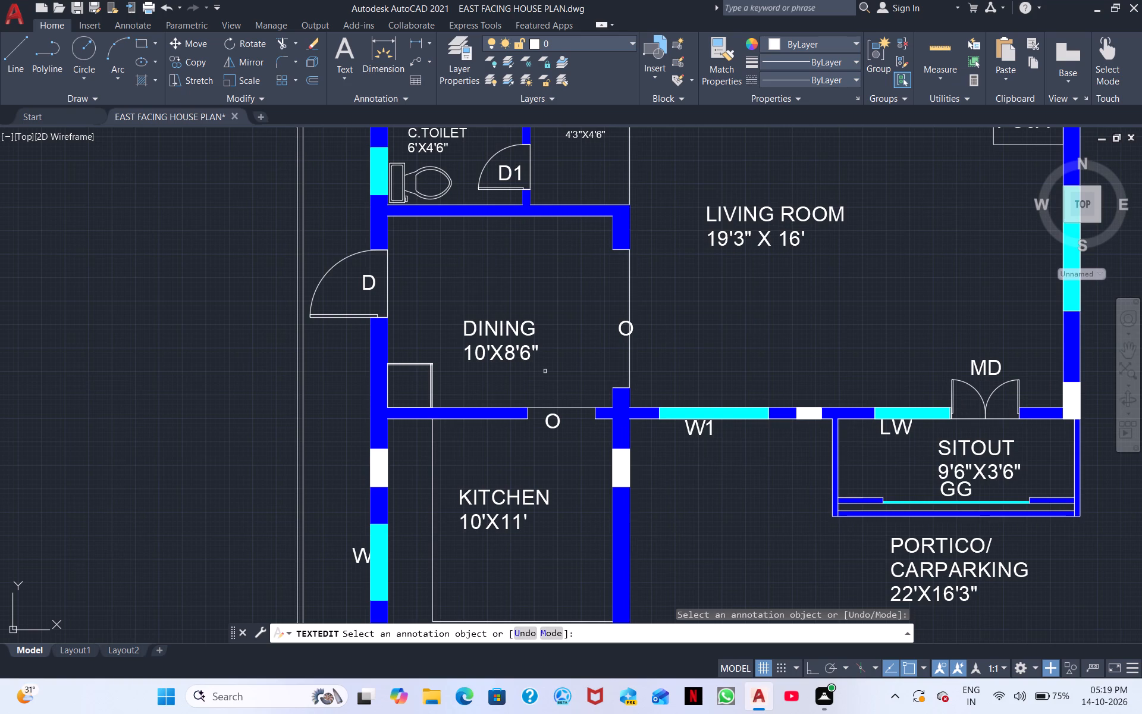
key(Escape)
drag(545, 370, 534, 363)
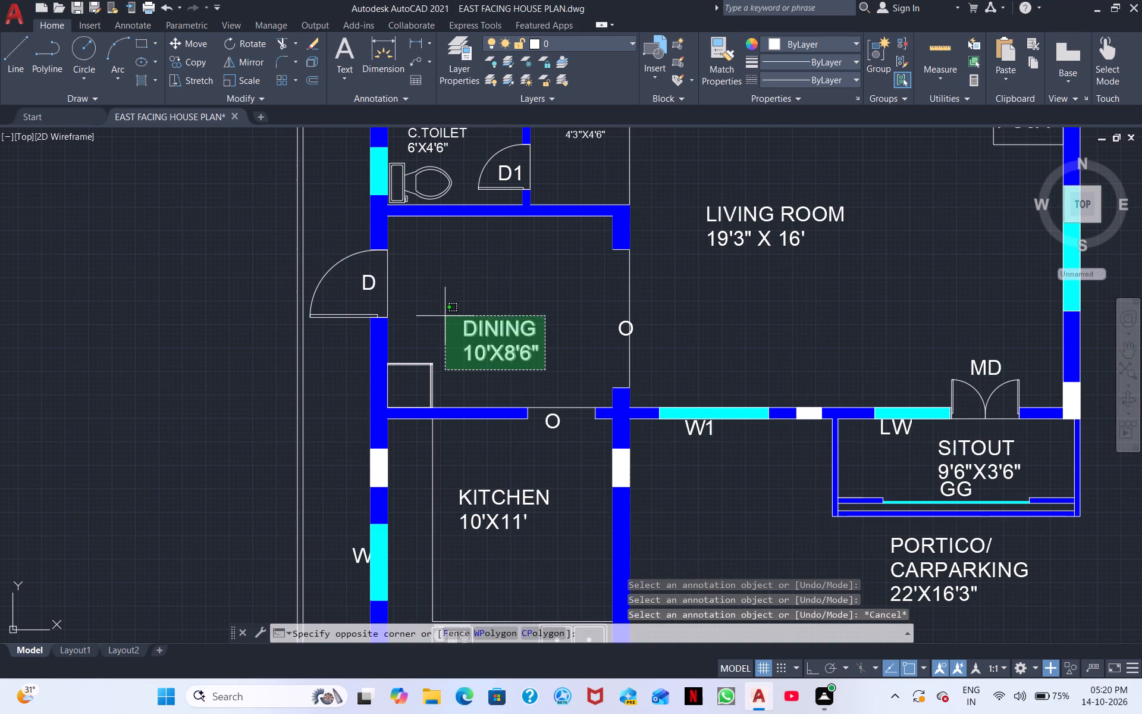
click(454, 314)
right_click(455, 314)
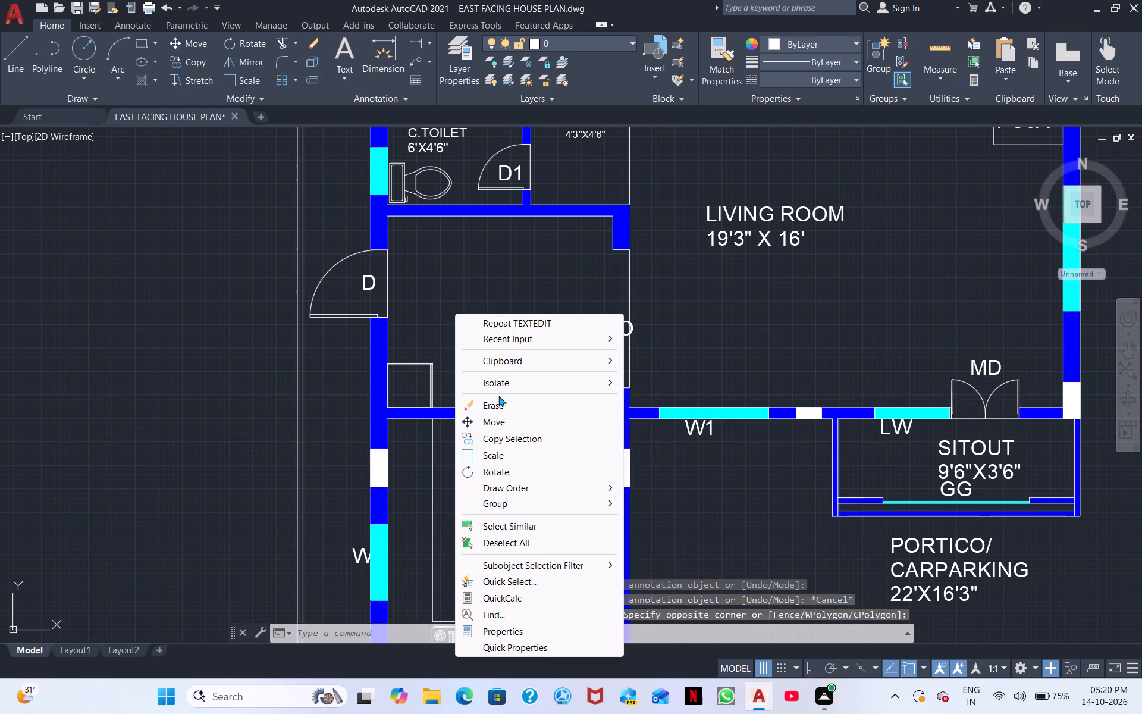
click(502, 421)
drag(486, 359, 488, 365)
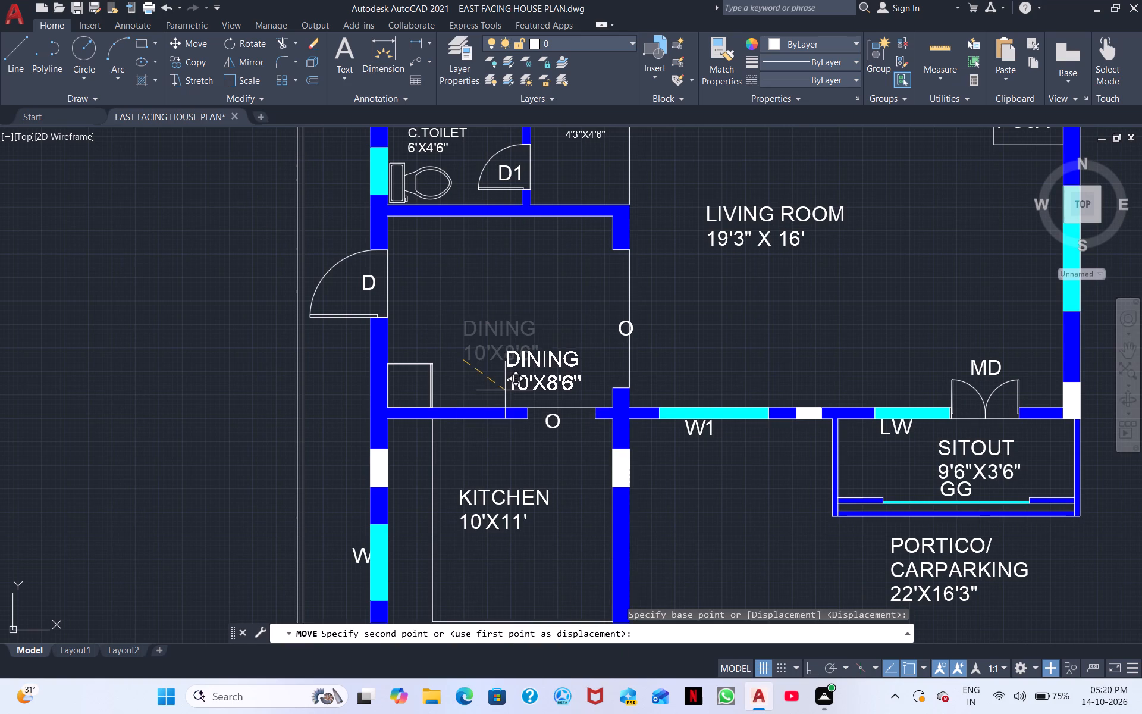
click(467, 400)
key(Escape)
Open the blocks of the Home - Space Planner drawing in DesignCenter.
middle_drag(541, 418, 564, 287)
middle_click(795, 425)
middle_drag(739, 418, 741, 425)
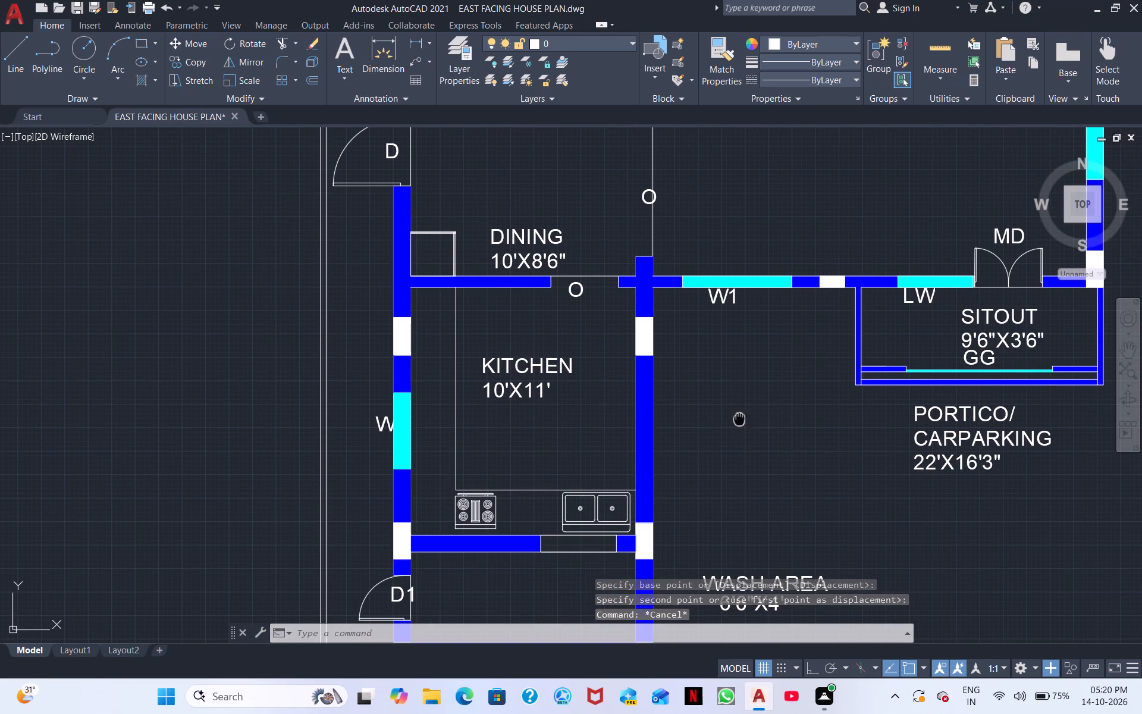
middle_drag(741, 425, 801, 557)
key(d)
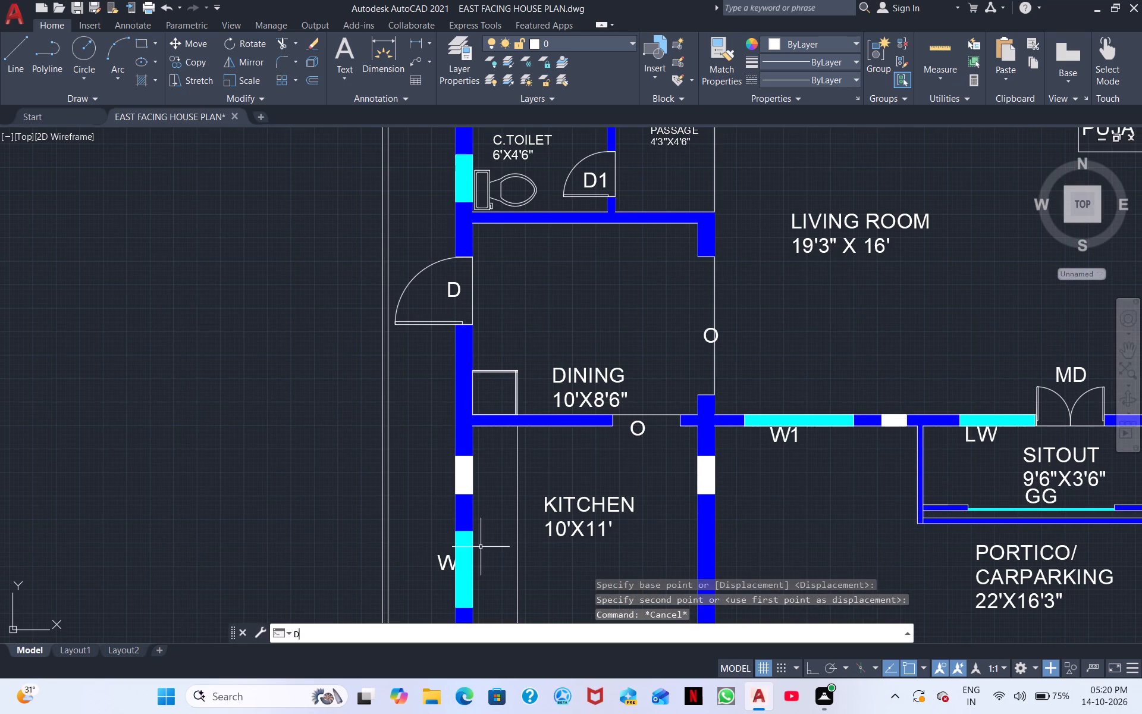
text(C)
key(space)
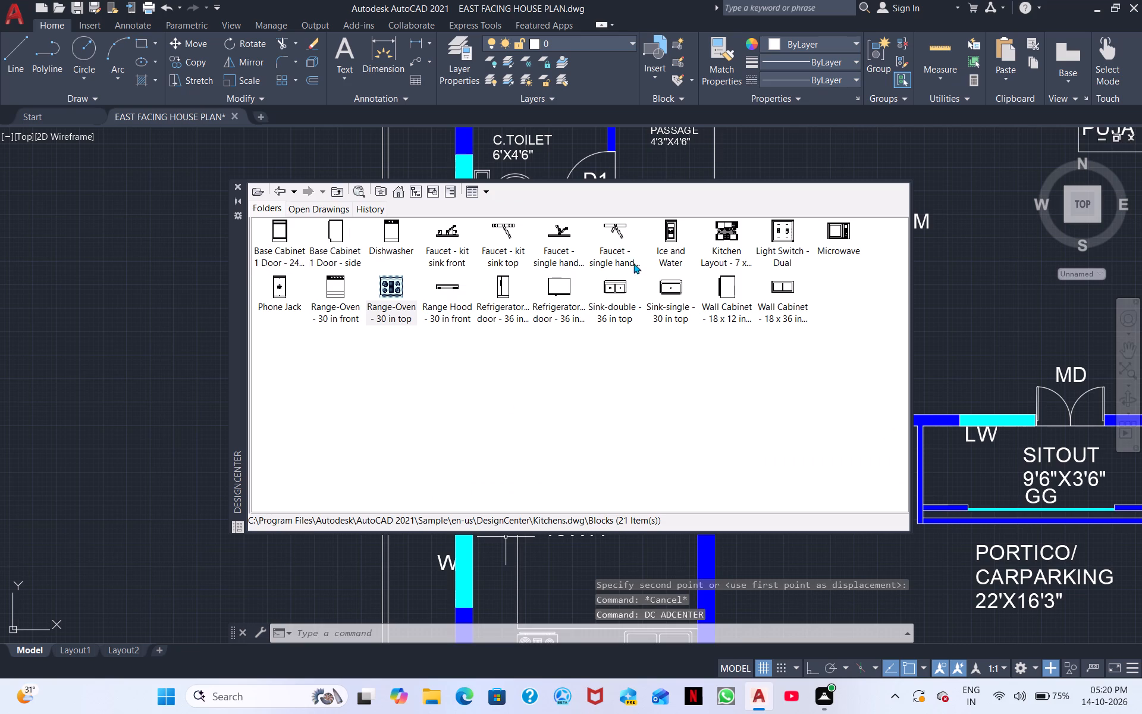
click(276, 189)
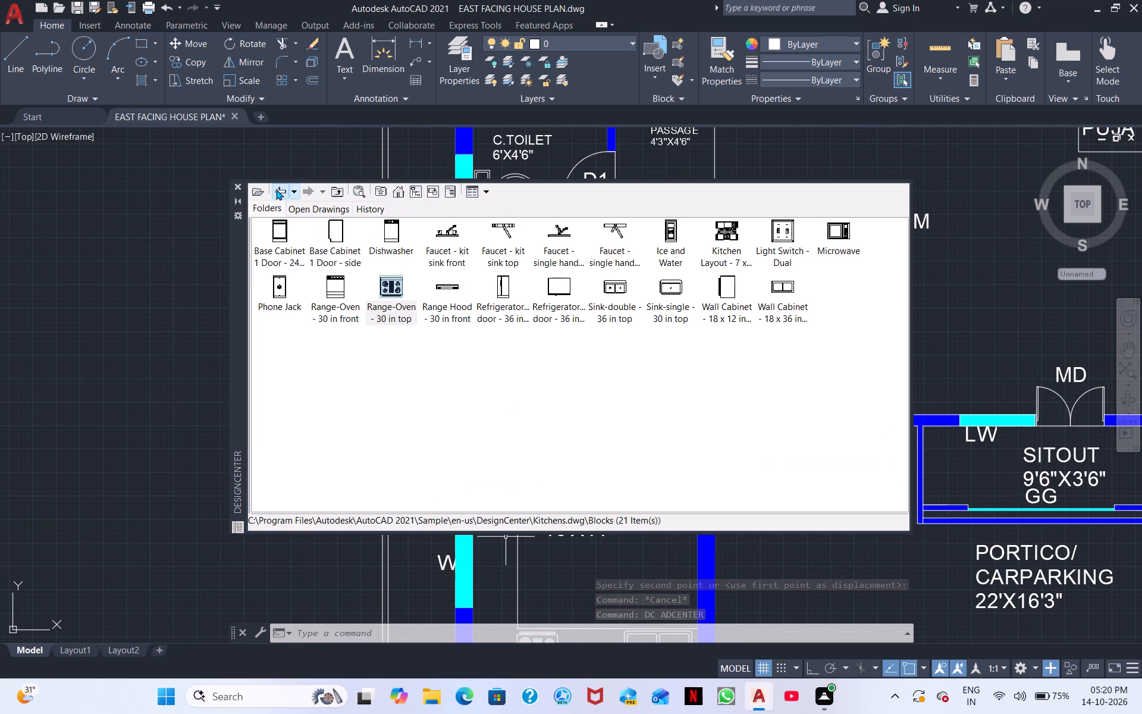
click(285, 190)
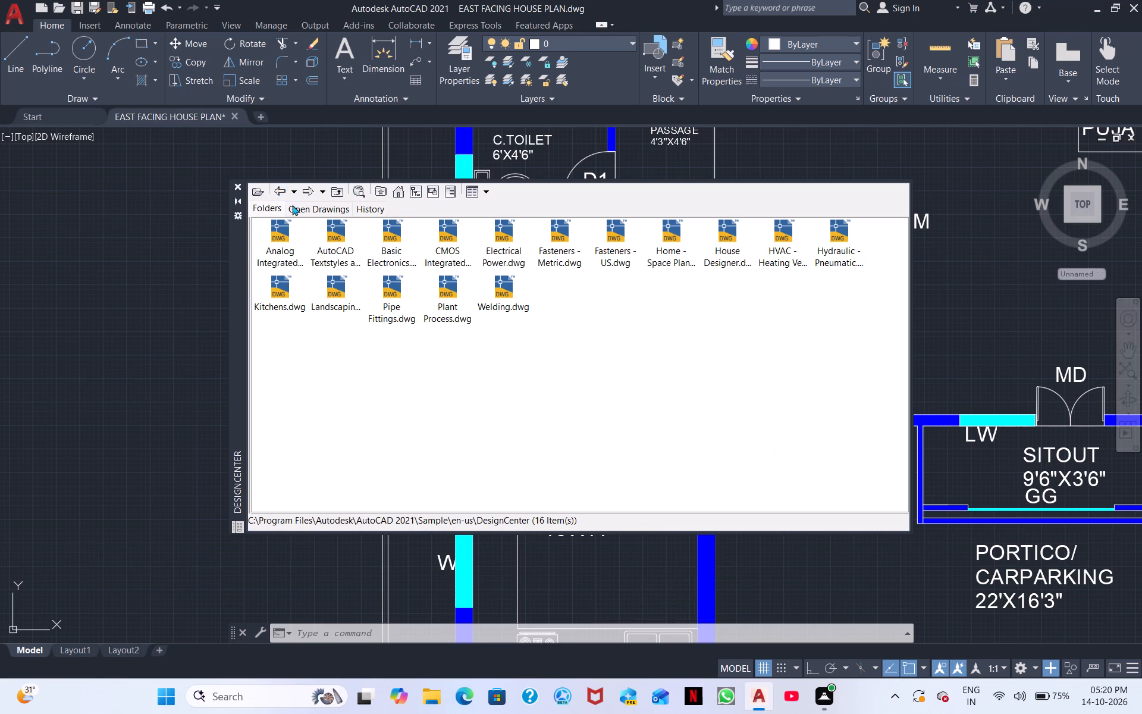
double_click(717, 252)
triple_click(690, 246)
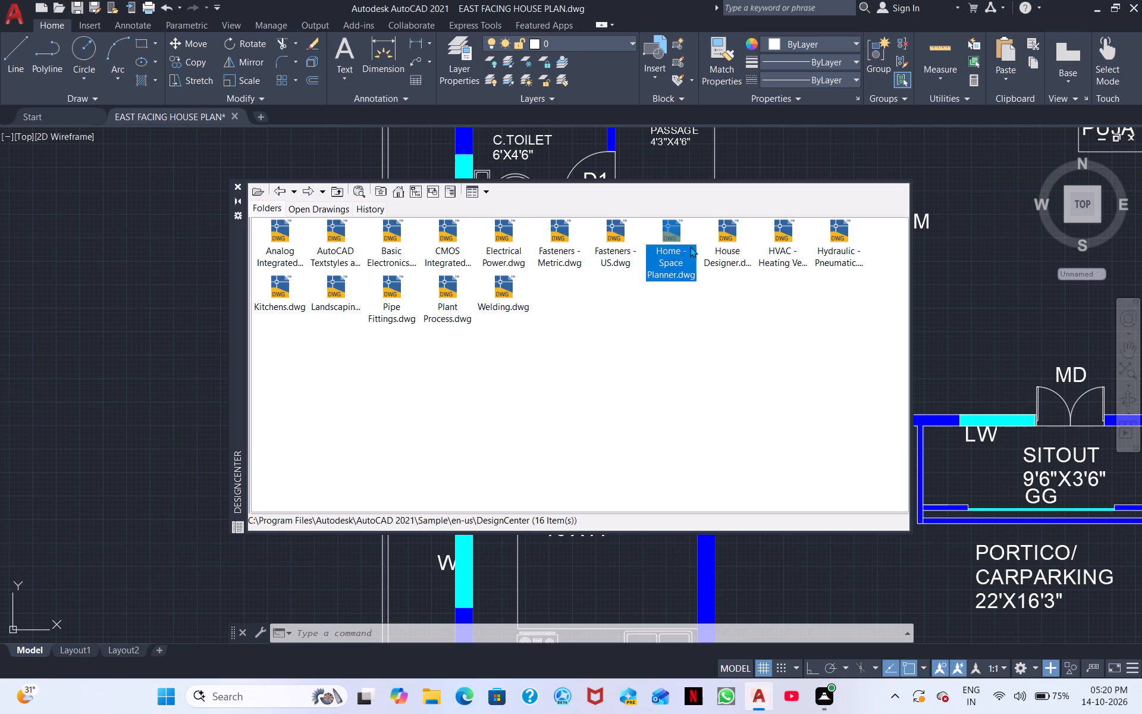
double_click(274, 242)
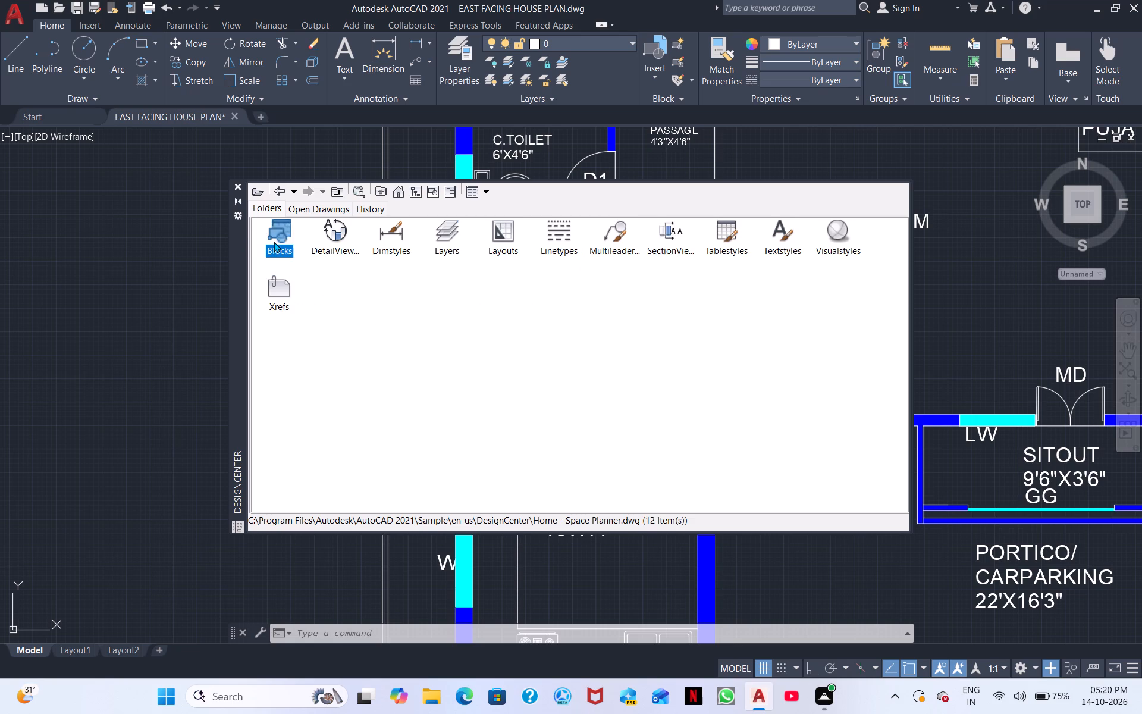
Insert the Dining Set - 36 x 72 in. block in the living room at scale 1 and close DesignCenter.
double_click(614, 246)
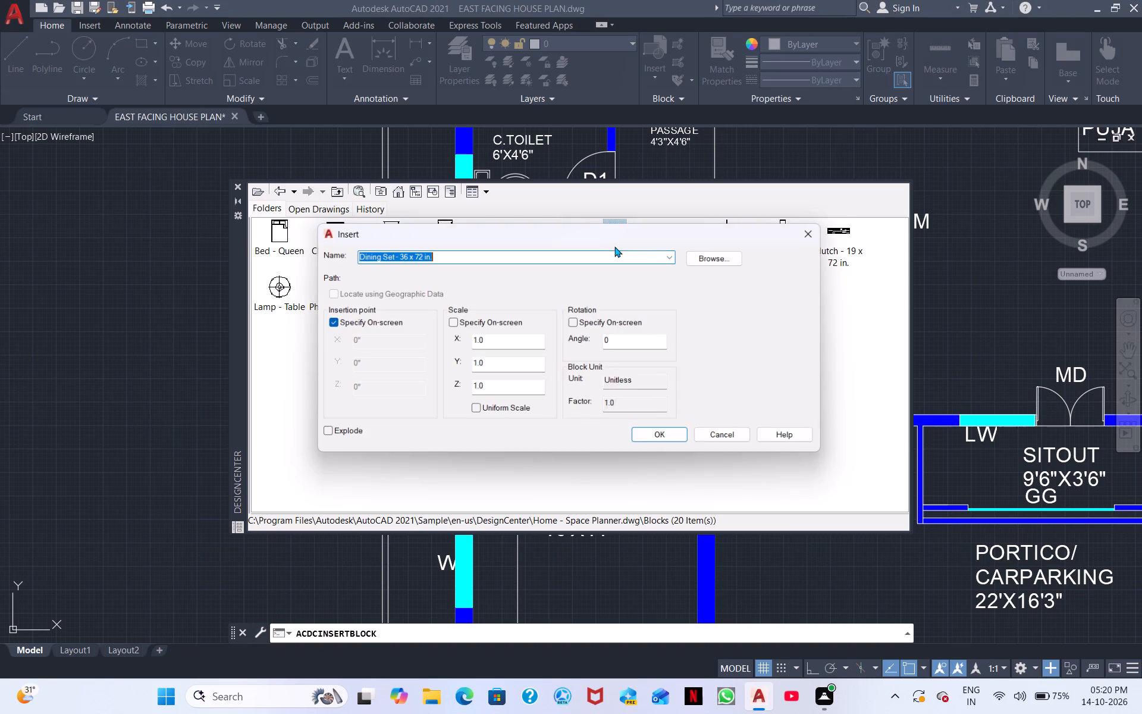
click(669, 437)
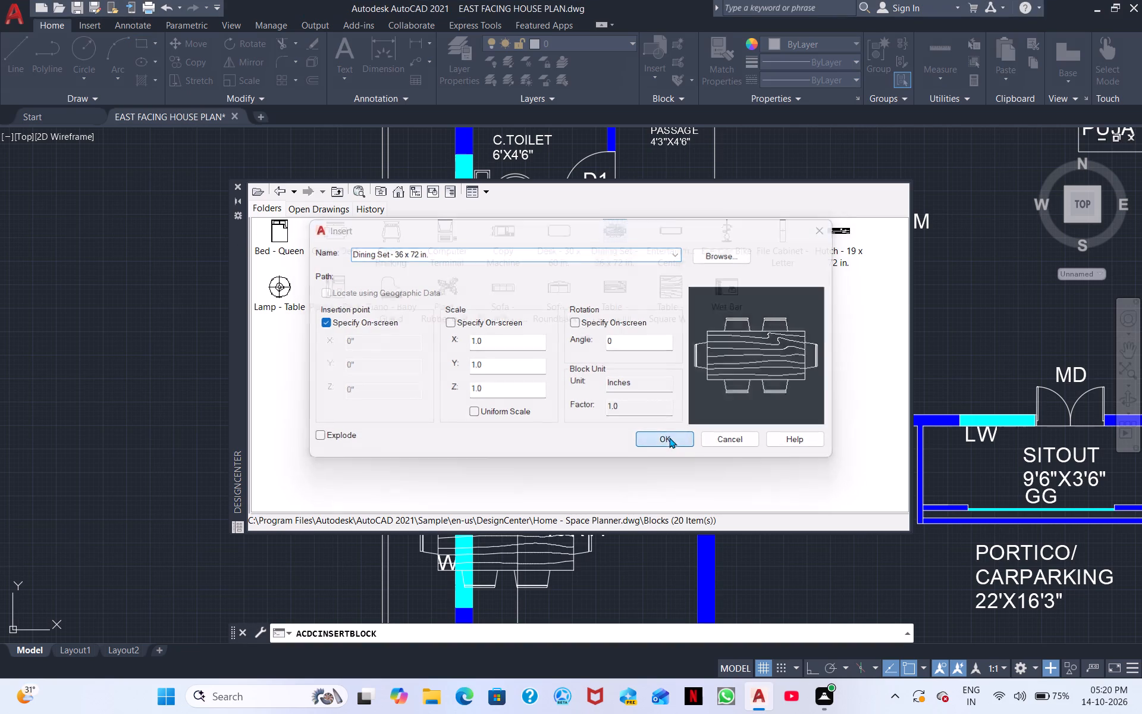
click(978, 305)
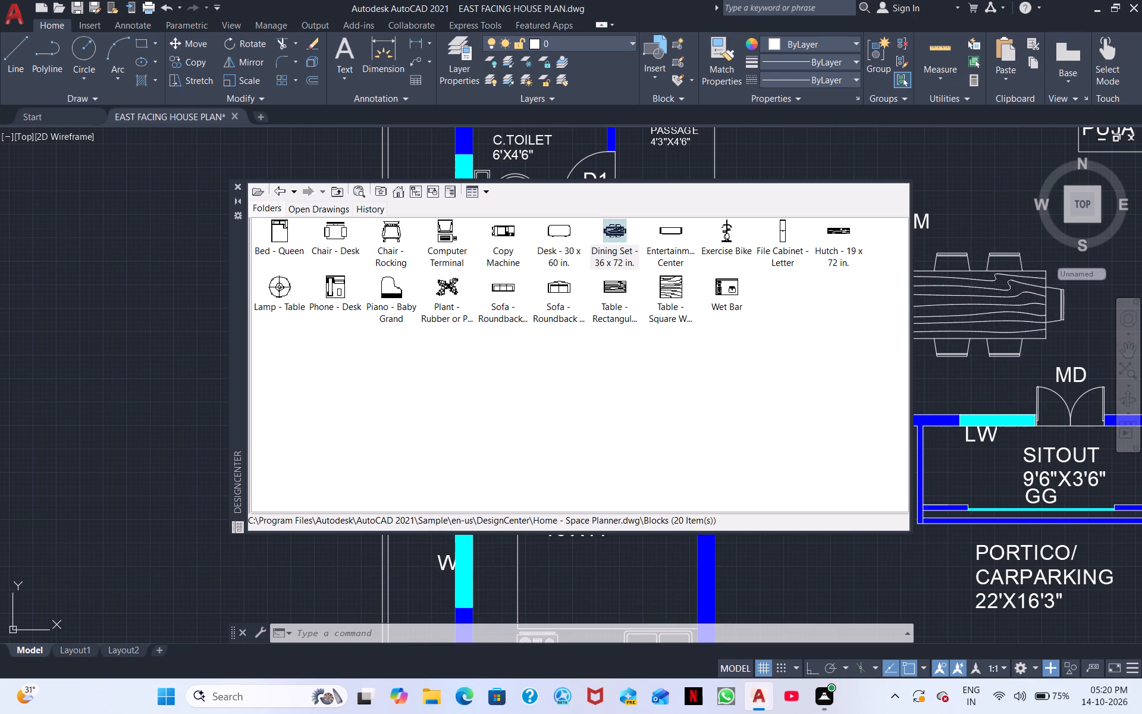
key(Escape)
click(234, 187)
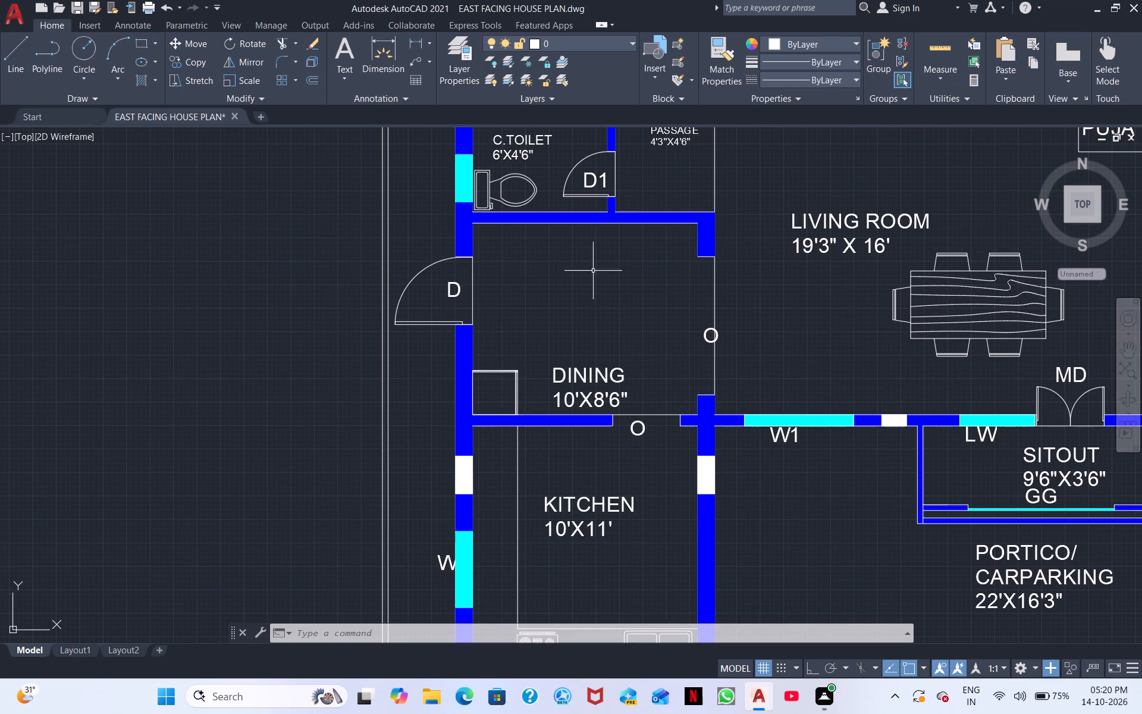
Scale the dining set block down to a little over half its size, based at the table's lower-left corner.
click(915, 348)
click(892, 306)
right_click(889, 311)
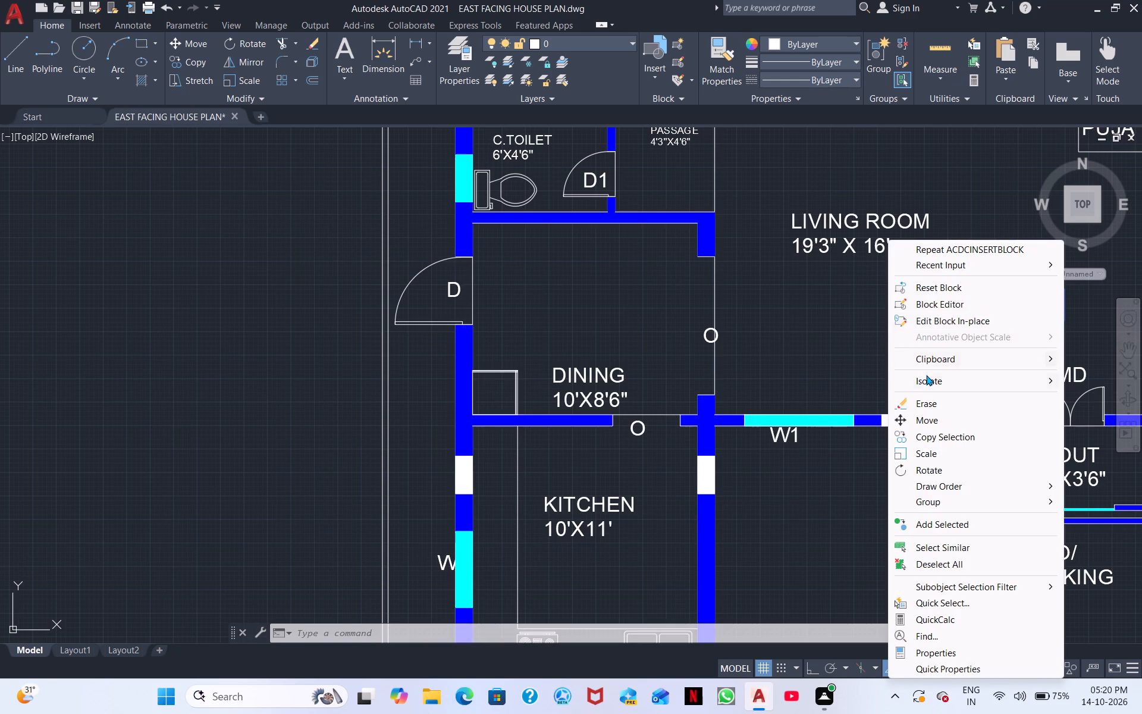
click(920, 450)
click(912, 337)
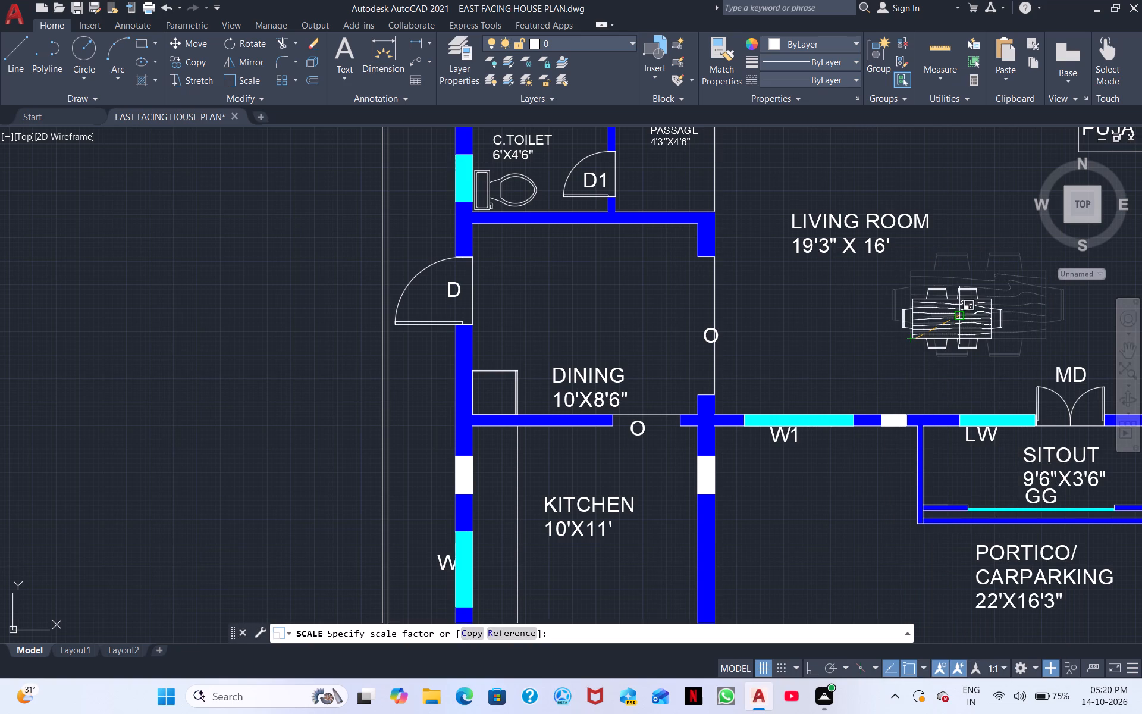
click(964, 311)
Move the reduced dining set from the living room into the dining room, above the DINING label.
click(986, 356)
click(892, 320)
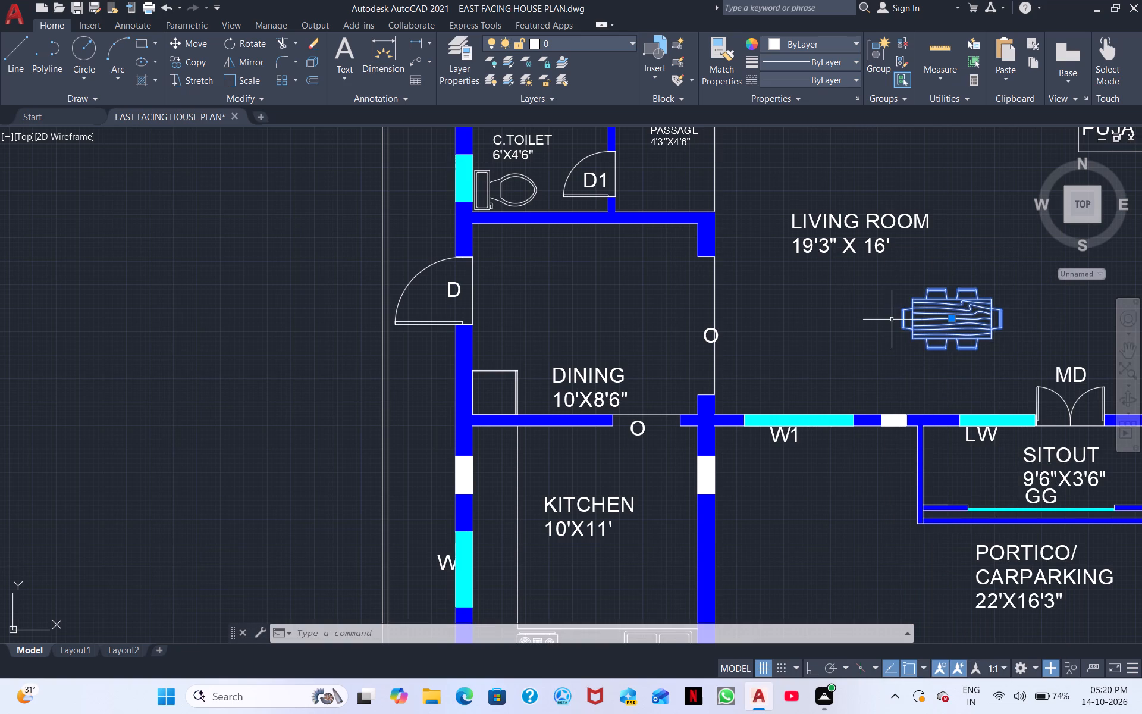
right_click(892, 320)
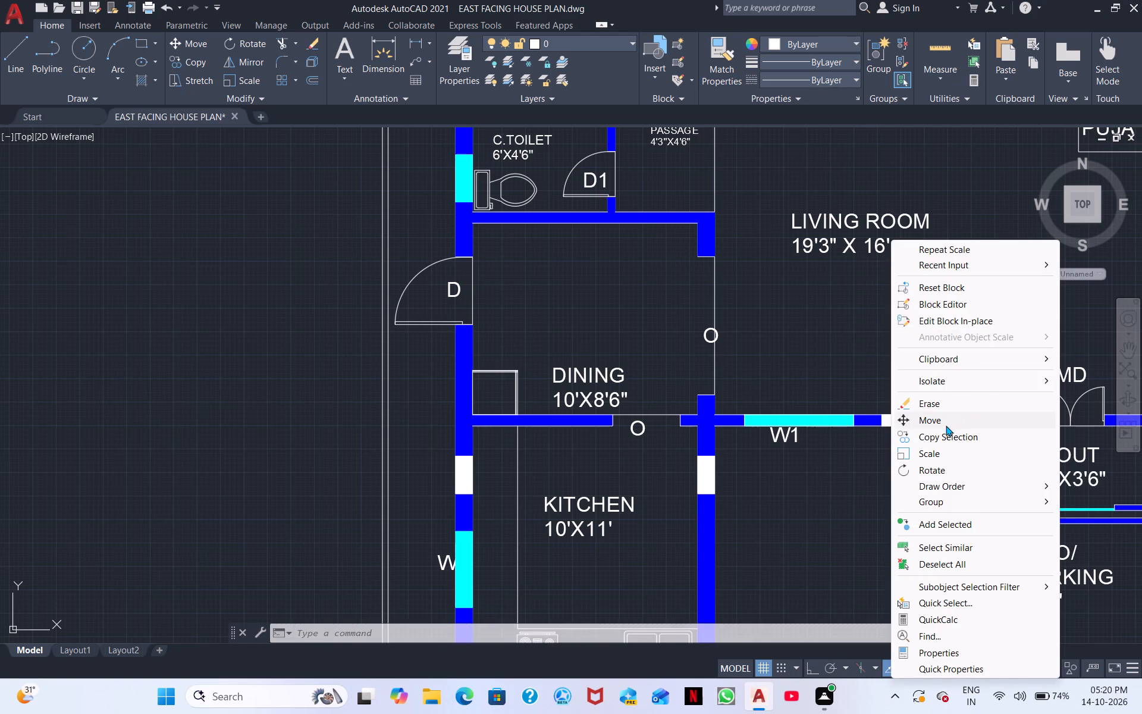
click(946, 425)
click(948, 321)
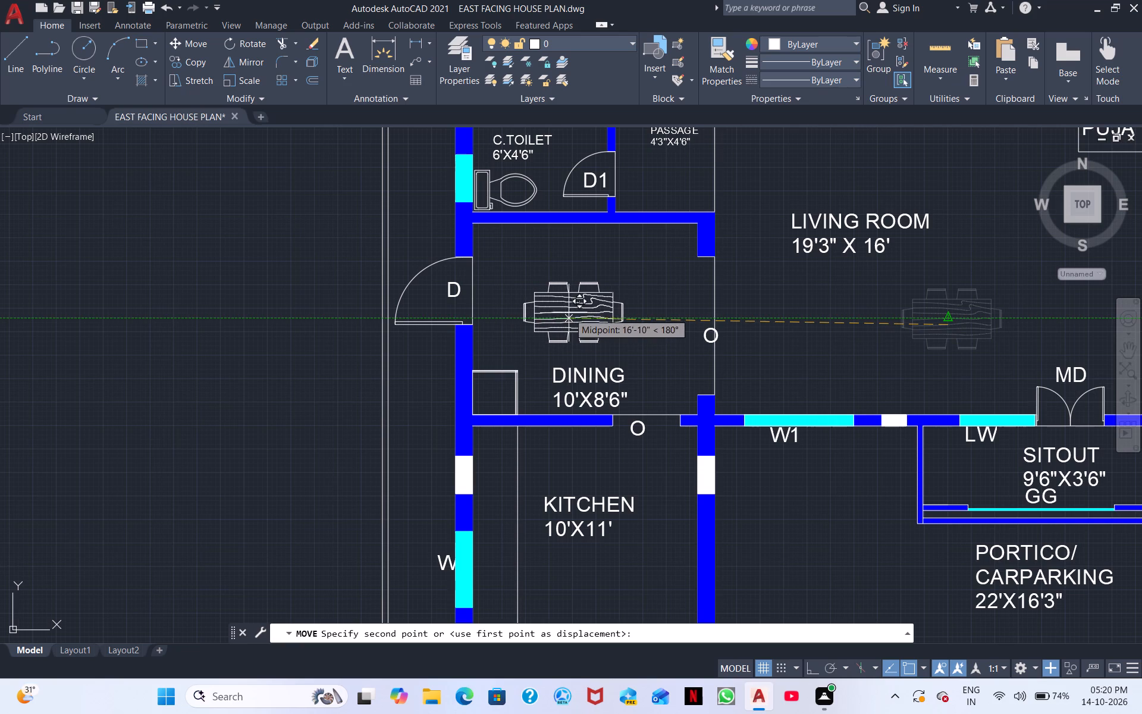
click(589, 303)
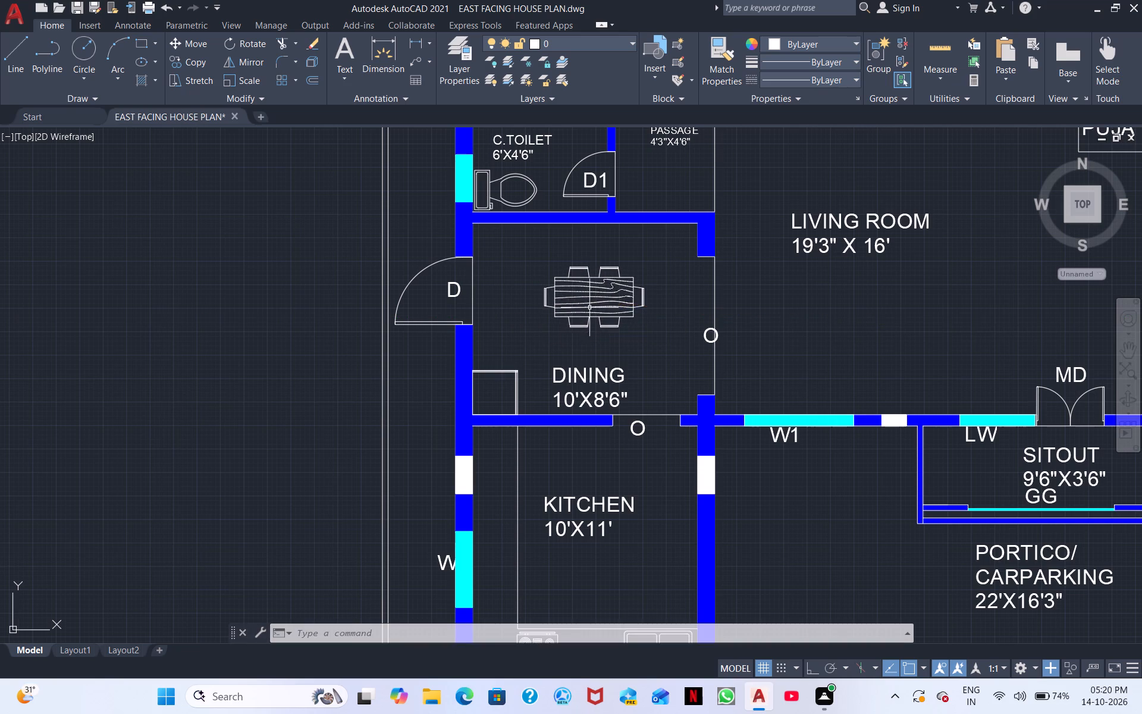
key(Escape)
Look over the whole floor plan, from the plot's far boundary to the gate side, for remaining work.
scroll(631, 318, down, 2)
middle_drag(701, 320, 622, 250)
scroll(633, 281, down, 1)
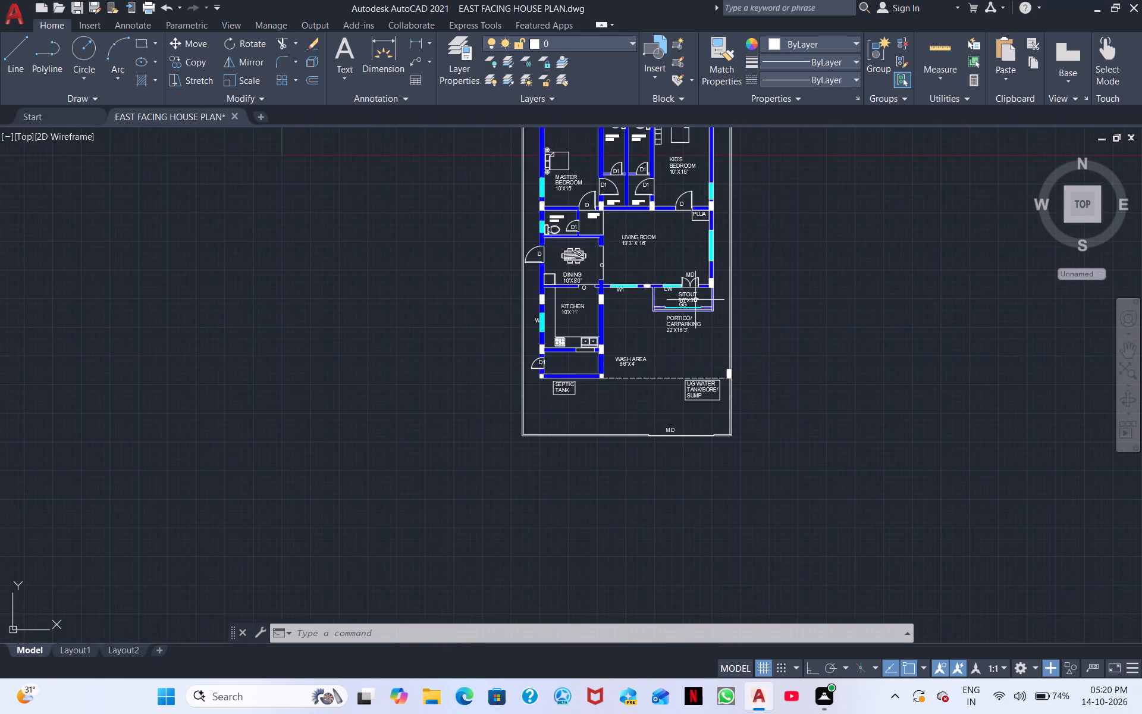
middle_click(697, 300)
scroll(697, 300, down, 2)
scroll(702, 300, up, 4)
scroll(711, 340, down, 1)
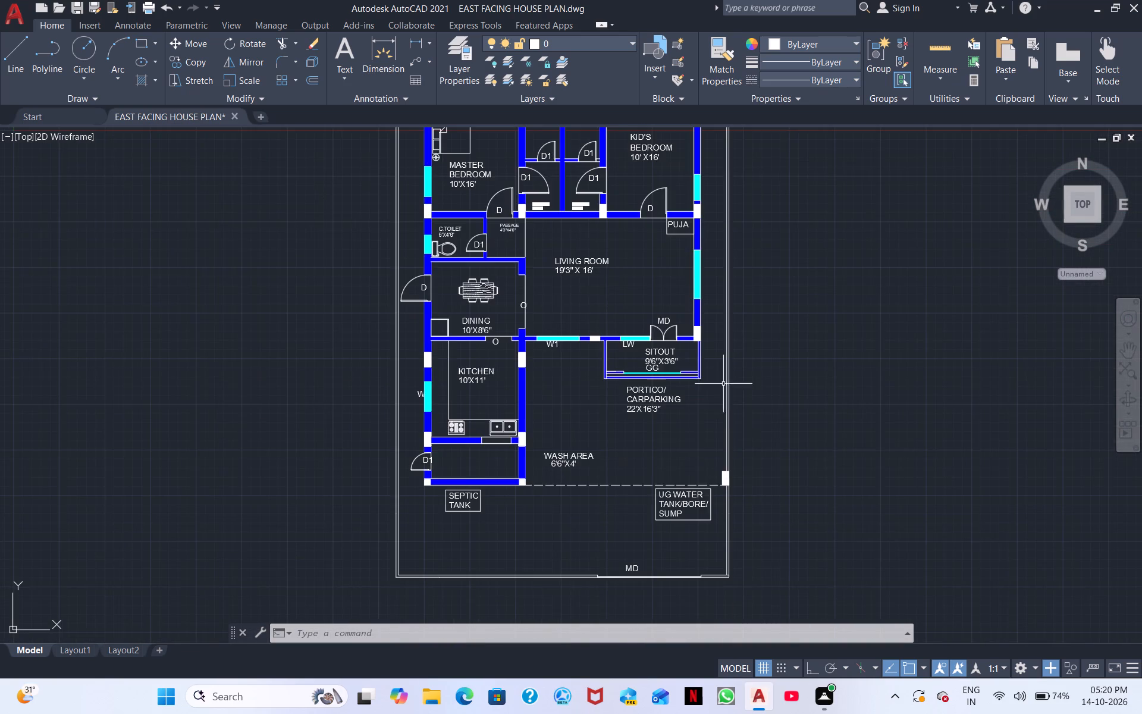
middle_drag(736, 428, 731, 490)
middle_drag(694, 422, 807, 541)
scroll(769, 515, down, 1)
scroll(801, 501, up, 1)
middle_drag(800, 528, 810, 653)
scroll(462, 392, down, 2)
middle_drag(594, 441, 578, 371)
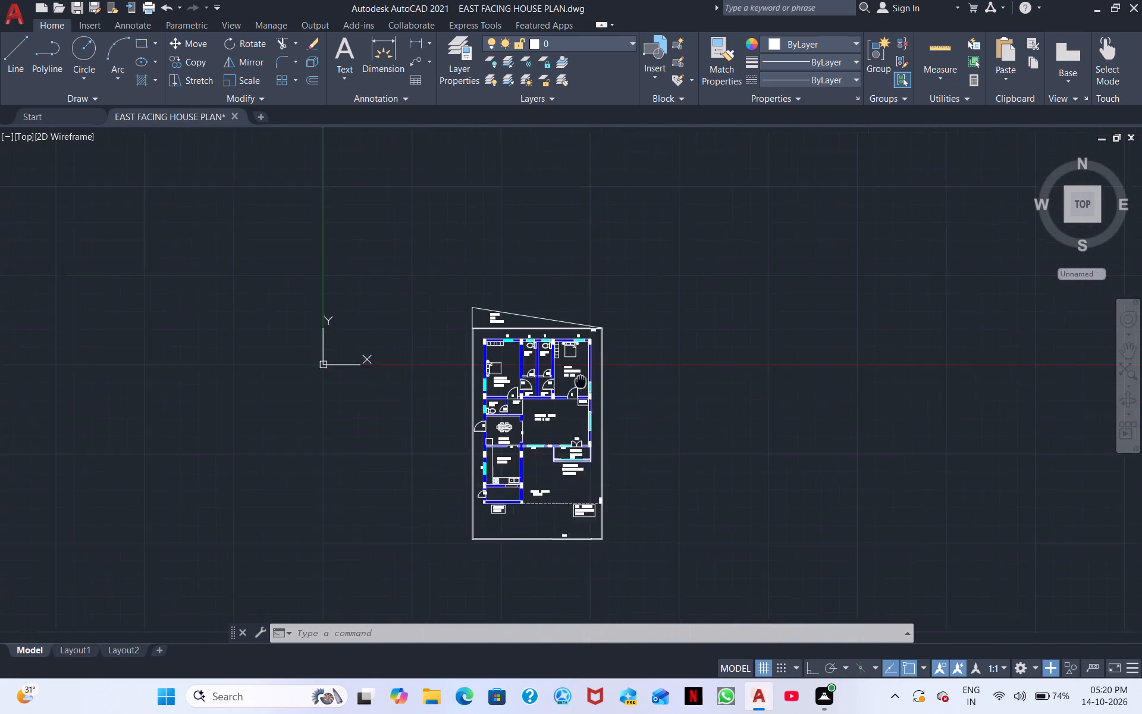
middle_drag(578, 371, 550, 284)
scroll(624, 396, up, 2)
scroll(541, 440, down, 1)
middle_drag(525, 476, 660, 433)
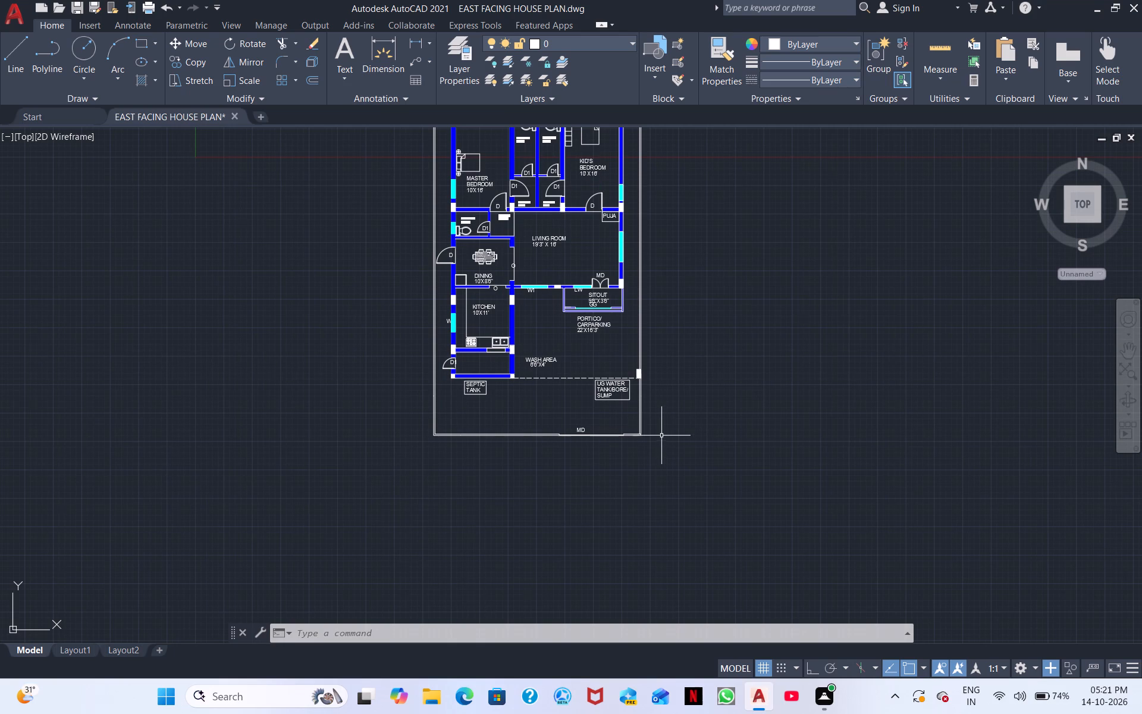
Rotate the WASH AREA label and its 6'6"X4' size text 90 degrees, with Ortho on, to read upward.
middle_drag(569, 420, 666, 392)
scroll(592, 399, up, 1)
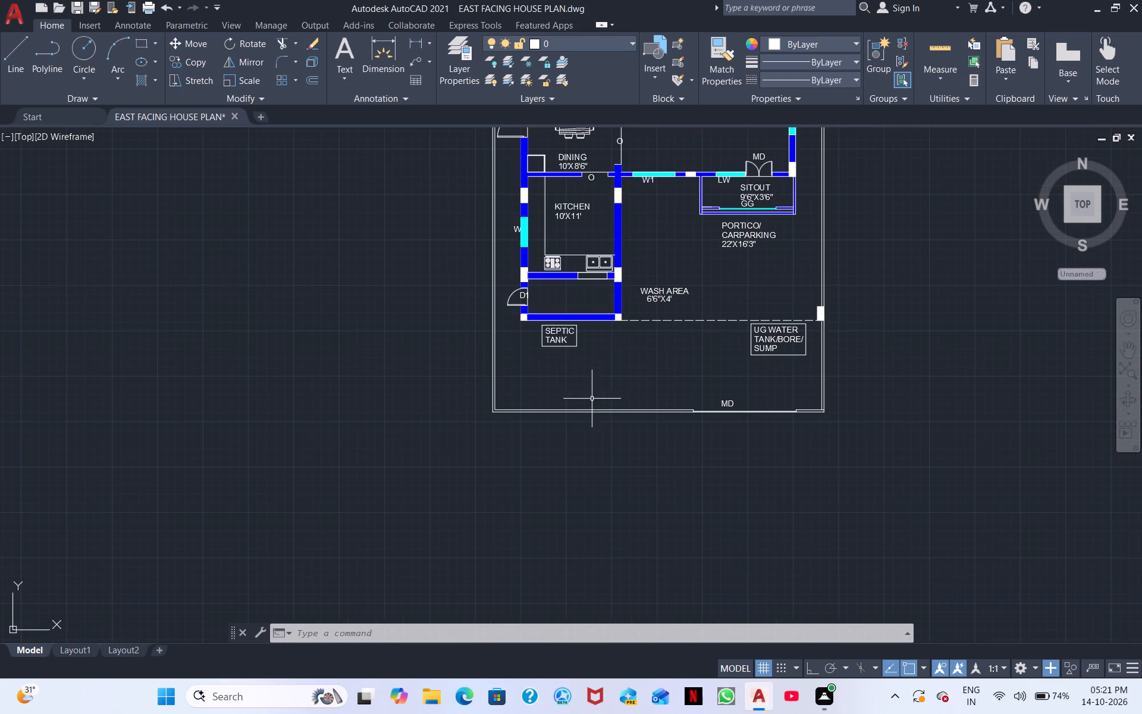
scroll(616, 286, up, 3)
middle_drag(605, 329, 737, 295)
click(1017, 348)
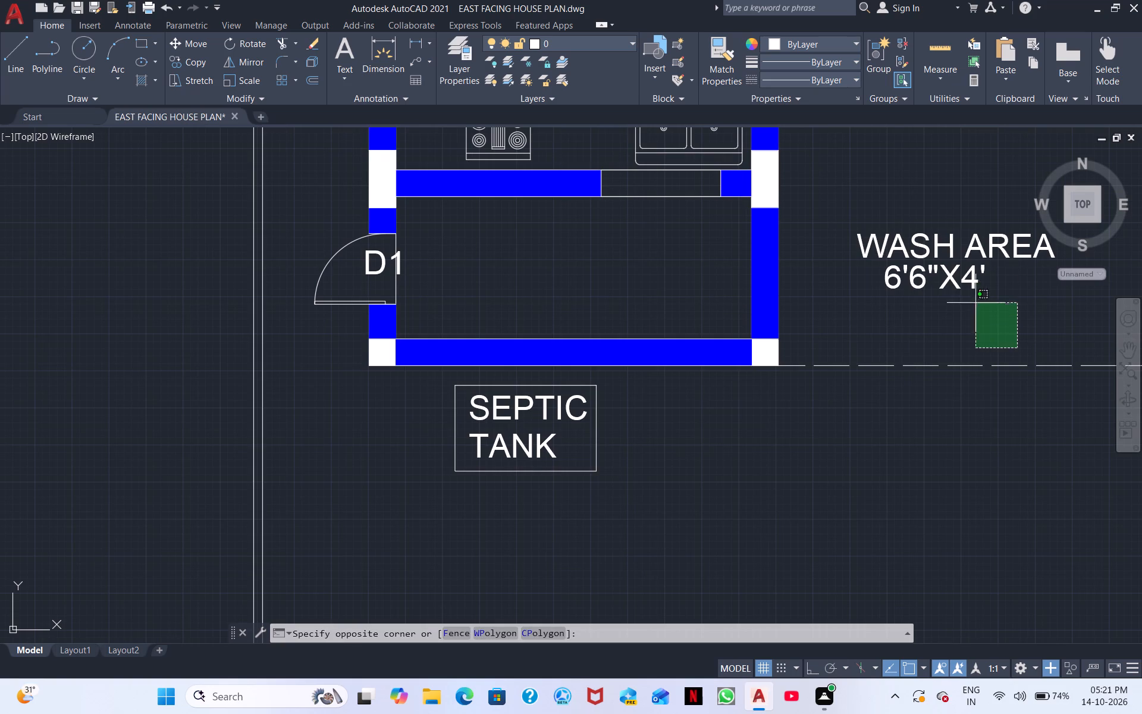
click(871, 189)
click(819, 668)
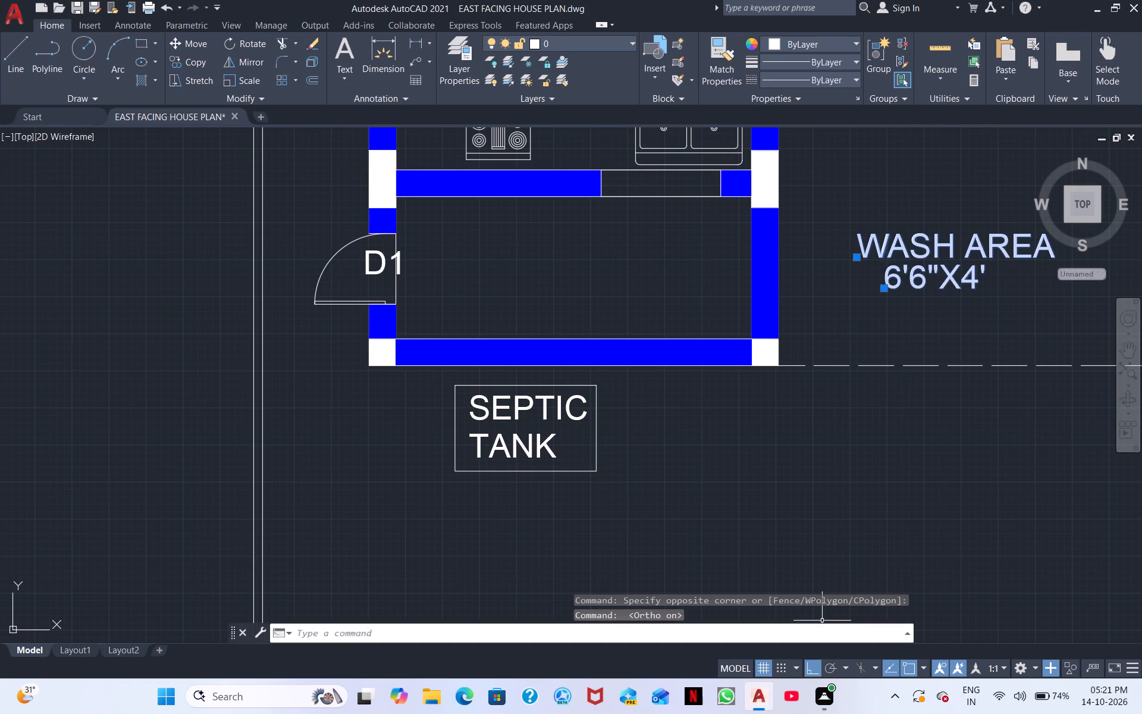
middle_drag(871, 379, 685, 487)
right_click(747, 395)
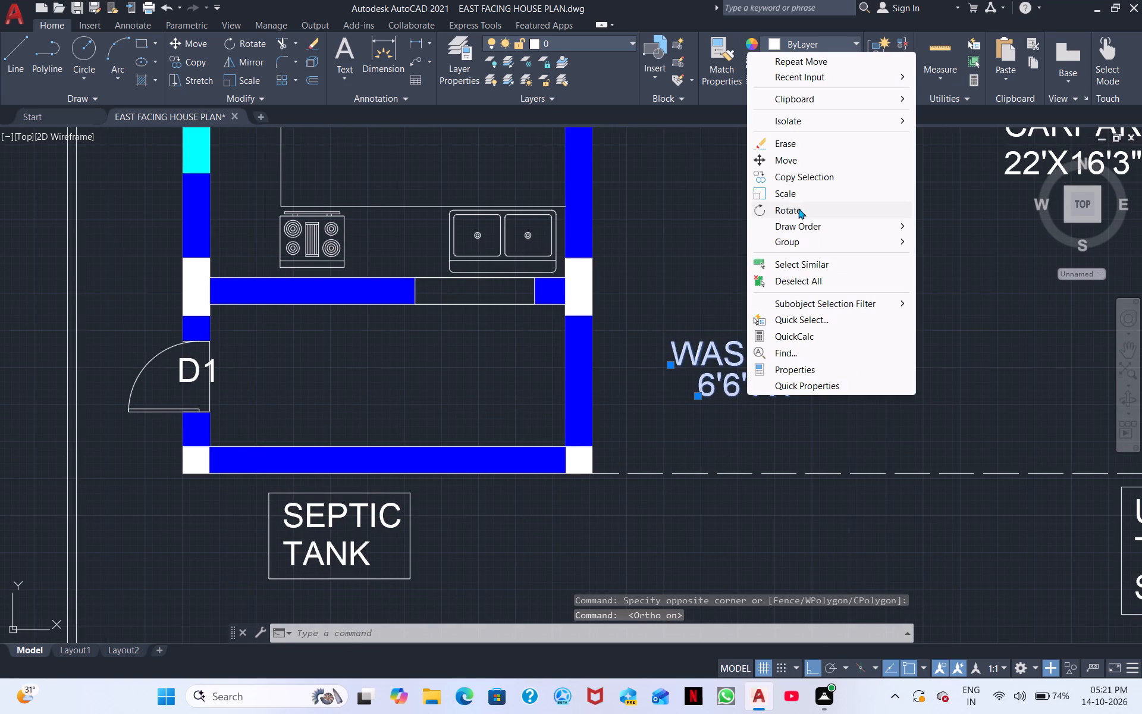
click(798, 208)
click(710, 392)
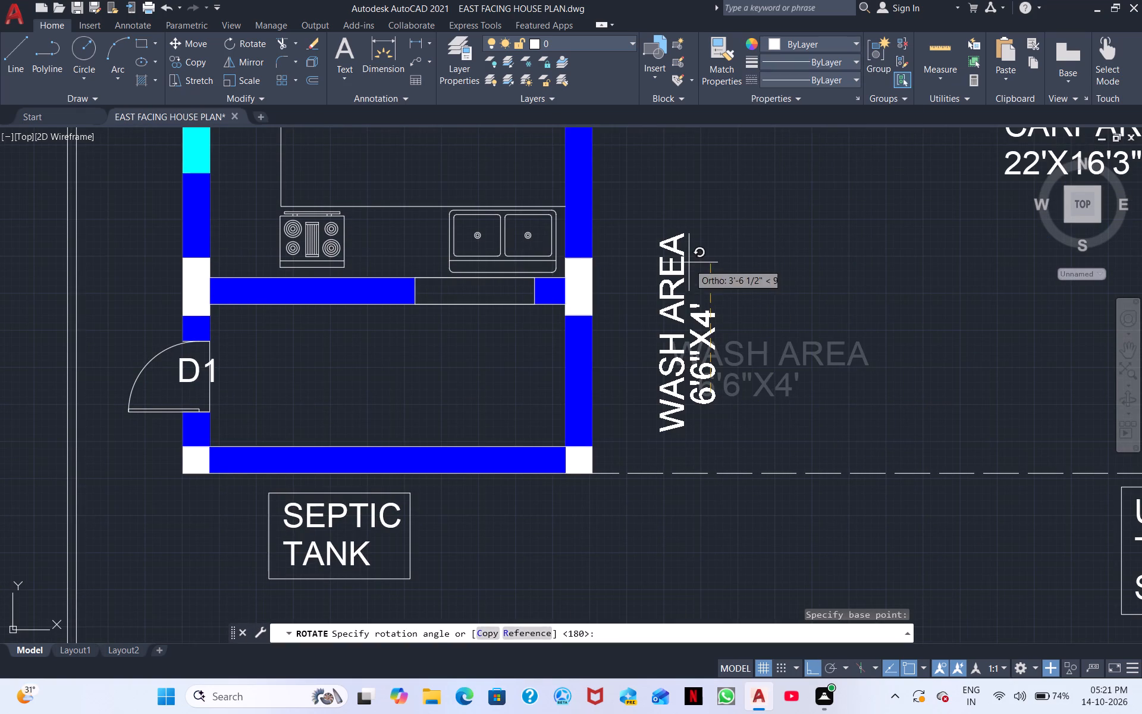
click(697, 217)
key(Escape)
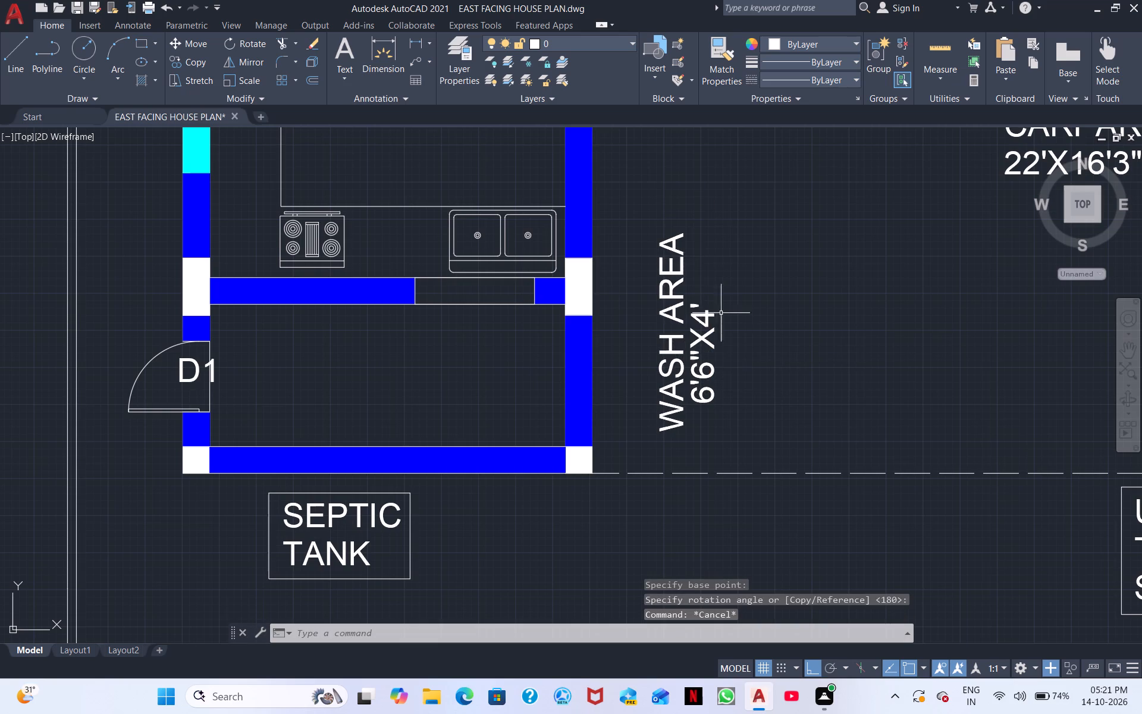
Draw a vertical line between the two horizontal walls of the room below the kitchen, inside door D1.
middle_drag(743, 390, 825, 380)
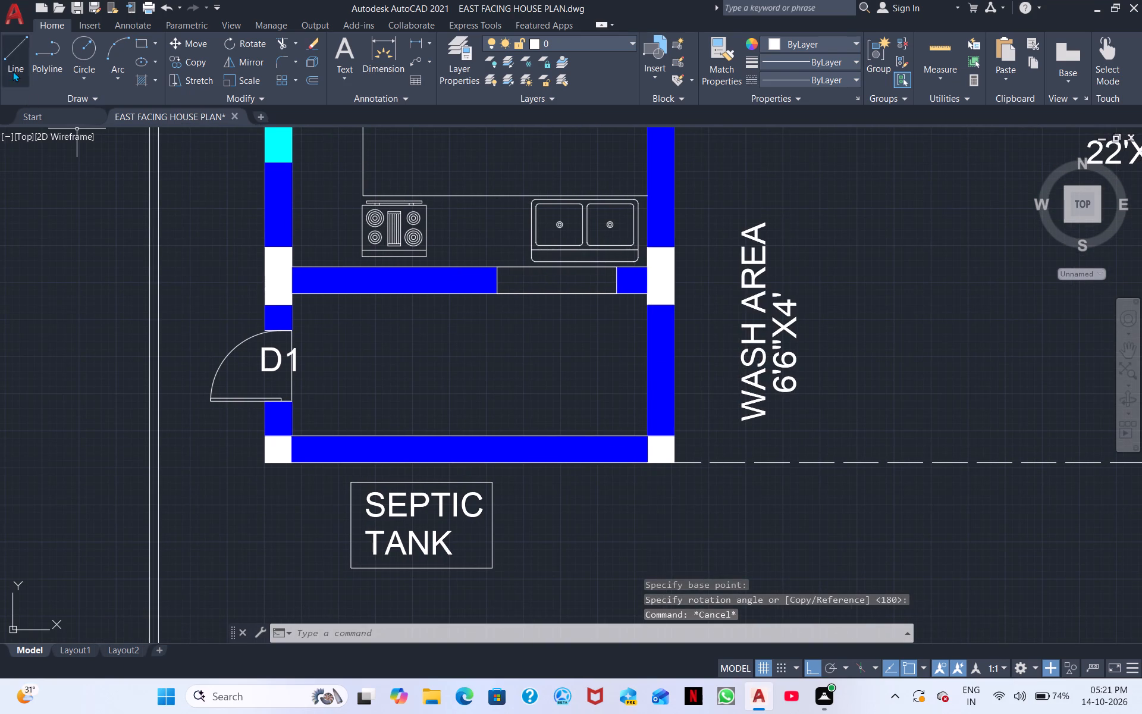
click(8, 64)
click(375, 296)
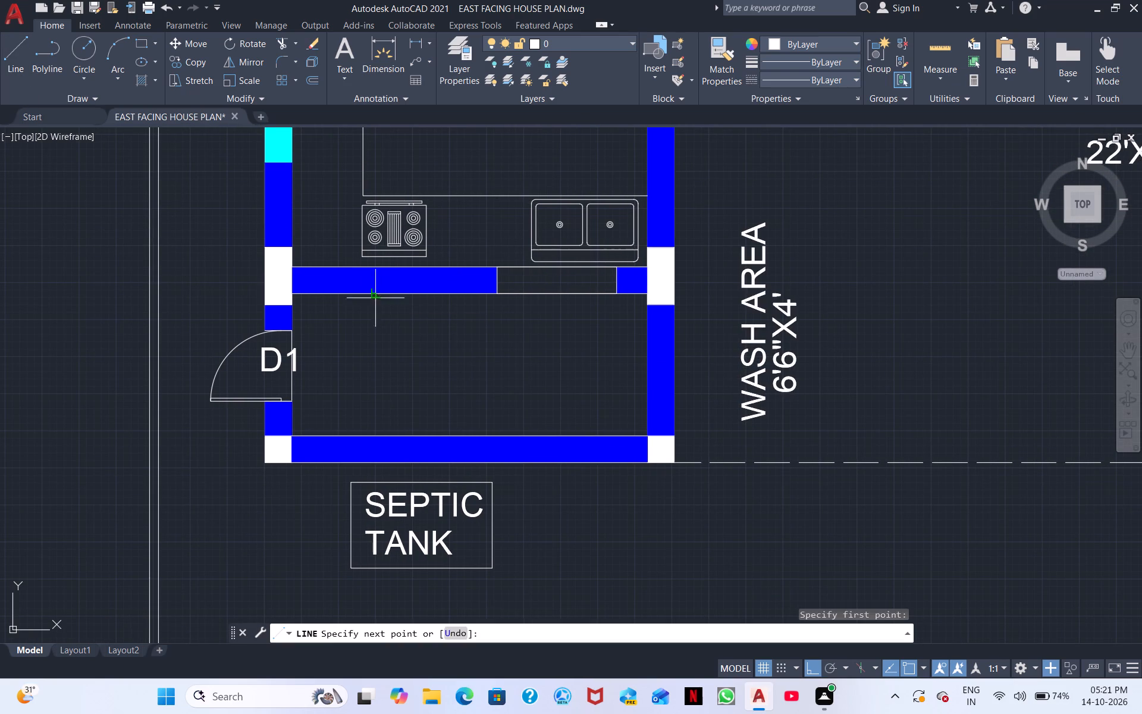
click(375, 434)
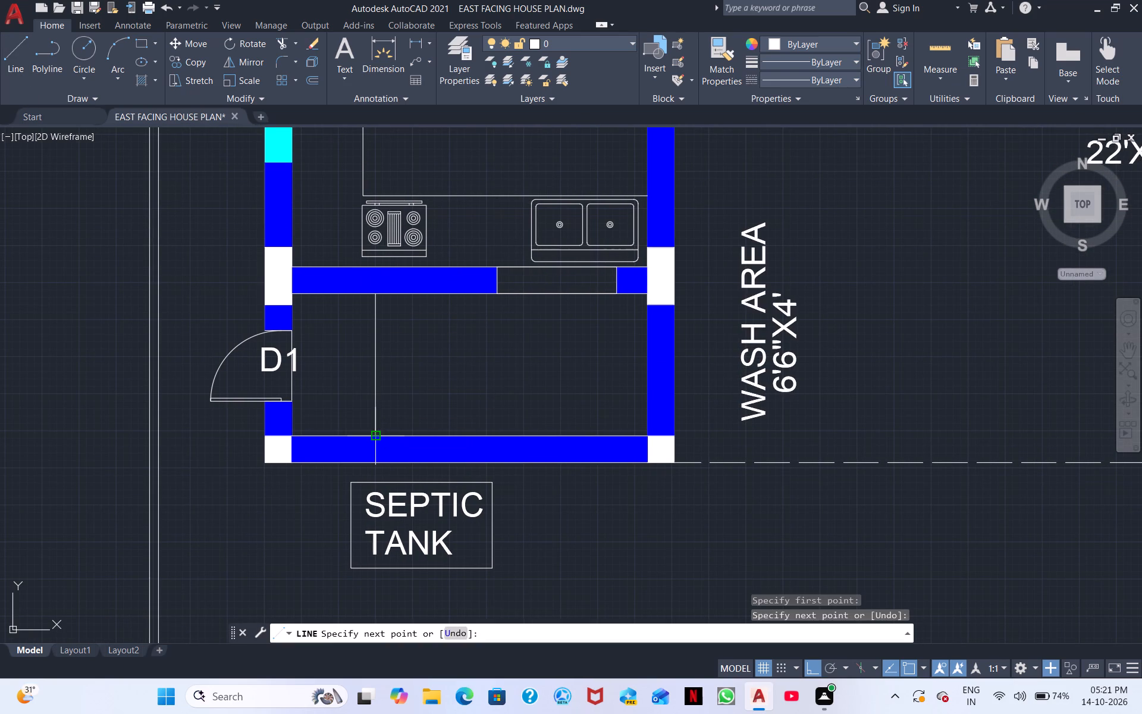
key(Escape)
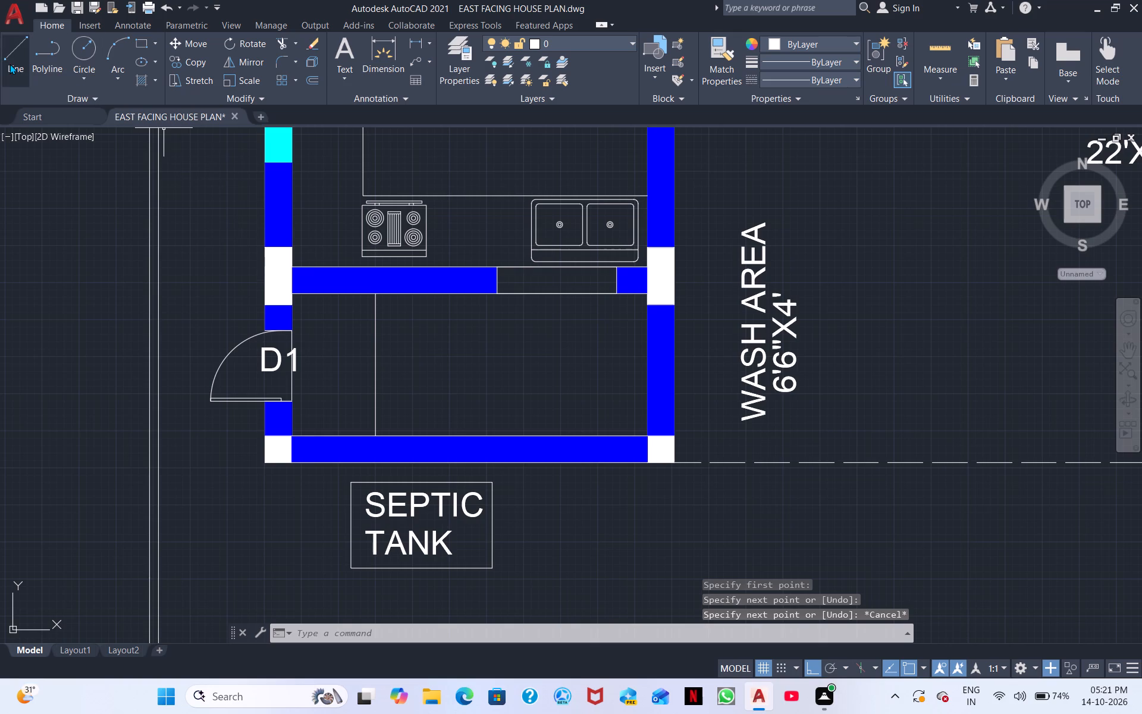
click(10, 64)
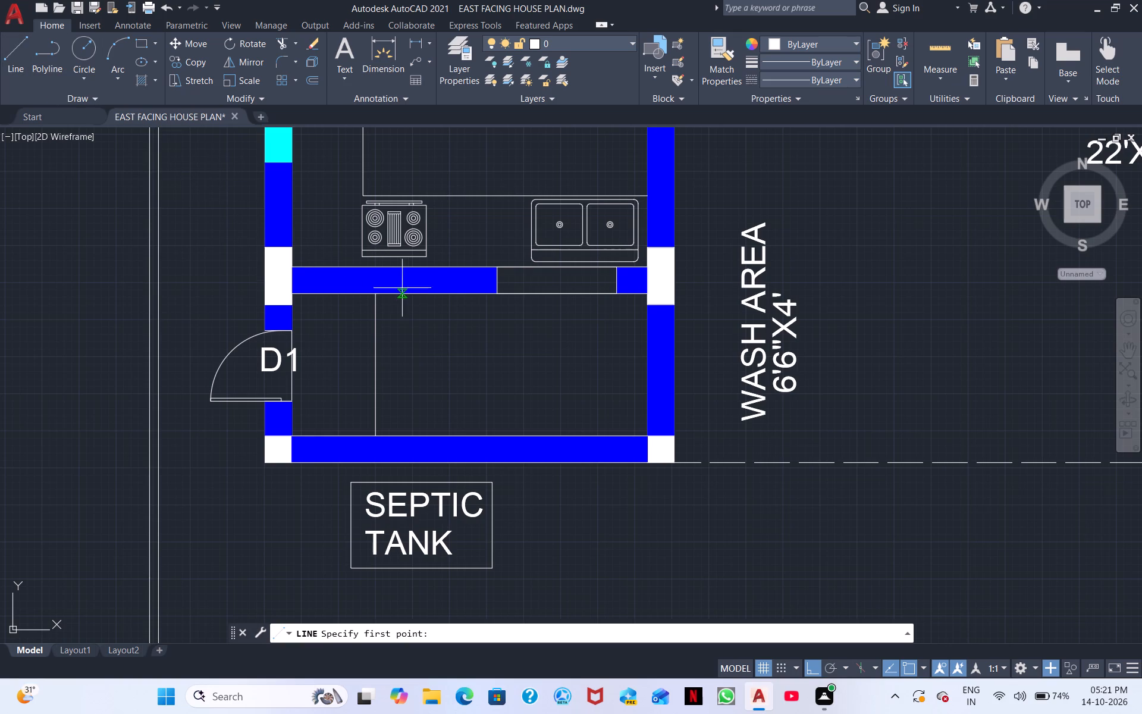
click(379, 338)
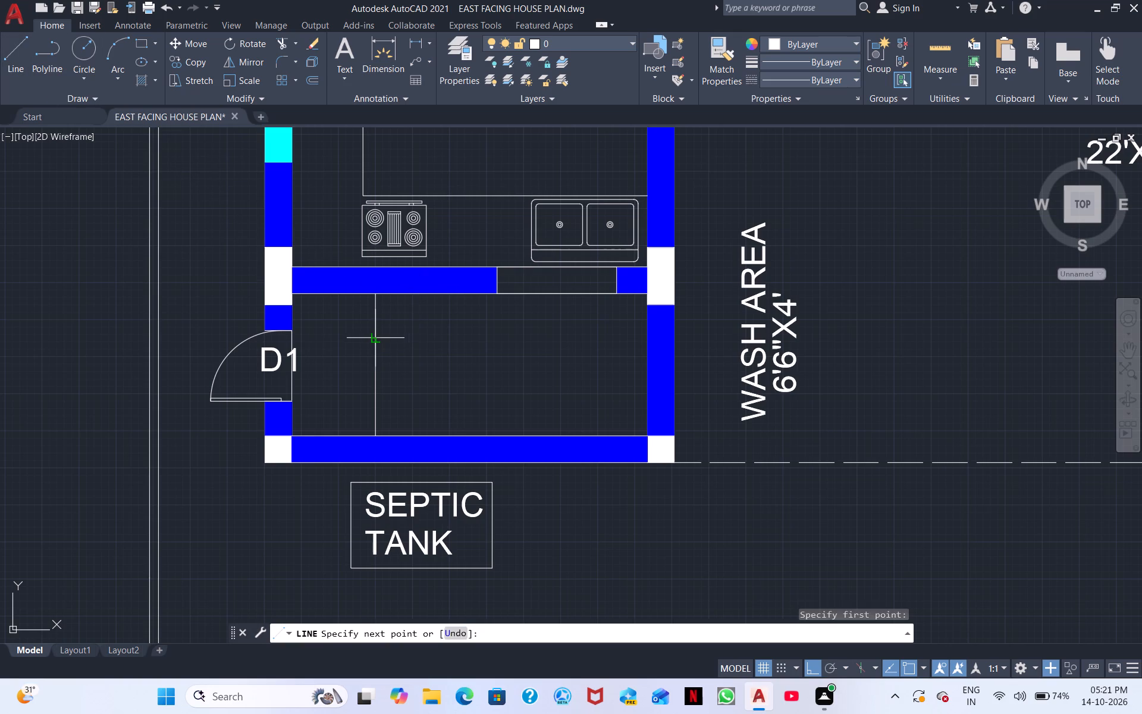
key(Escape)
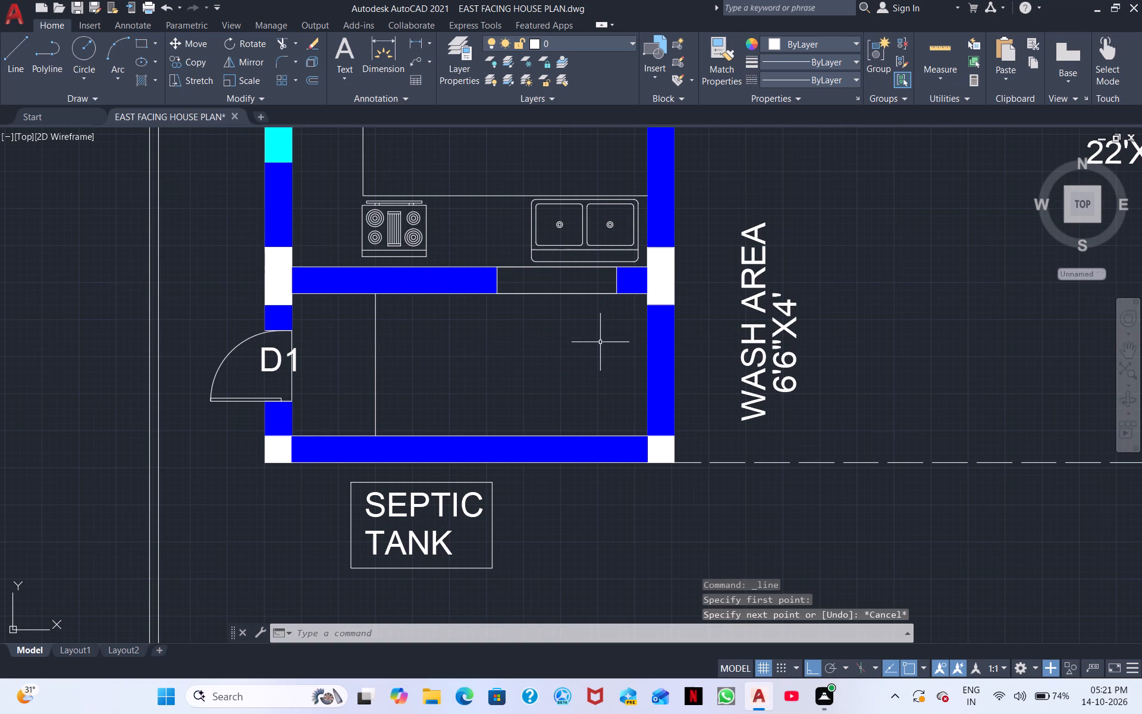
Draw a horizontal line about 8'-9" long from the vertical line's midpoint, passing just beyond the wall beside the WASH AREA label.
click(11, 57)
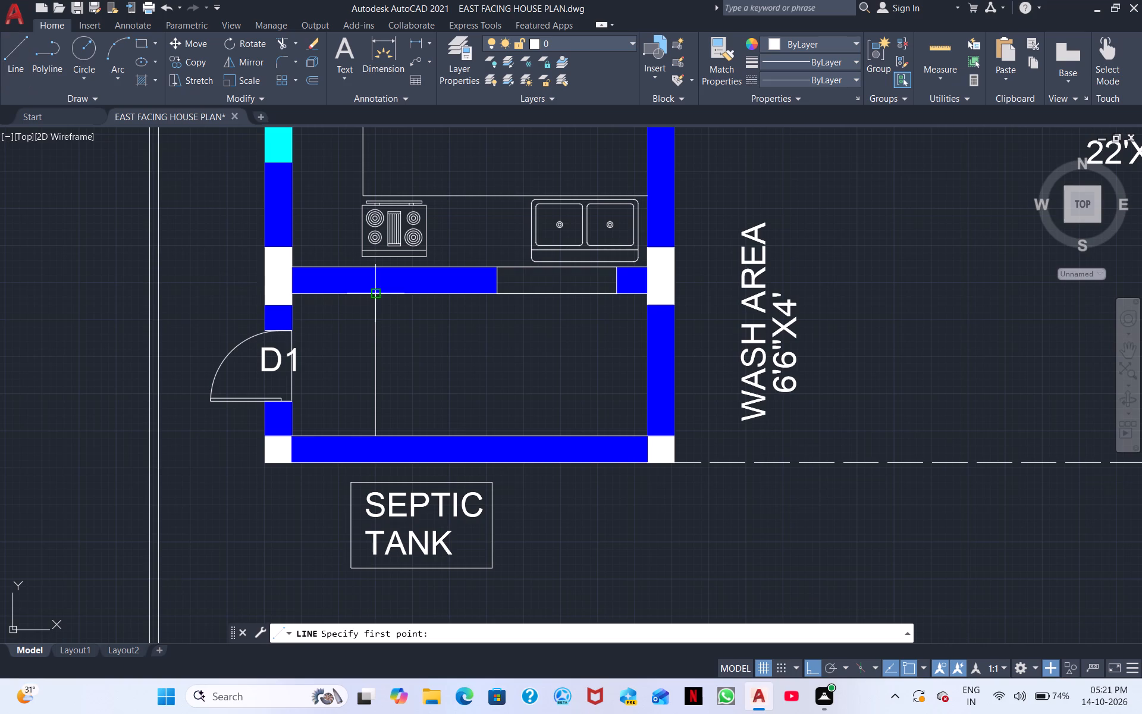
click(376, 365)
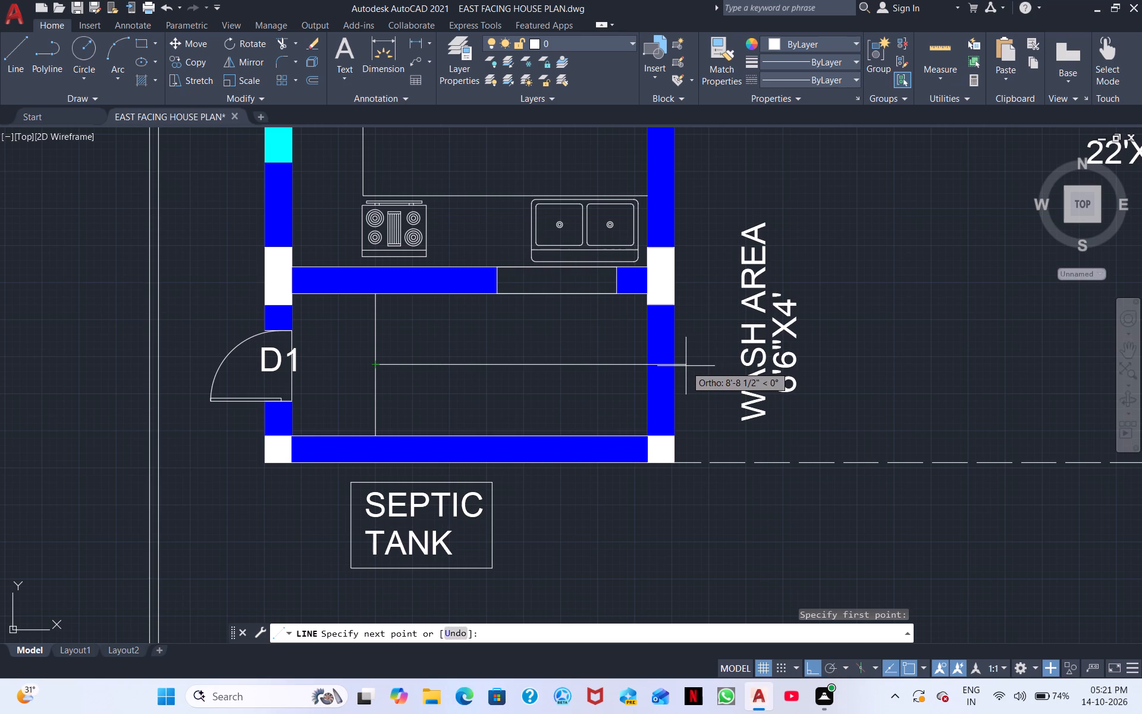
click(688, 366)
key(Escape)
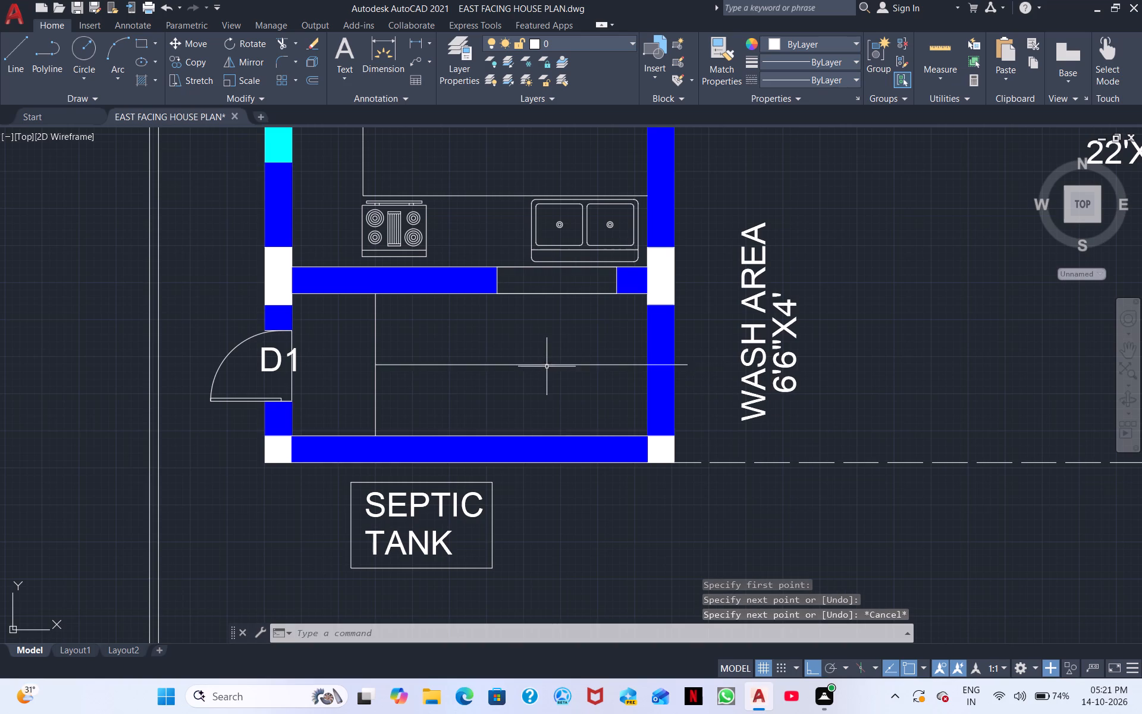
Offset the new horizontal line 1" toward the kitchen.
key(o)
key(space)
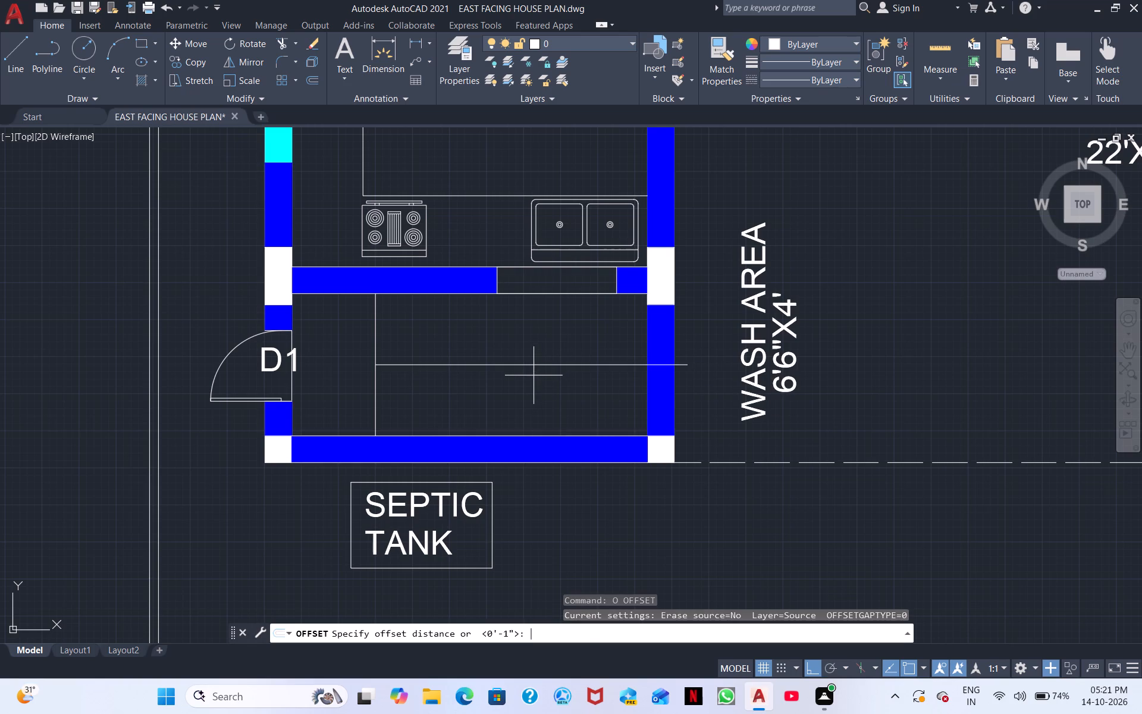
key(space)
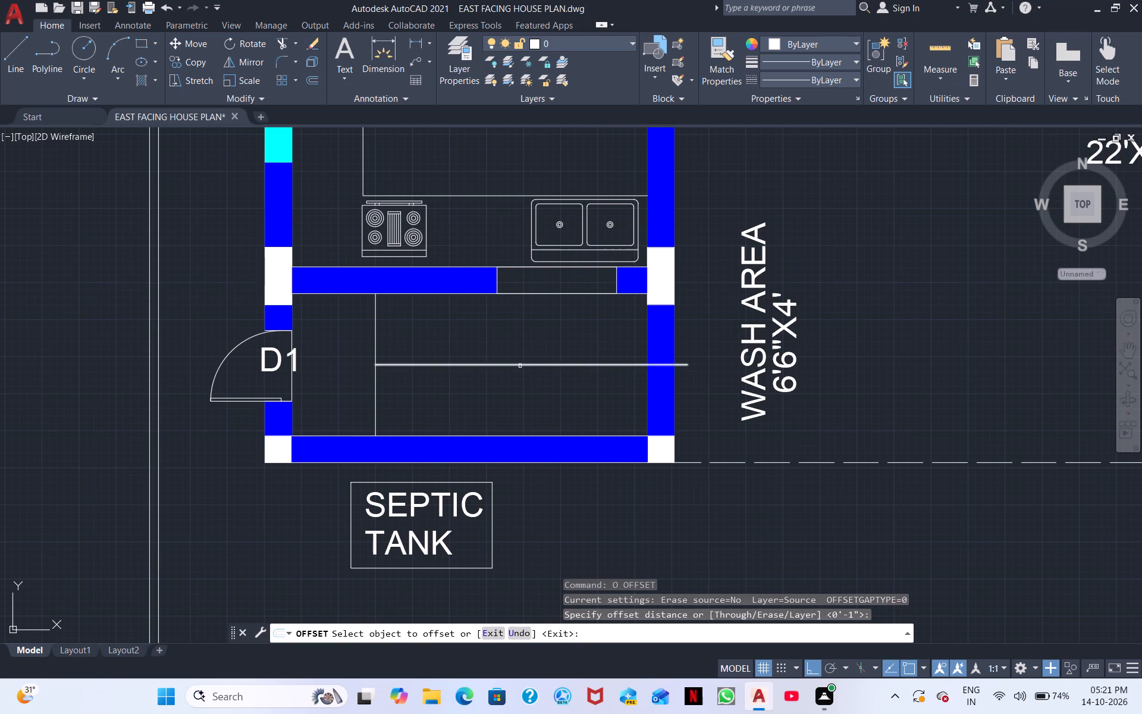
click(522, 364)
click(528, 352)
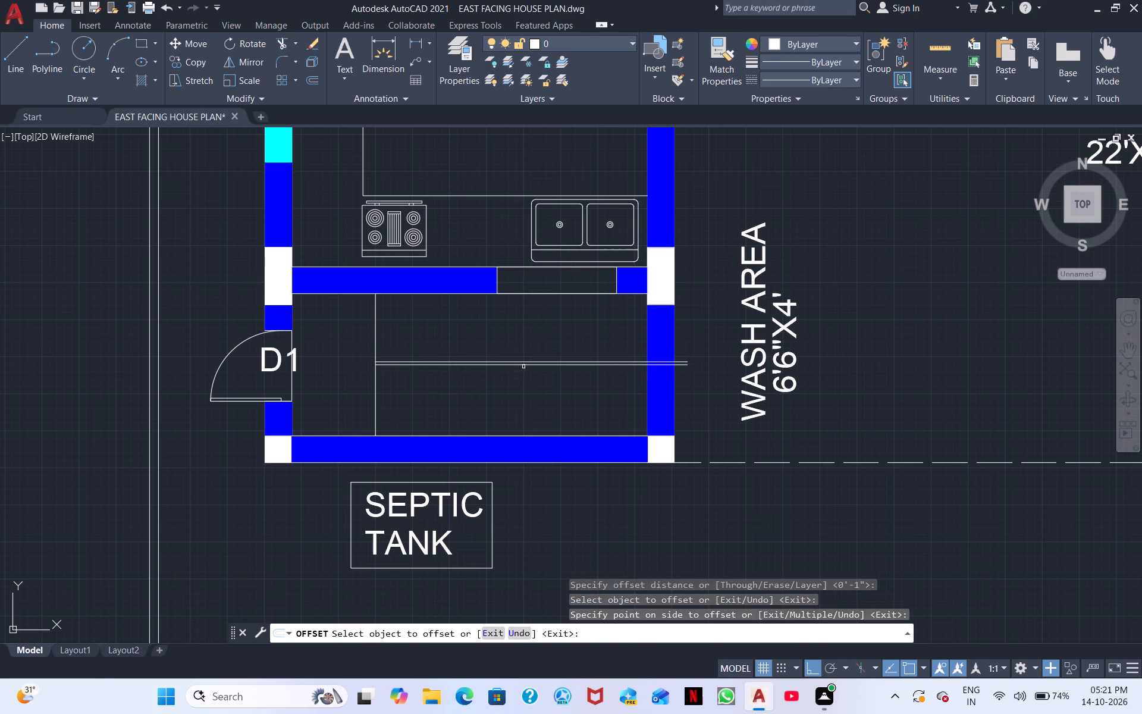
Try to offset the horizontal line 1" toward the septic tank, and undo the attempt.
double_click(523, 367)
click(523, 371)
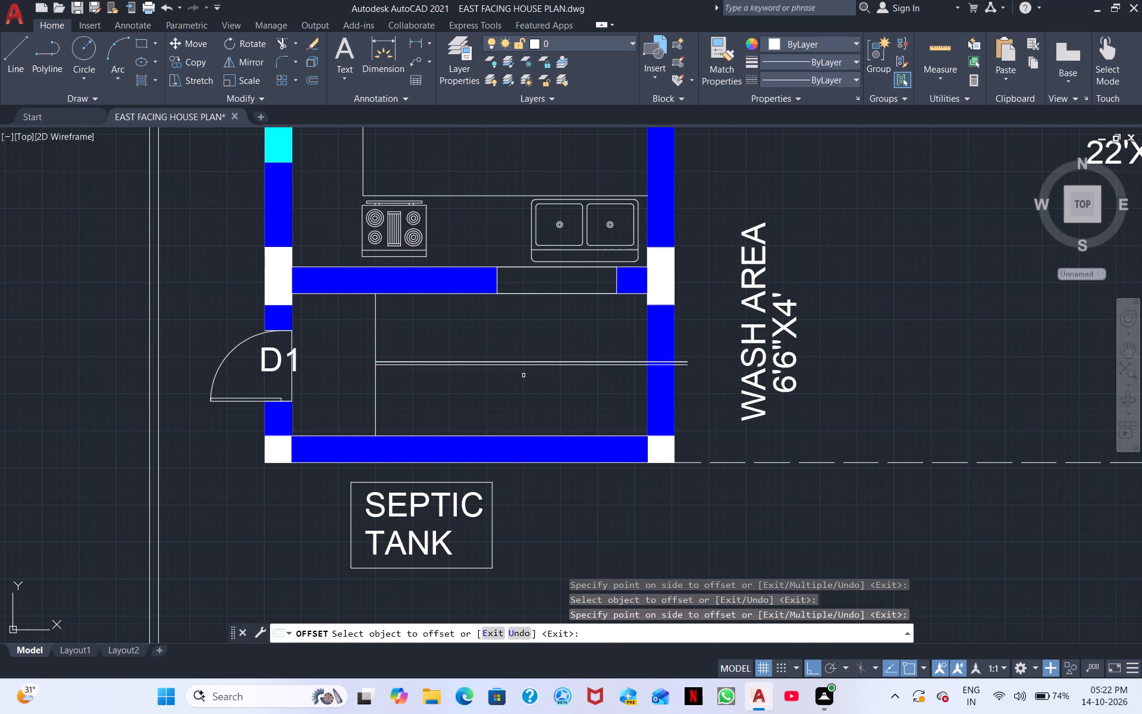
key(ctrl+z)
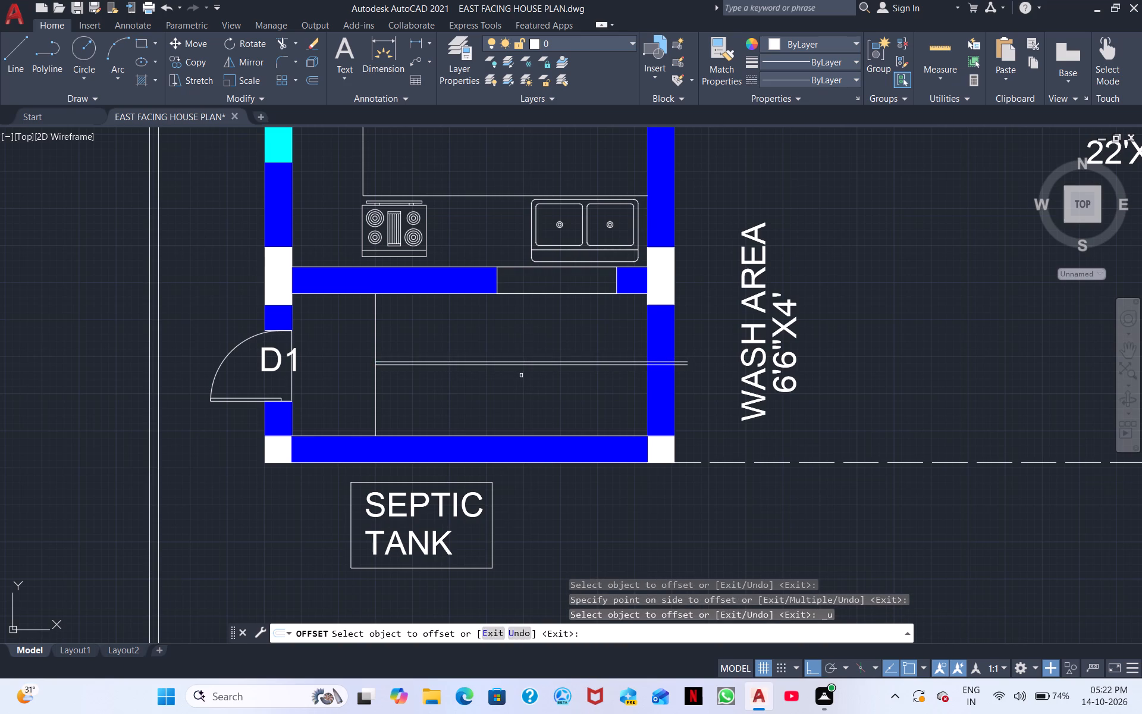
Offset the original horizontal line 1" toward the septic tank side.
key(space)
key(space)
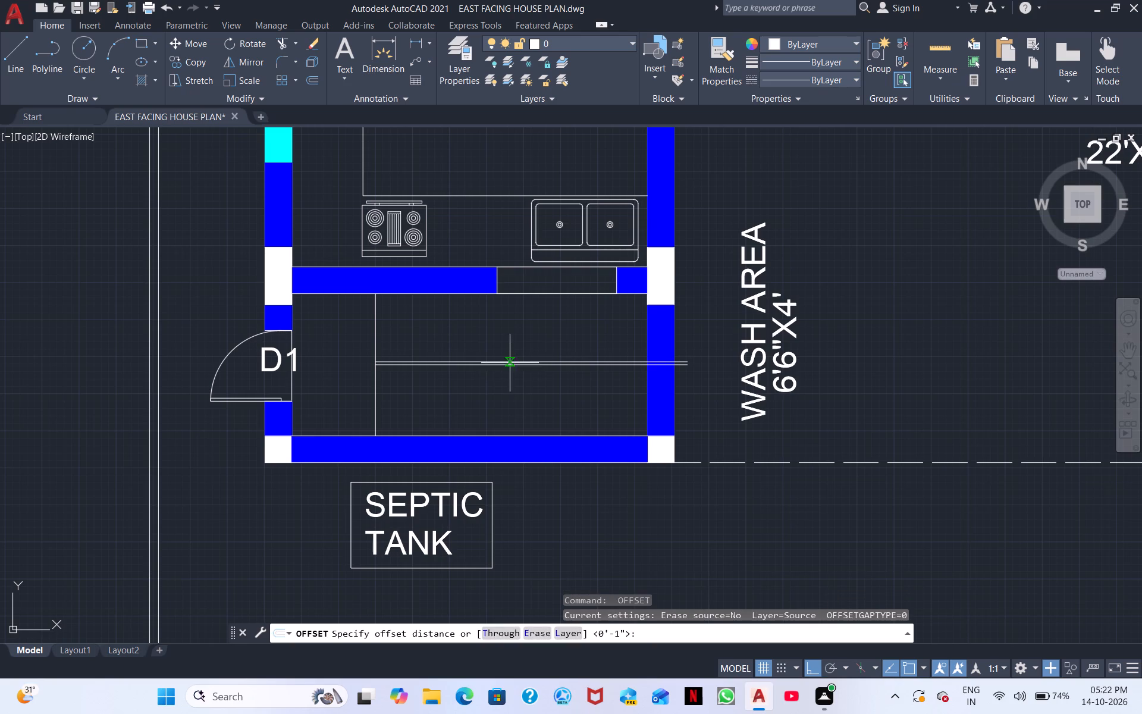
key(space)
click(513, 364)
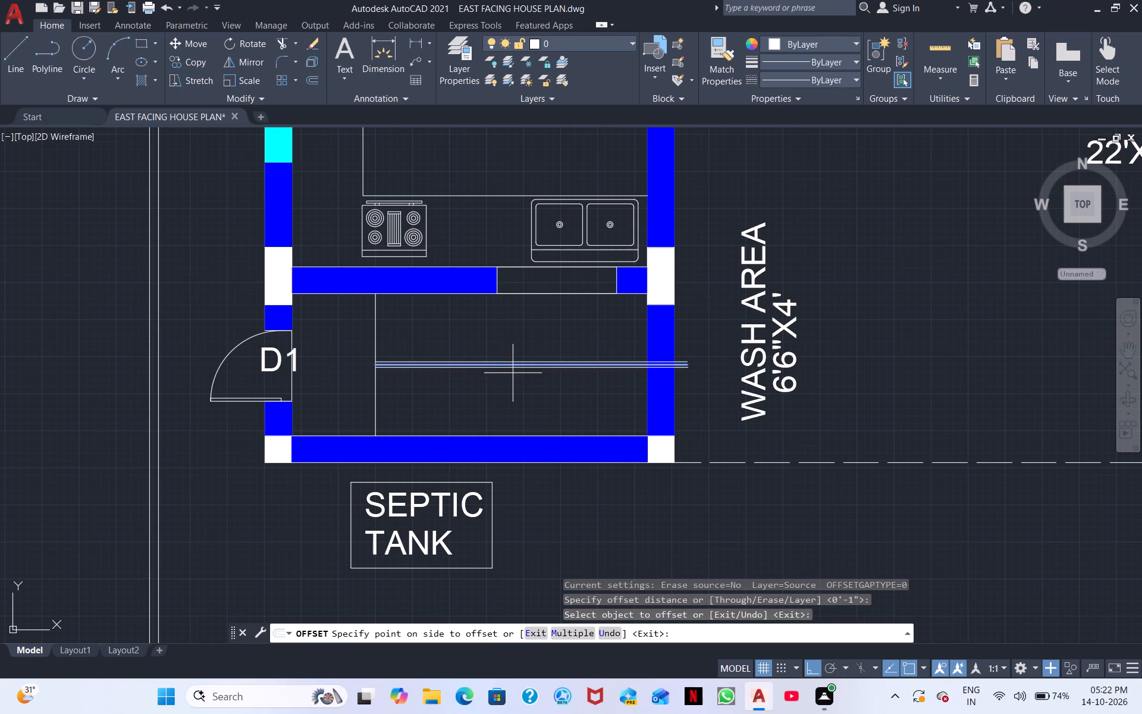
click(513, 373)
scroll(534, 373, up, 2)
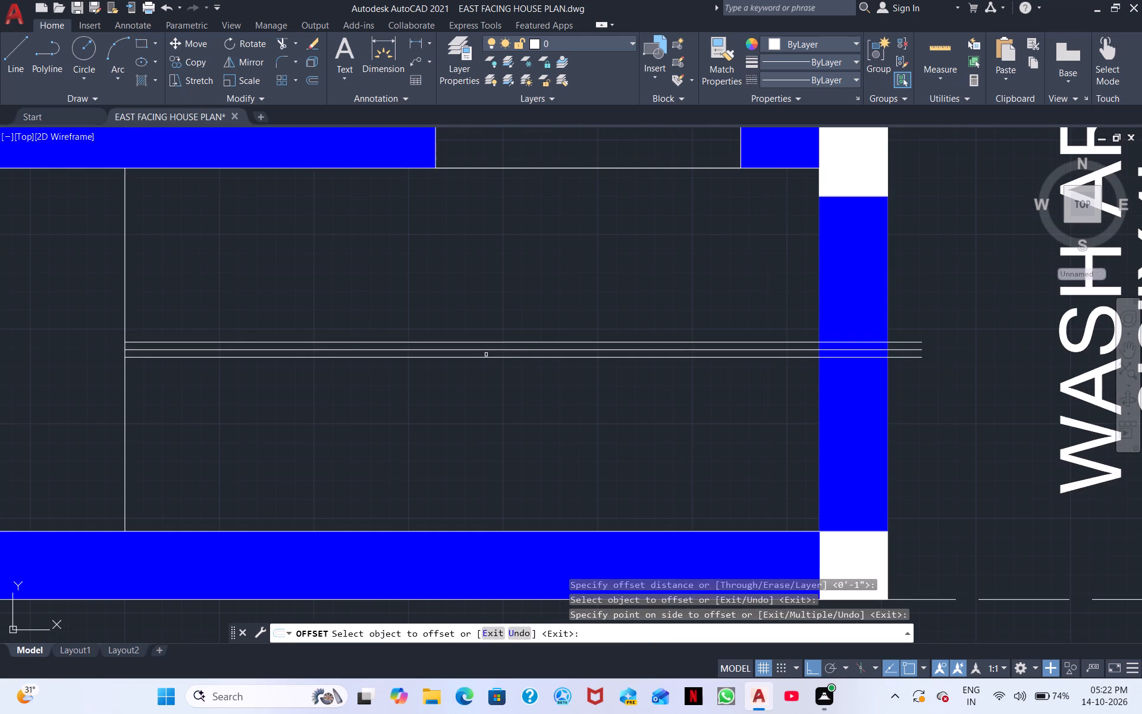
key(ctrl+alt+shift+super+space)
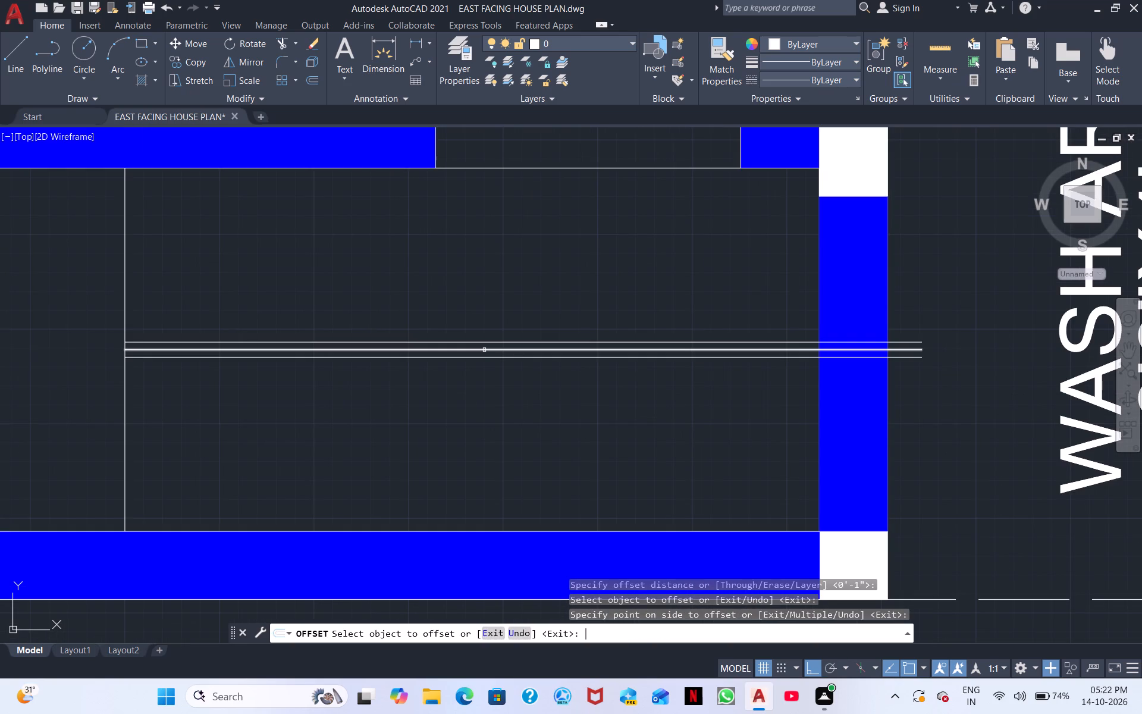
key(Escape)
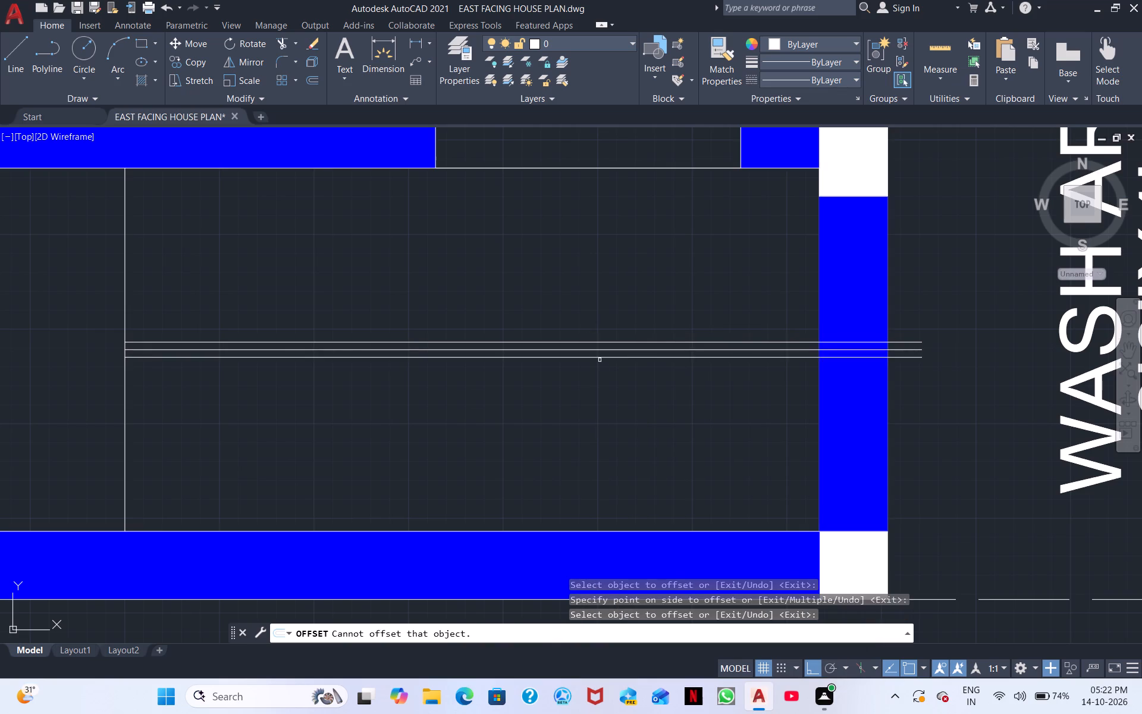
key(Escape)
Erase the middle of the three horizontal lines, keeping the two offset lines.
click(594, 349)
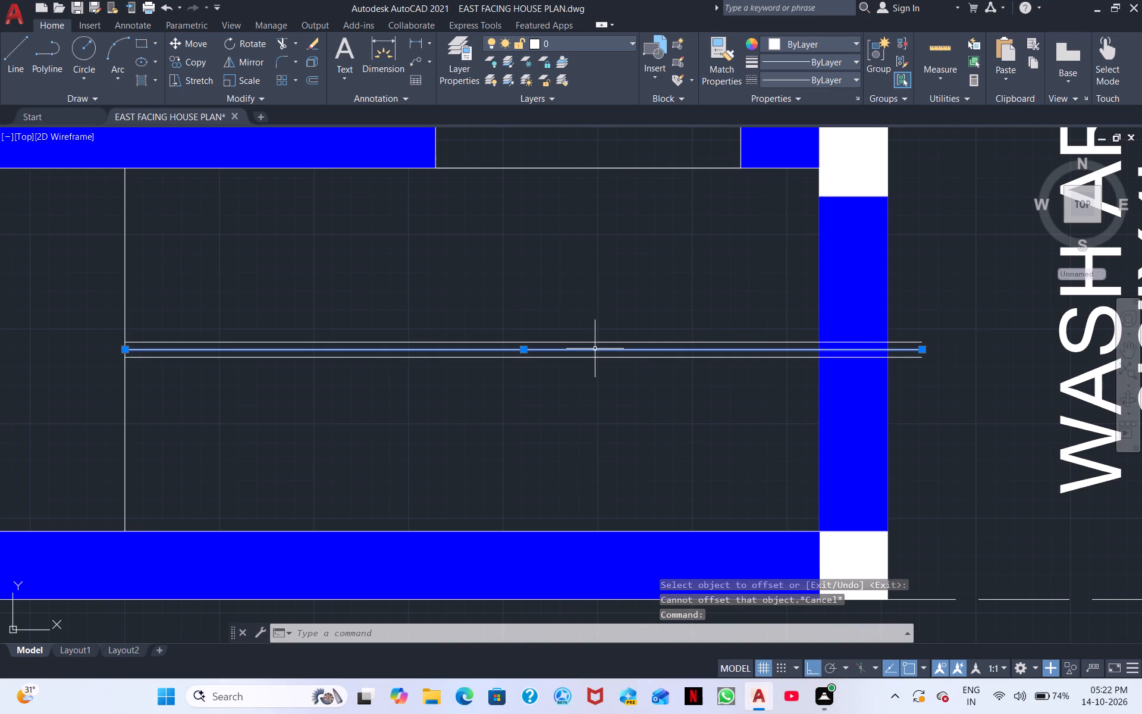
right_click(595, 349)
click(648, 405)
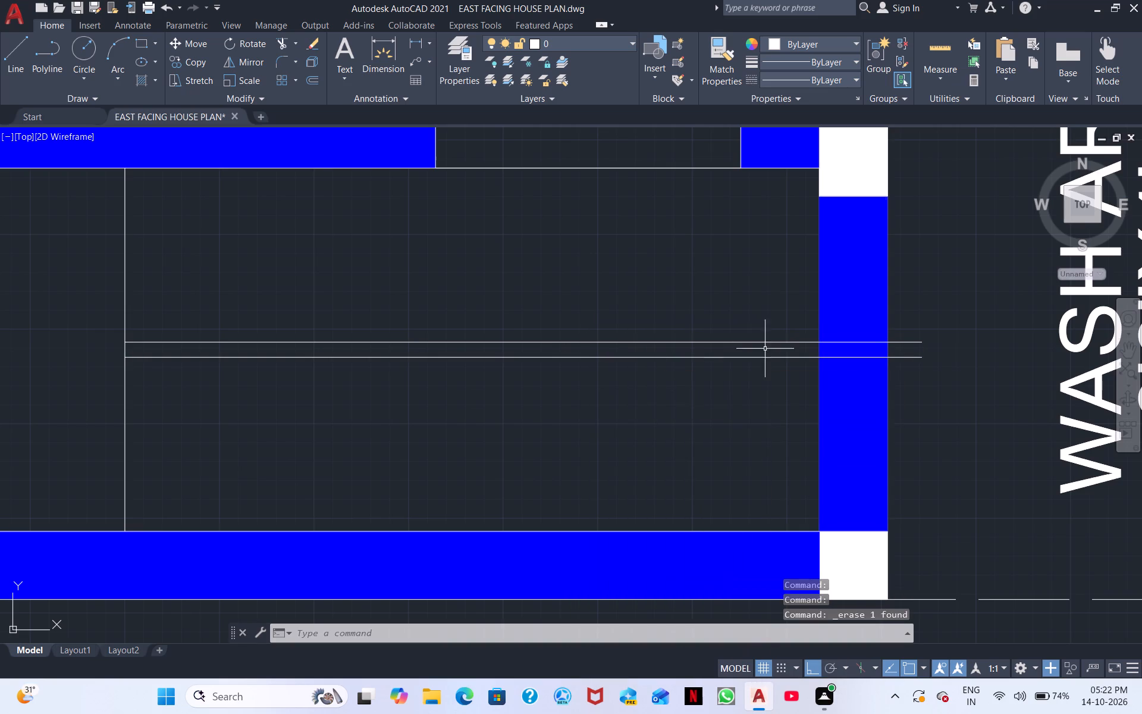
Close the outer end of the two parallel lines with a short vertical line beyond the wall.
click(15, 52)
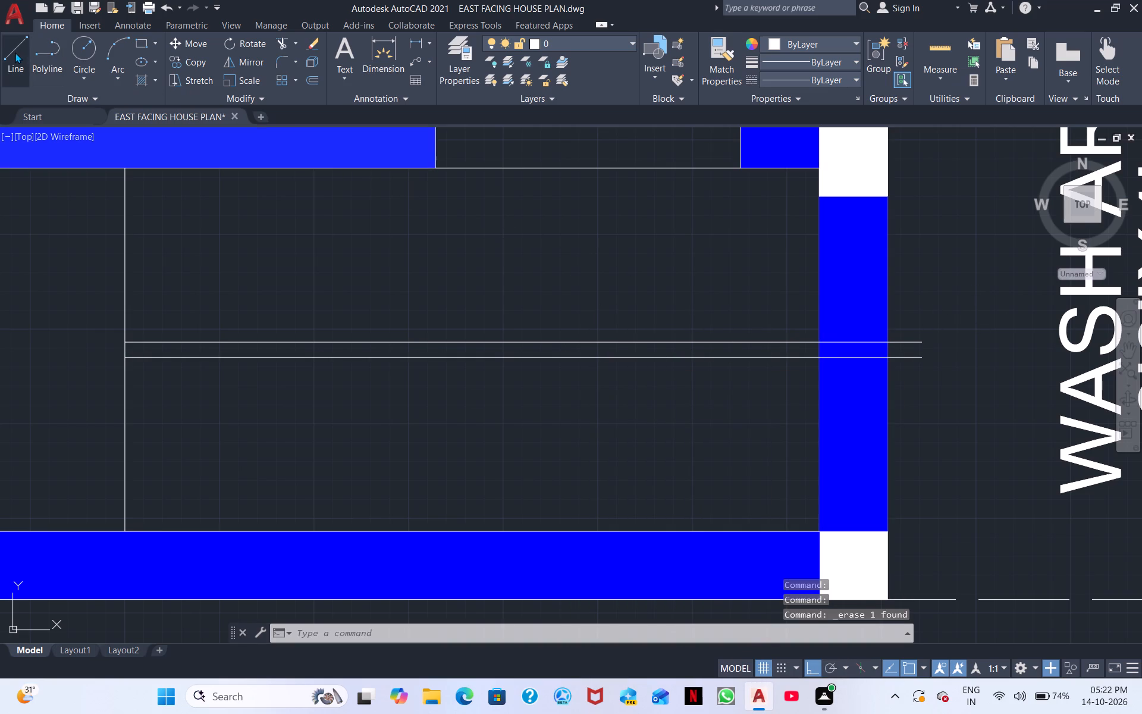
click(923, 355)
click(921, 343)
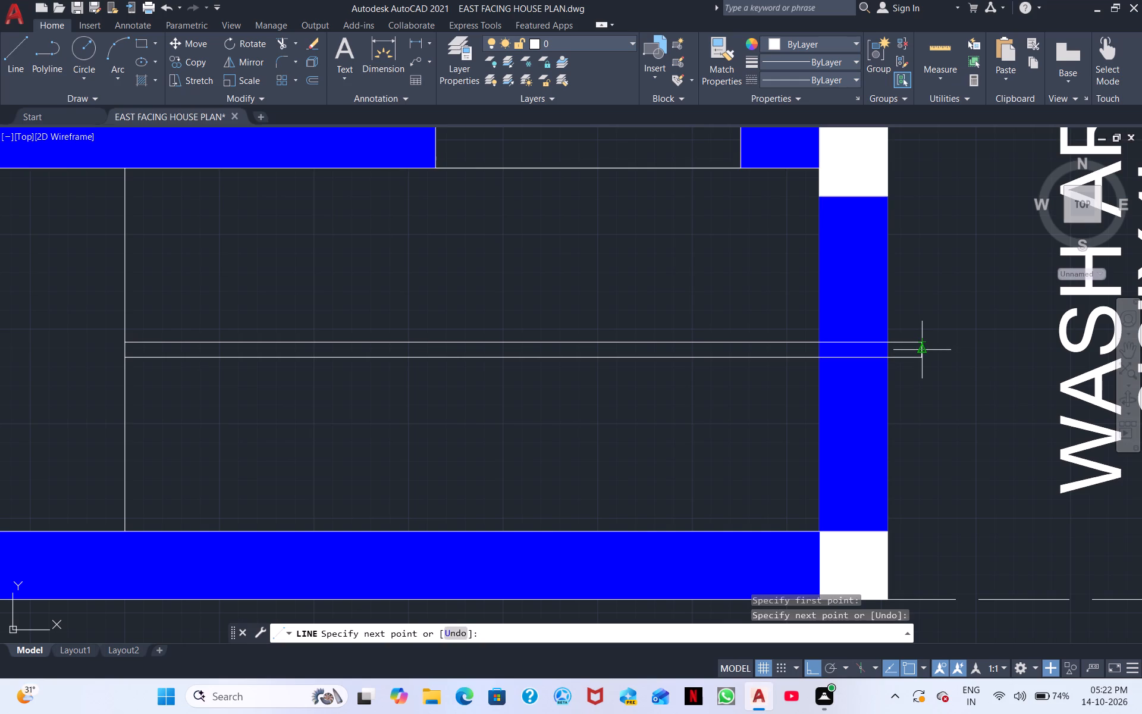
key(Escape)
Trim away the white column fill, the blue fill and the dividing line in the wall beside the WASH AREA label.
scroll(931, 335, down, 1)
middle_drag(931, 335, 945, 295)
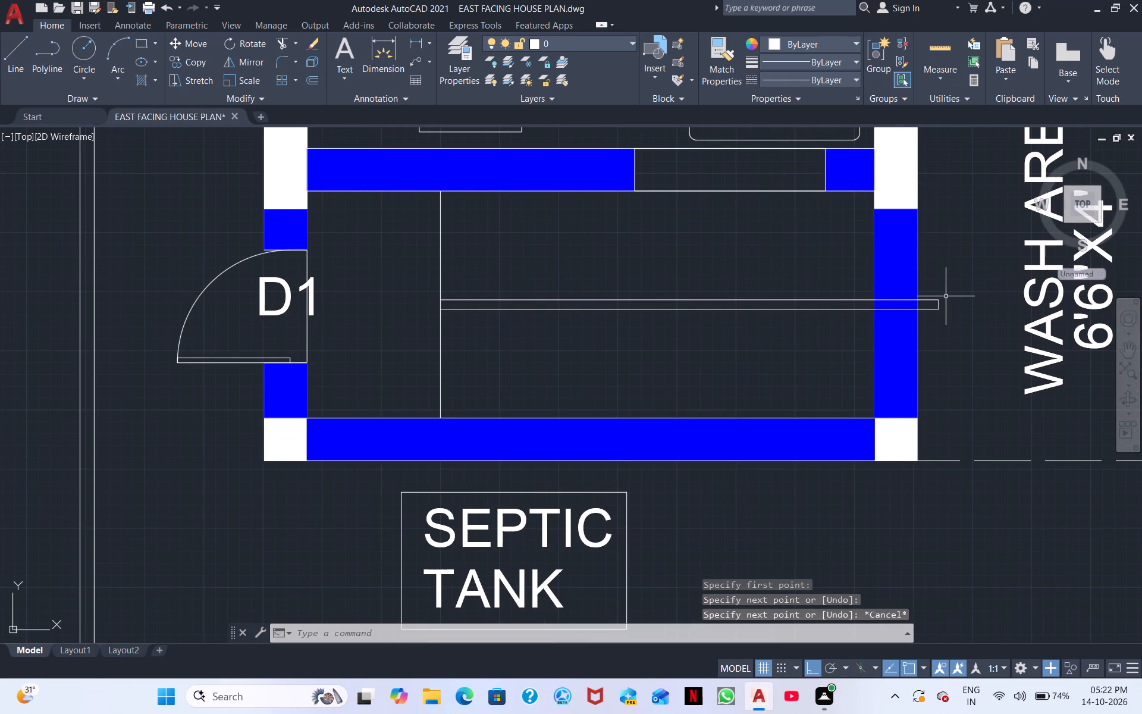
scroll(946, 296, down, 1)
scroll(946, 296, up, 2)
scroll(948, 296, down, 1)
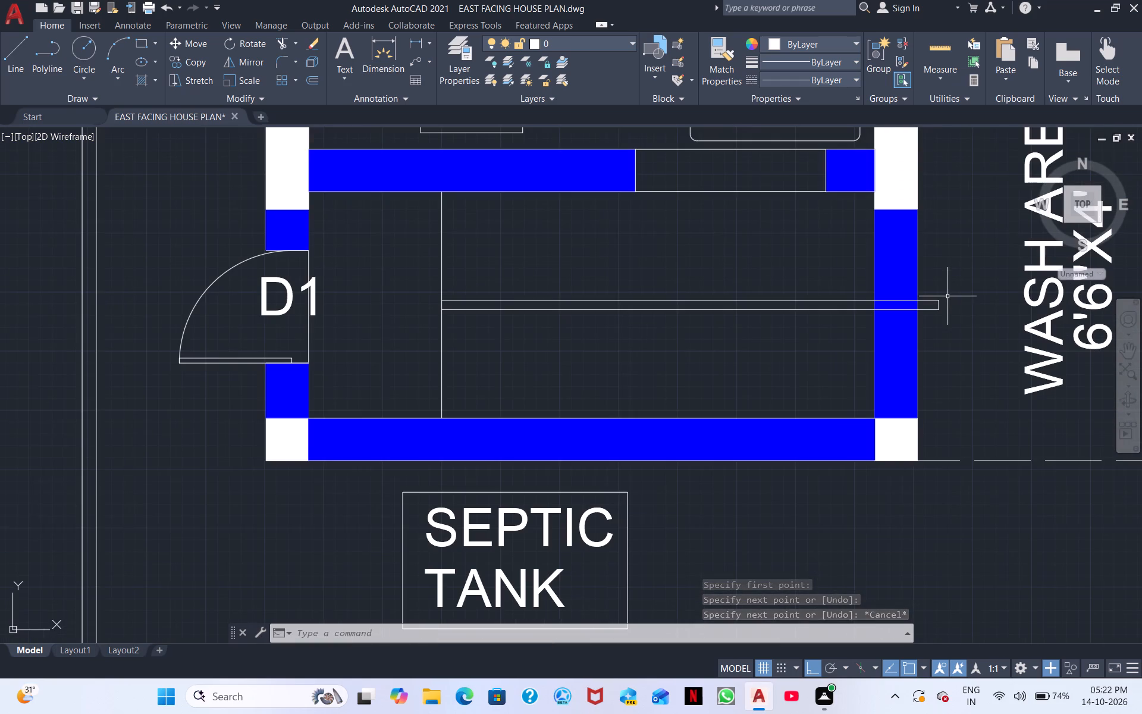
middle_drag(948, 296, 945, 311)
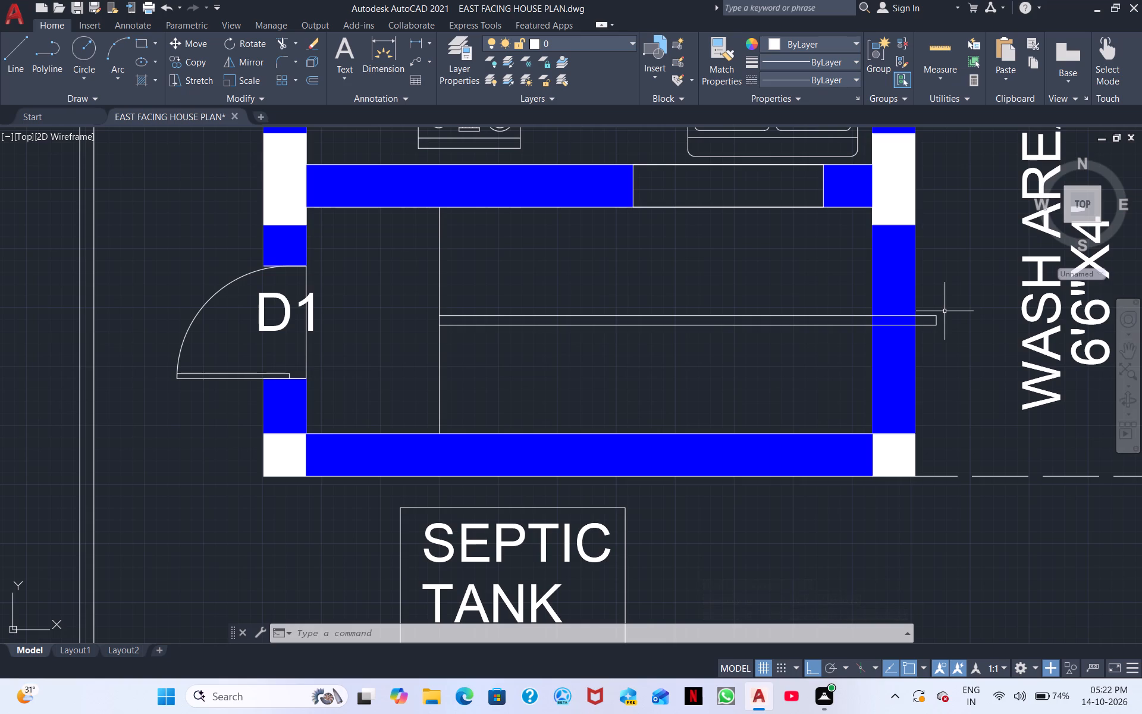
middle_drag(945, 311, 943, 341)
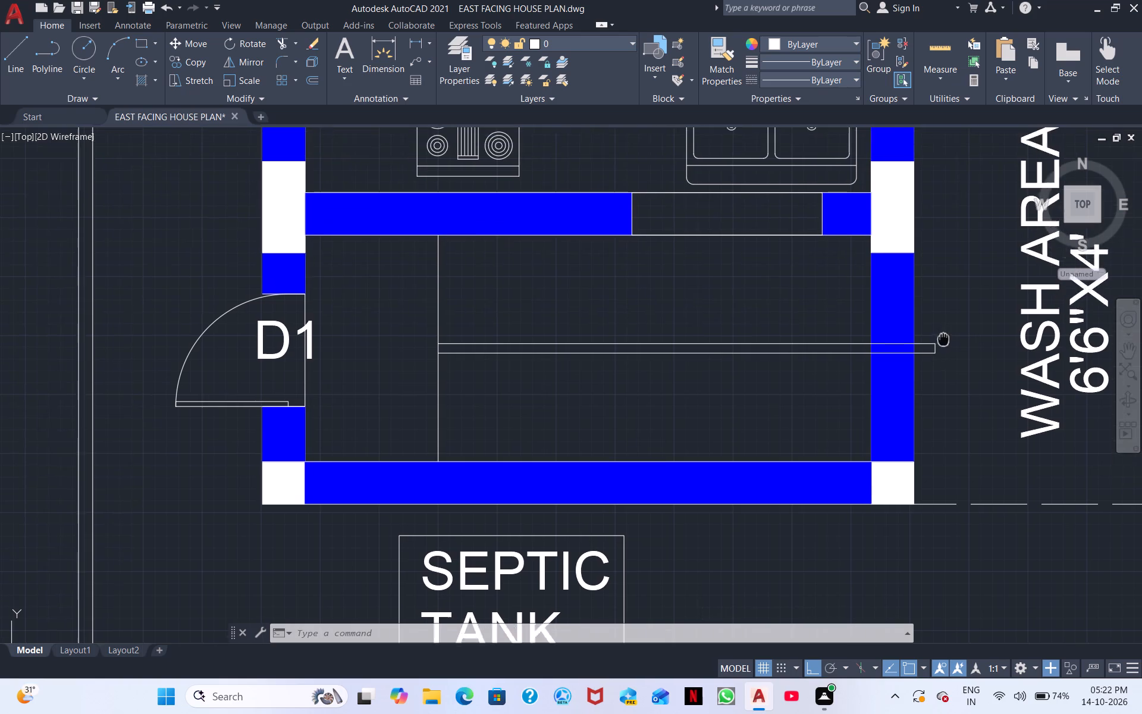
middle_drag(943, 341, 901, 482)
scroll(943, 349, down, 1)
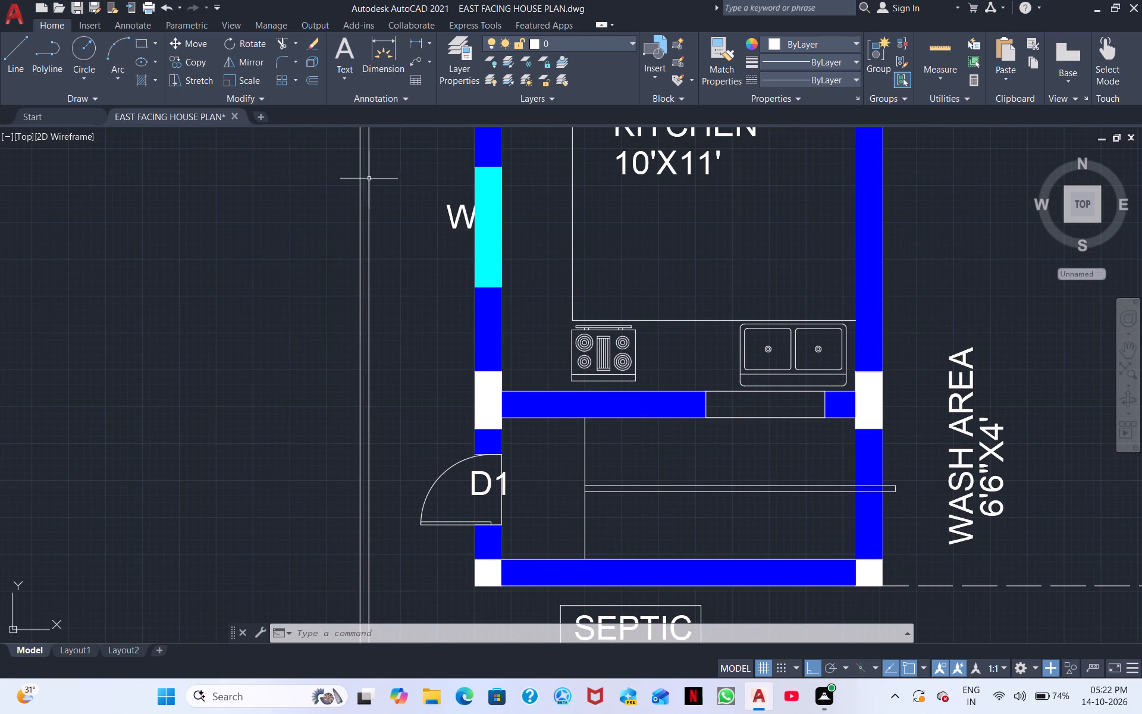
click(281, 41)
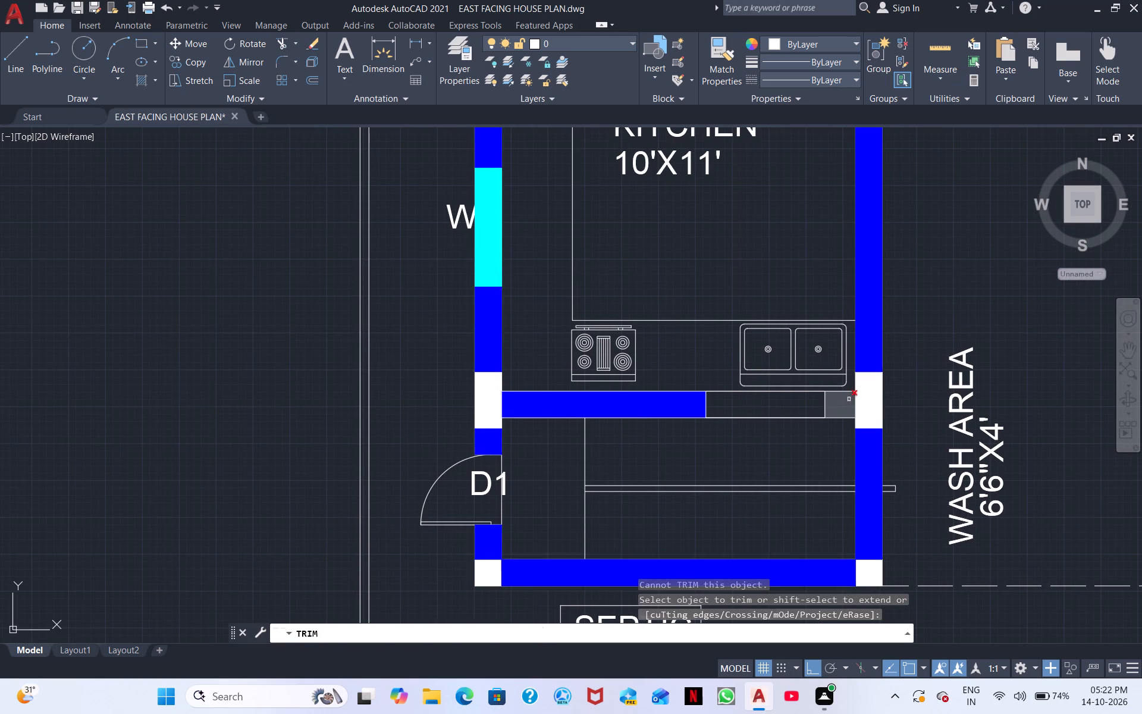
click(867, 412)
click(876, 443)
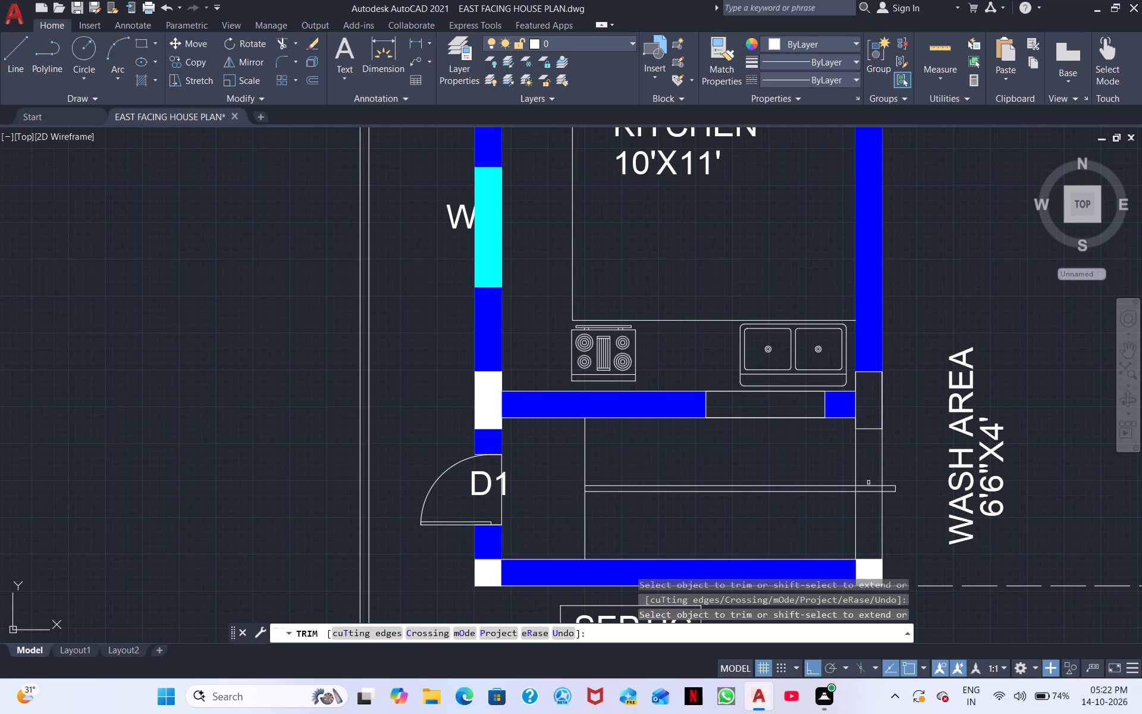
middle_drag(868, 515, 806, 469)
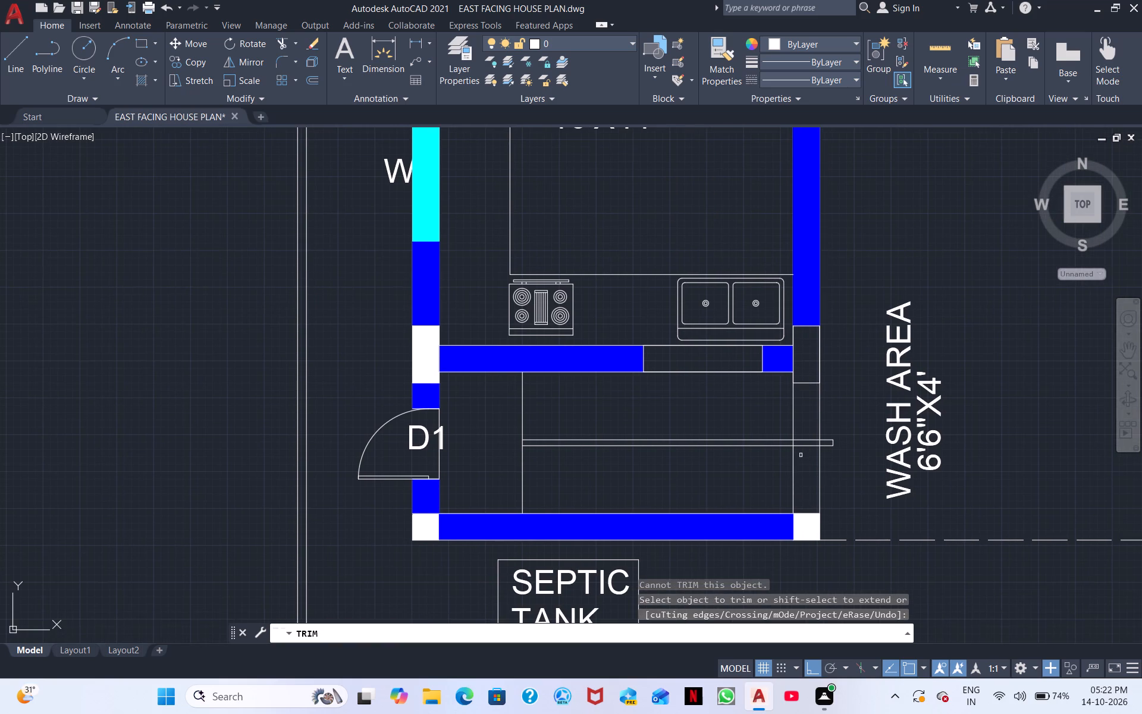
click(807, 383)
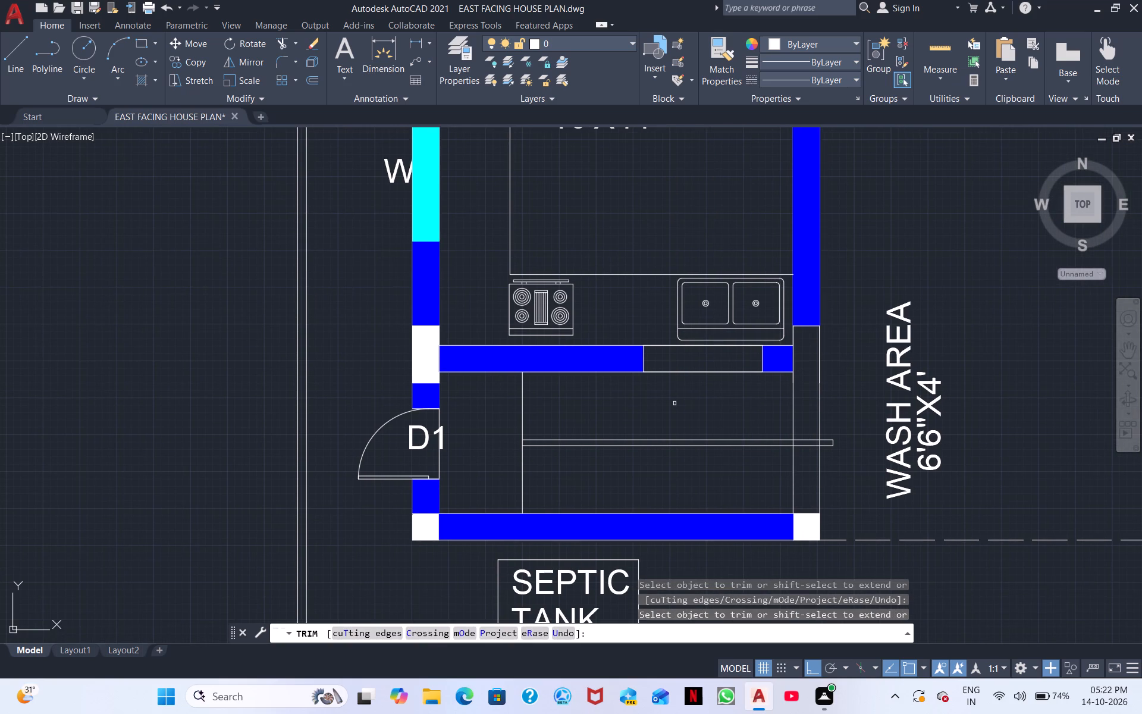
Draw a horizontal line across the unfilled wall section, in line with the lower edge of the wall below the kitchen.
click(15, 47)
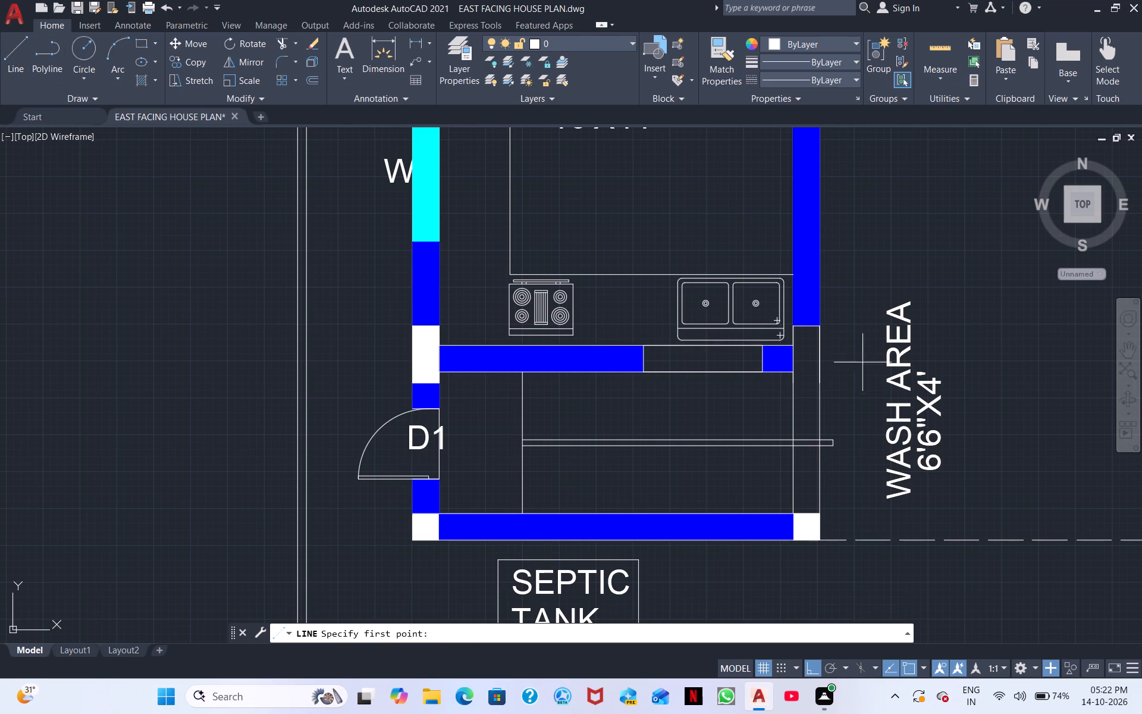
click(798, 372)
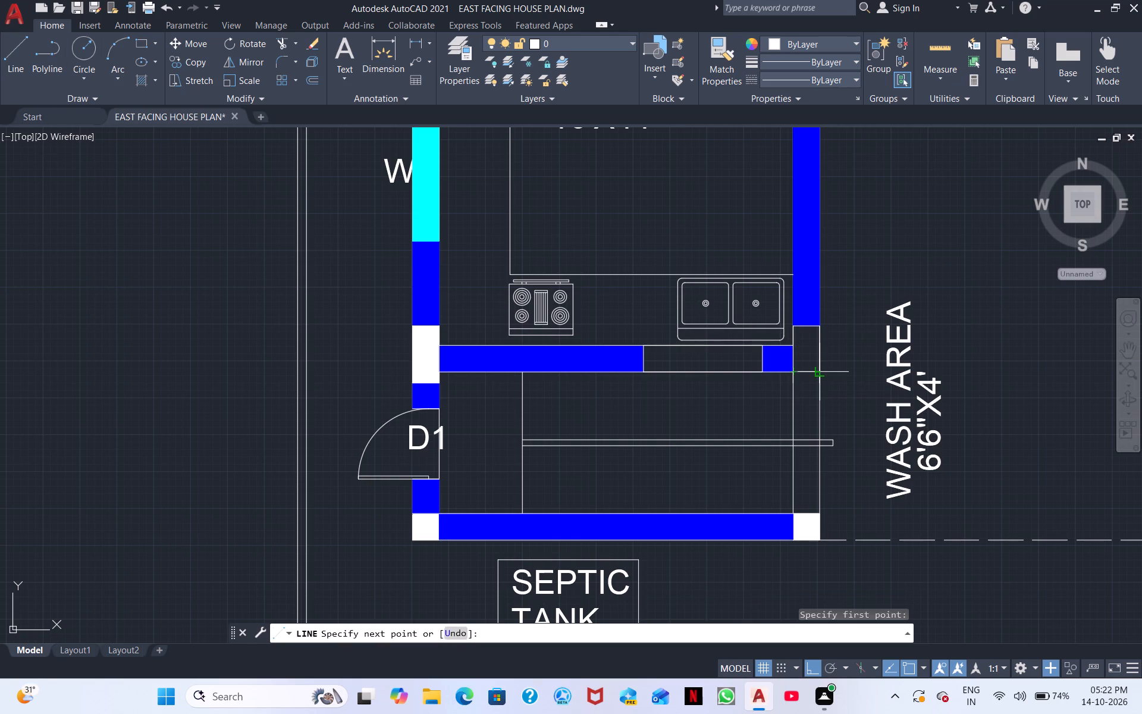
click(822, 369)
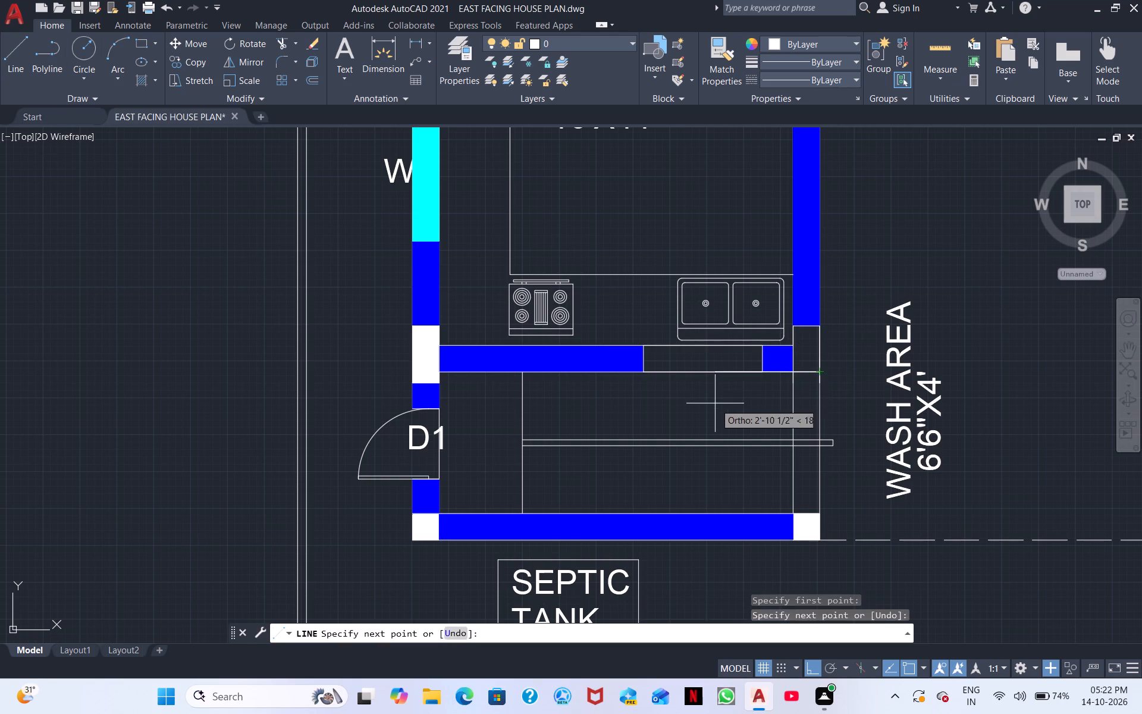
scroll(714, 405, down, 1)
key(Escape)
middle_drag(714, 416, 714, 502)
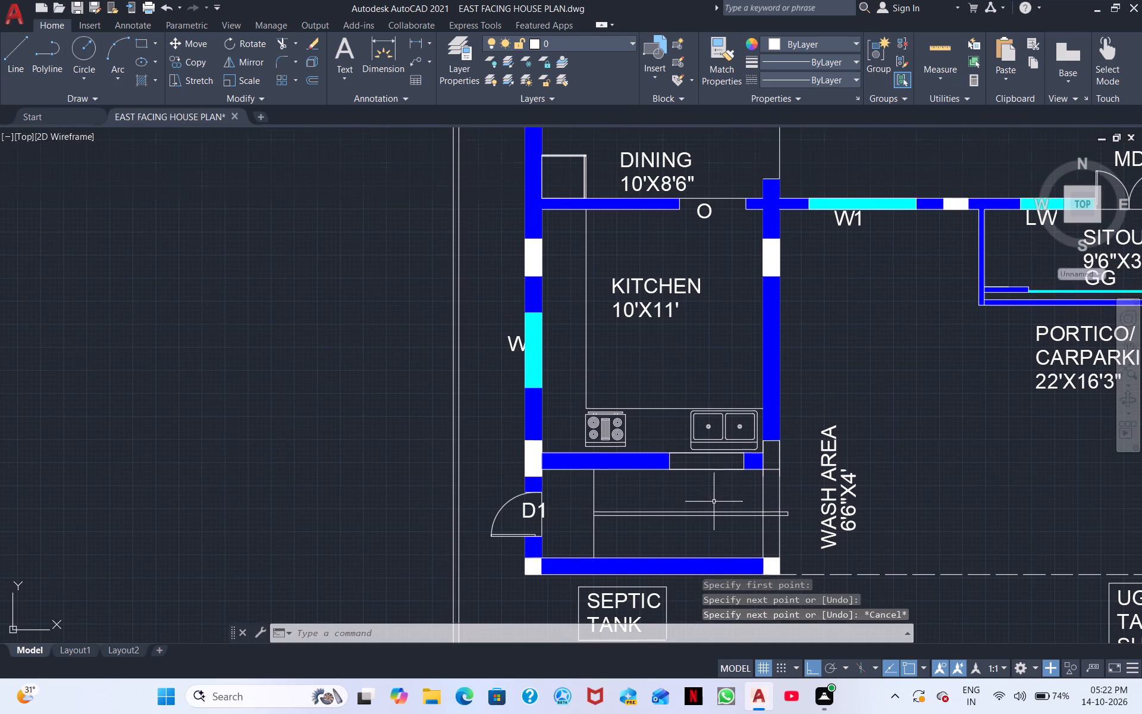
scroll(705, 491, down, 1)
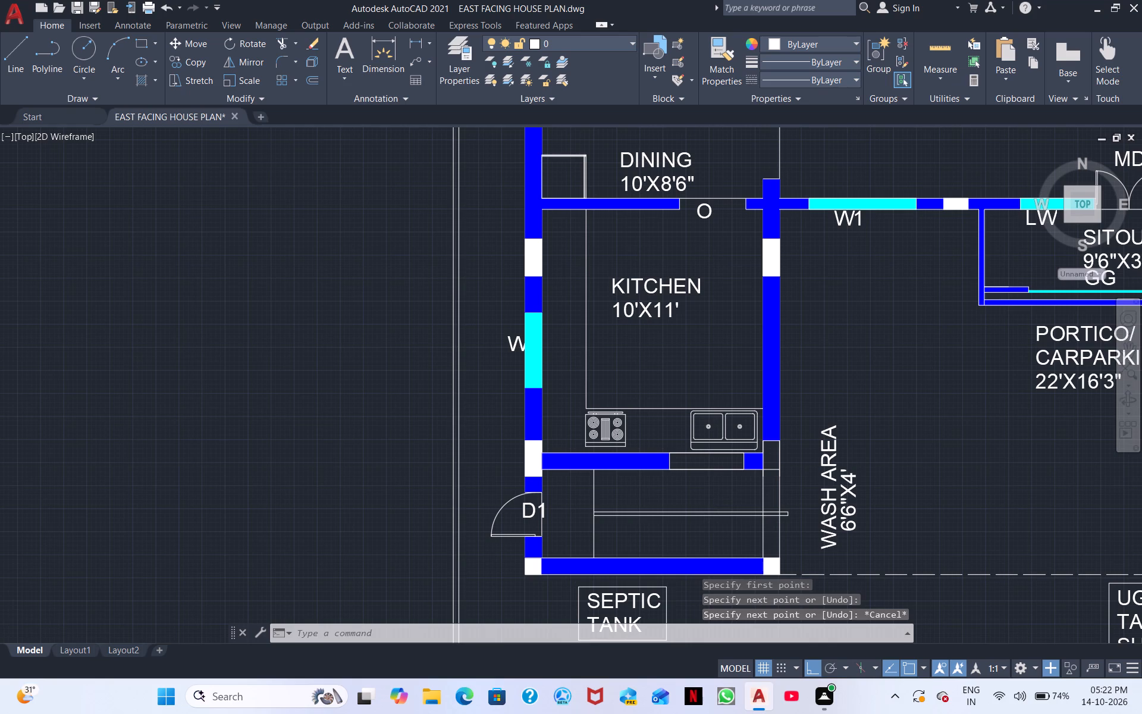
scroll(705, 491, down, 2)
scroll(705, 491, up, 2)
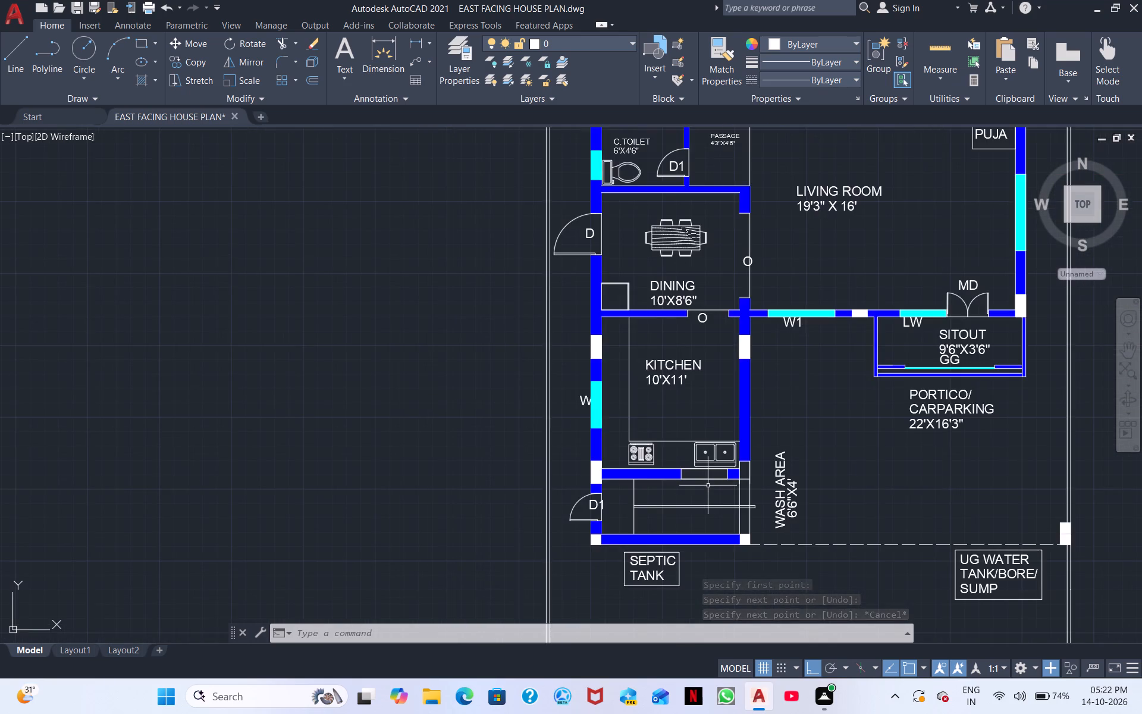
Trim away the inner wall line across the open area below the kitchen, including the bit between the two parallel lines.
scroll(708, 486, up, 3)
middle_drag(710, 475, 729, 393)
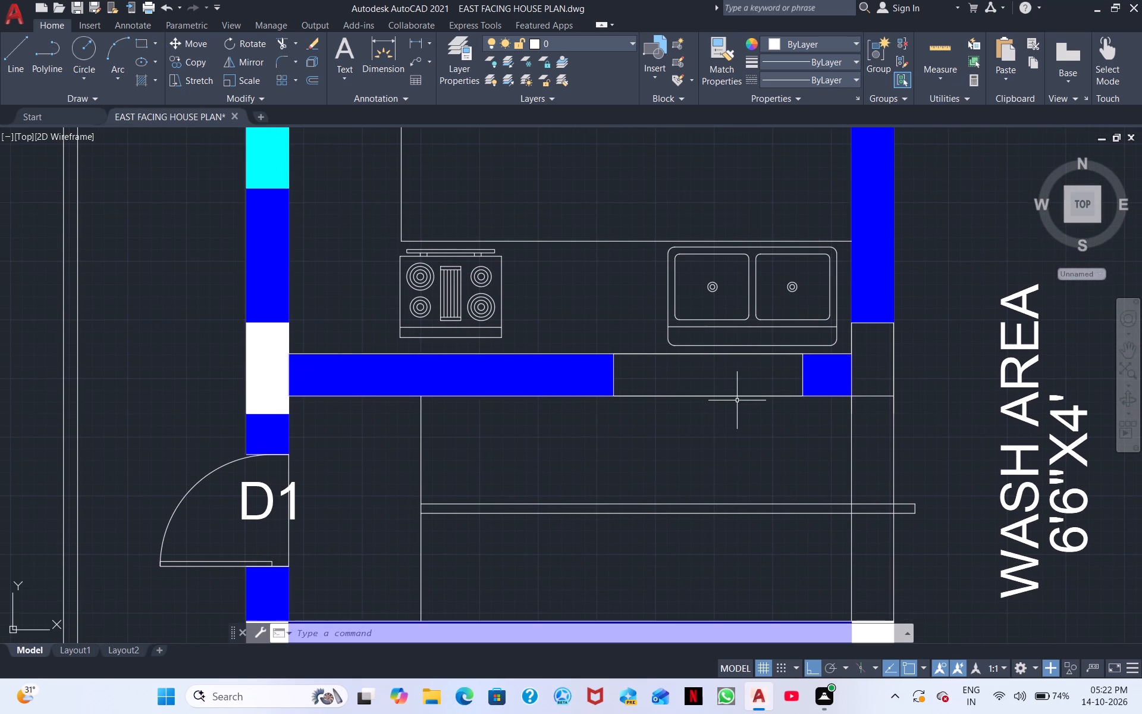
scroll(738, 403, down, 1)
middle_drag(730, 433, 681, 359)
scroll(692, 367, up, 1)
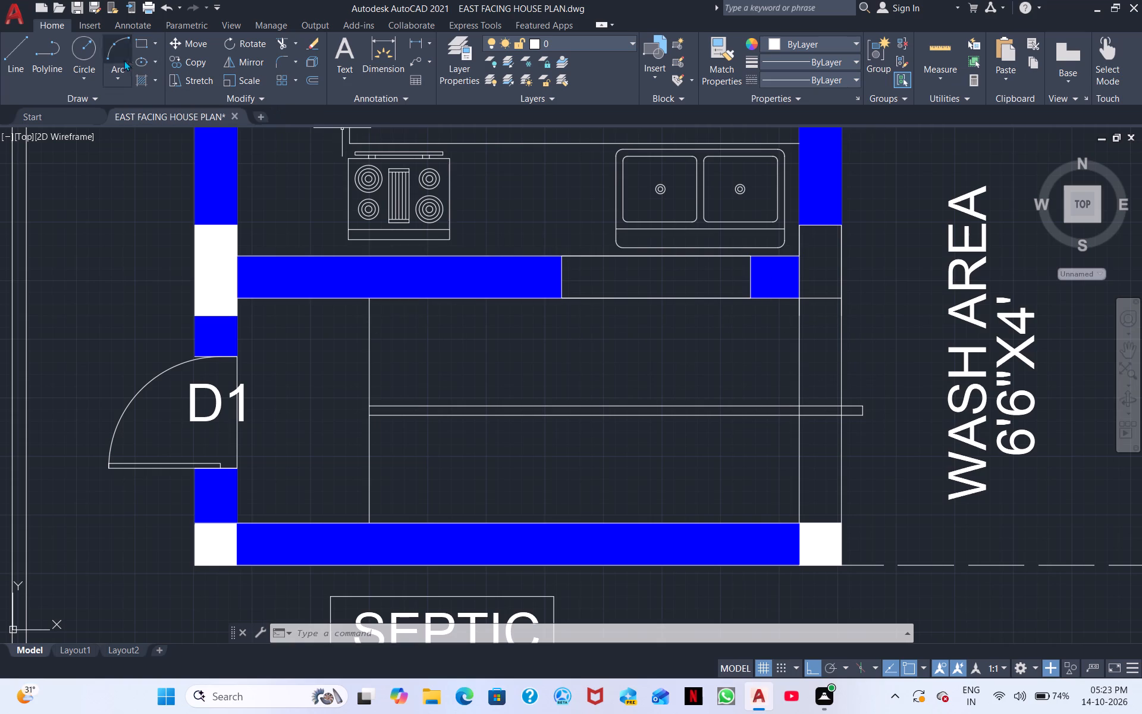
click(279, 45)
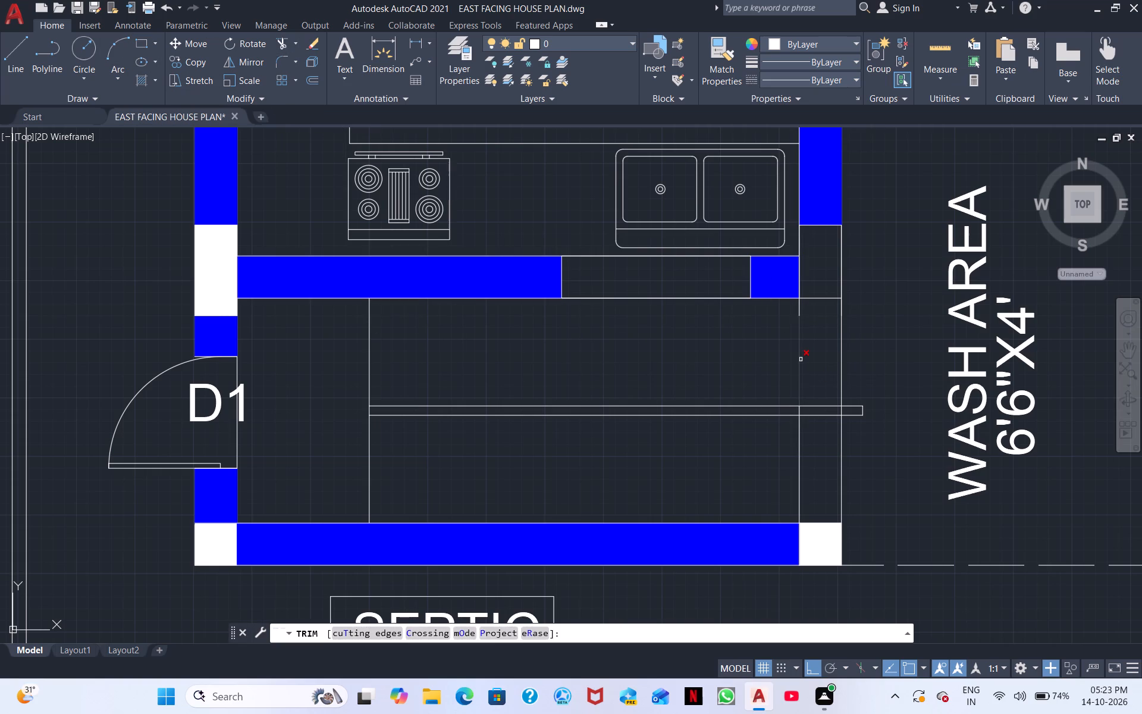
click(801, 359)
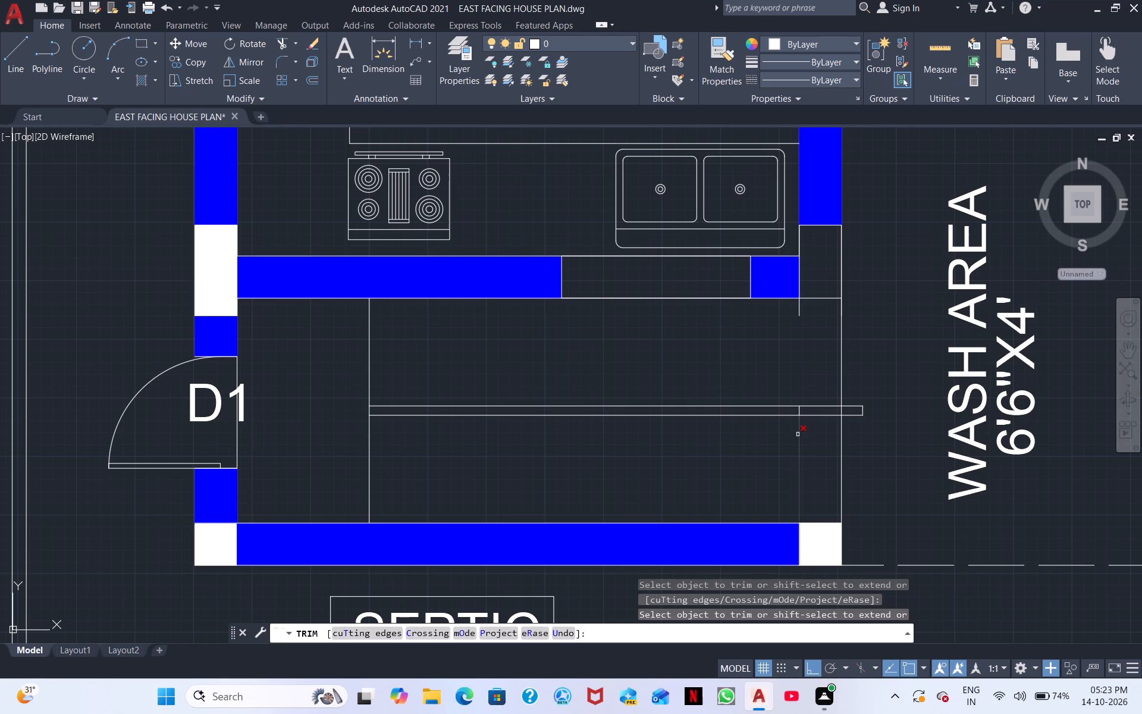
click(798, 434)
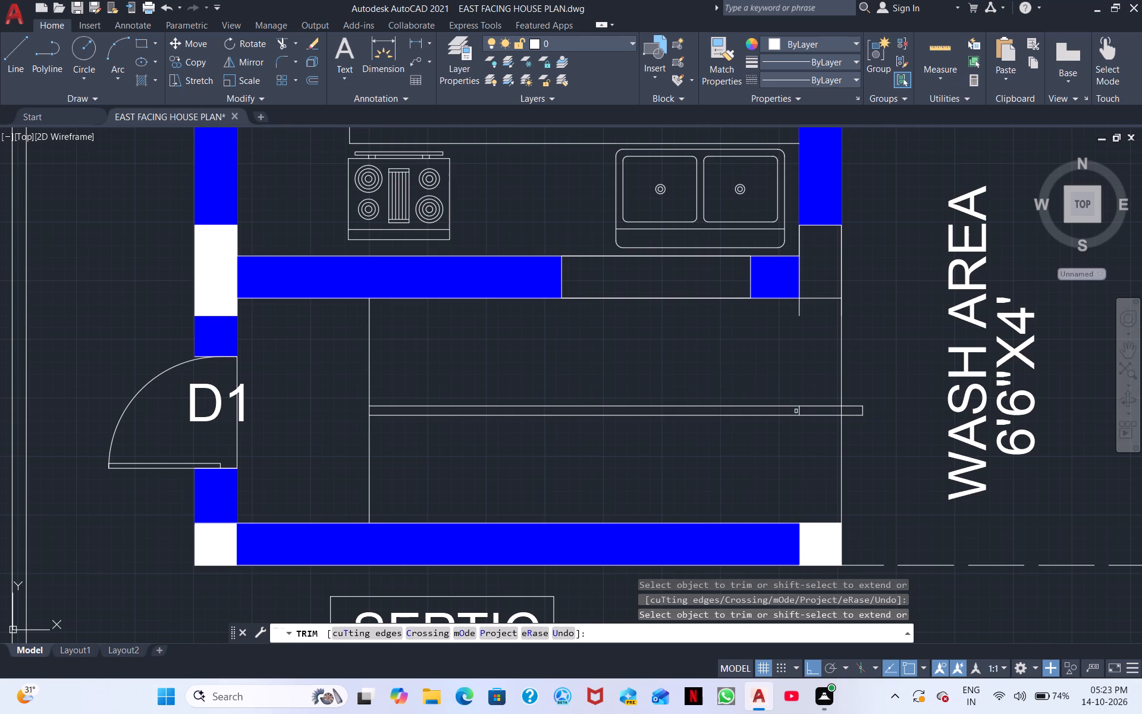
drag(796, 411, 806, 411)
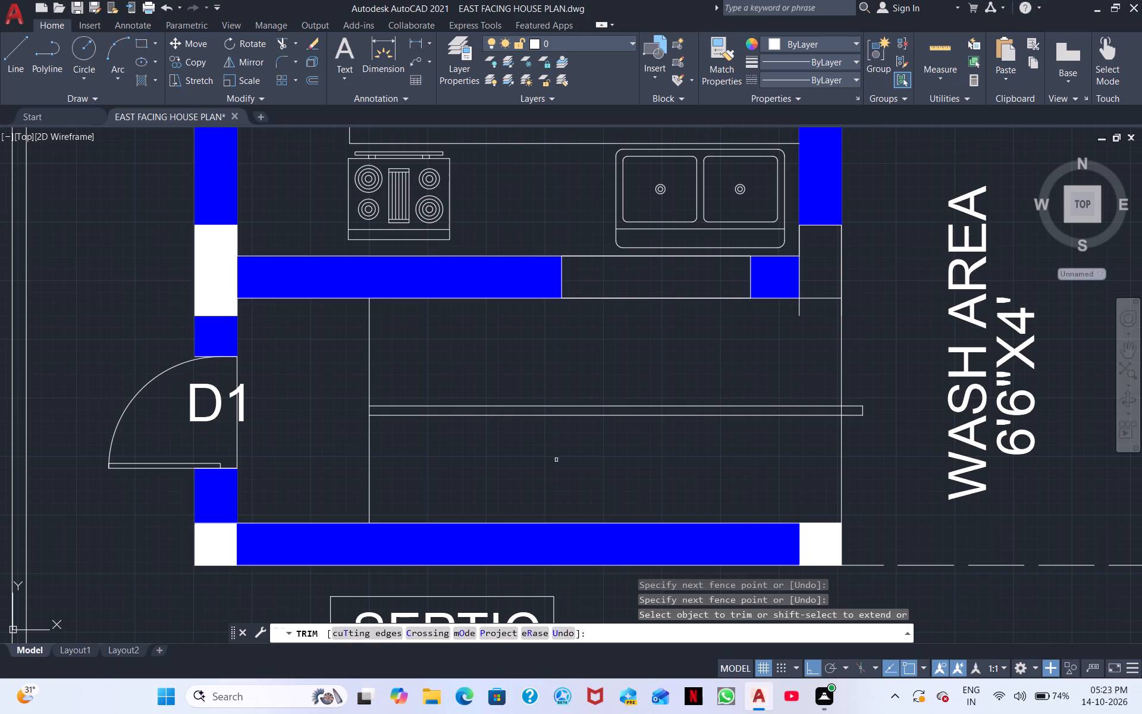
key(Escape)
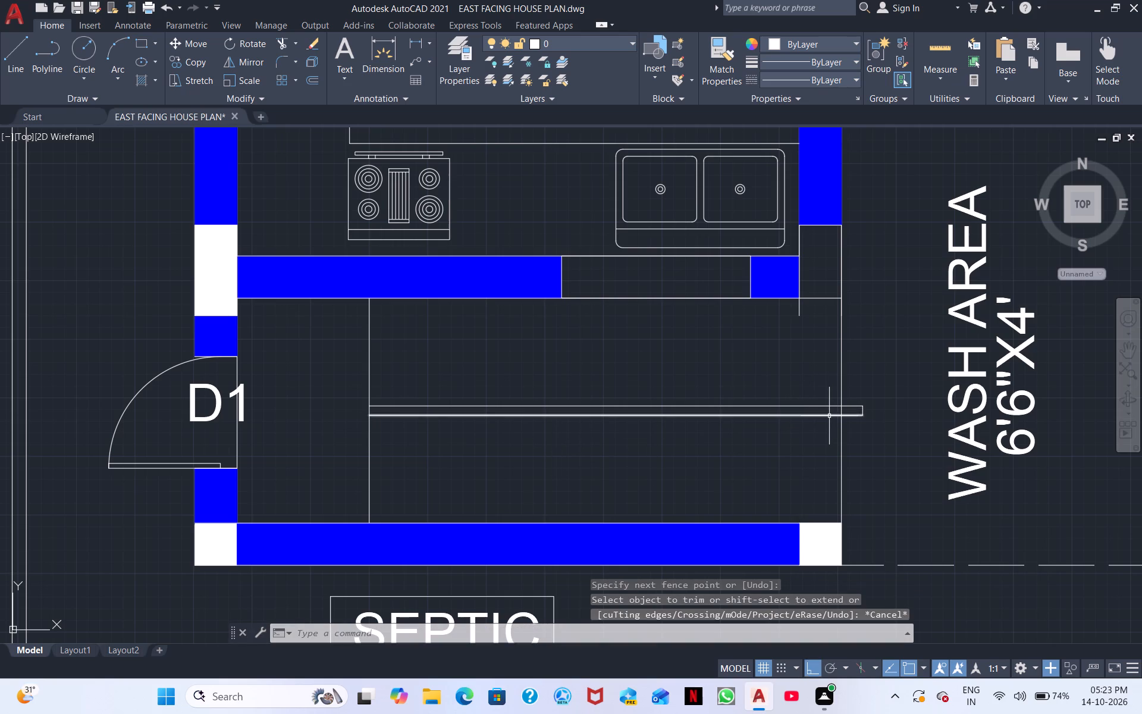
Trim the outer wall line between the two parallel lines and the leftover inner wall stub below the kitchen wall.
key(space)
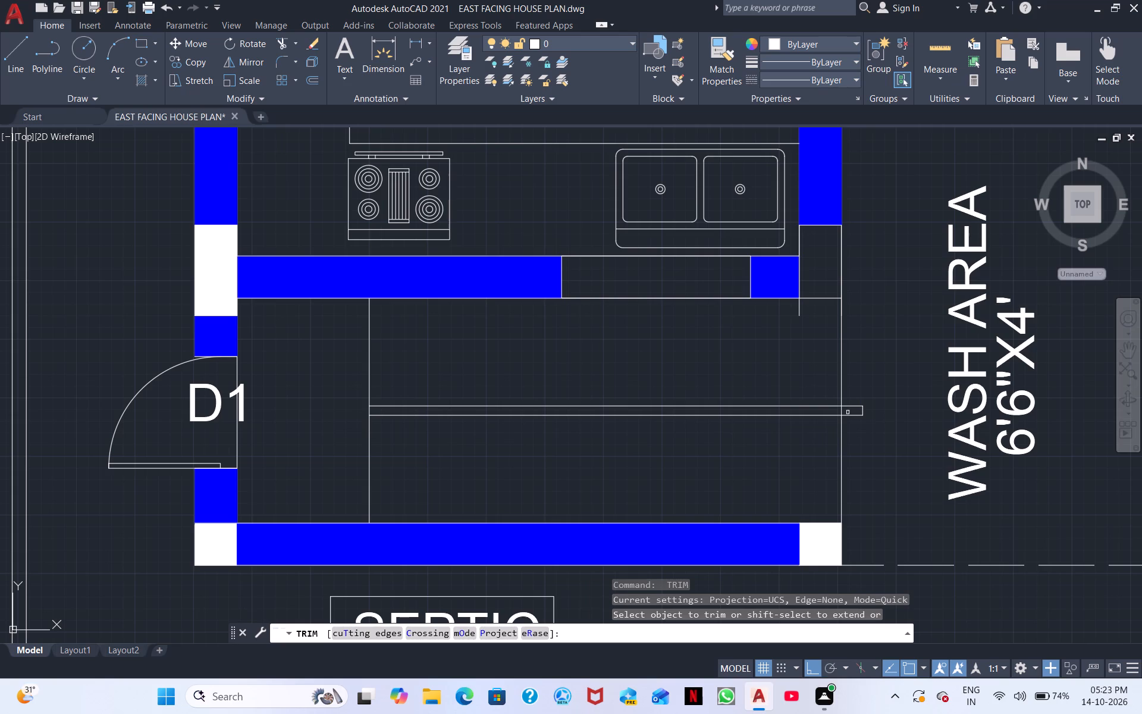
click(842, 413)
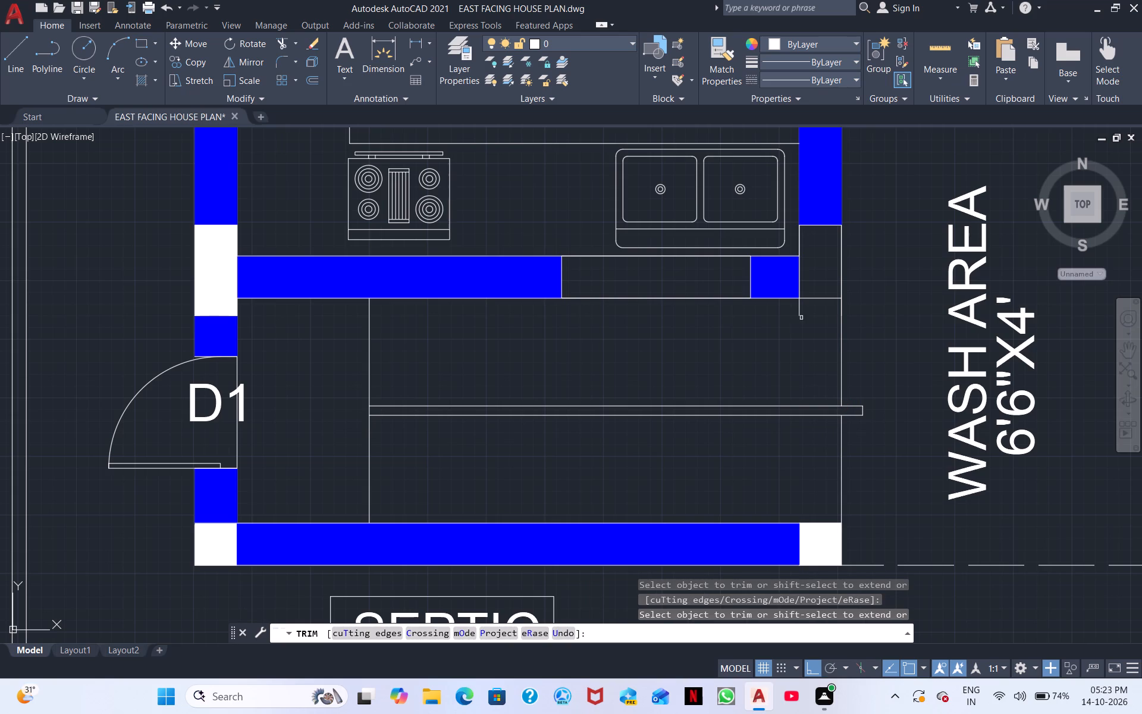
drag(801, 312, 794, 312)
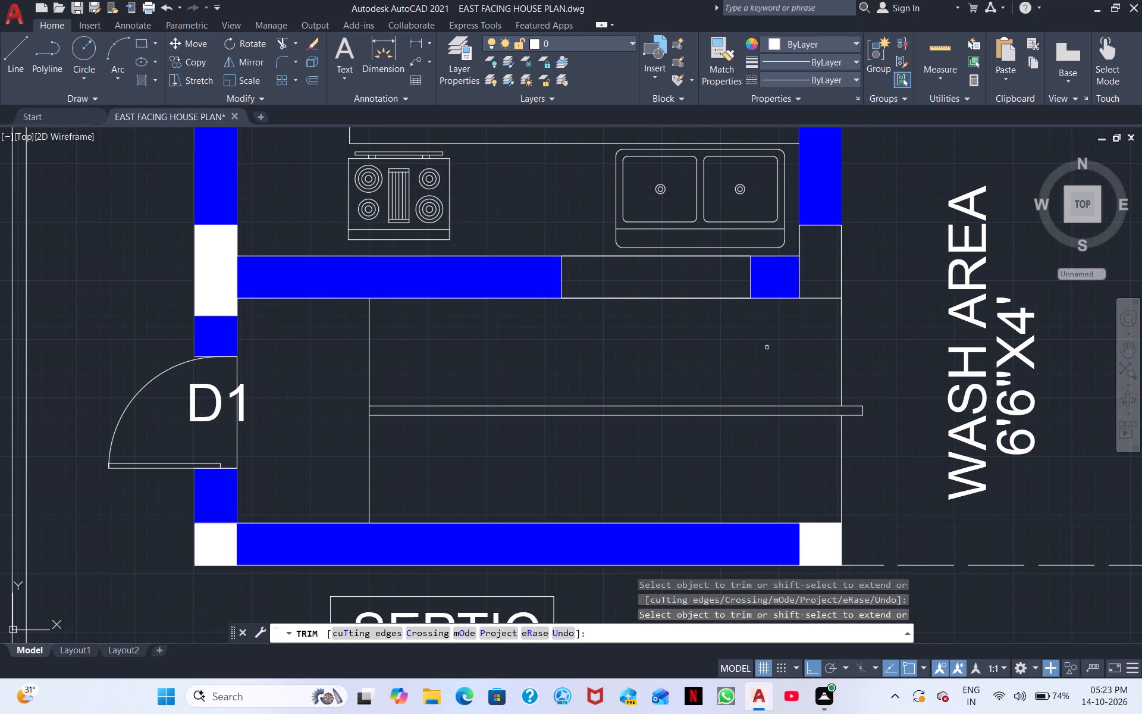
Draw vertical lines along the inner face of the kitchen's east wall, above and below its junction with the dining wall.
scroll(767, 355, down, 1)
middle_drag(767, 355, 716, 497)
scroll(714, 503, down, 1)
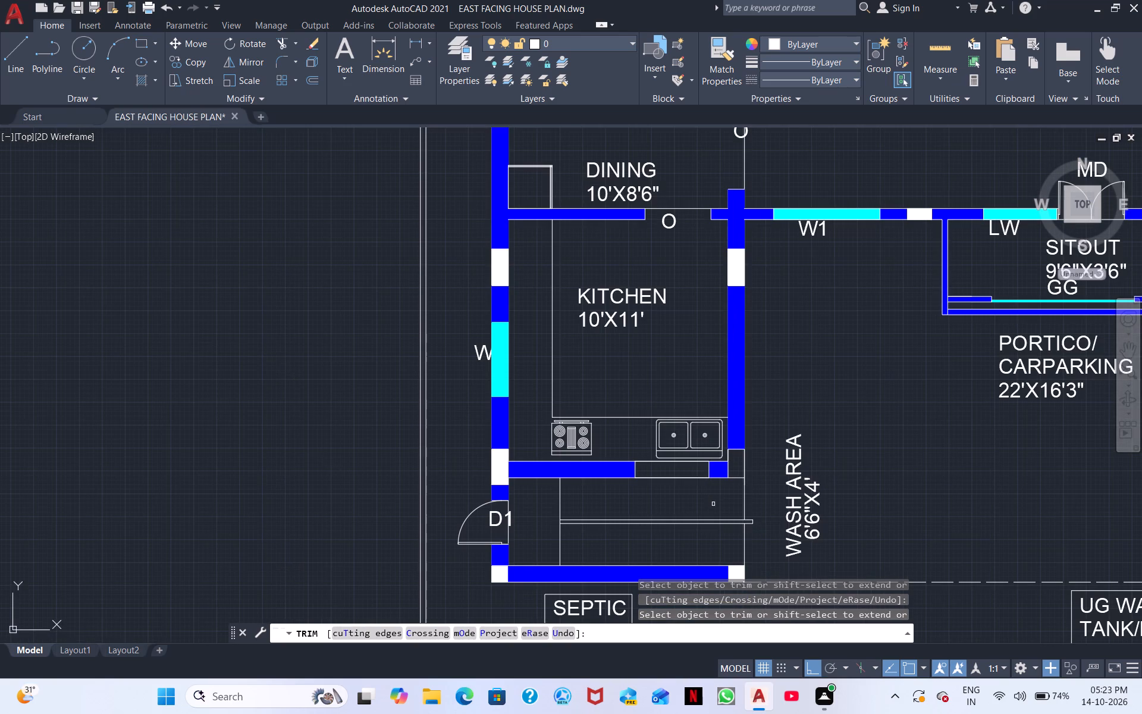
scroll(716, 483, up, 1)
scroll(664, 277, down, 2)
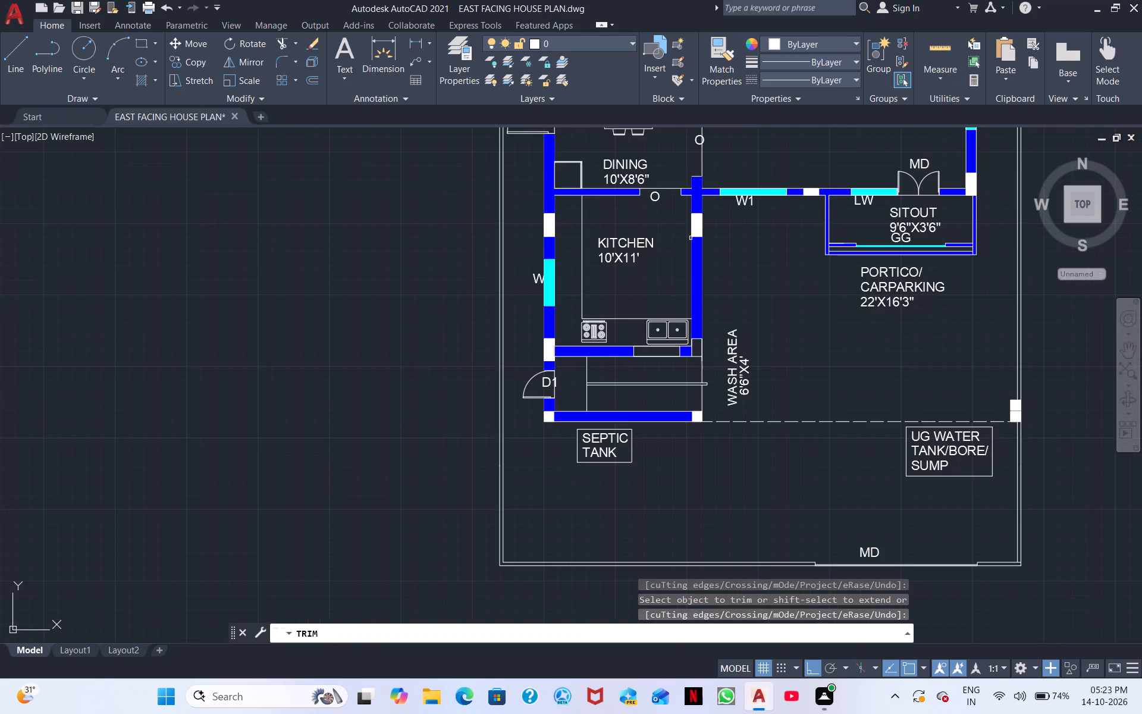
scroll(669, 184, up, 1)
click(11, 61)
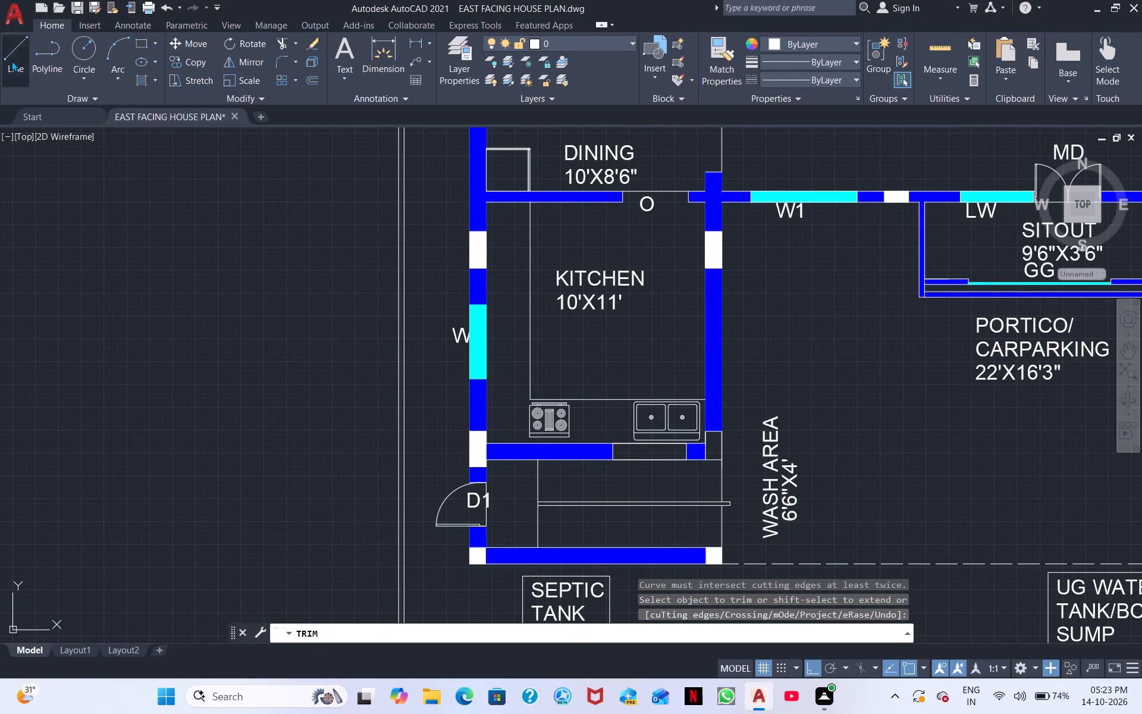
middle_drag(729, 315, 727, 372)
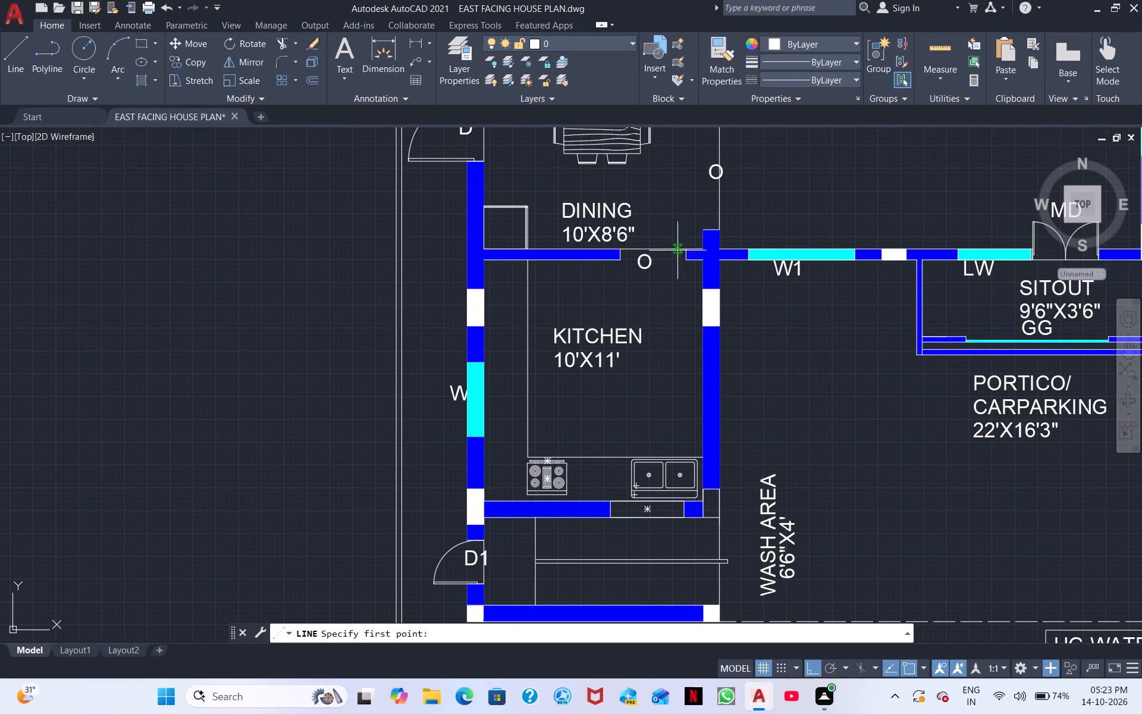
click(702, 230)
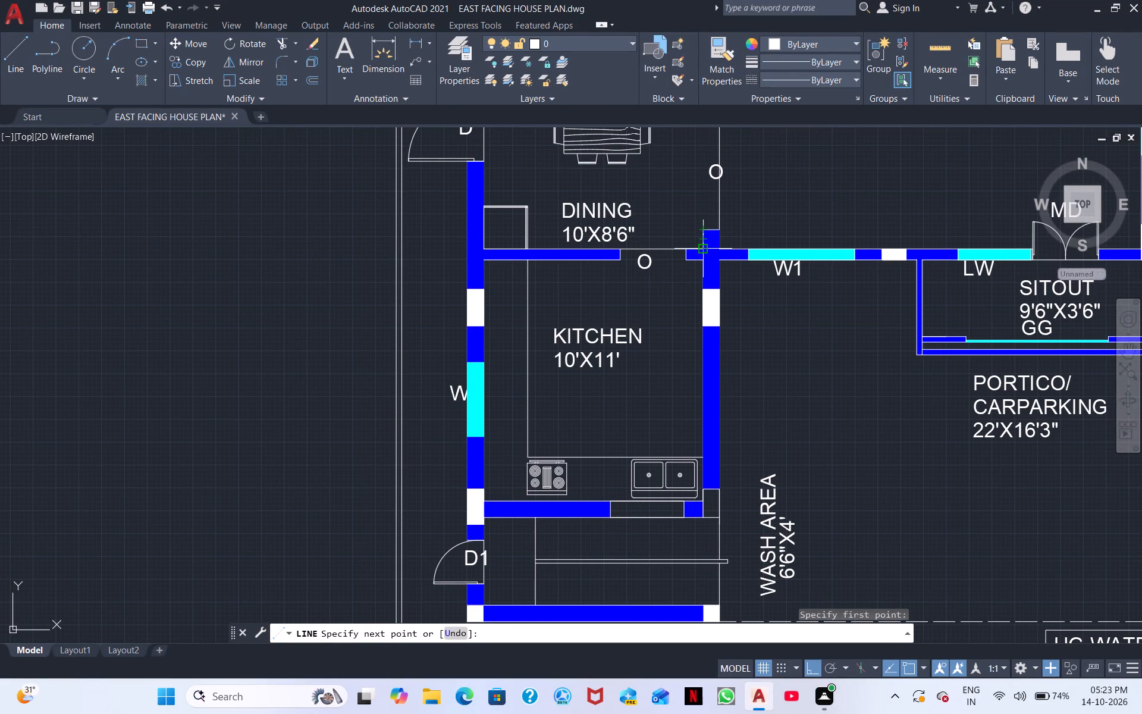
click(701, 250)
key(Escape)
key(space)
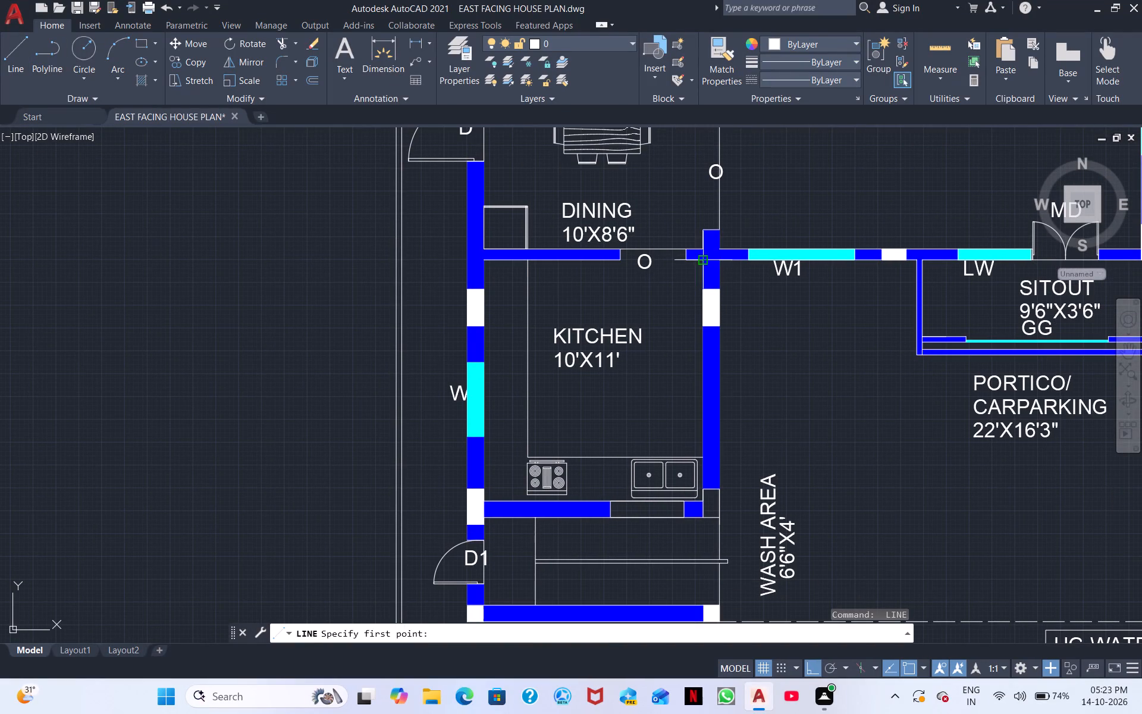
click(704, 261)
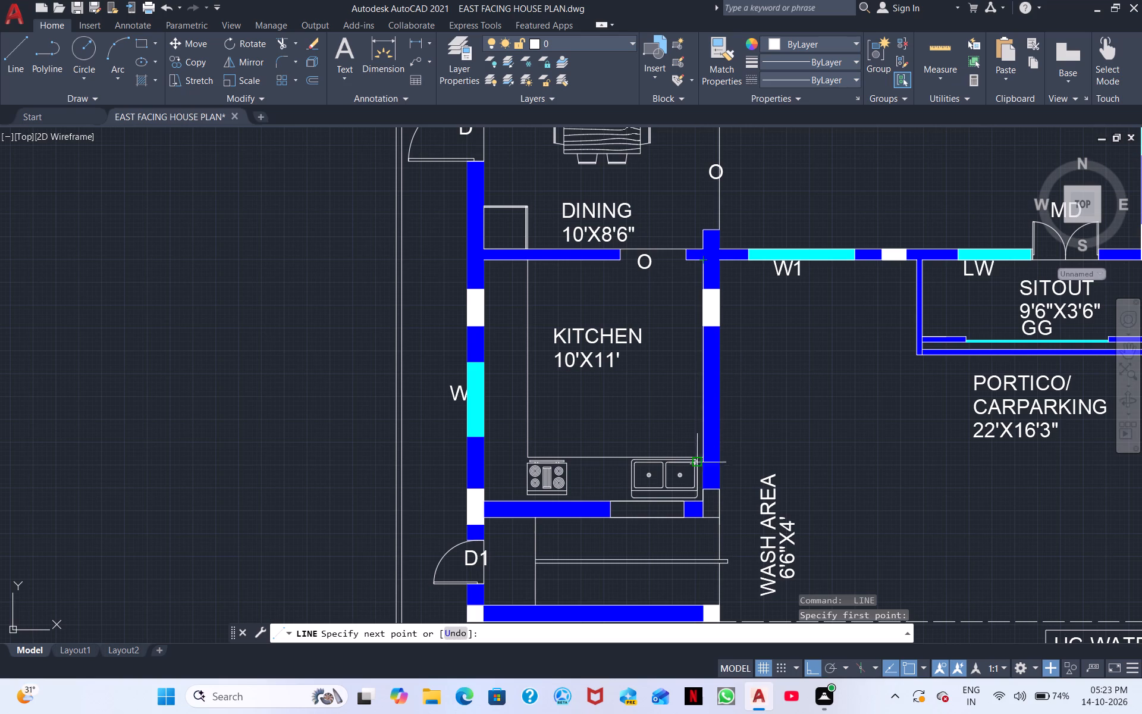
scroll(707, 490, up, 3)
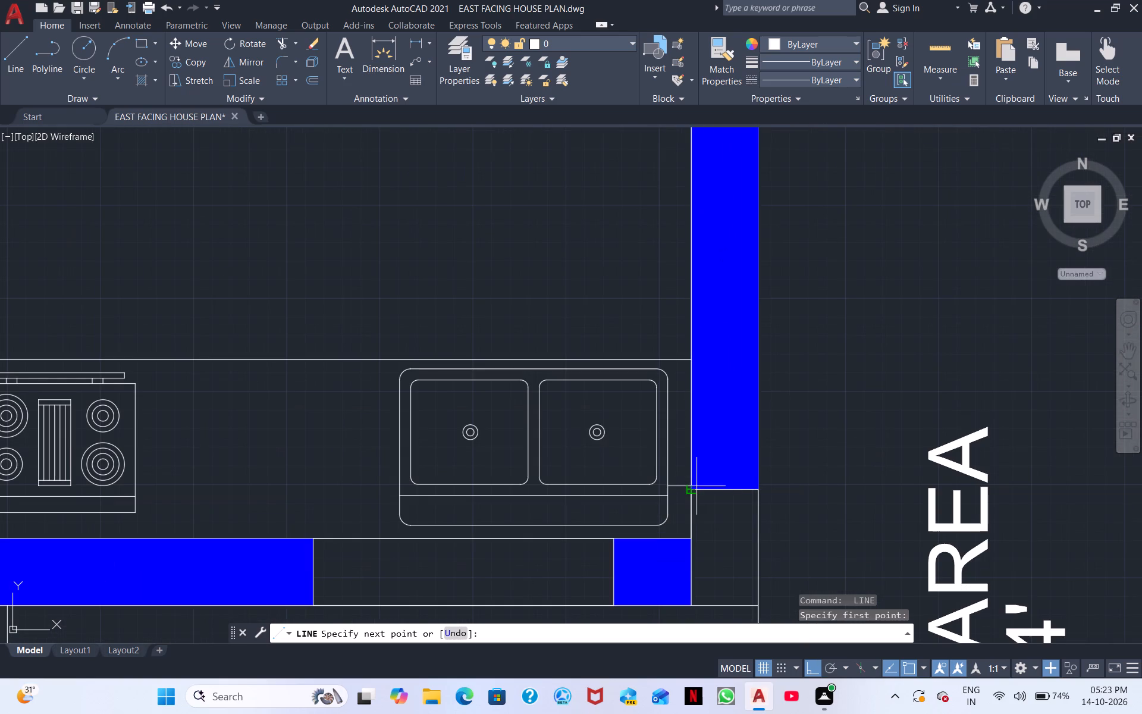
click(695, 492)
key(Escape)
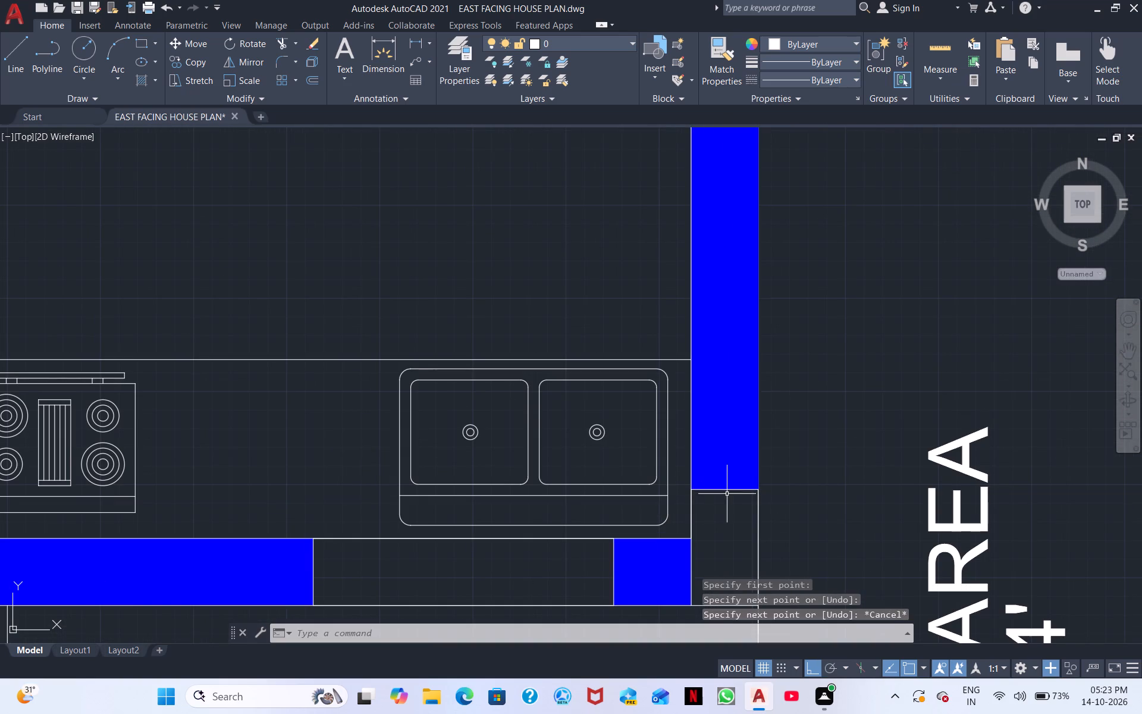
Copy the vertical line below the kitchen as an 11-item array, fitted across to the outer wall line beside the wash area.
scroll(736, 441, down, 2)
middle_drag(776, 433, 828, 330)
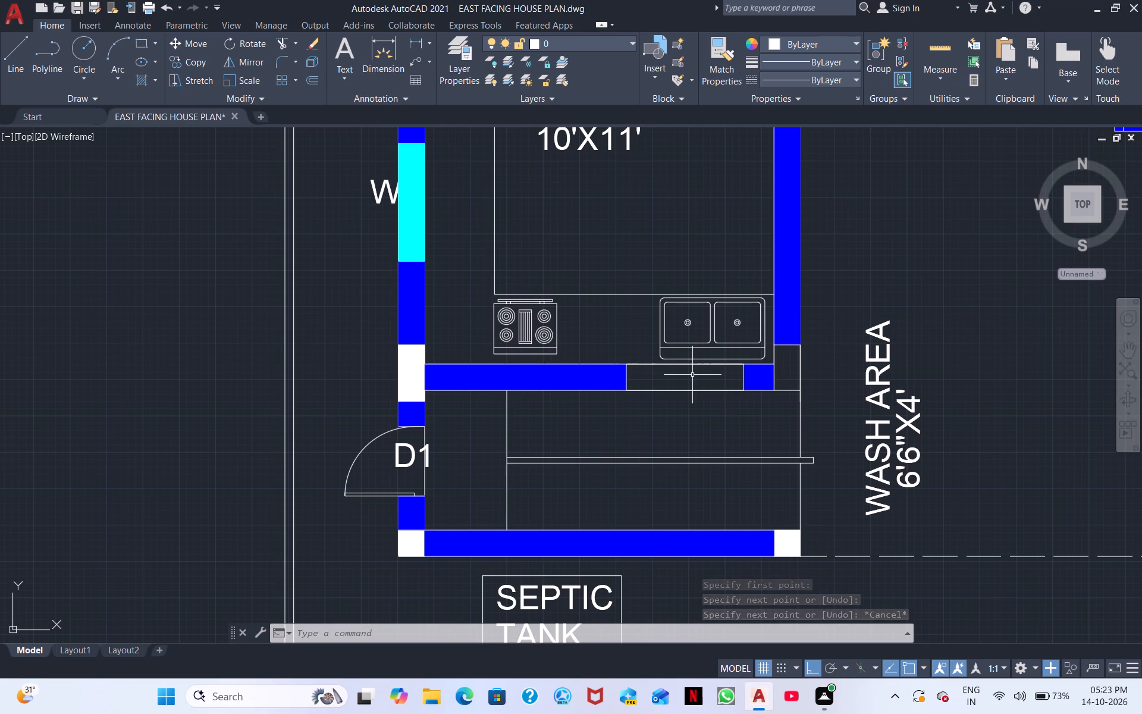
click(507, 441)
right_click(507, 441)
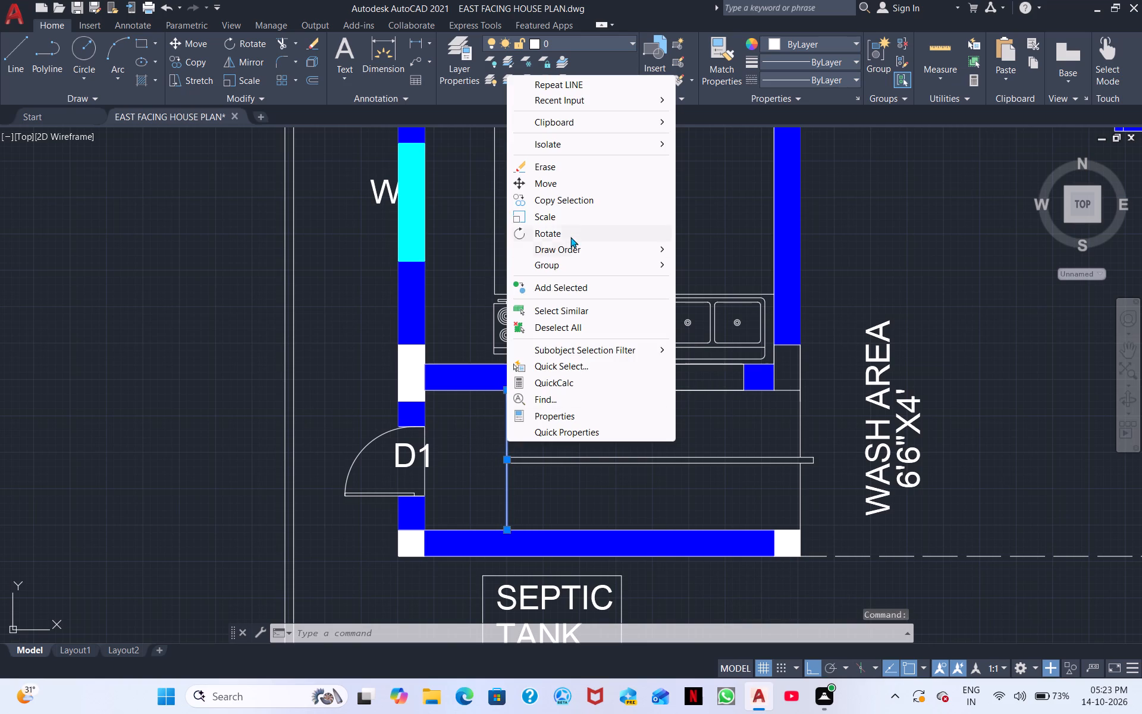
click(569, 205)
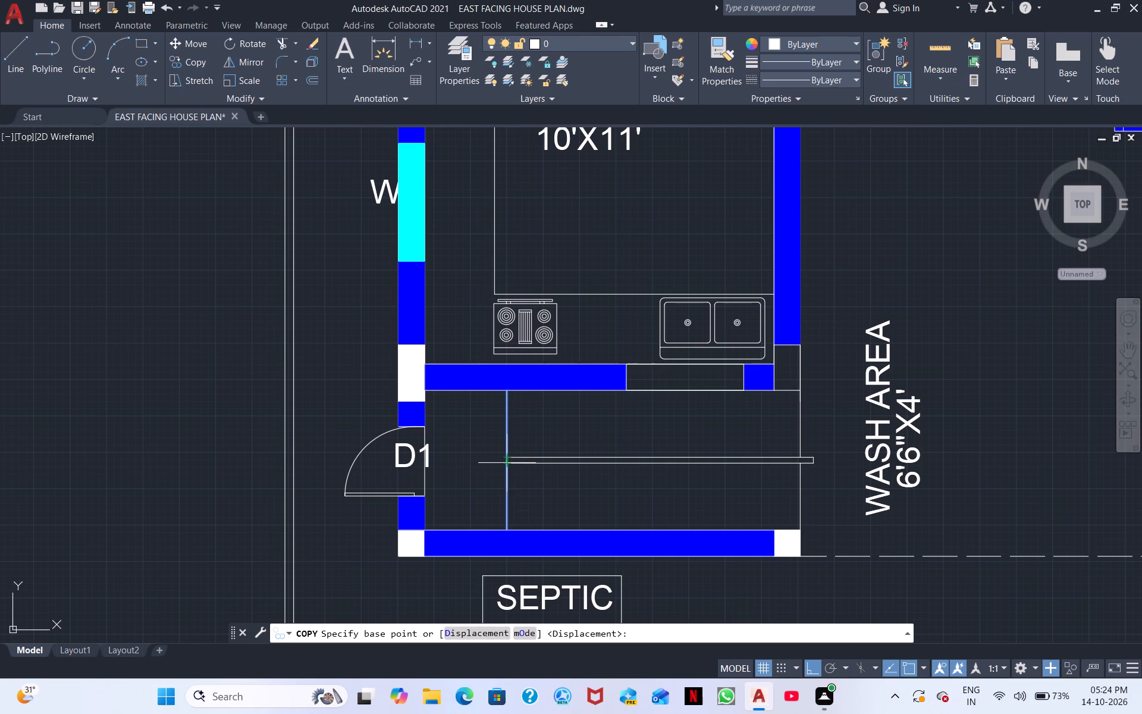
click(506, 455)
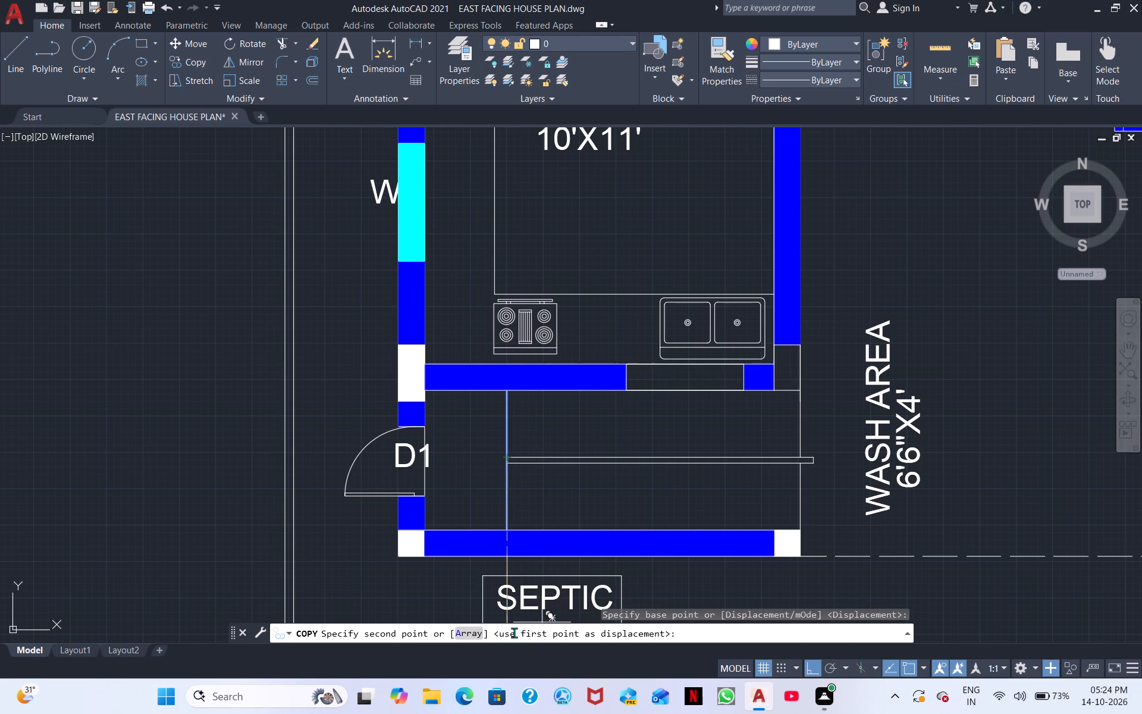
click(468, 635)
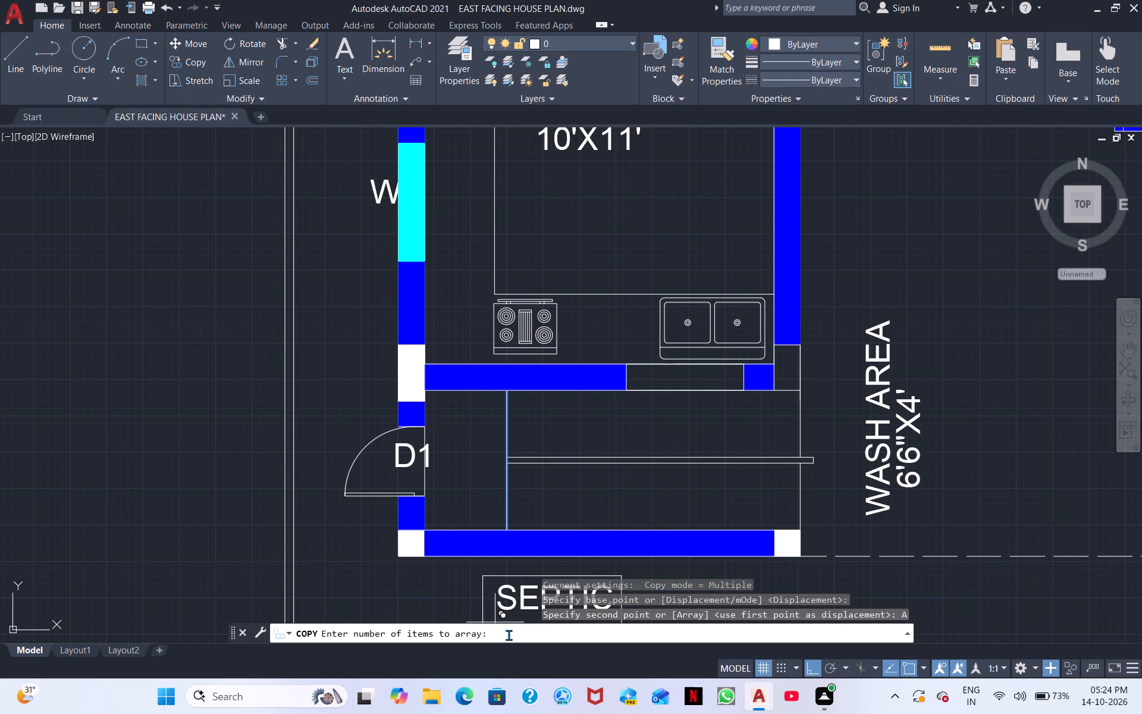
text(11)
key(space)
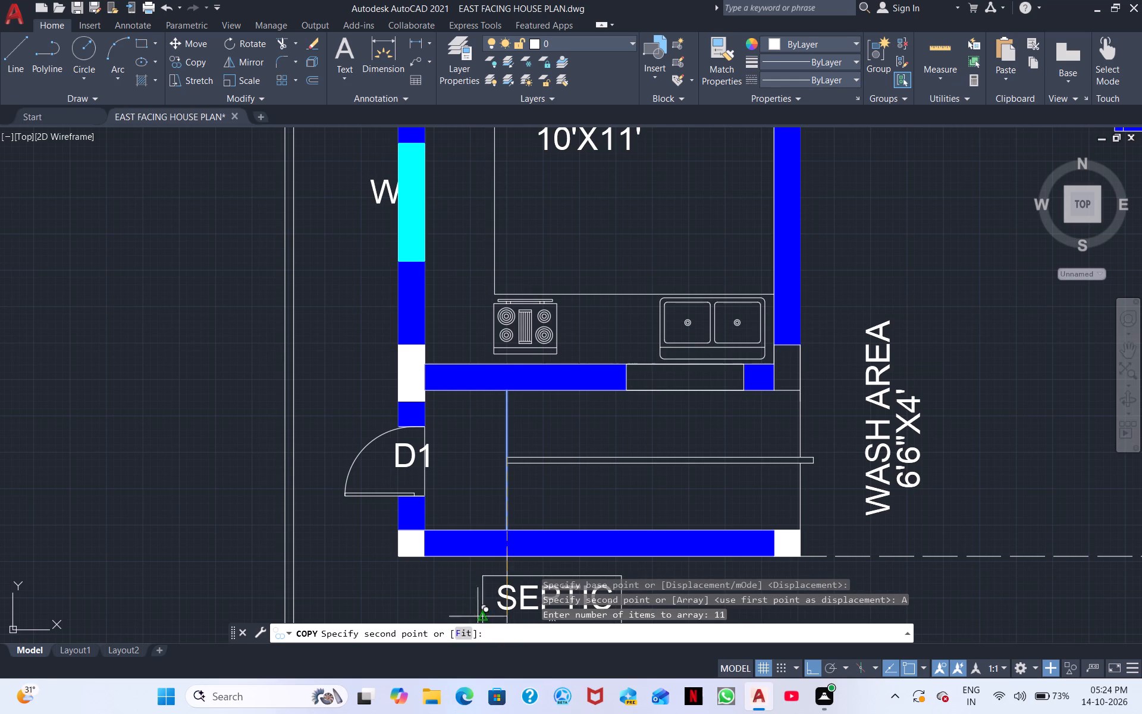
click(468, 634)
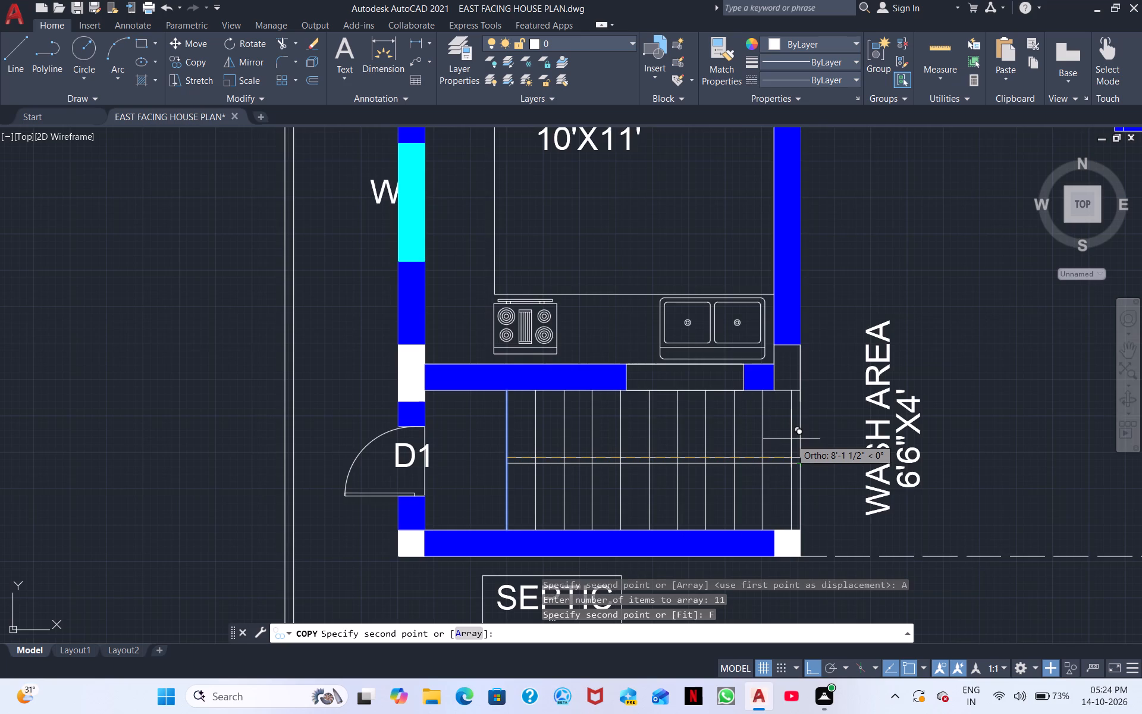
scroll(793, 438, up, 1)
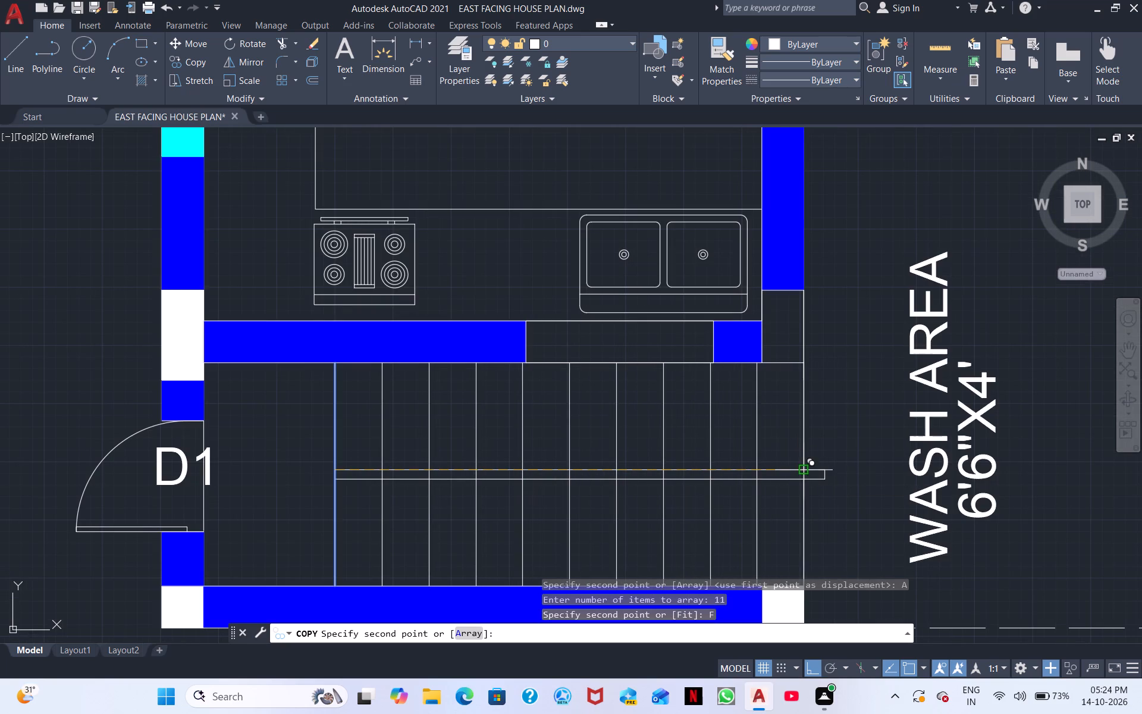
click(802, 466)
key(Escape)
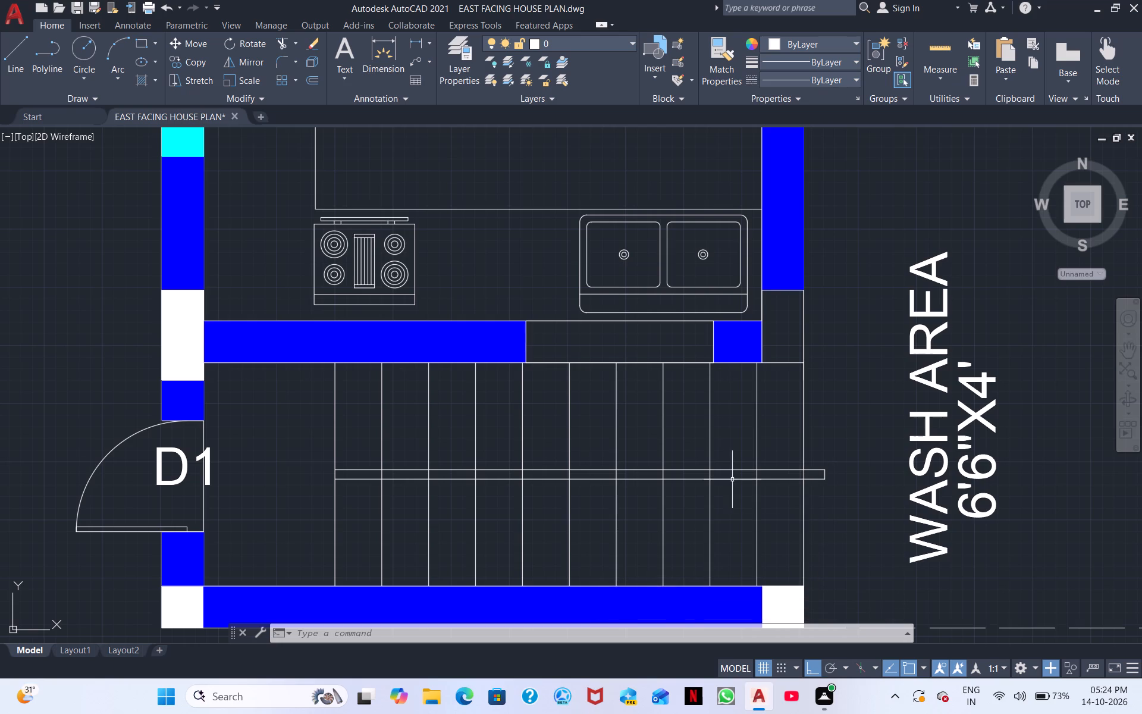
Move the outermost vertical line about 9" toward the WASH AREA label, beyond the closed end of the parallel lines.
click(804, 431)
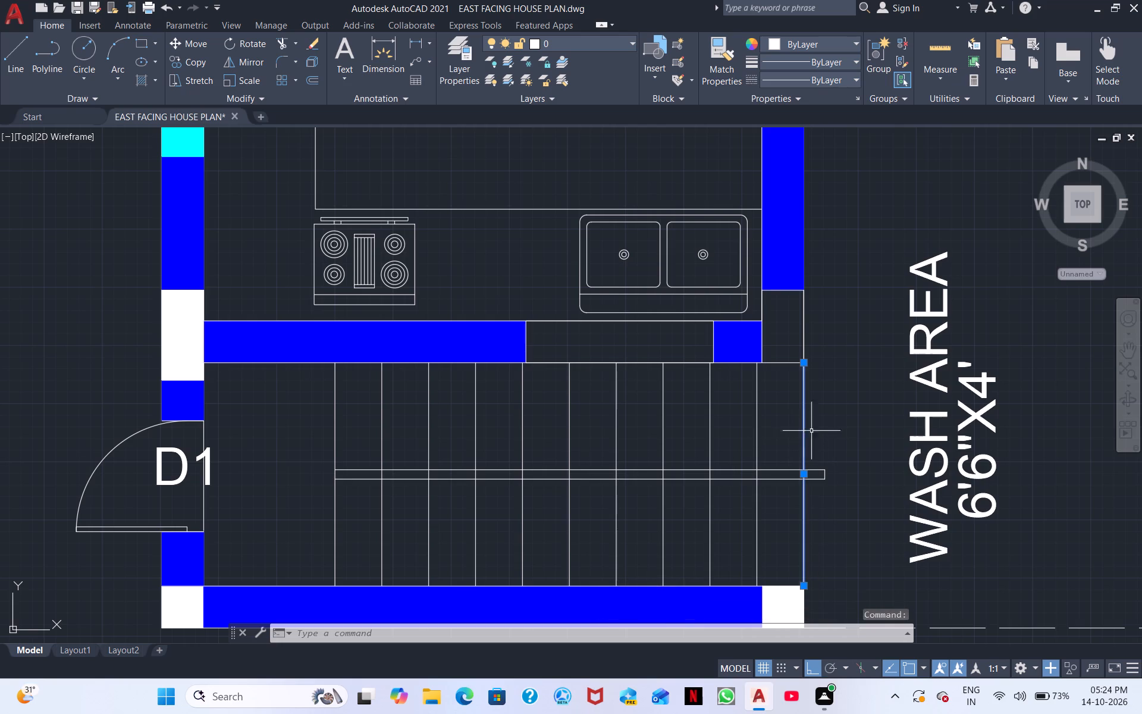
click(802, 474)
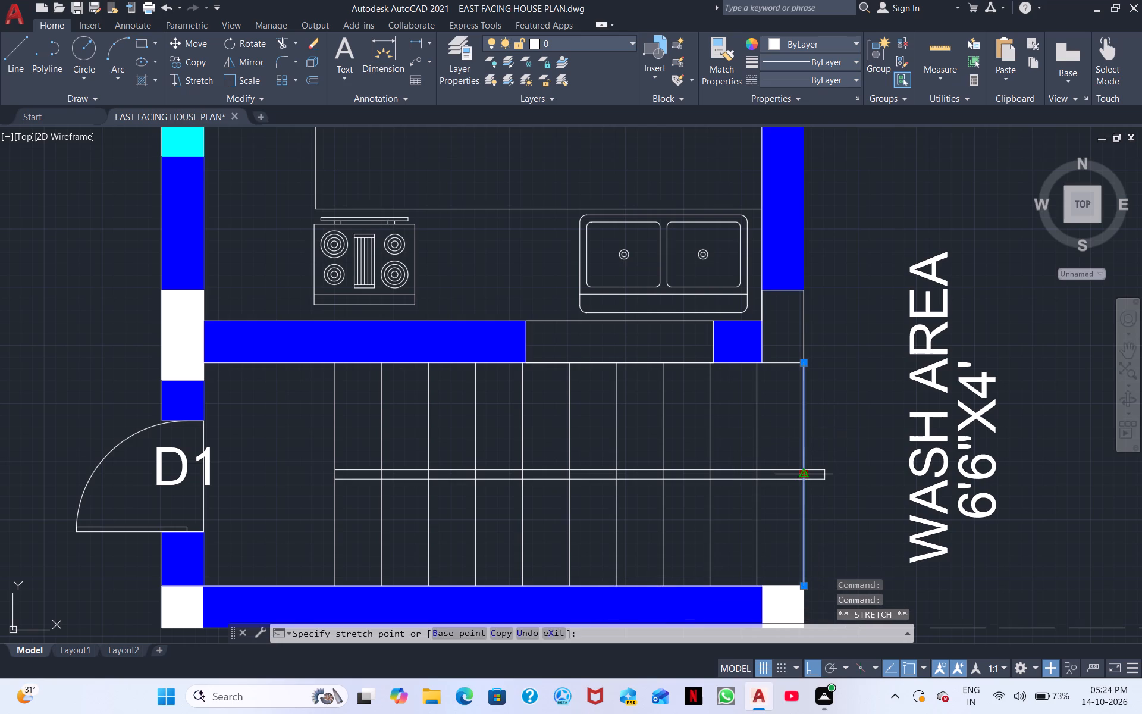
click(848, 471)
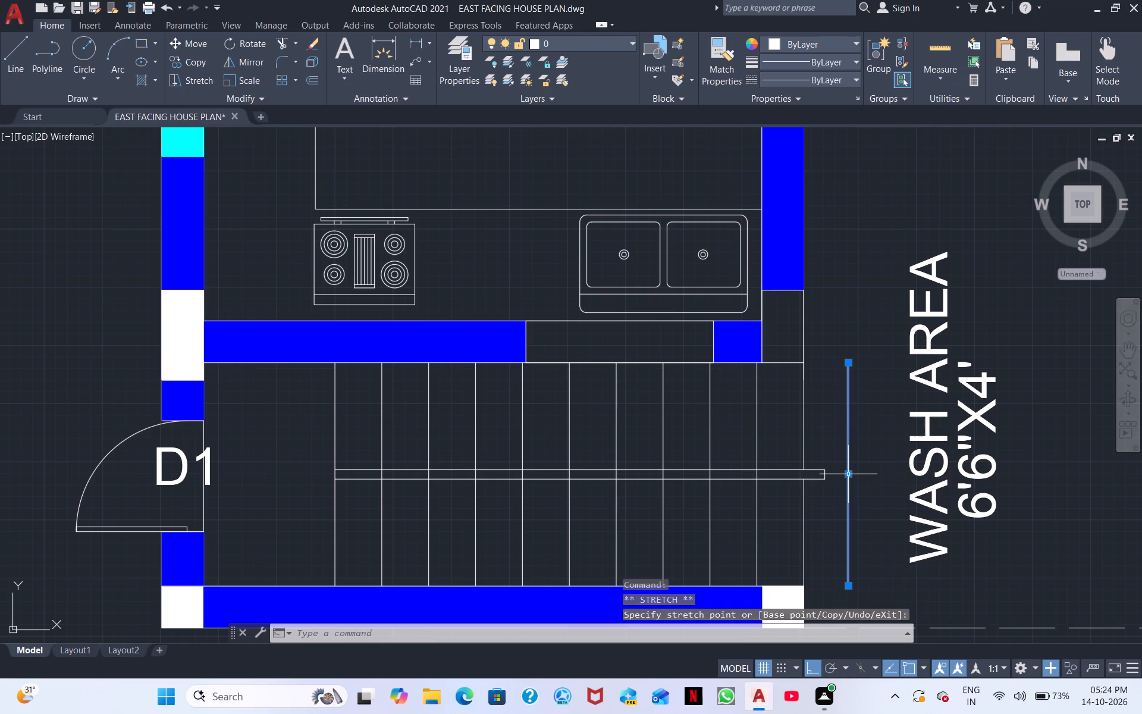
scroll(846, 483, down, 1)
middle_drag(846, 486, 834, 462)
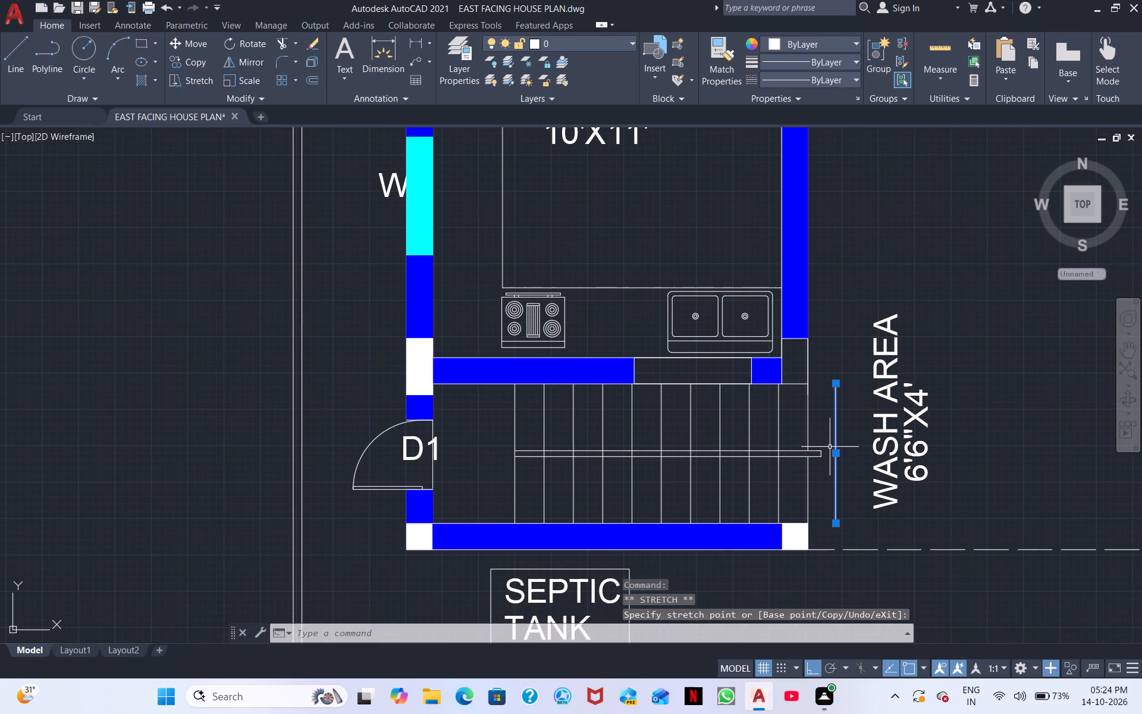
scroll(830, 446, up, 2)
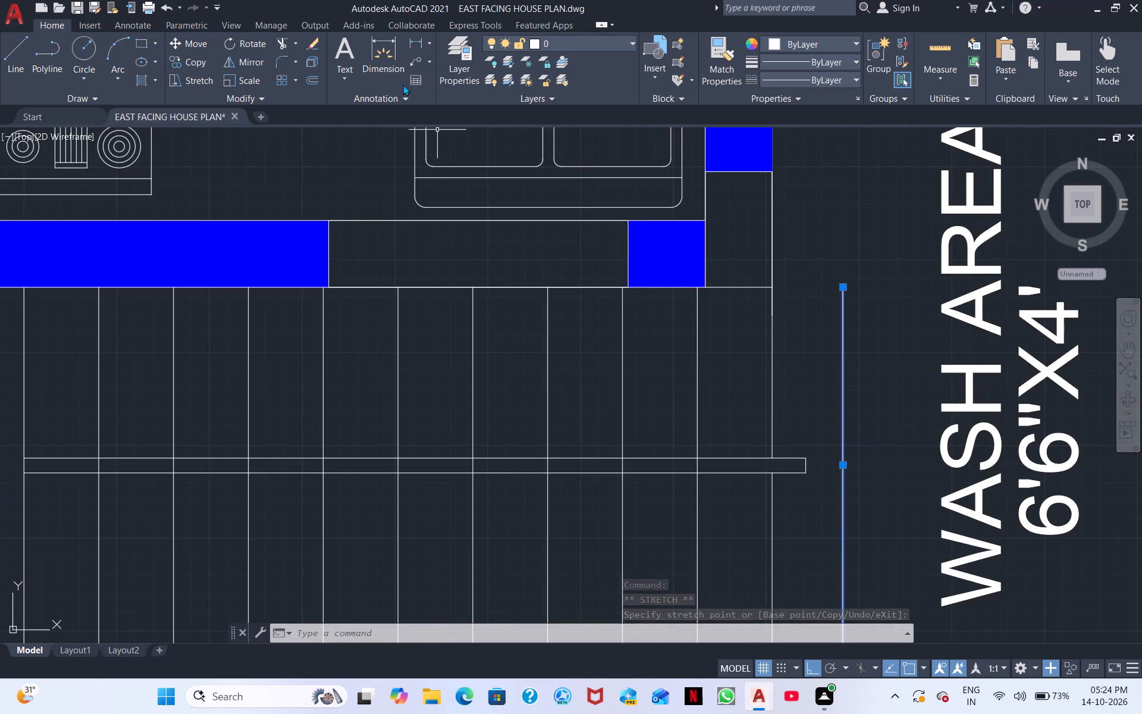
key(Escape)
Trim off the closed end of the stair divider's parallel lines and extend both lines to the outermost vertical line.
click(284, 42)
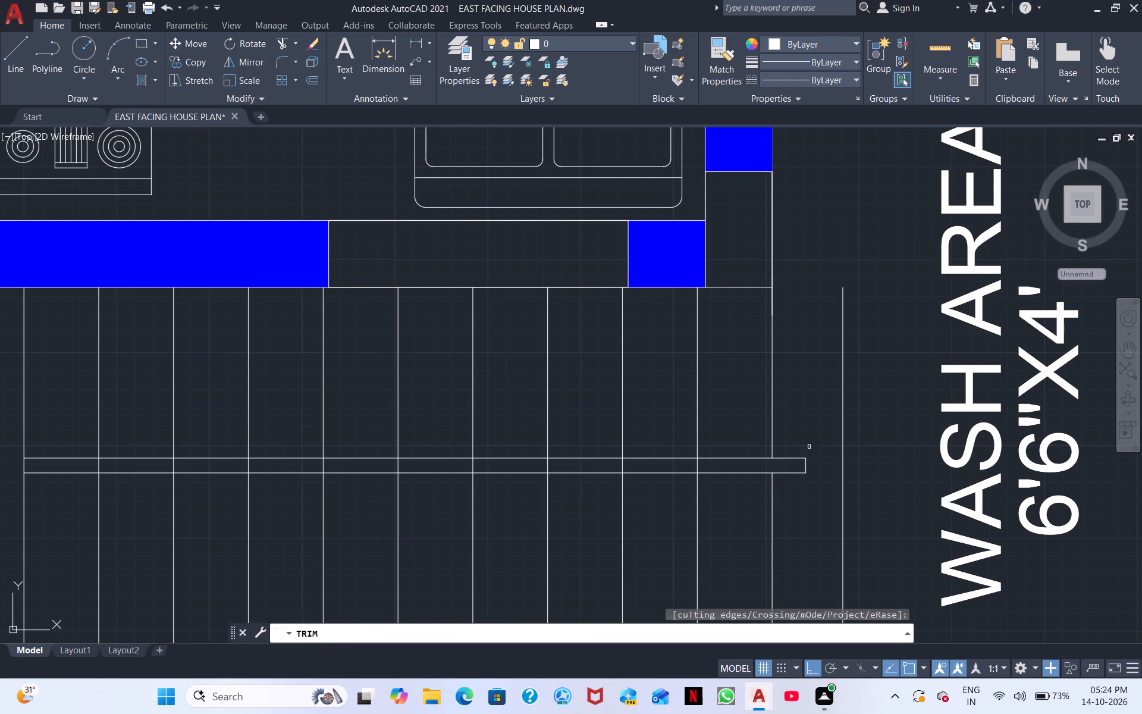
click(804, 465)
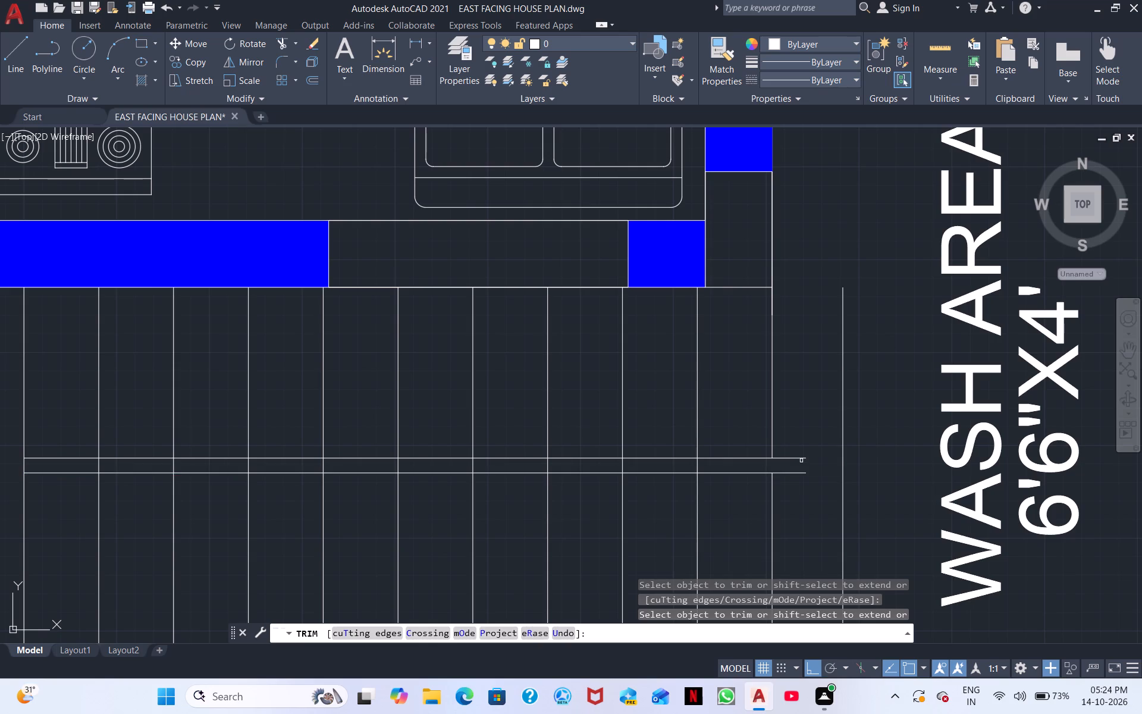
shift+click(803, 460)
shift+click(805, 474)
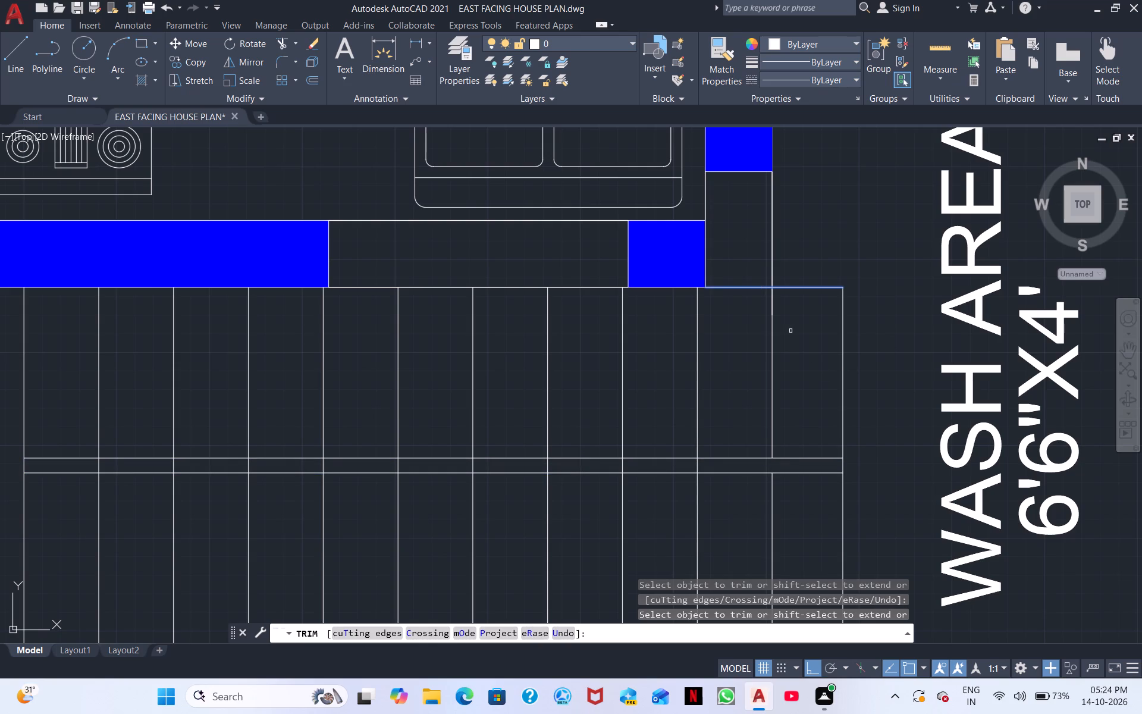
Draw a horizontal line joining the outermost vertical line's lower end to the inner corner of the white column below the stairs.
middle_drag(852, 397, 789, 134)
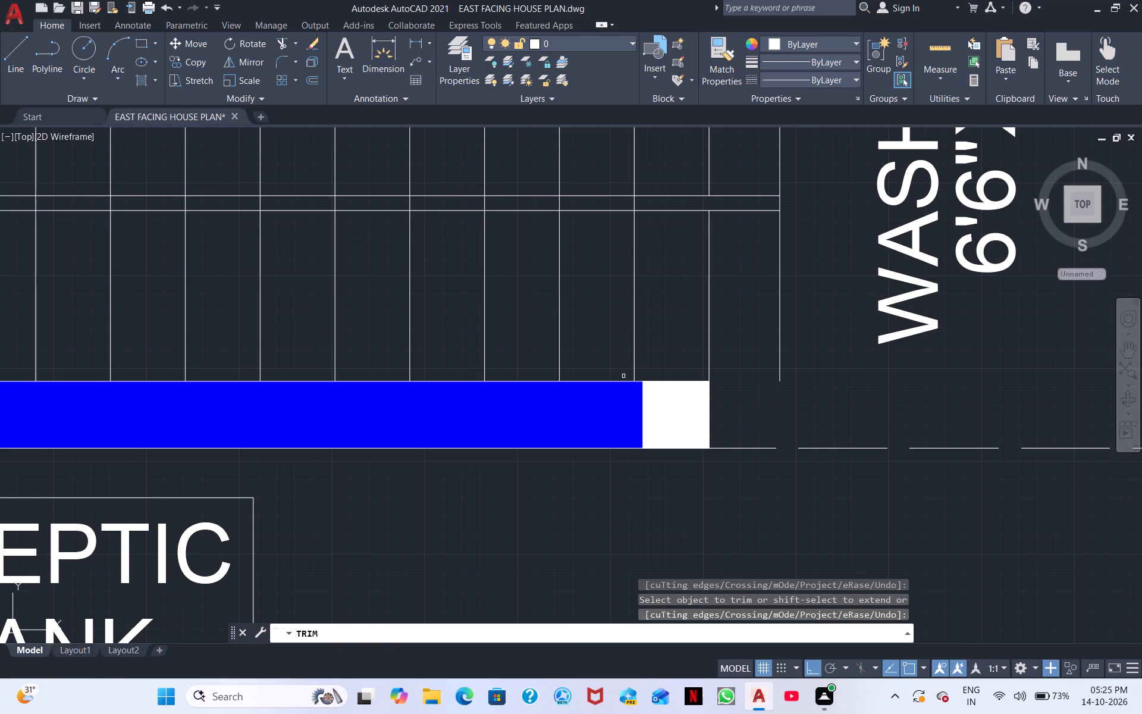
click(13, 55)
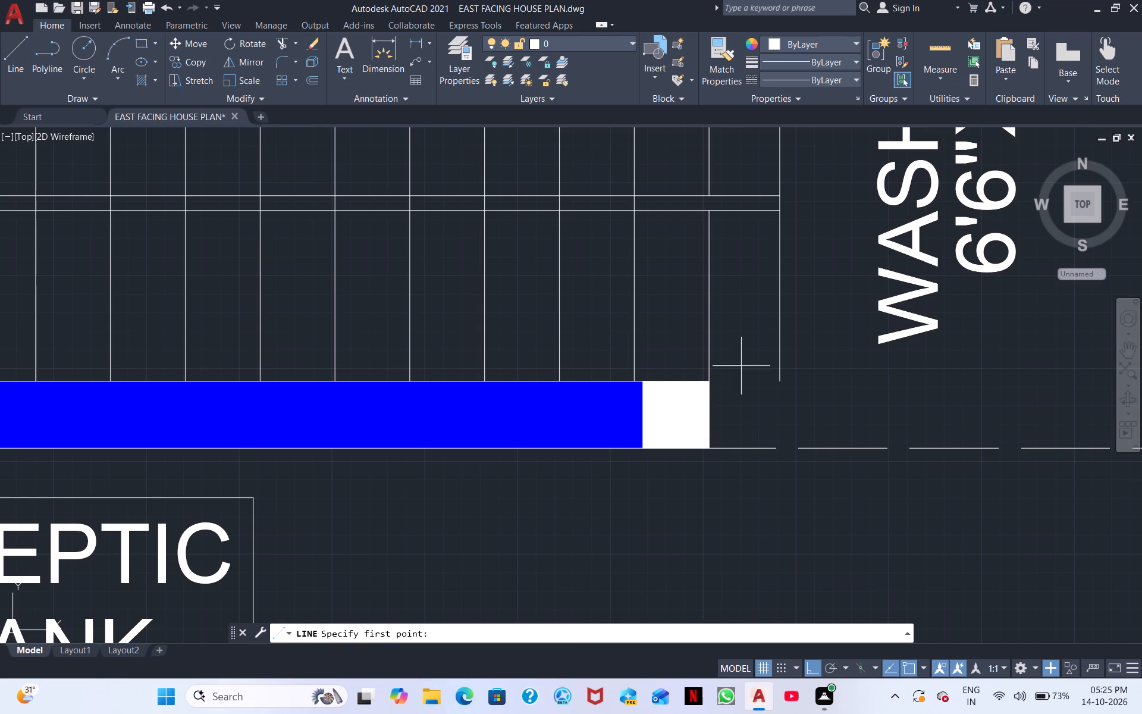
click(783, 378)
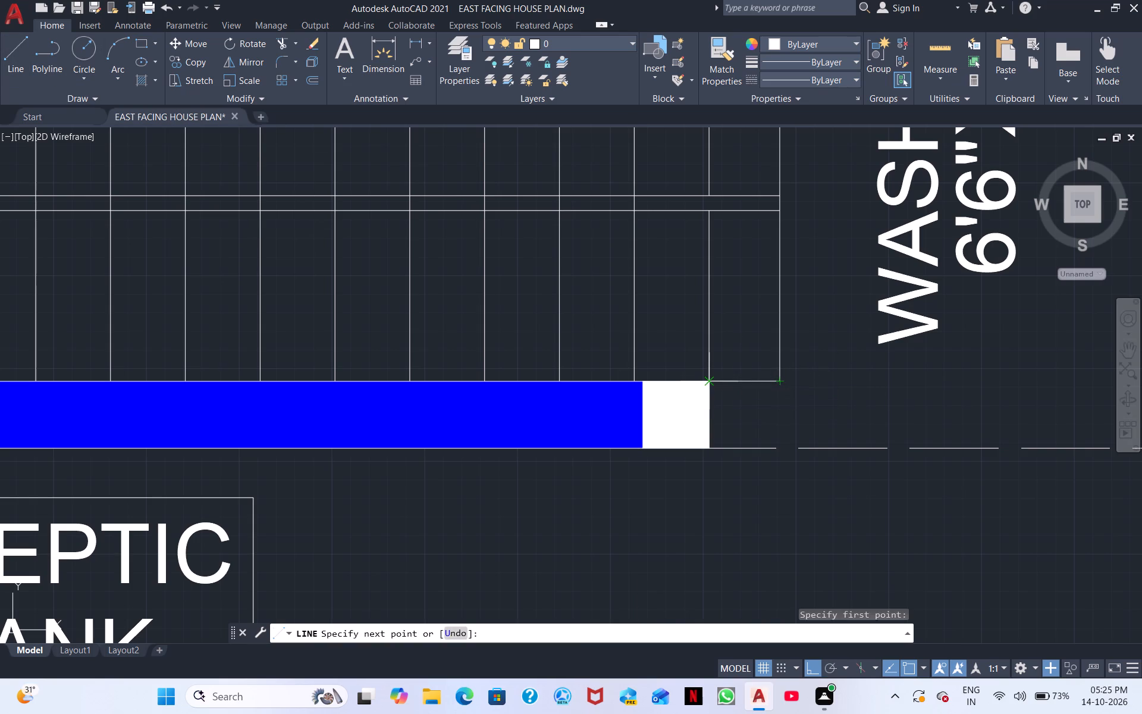
click(710, 383)
click(783, 380)
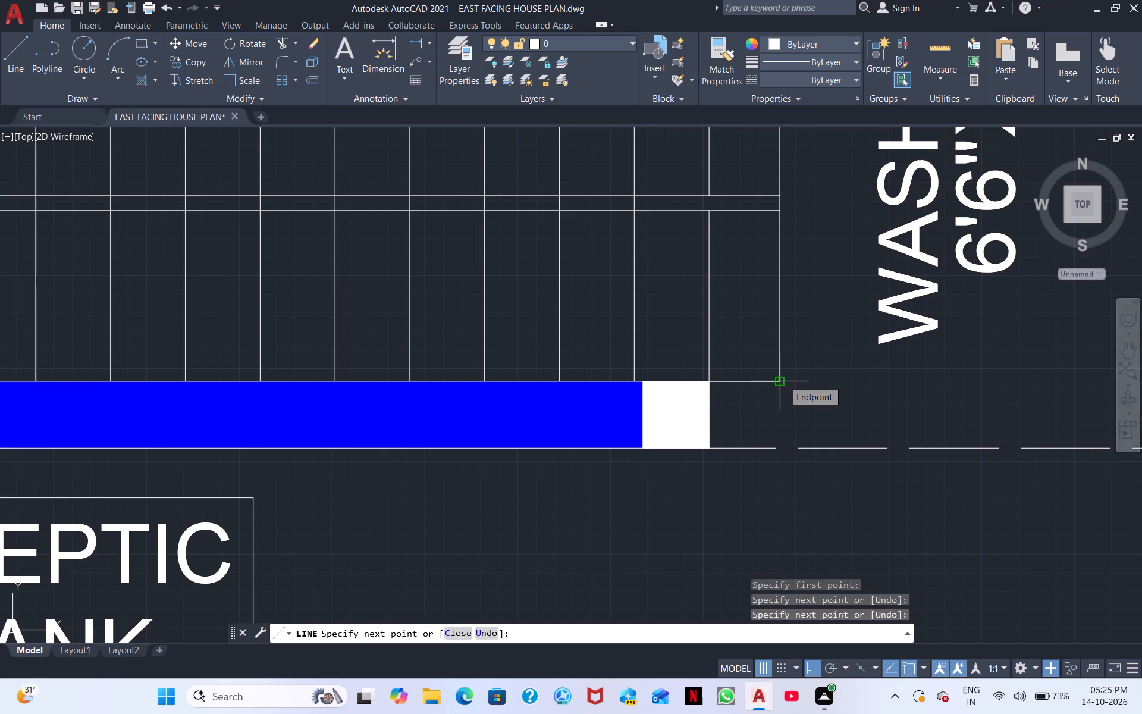
key(Escape)
Erase the duplicate segment overlapping the new horizontal line beside the white column.
click(758, 383)
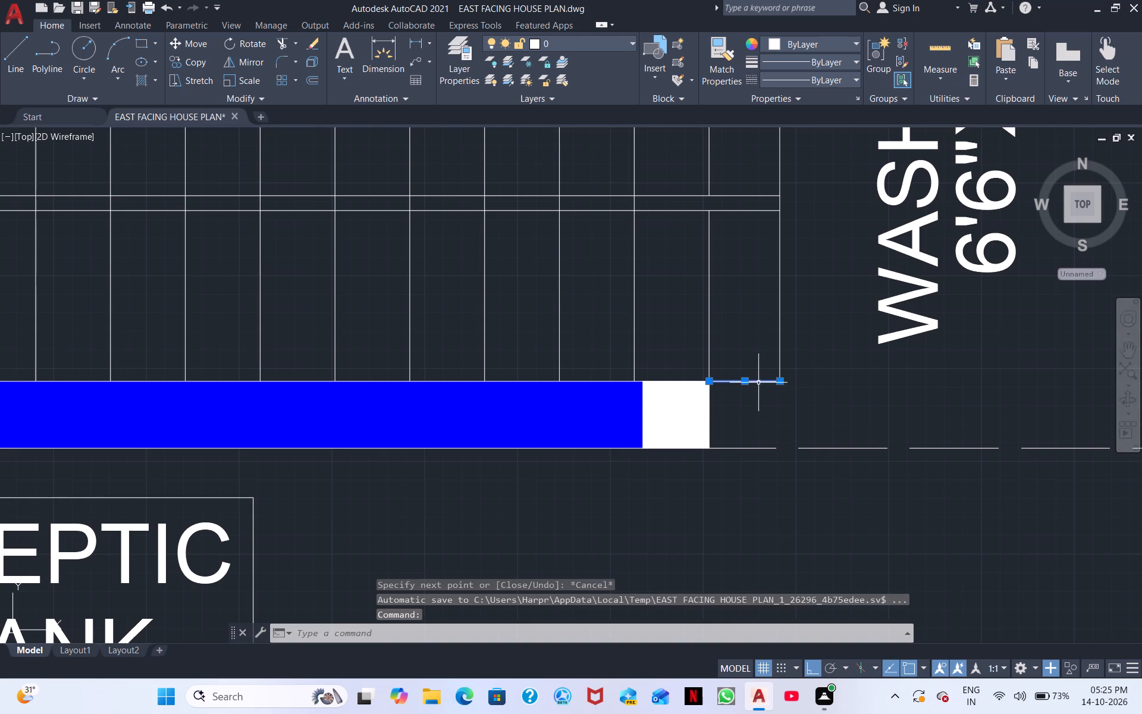
right_click(758, 383)
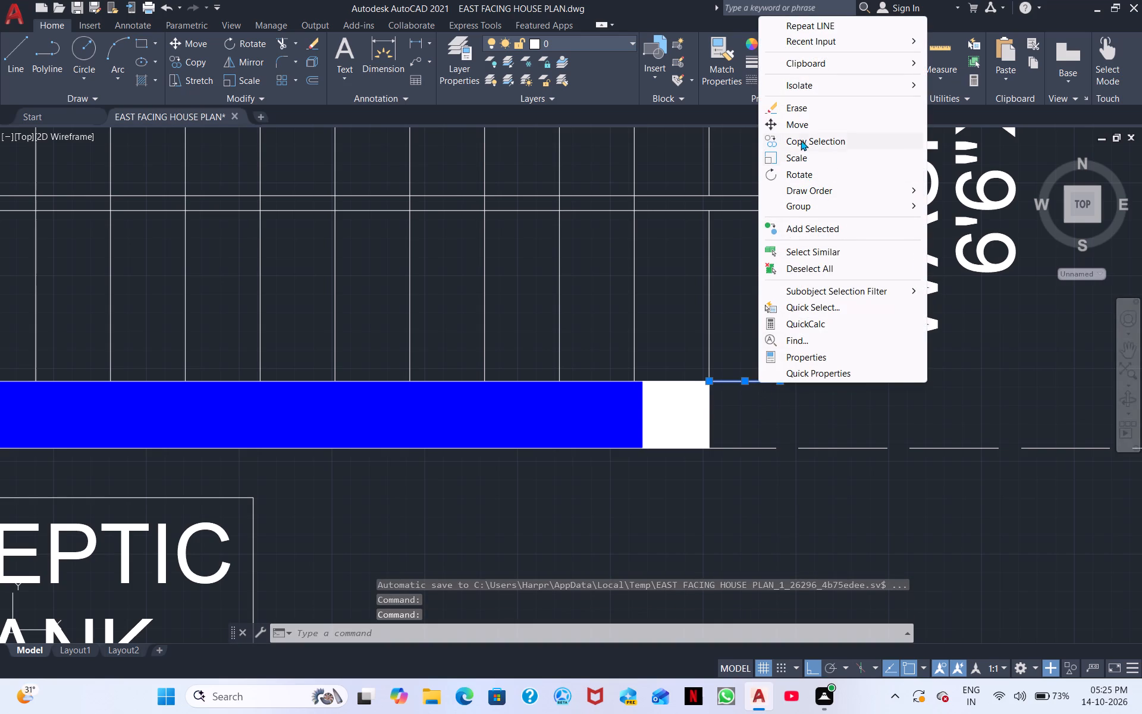
click(802, 105)
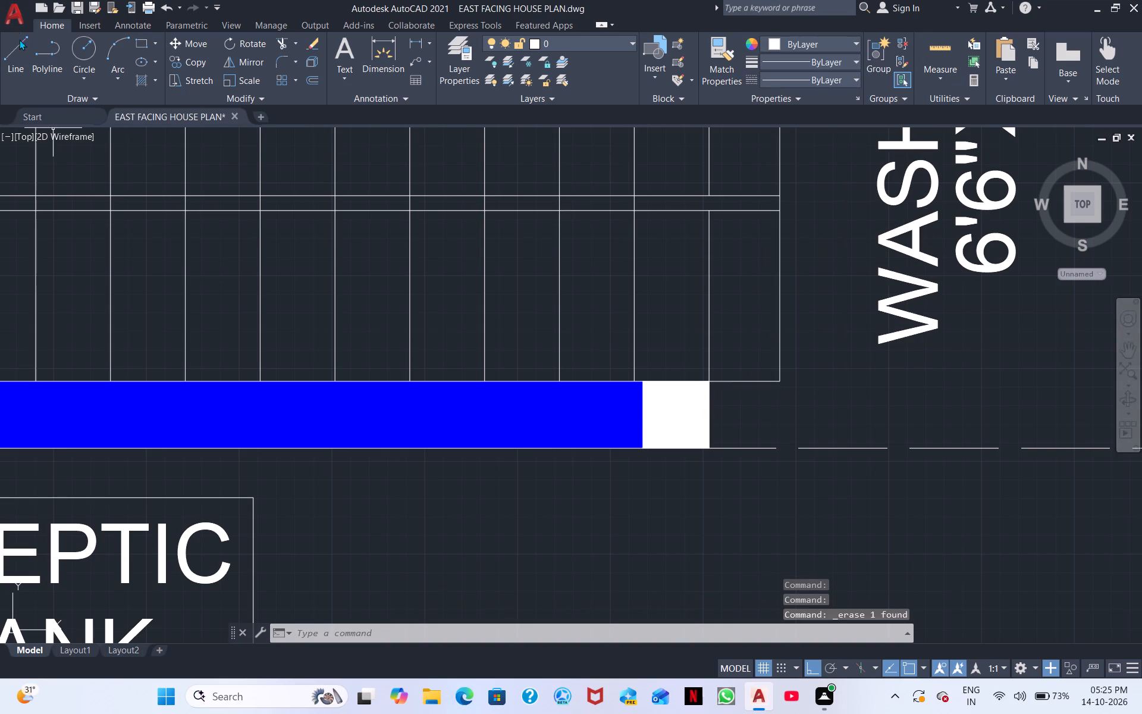
Draw a vertical line from the outer end of that horizontal line down to the wall's outer line beside the white column.
click(21, 50)
click(780, 380)
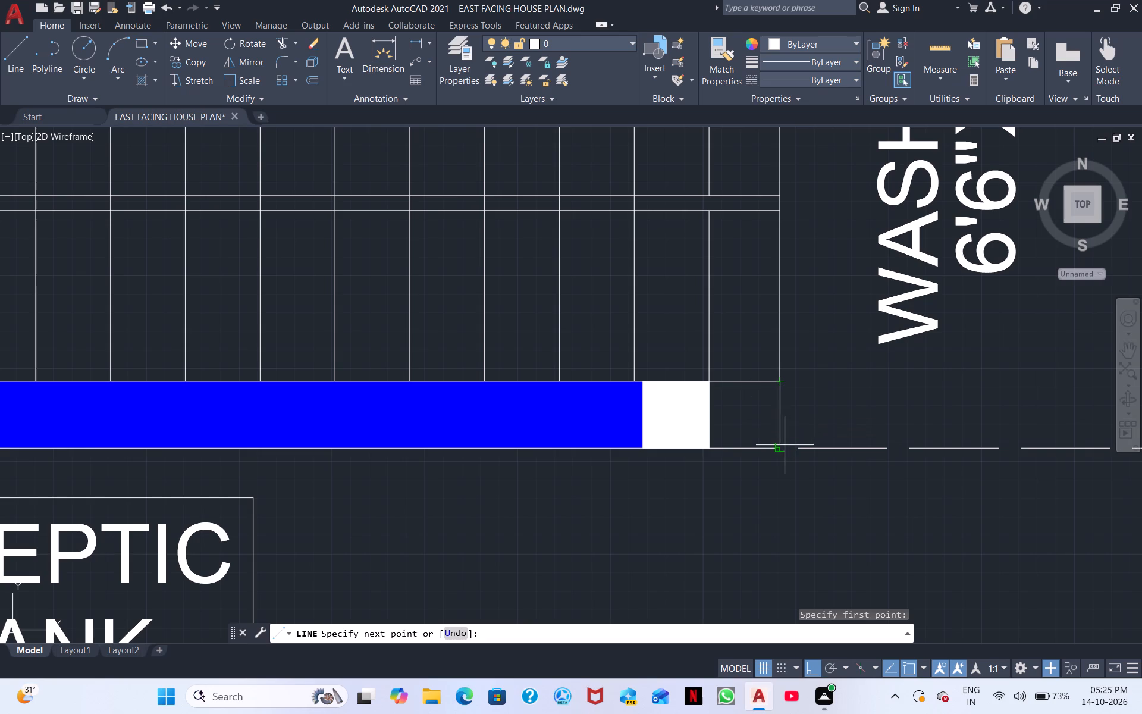
scroll(782, 449, up, 2)
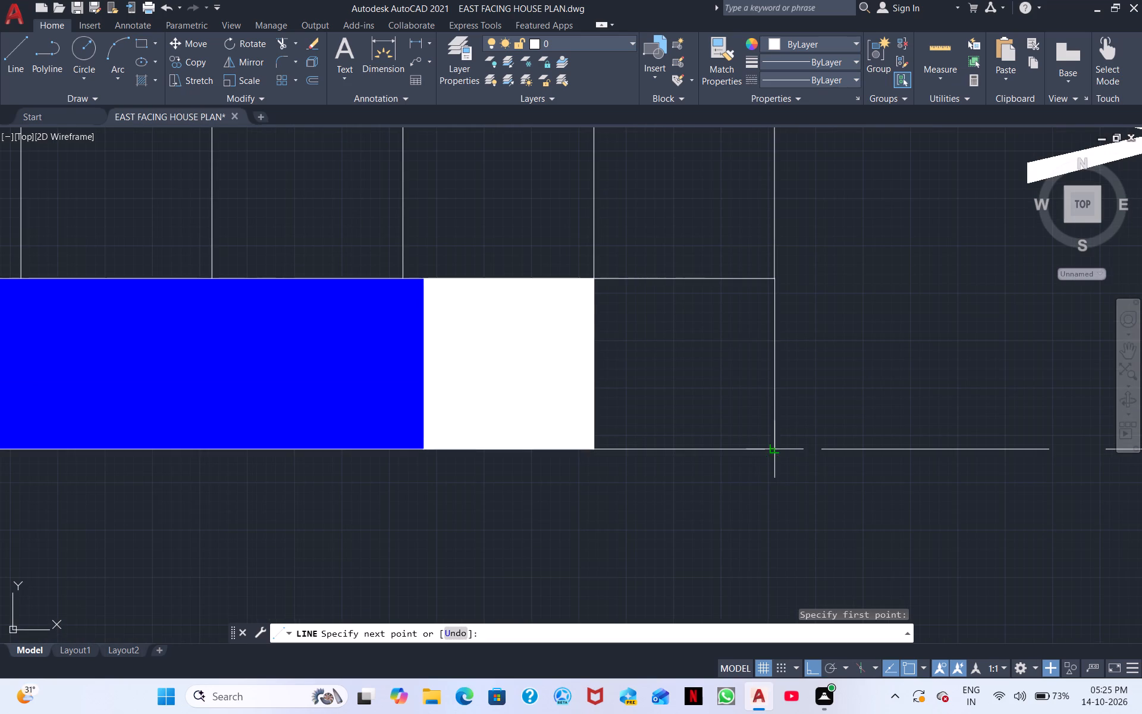
click(776, 448)
click(764, 447)
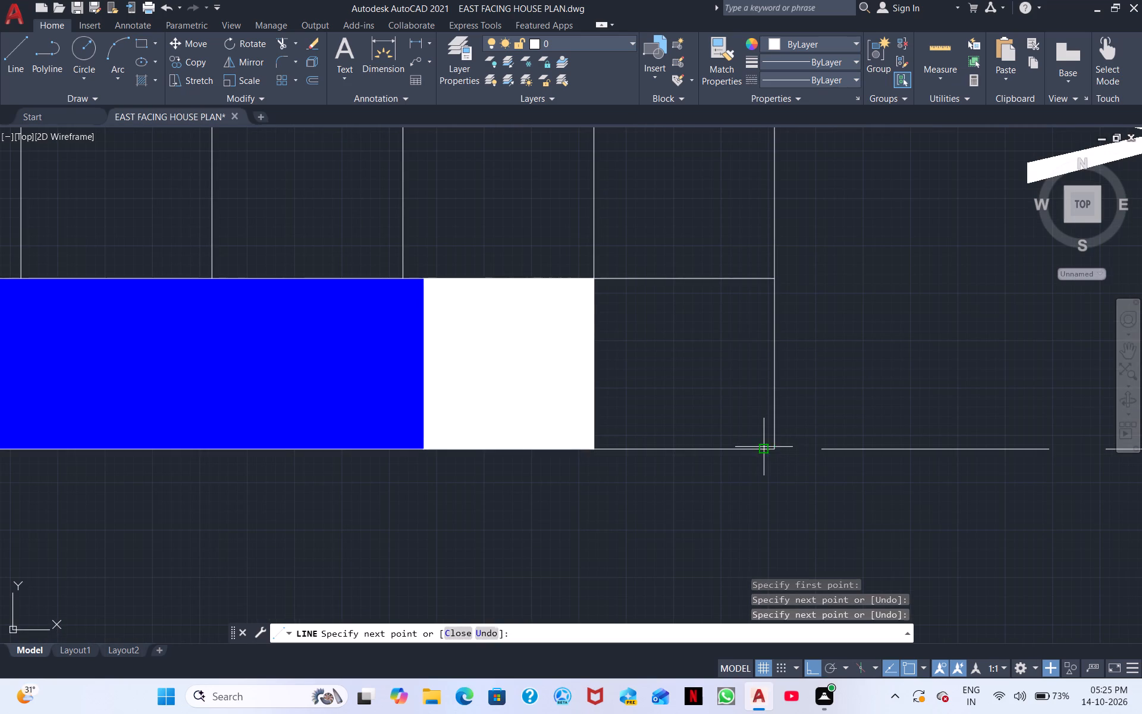
key(Escape)
Trim the outermost vertical line above the stair divider.
middle_drag(783, 427, 792, 436)
scroll(811, 425, down, 1)
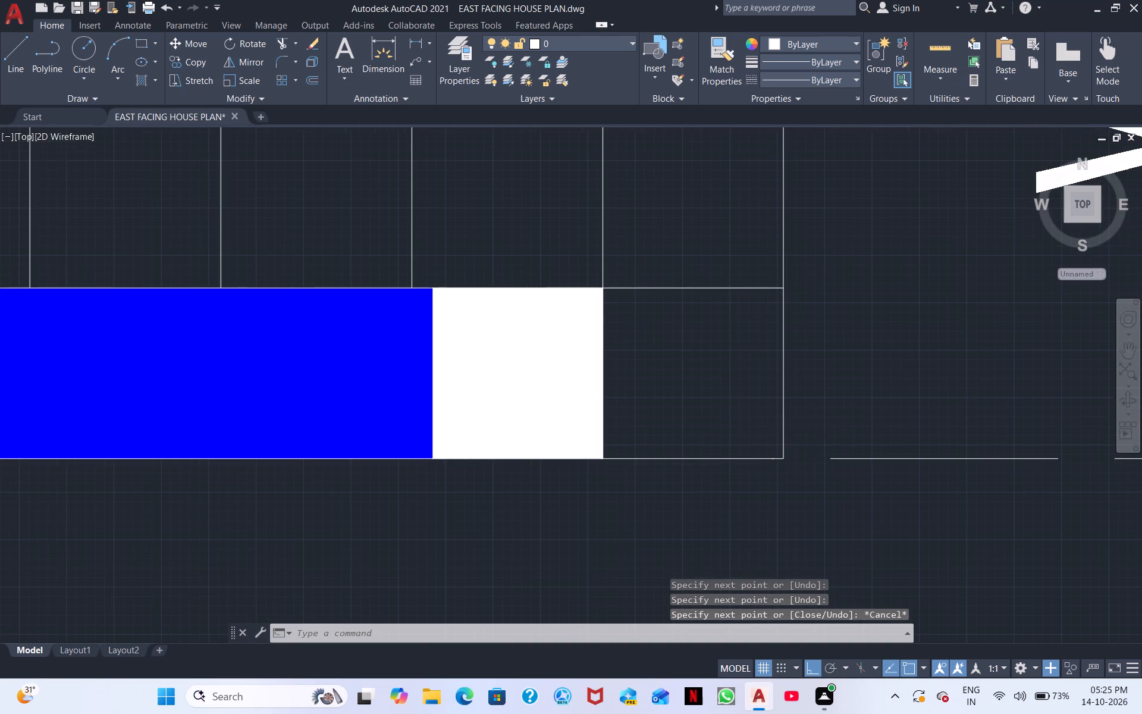
middle_drag(776, 417, 814, 556)
scroll(777, 432, down, 2)
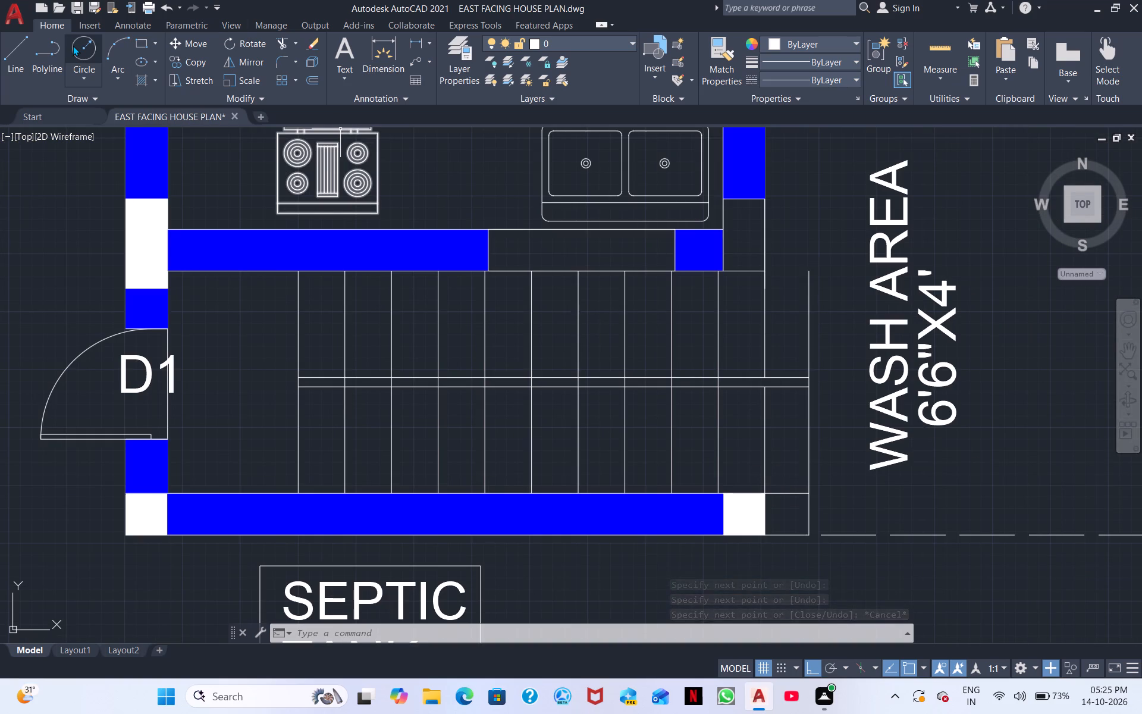
click(285, 41)
click(809, 350)
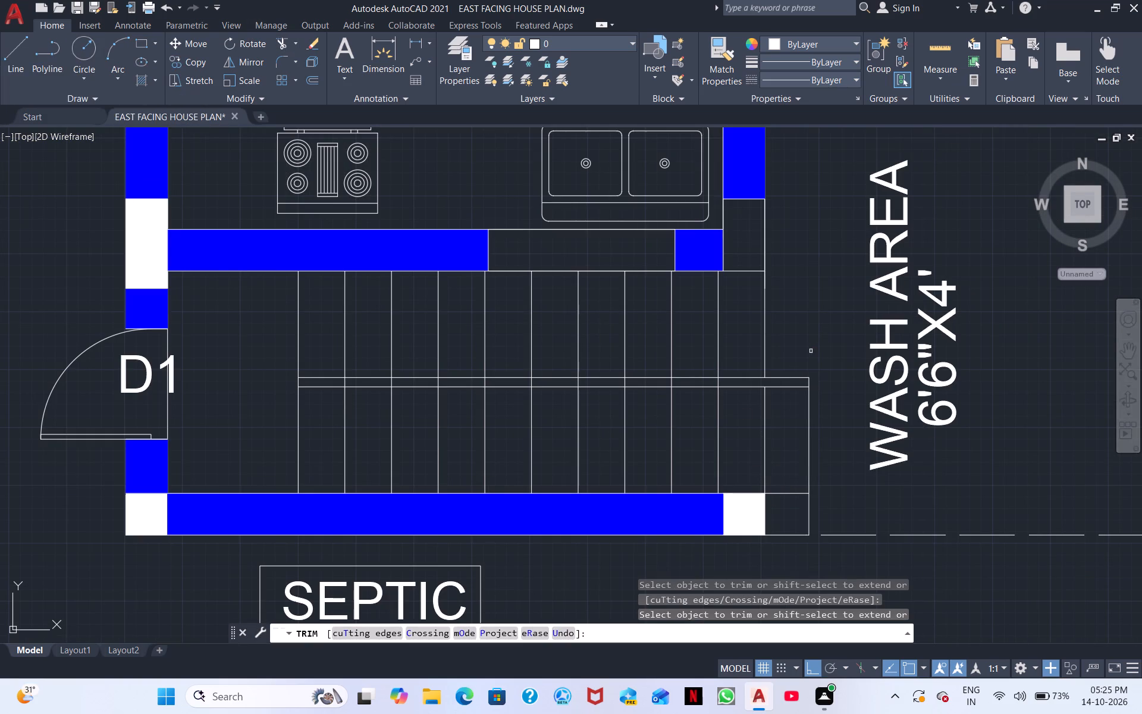
Fill the opening in the wall between the kitchen and the stairs with a solid cyan hatch.
scroll(817, 348, down, 2)
middle_drag(817, 348, 769, 331)
scroll(765, 333, up, 1)
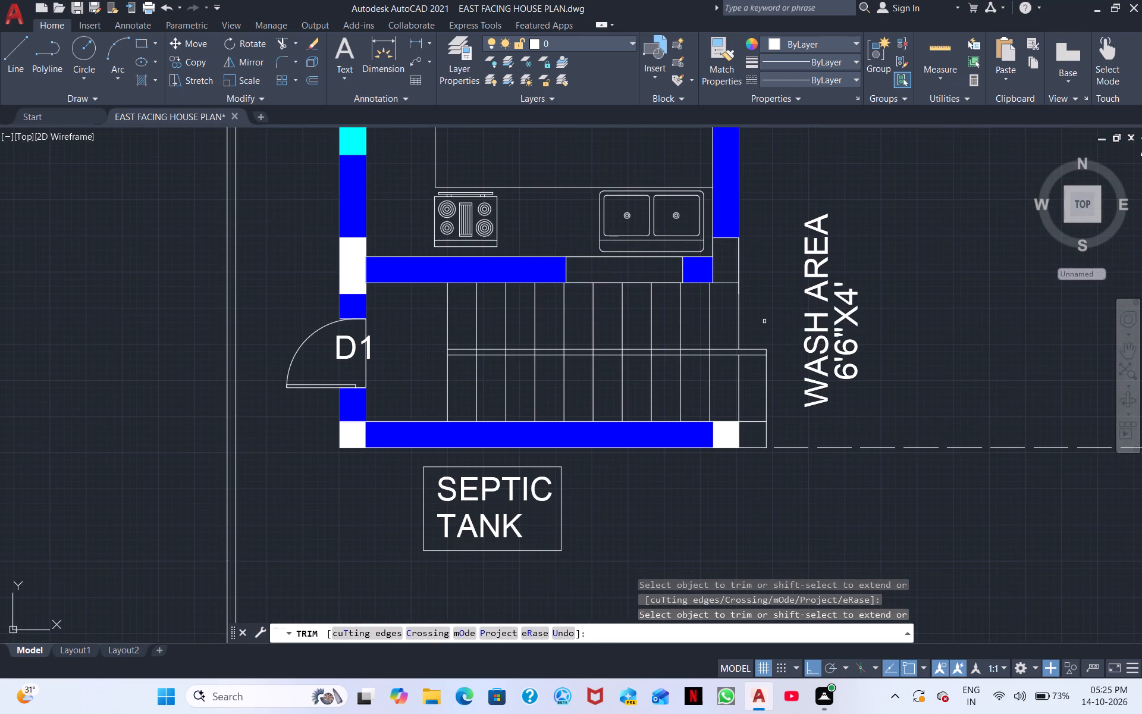
middle_drag(764, 319, 796, 338)
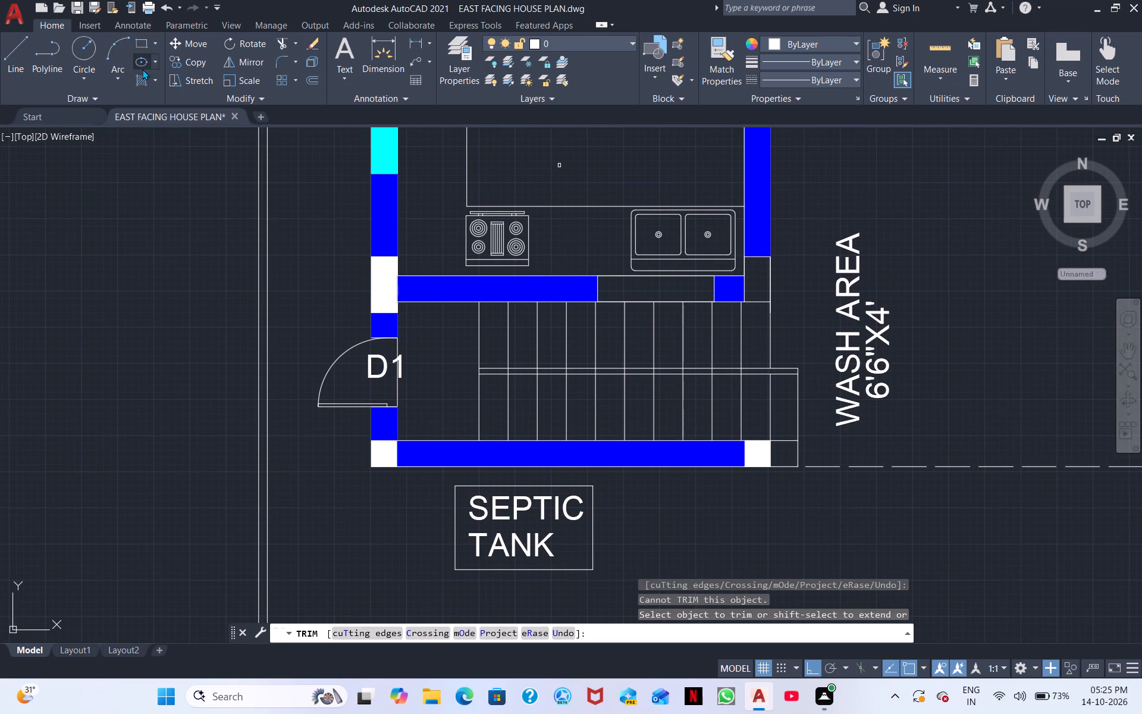
click(143, 73)
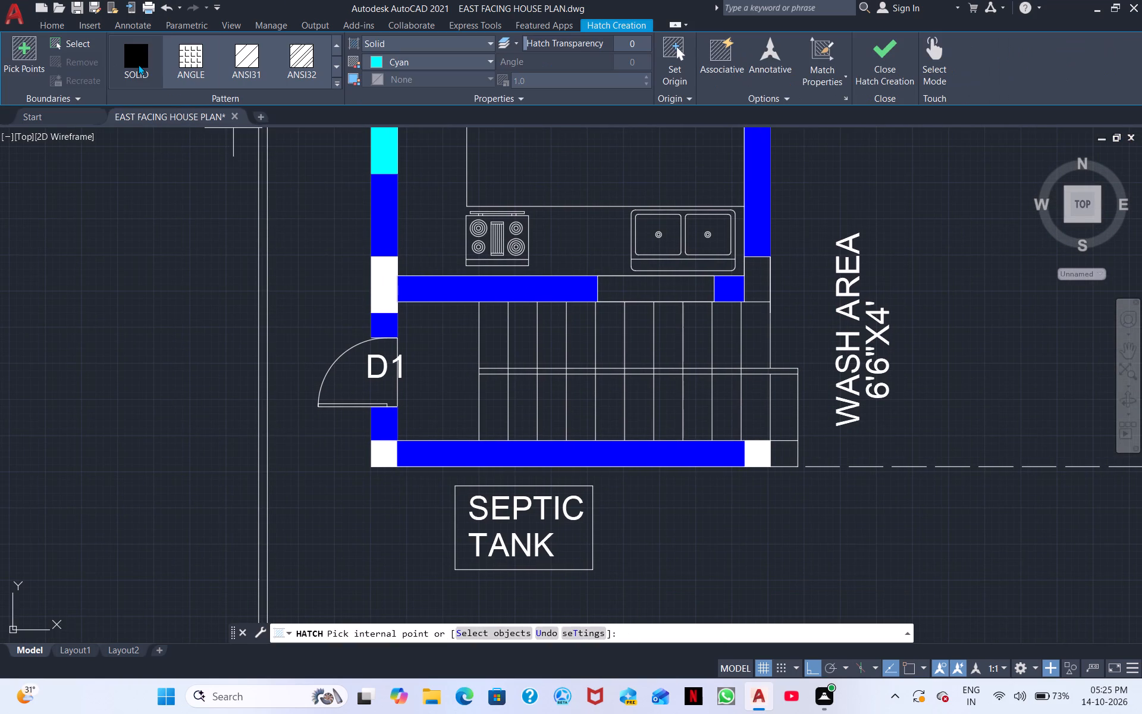
click(138, 64)
click(400, 56)
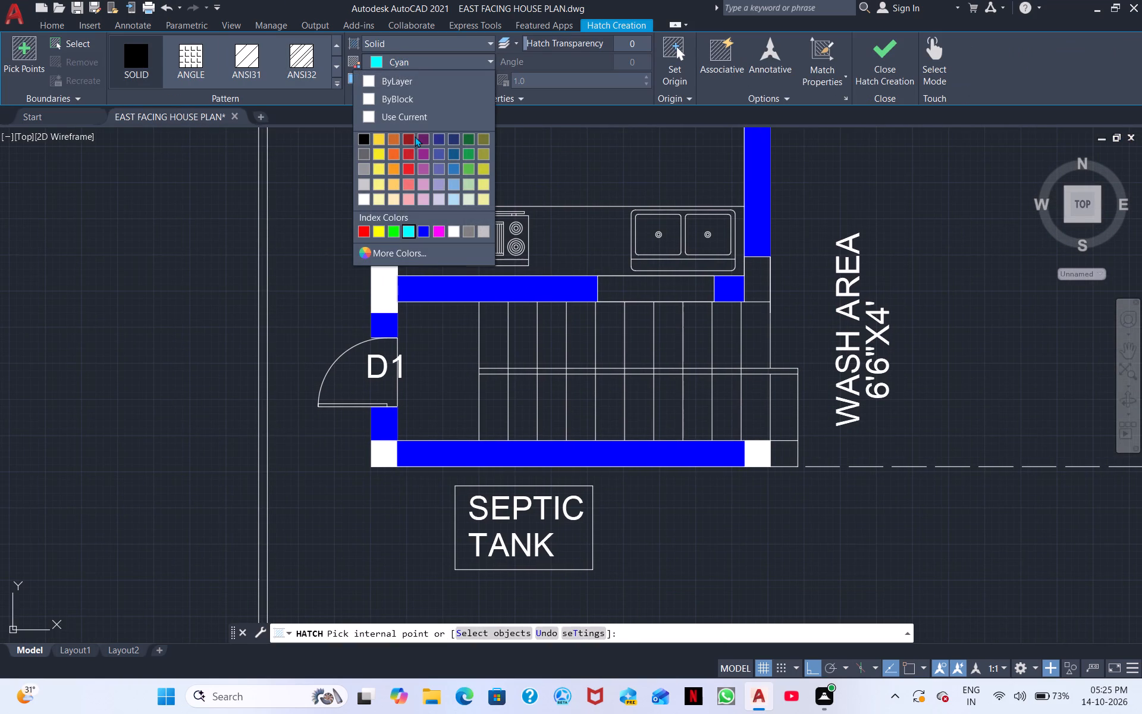
click(410, 235)
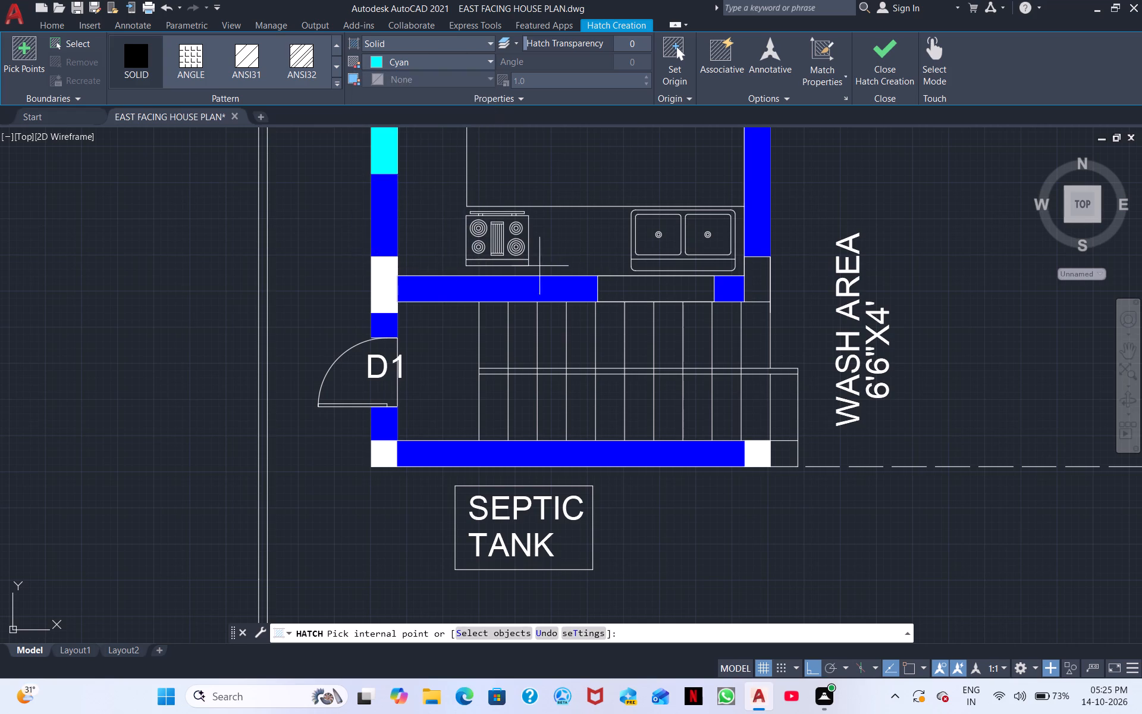
click(633, 294)
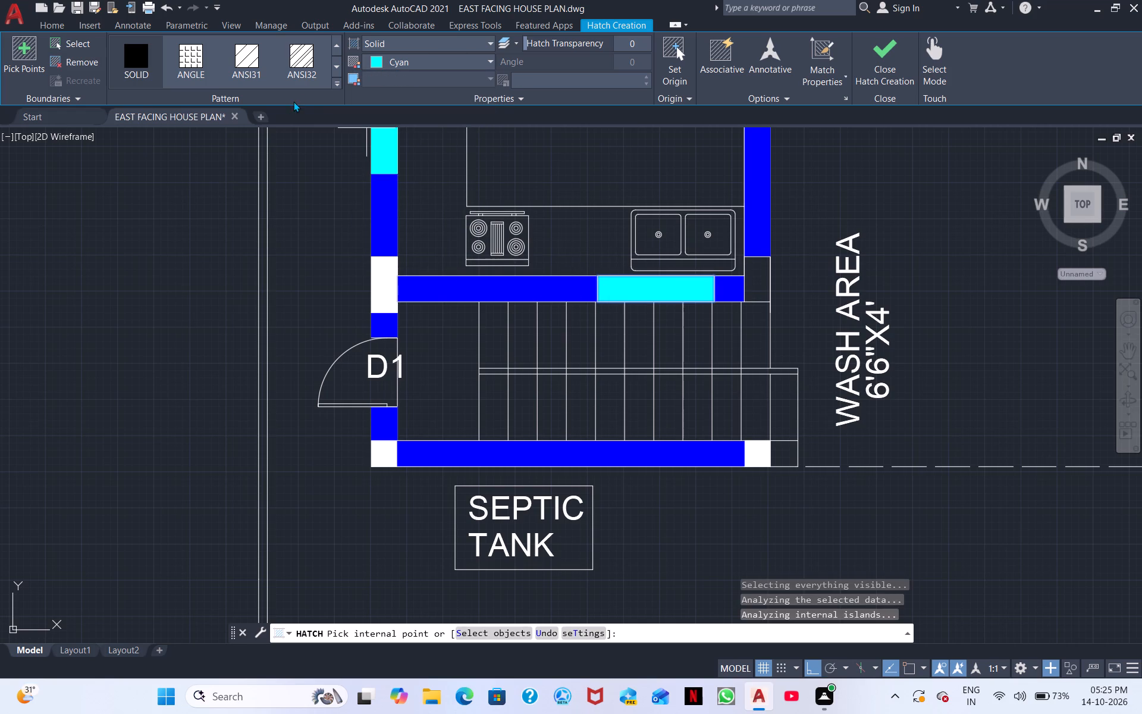
click(406, 59)
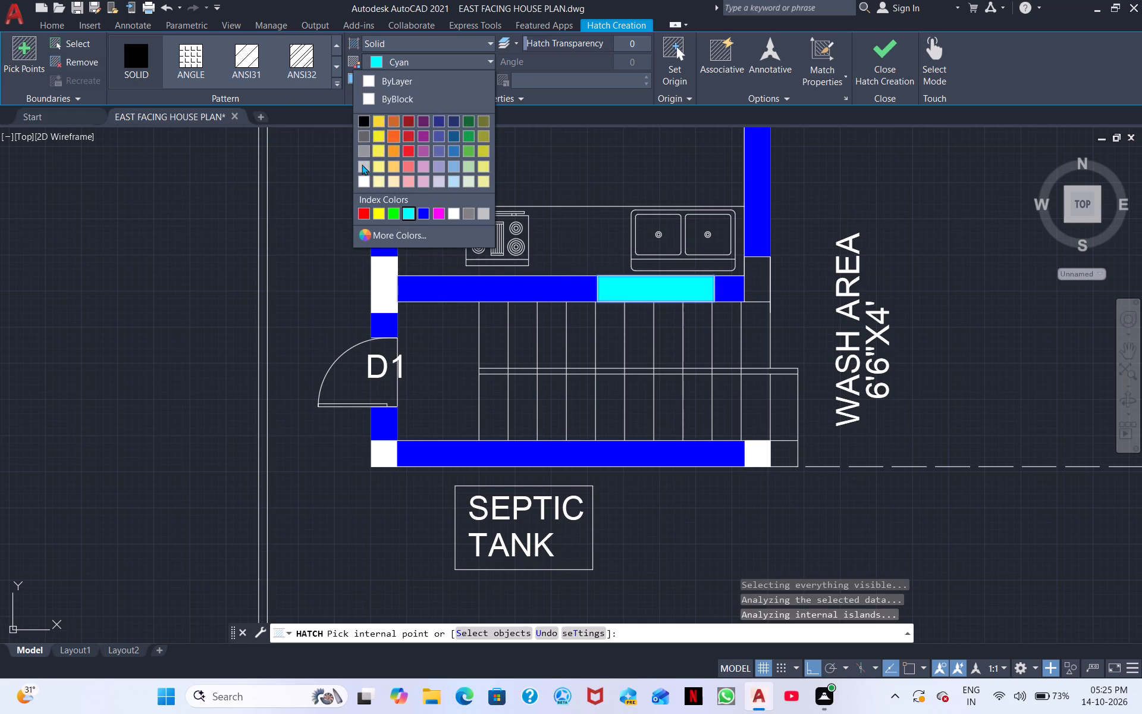
key(Escape)
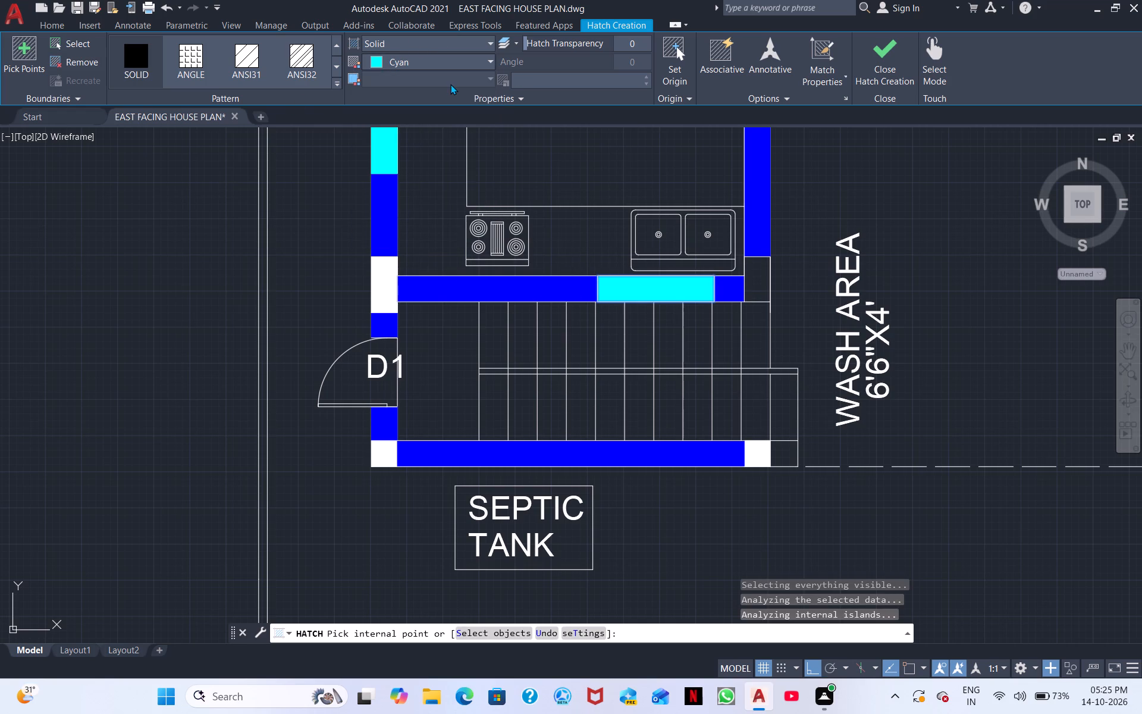
key(Escape)
key(Escape)
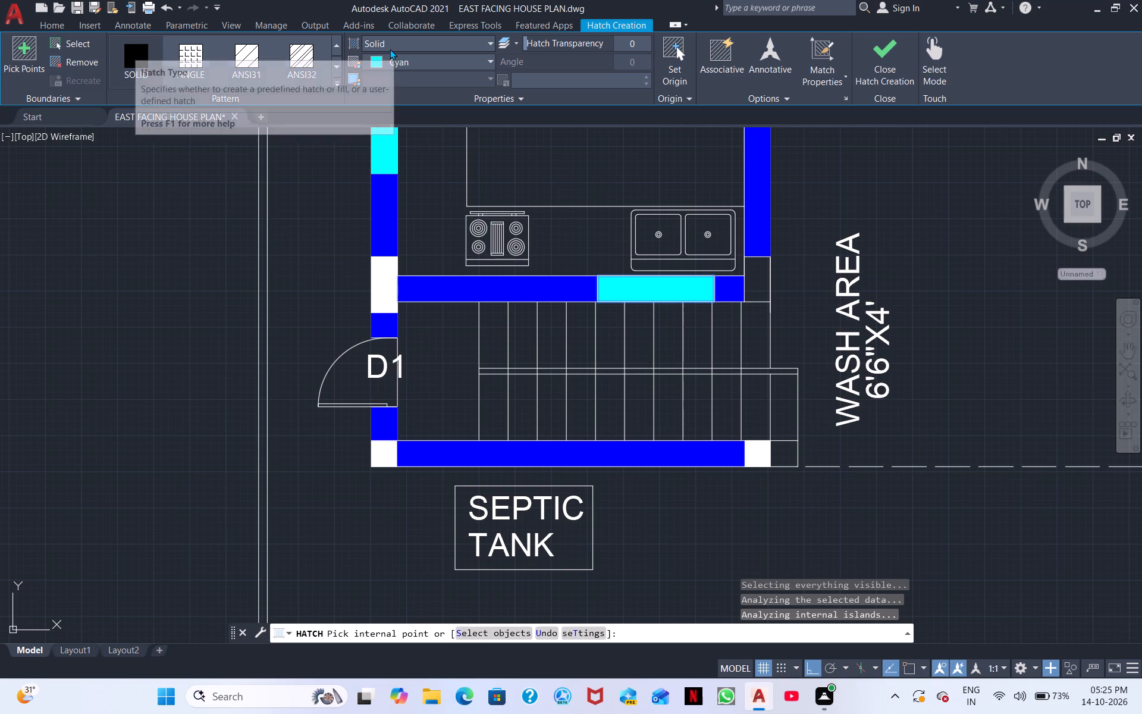
key(Escape)
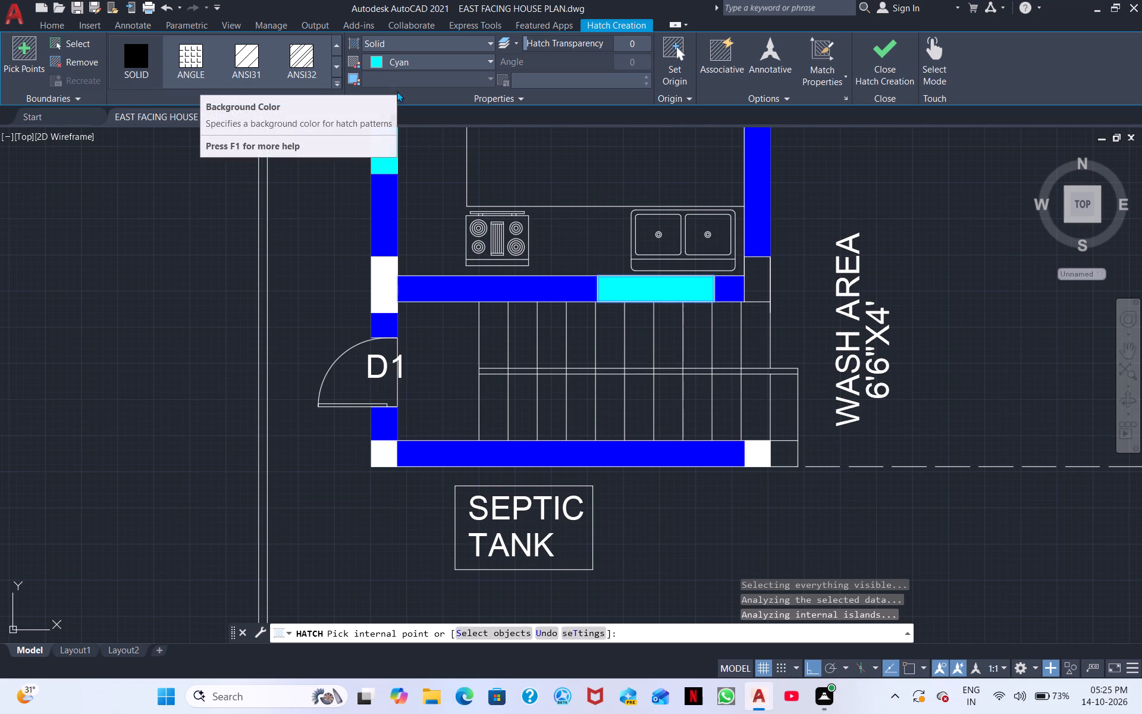
key(Return)
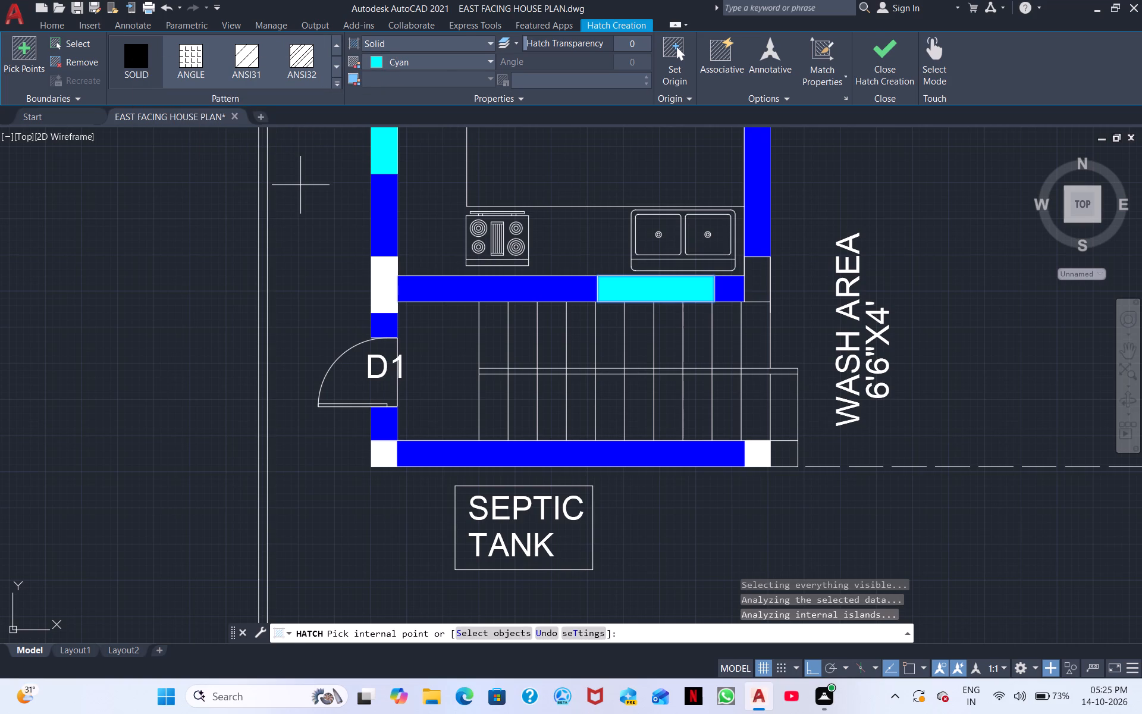
key(Return)
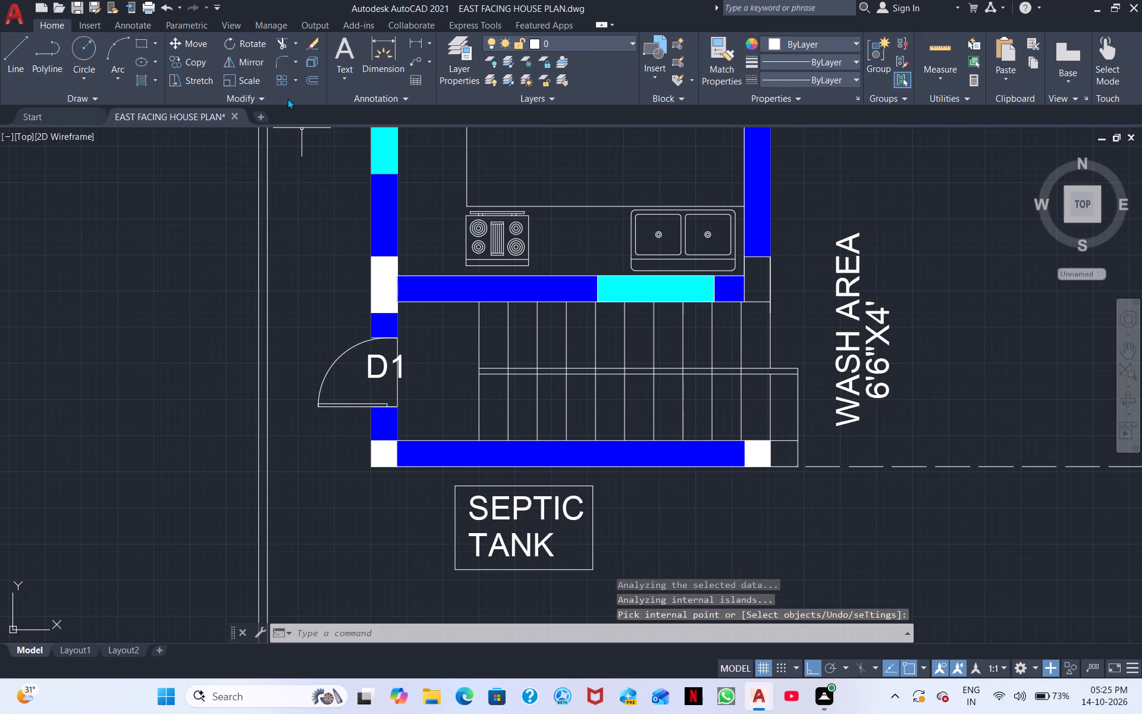
Fill the empty column at the kitchen's lower east corner with a solid white (255,255,255) hatch.
key(space)
click(425, 57)
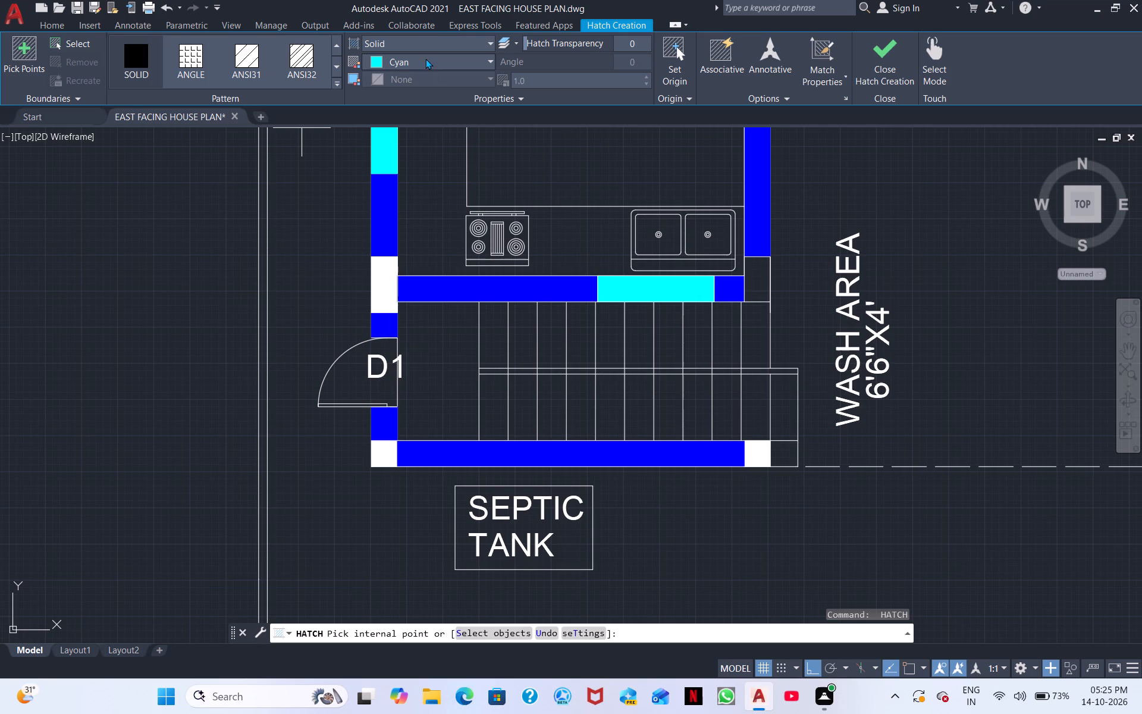
click(435, 62)
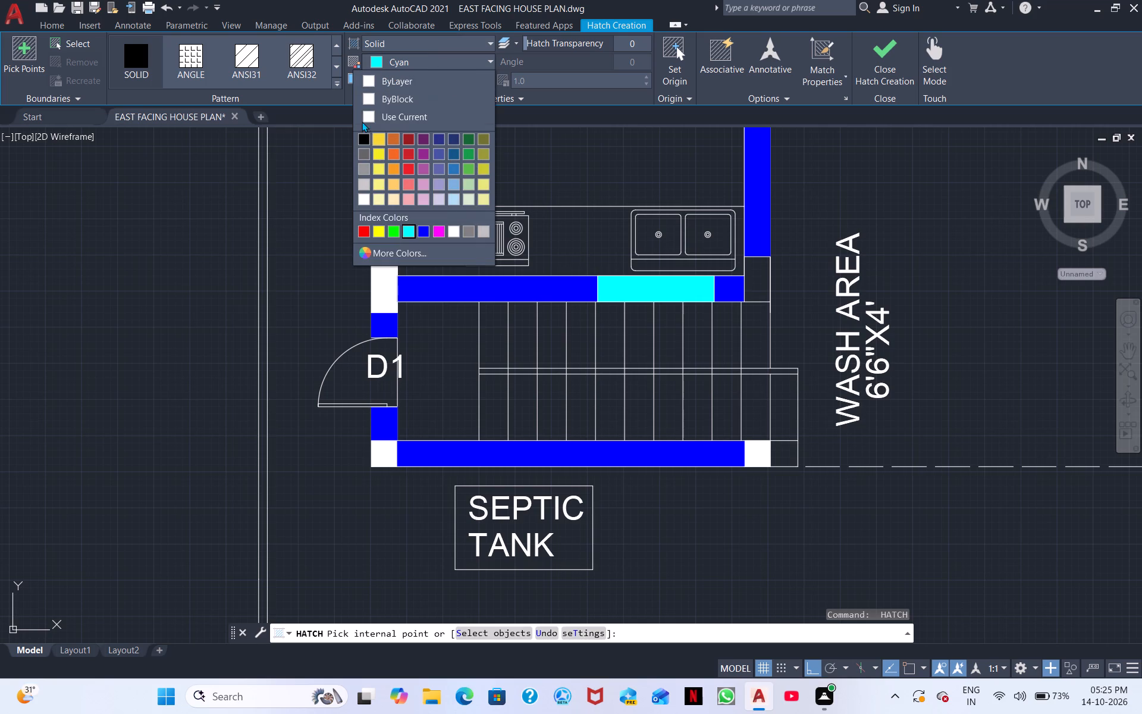
click(361, 198)
click(763, 289)
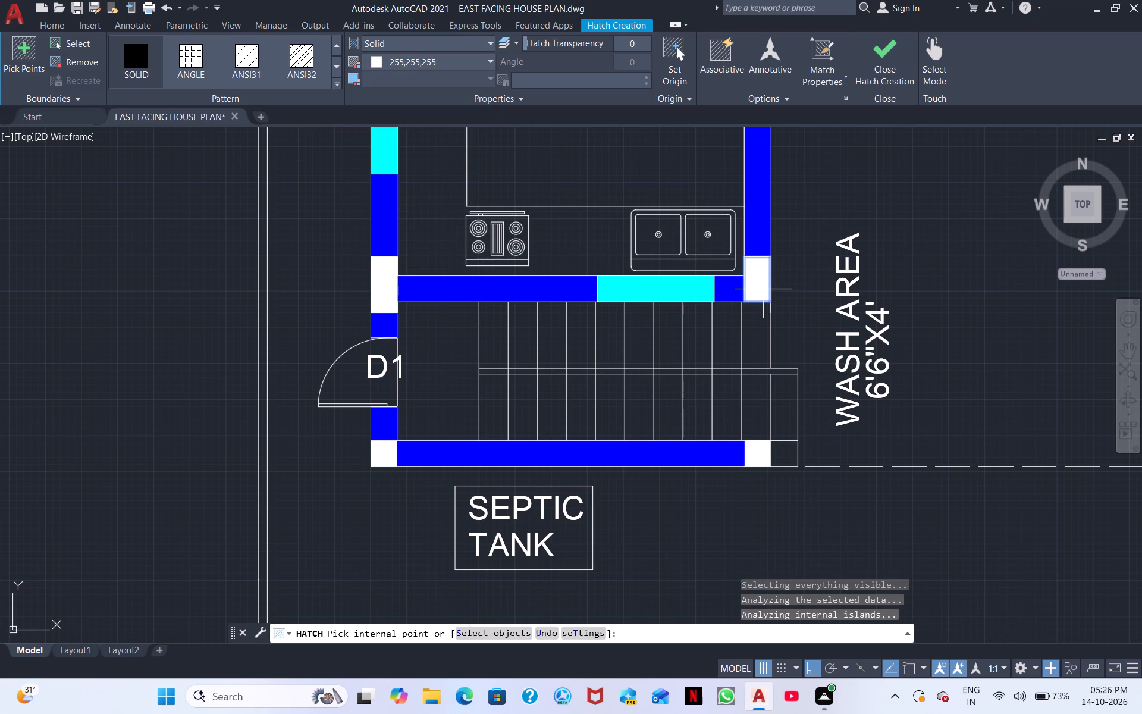
key(Escape)
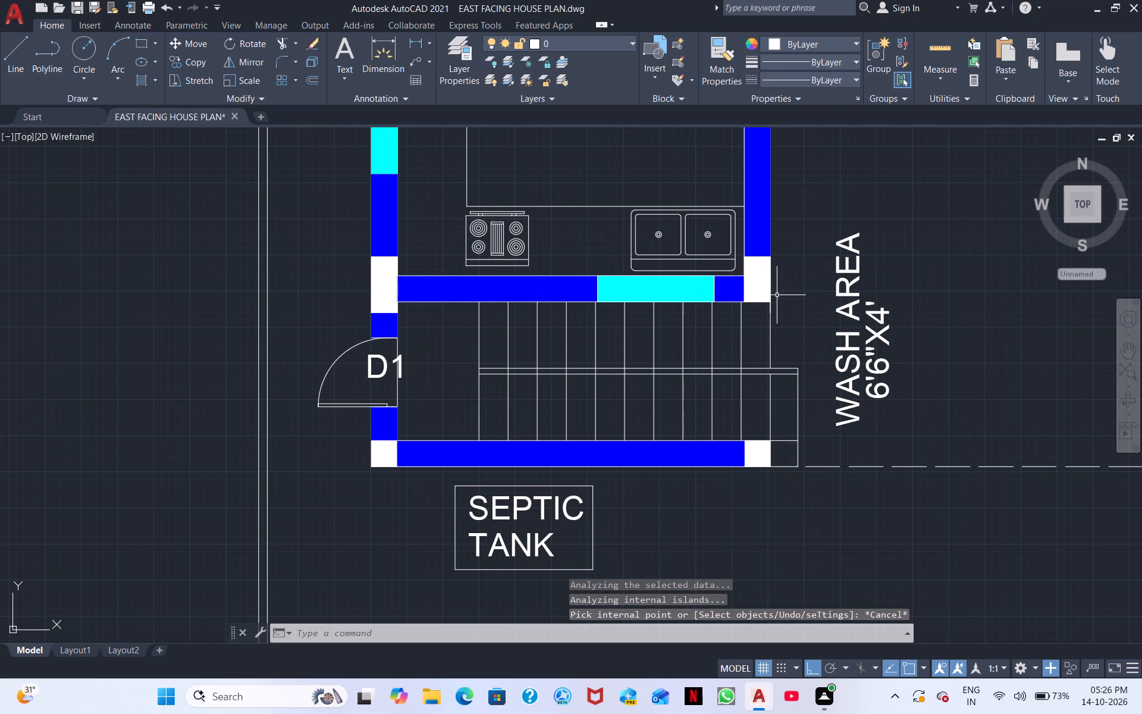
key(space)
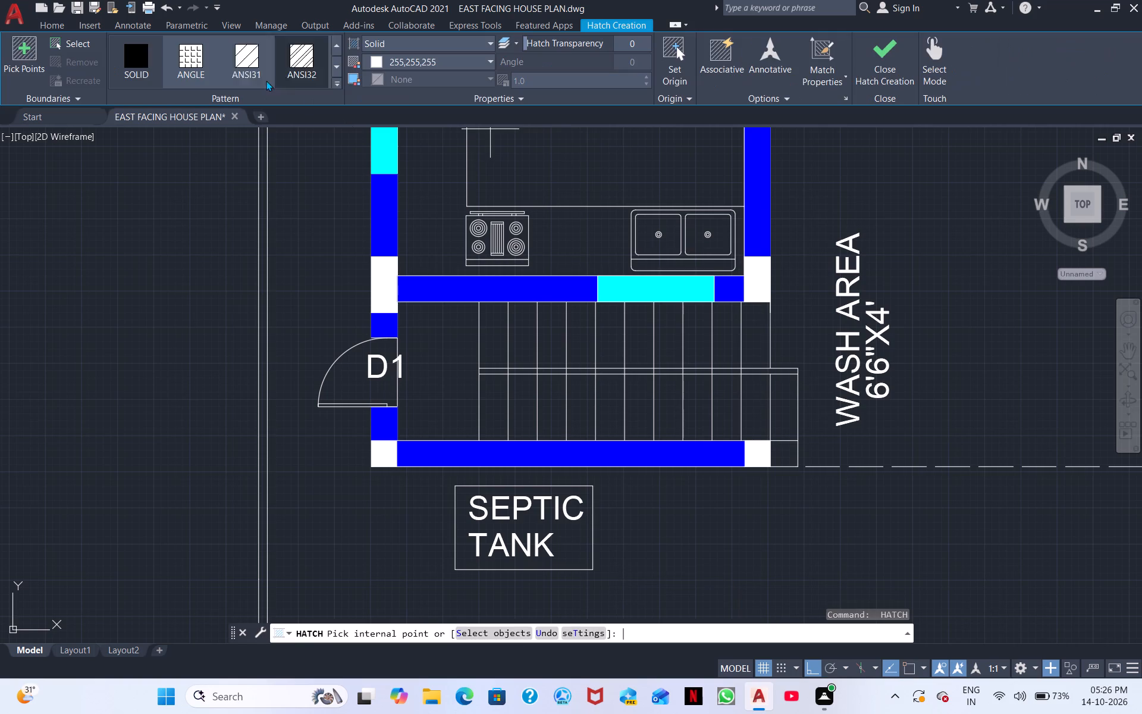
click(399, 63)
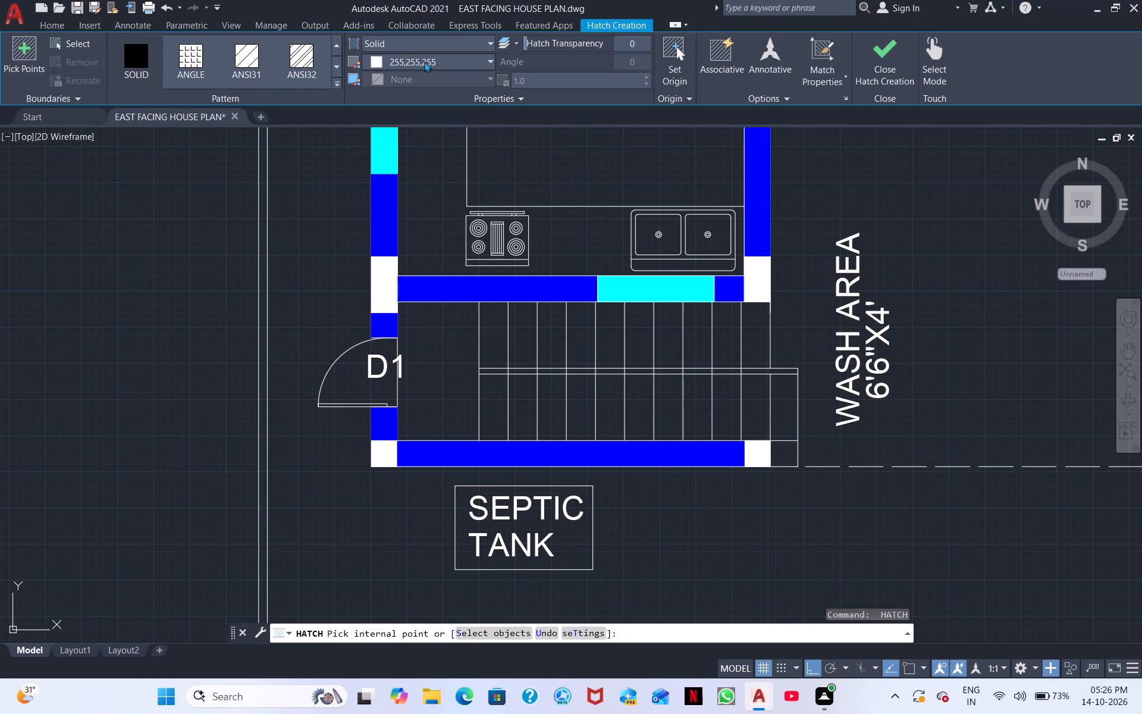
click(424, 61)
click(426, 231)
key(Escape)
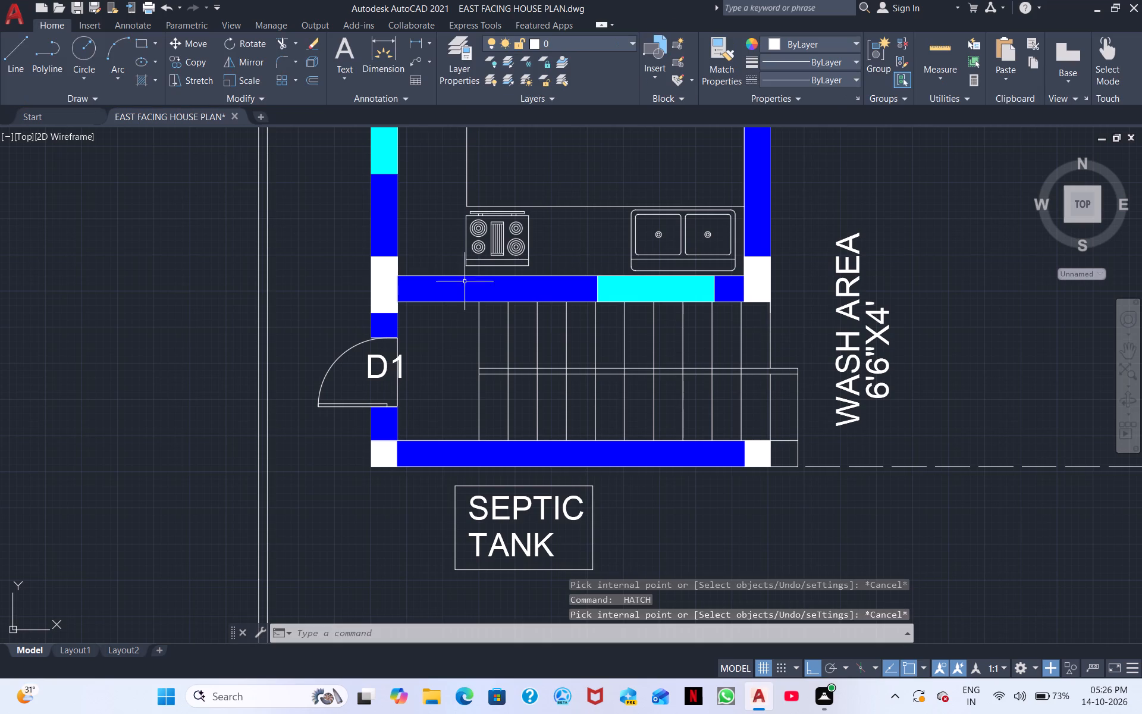
Trim the tread line segments crossing the narrow stair divider, working from its west end toward the east.
click(273, 44)
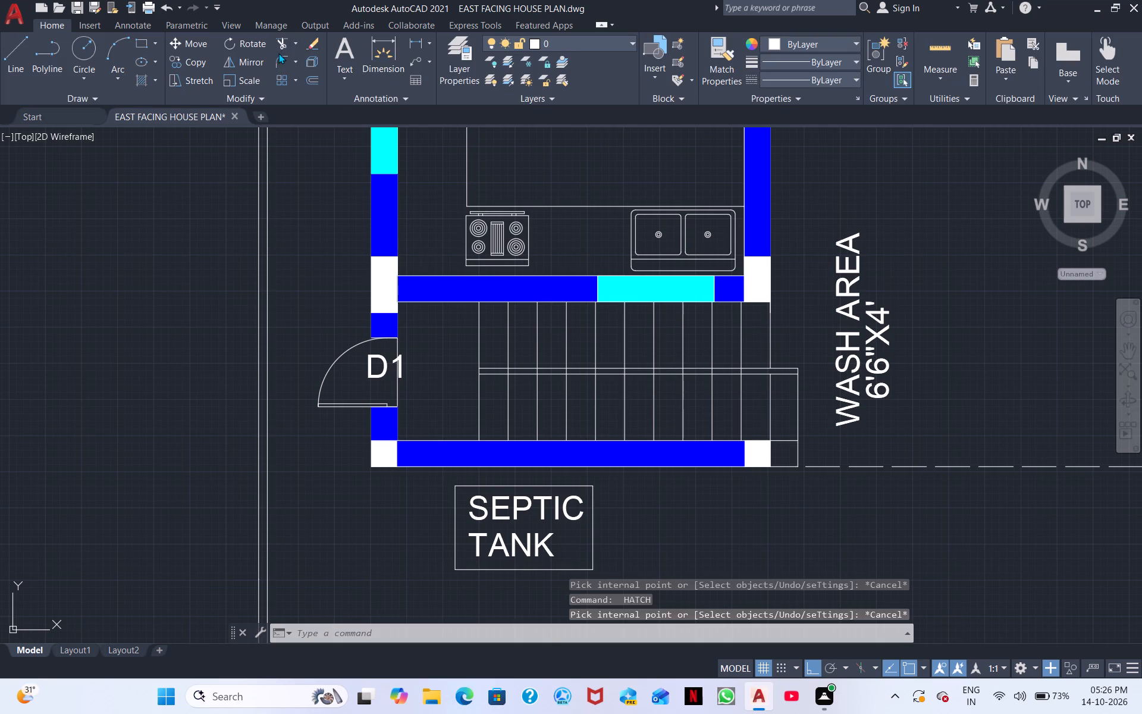
click(278, 43)
scroll(480, 257, up, 2)
middle_drag(503, 321, 464, 158)
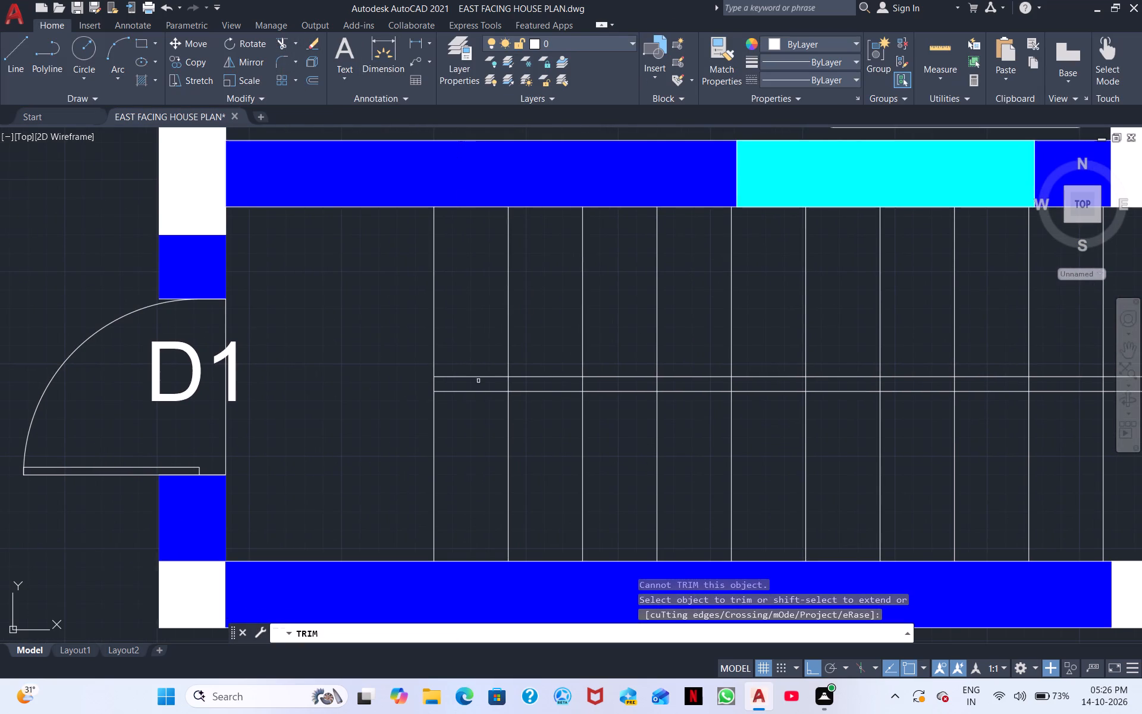
drag(501, 386, 582, 389)
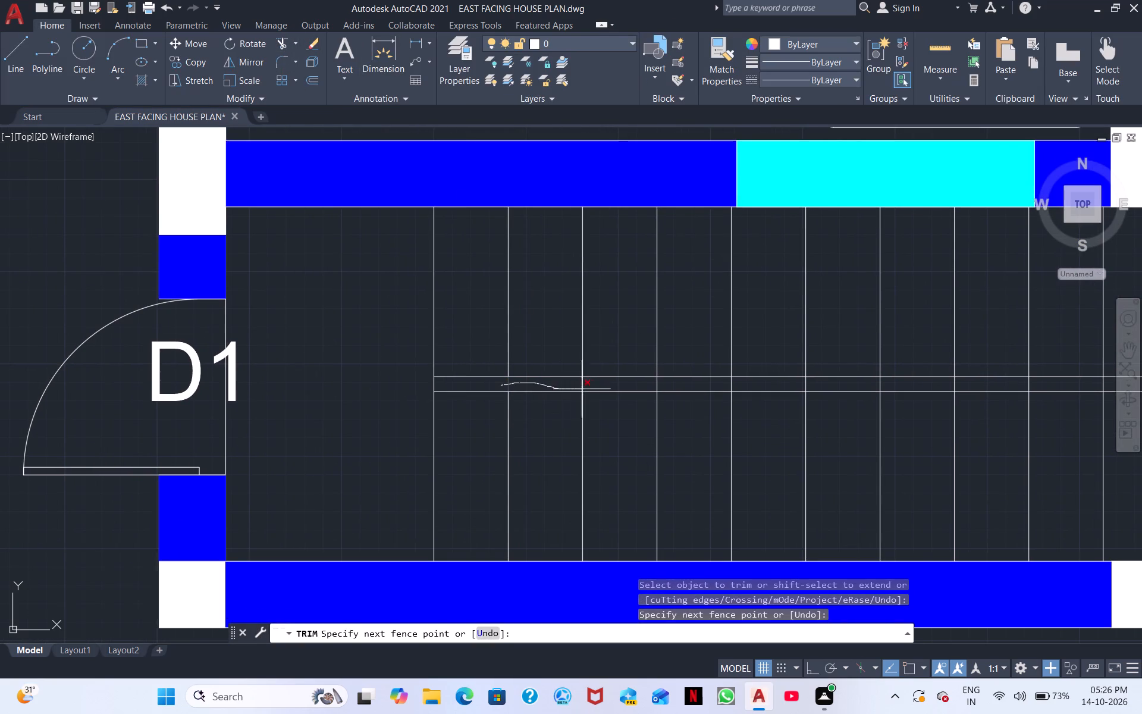
drag(582, 389, 839, 383)
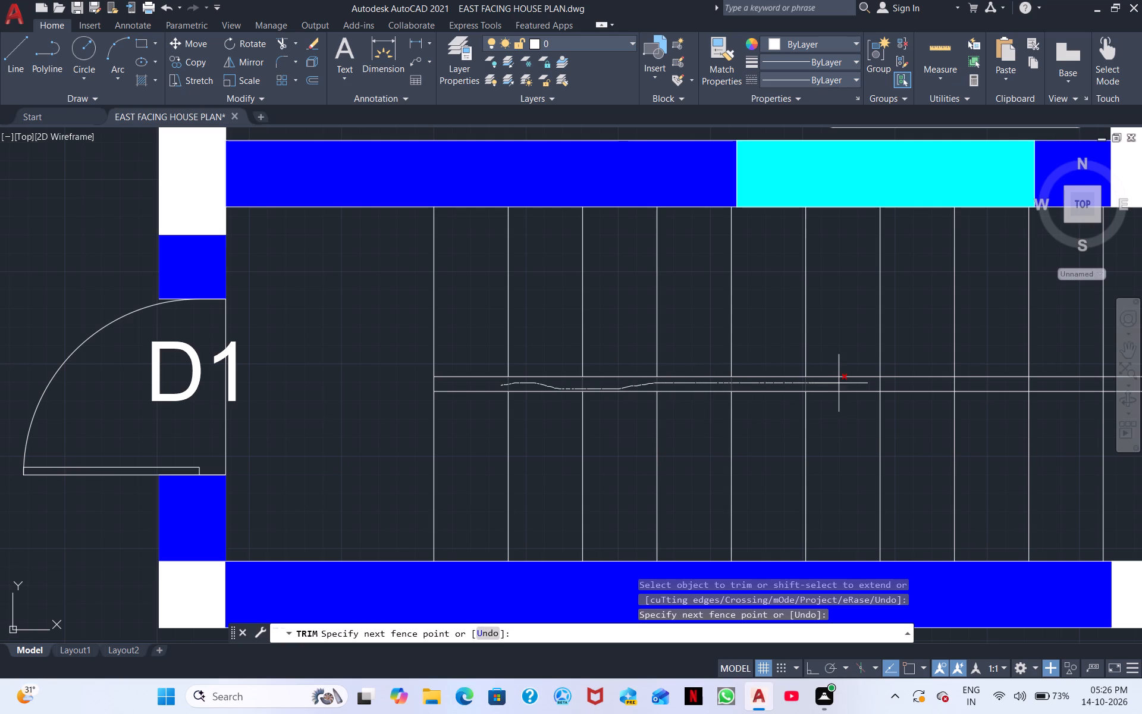
drag(839, 383, 949, 384)
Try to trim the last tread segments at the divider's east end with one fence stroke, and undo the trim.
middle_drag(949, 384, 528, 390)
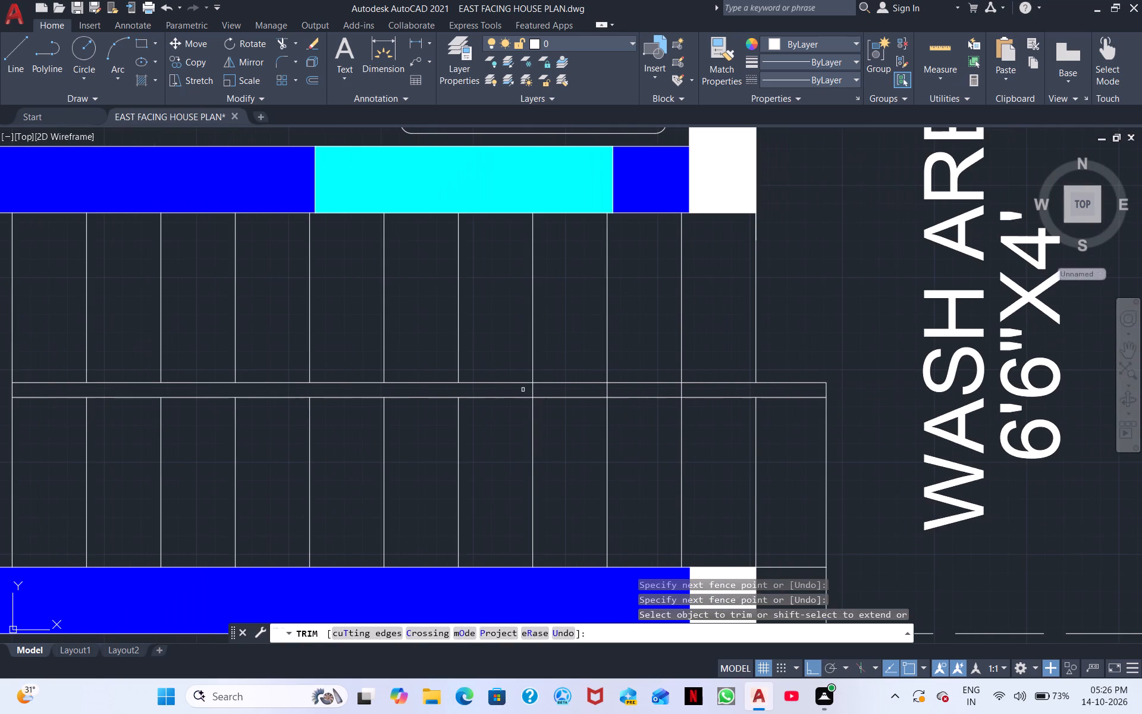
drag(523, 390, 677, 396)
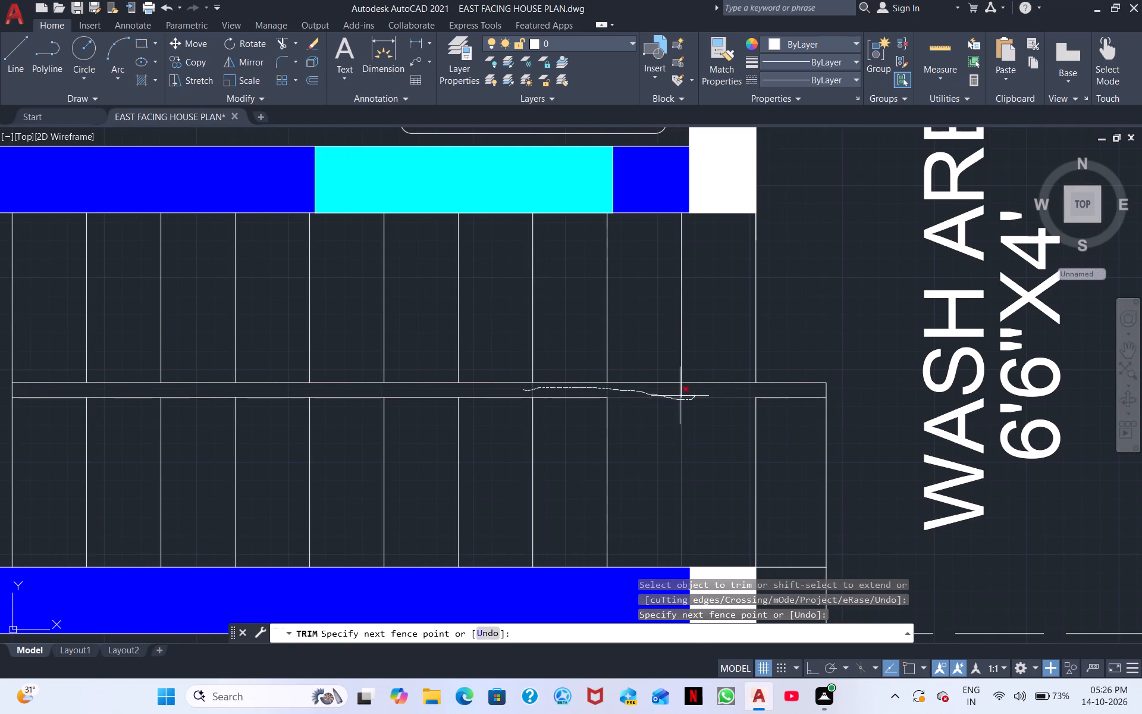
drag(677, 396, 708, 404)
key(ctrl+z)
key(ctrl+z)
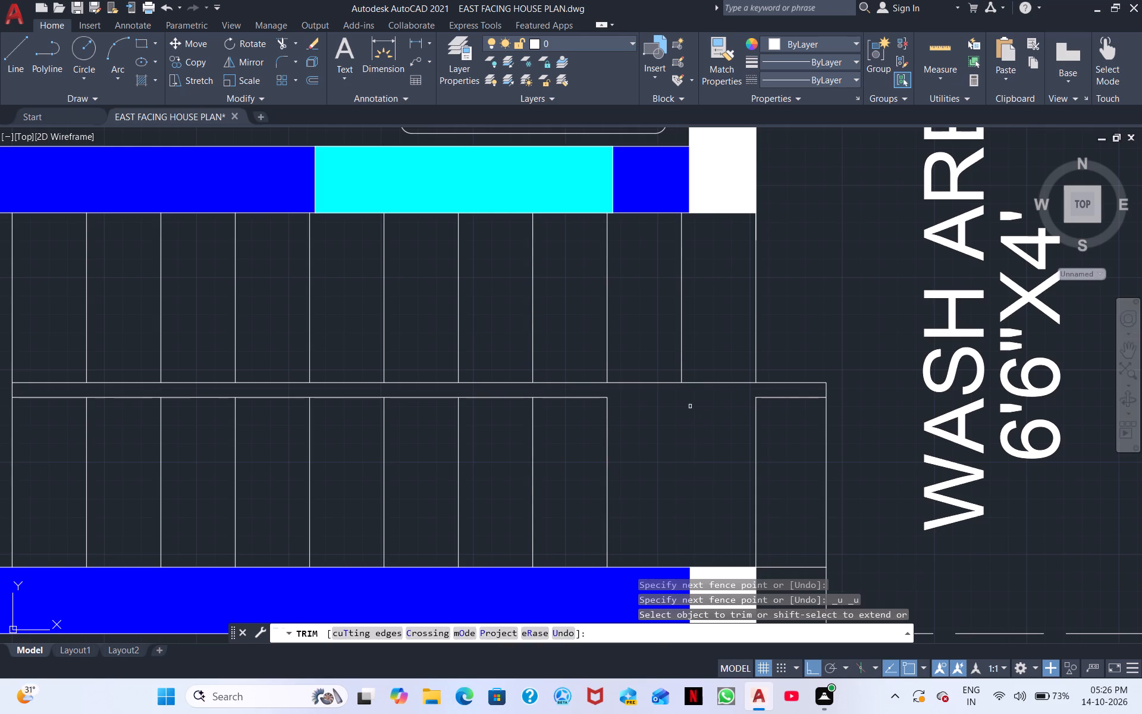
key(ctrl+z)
Trim the three remaining tread segments inside the stair divider near its east end.
middle_drag(812, 431, 755, 431)
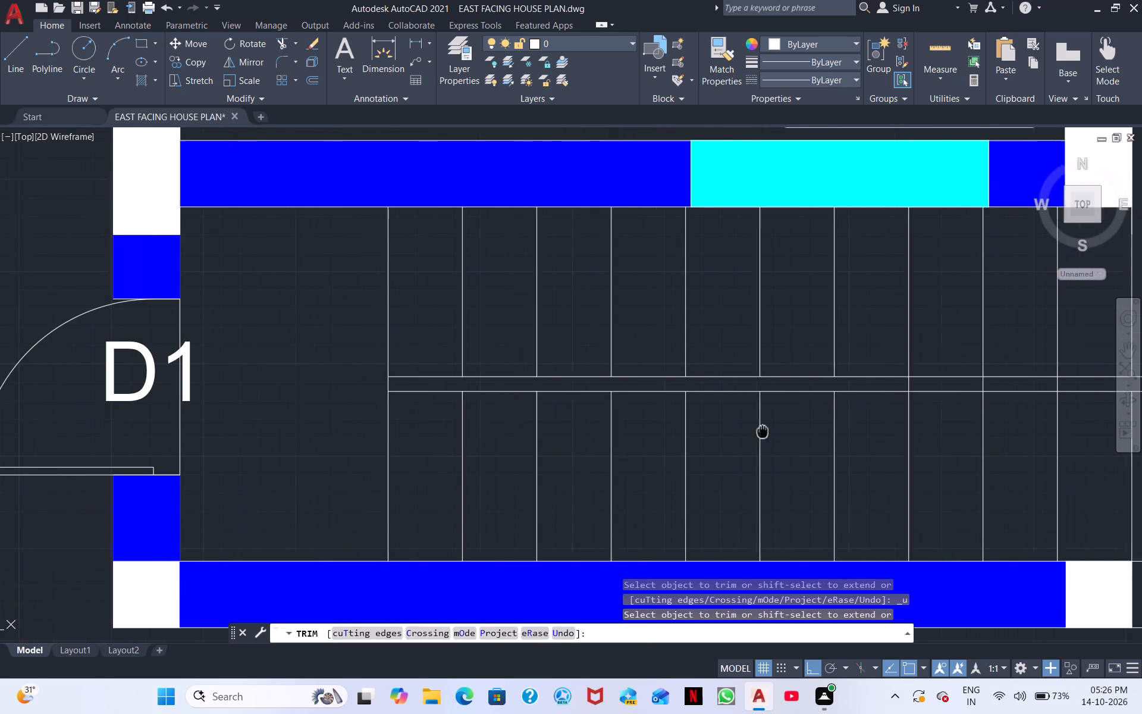
middle_drag(755, 431, 372, 421)
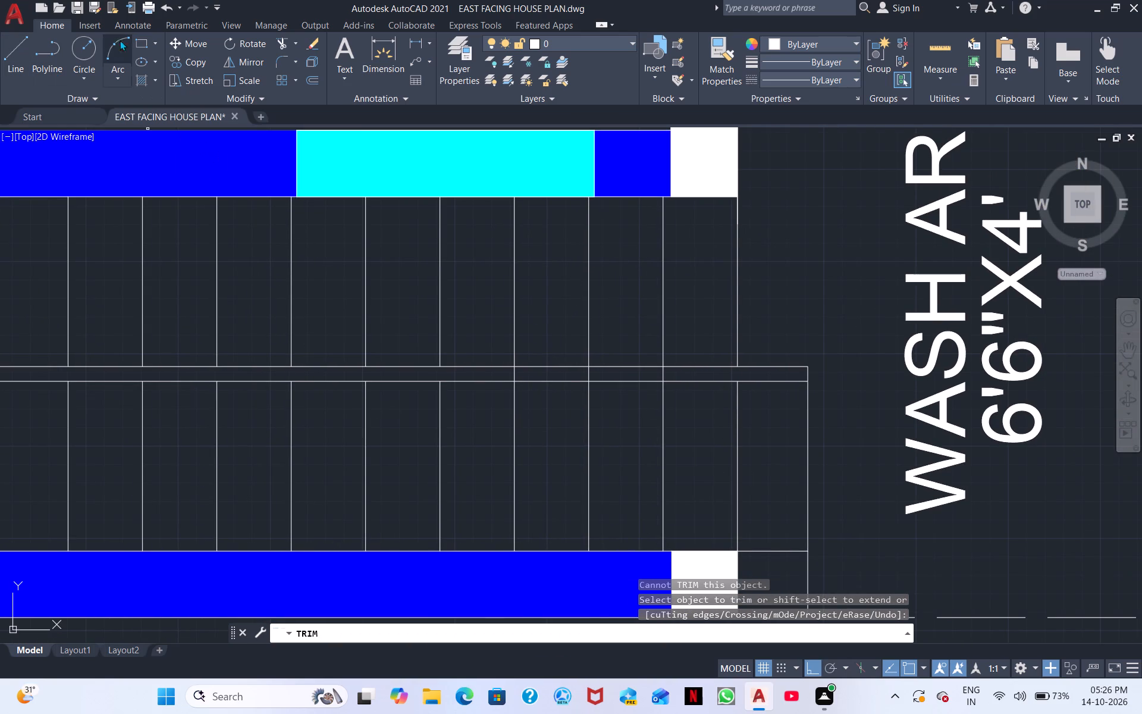
click(283, 37)
scroll(352, 299, up, 2)
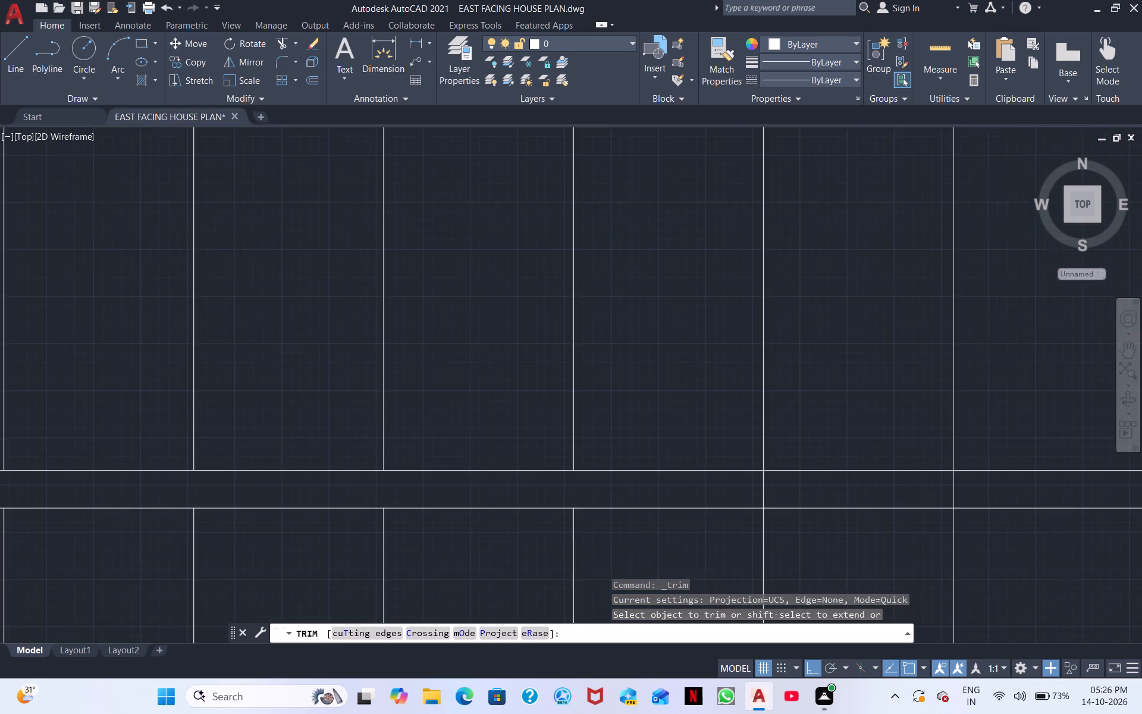
middle_drag(505, 469, 419, 299)
click(678, 318)
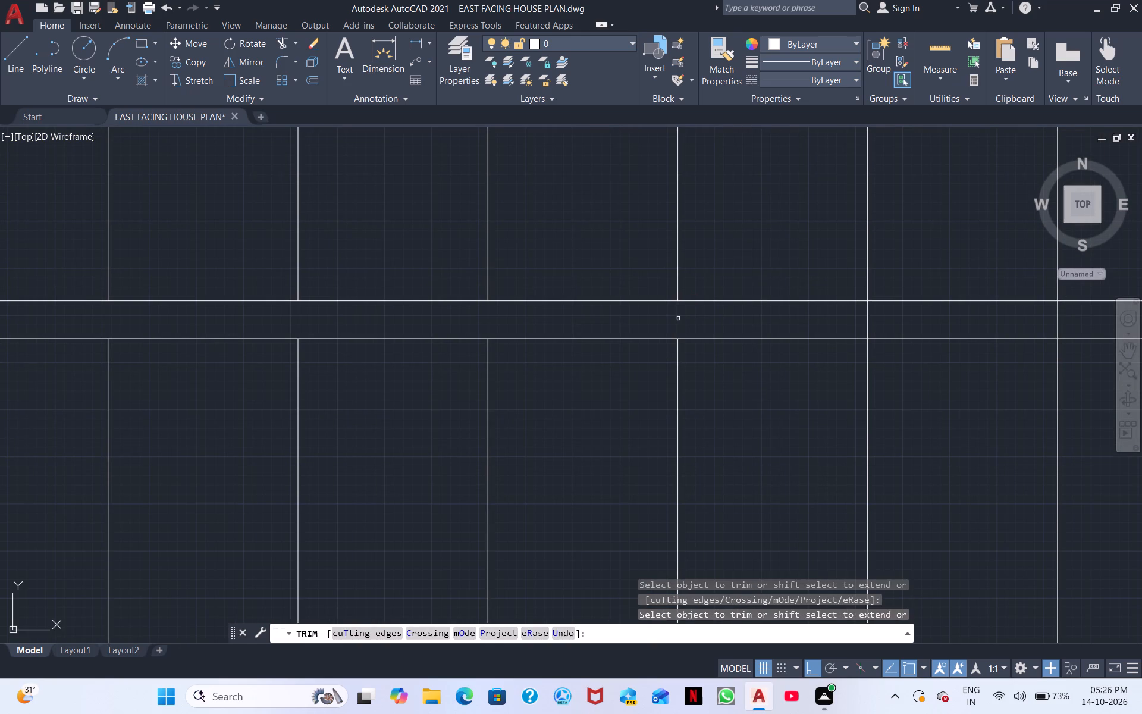
drag(867, 319, 832, 320)
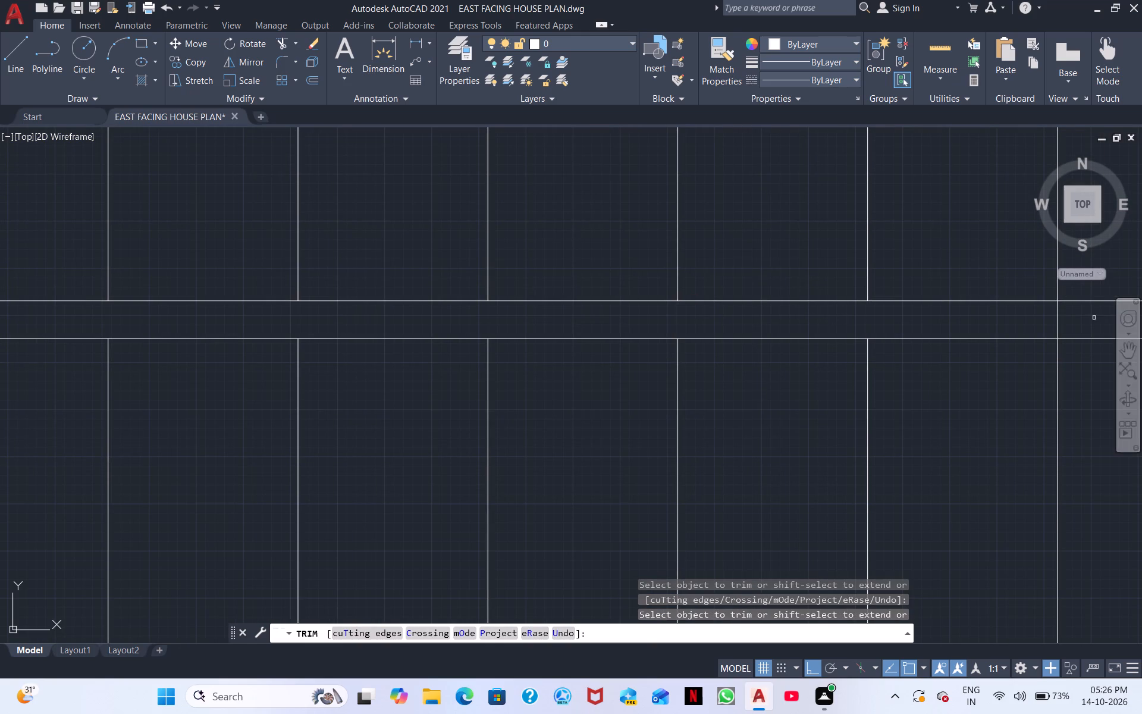
drag(1094, 318, 937, 336)
scroll(984, 330, down, 2)
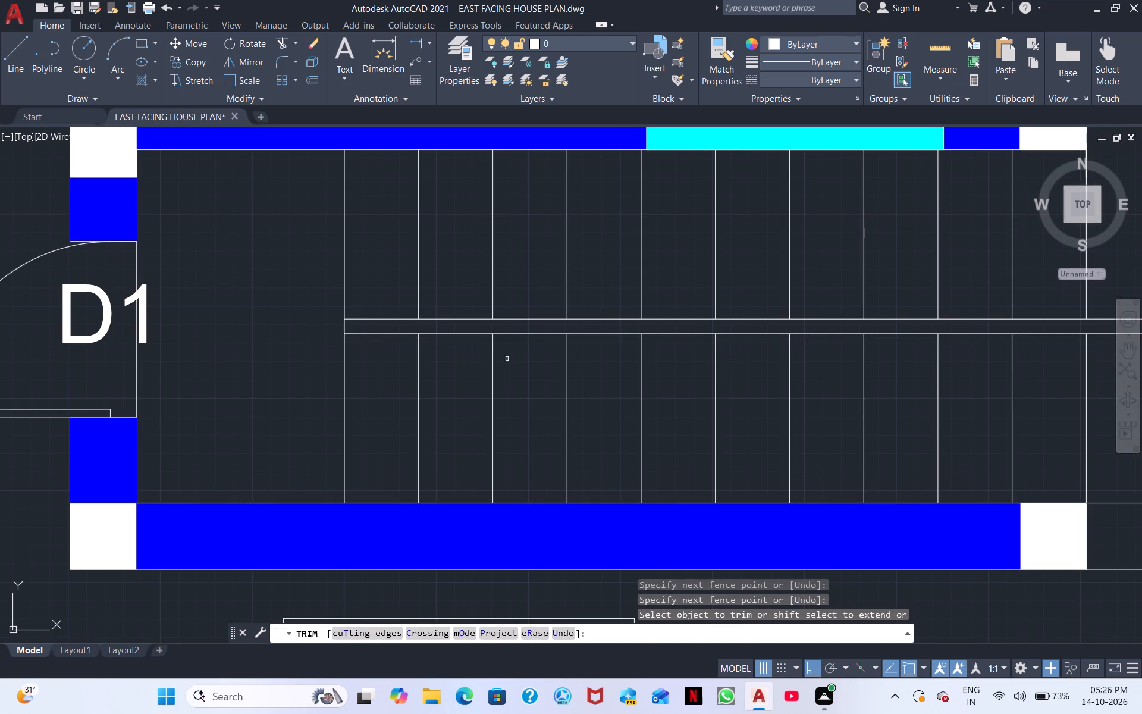
middle_drag(615, 360, 236, 360)
scroll(596, 356, down, 1)
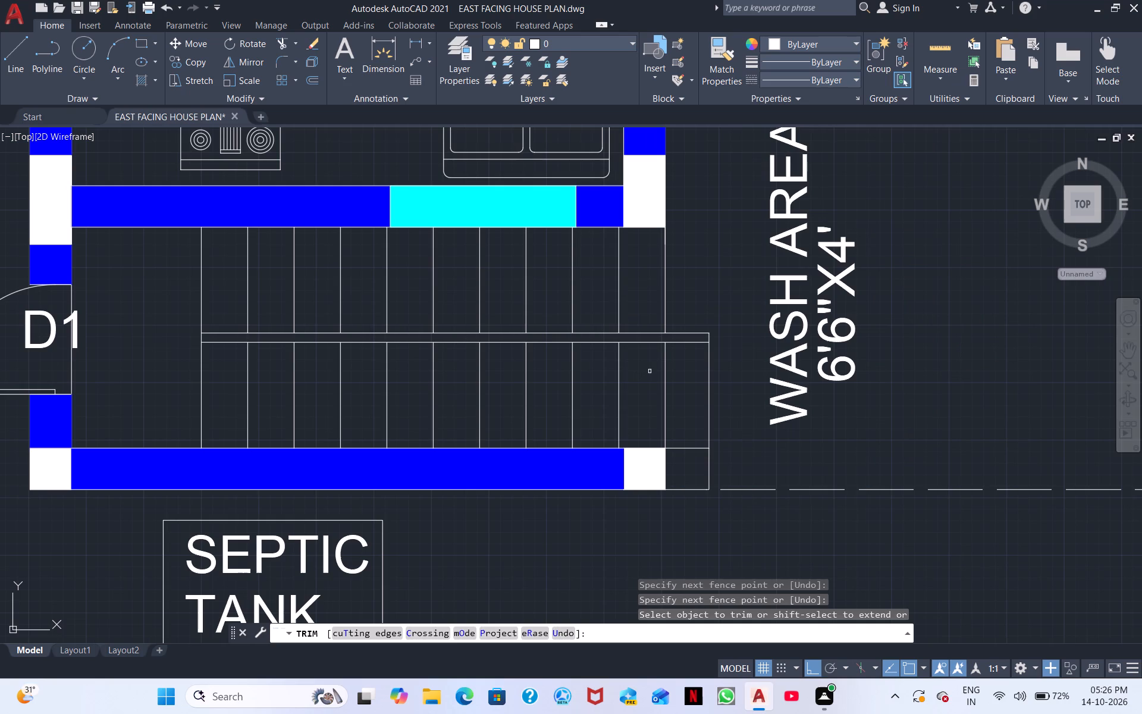
key(Escape)
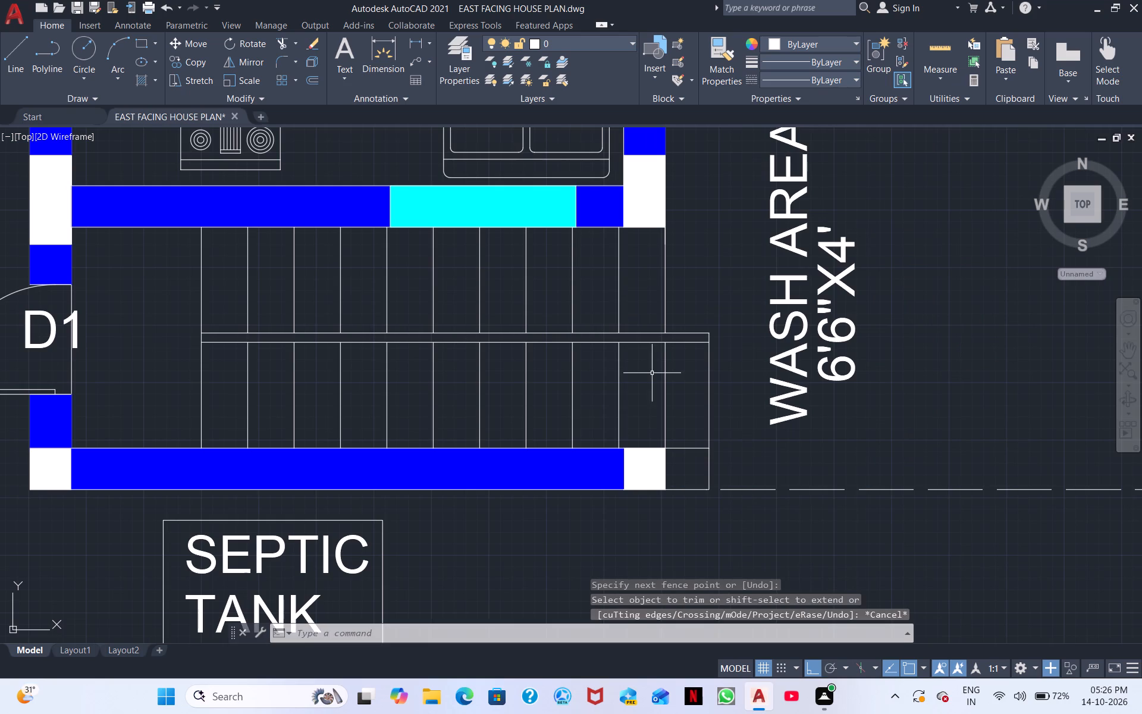
Fill the stair divider and the small box east of the lower white column with a solid blue hatch.
click(148, 80)
click(387, 58)
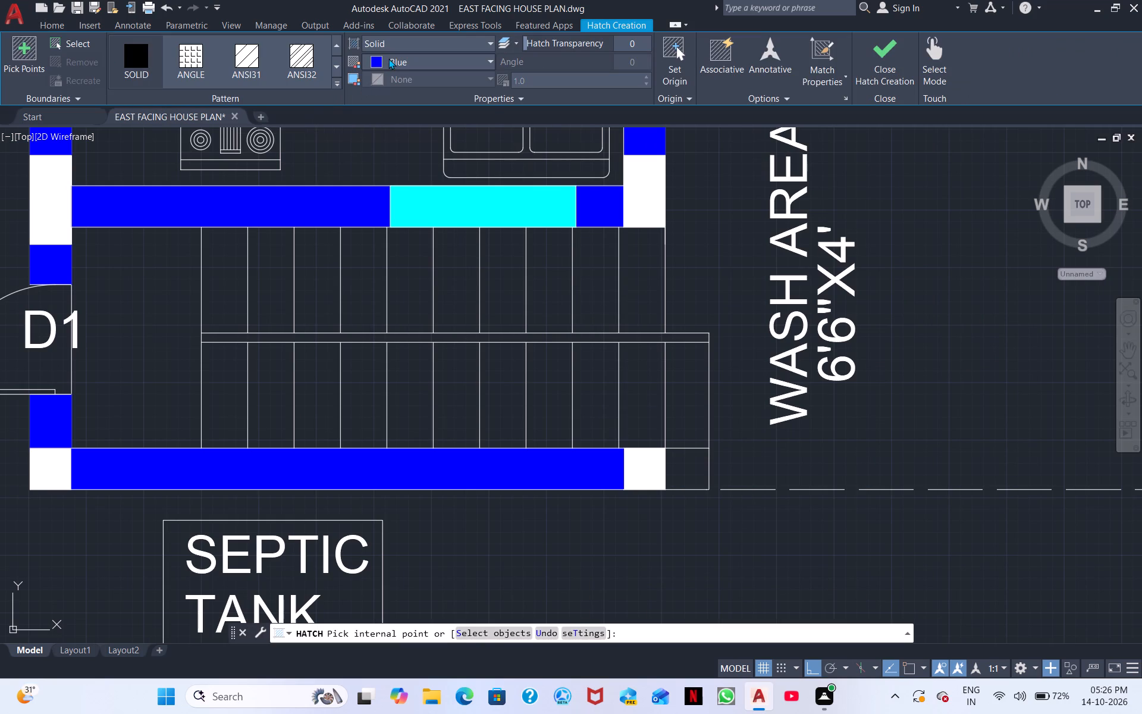
click(422, 234)
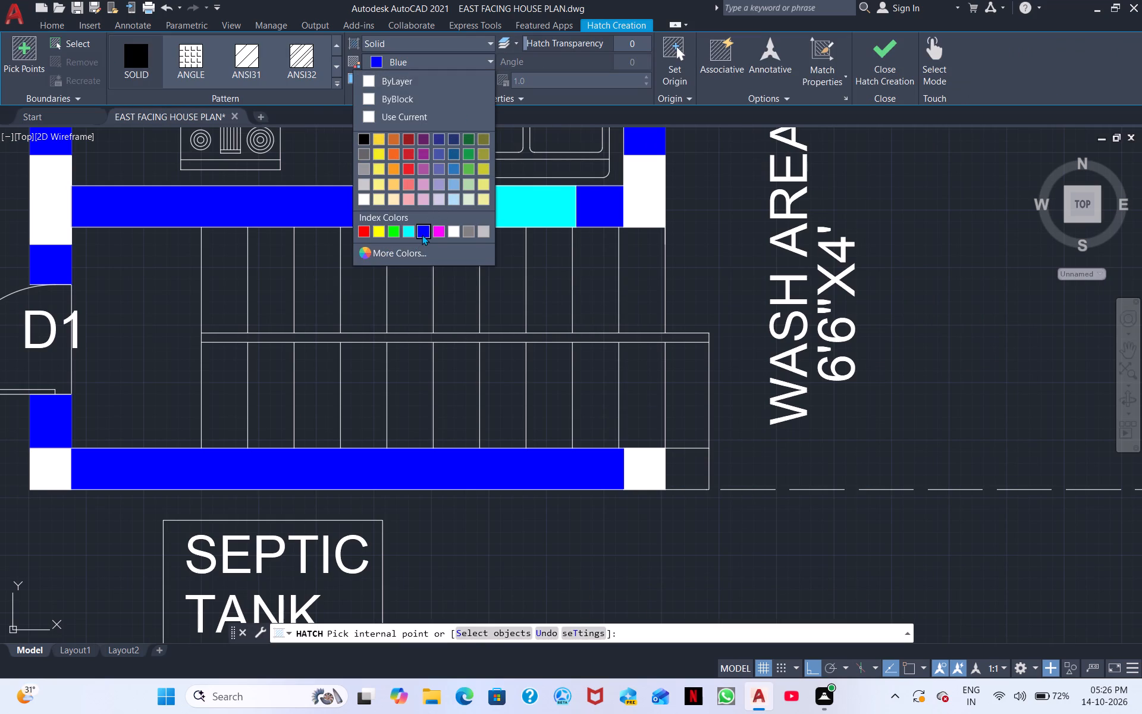
click(675, 339)
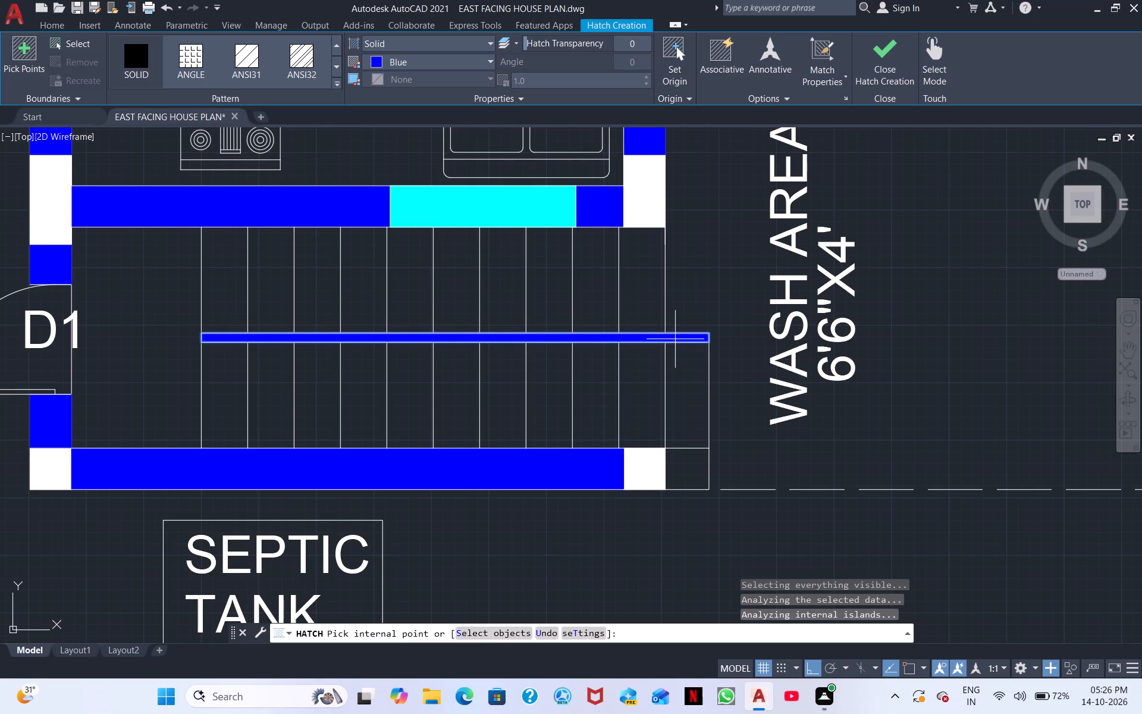
click(691, 459)
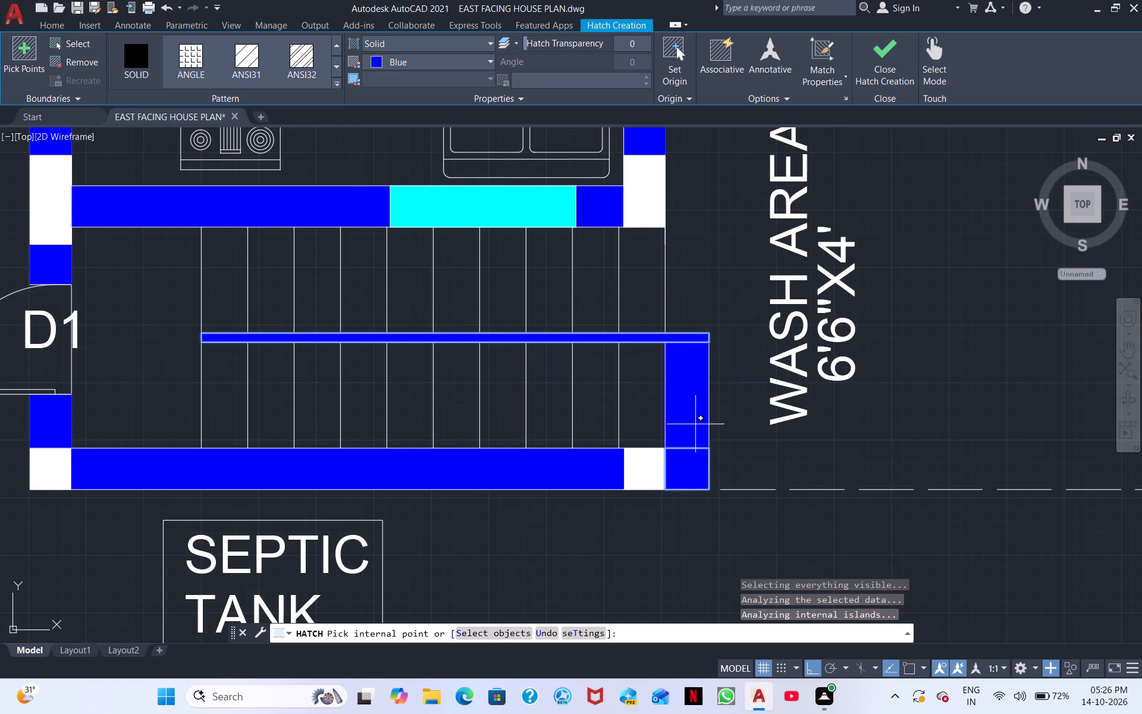
key(Escape)
Insert a Trees - Metric block from the Architectural tool palette in the empty space northeast of the house plan.
scroll(707, 416, down, 2)
middle_drag(766, 413, 710, 425)
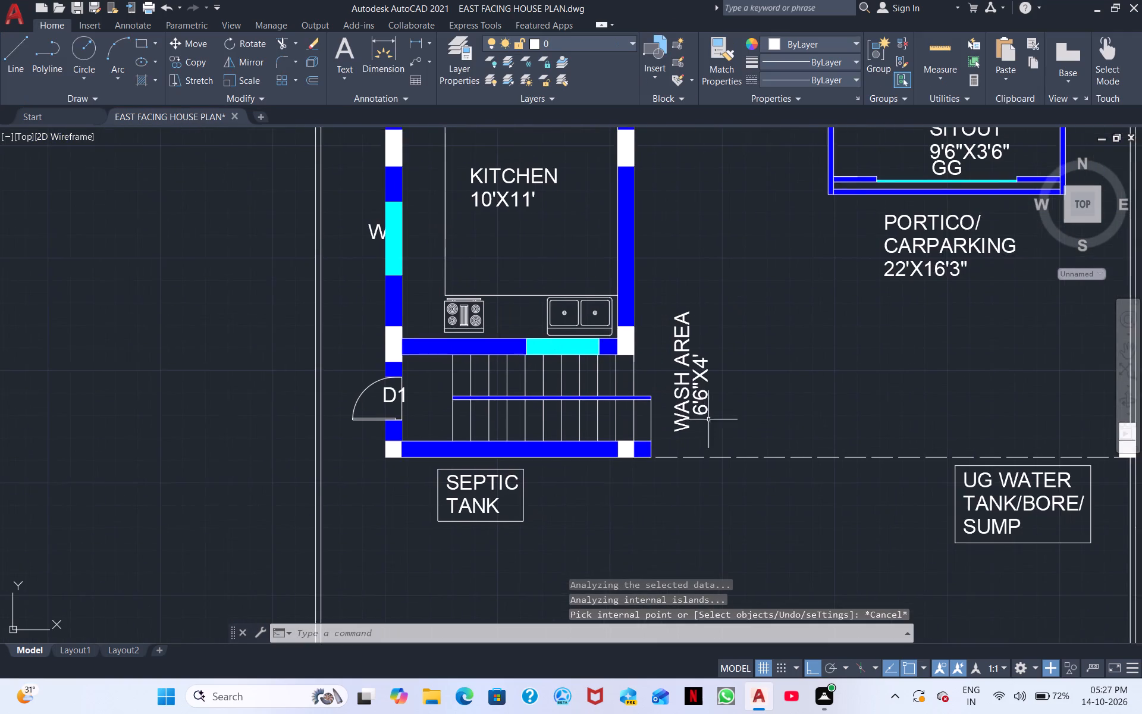
scroll(713, 405, down, 2)
middle_drag(750, 413, 653, 456)
scroll(579, 471, down, 1)
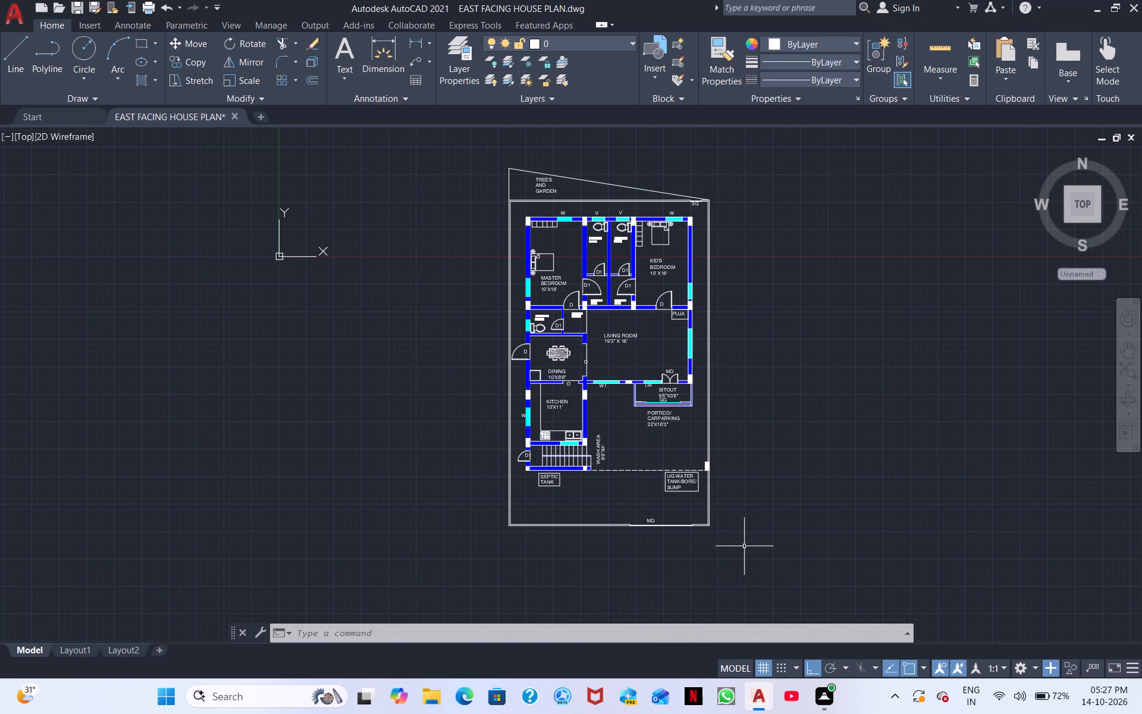
middle_drag(724, 614, 726, 674)
middle_drag(672, 484, 638, 629)
scroll(651, 569, down, 1)
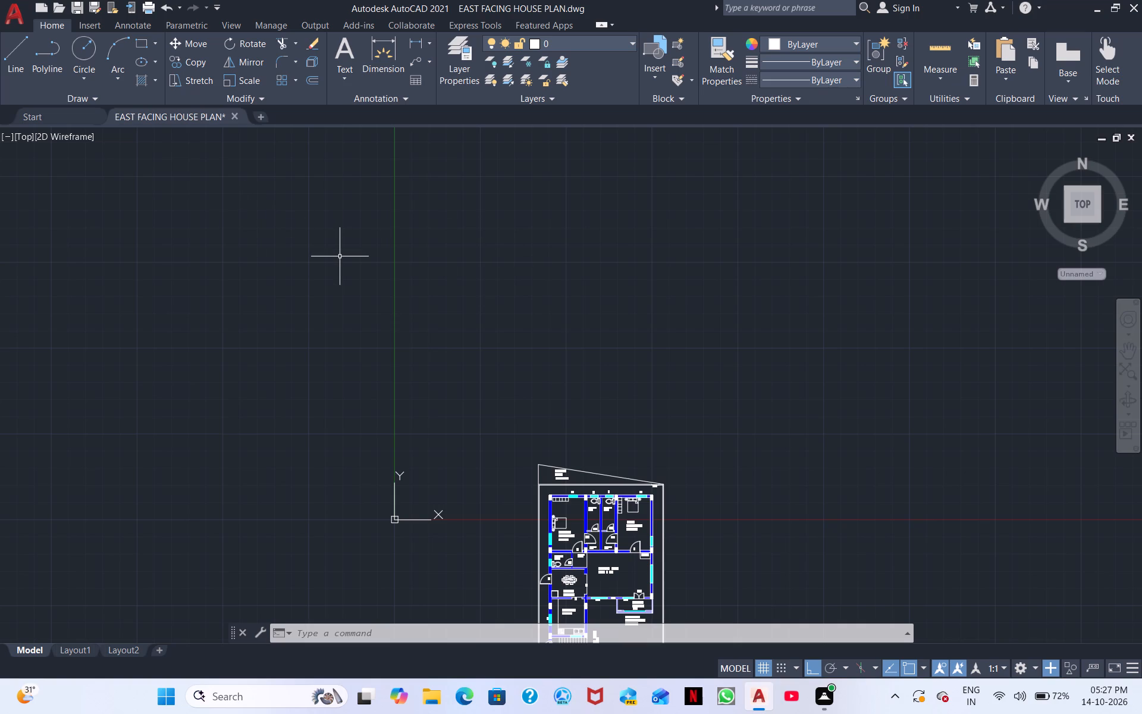
text(TP)
key(space)
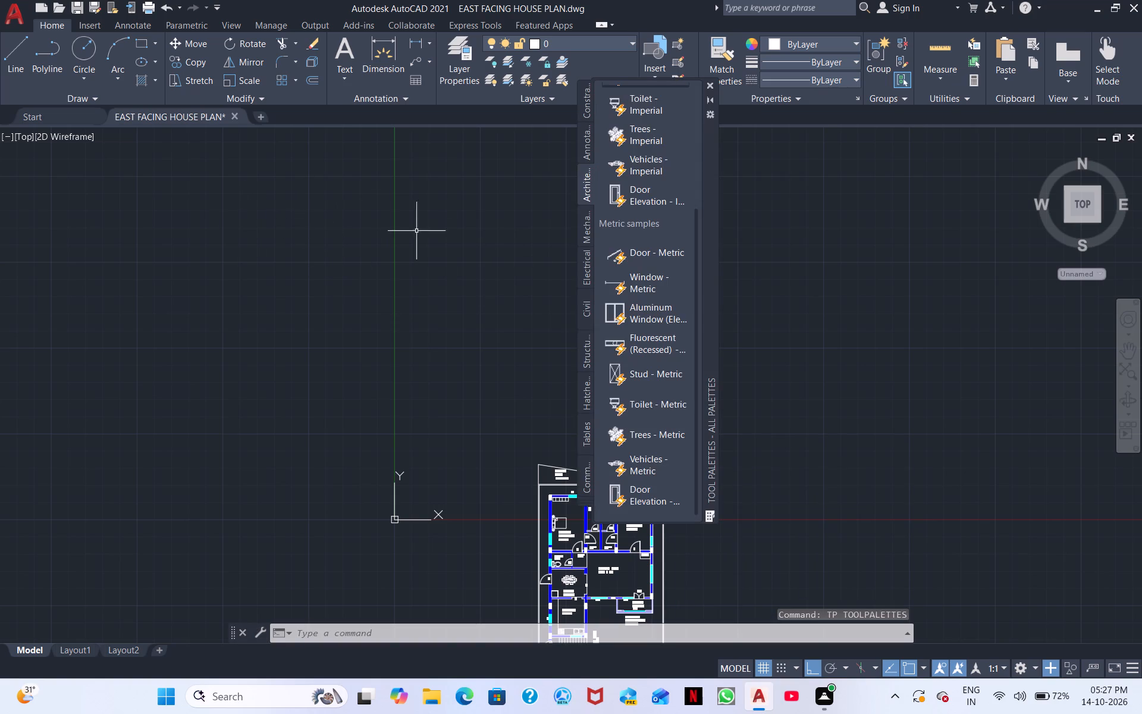
scroll(645, 483, up, 6)
scroll(631, 421, down, 5)
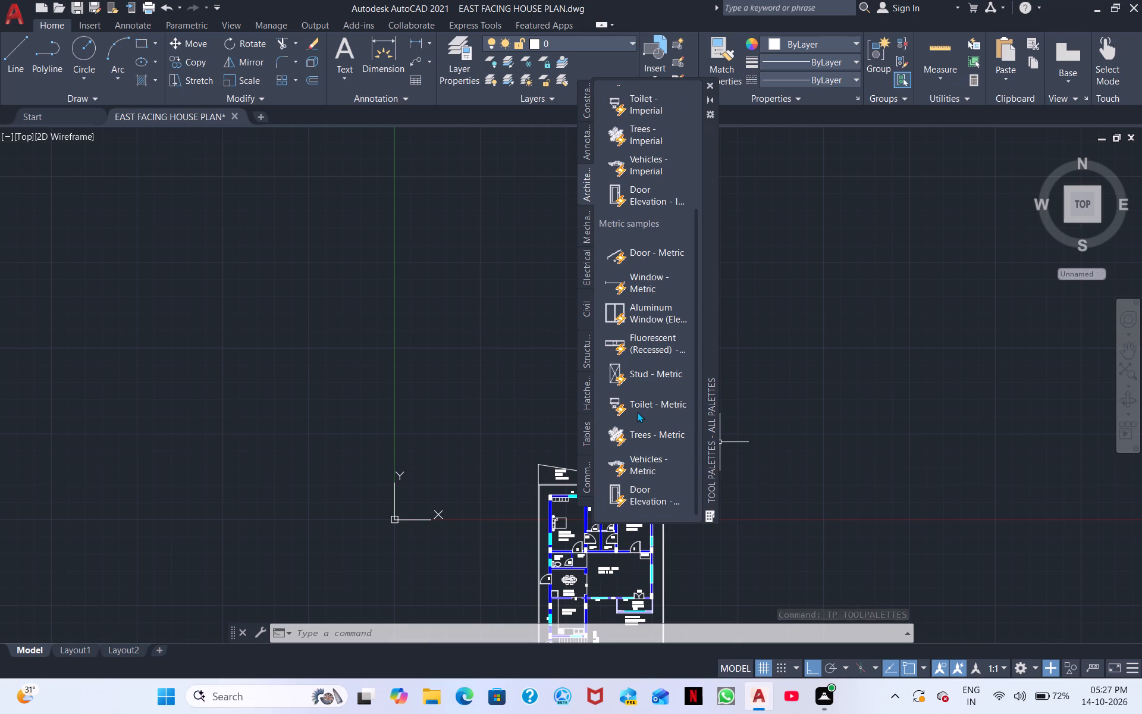
click(634, 437)
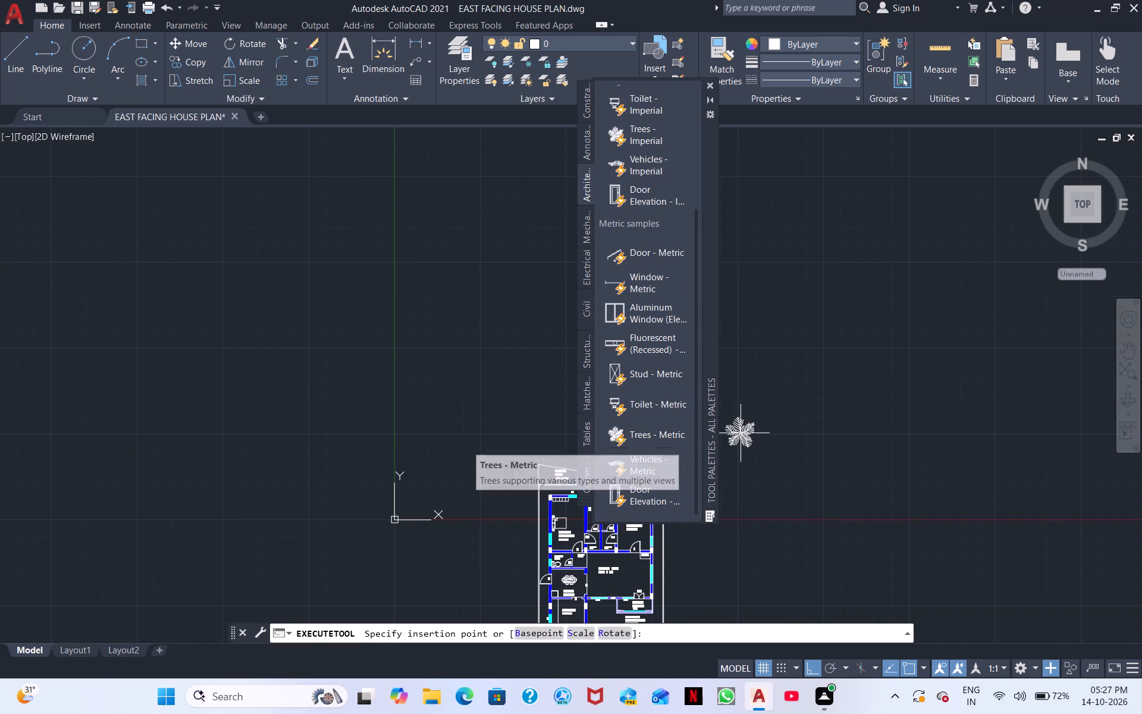
scroll(765, 468, up, 2)
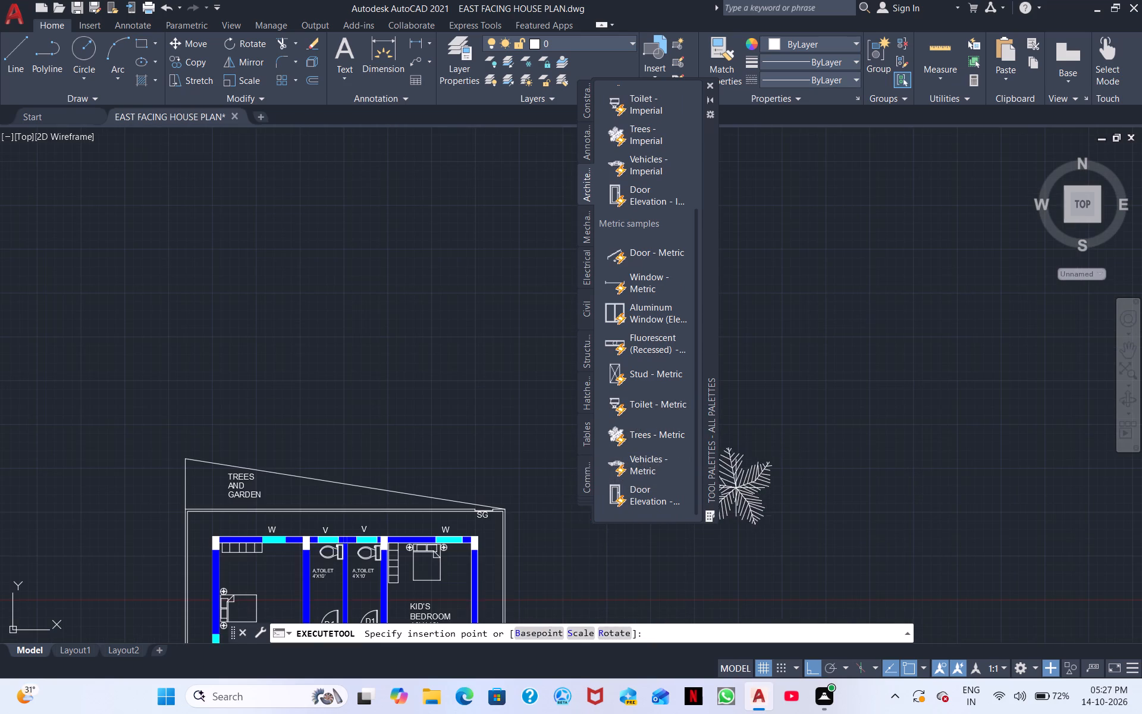
click(726, 508)
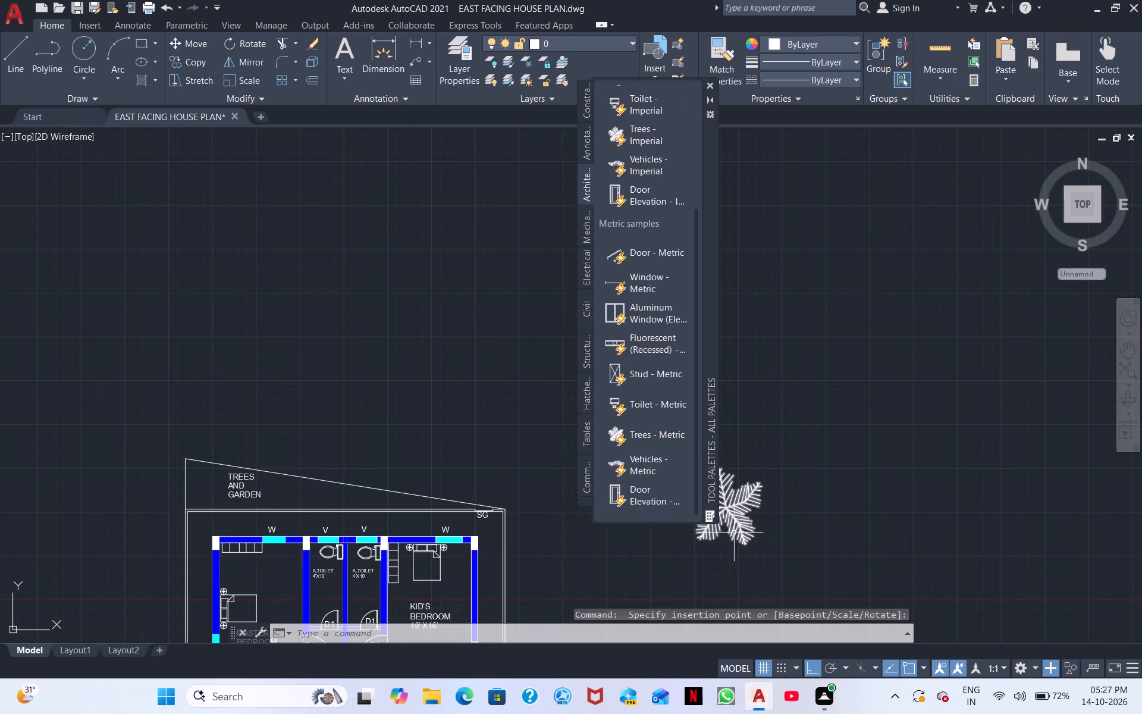
Insert a second Trees - Metric block just northeast of the first tree and close the tool palettes.
click(663, 432)
click(787, 423)
key(Escape)
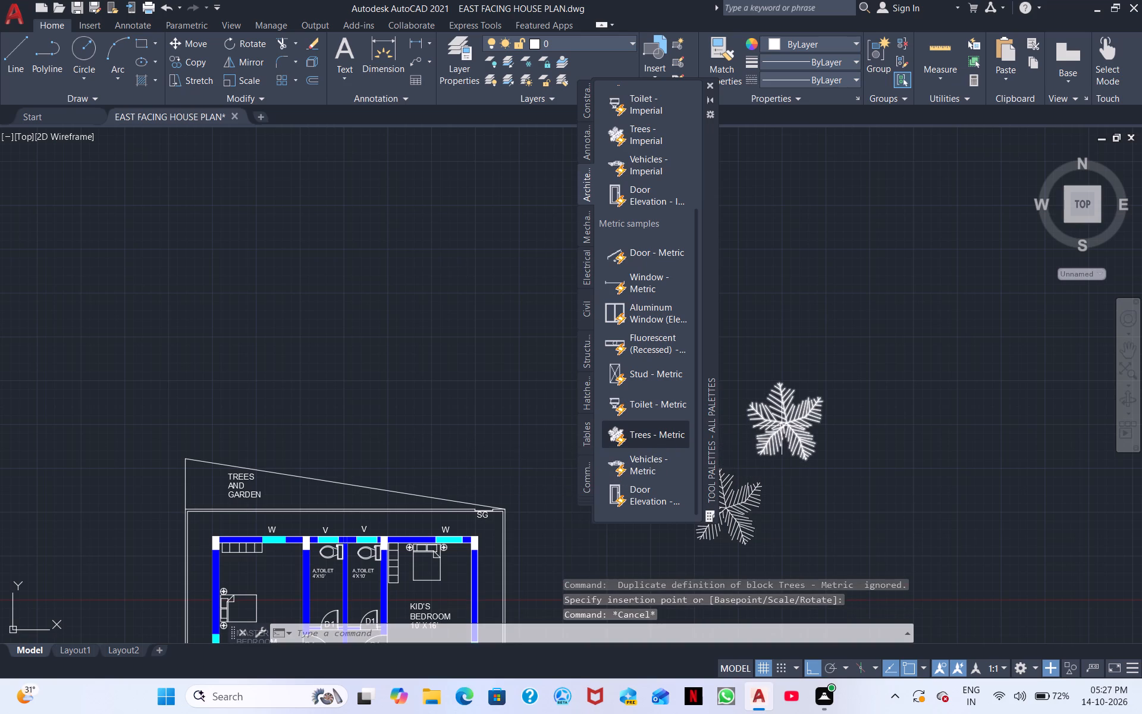
right_click(778, 429)
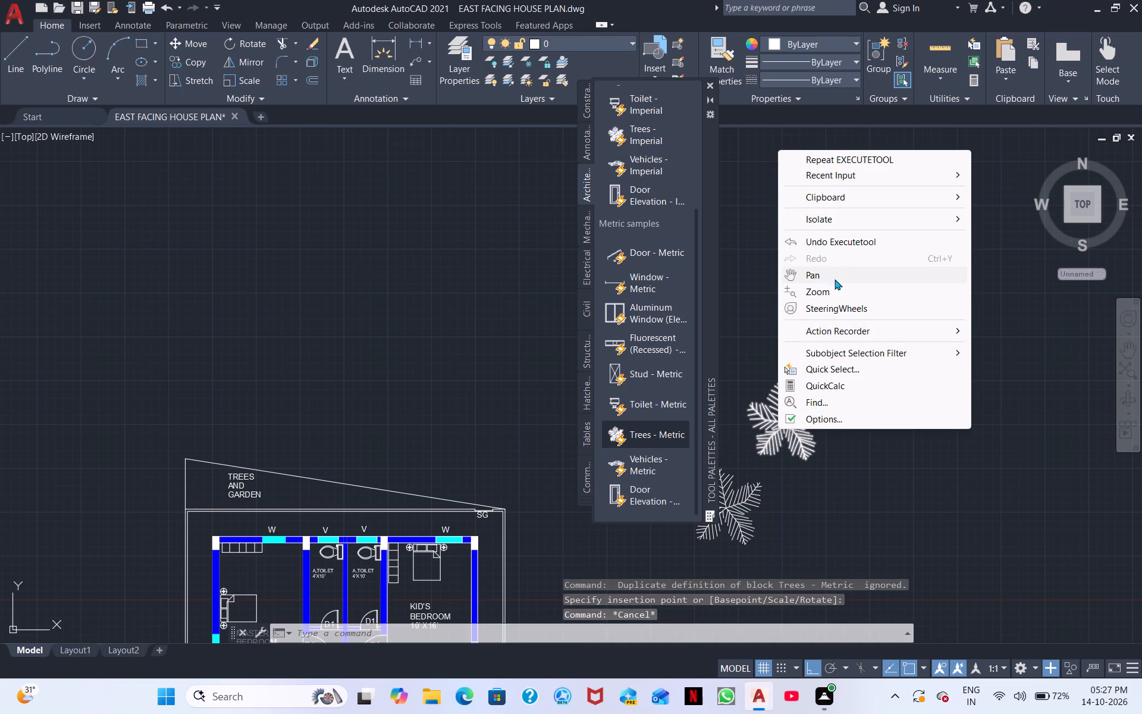
click(708, 82)
Scale the northeastern of the two new tree blocks down freehand to roughly a quarter of its size.
middle_drag(791, 383, 728, 356)
drag(777, 443, 776, 443)
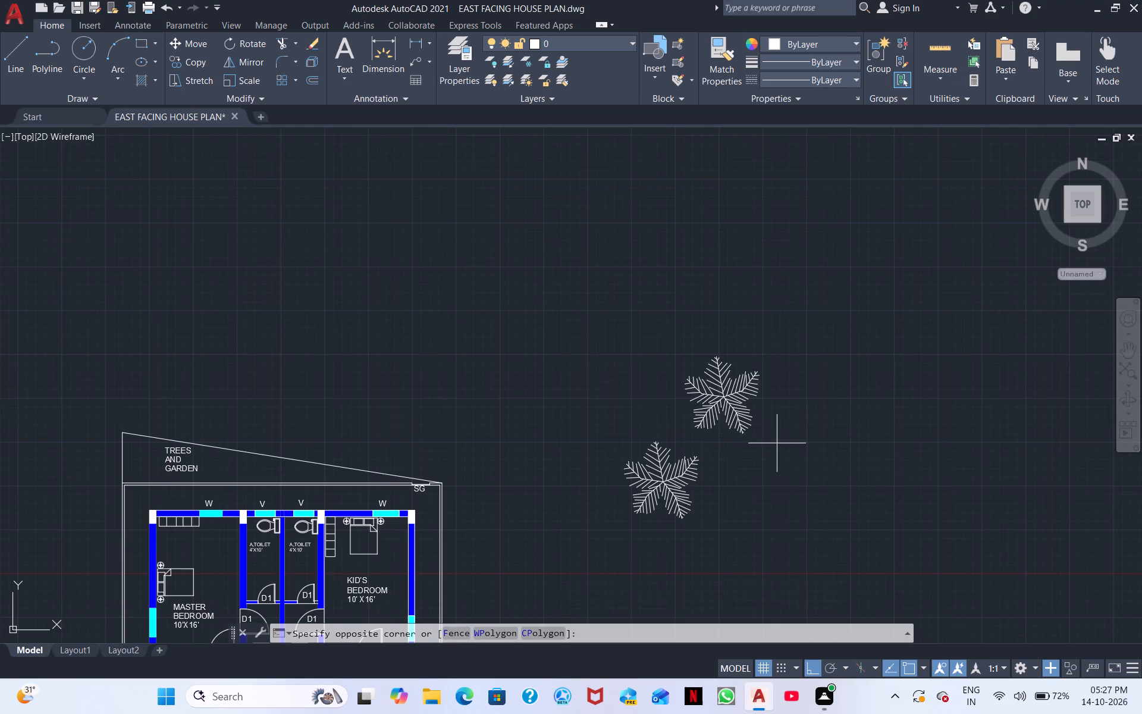
drag(776, 443, 757, 422)
click(666, 318)
right_click(666, 318)
click(724, 456)
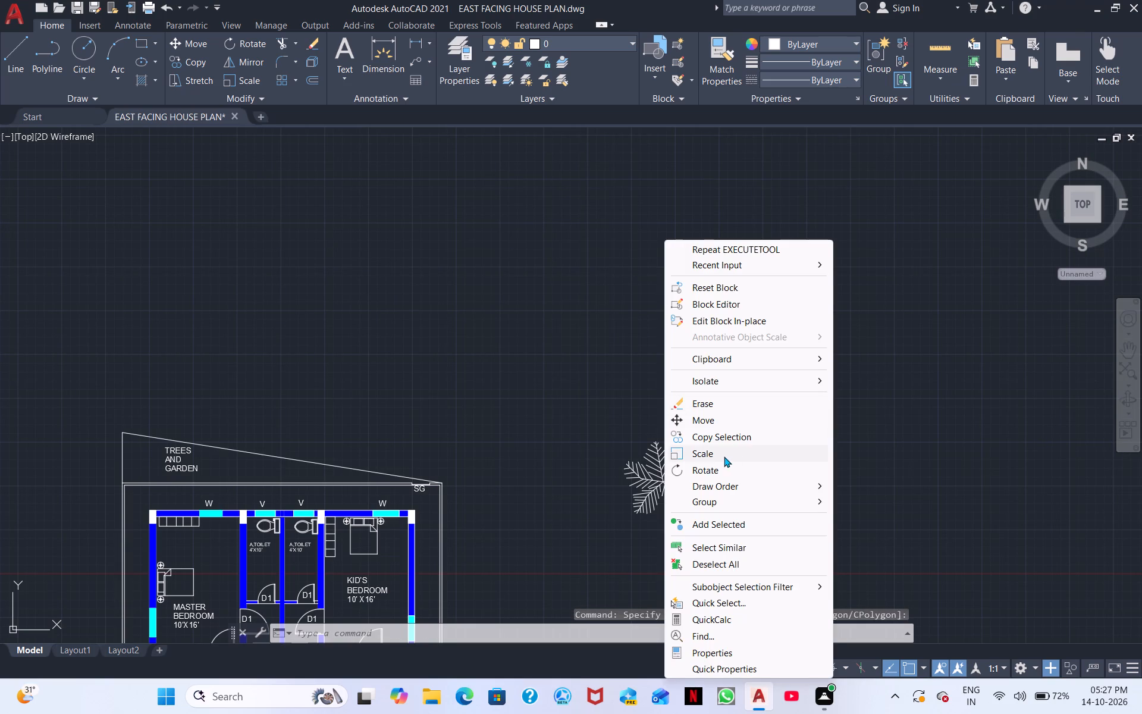
click(724, 418)
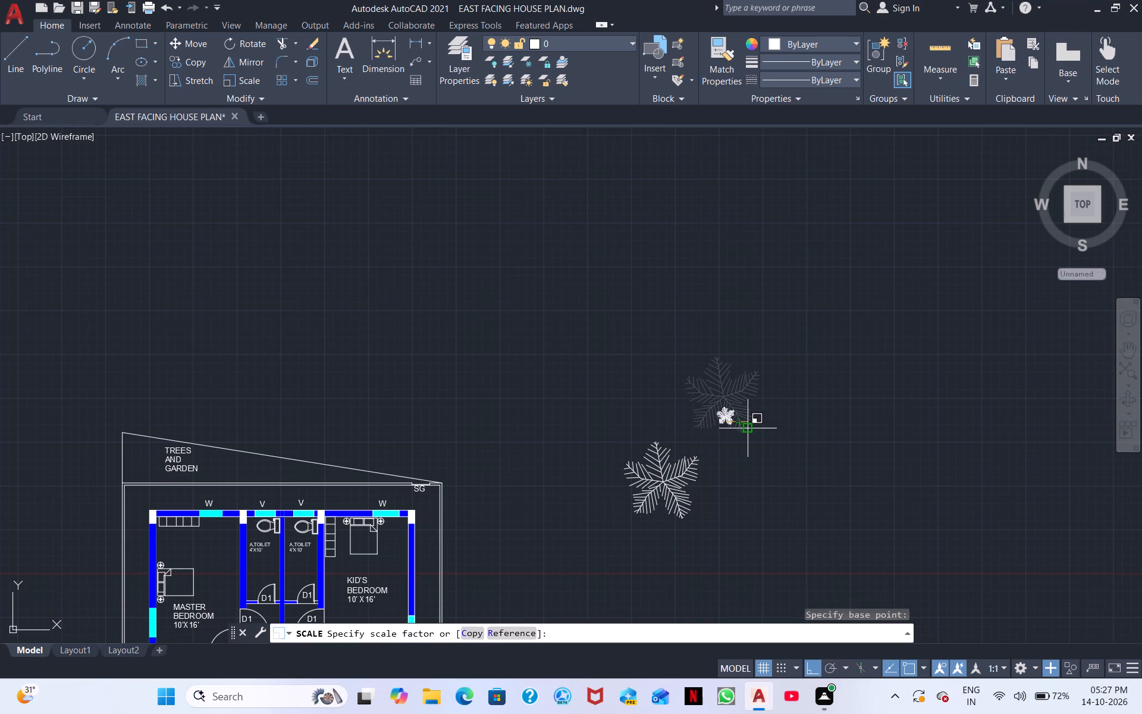
click(751, 431)
Move the small tree, with Ortho off, into the northwest corner of the Trees and Garden area.
scroll(752, 433, up, 2)
middle_drag(708, 455, 778, 412)
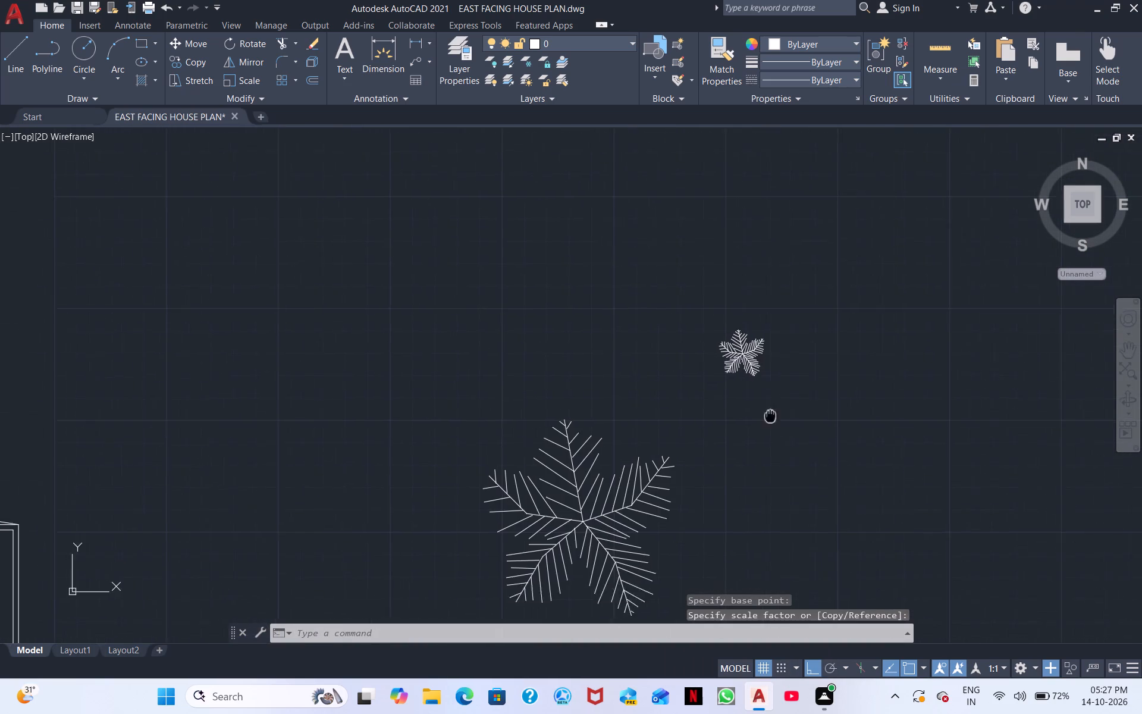
middle_drag(778, 412, 837, 400)
drag(846, 396, 839, 362)
click(786, 284)
right_click(785, 284)
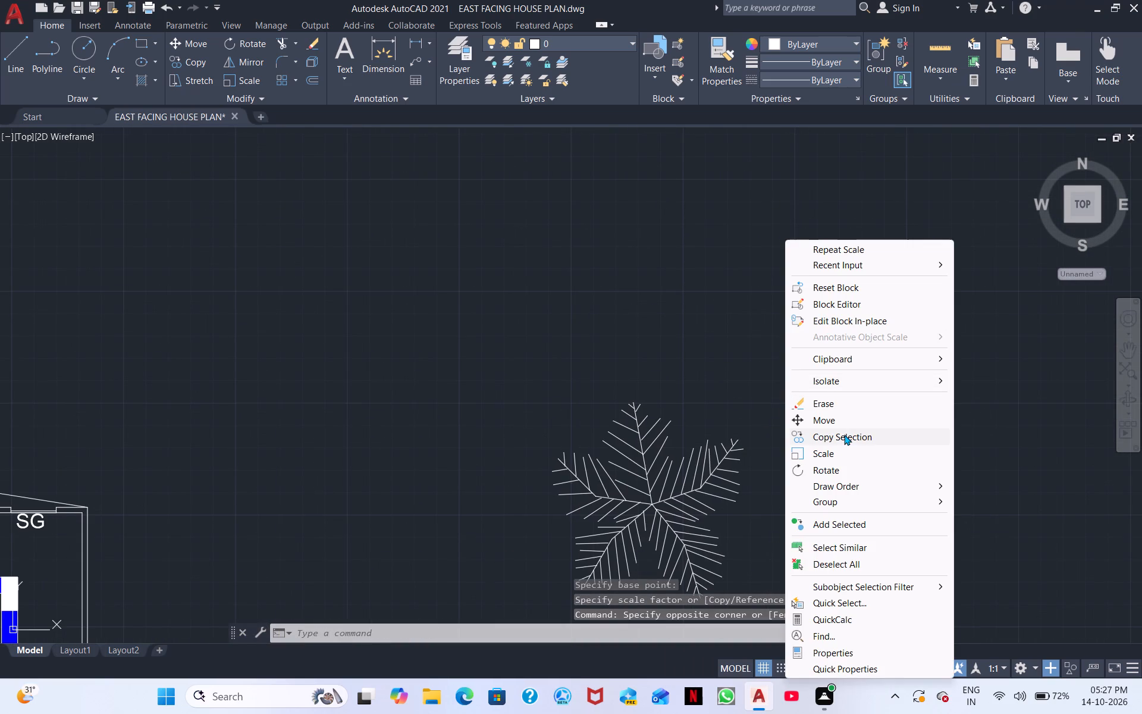
click(843, 418)
click(806, 335)
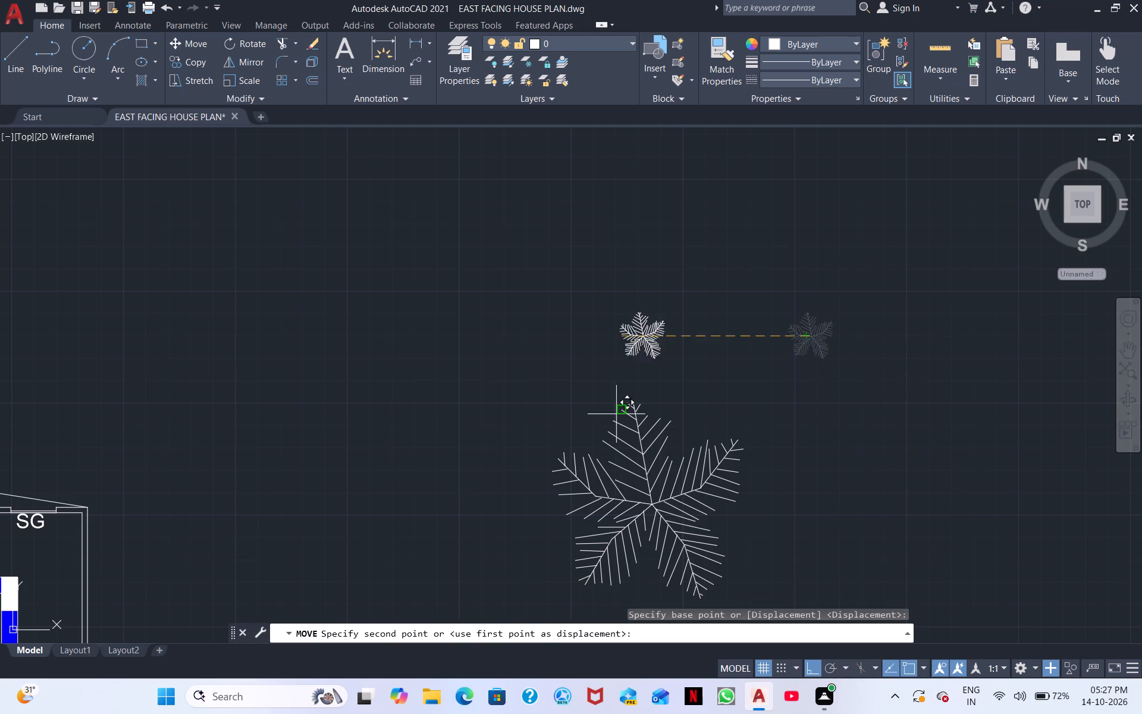
middle_drag(411, 468, 1141, 432)
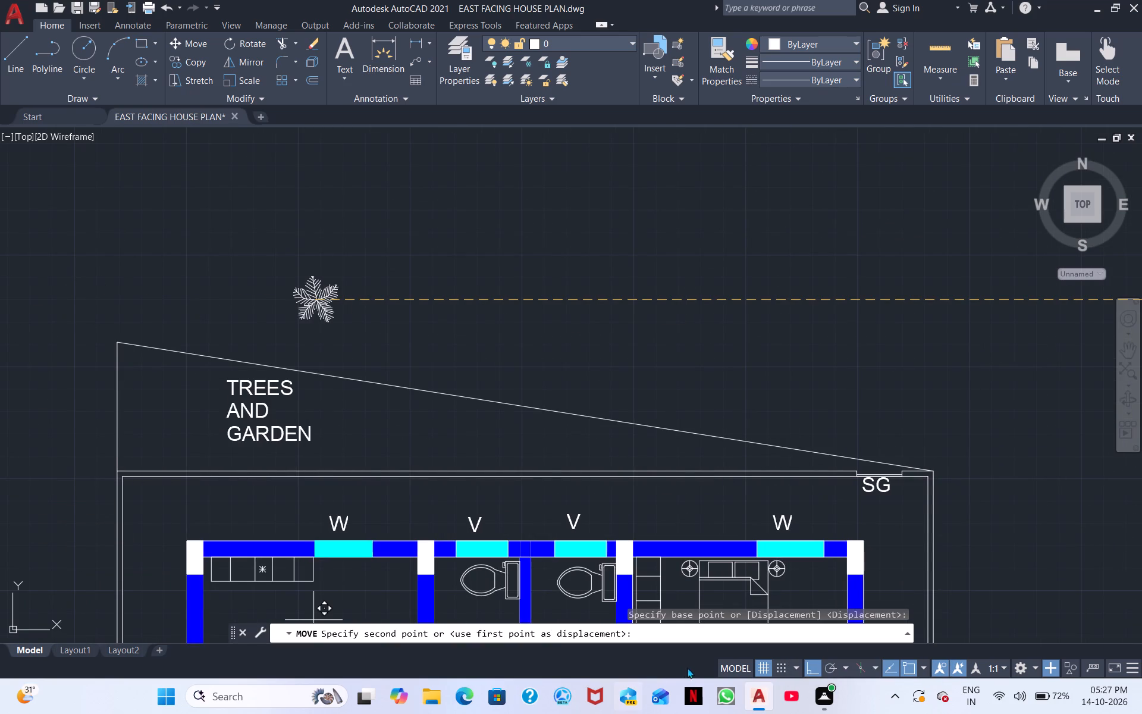
click(811, 671)
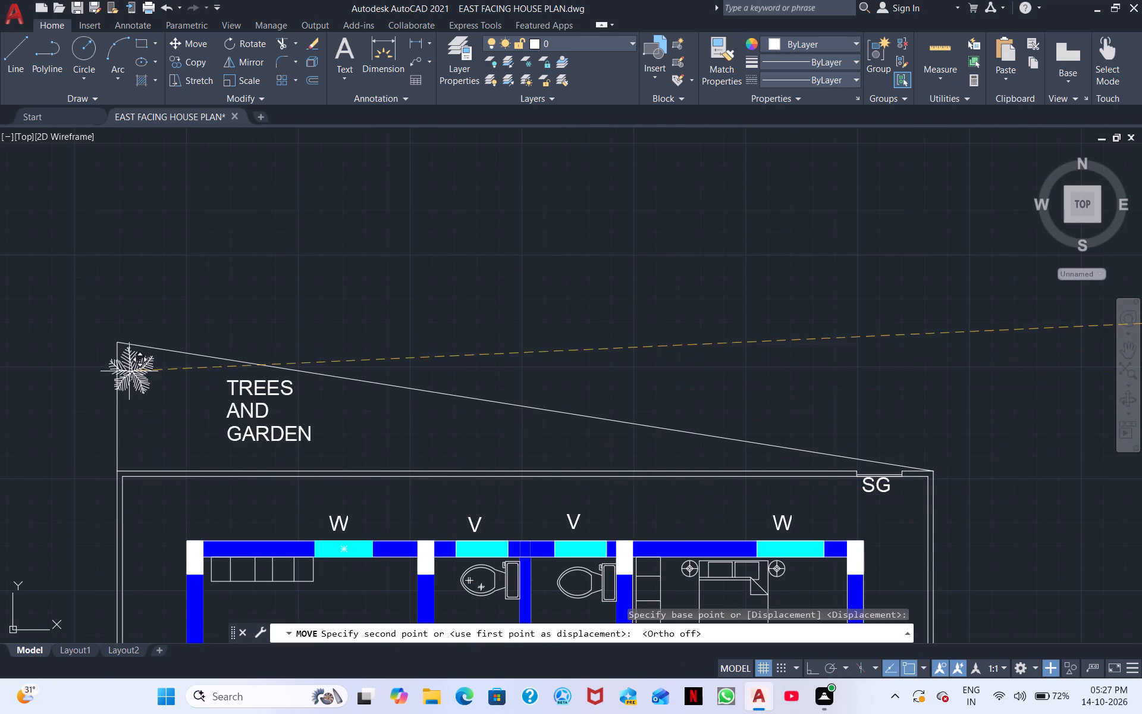
click(142, 383)
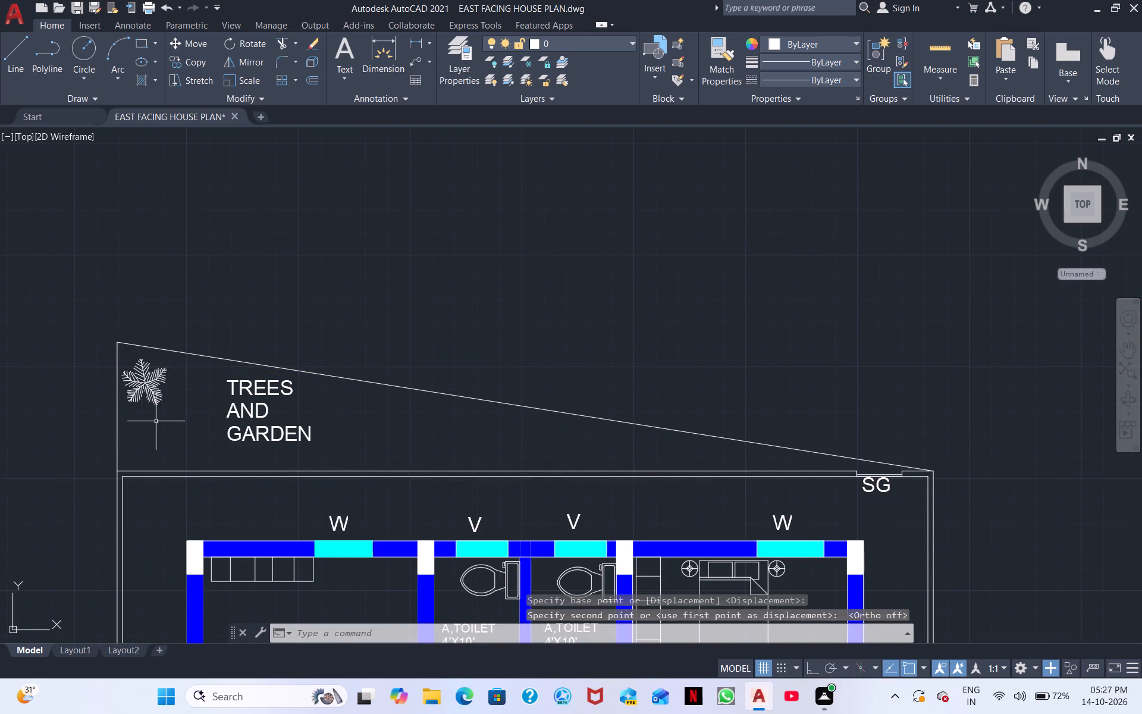
Copy the small tree six times within the Trees and Garden area, one southwest of the label and five east of it.
drag(167, 422, 160, 410)
click(140, 380)
right_click(140, 381)
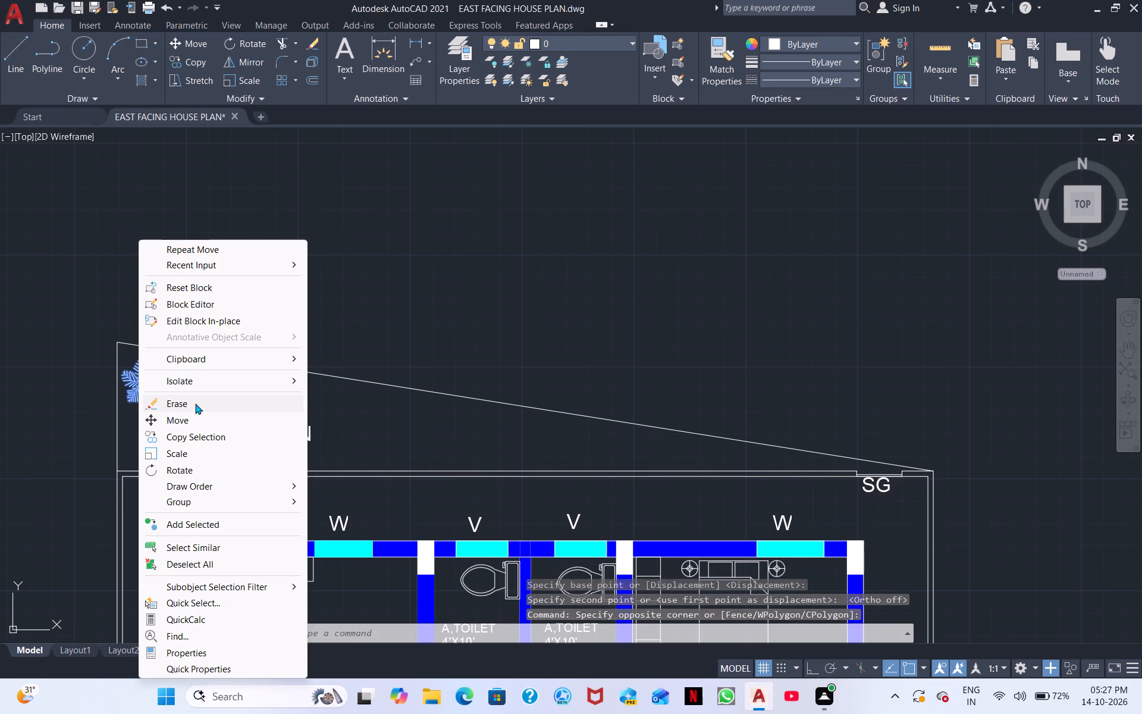
click(186, 434)
click(155, 380)
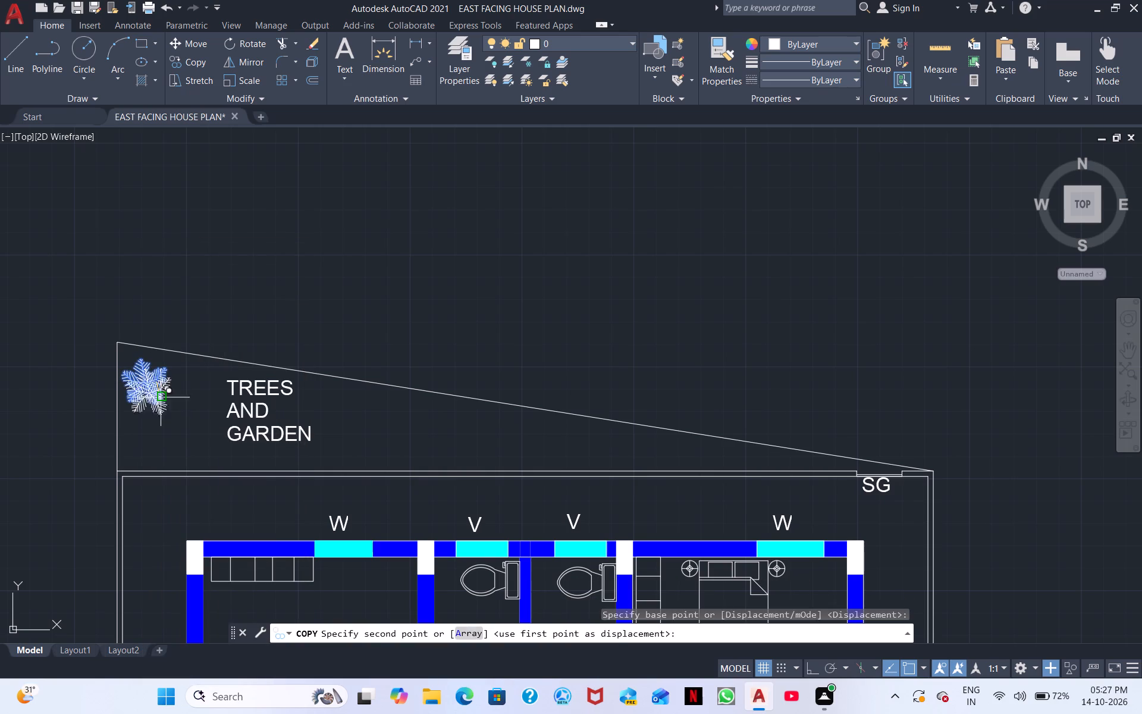
click(185, 435)
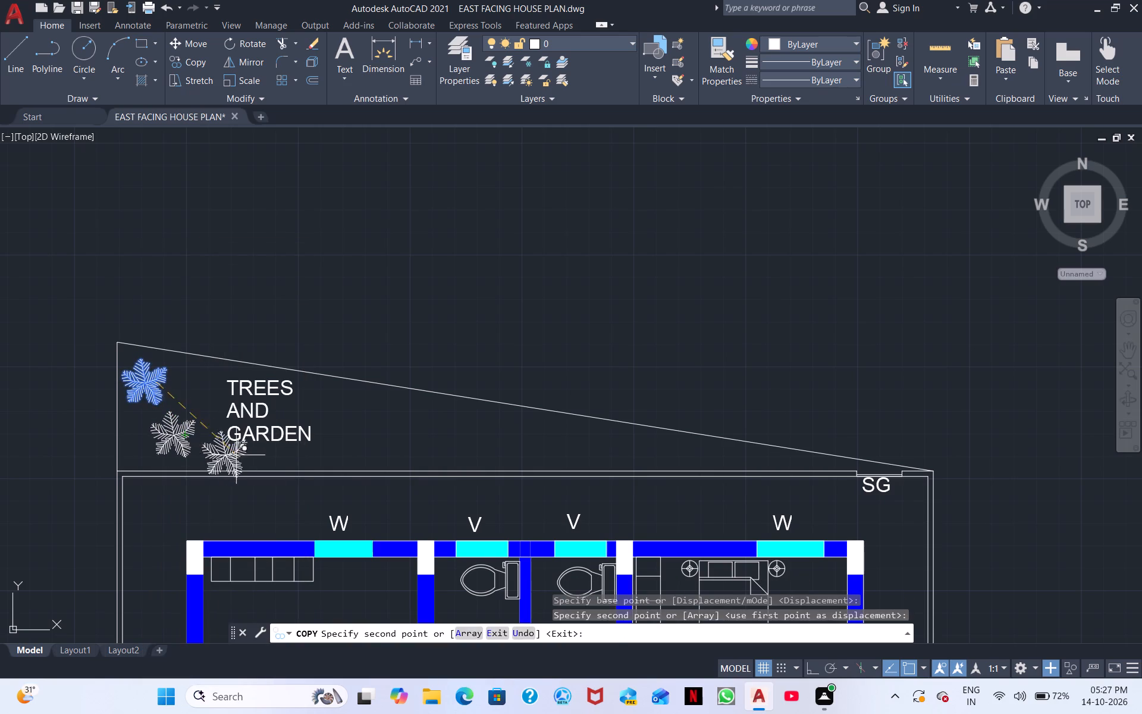
click(369, 404)
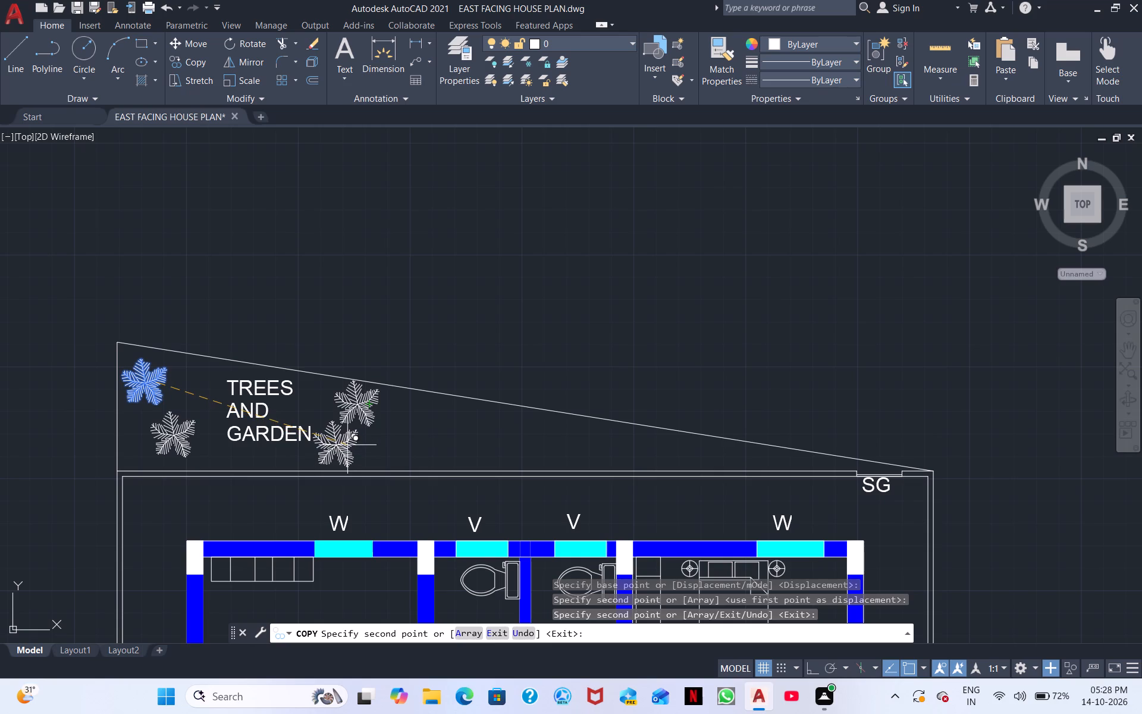
click(347, 445)
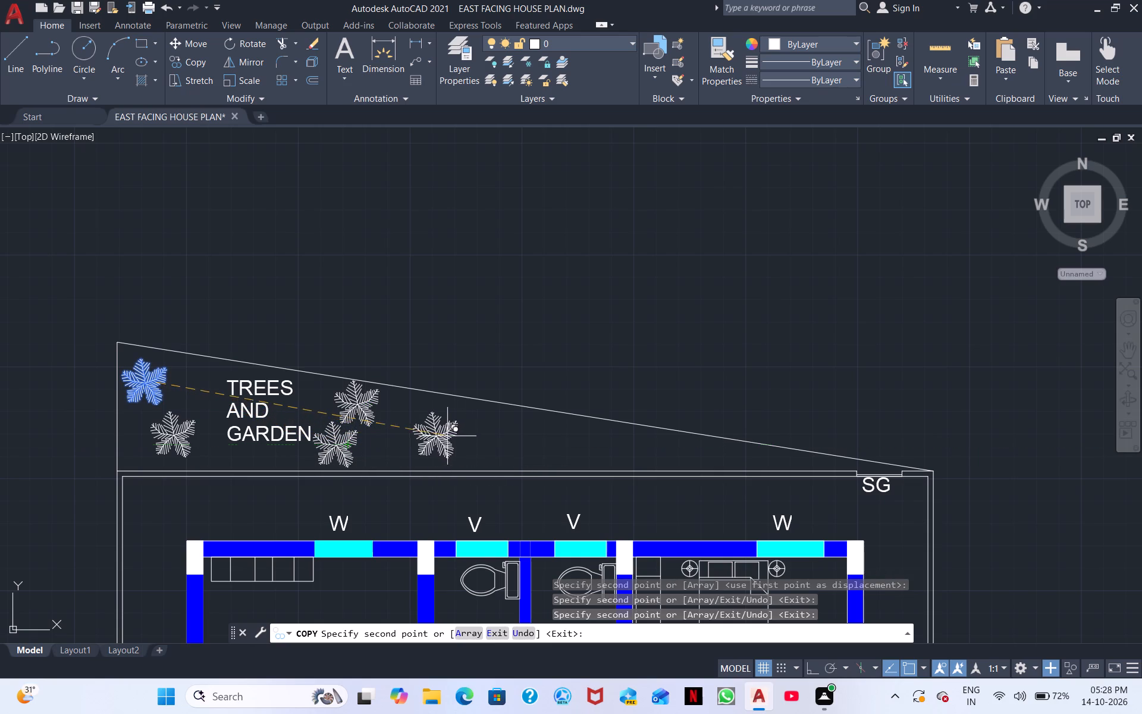
click(420, 438)
click(466, 423)
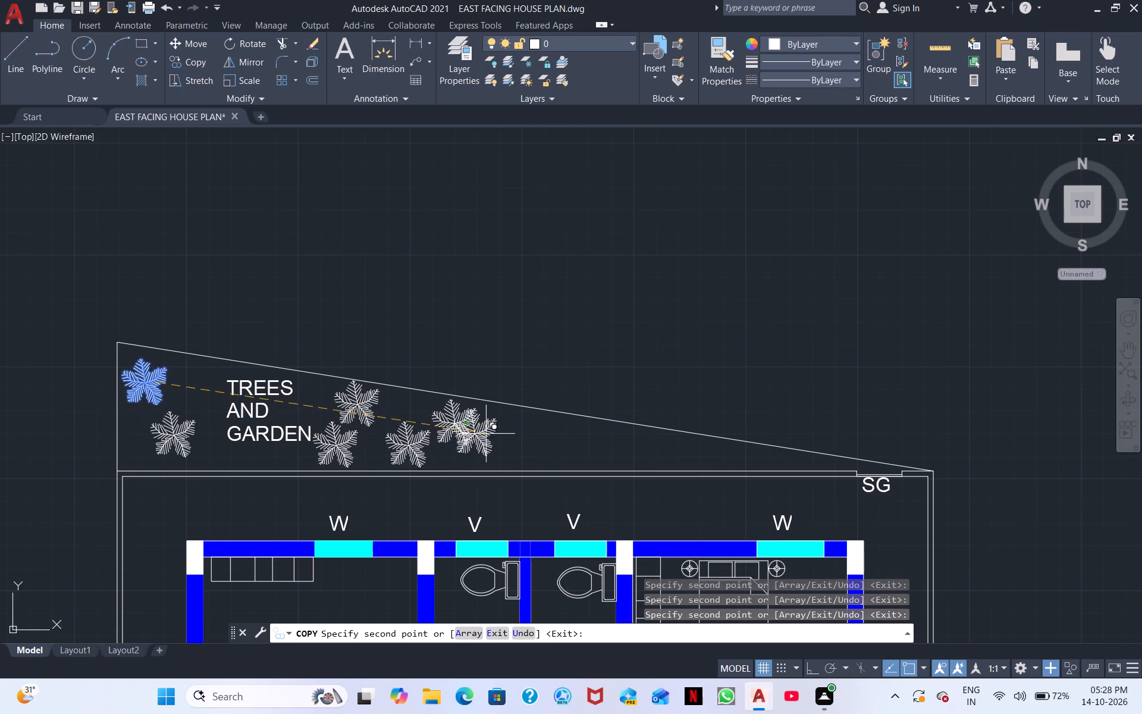
click(546, 449)
Copy the tree eight times in a staggered row along the south boundary wall, from the southwest corner to the main gate.
middle_drag(540, 452, 437, 202)
scroll(413, 365, down, 1)
middle_drag(480, 408, 388, 155)
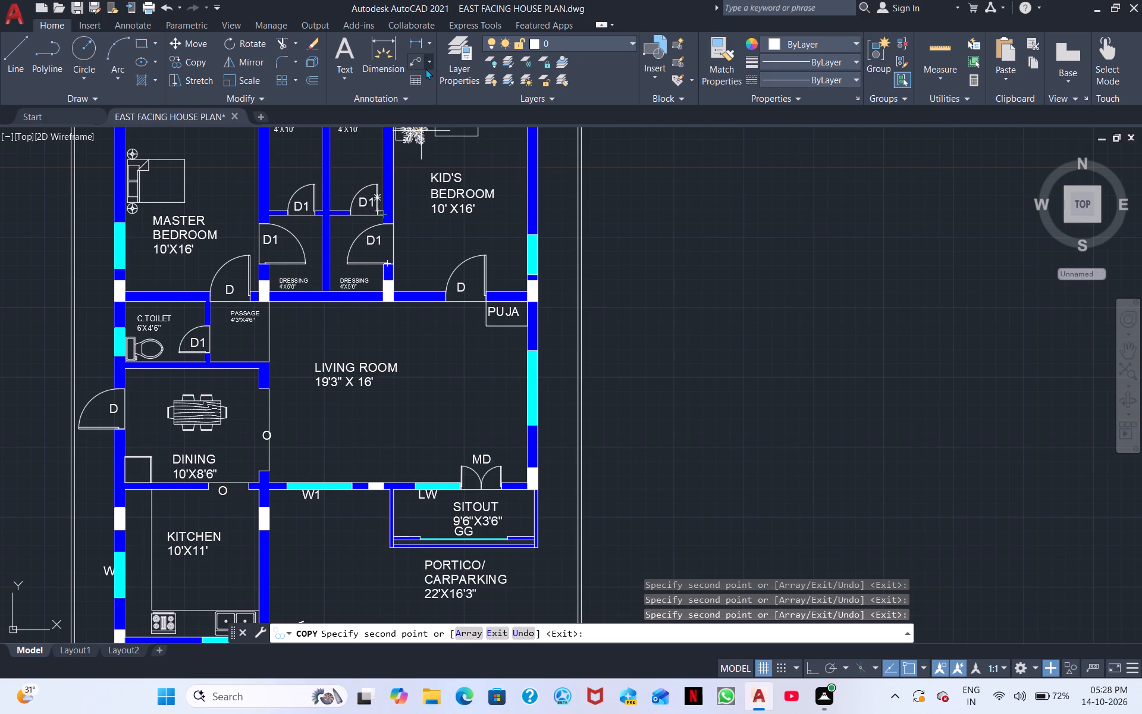
middle_drag(451, 113, 487, 8)
scroll(548, 255, down, 1)
middle_drag(411, 412, 404, 237)
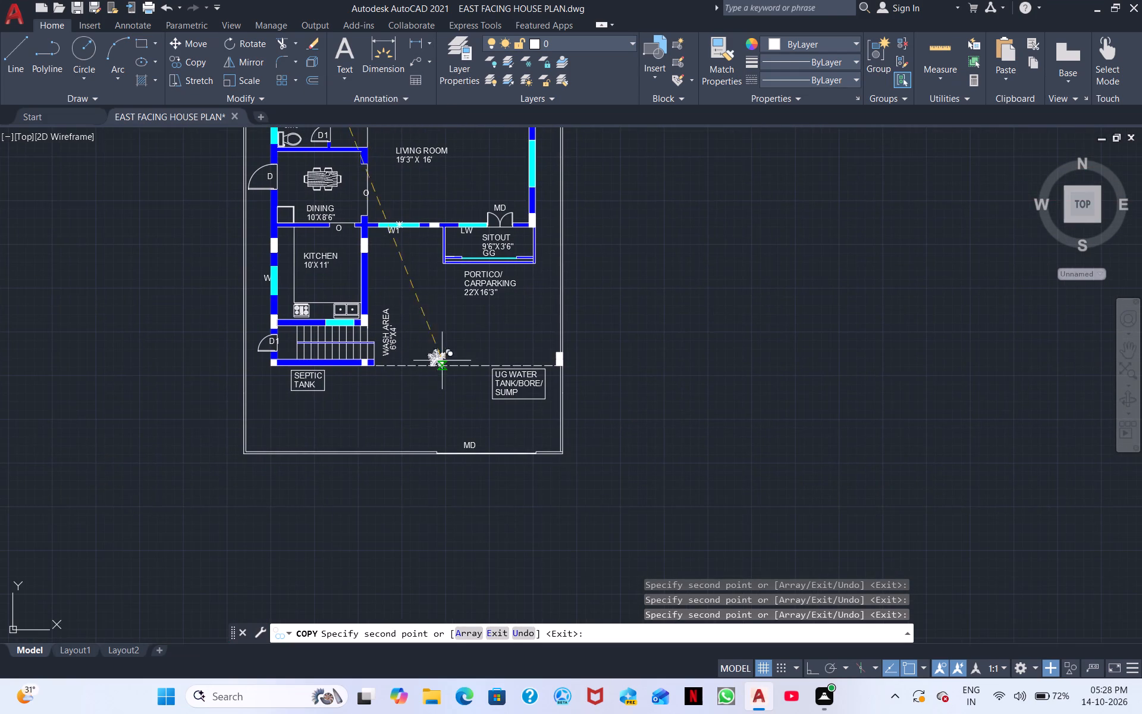
click(267, 433)
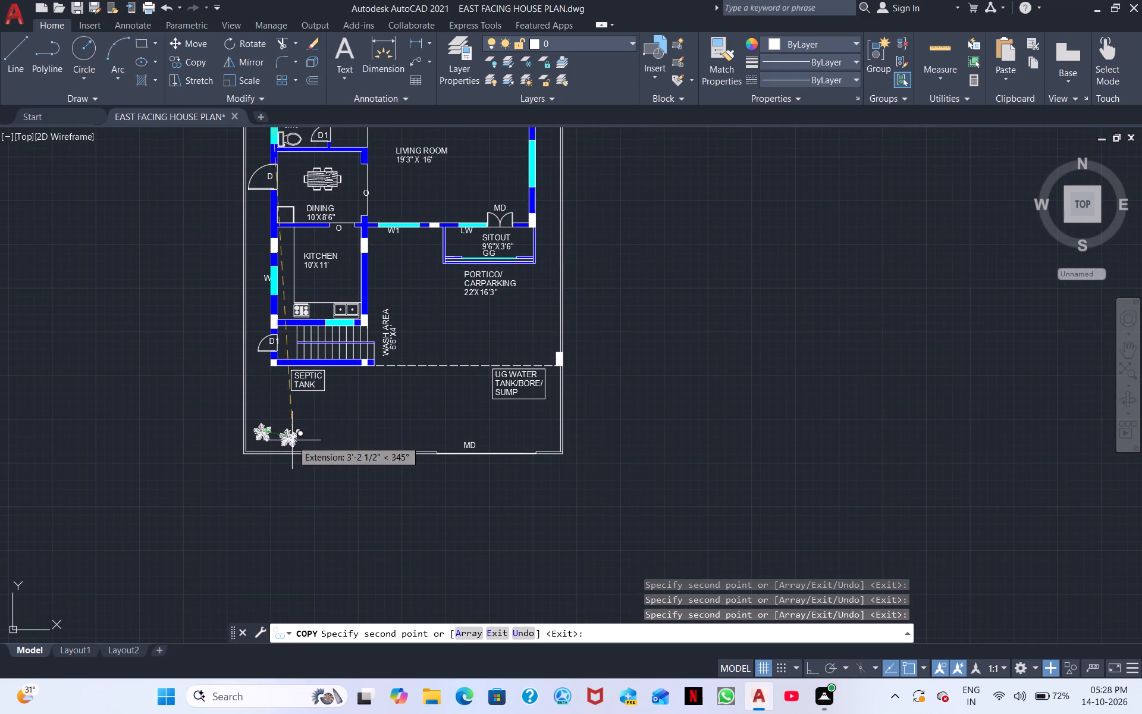
scroll(293, 440, up, 3)
click(300, 380)
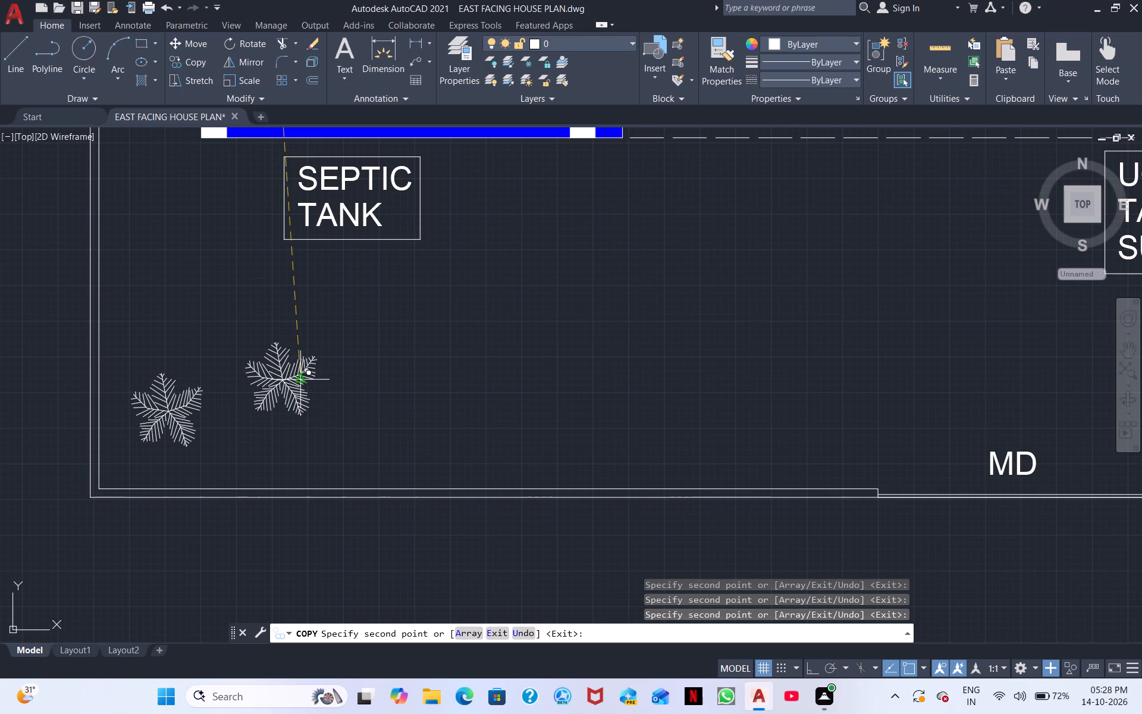
click(391, 437)
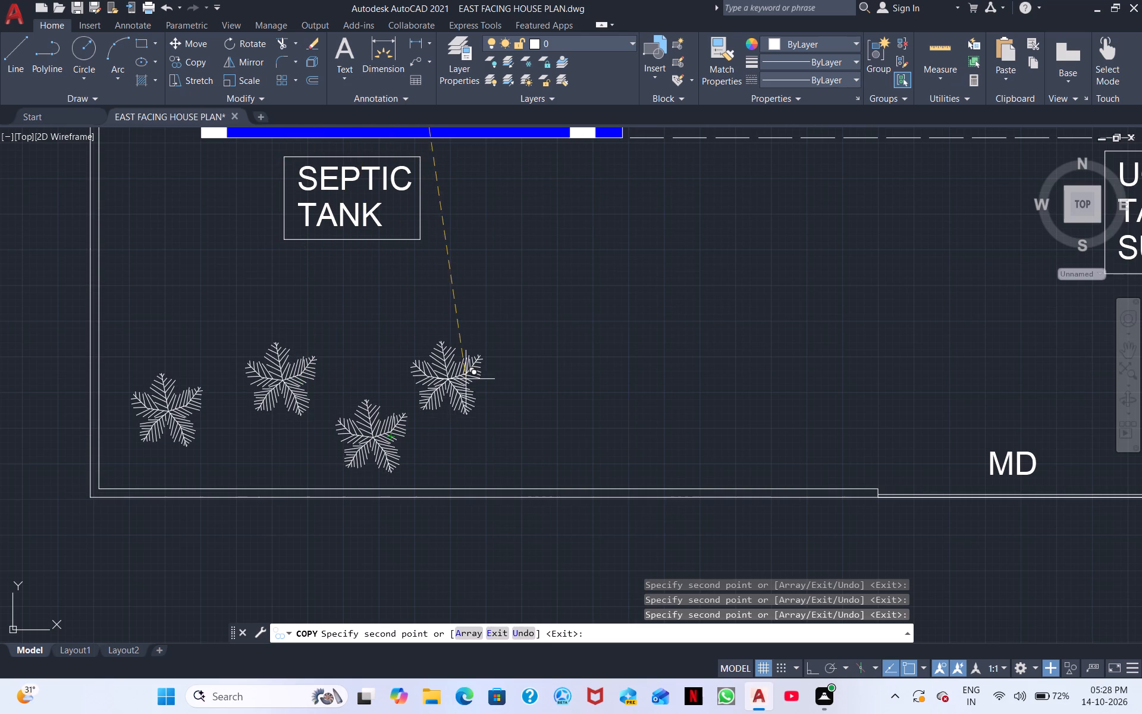
click(472, 375)
click(564, 439)
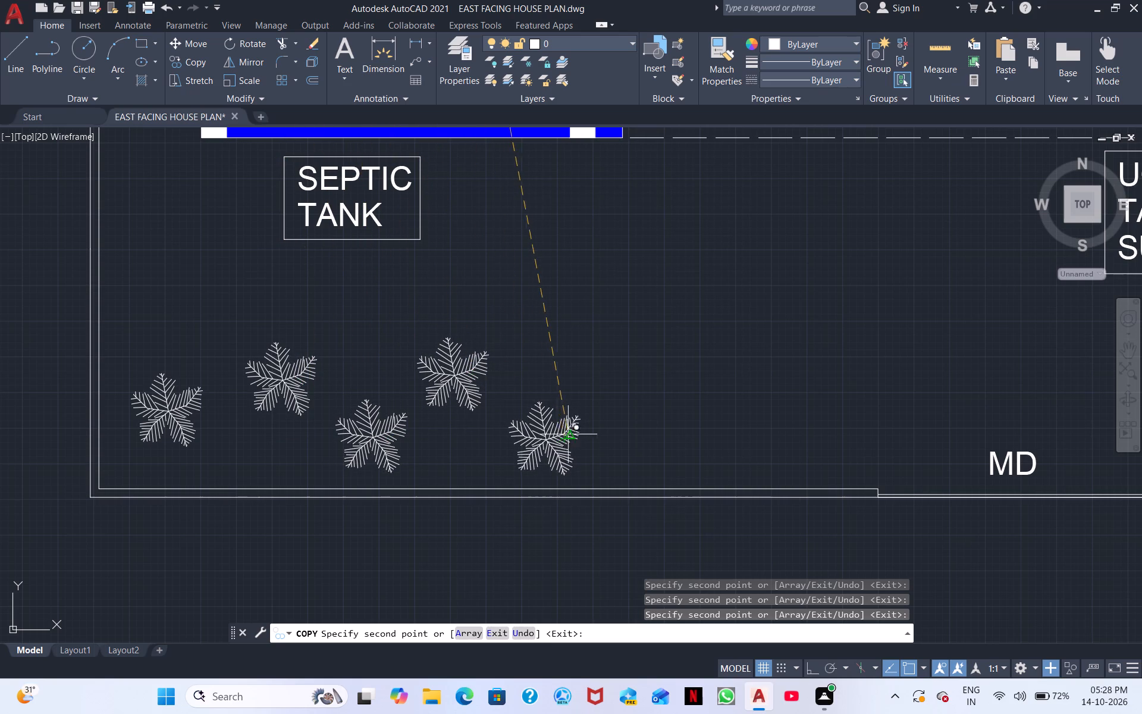
click(648, 365)
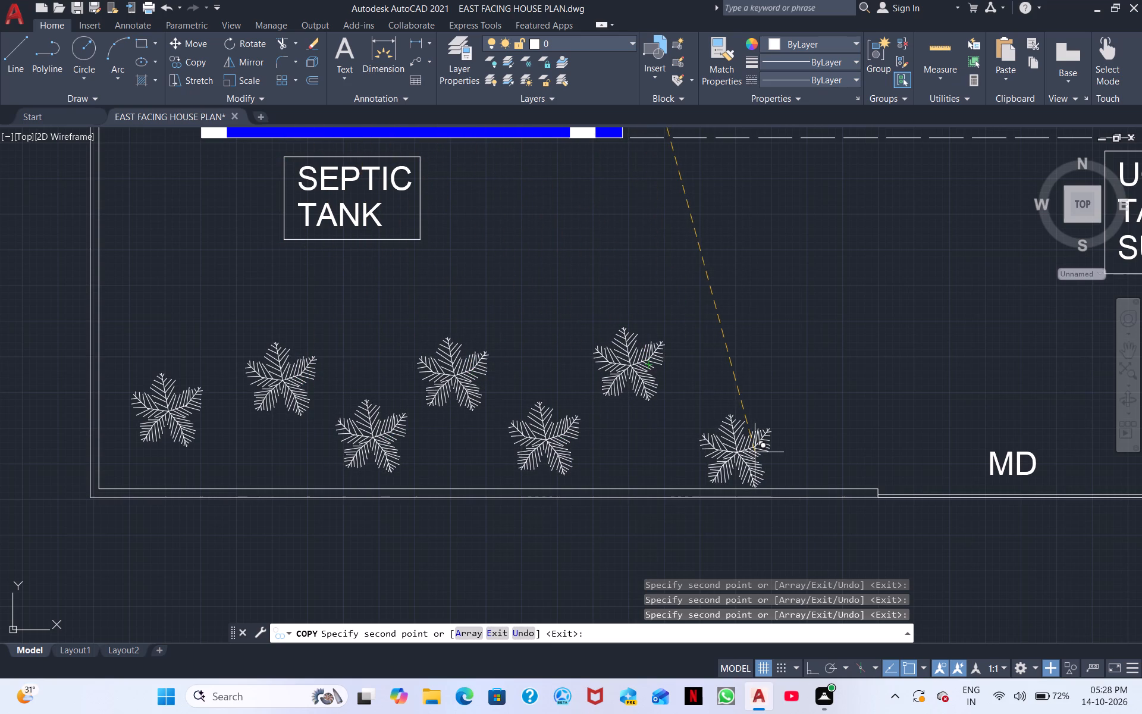
click(749, 450)
click(839, 376)
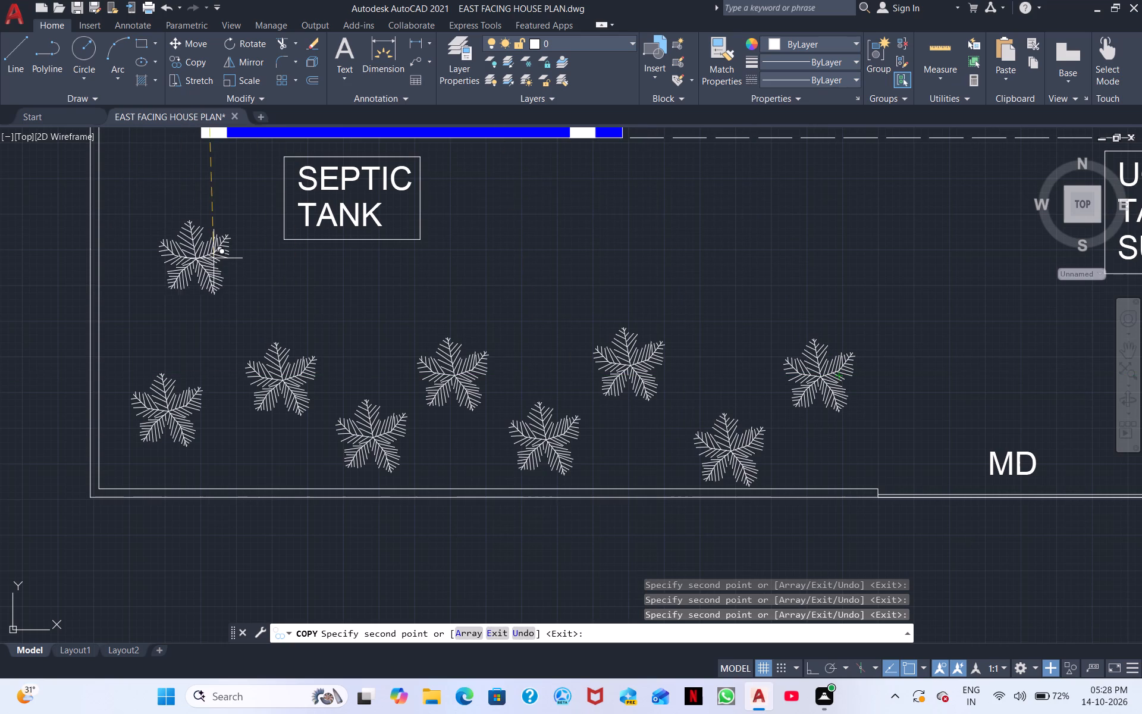
Add two more tree copies between the west boundary wall and the septic tank, and finish copying.
click(214, 258)
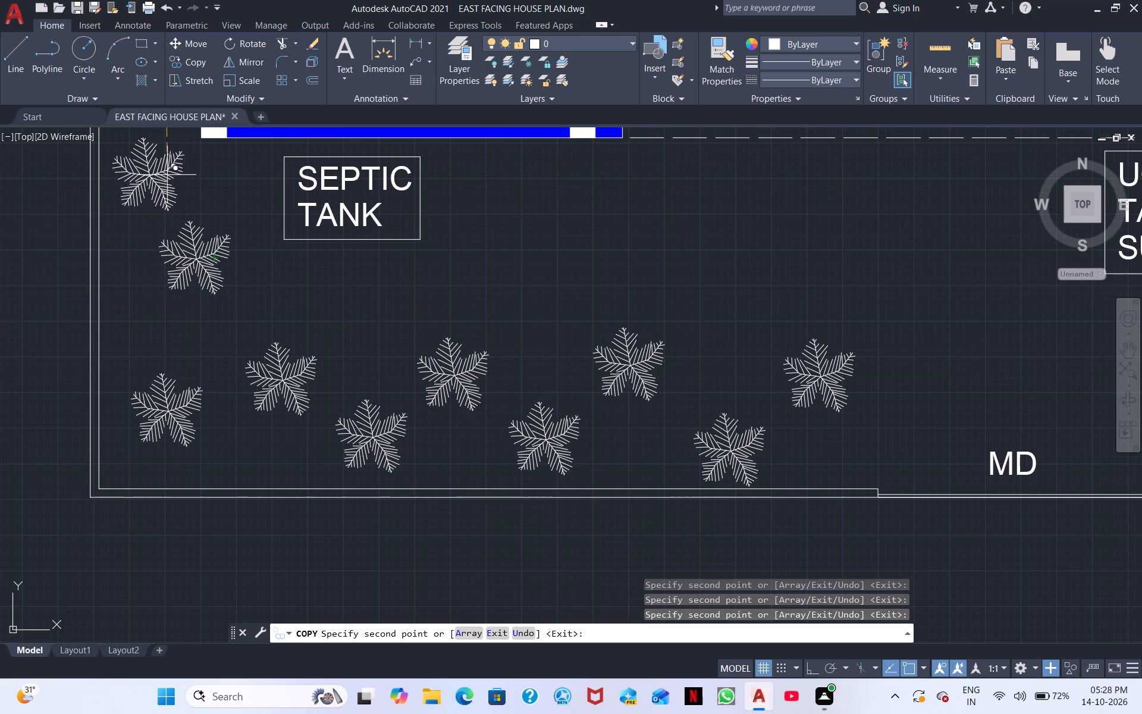
click(167, 175)
key(Escape)
Erase the leftover large tree block northeast of the house plan.
scroll(377, 233, down, 2)
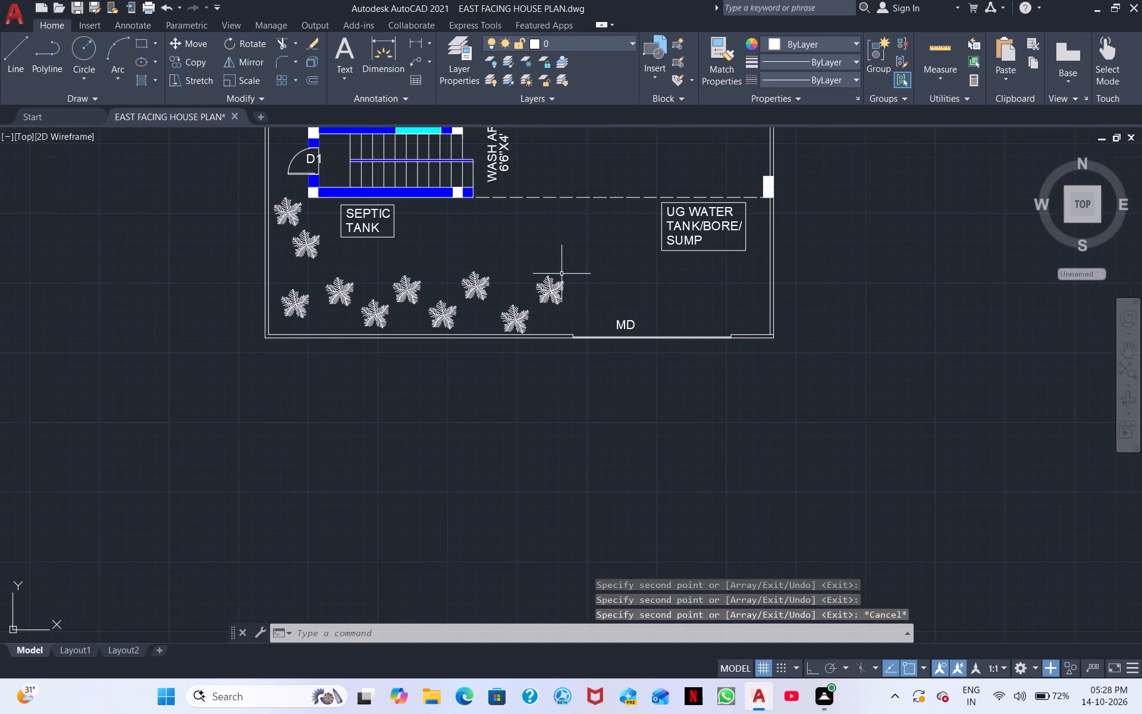
middle_drag(561, 274, 358, 291)
middle_click(380, 315)
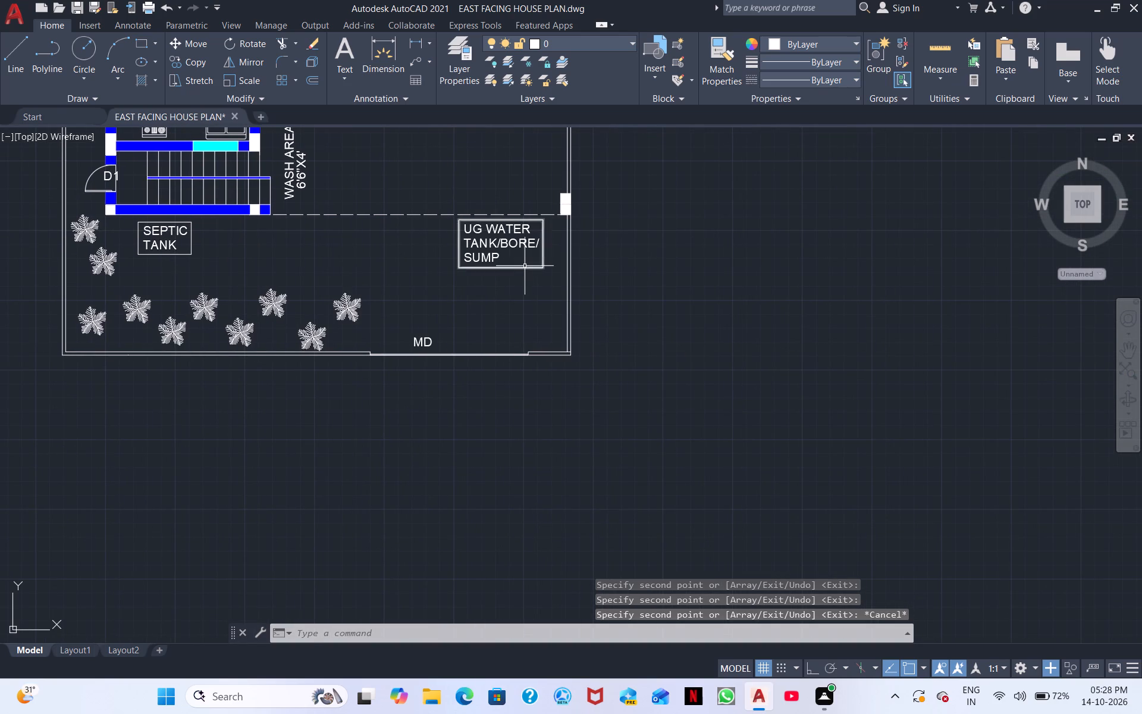
scroll(498, 342, down, 4)
drag(573, 237, 571, 206)
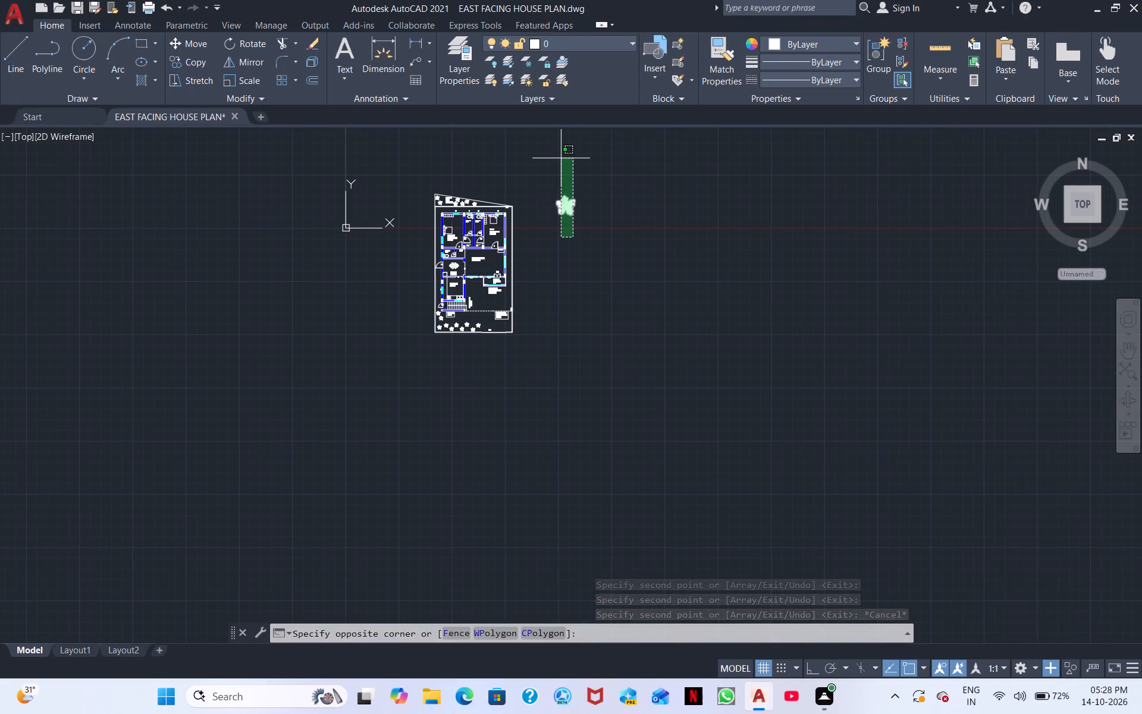
click(561, 158)
right_click(561, 158)
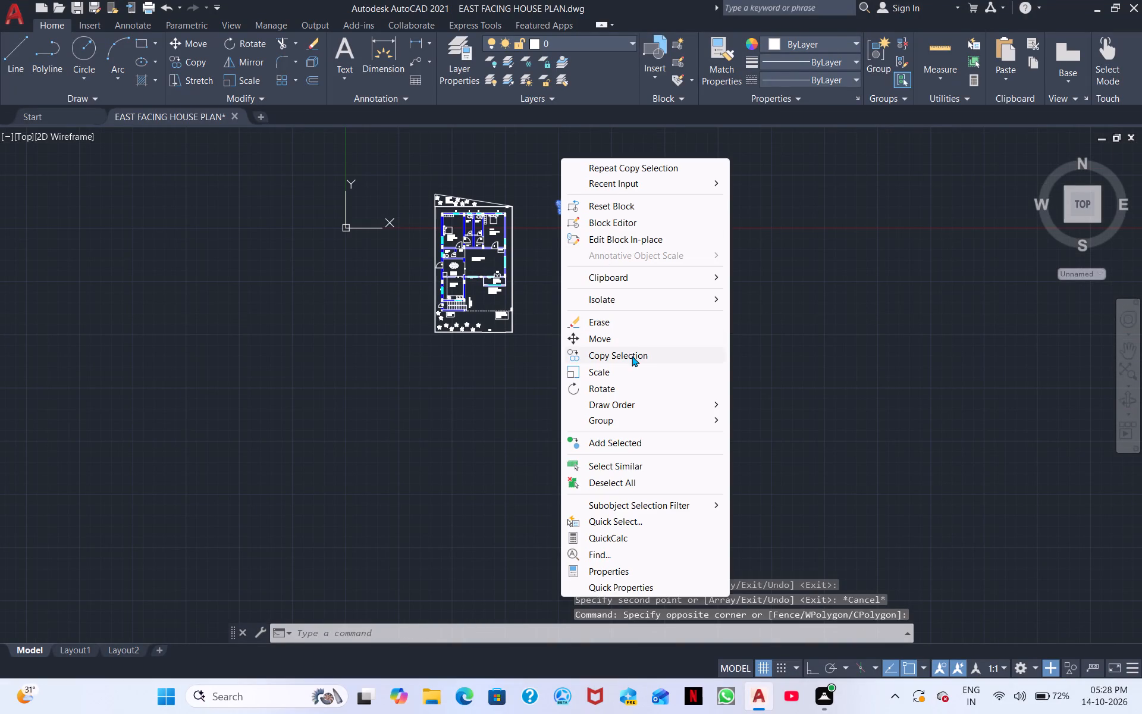
click(614, 326)
Save the drawing.
scroll(614, 326, up, 2)
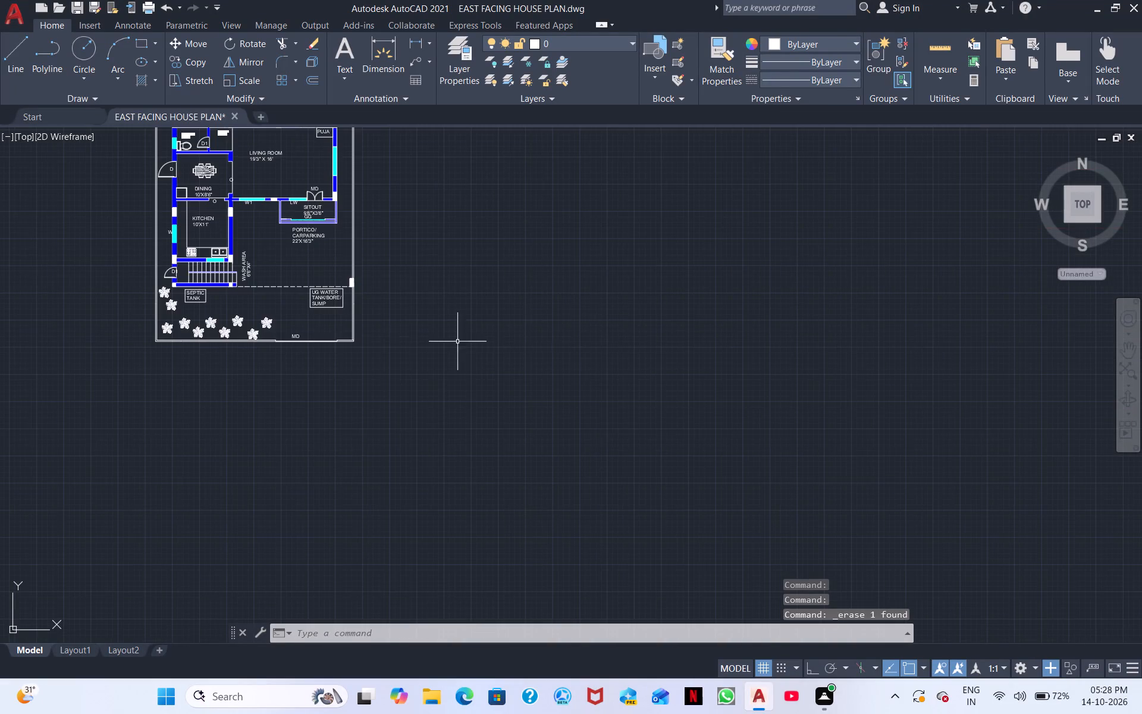
middle_drag(420, 419, 531, 534)
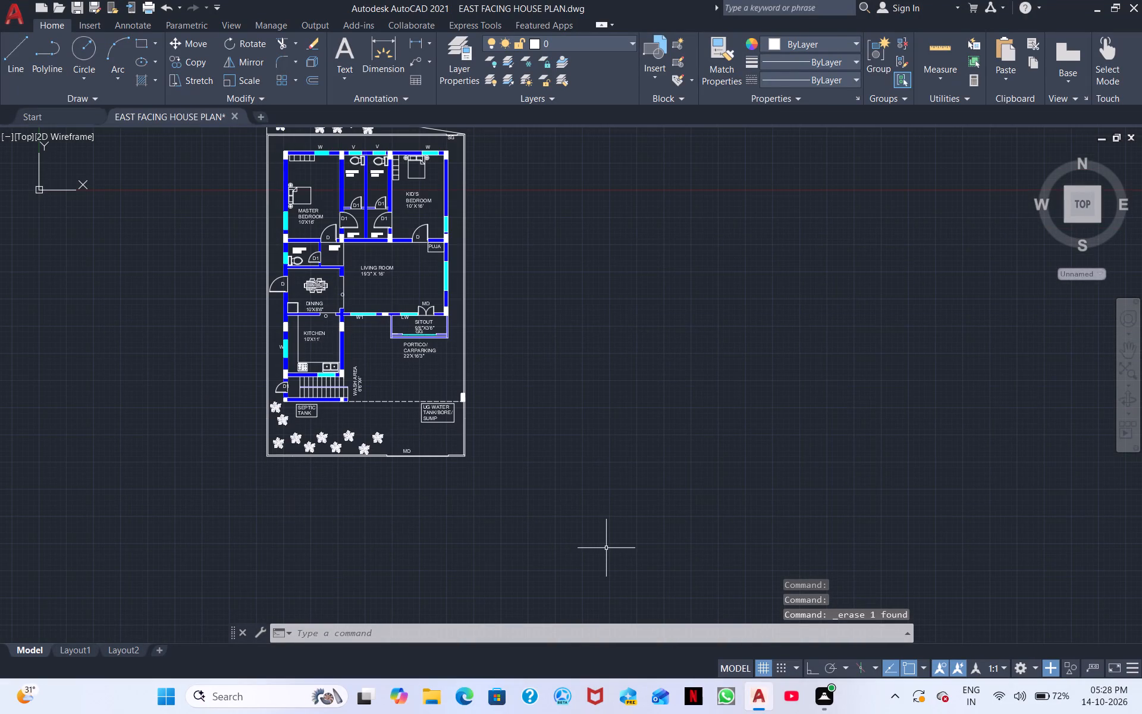
key(ctrl+s)
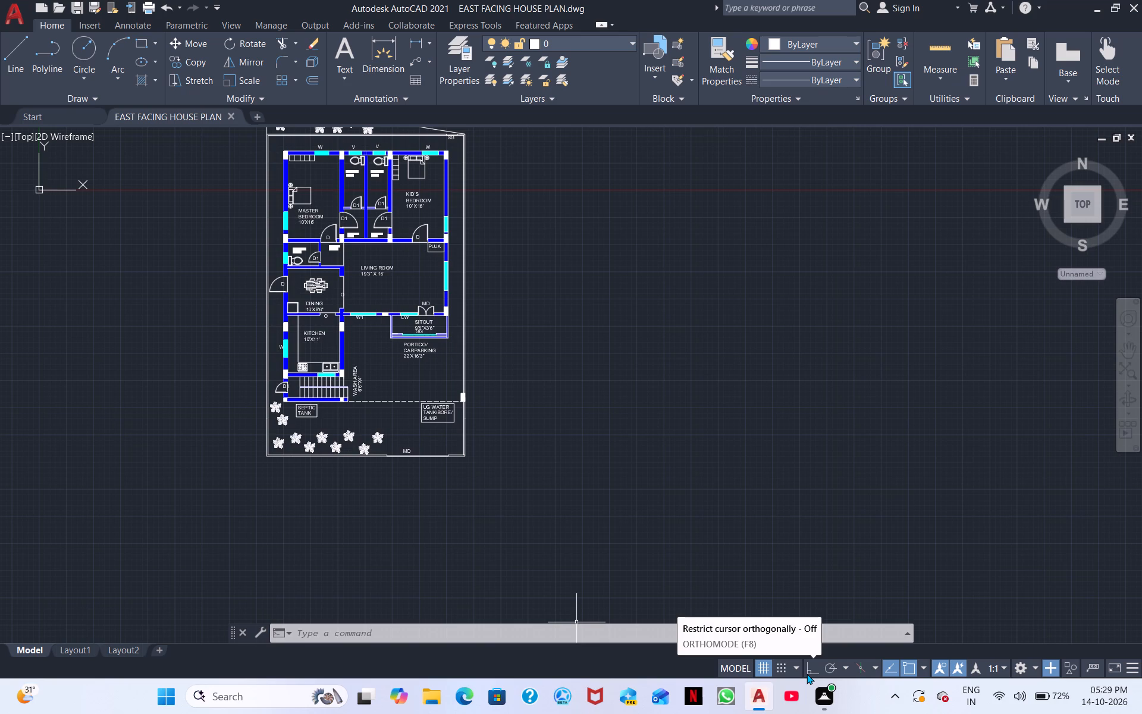
Insert the Sofa - Roundback 7 ft. block from DesignCenter at scale 1 in the empty space east of the house plan.
scroll(443, 276, up, 2)
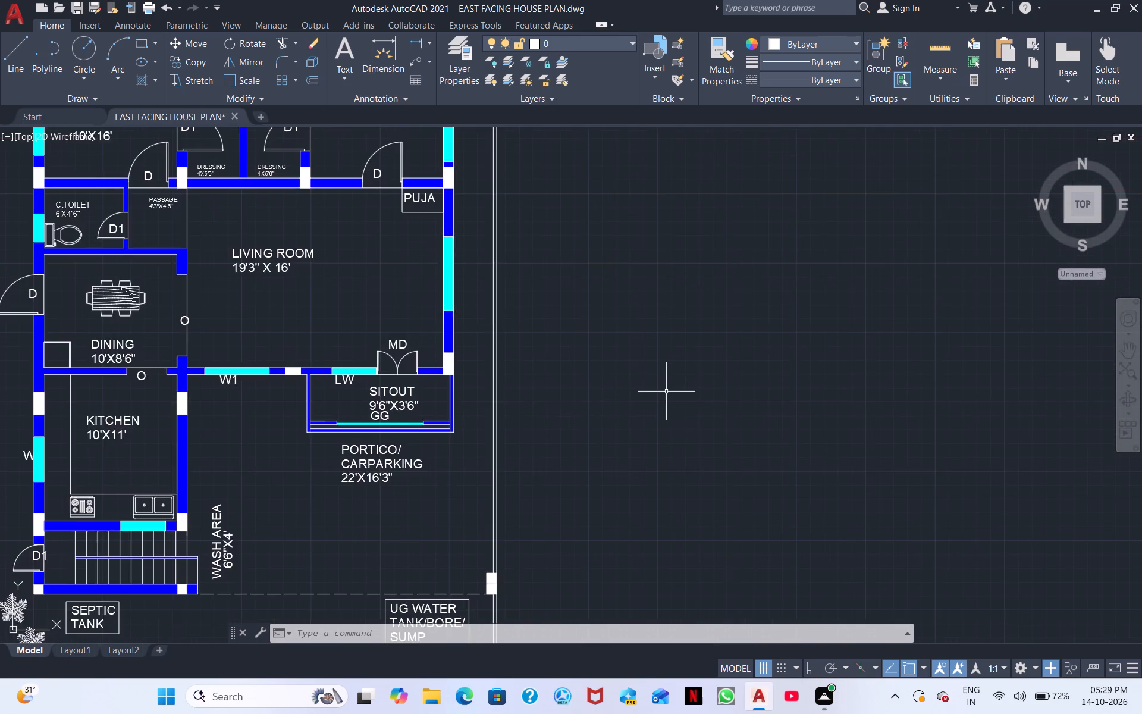
scroll(664, 388, up, 1)
middle_drag(614, 351, 902, 435)
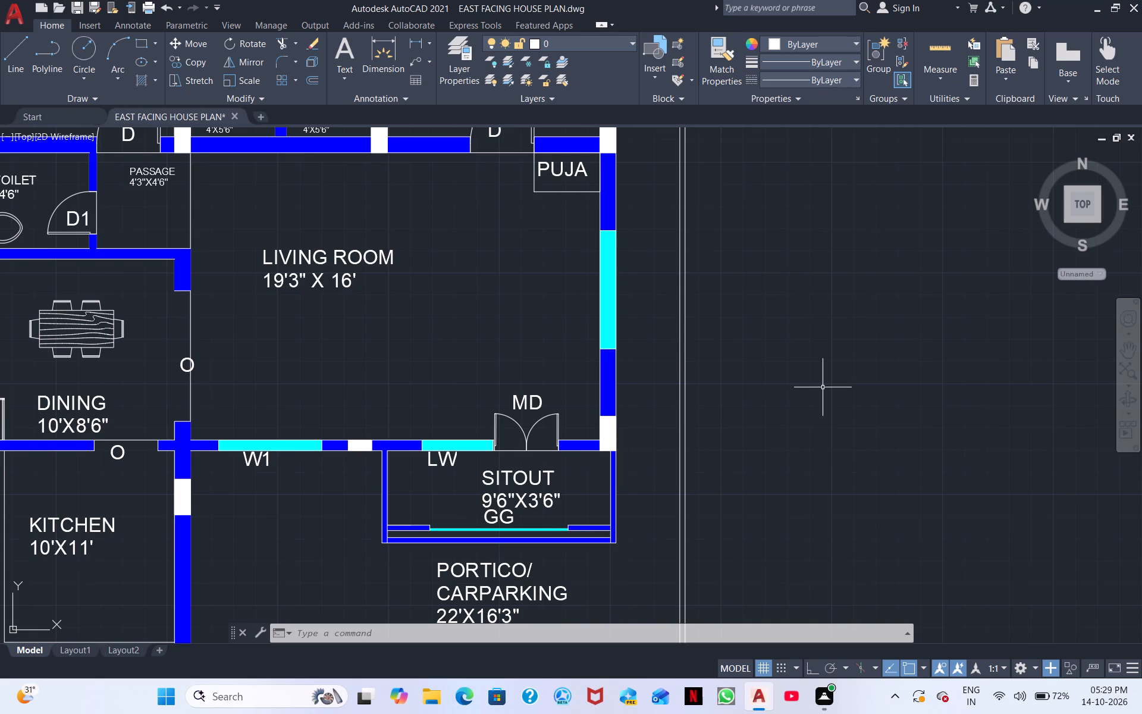
text(DC)
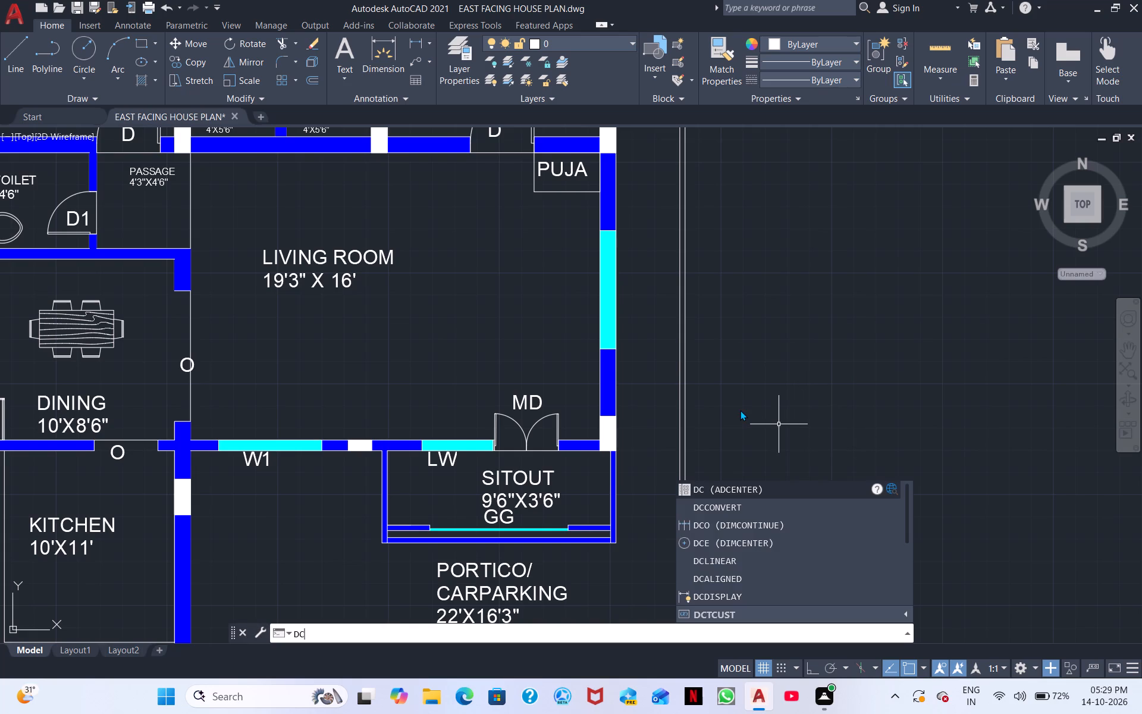
key(space)
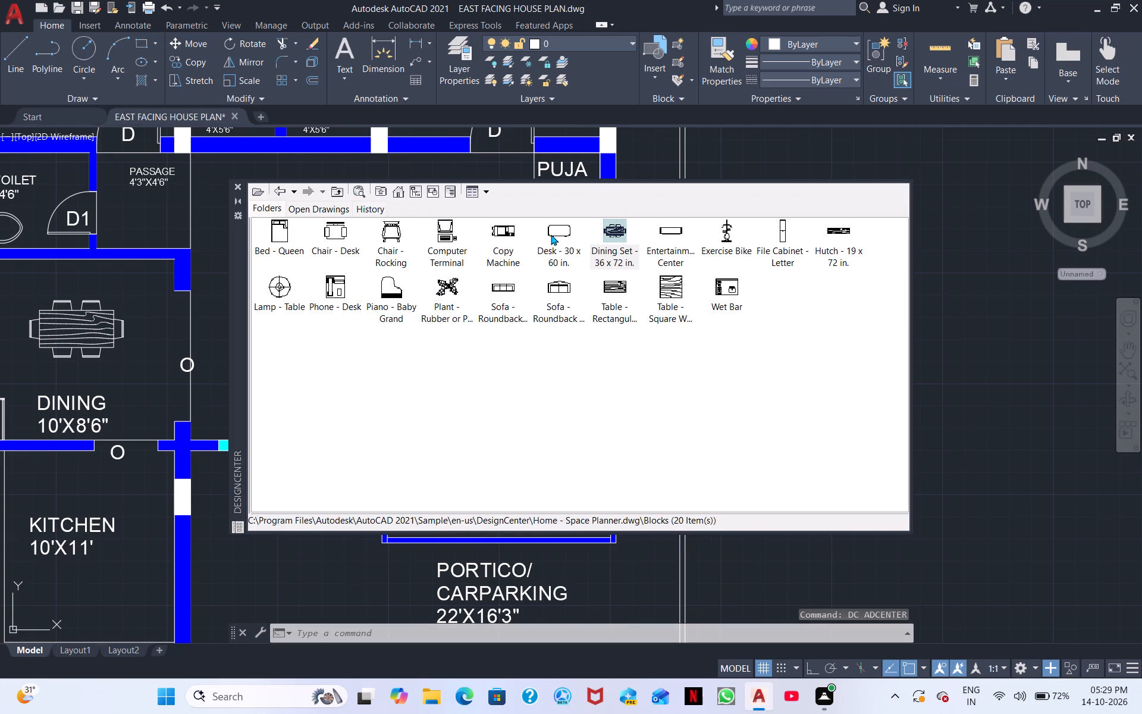
click(504, 284)
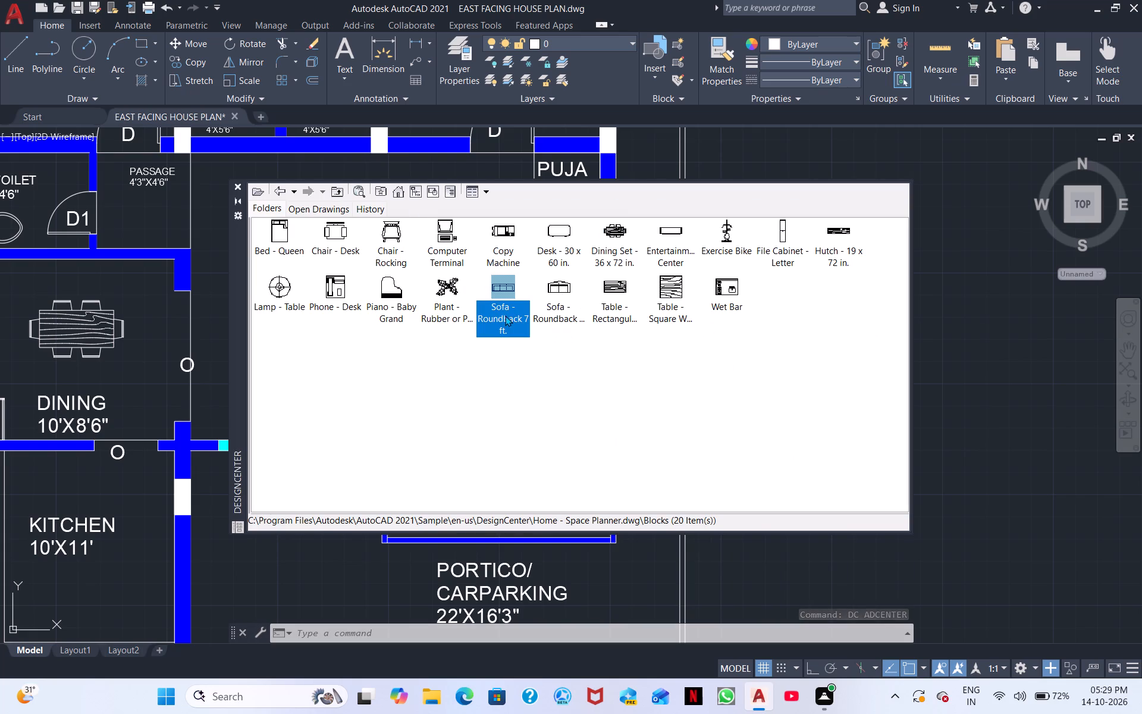
double_click(503, 312)
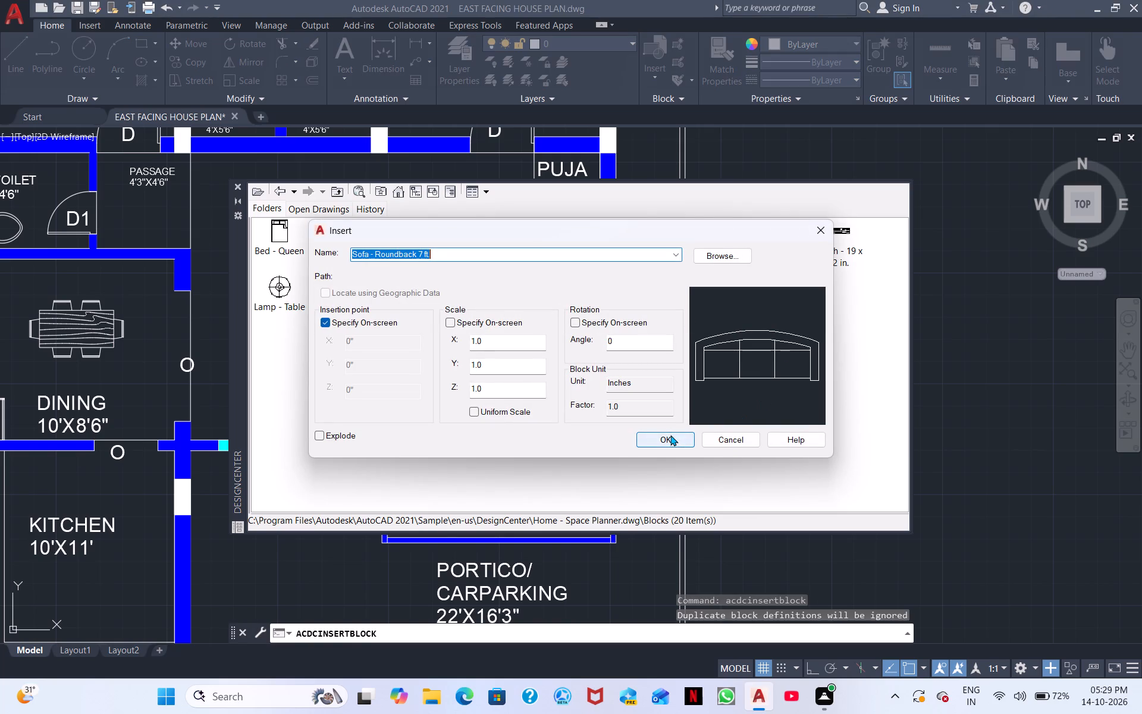
click(670, 435)
click(977, 309)
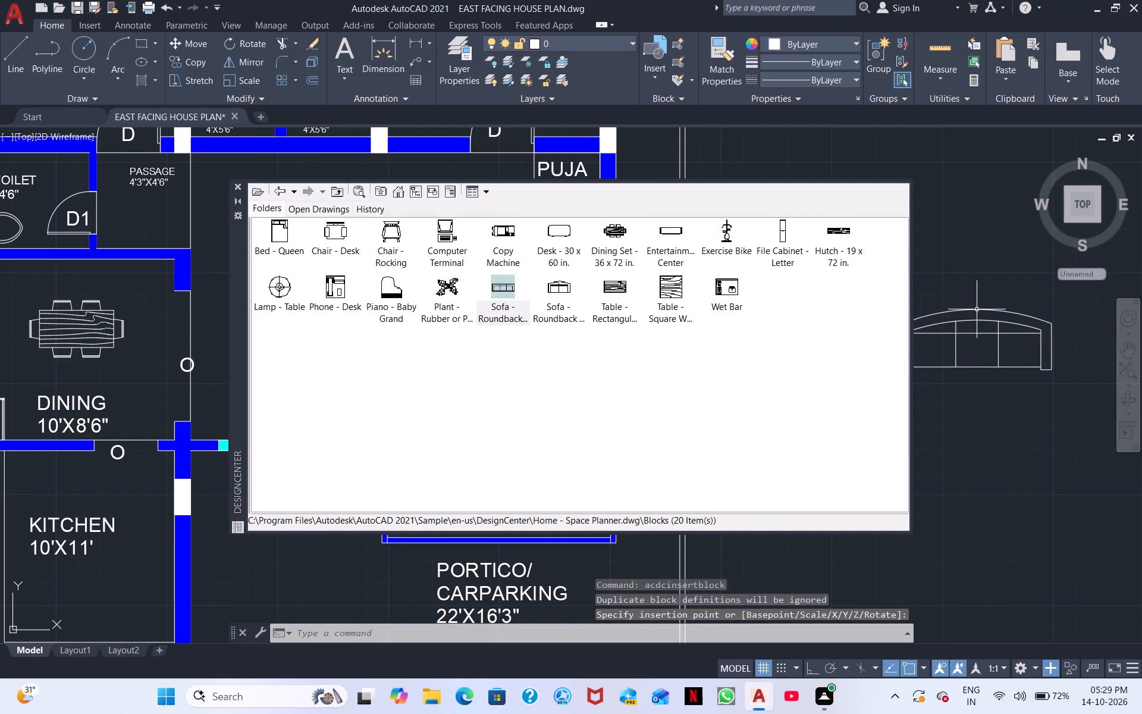
key(Escape)
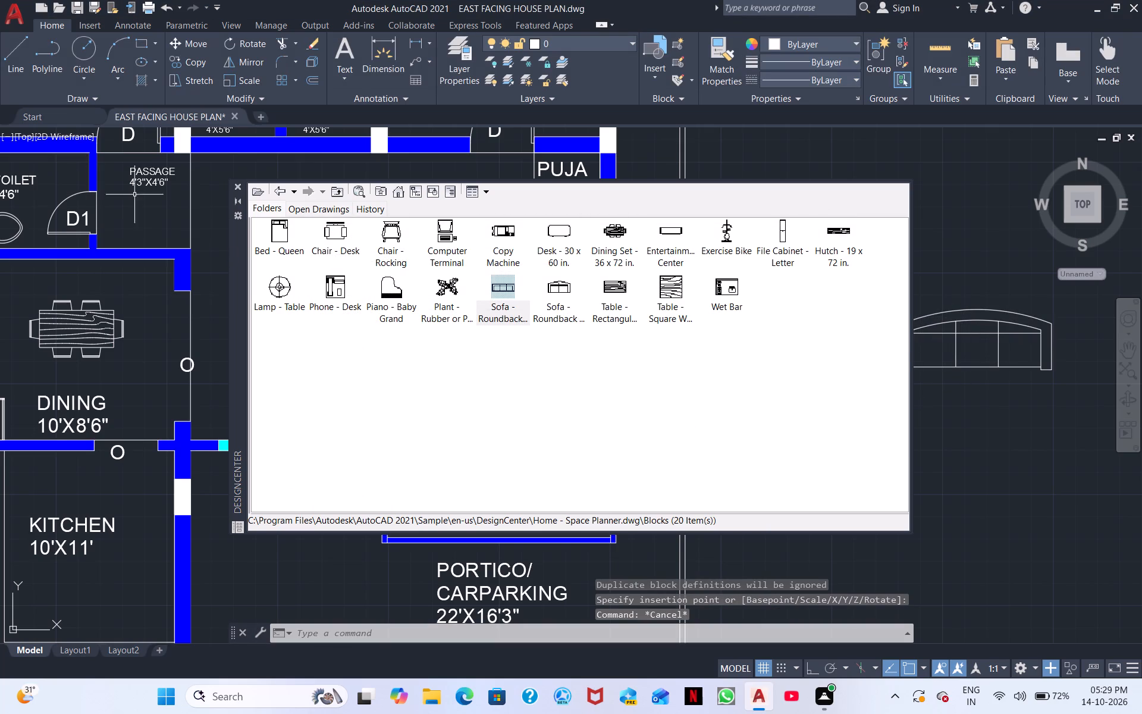
click(237, 186)
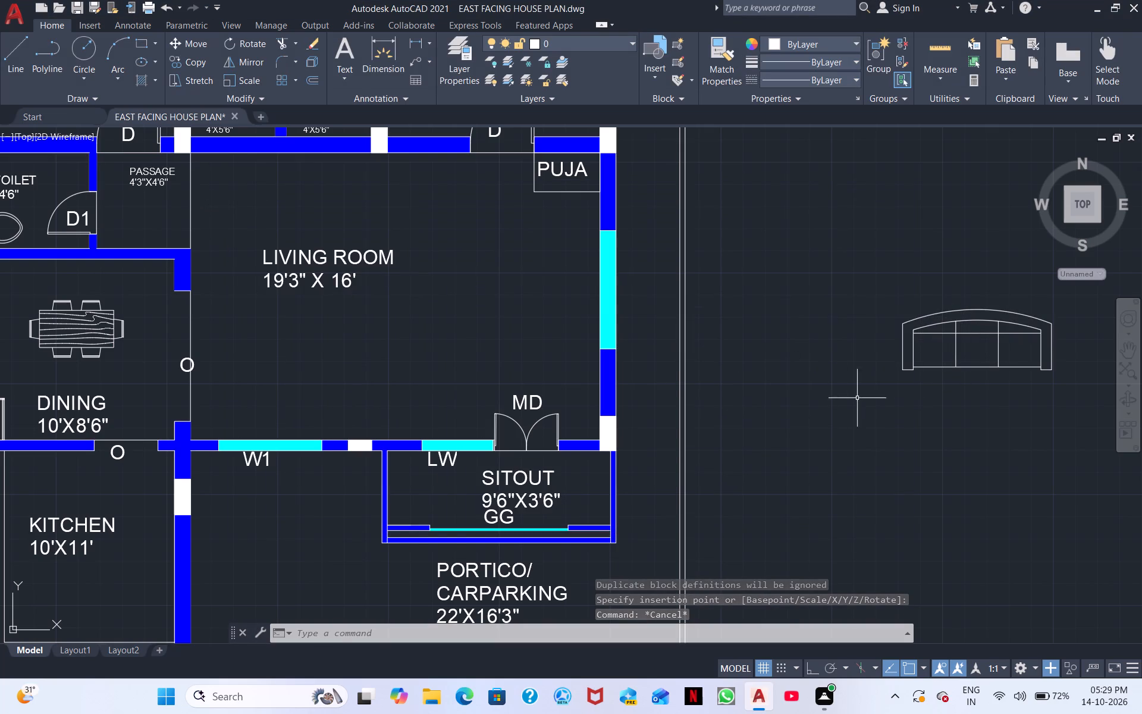
Rotate the sofa block 180 degrees about its lower-left corner with ortho on, so its back faces south.
drag(985, 364, 964, 352)
click(874, 284)
right_click(874, 284)
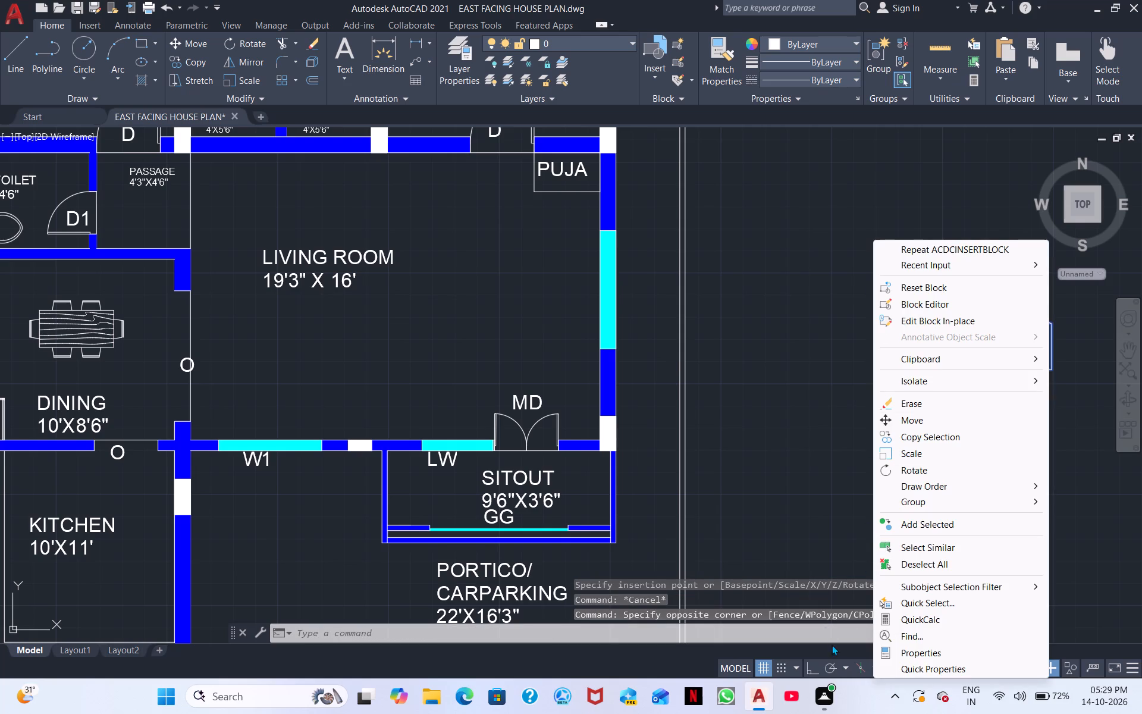
click(917, 468)
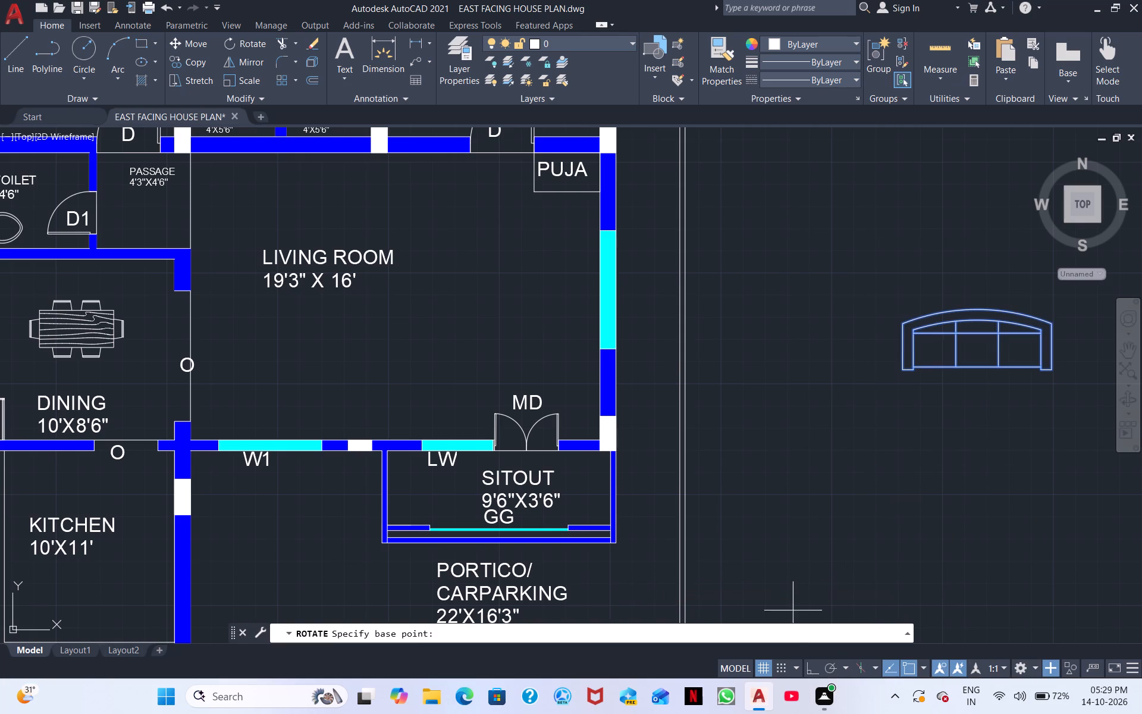
click(808, 668)
click(903, 376)
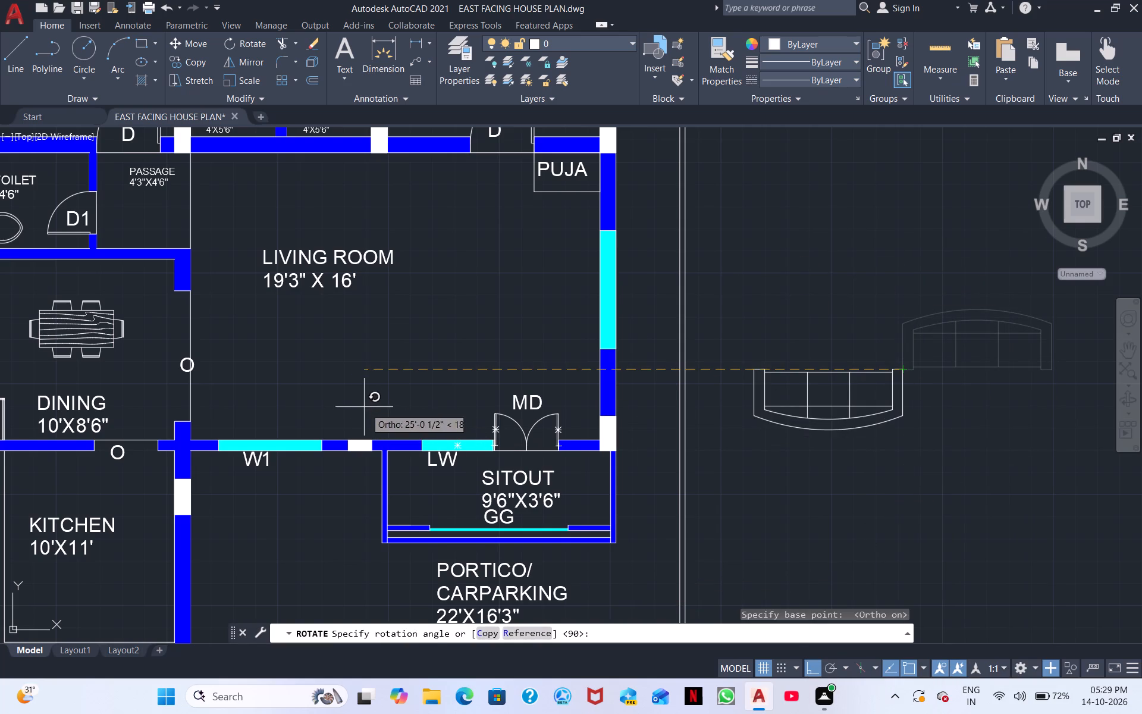
click(320, 393)
Scale the sofa down from its upper-left corner to a little over half its size.
drag(812, 486, 808, 480)
click(749, 362)
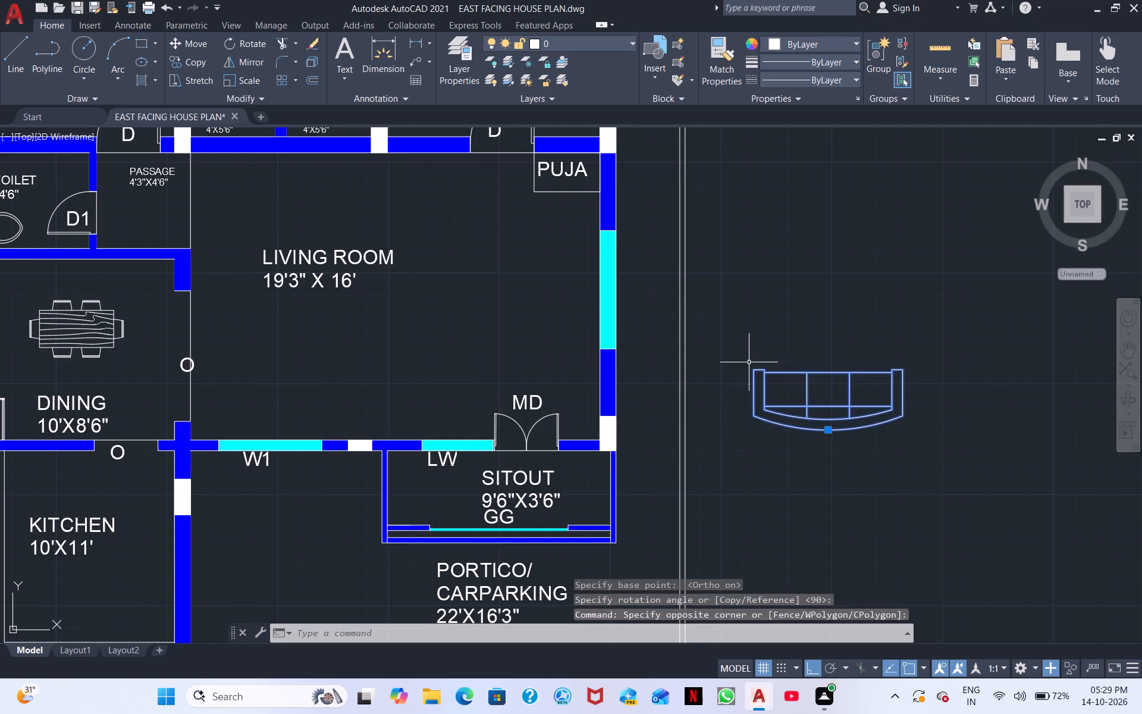
right_click(746, 365)
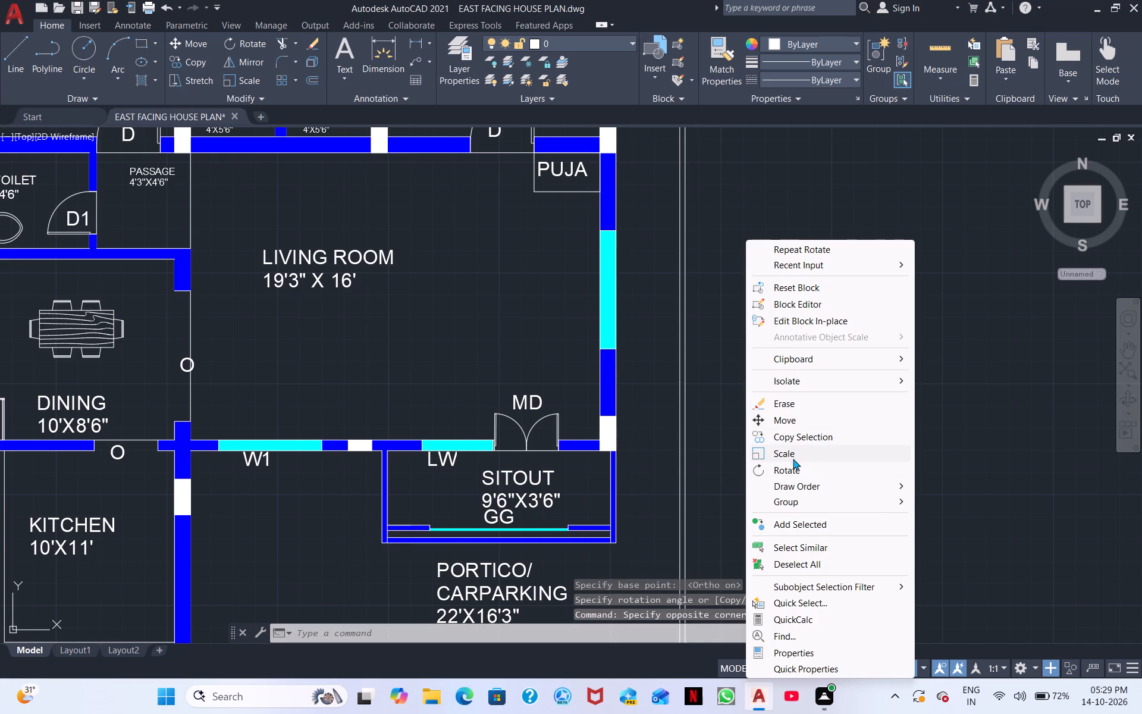
click(793, 458)
click(755, 369)
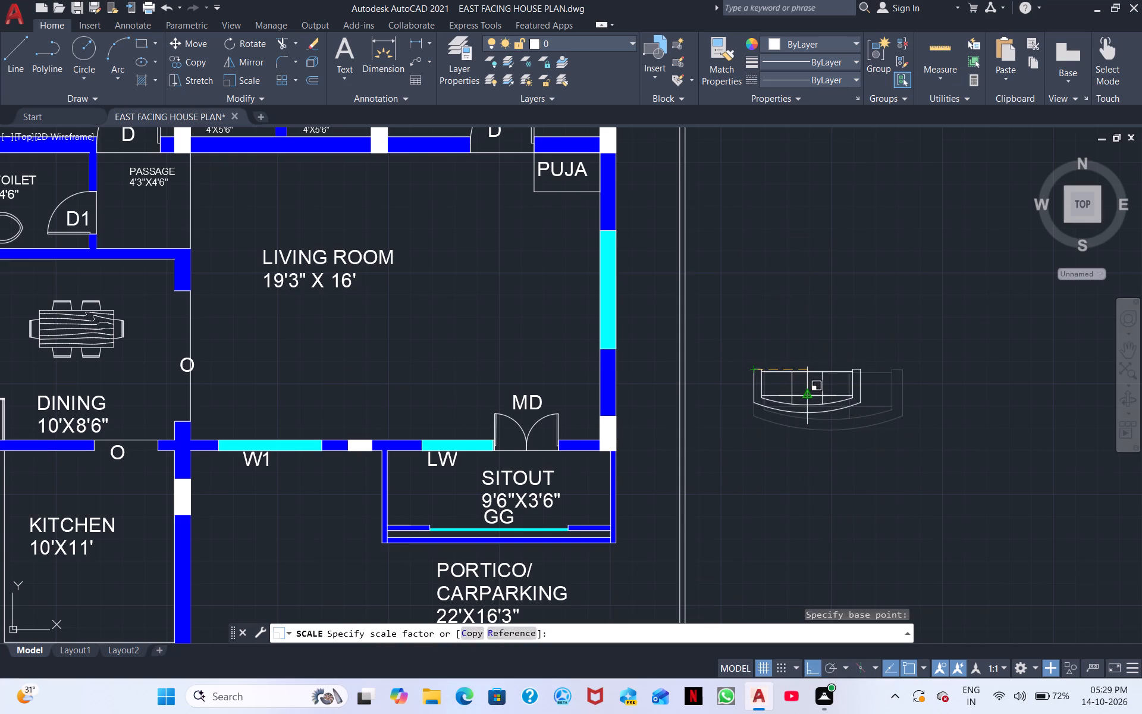
click(798, 389)
Move the sofa into the living room, just inside the south wall between windows W1 and LW, with its back to the wall.
click(827, 424)
click(772, 361)
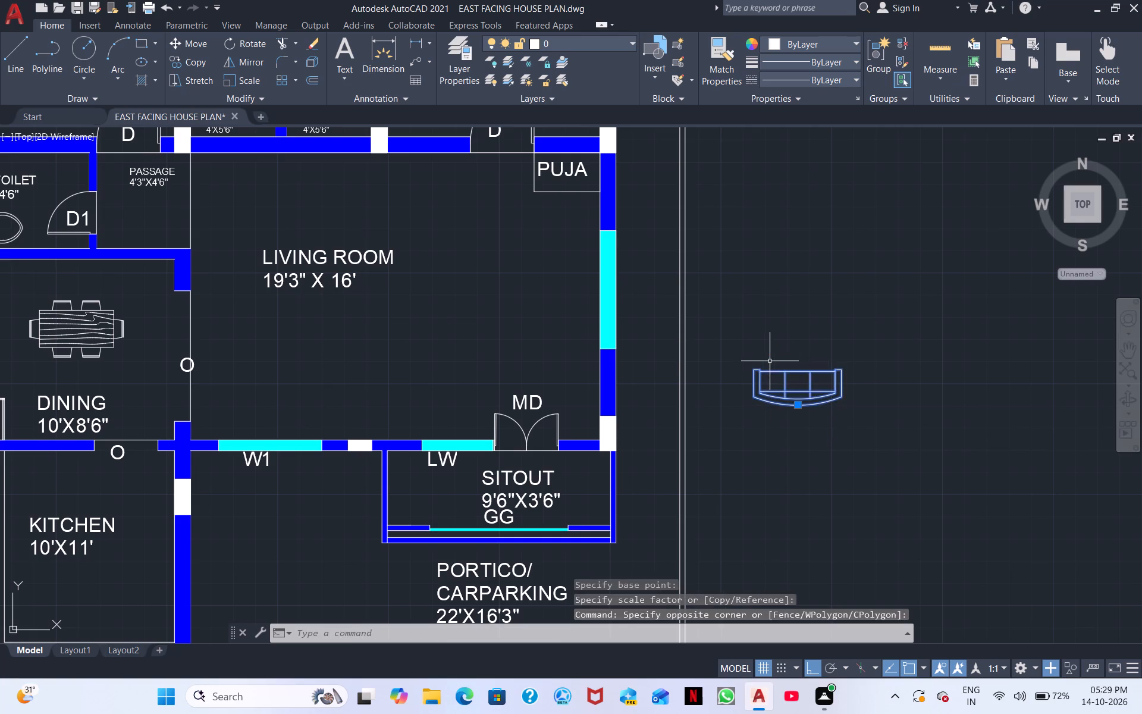
right_click(769, 361)
click(820, 425)
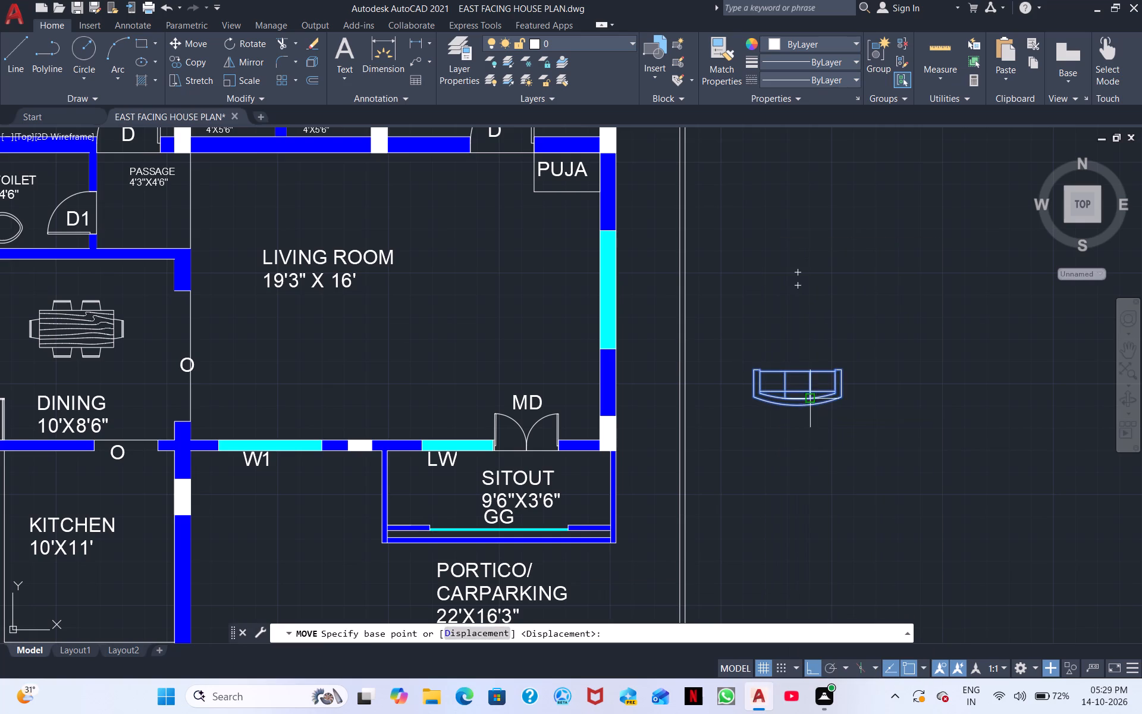
click(797, 381)
click(353, 450)
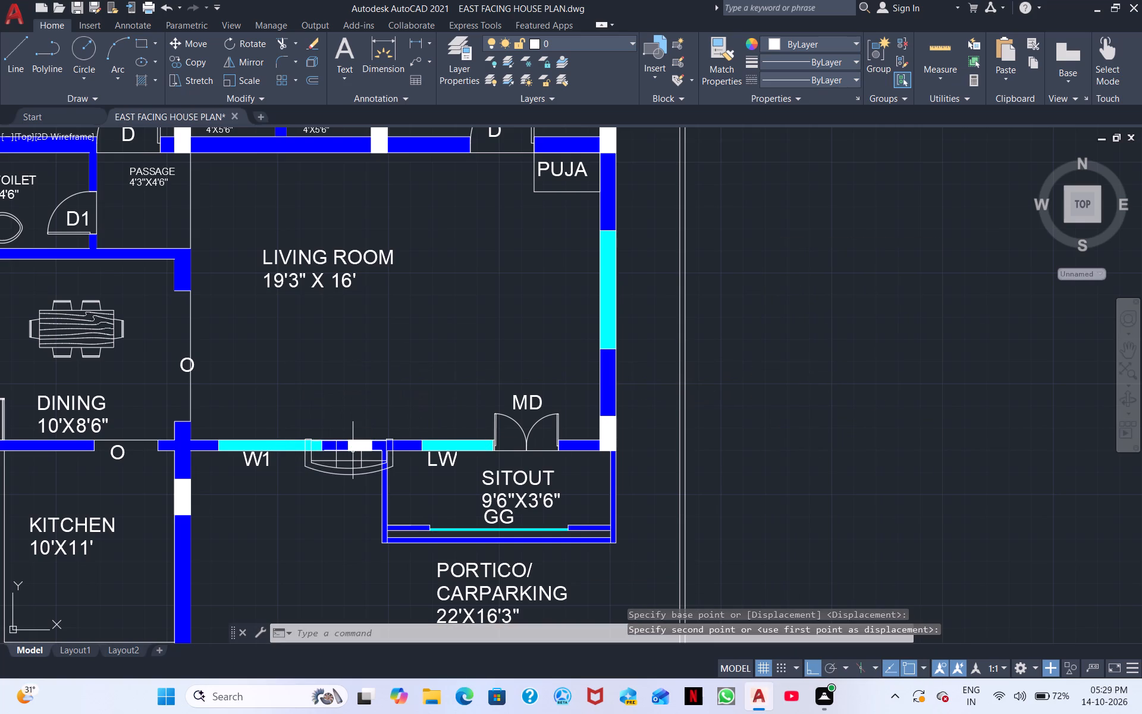
click(347, 469)
right_click(347, 466)
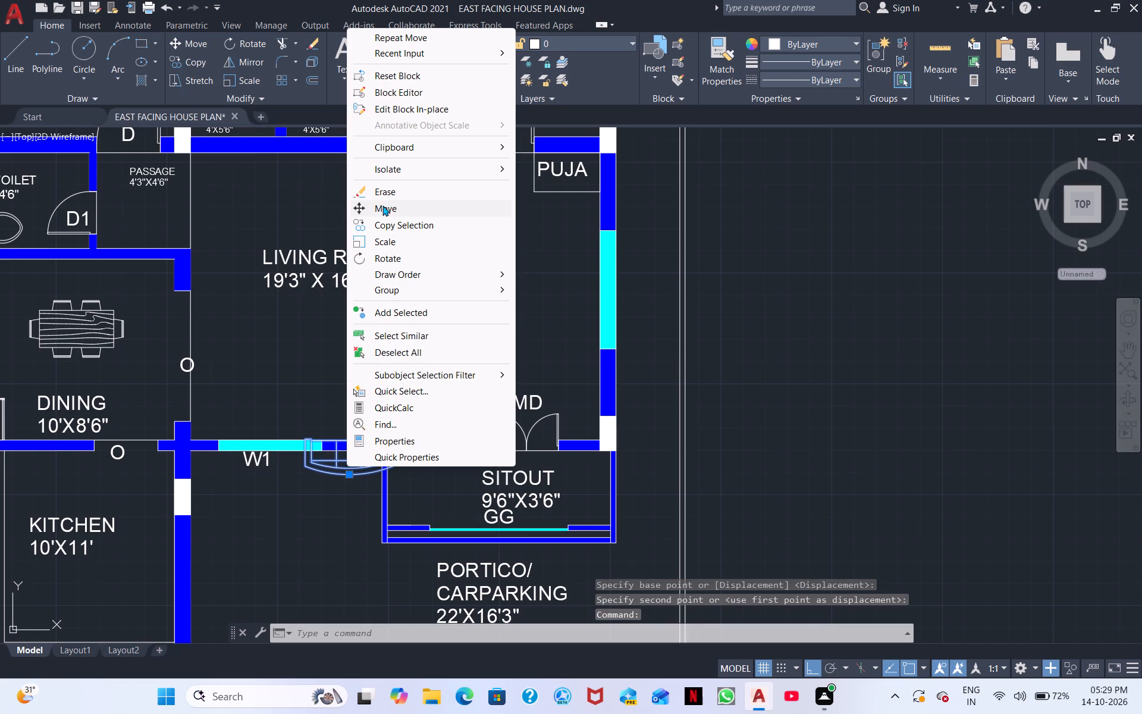
click(382, 205)
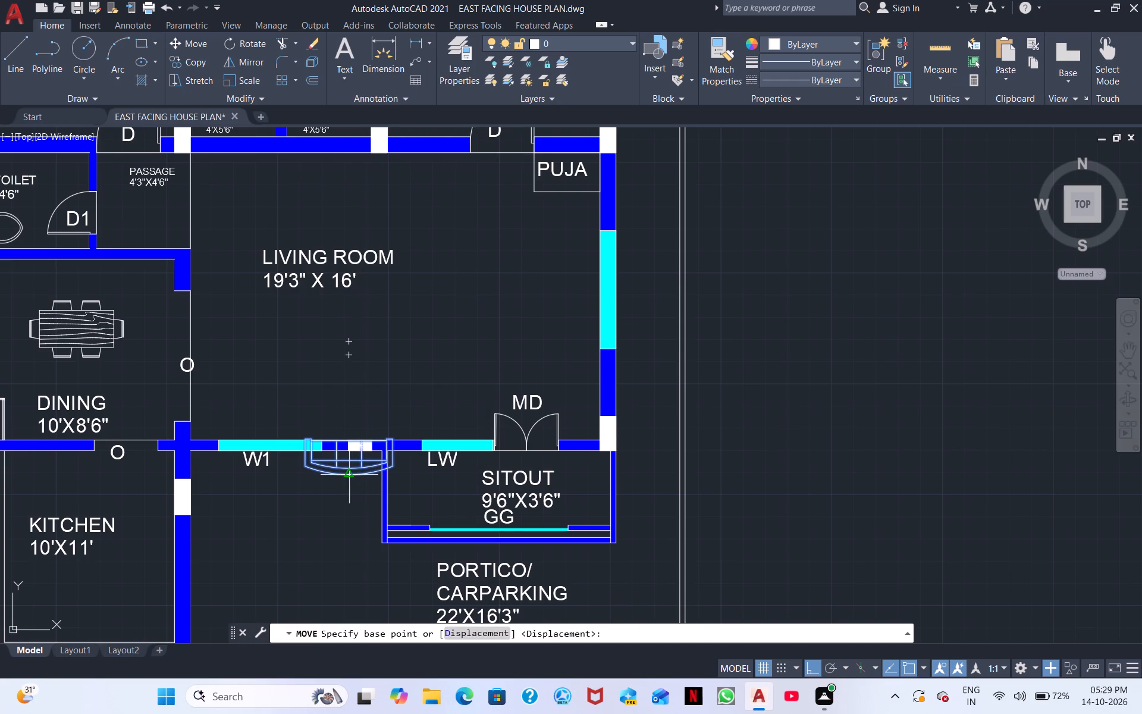
click(350, 478)
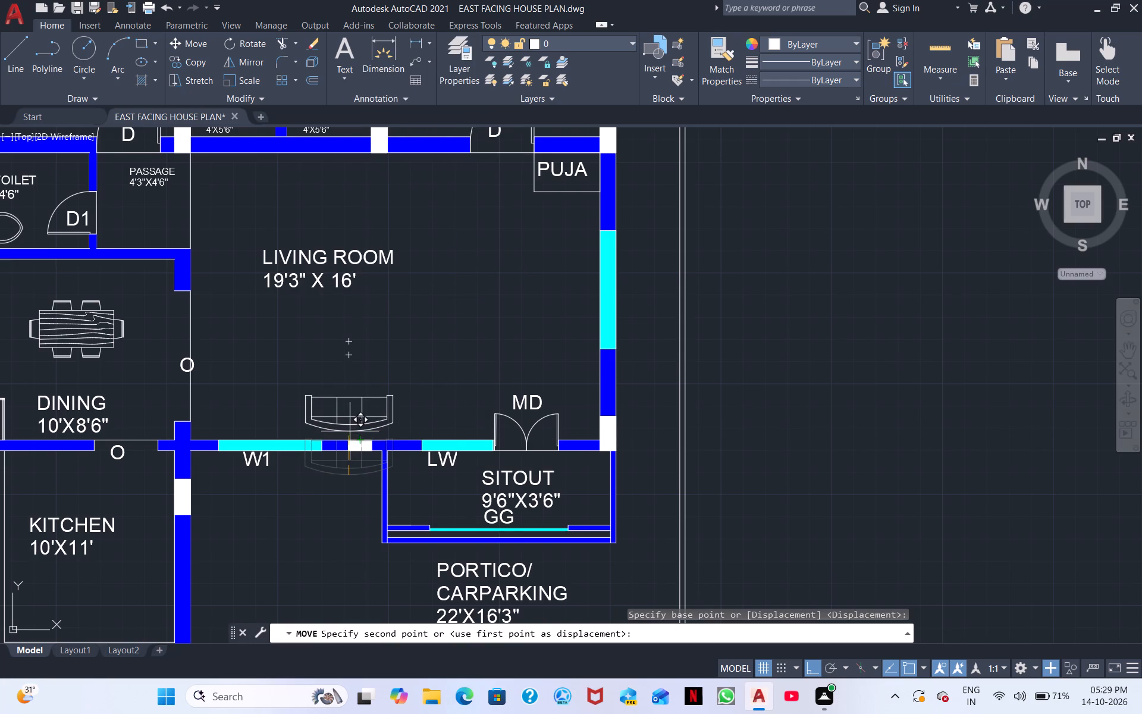
click(349, 431)
key(Escape)
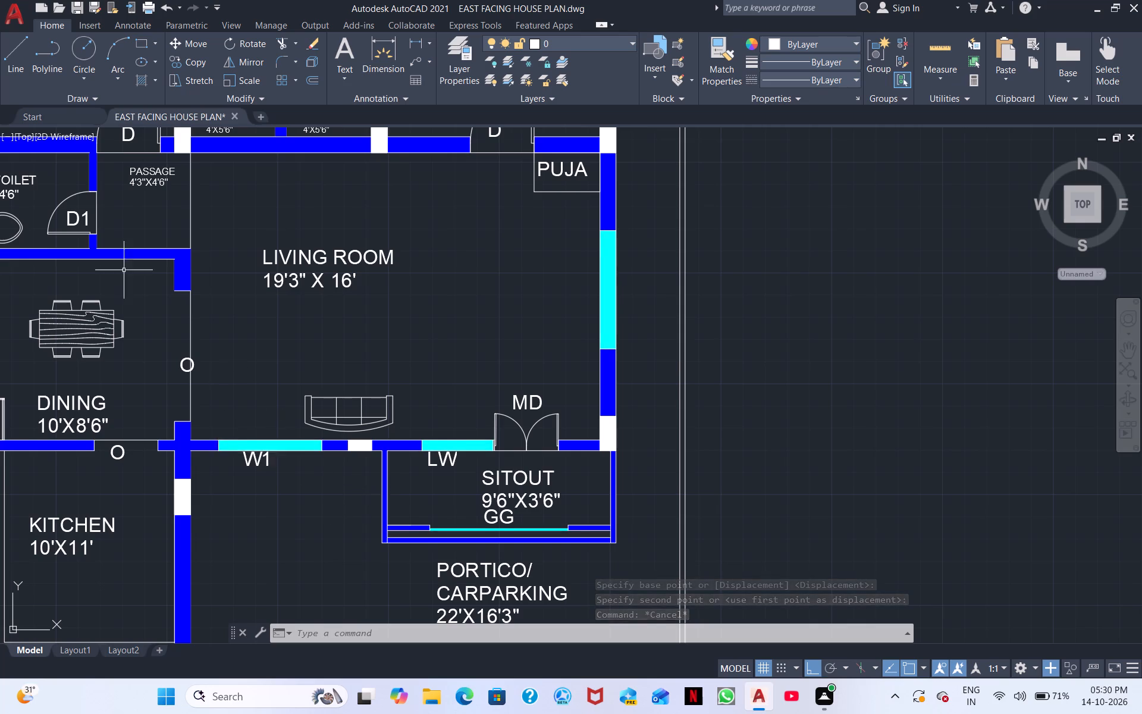
Insert the Vehicles - Metric block from the architectural tool palette in the empty space east of the portico.
middle_drag(119, 266, 197, 389)
scroll(197, 389, down, 1)
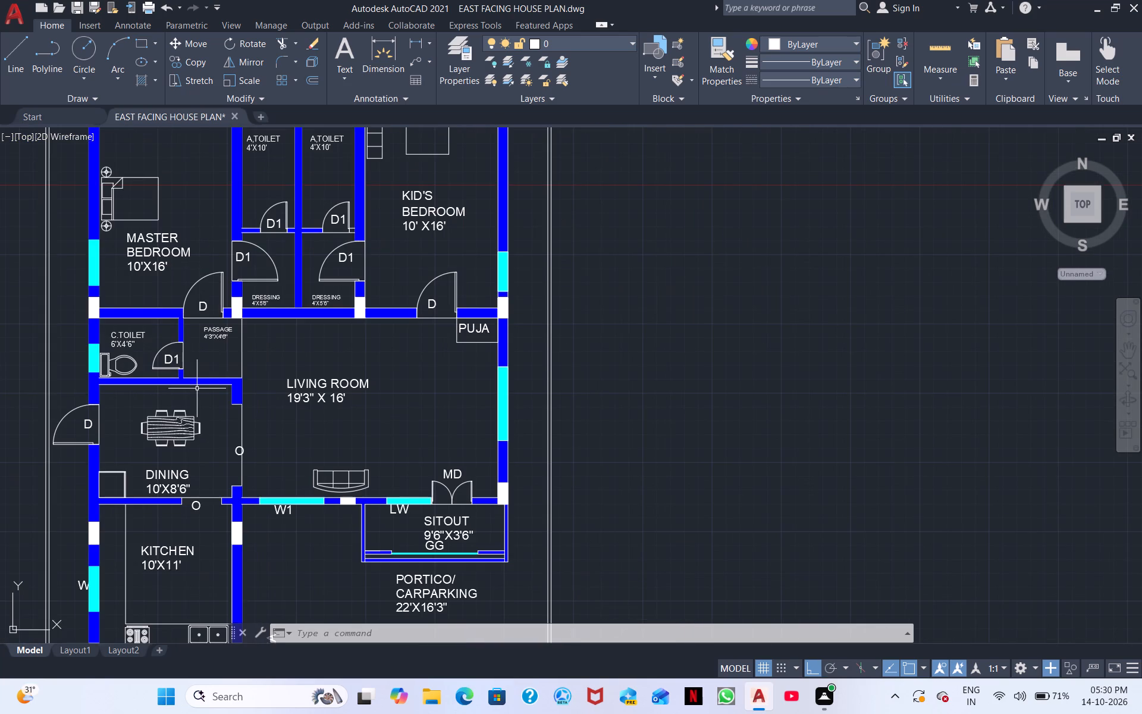
middle_drag(197, 390, 388, 363)
middle_drag(359, 405, 227, 311)
middle_drag(336, 398, 301, 348)
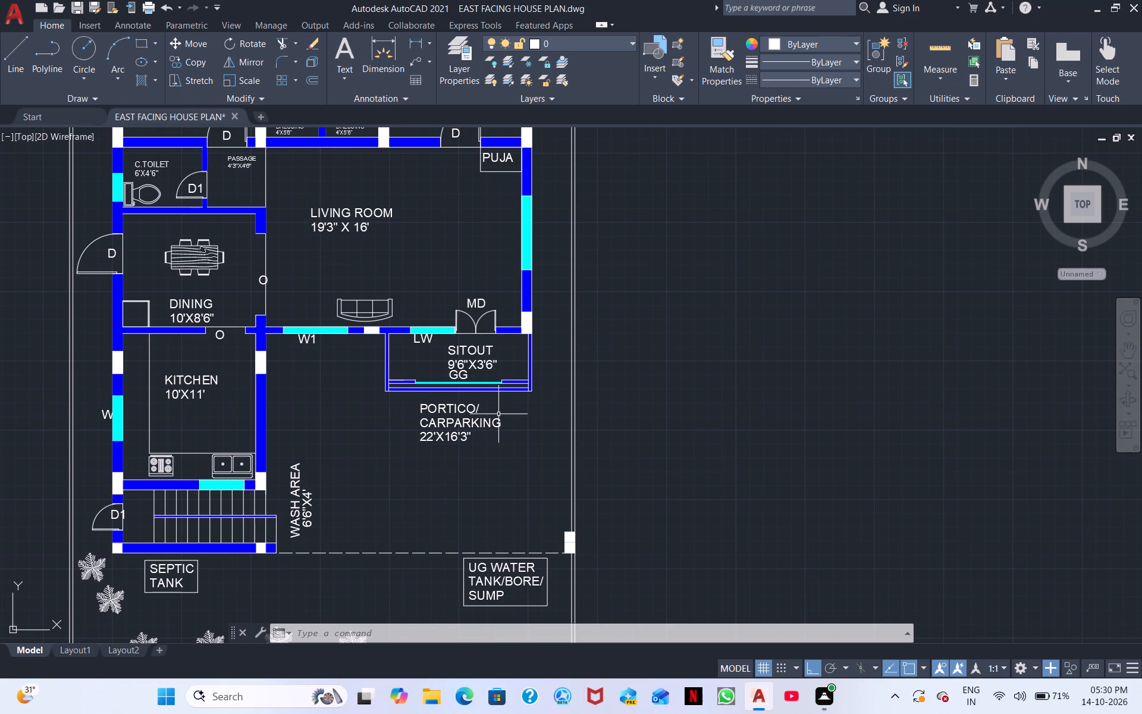
key(t)
key(p)
key(space)
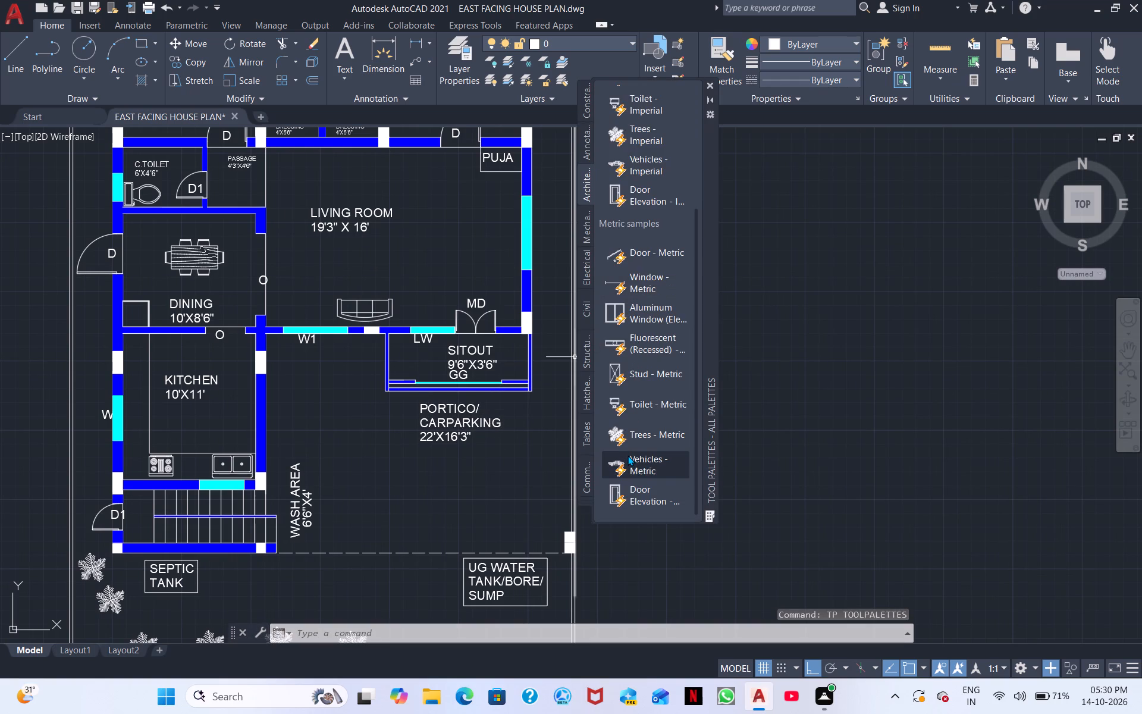
scroll(628, 455, down, 1)
click(628, 455)
click(788, 436)
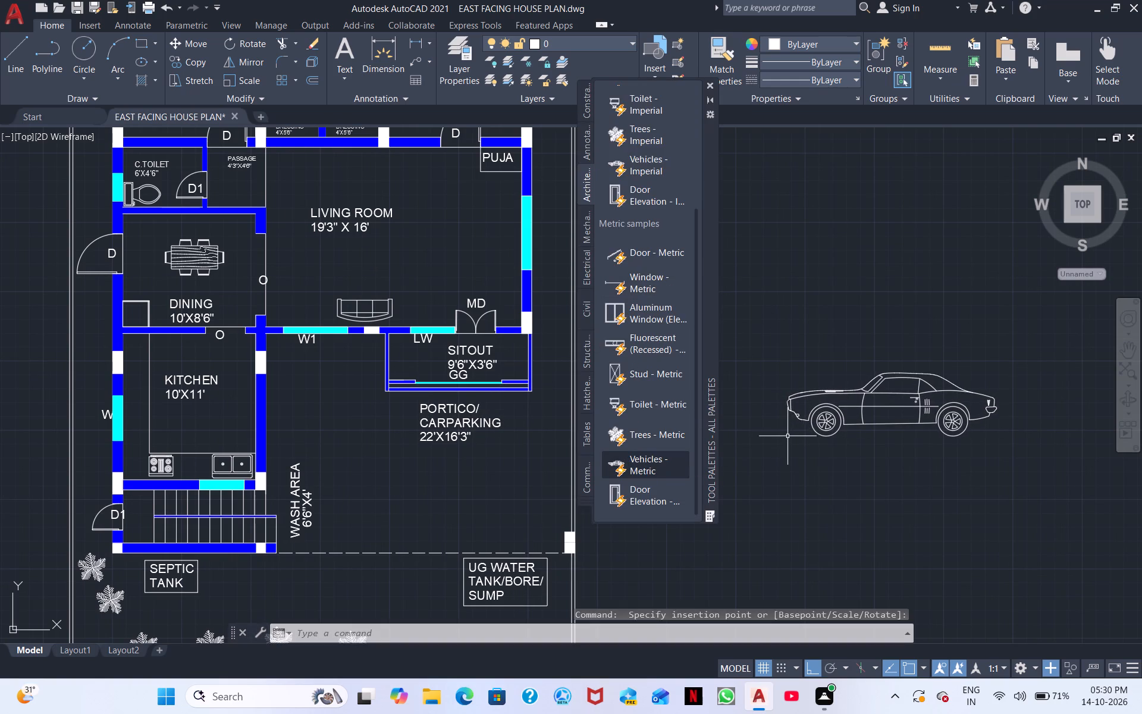
key(Escape)
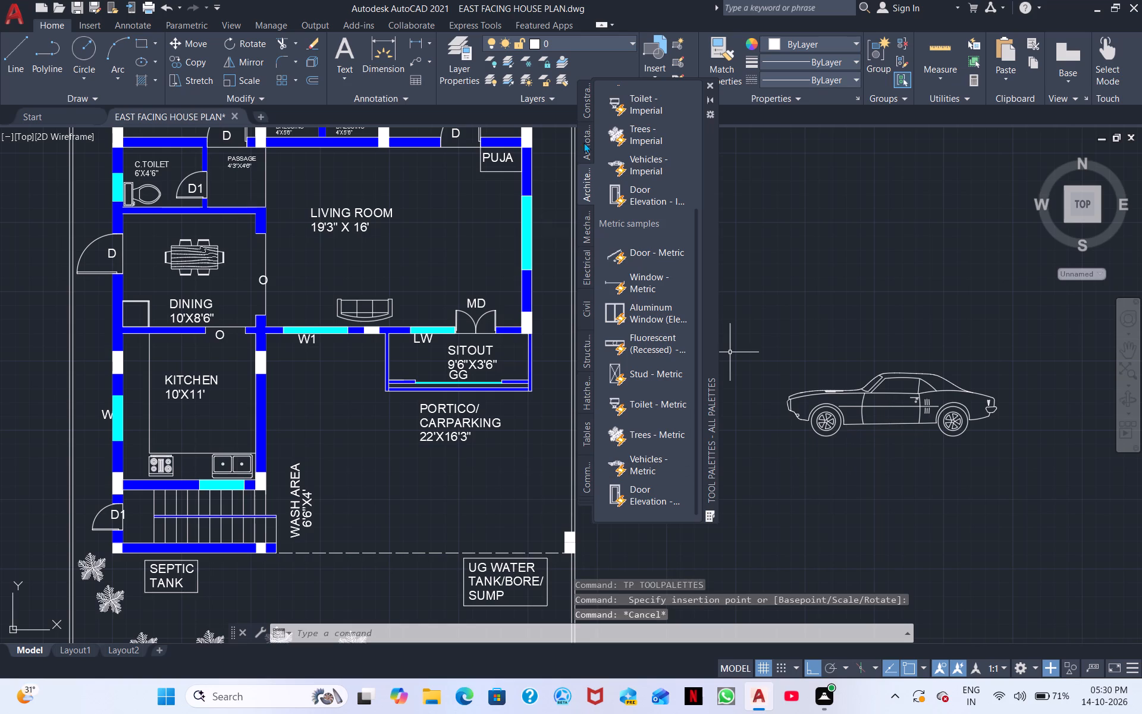
click(710, 82)
Switch the inserted vehicle block to its Sedan (Top) version.
click(906, 447)
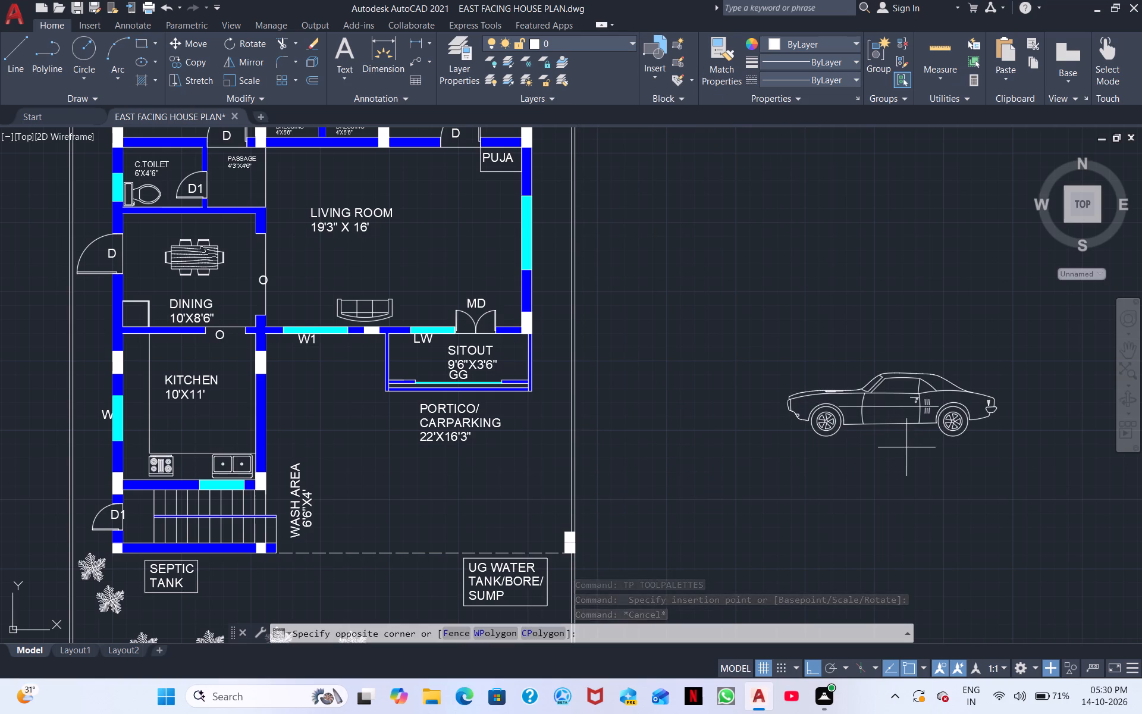
click(788, 372)
right_drag(787, 372, 785, 381)
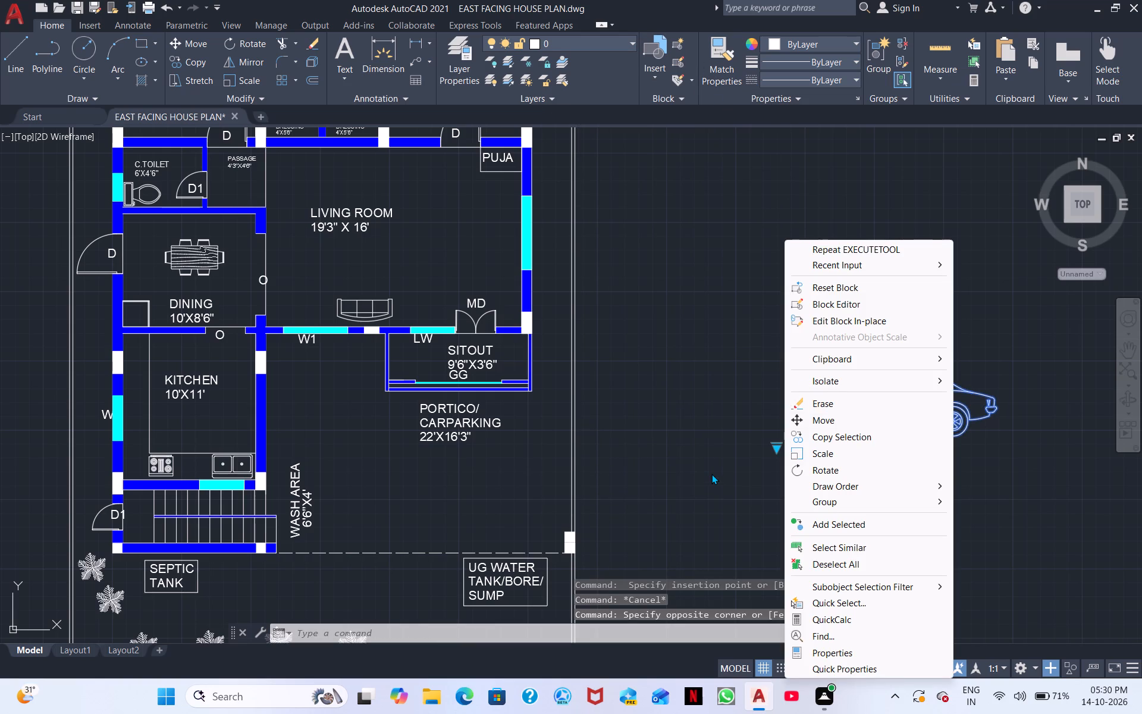
click(711, 472)
click(764, 464)
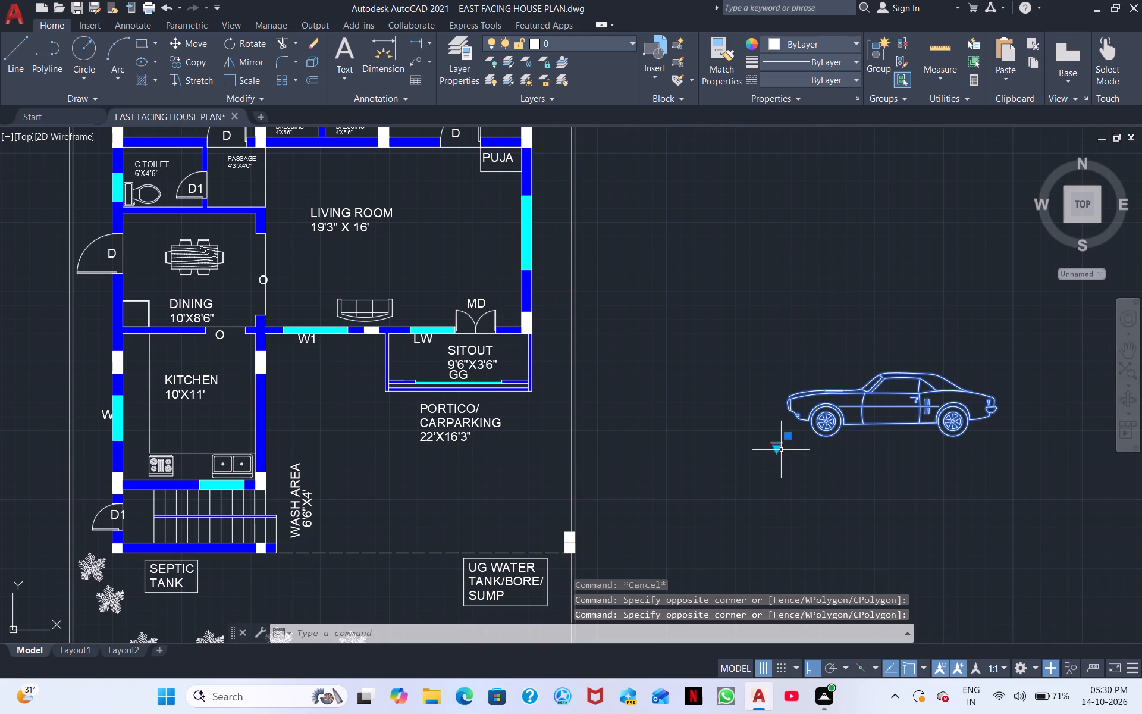
click(781, 449)
click(779, 449)
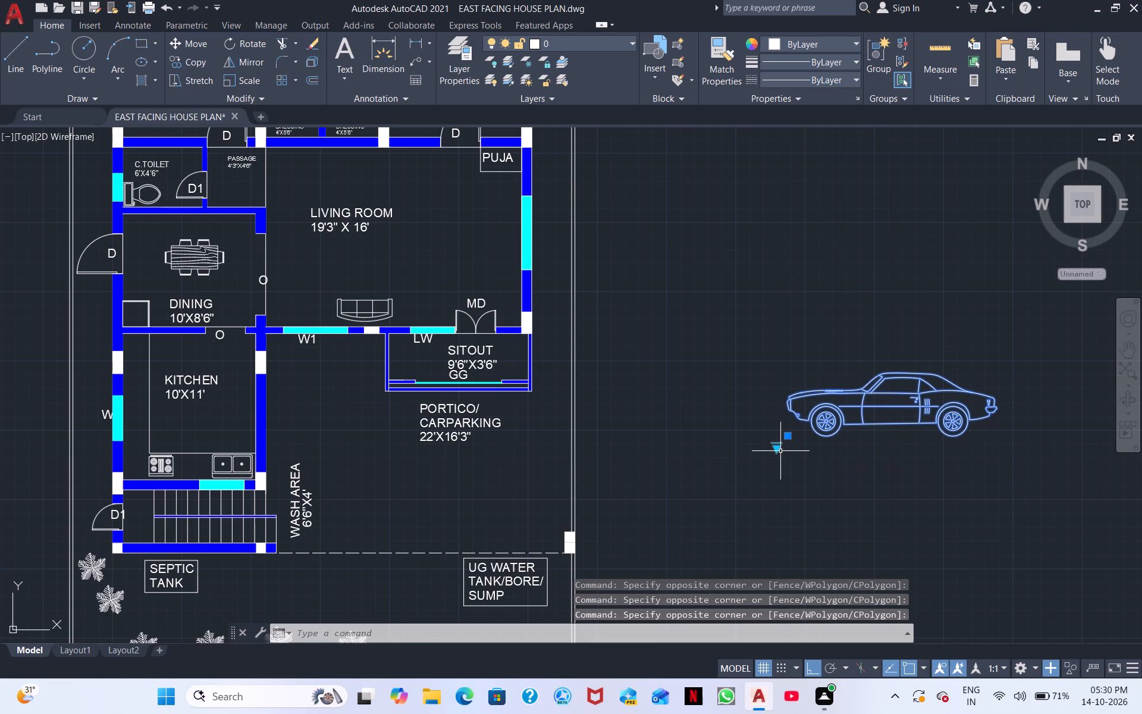
click(780, 451)
click(779, 450)
click(779, 450)
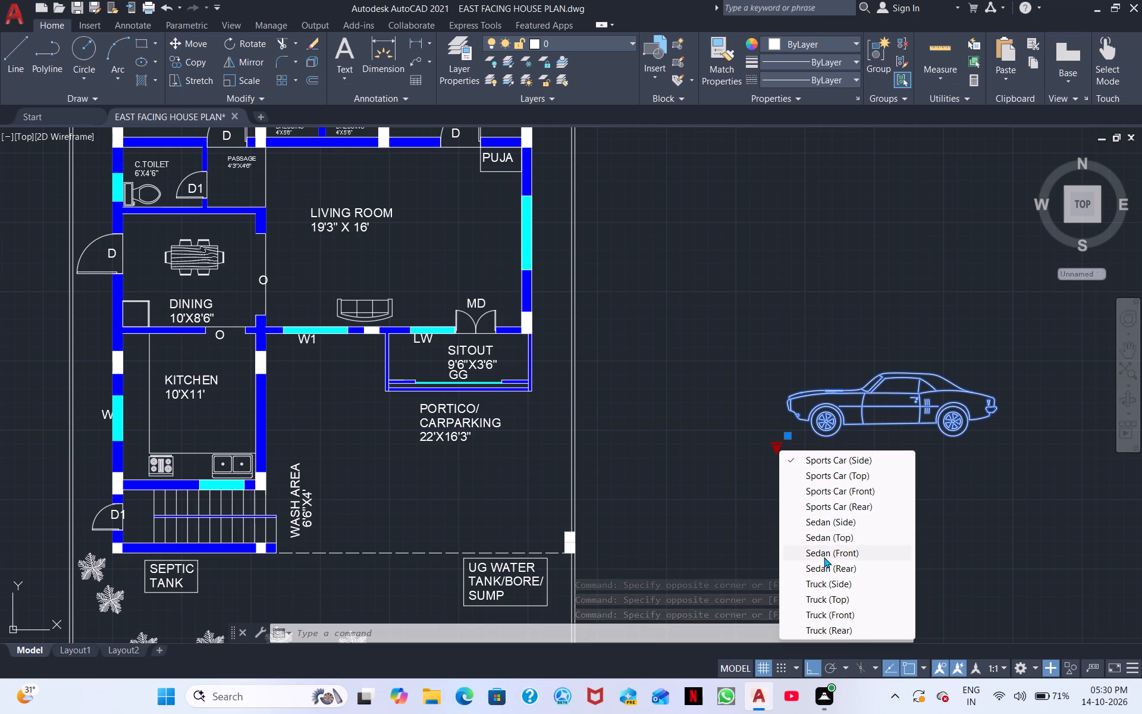
click(833, 541)
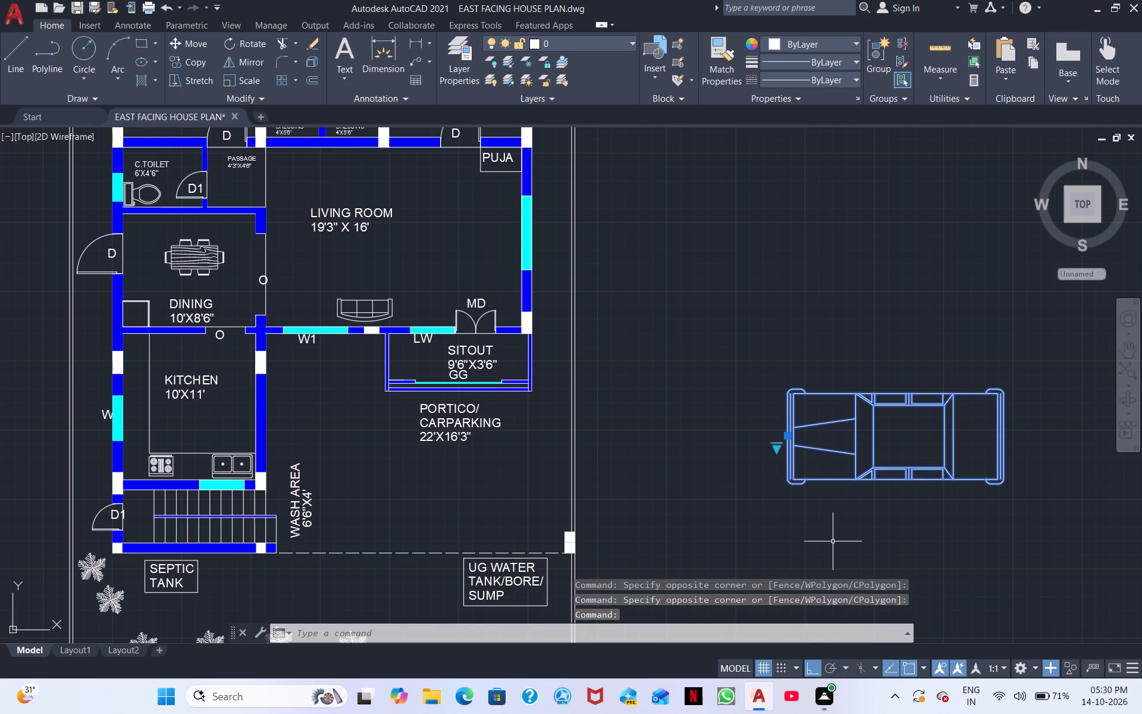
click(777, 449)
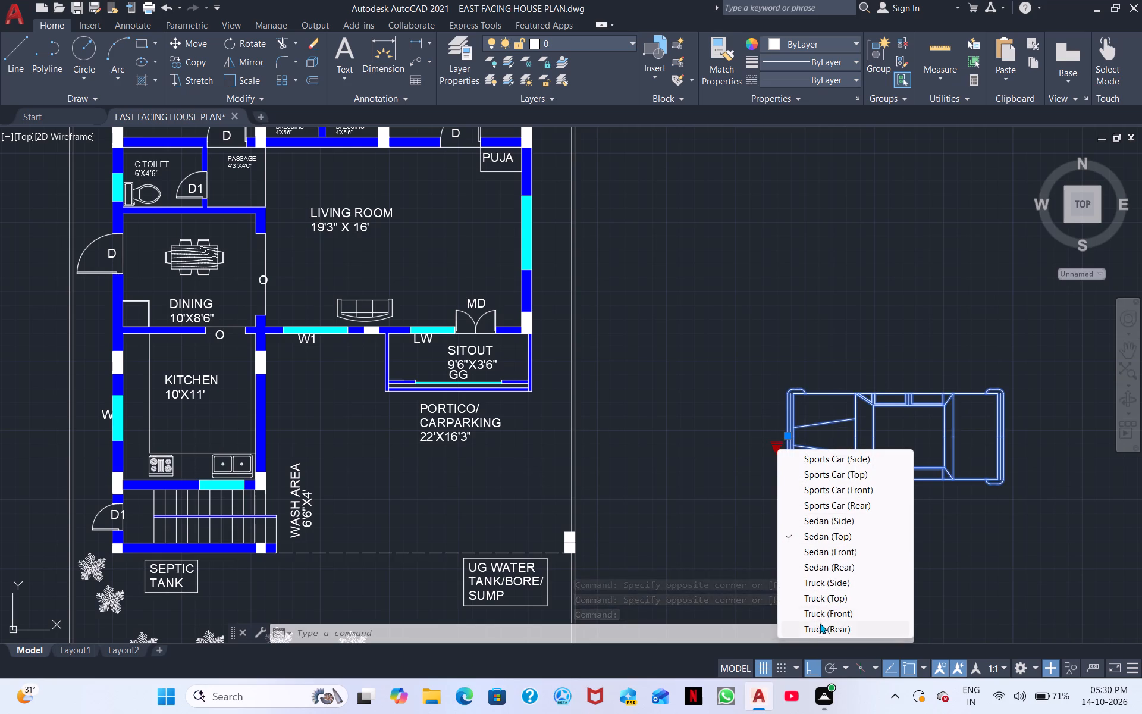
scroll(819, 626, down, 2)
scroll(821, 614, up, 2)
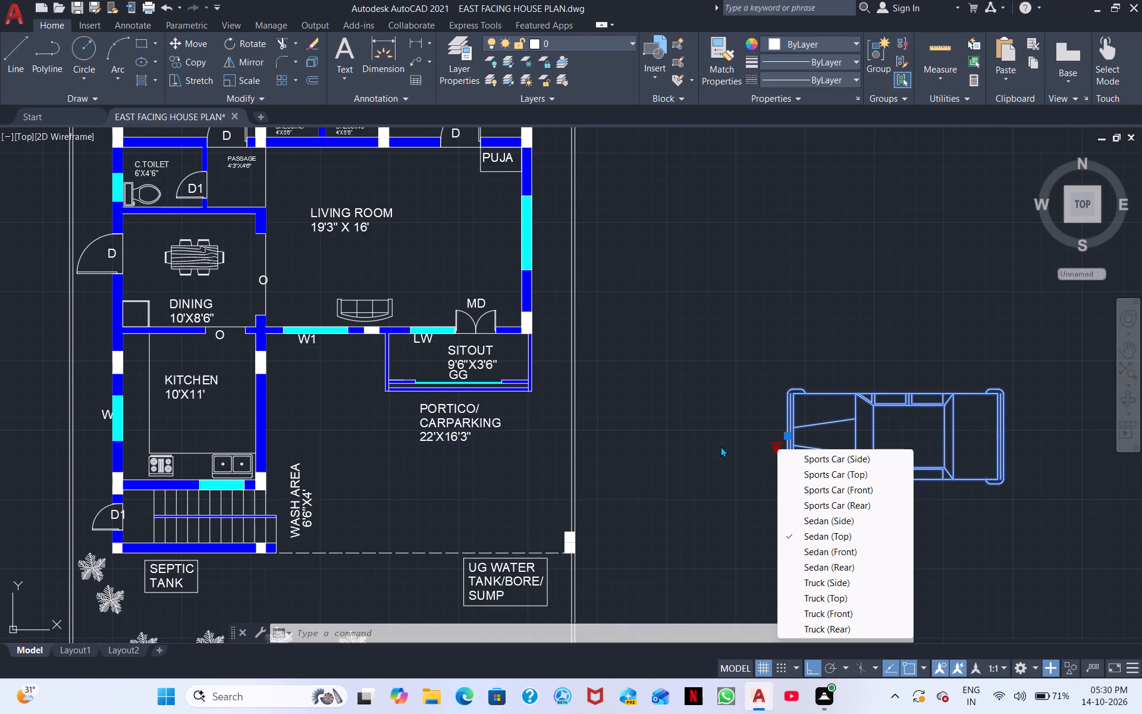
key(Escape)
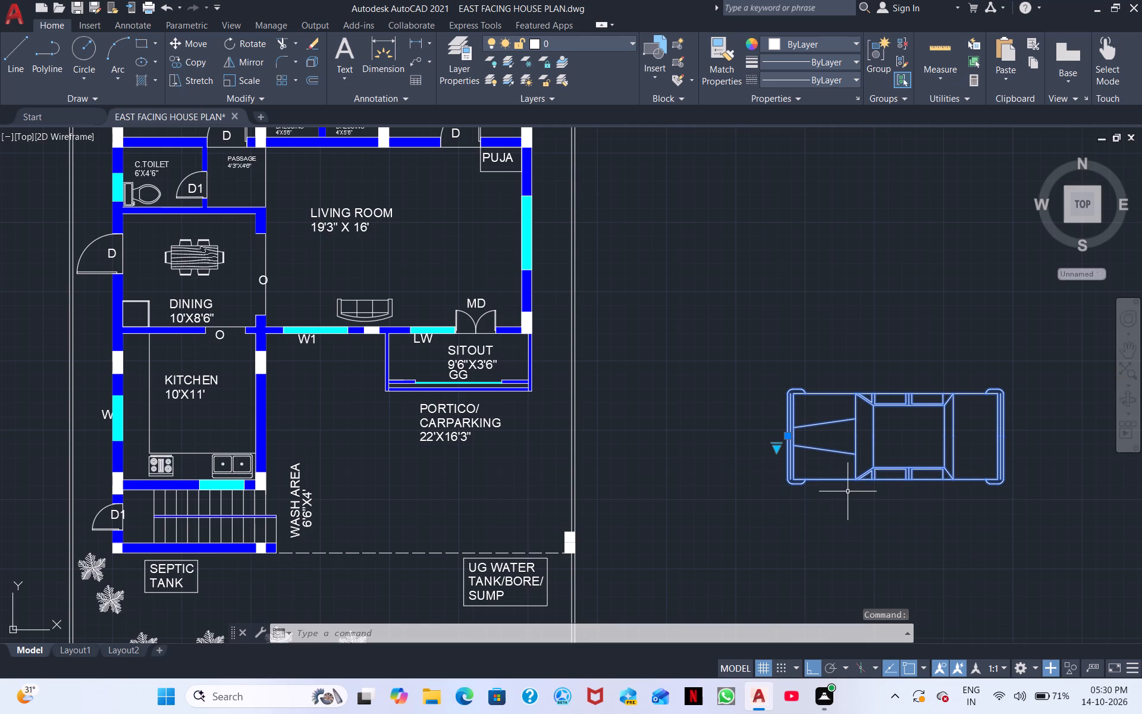
Rotate the sedan 90 degrees clockwise about its front corner nearest the north-west so its bonnet faces north.
click(848, 492)
click(748, 412)
right_drag(743, 415, 731, 443)
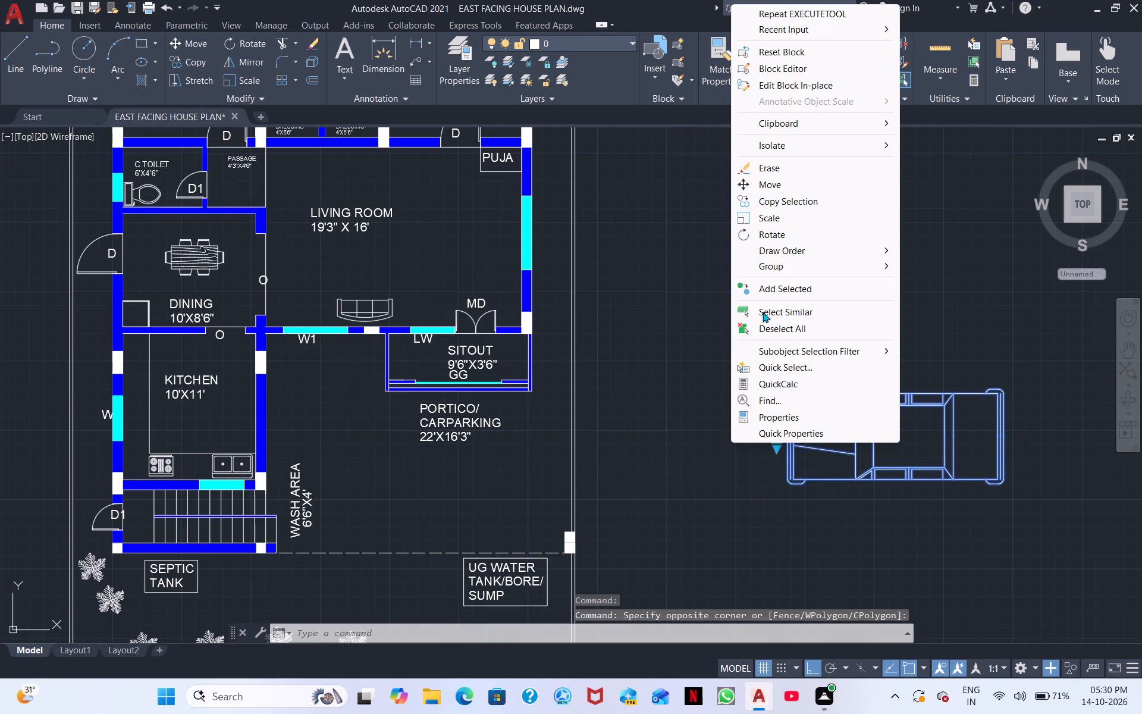
click(773, 241)
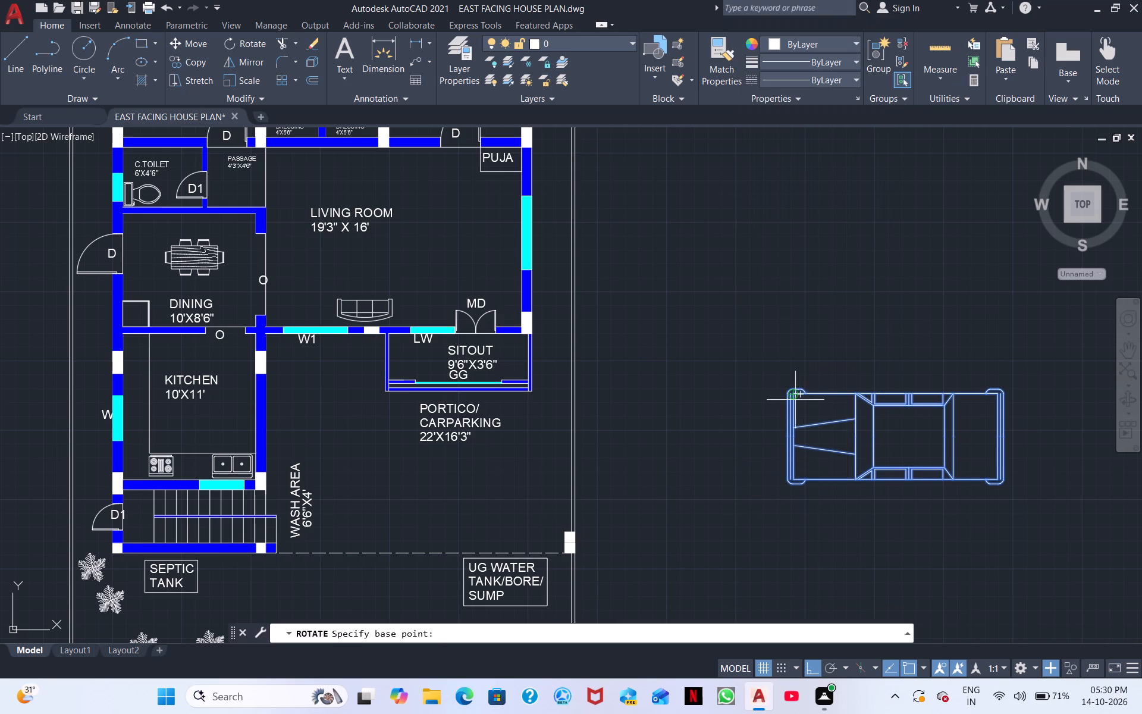
click(795, 400)
click(792, 577)
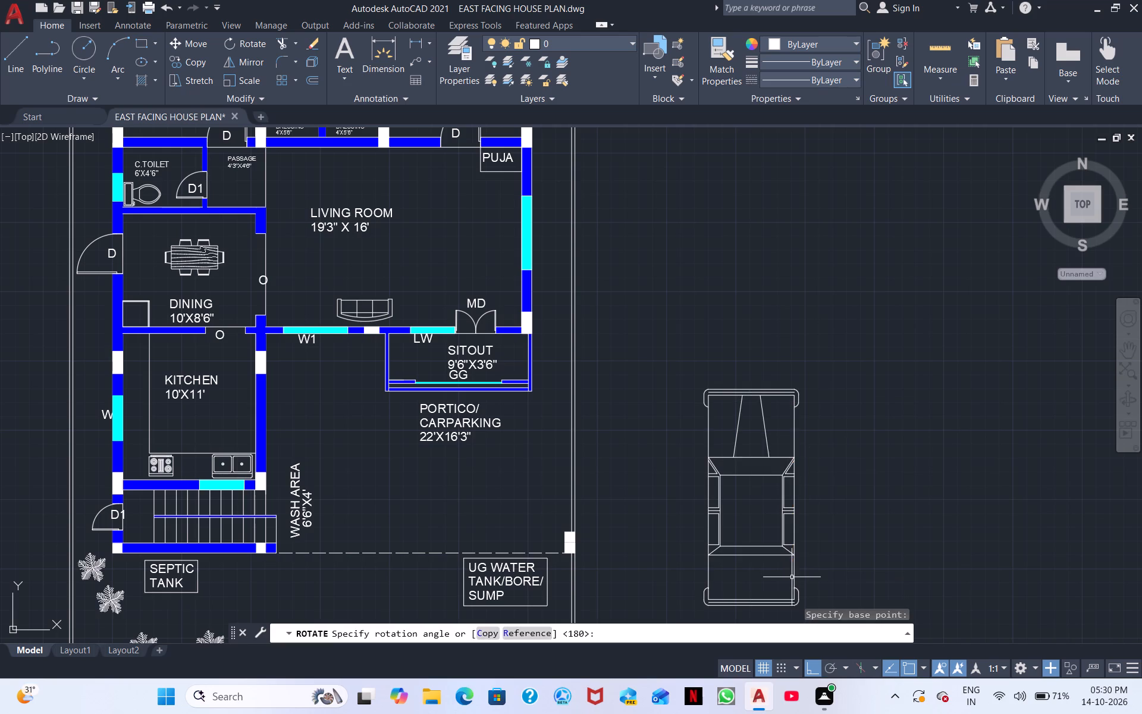
Scale the sedan down from its north-east corner to about three quarters of its size.
drag(804, 586, 761, 548)
click(704, 456)
right_click(704, 456)
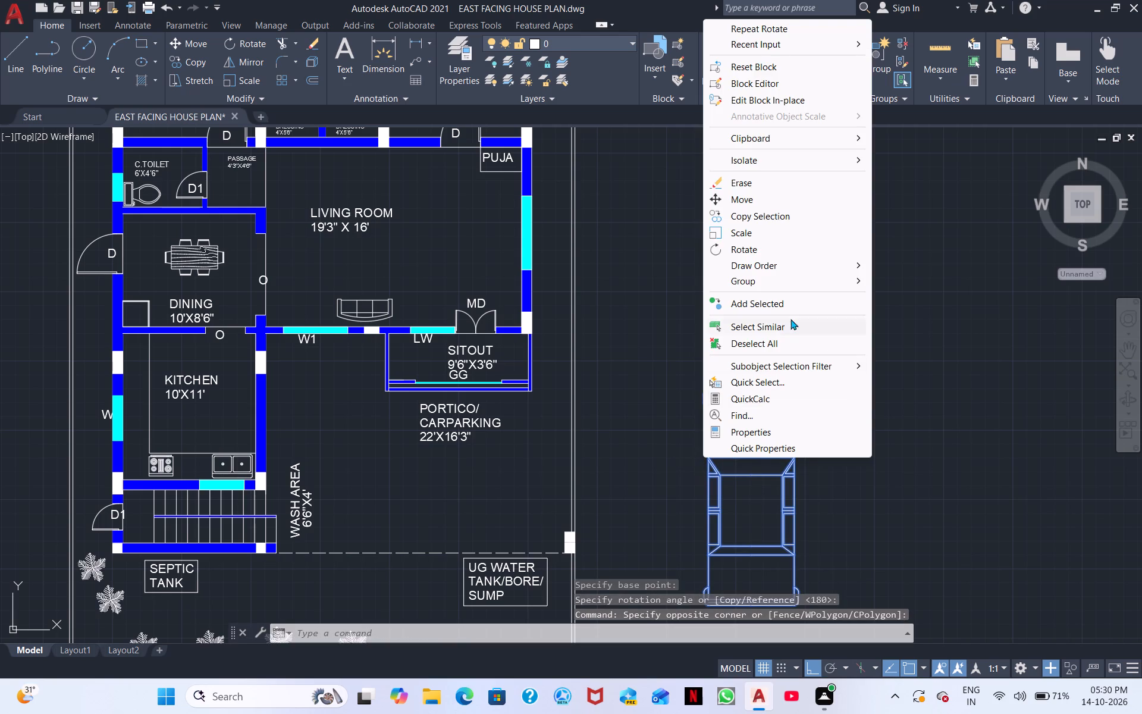
click(743, 231)
click(791, 386)
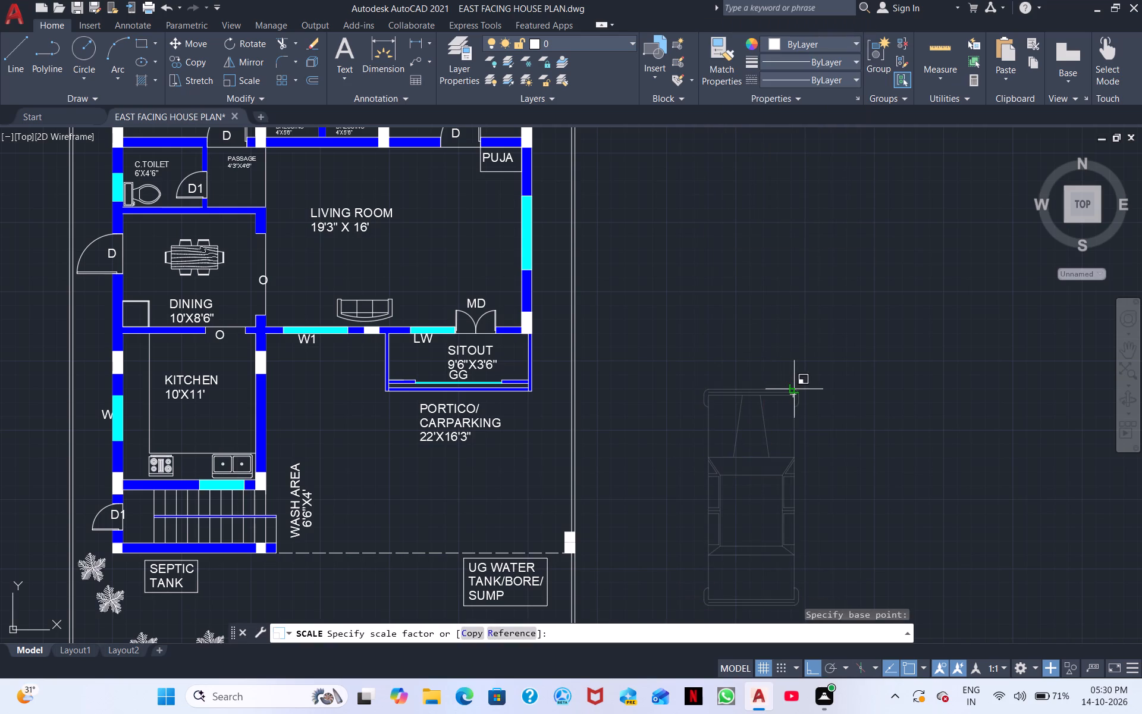
click(810, 490)
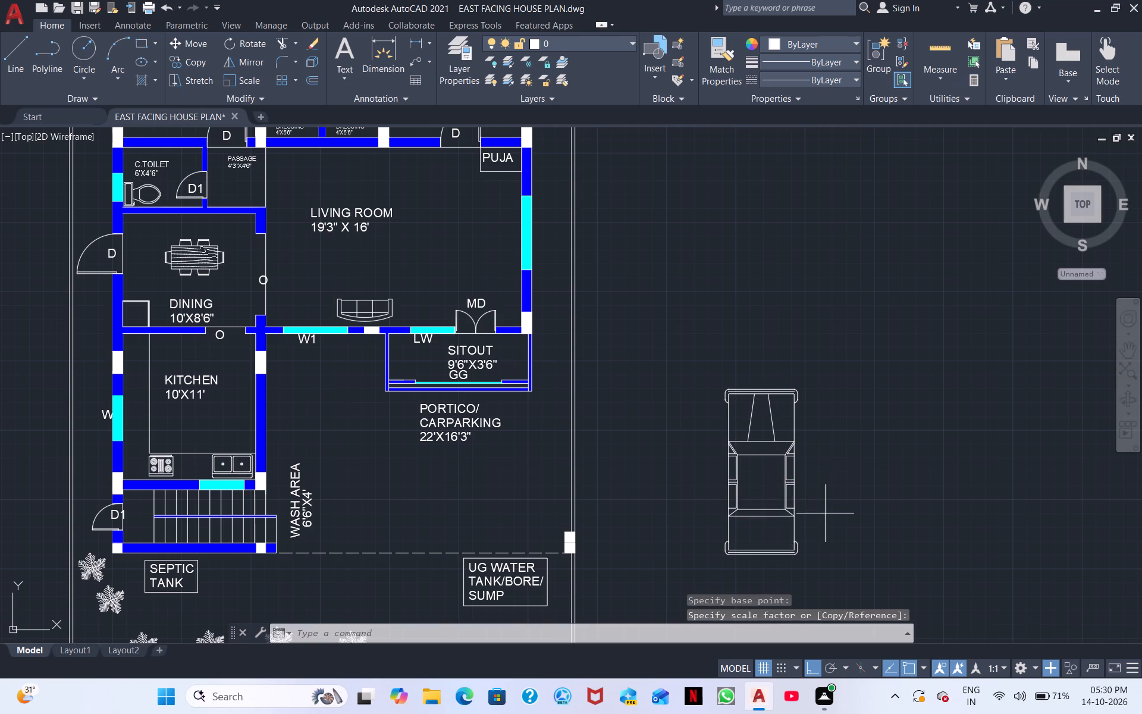
Move the sedan into the portico with Ortho off, just south of window W1 and west of the sitout.
click(825, 513)
click(709, 458)
right_click(709, 458)
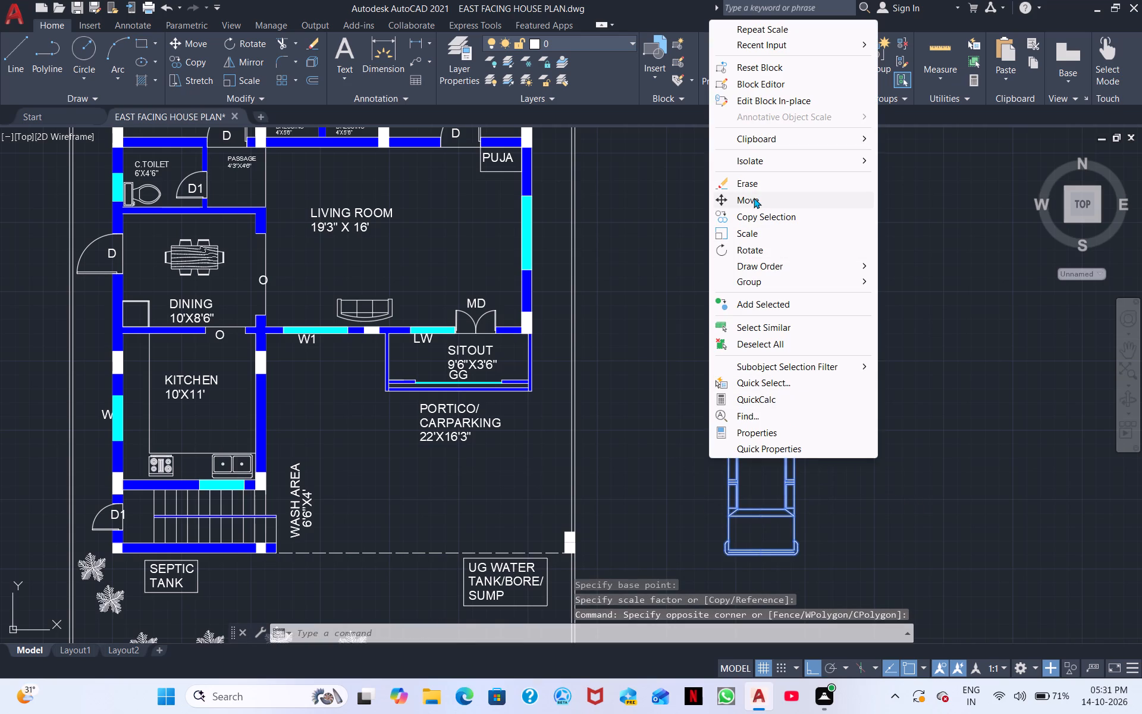
click(753, 201)
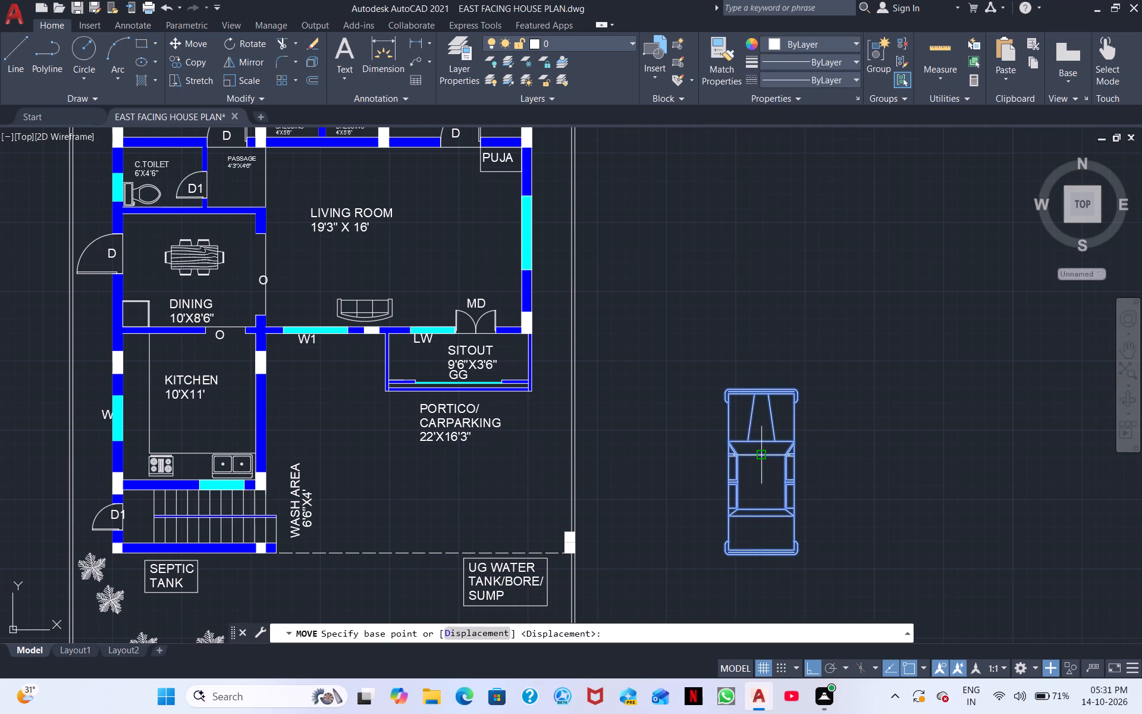
click(763, 454)
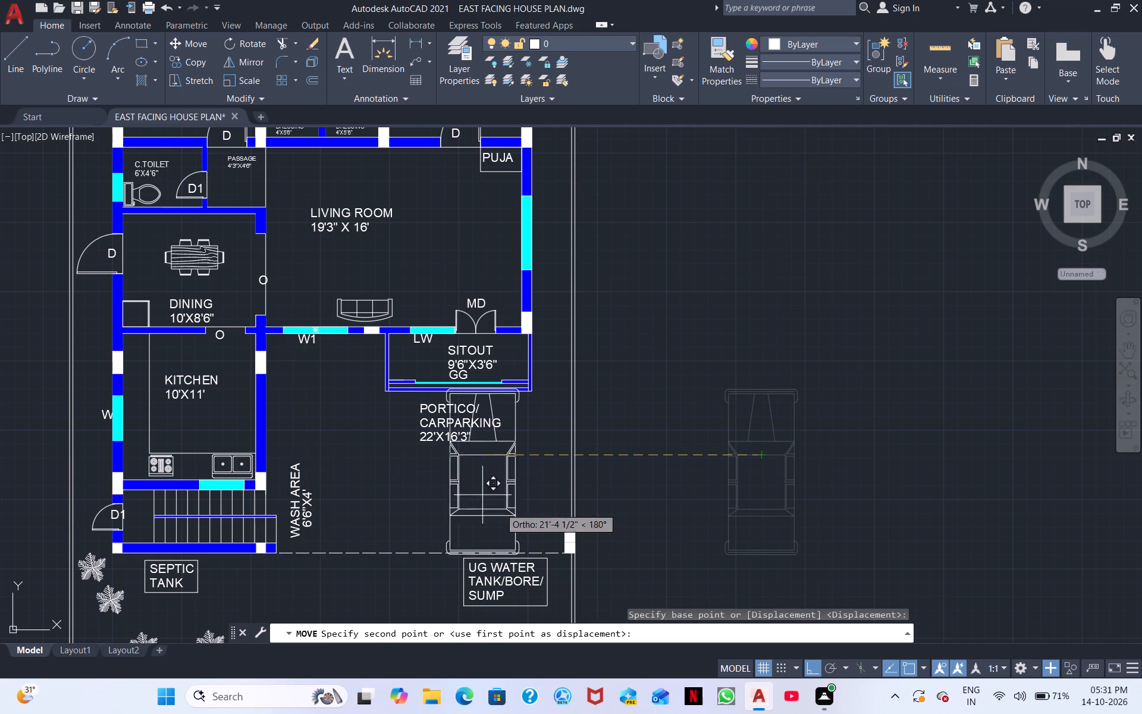
click(807, 661)
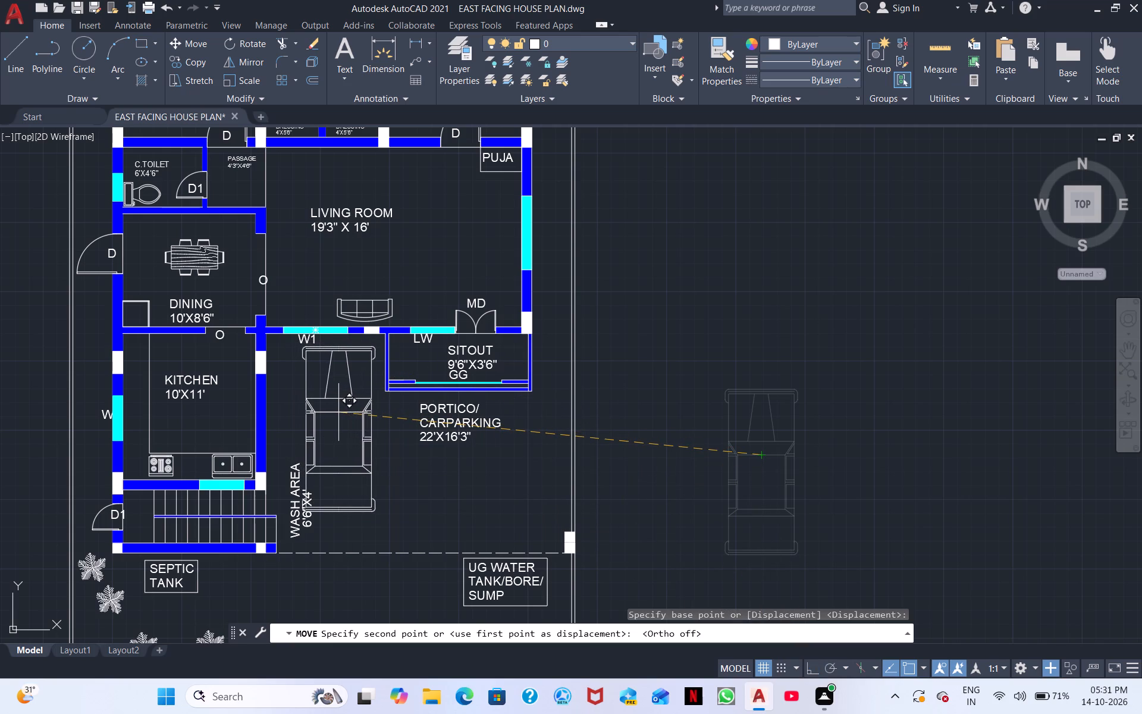
click(340, 414)
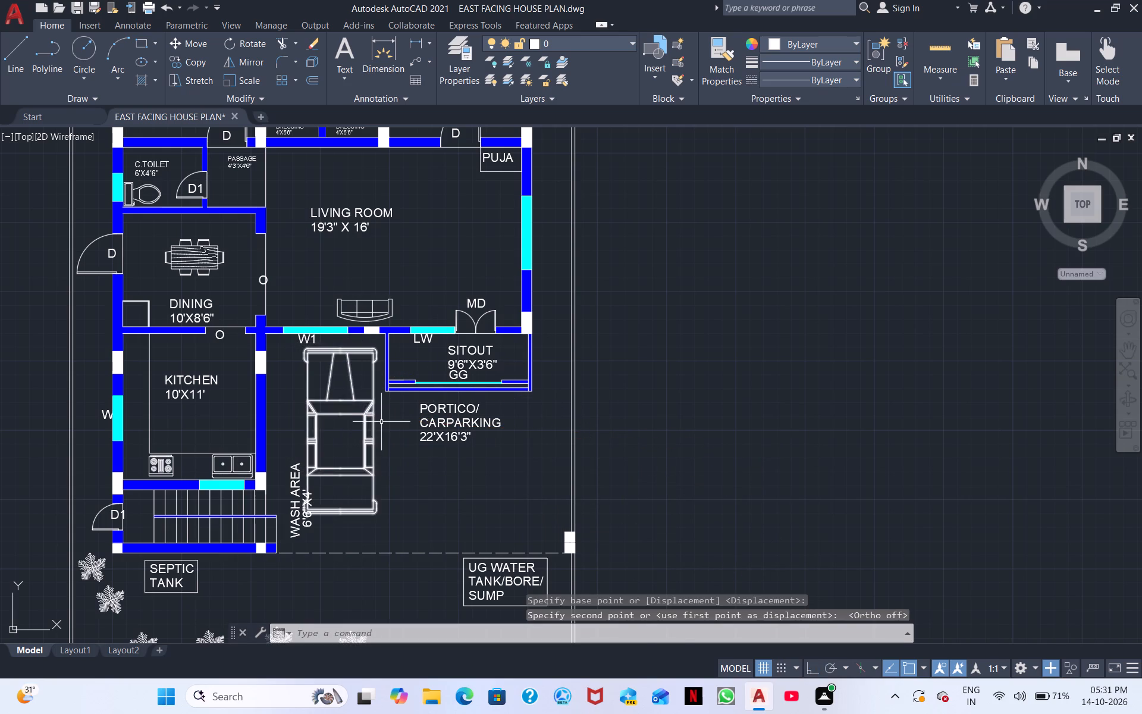
Move the WASH AREA 6'6"X4' label away from the car to the space between door D1 and the staircase.
scroll(381, 423, up, 1)
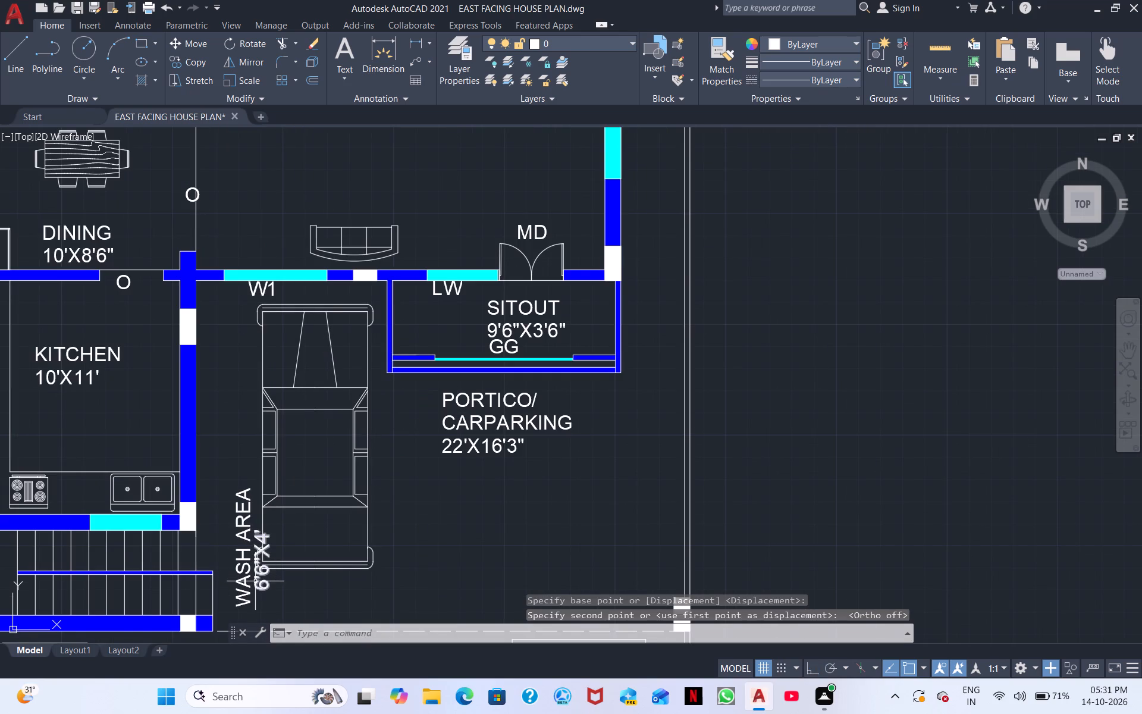
click(256, 581)
click(245, 581)
right_click(247, 579)
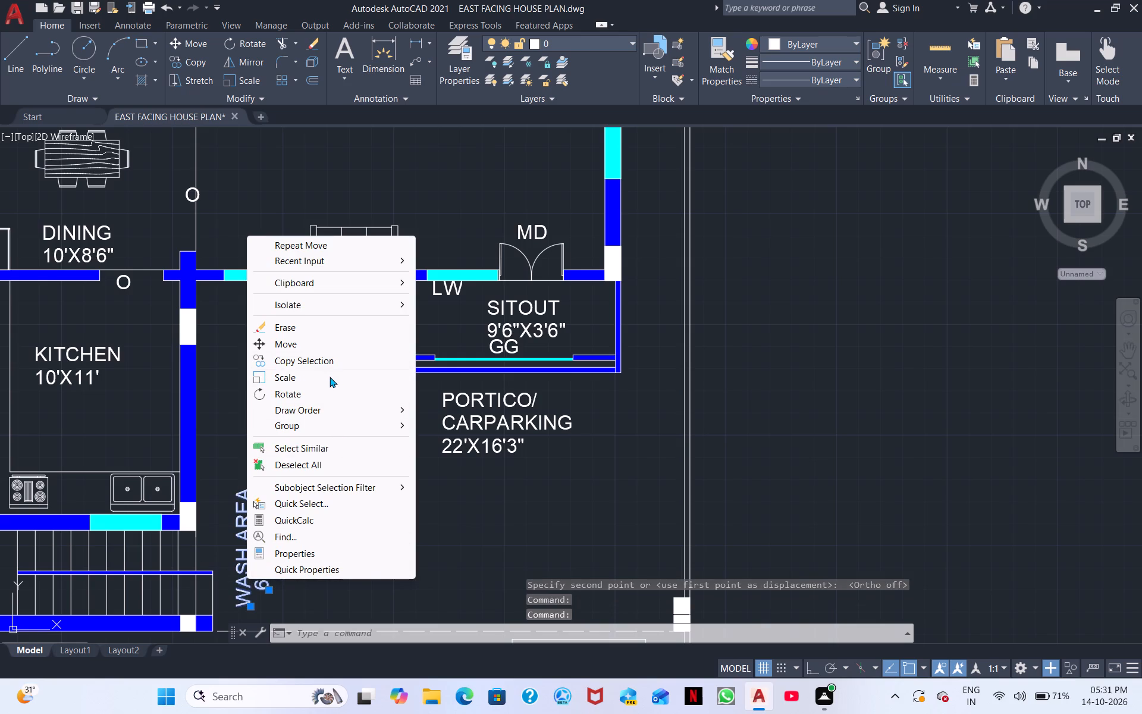
click(310, 347)
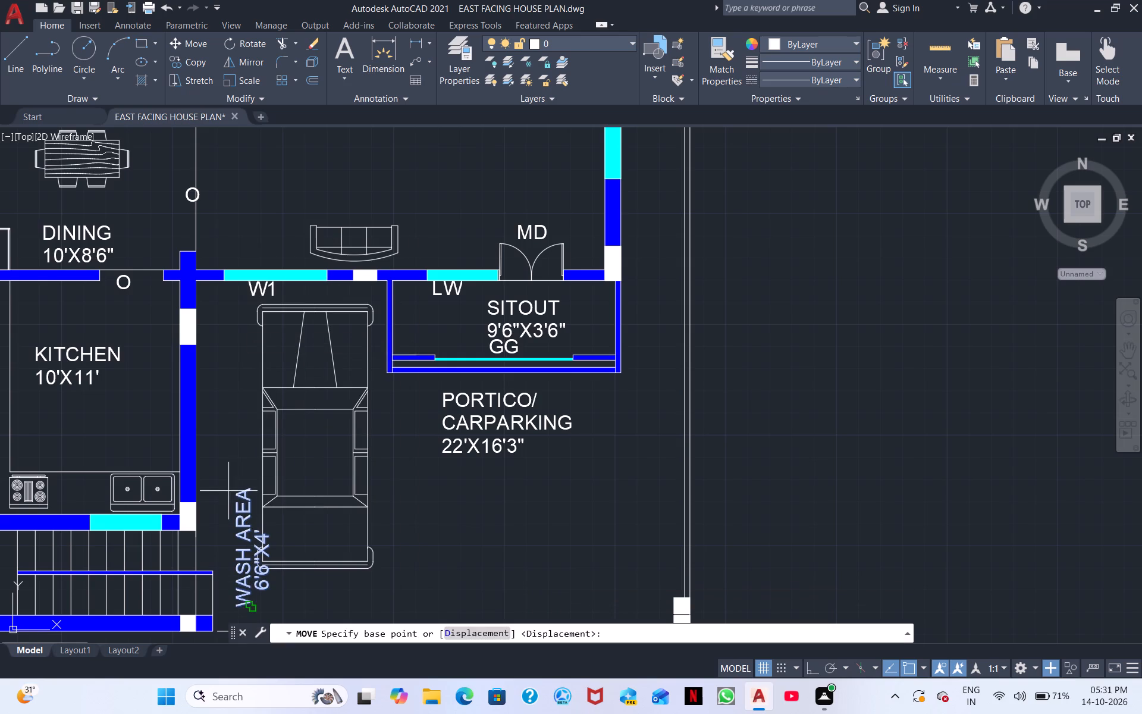
click(241, 530)
middle_drag(207, 527, 305, 484)
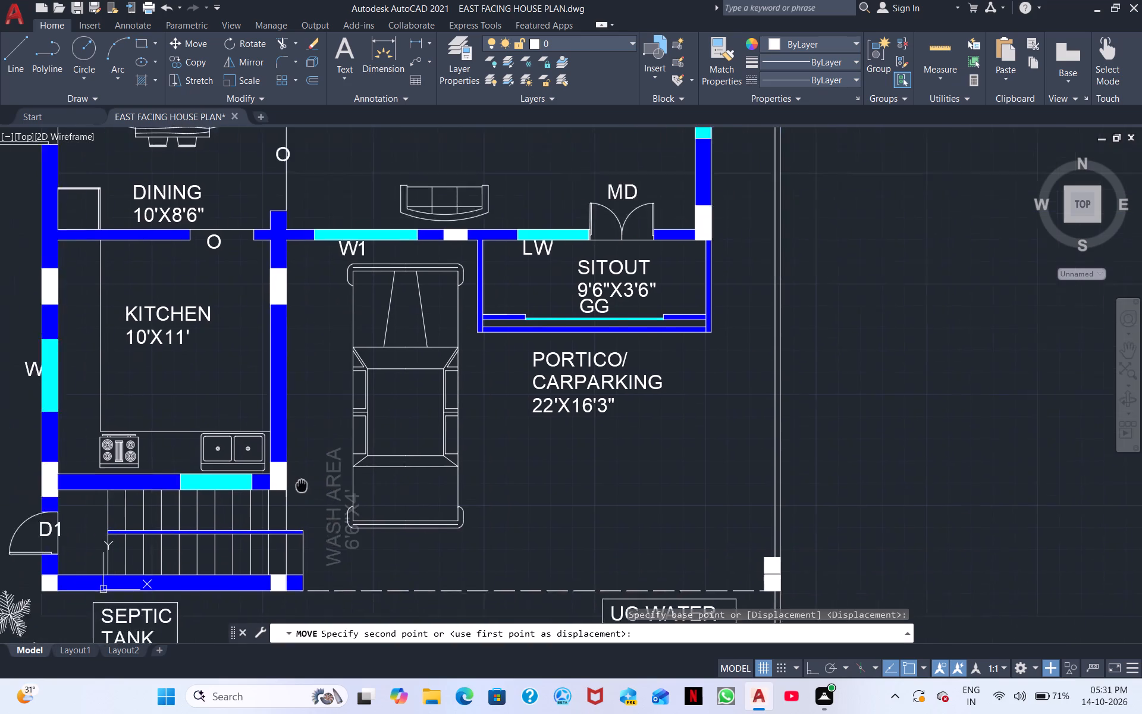
middle_drag(305, 484, 613, 394)
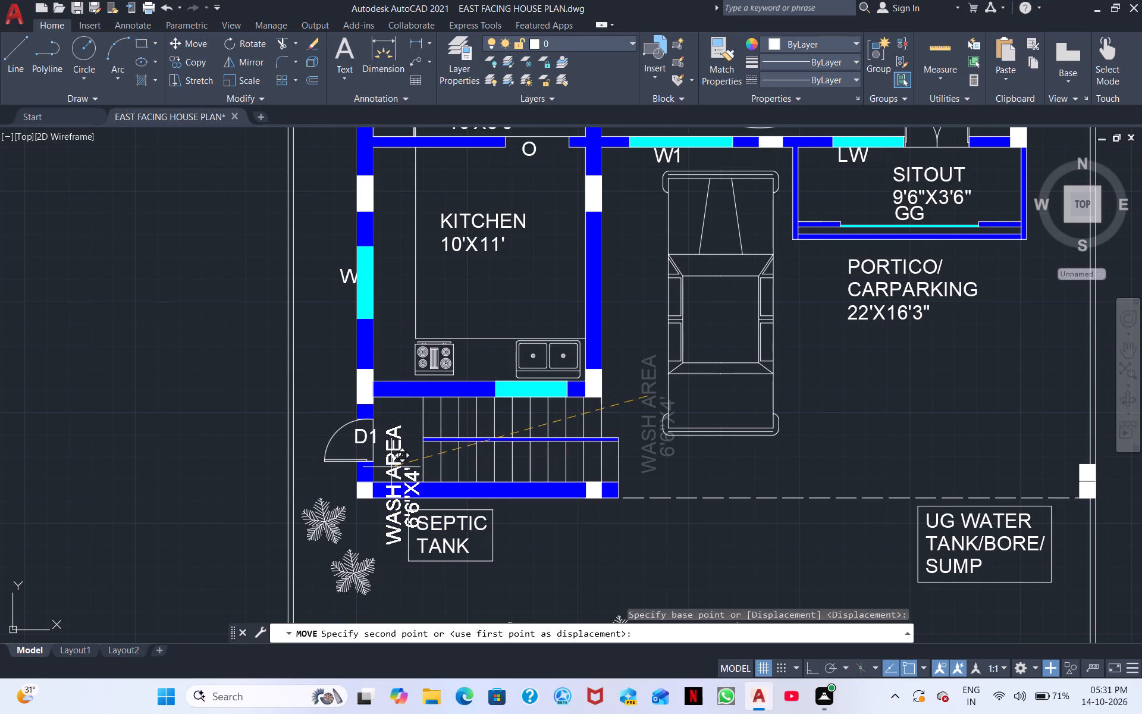
click(397, 450)
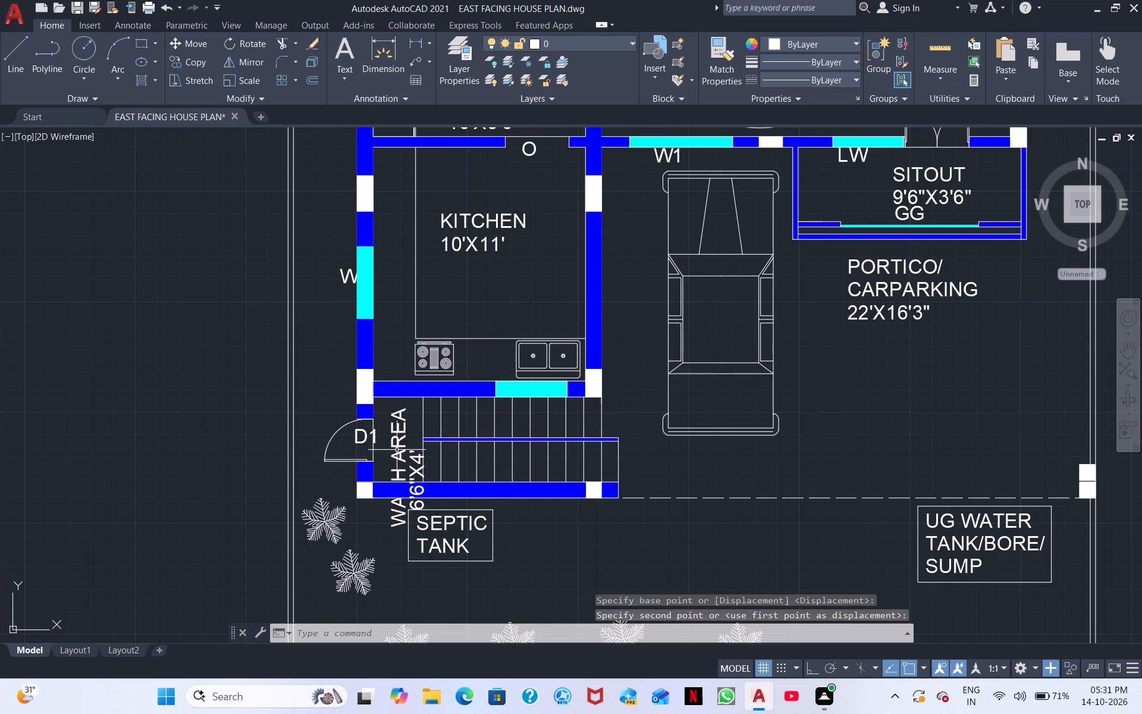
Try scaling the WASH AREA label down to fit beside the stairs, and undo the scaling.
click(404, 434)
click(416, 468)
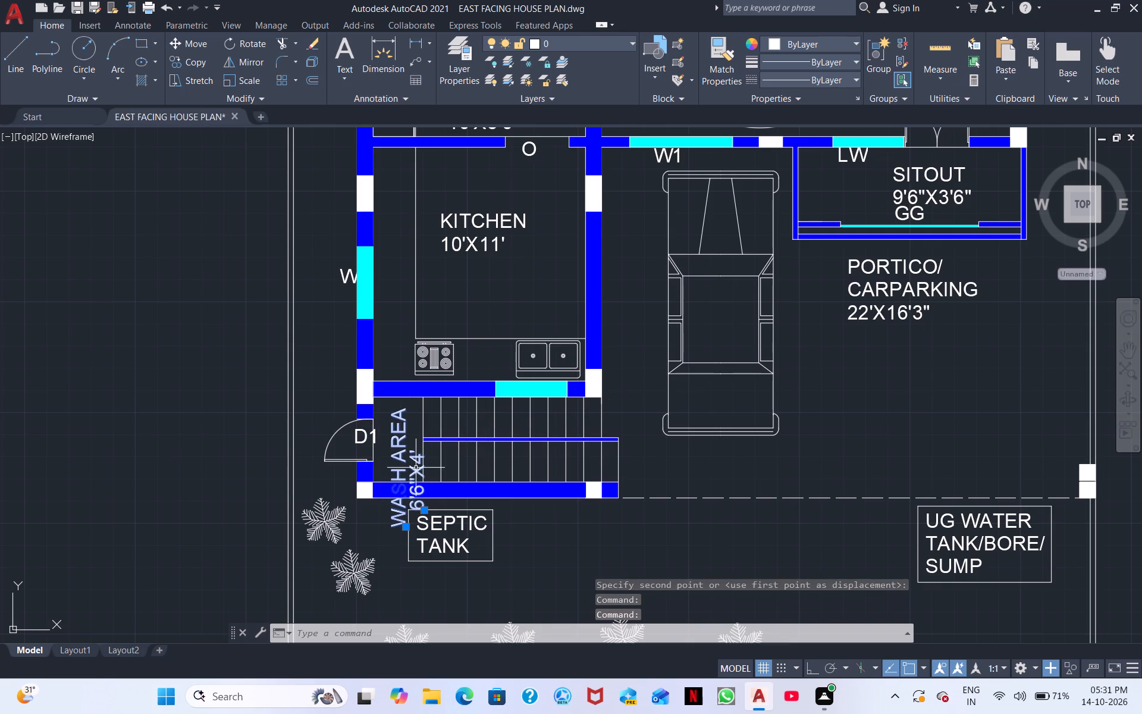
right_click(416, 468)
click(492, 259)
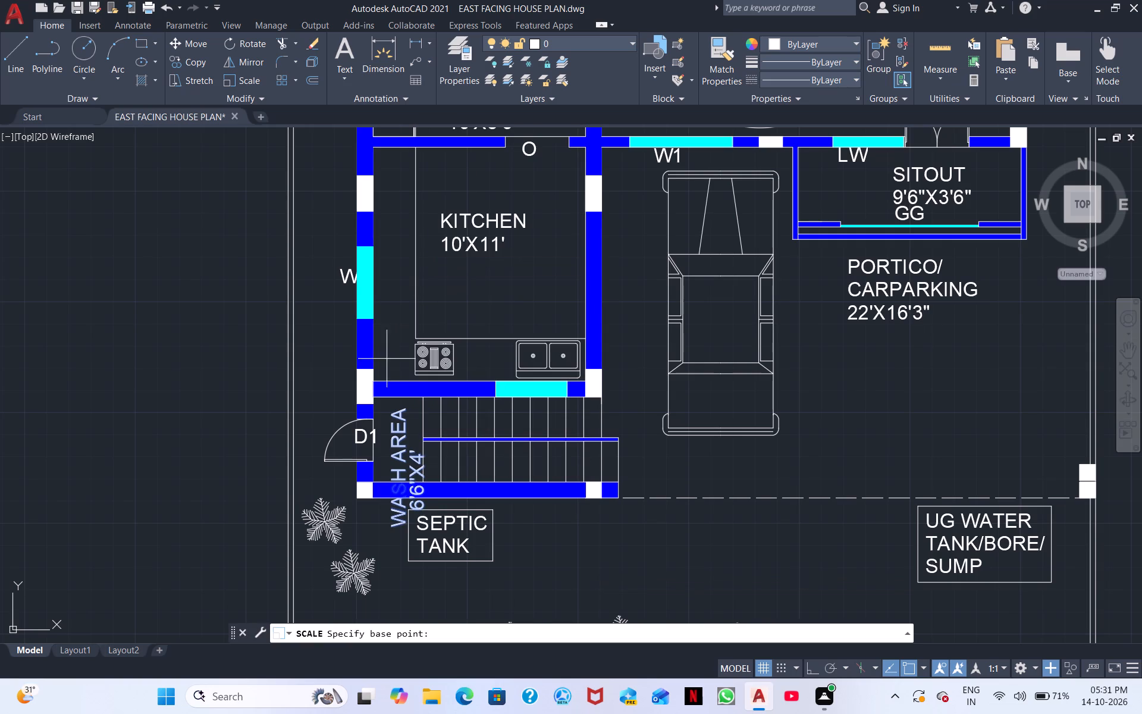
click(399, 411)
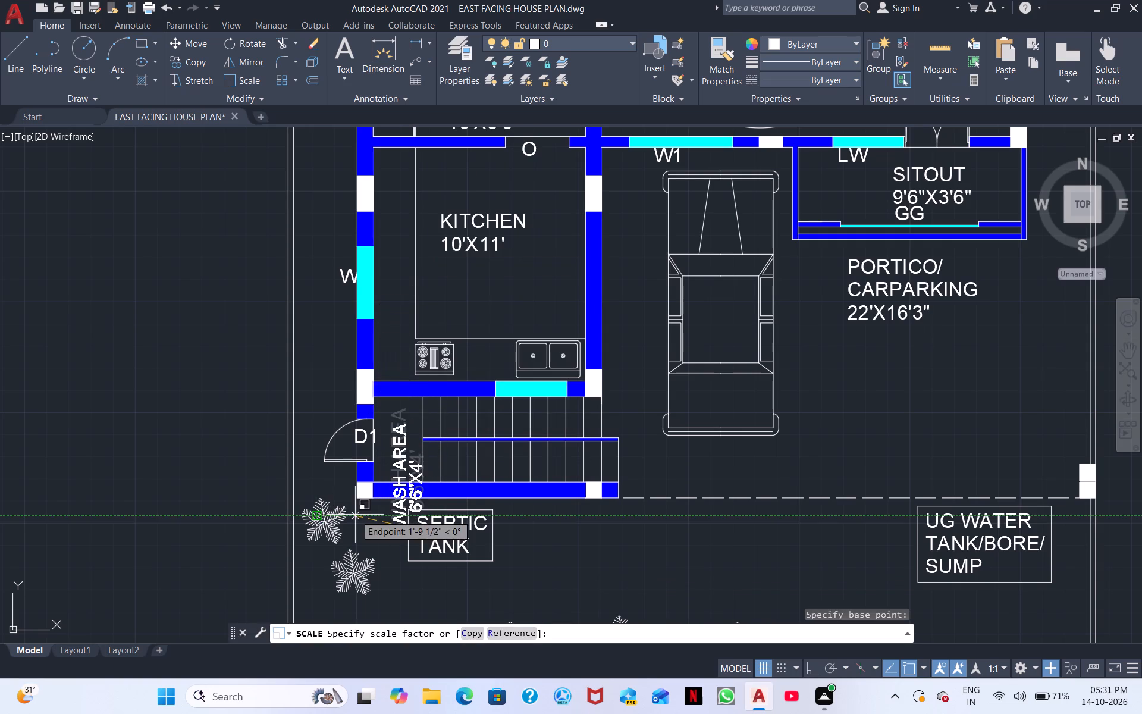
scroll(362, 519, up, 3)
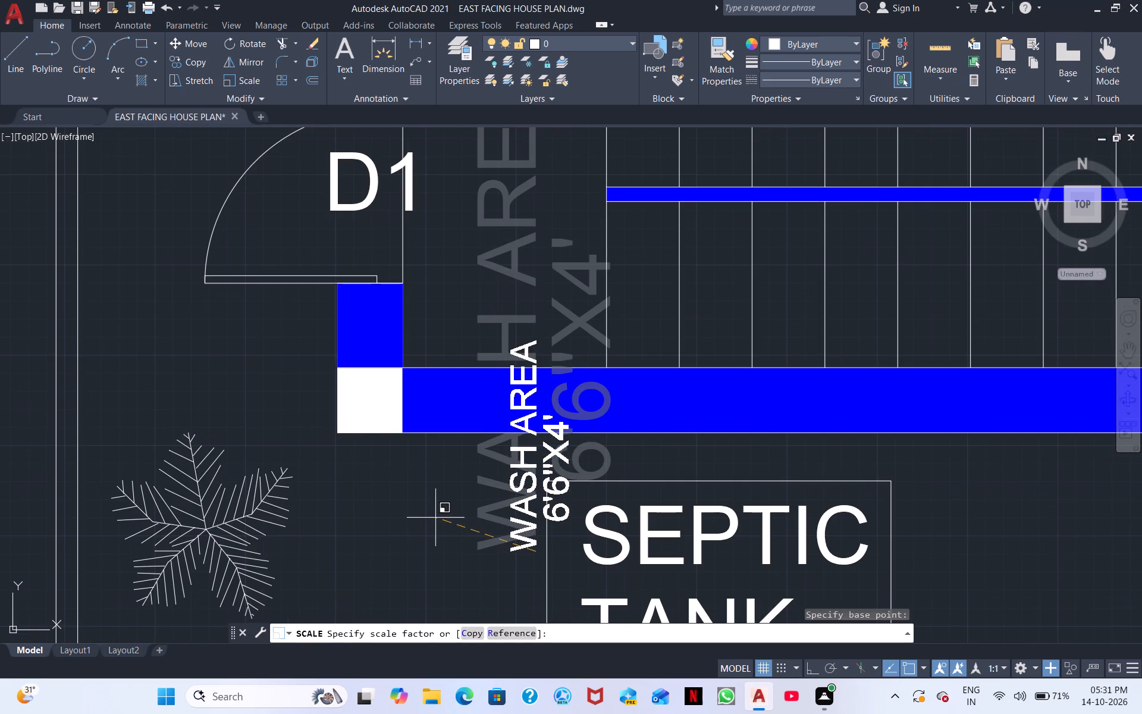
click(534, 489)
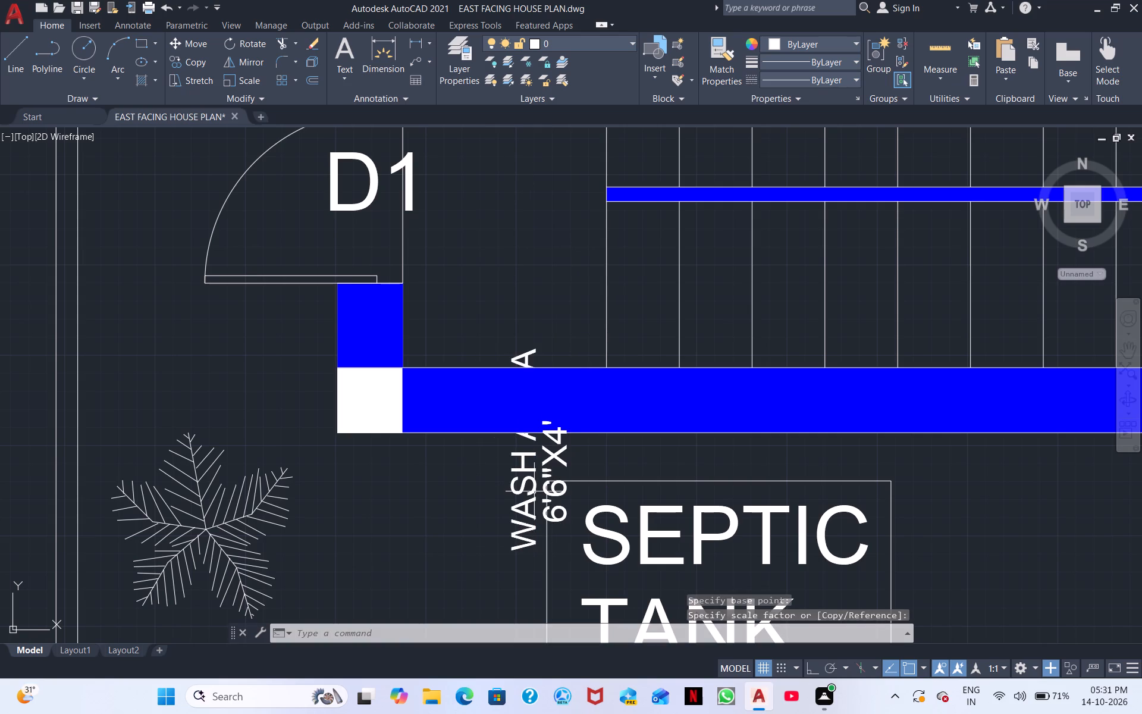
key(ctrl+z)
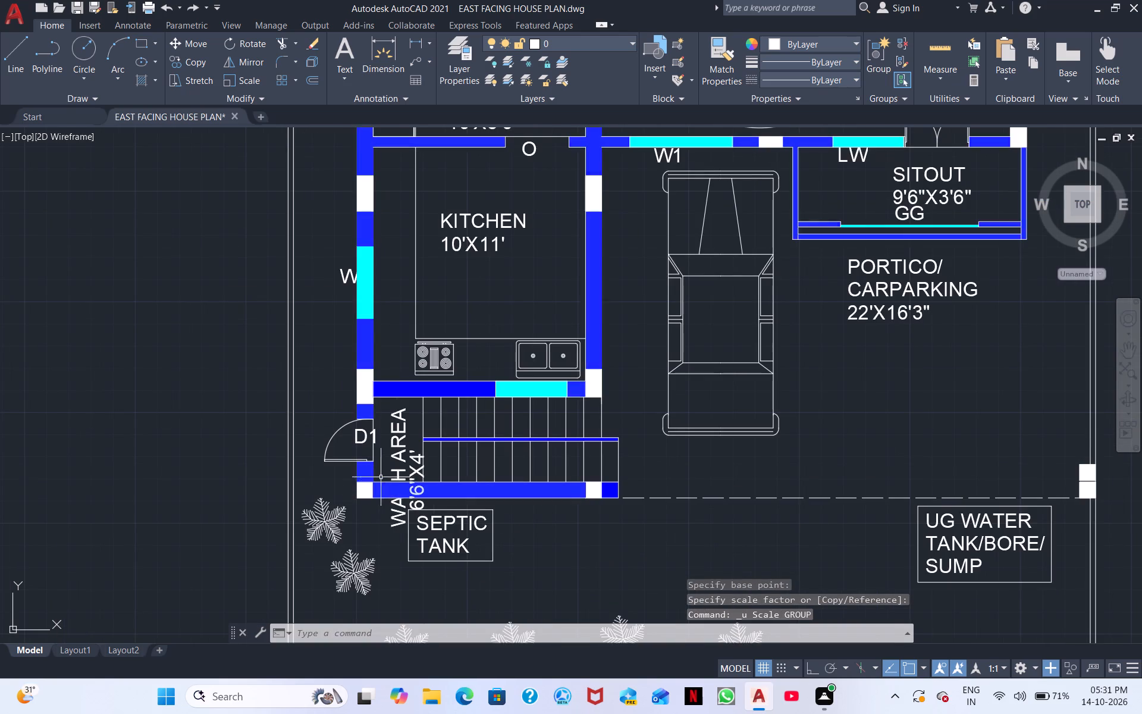
Scale the WASH AREA 6'6"X4' label down from its lower end to about one sixth of its size.
click(399, 455)
click(412, 472)
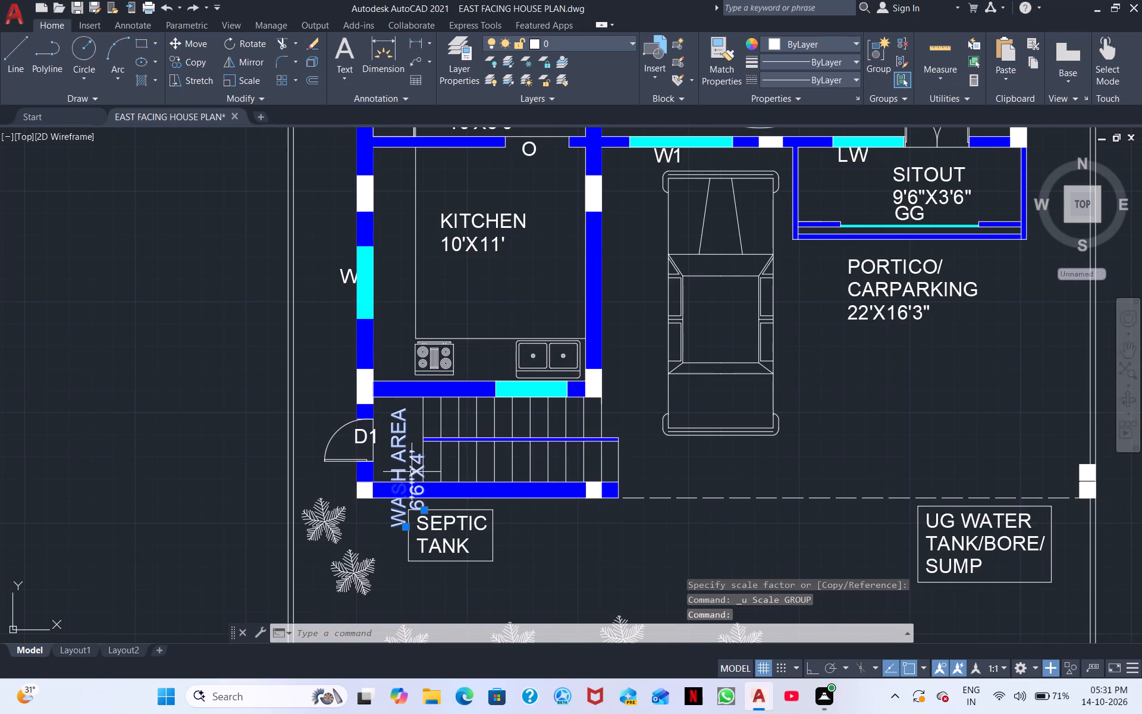
scroll(412, 472, up, 4)
middle_drag(411, 461, 410, 472)
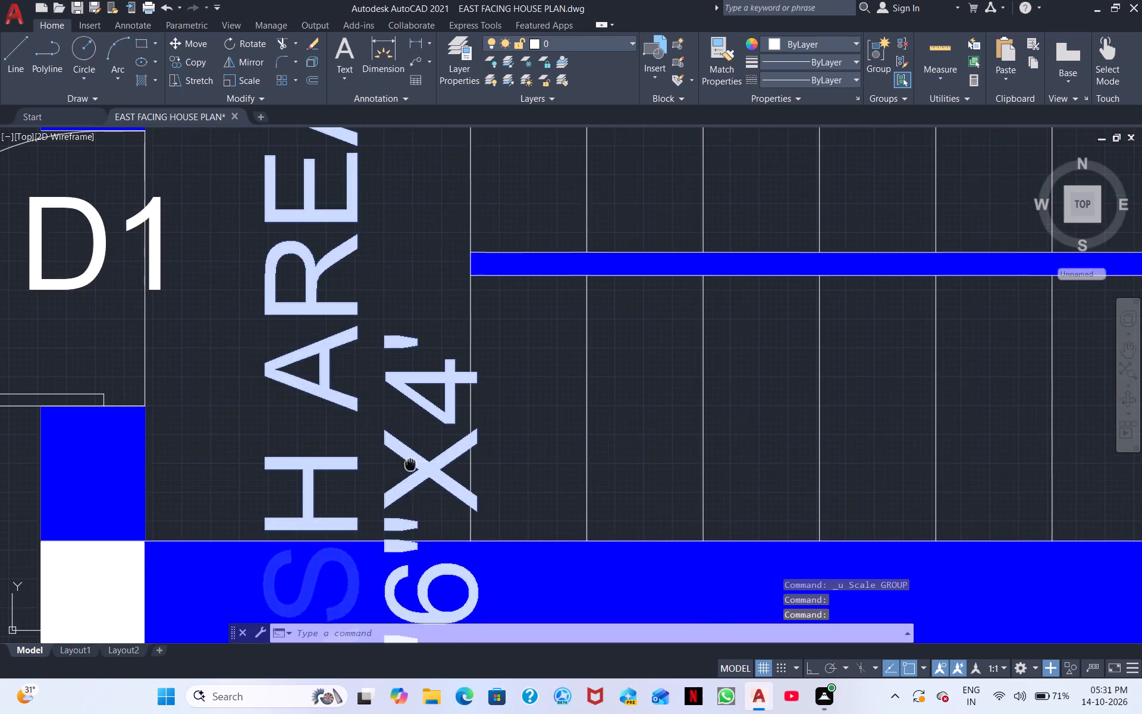
middle_drag(410, 472, 410, 559)
scroll(410, 559, down, 1)
right_click(407, 556)
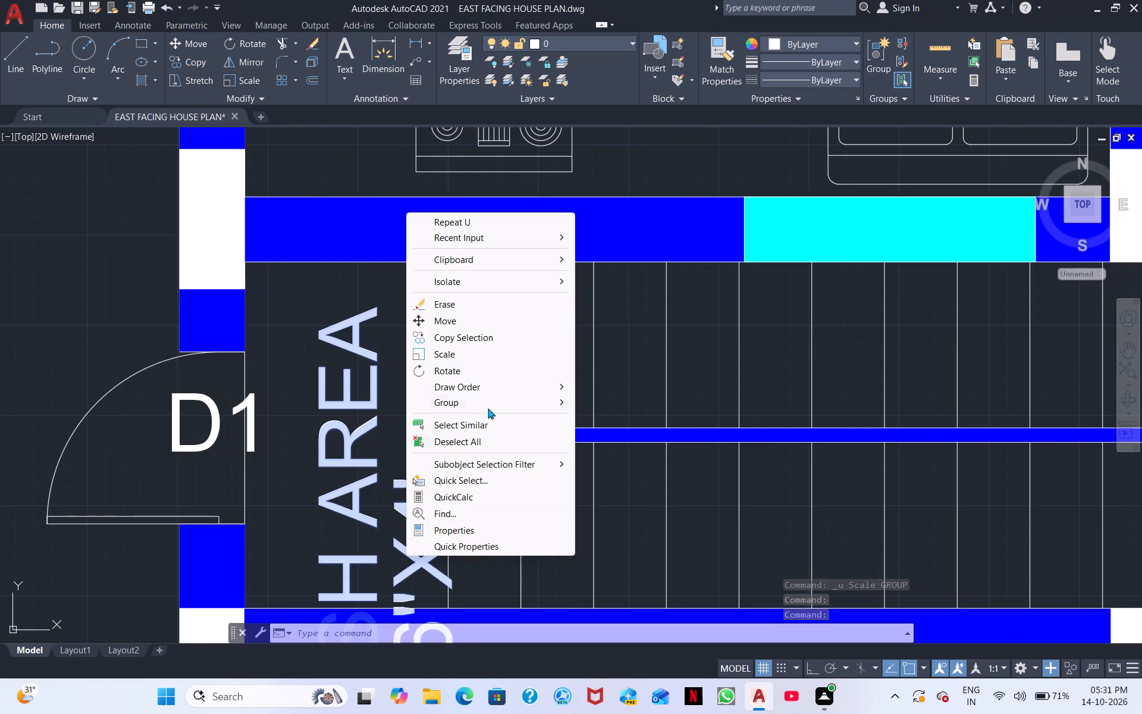
click(442, 352)
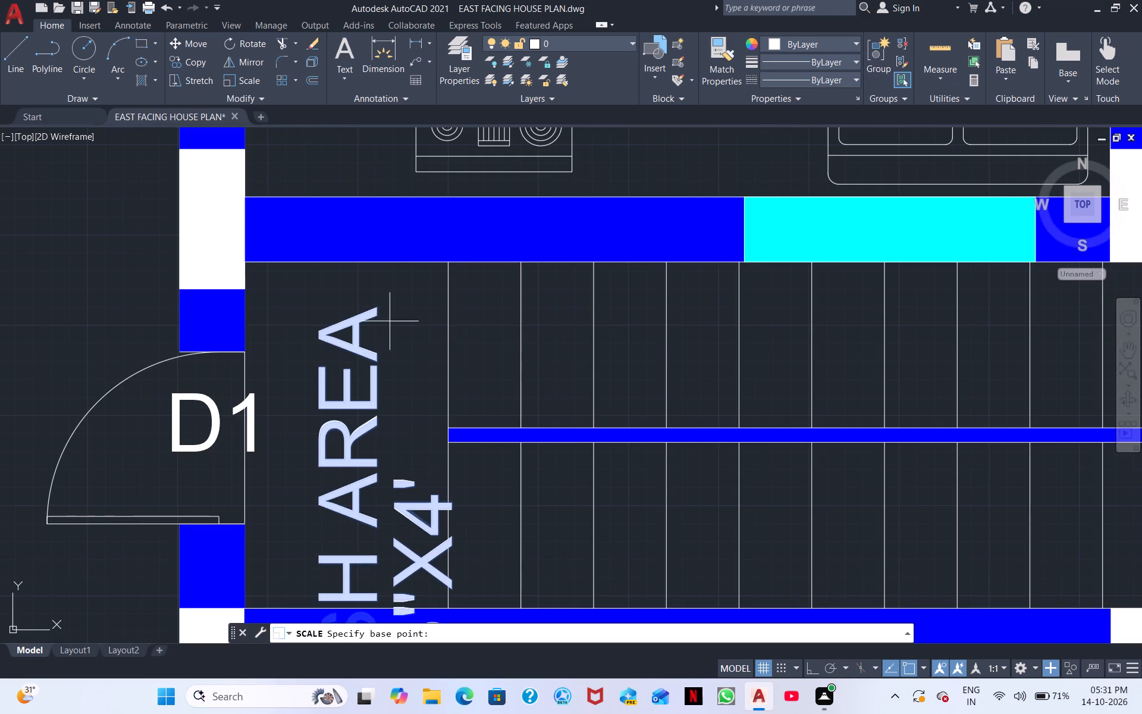
click(375, 308)
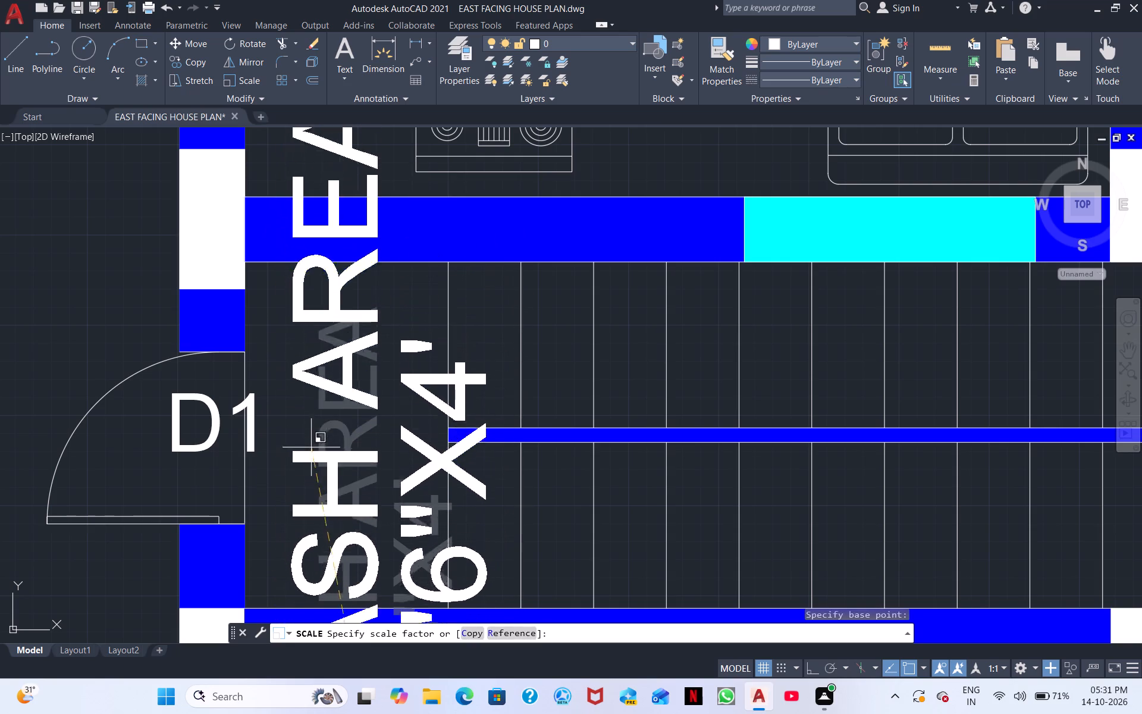
middle_drag(353, 572, 327, 333)
scroll(329, 316, down, 1)
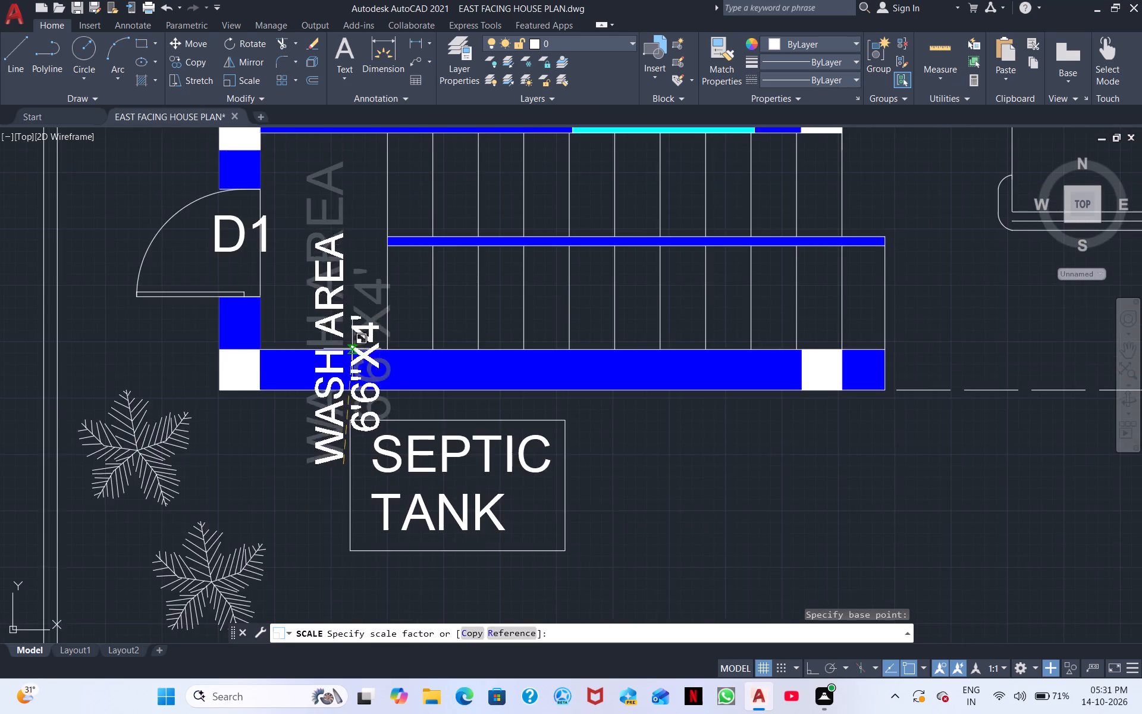
scroll(353, 375, down, 1)
click(336, 427)
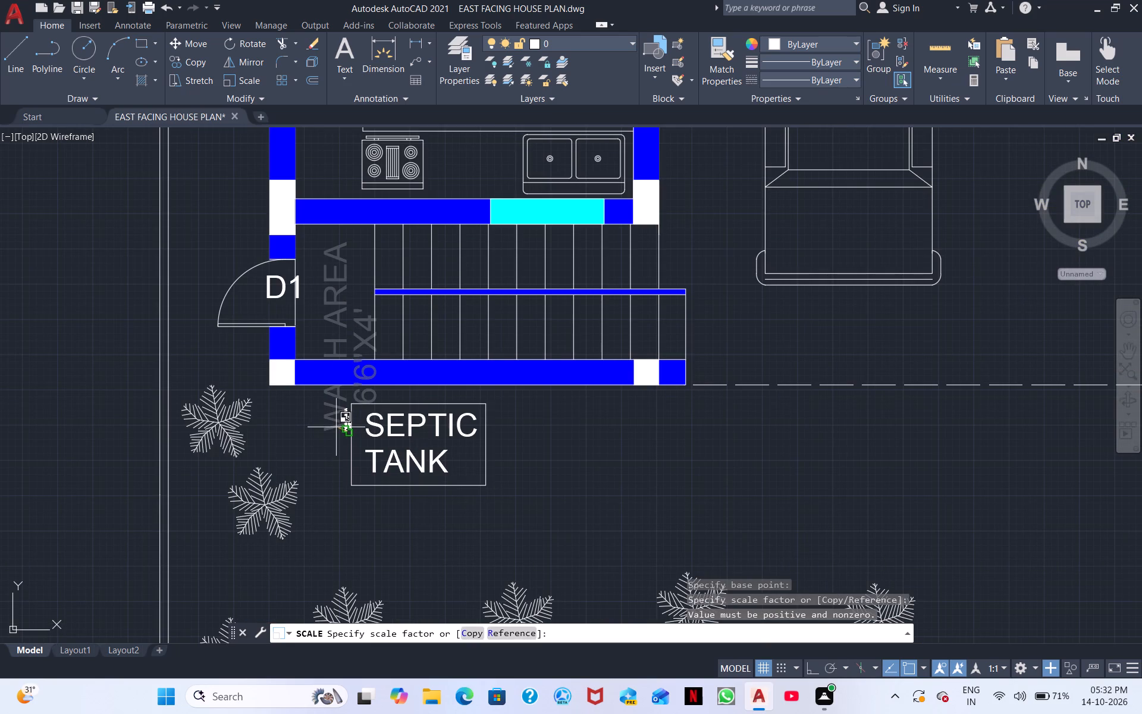
click(331, 430)
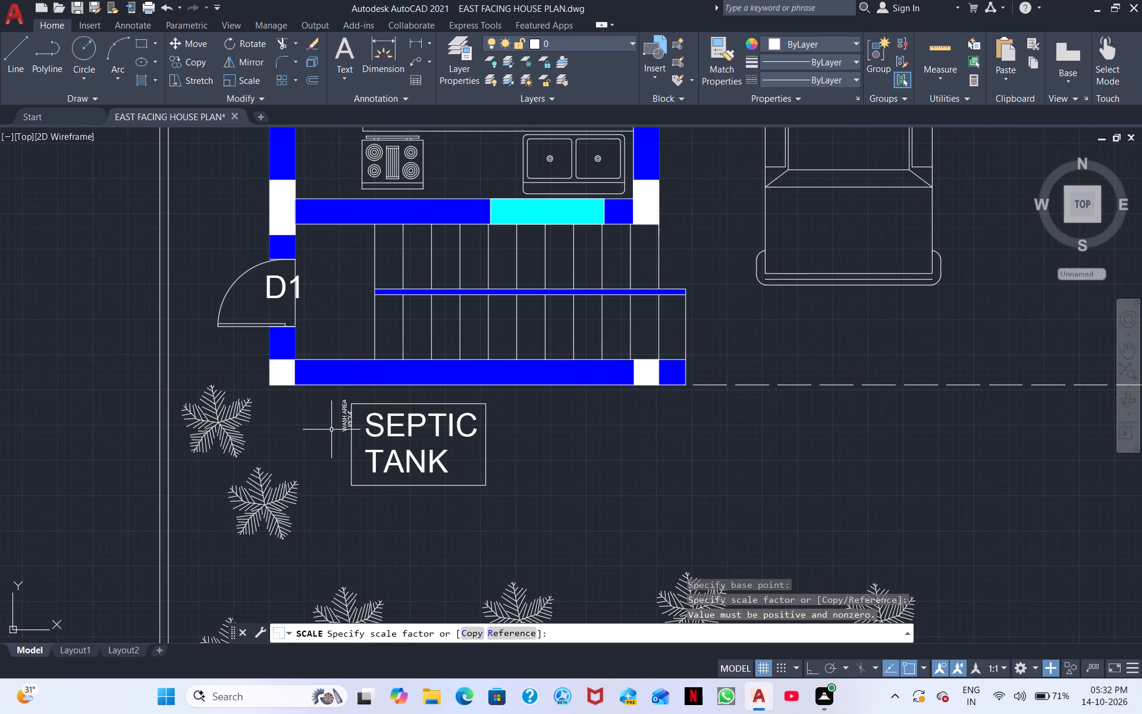
Move the small WASH AREA 6'6"X4' label from beside the septic tank to the space between door D1 and the staircase.
scroll(333, 430, up, 2)
click(365, 425)
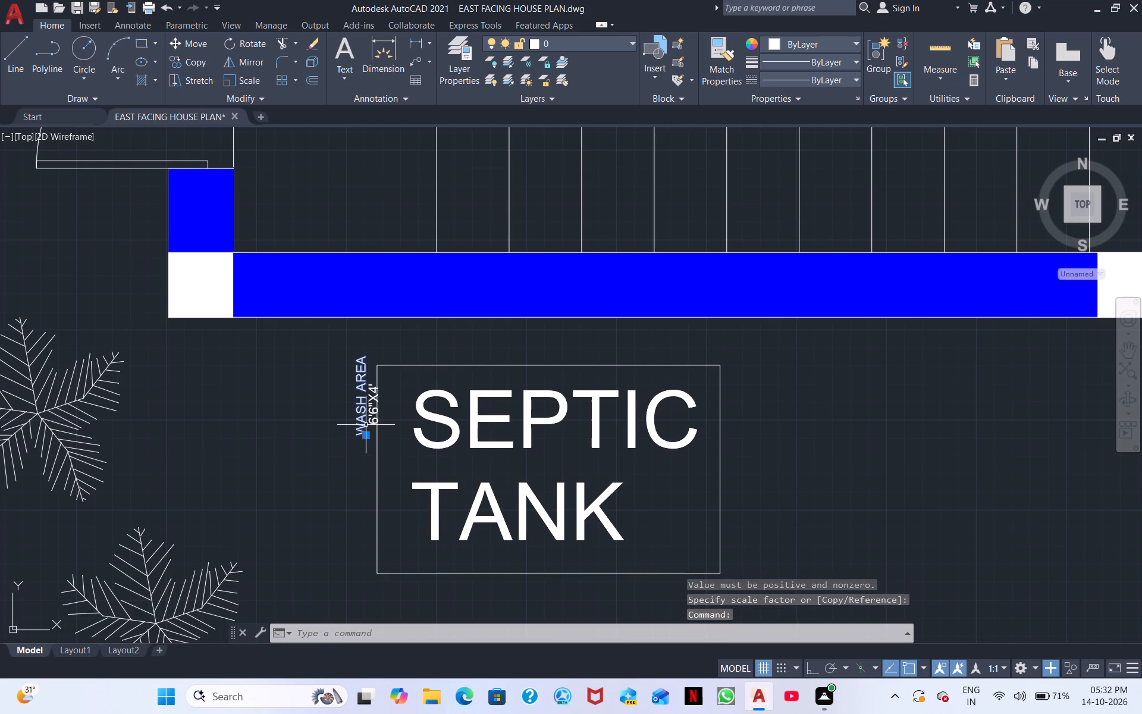
click(370, 416)
right_click(369, 416)
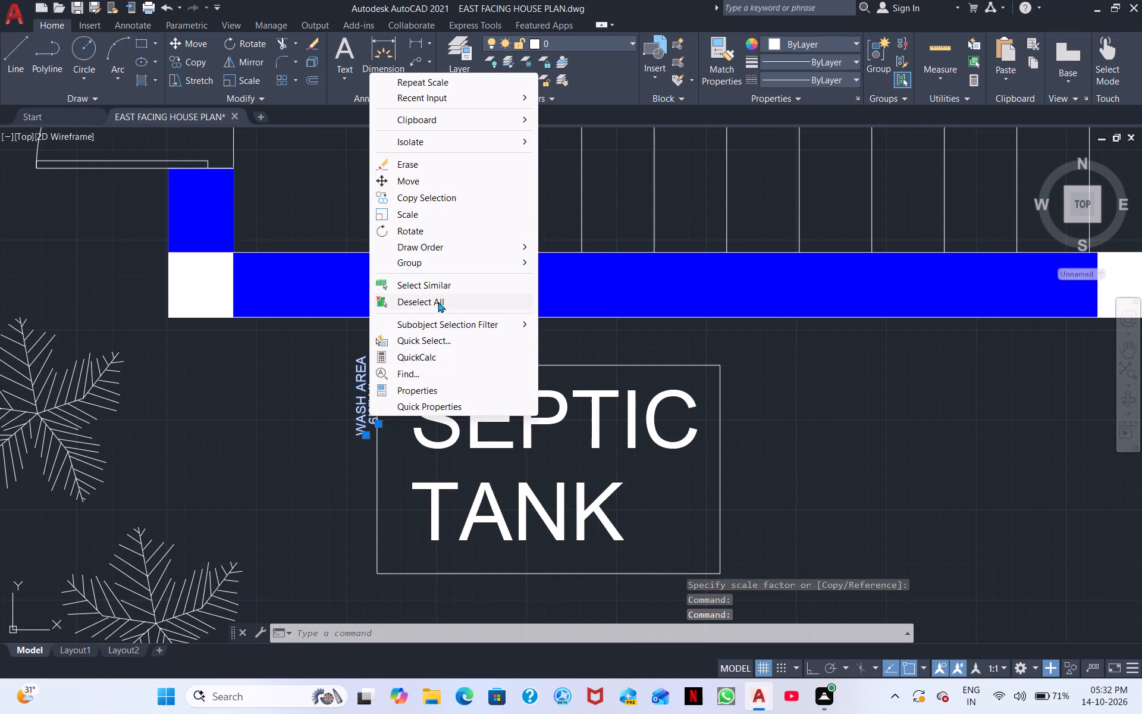
click(416, 174)
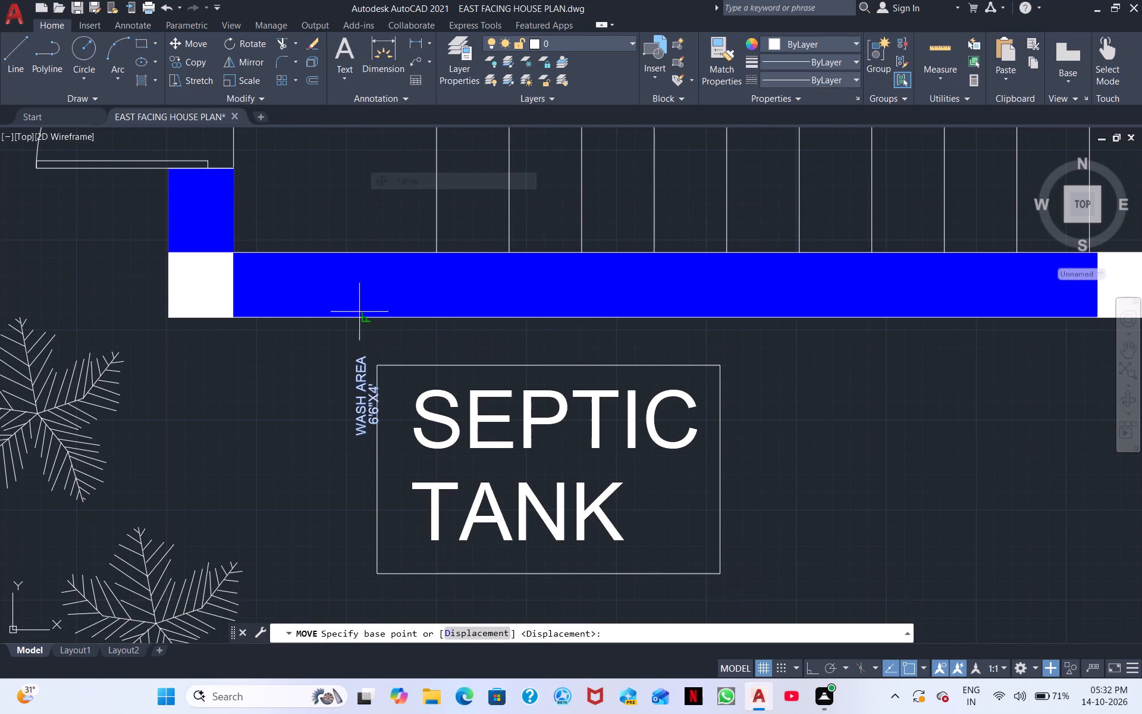
click(355, 393)
middle_drag(325, 211, 375, 331)
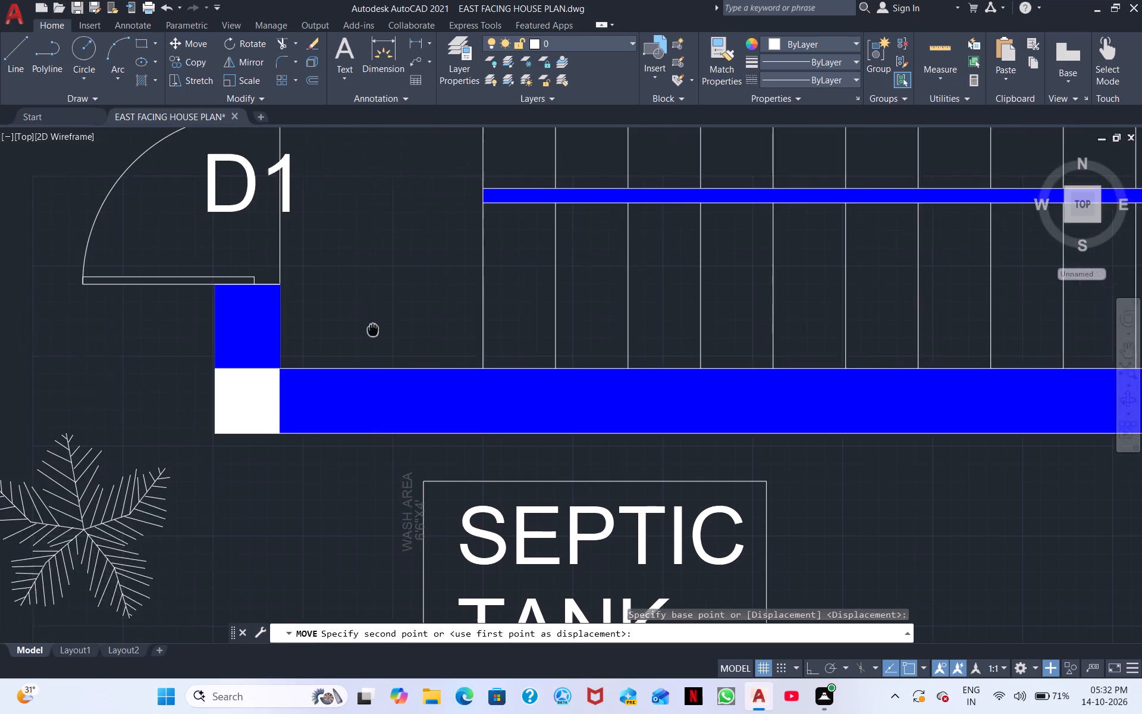
middle_drag(375, 331, 392, 346)
middle_drag(416, 230, 393, 463)
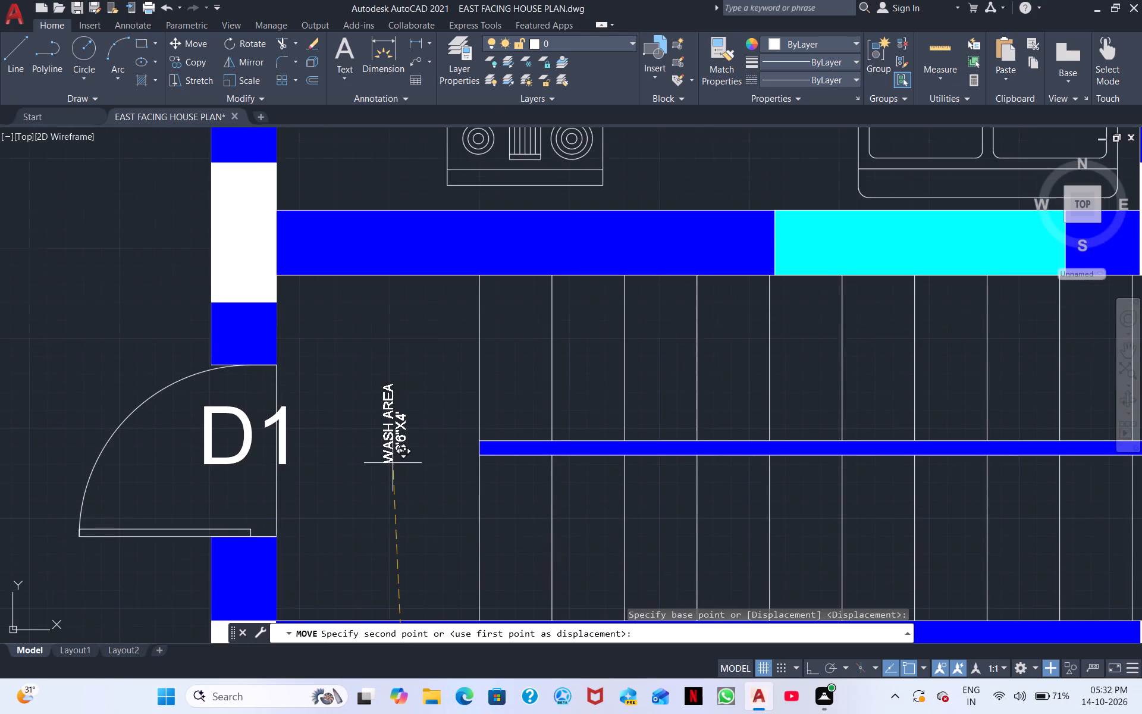
click(387, 486)
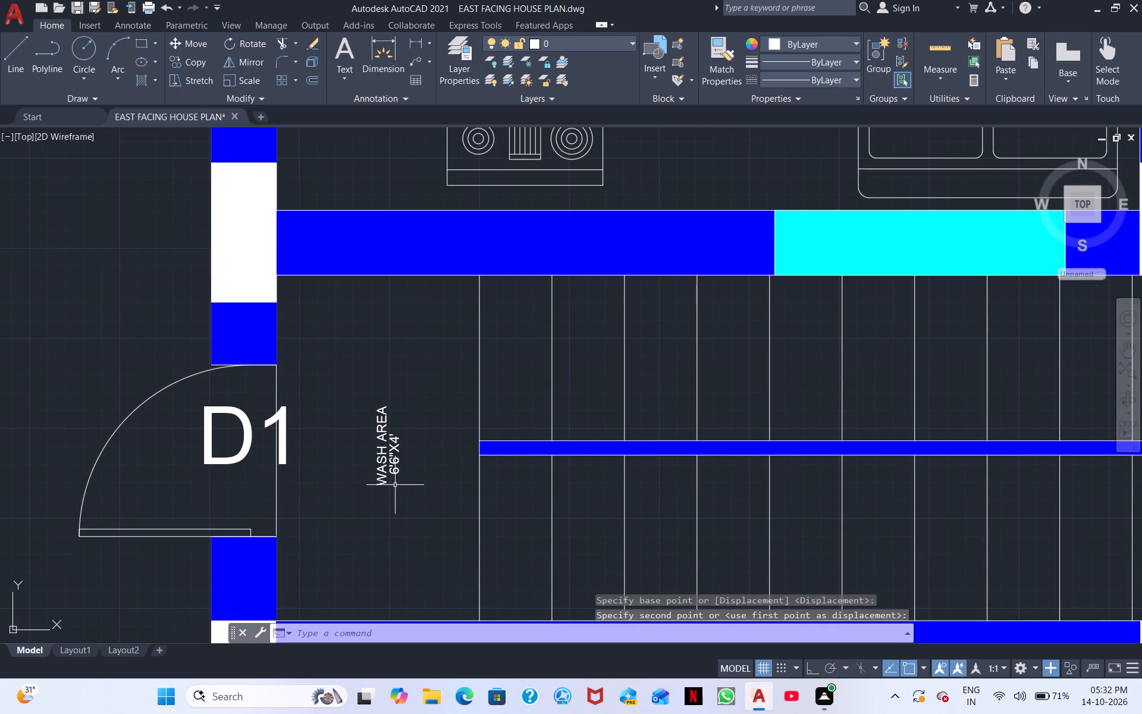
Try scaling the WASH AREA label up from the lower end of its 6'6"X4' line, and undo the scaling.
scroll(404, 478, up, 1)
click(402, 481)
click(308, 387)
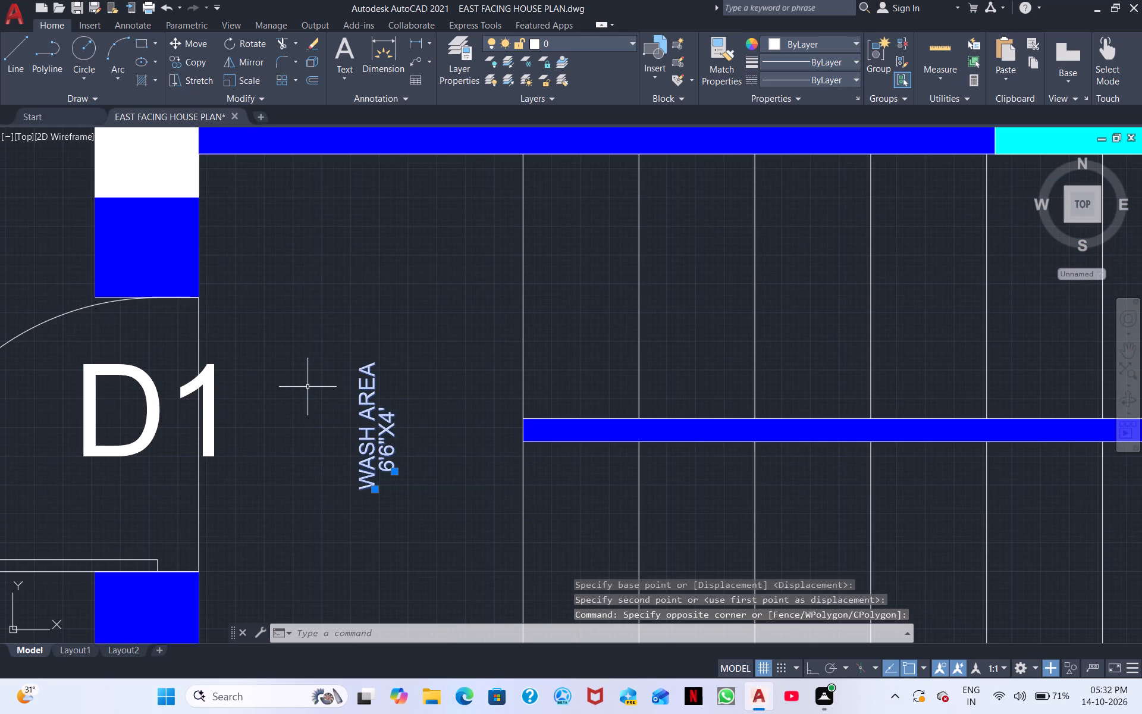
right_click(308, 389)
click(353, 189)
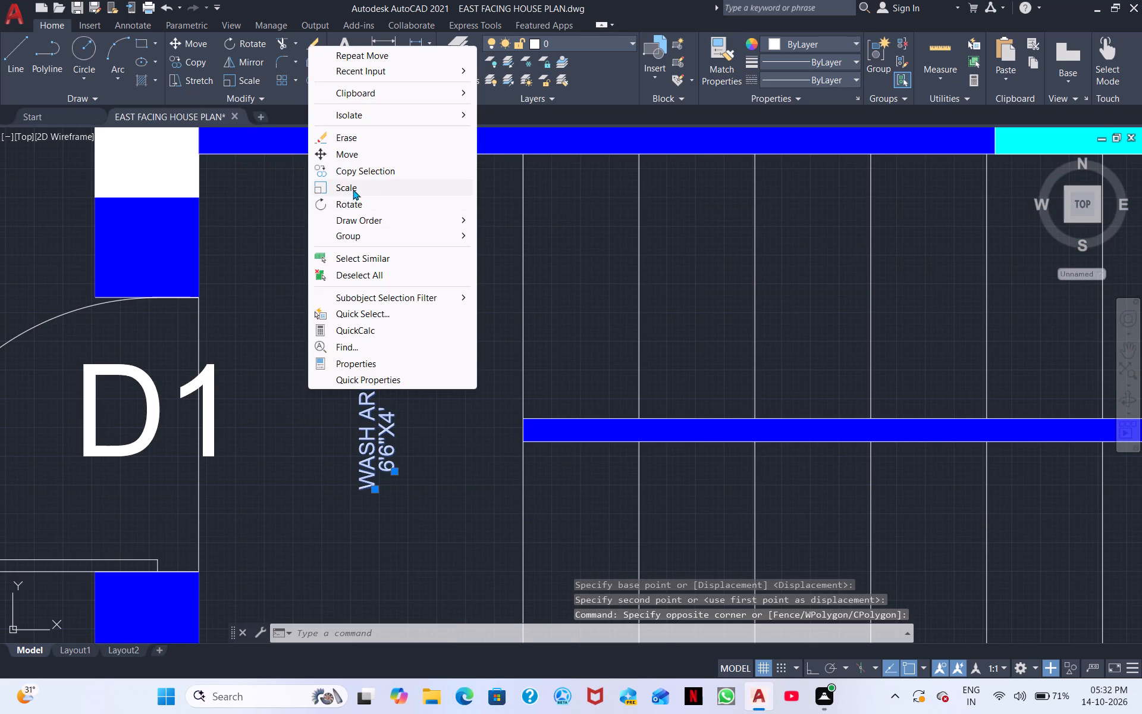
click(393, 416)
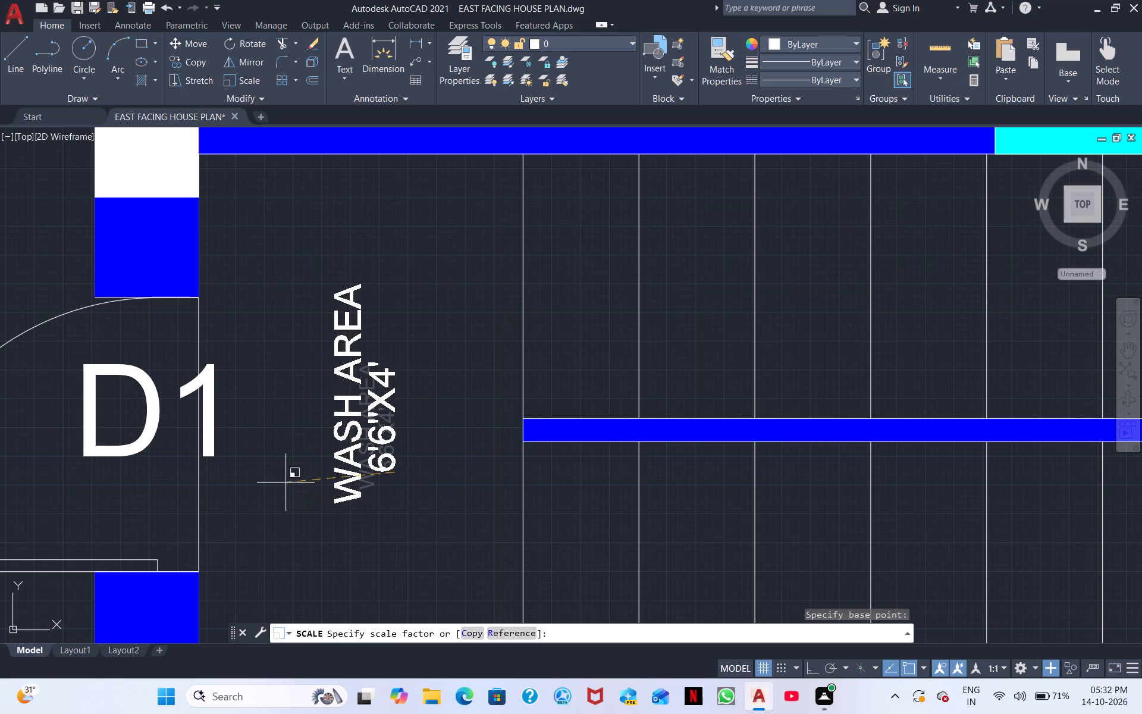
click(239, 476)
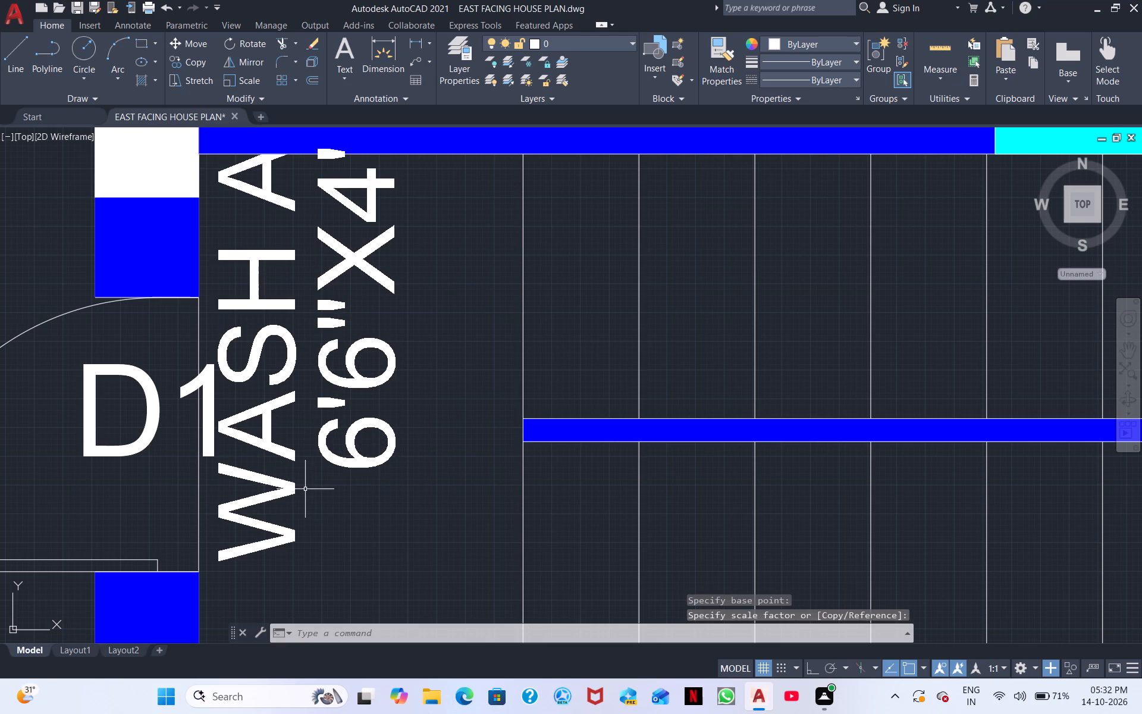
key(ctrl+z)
Scale the WASH AREA 6'6"X4' label up from the lower end of its WASH AREA line to about 2.6 times its size.
drag(401, 483, 367, 475)
click(327, 449)
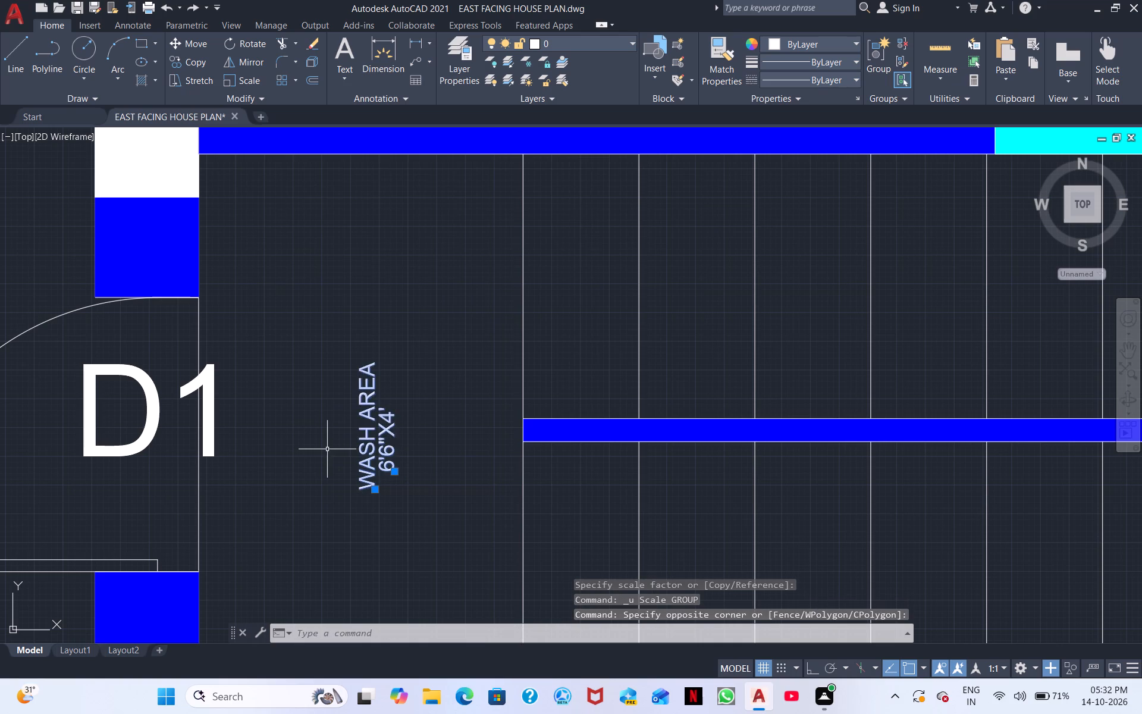
right_click(327, 449)
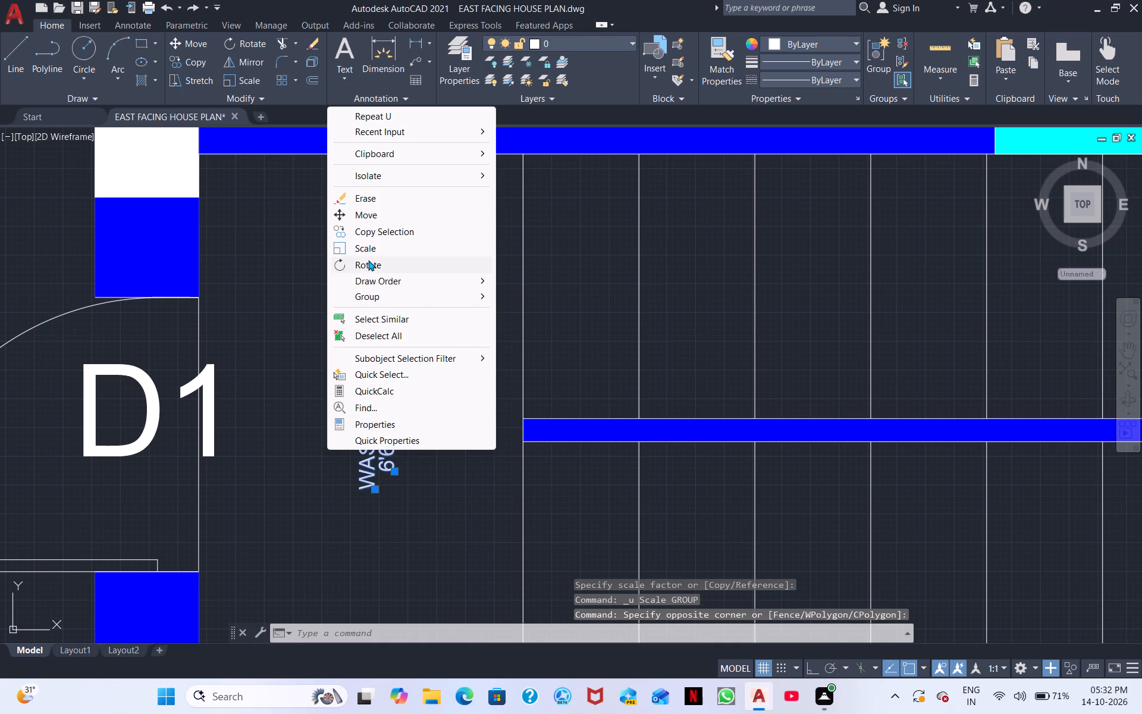
click(372, 246)
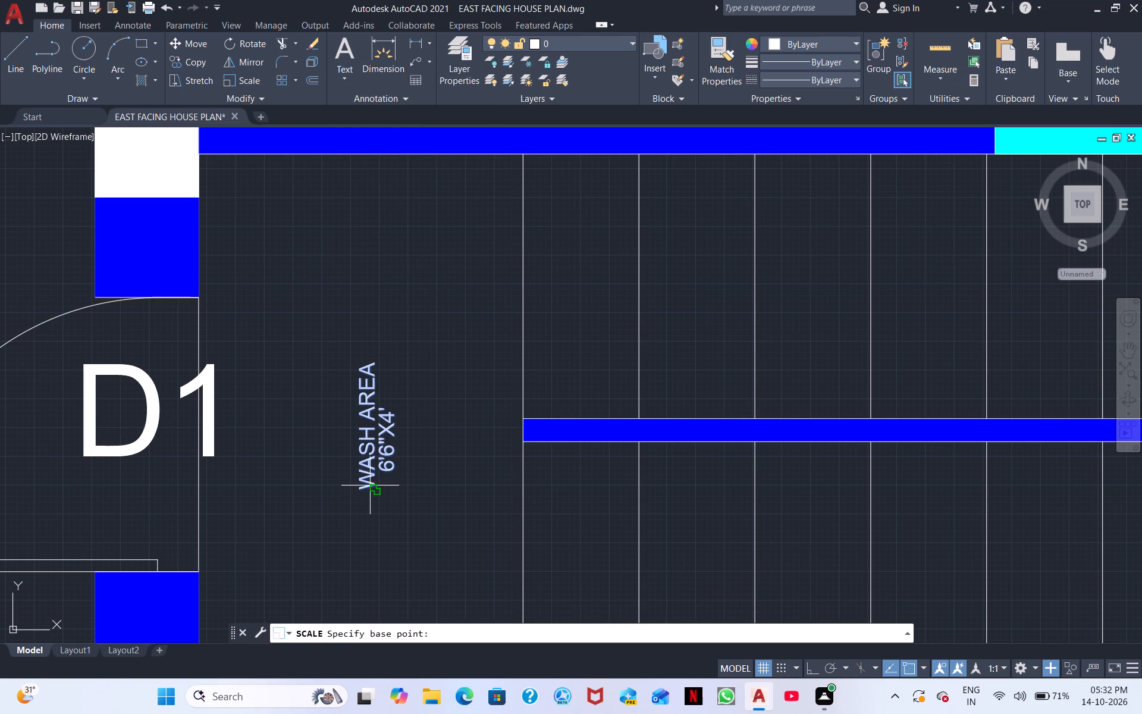
click(370, 485)
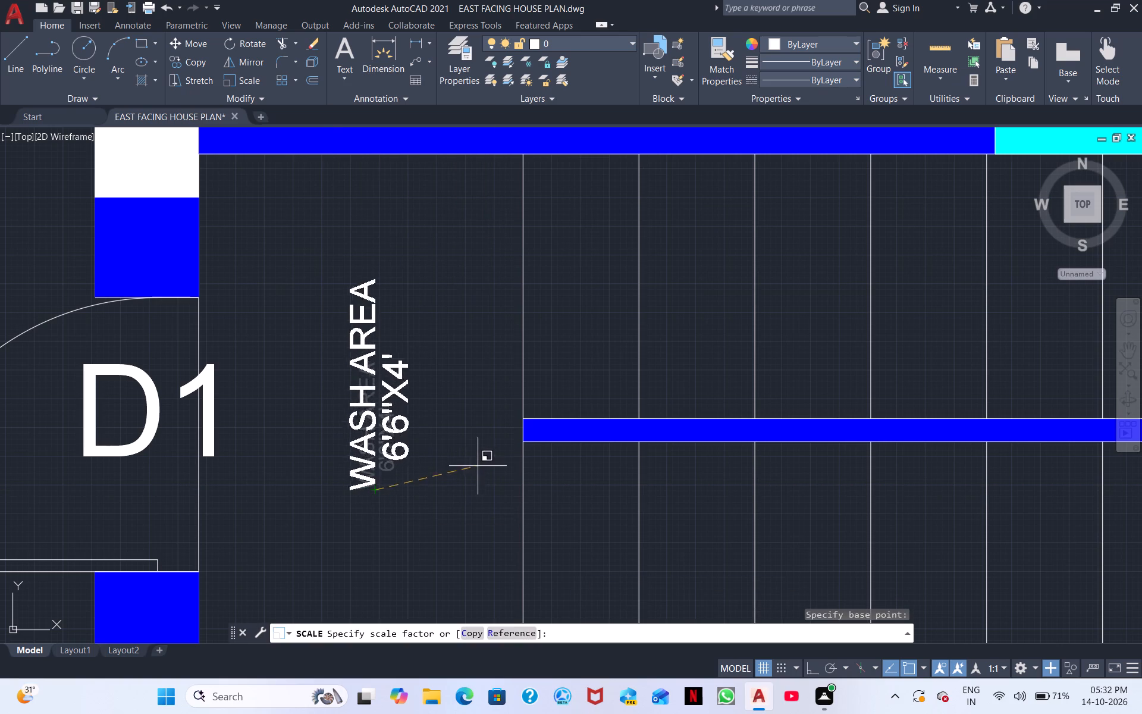
double_click(518, 411)
scroll(429, 424, down, 2)
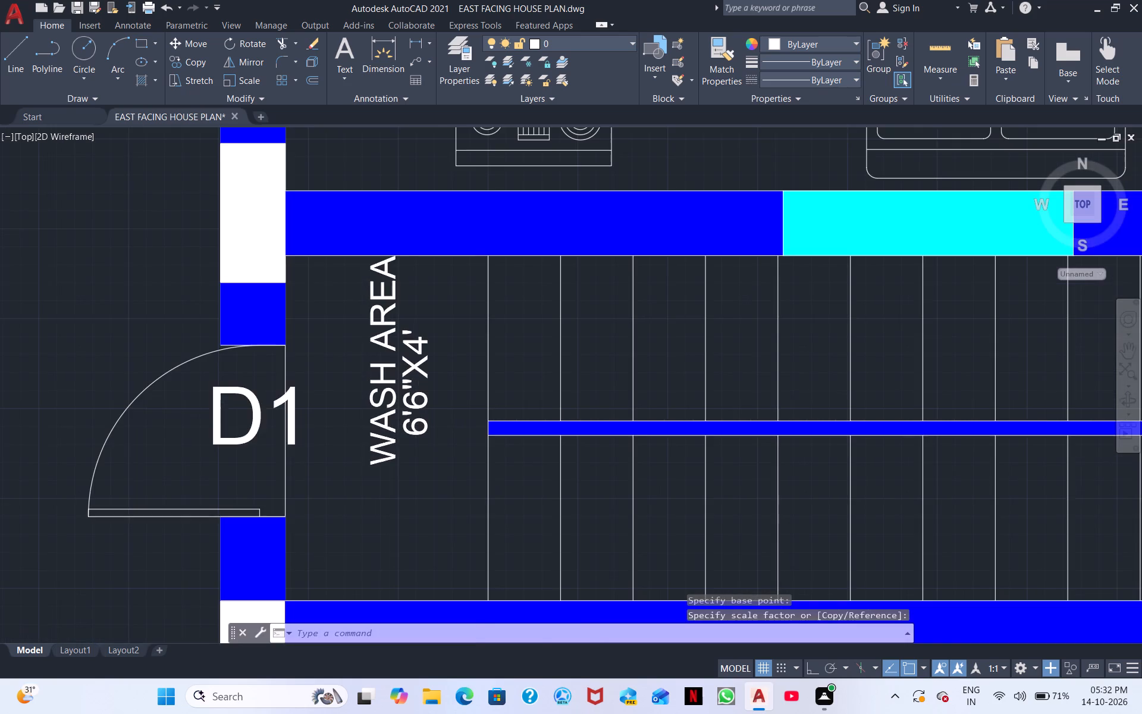
Move the enlarged WASH AREA label south so it sits midway along the space between door D1 and the staircase.
drag(440, 432, 432, 432)
click(378, 412)
right_click(376, 412)
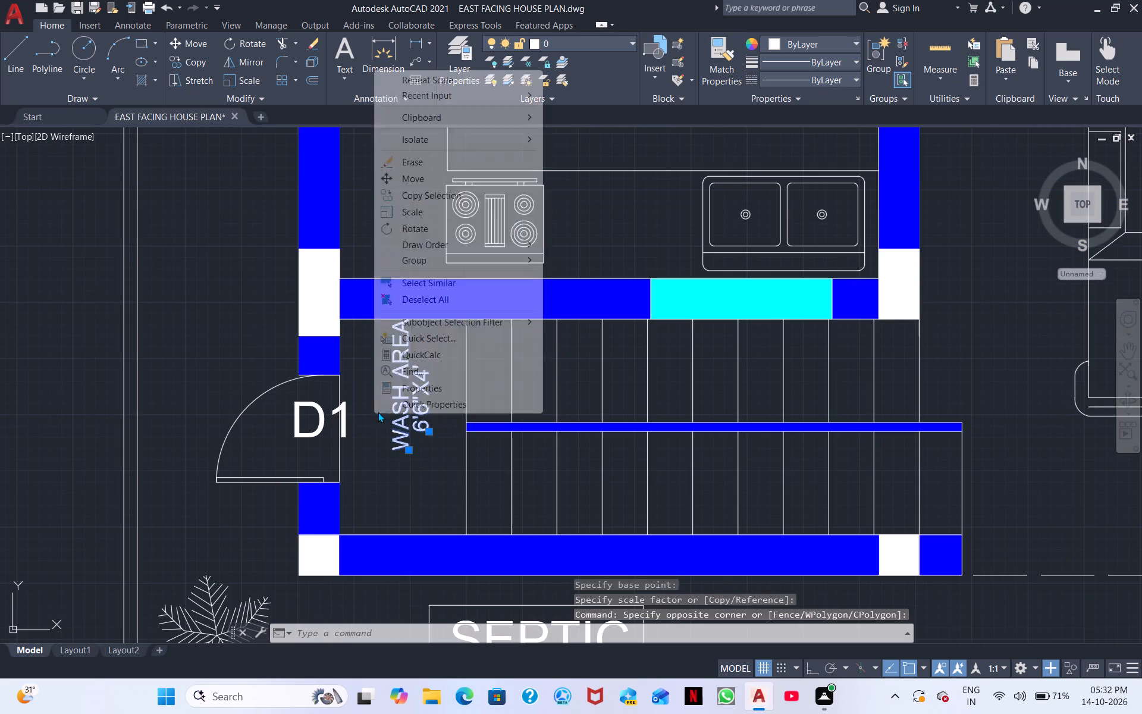
click(436, 178)
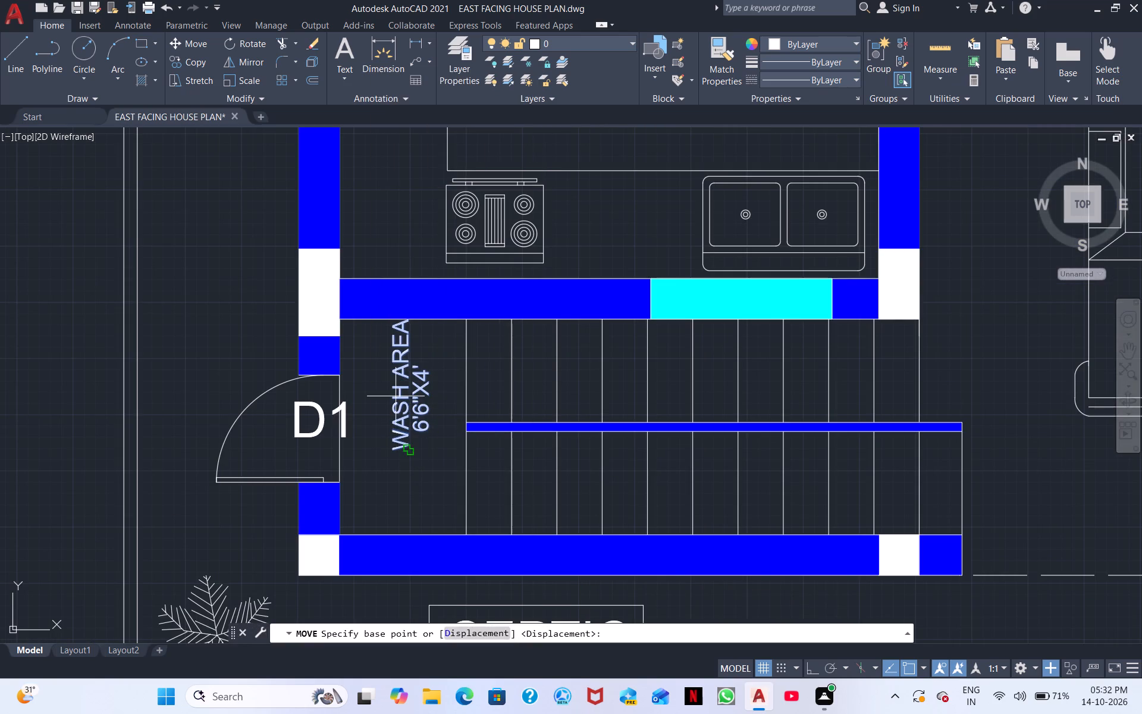
click(396, 396)
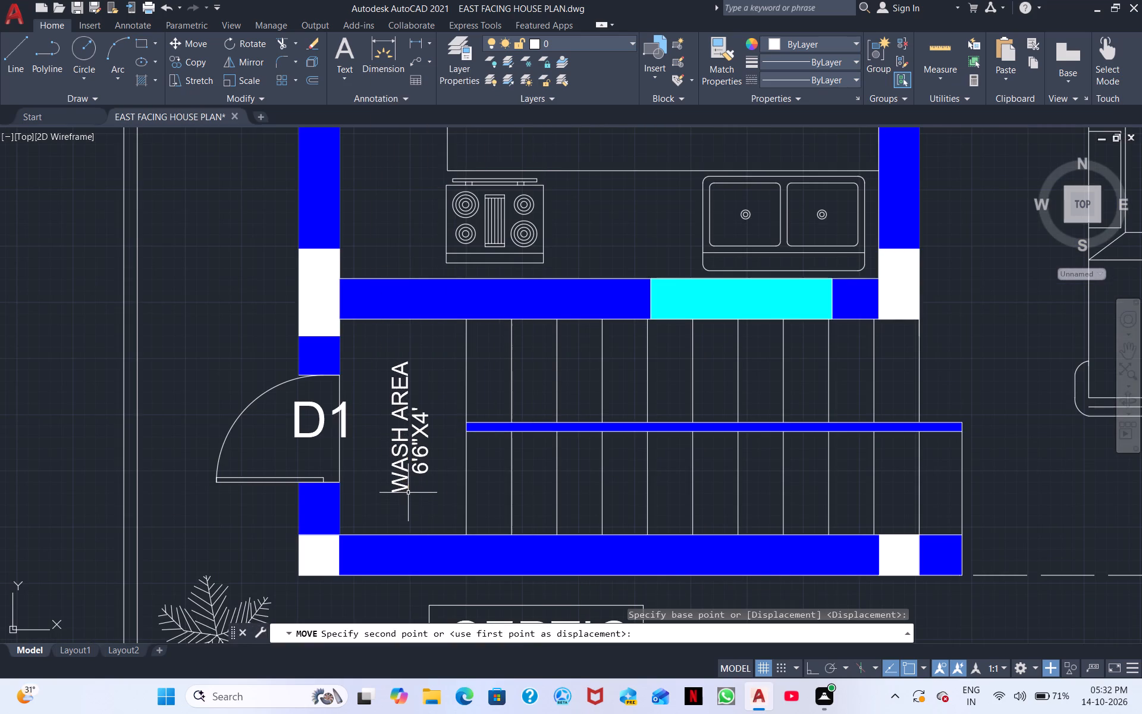
click(408, 493)
Scale the car in the portico down from its northwest corner to about 0.63 of its size.
scroll(410, 493, down, 1)
middle_drag(623, 477, 466, 439)
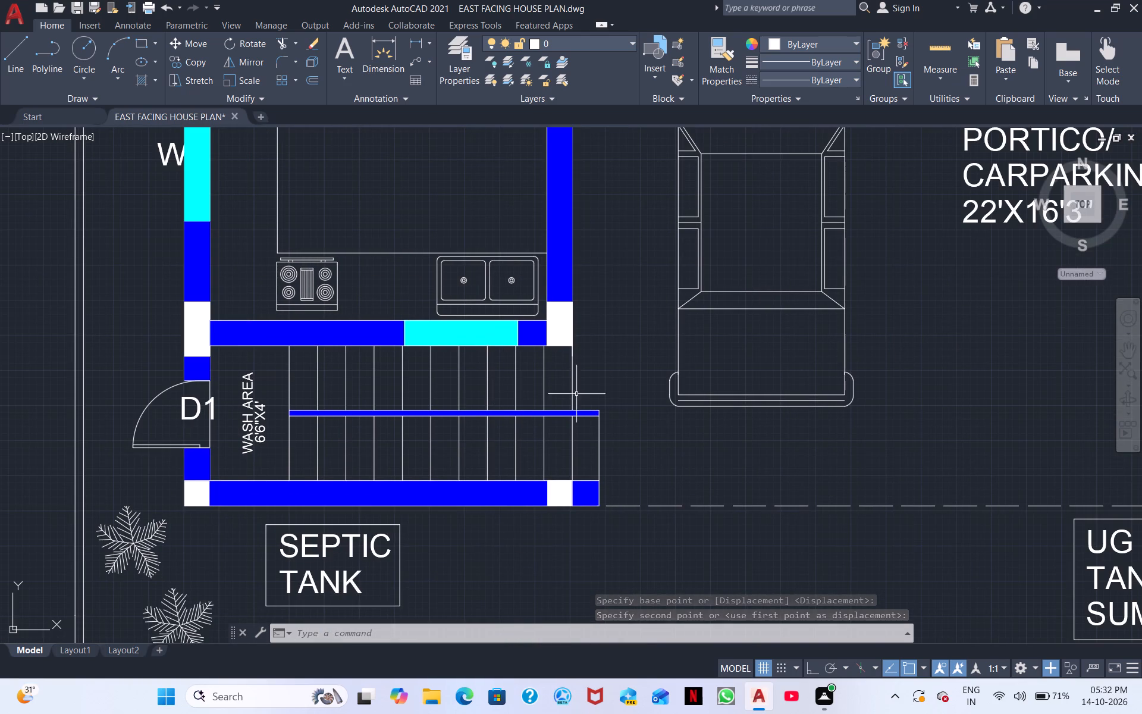
scroll(607, 377, down, 1)
middle_drag(699, 362, 579, 381)
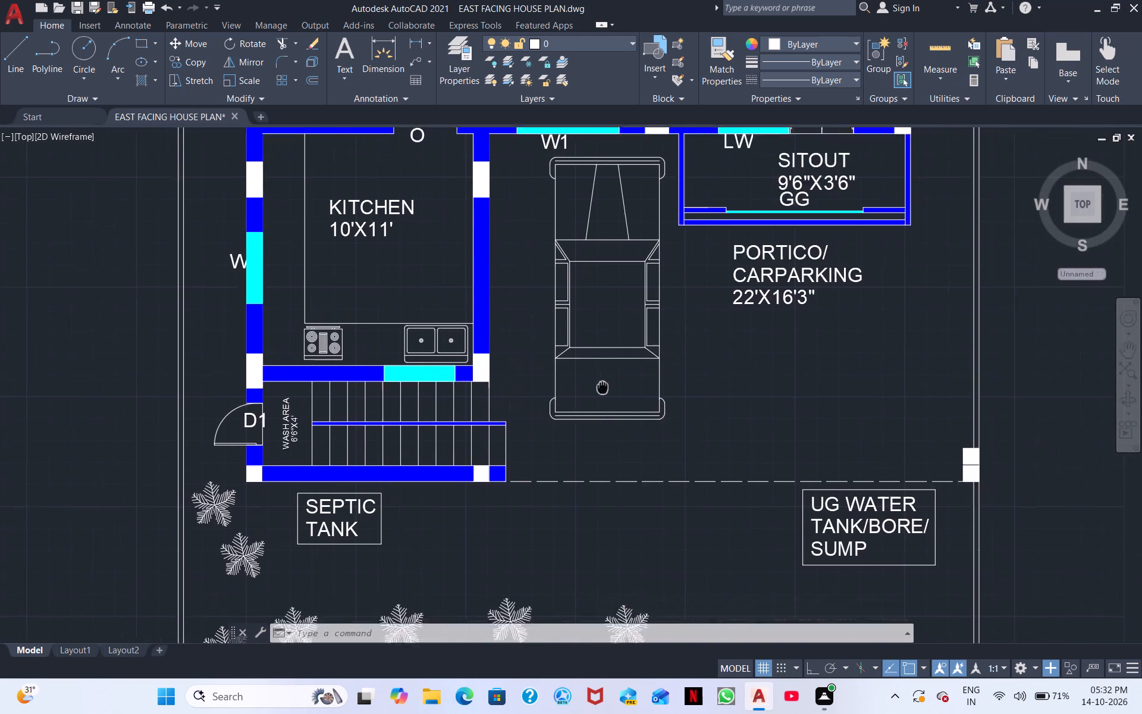
middle_drag(579, 381, 515, 365)
scroll(570, 327, down, 1)
click(582, 400)
click(535, 308)
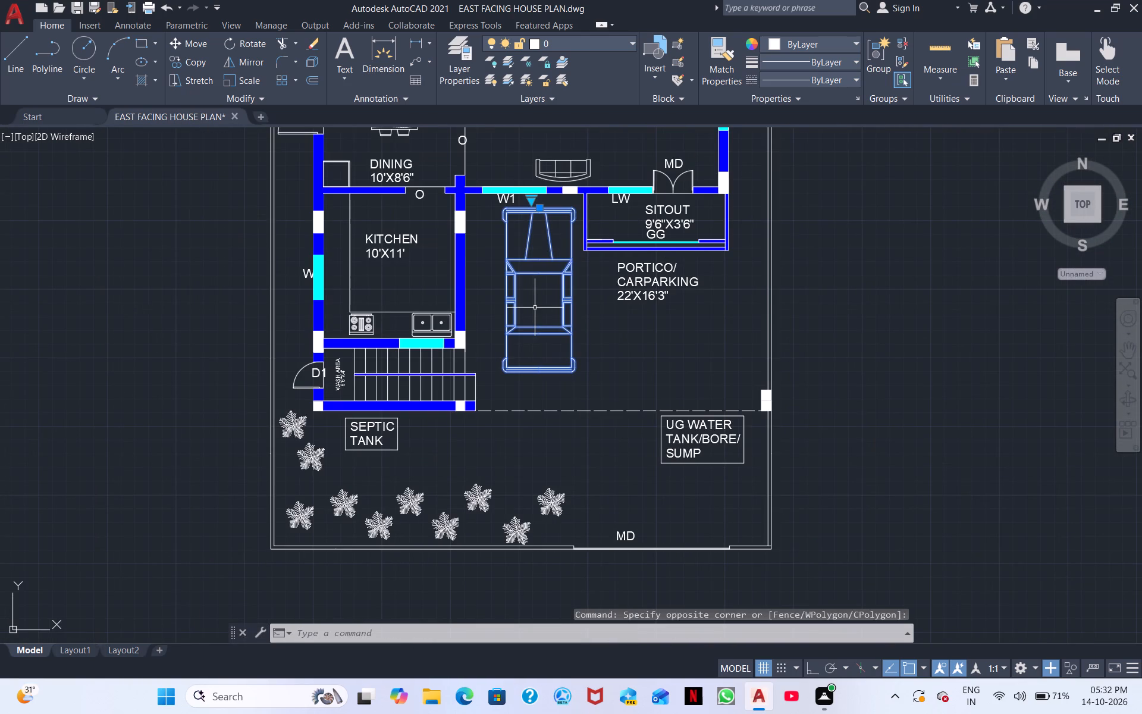
right_click(534, 306)
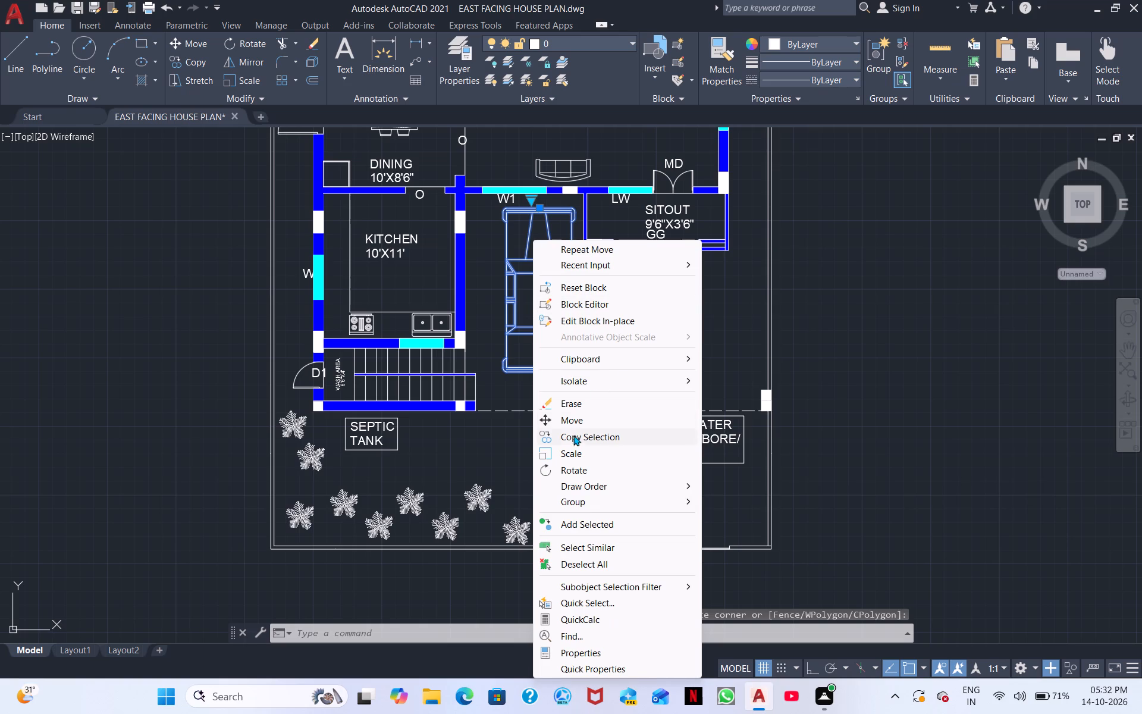
click(576, 456)
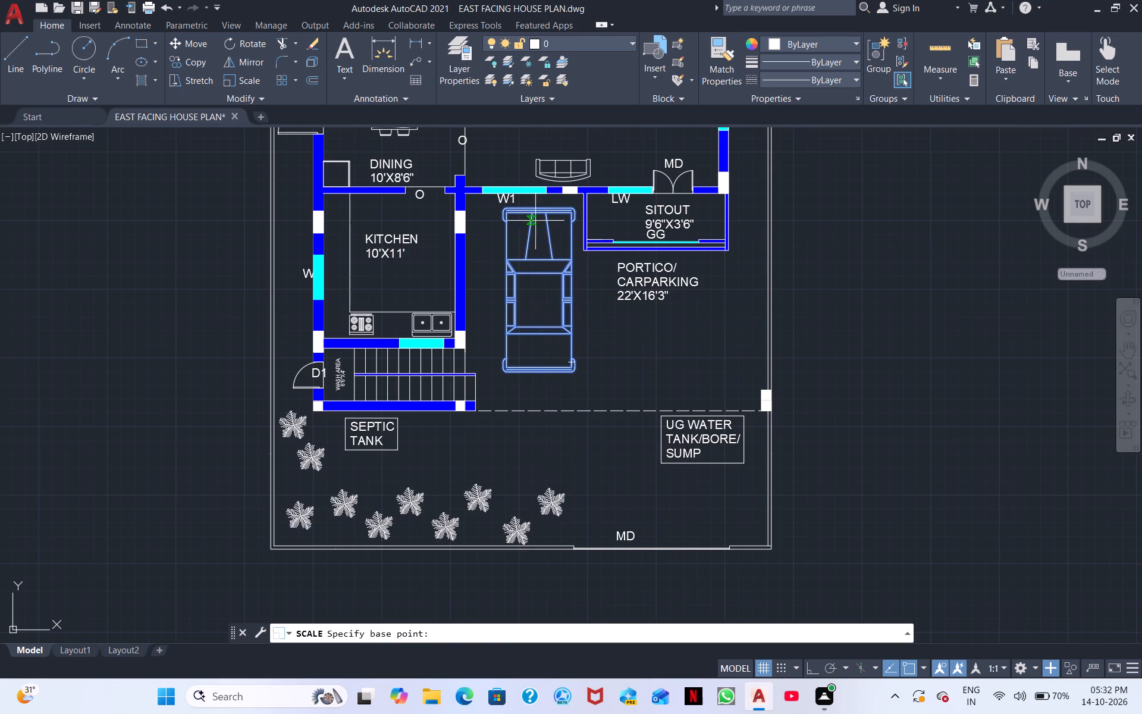
scroll(499, 209, up, 2)
middle_drag(513, 258, 503, 386)
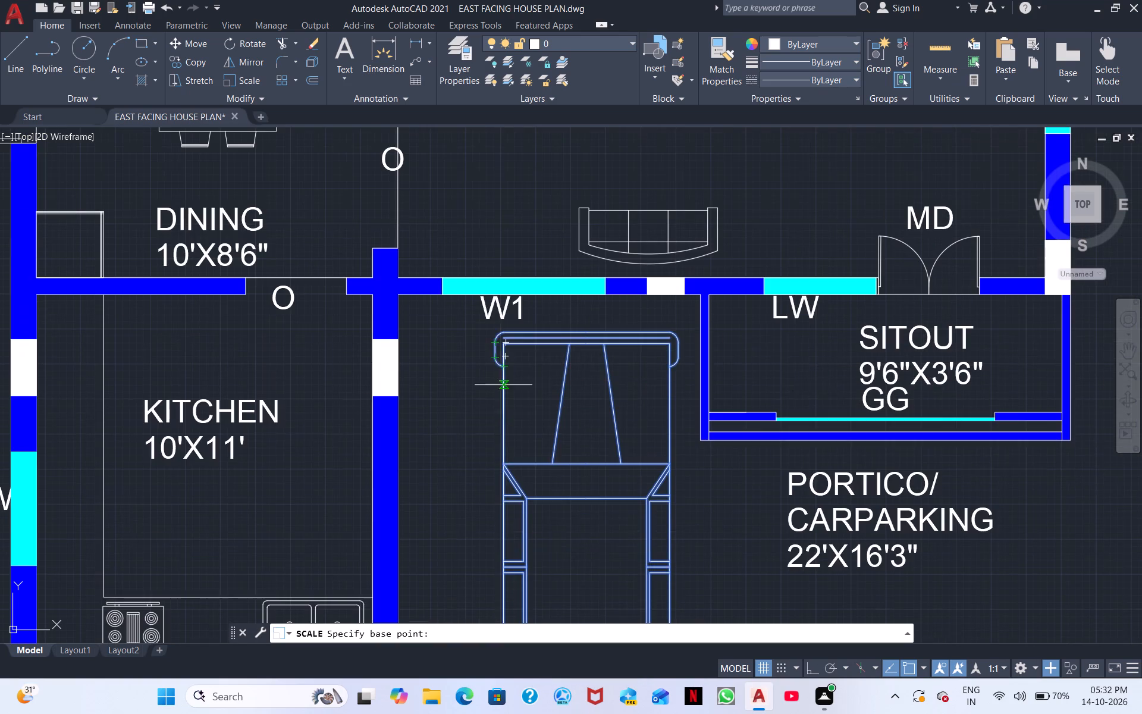
click(495, 334)
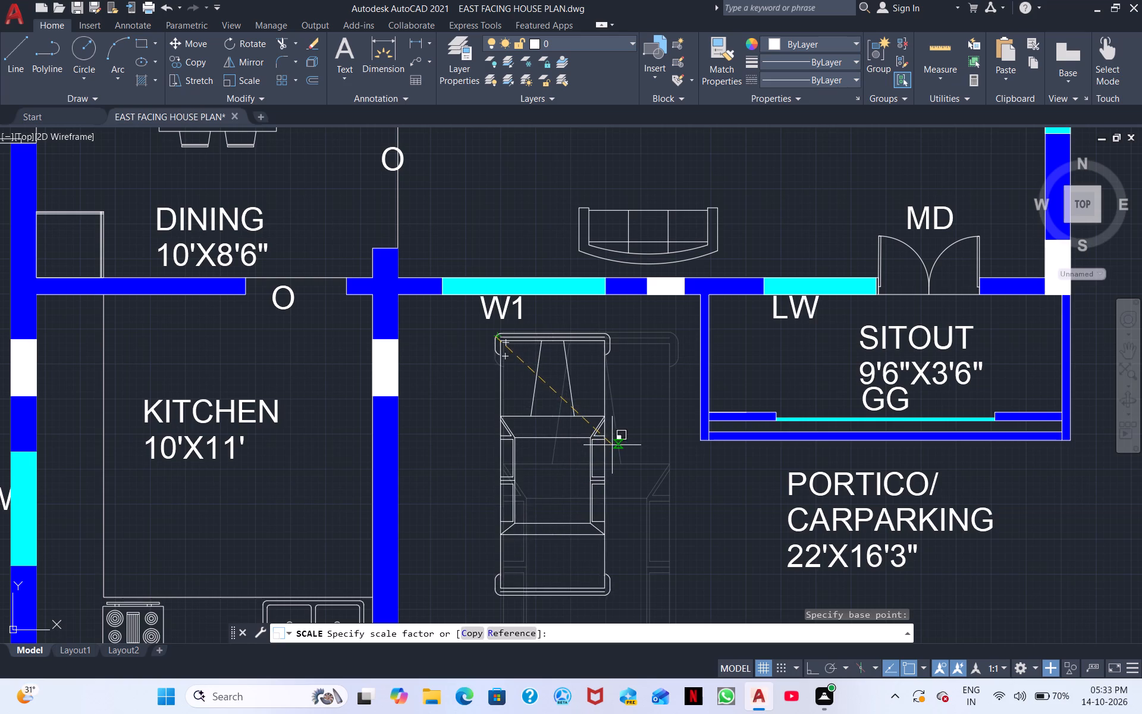
click(612, 445)
Look over the resized car in the portico, the surrounding rooms and the front yard down to the plot's south boundary.
scroll(614, 451, down, 1)
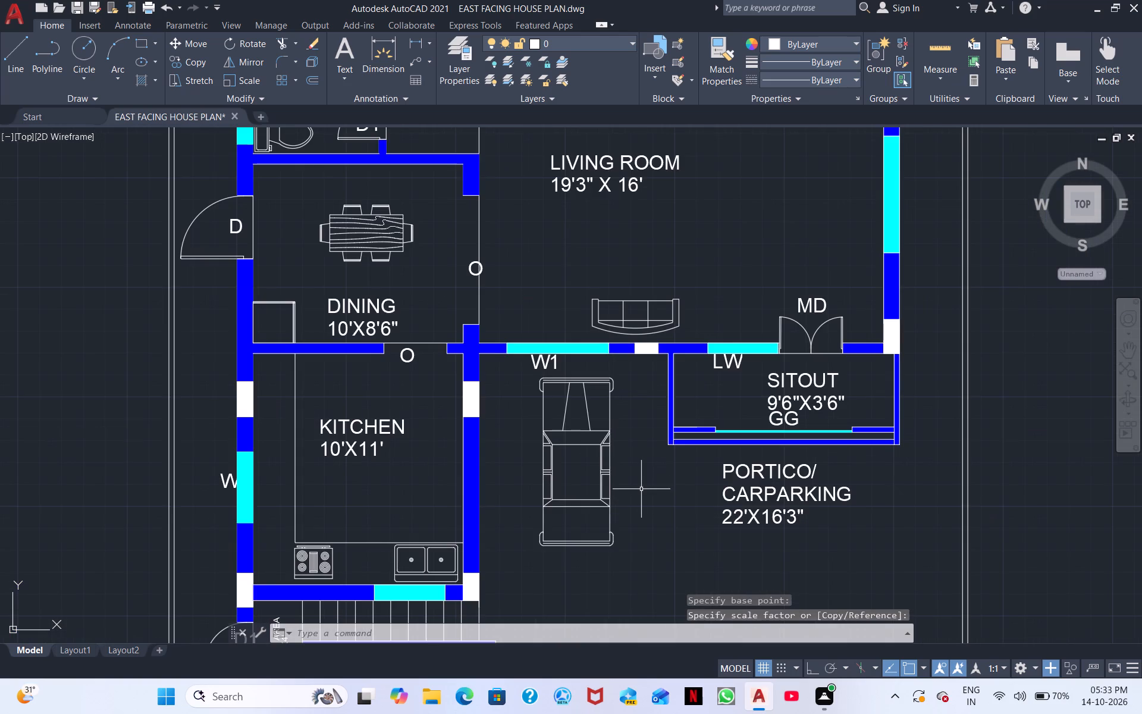
middle_drag(641, 487, 601, 419)
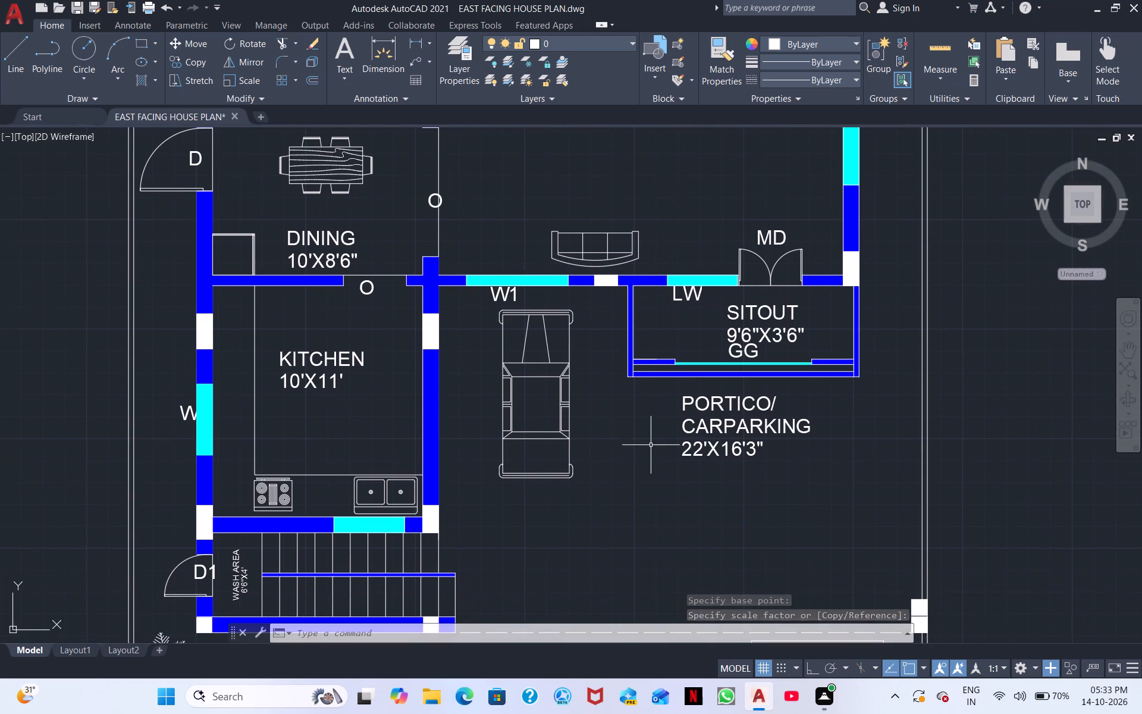
middle_drag(644, 450, 564, 450)
scroll(569, 452, down, 1)
middle_drag(539, 430, 539, 478)
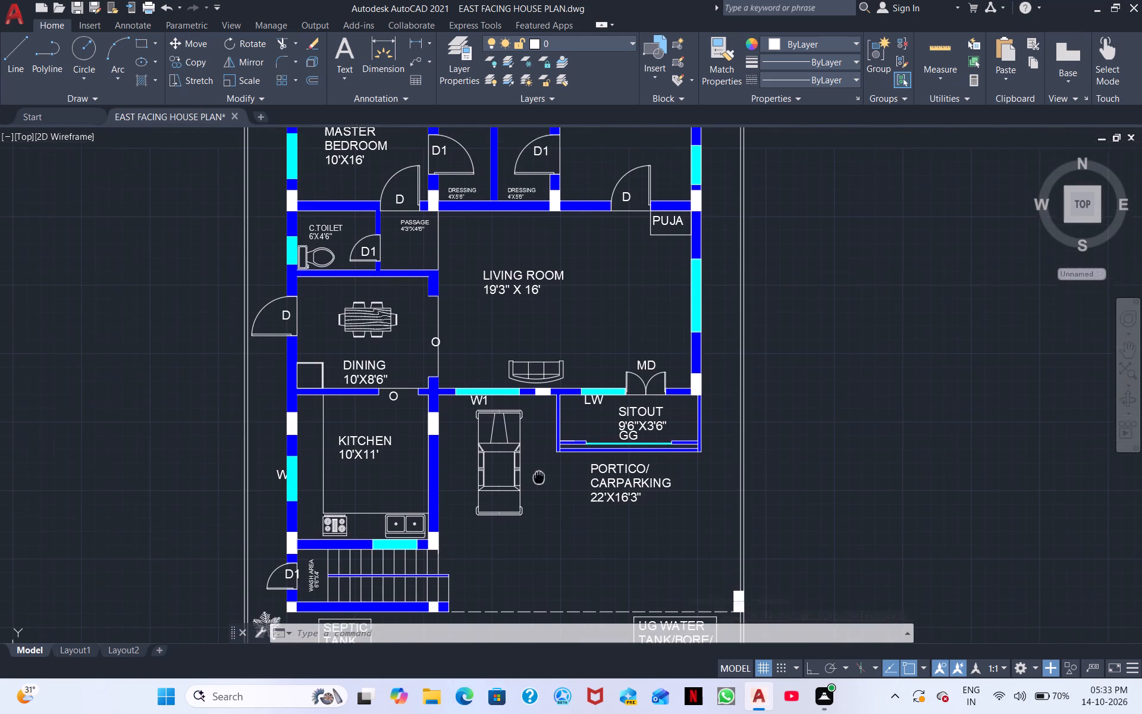
middle_drag(539, 478, 539, 485)
middle_drag(545, 461, 548, 414)
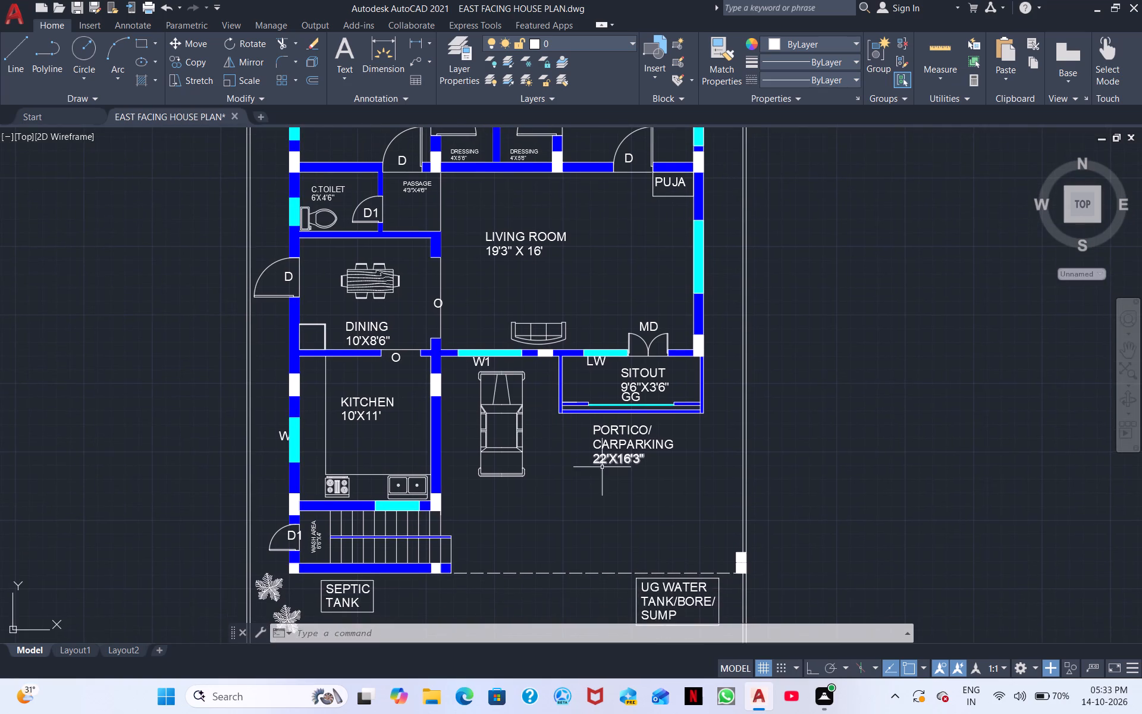
middle_drag(602, 467, 560, 411)
middle_drag(566, 411, 548, 381)
middle_drag(557, 390, 521, 306)
middle_click(545, 382)
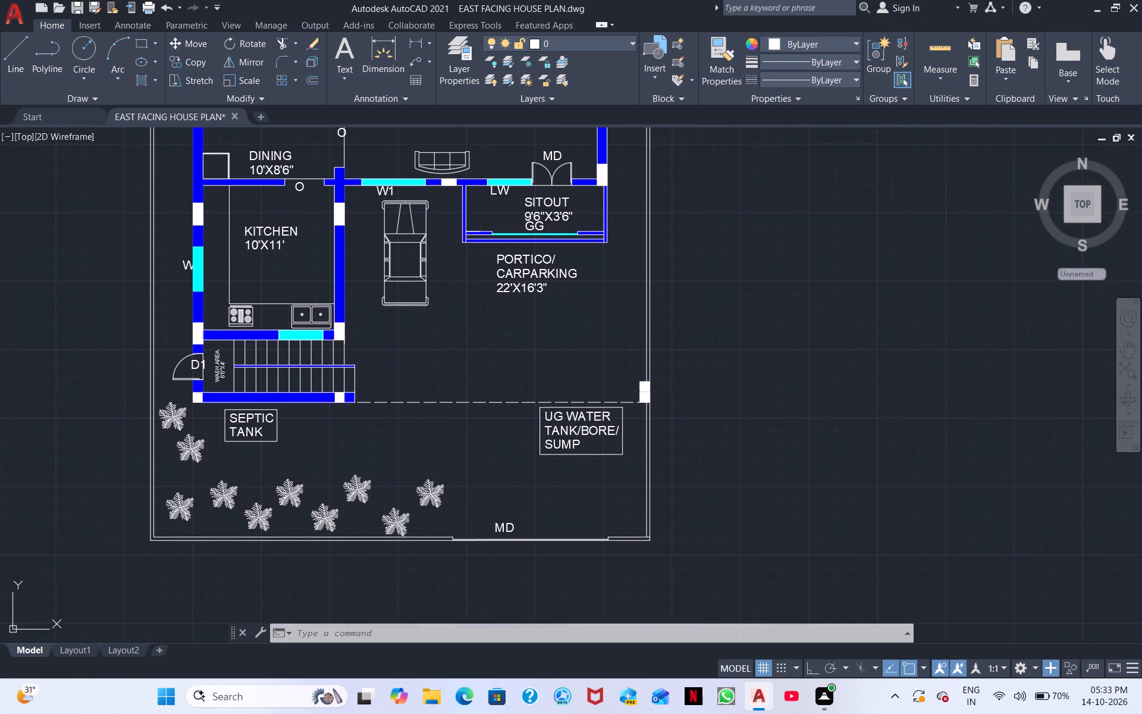
scroll(630, 480, down, 2)
Select the whole house plan including the plot boundary and garden, and save the drawing.
click(685, 546)
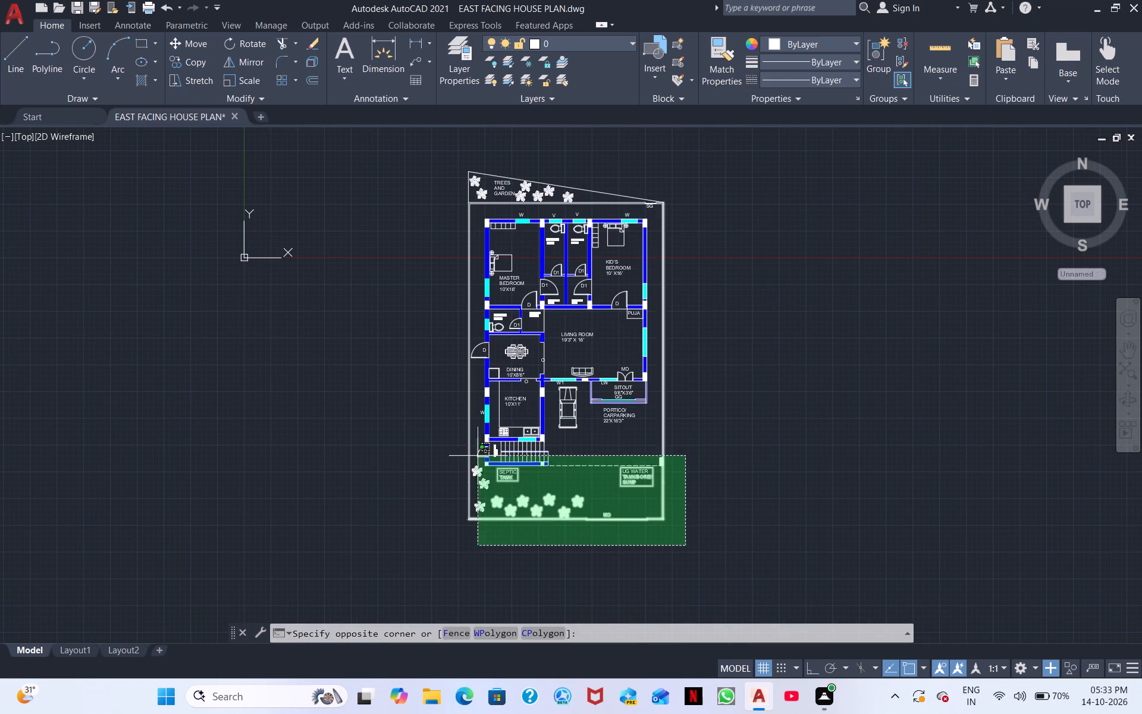
click(378, 159)
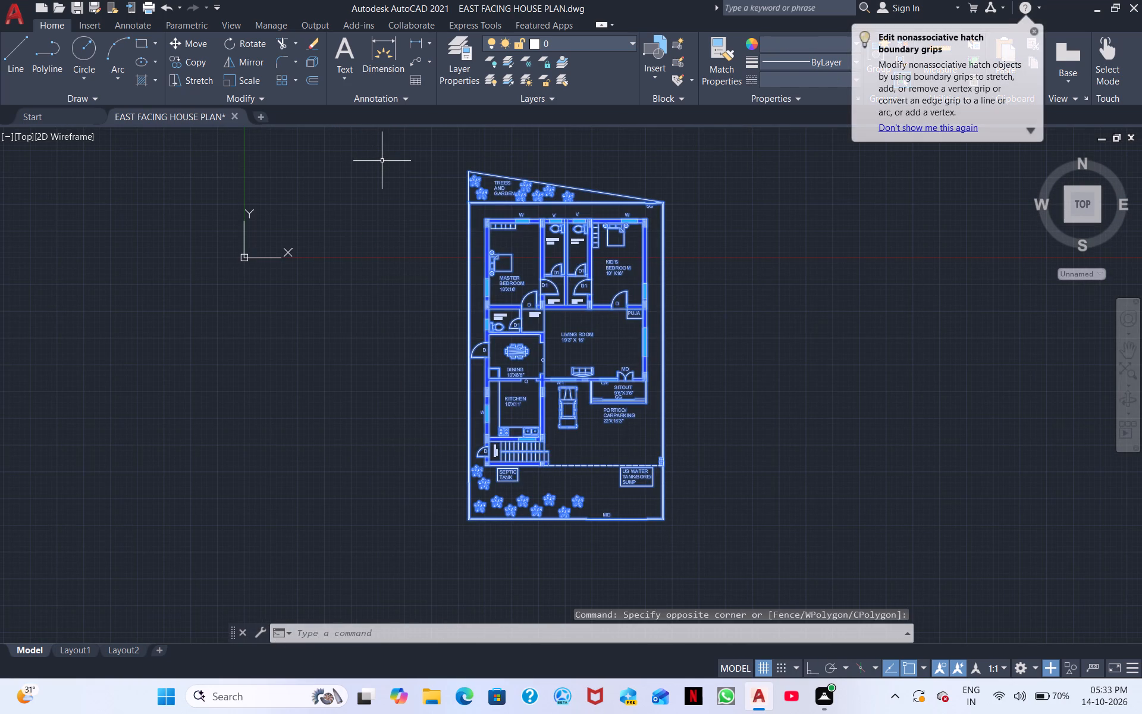
key(ctrl+s)
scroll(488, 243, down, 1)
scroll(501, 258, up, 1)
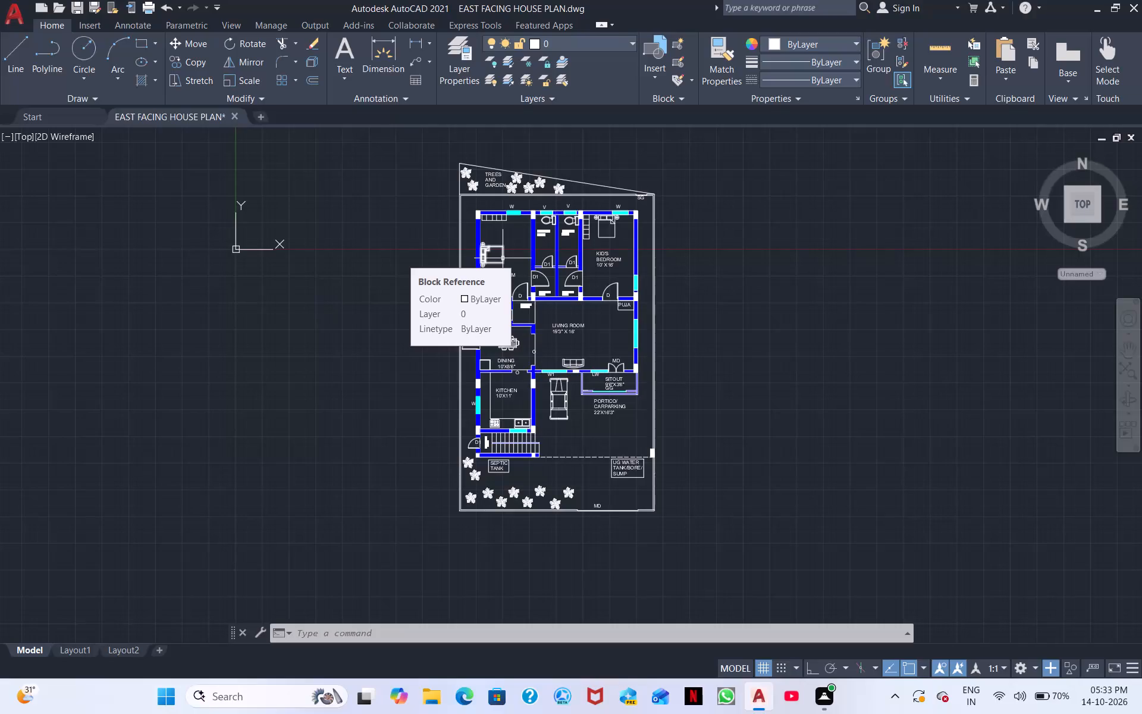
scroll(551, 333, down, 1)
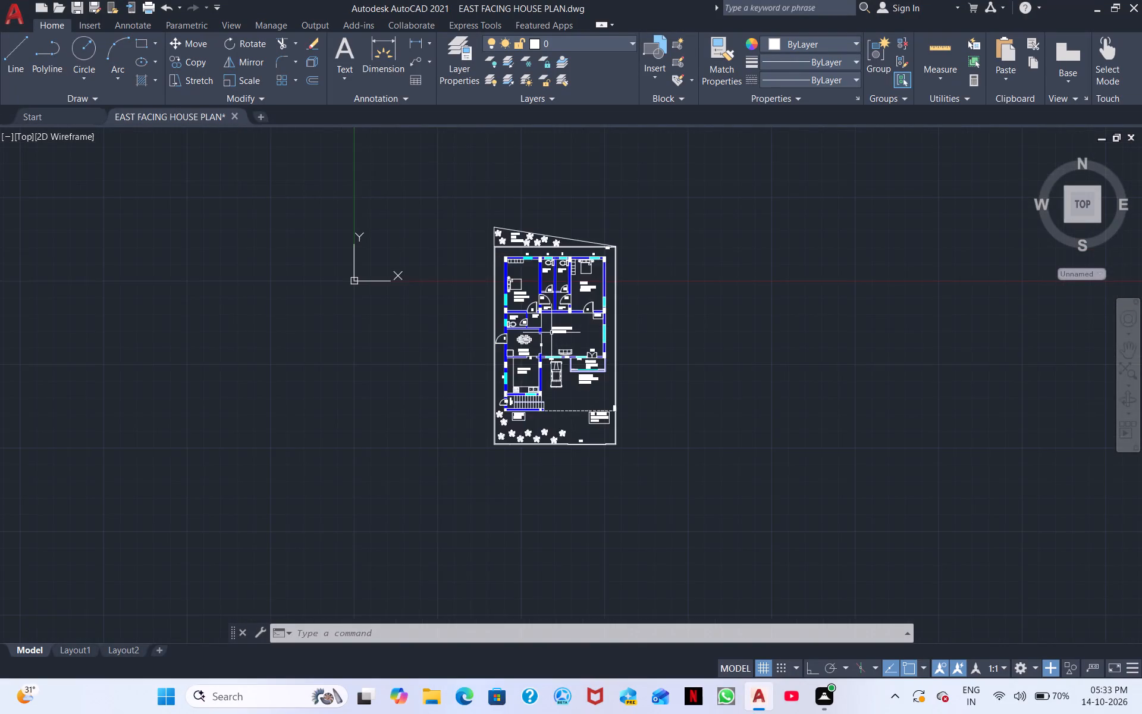
Look over the whole house plan from the rear trees and garden down to the front yard.
scroll(551, 333, up, 4)
middle_drag(544, 307, 538, 415)
scroll(551, 424, down, 2)
middle_drag(578, 428, 579, 422)
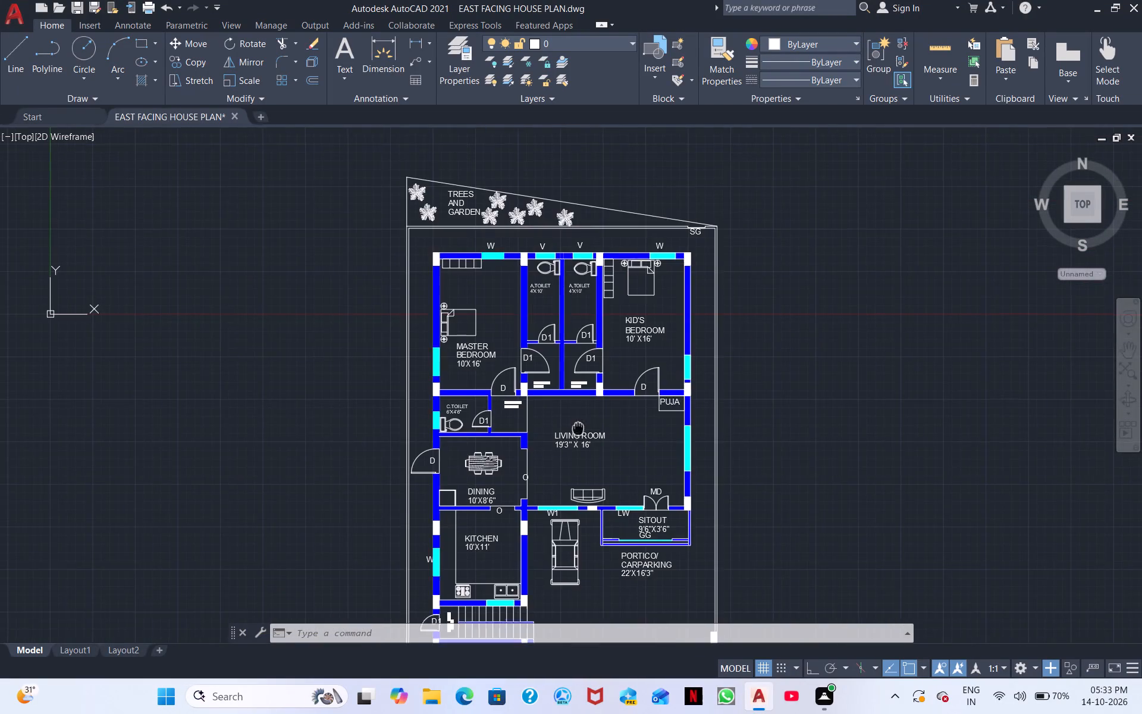
middle_drag(579, 422, 553, 317)
scroll(571, 348, down, 1)
middle_drag(583, 355, 553, 304)
scroll(567, 326, up, 1)
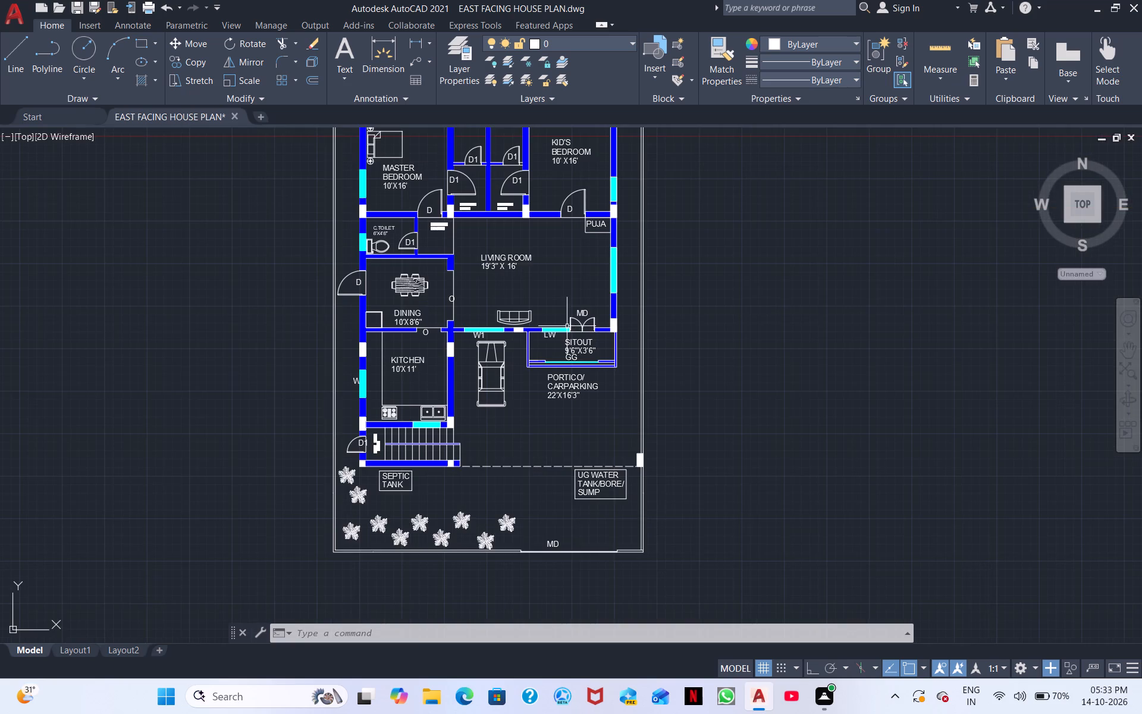
middle_drag(569, 329, 610, 426)
scroll(613, 426, down, 2)
scroll(663, 439, up, 2)
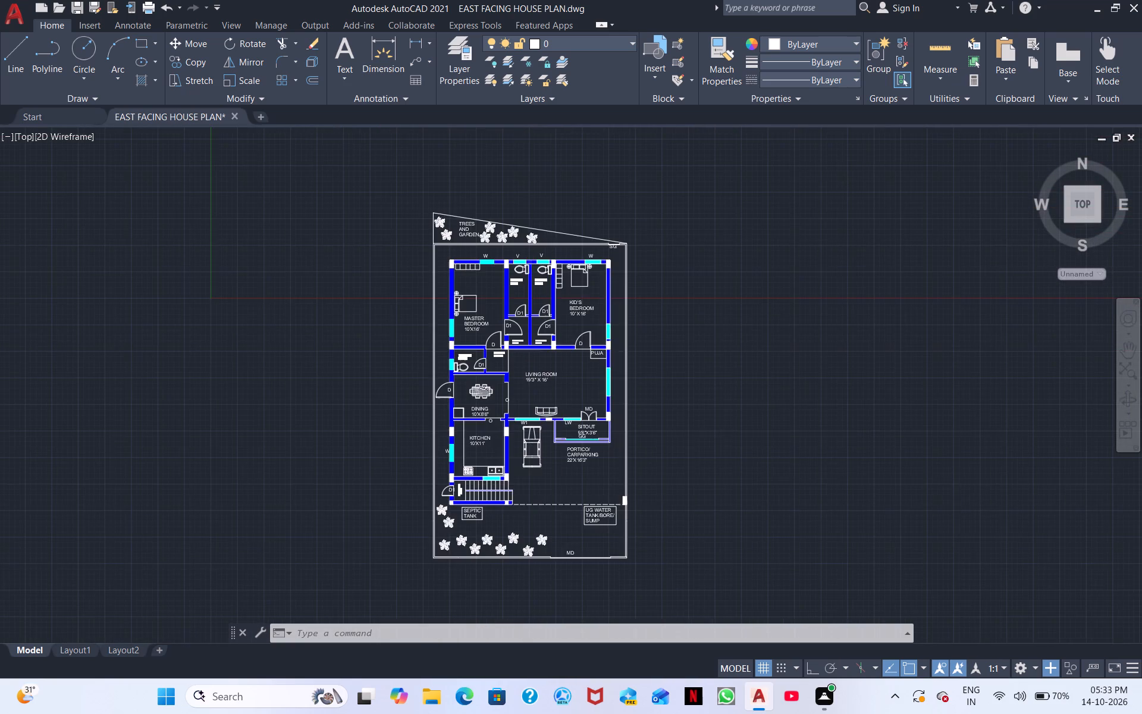
middle_drag(663, 439, 708, 350)
scroll(708, 371, down, 1)
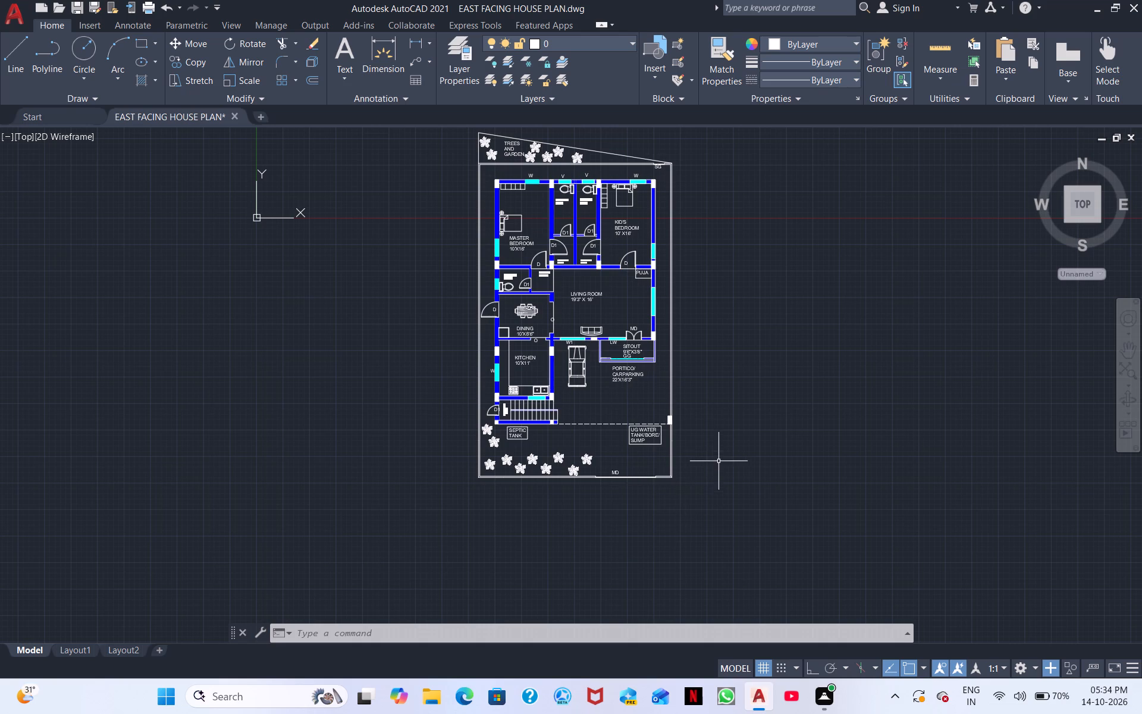
middle_drag(719, 458, 717, 509)
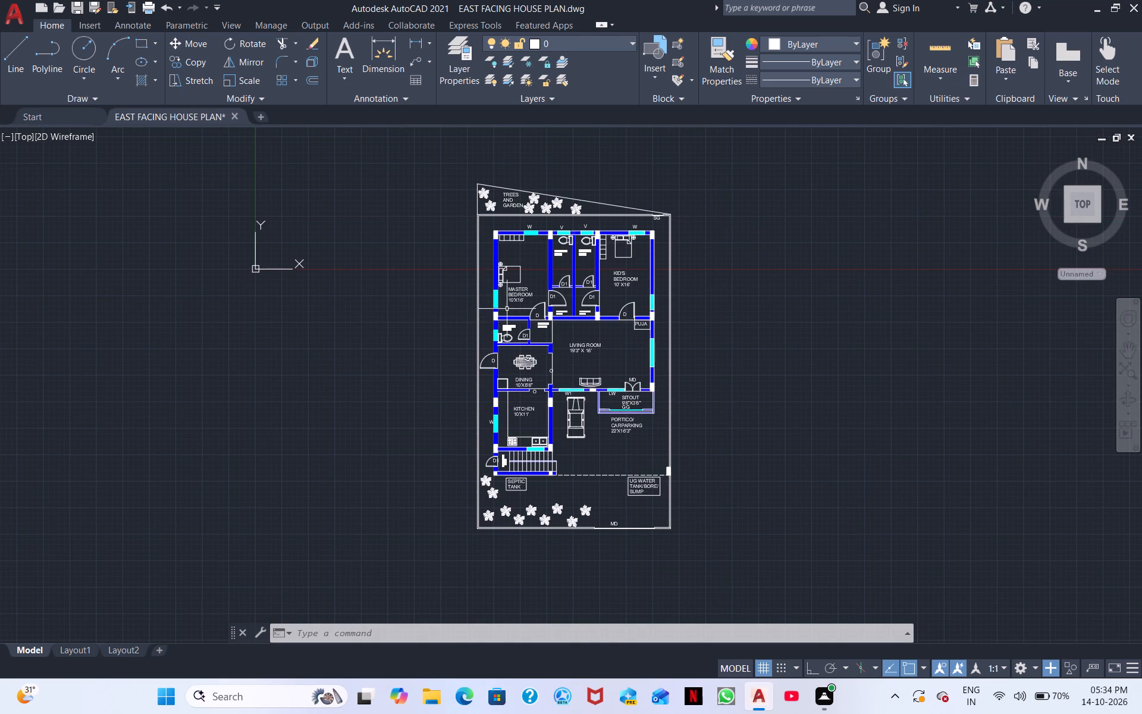
Examine the bedrooms, attached toilets, dressing areas, common toilet, passage, living room and dining area for completeness.
scroll(510, 305, up, 3)
middle_drag(532, 343, 341, 492)
scroll(476, 416, down, 1)
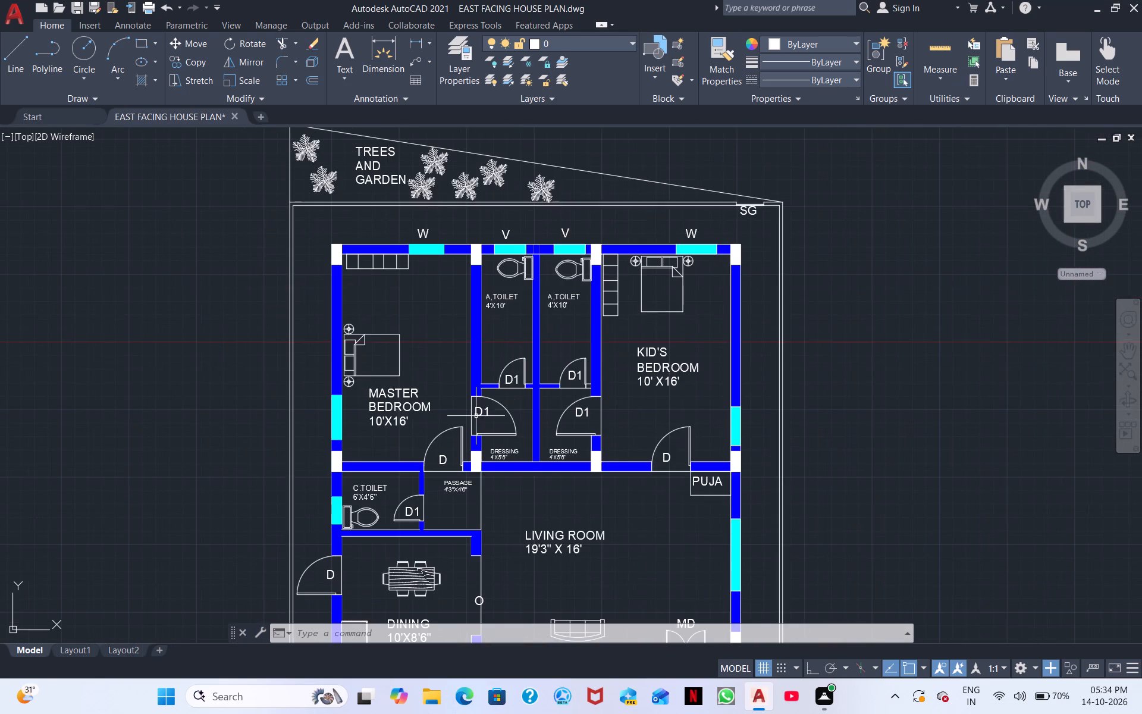
scroll(512, 408, up, 1)
middle_drag(650, 421, 607, 572)
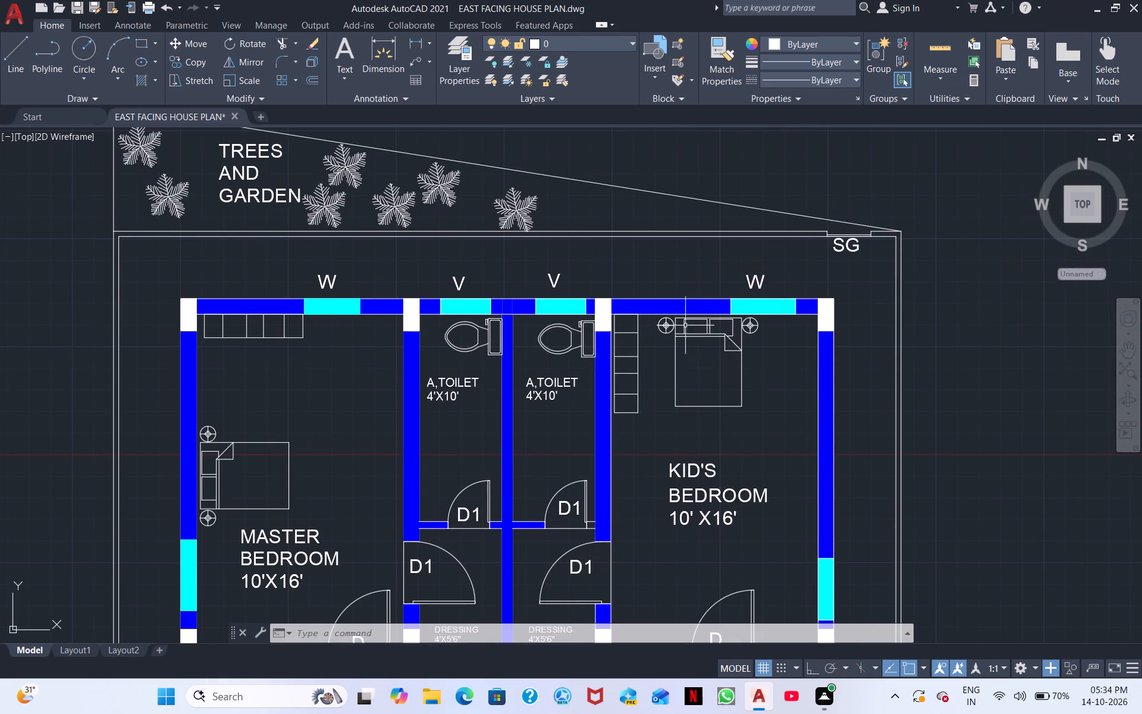
middle_drag(585, 320, 842, 315)
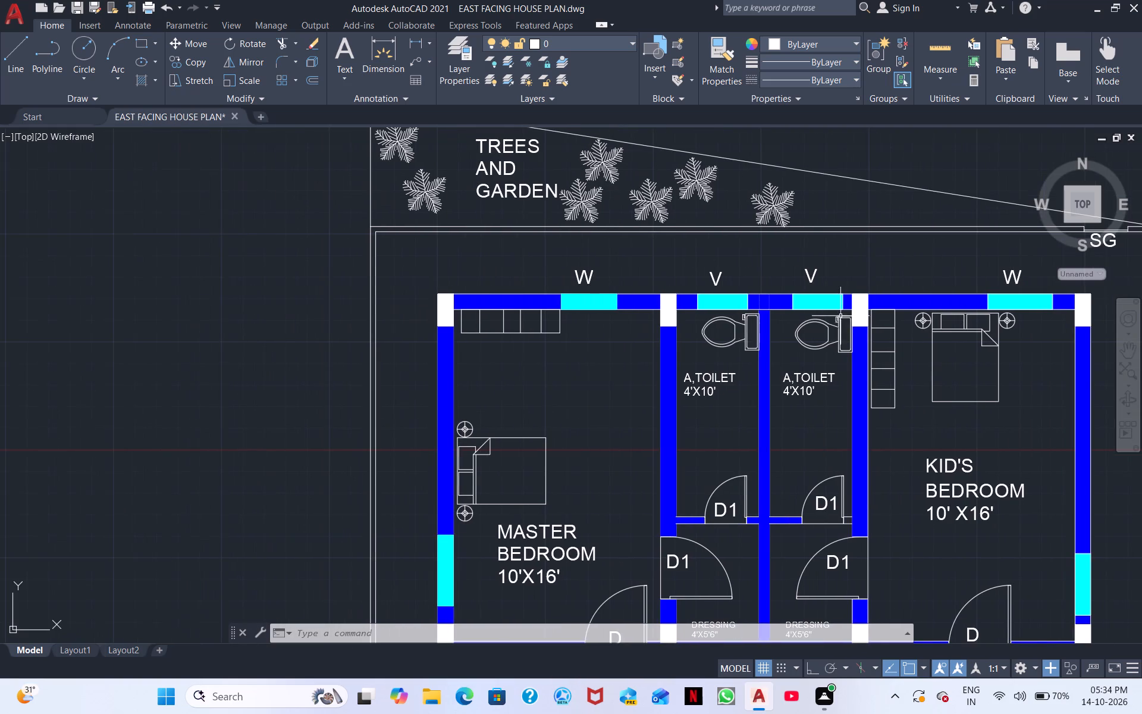
scroll(591, 383, down, 1)
scroll(591, 383, up, 3)
scroll(616, 399, down, 1)
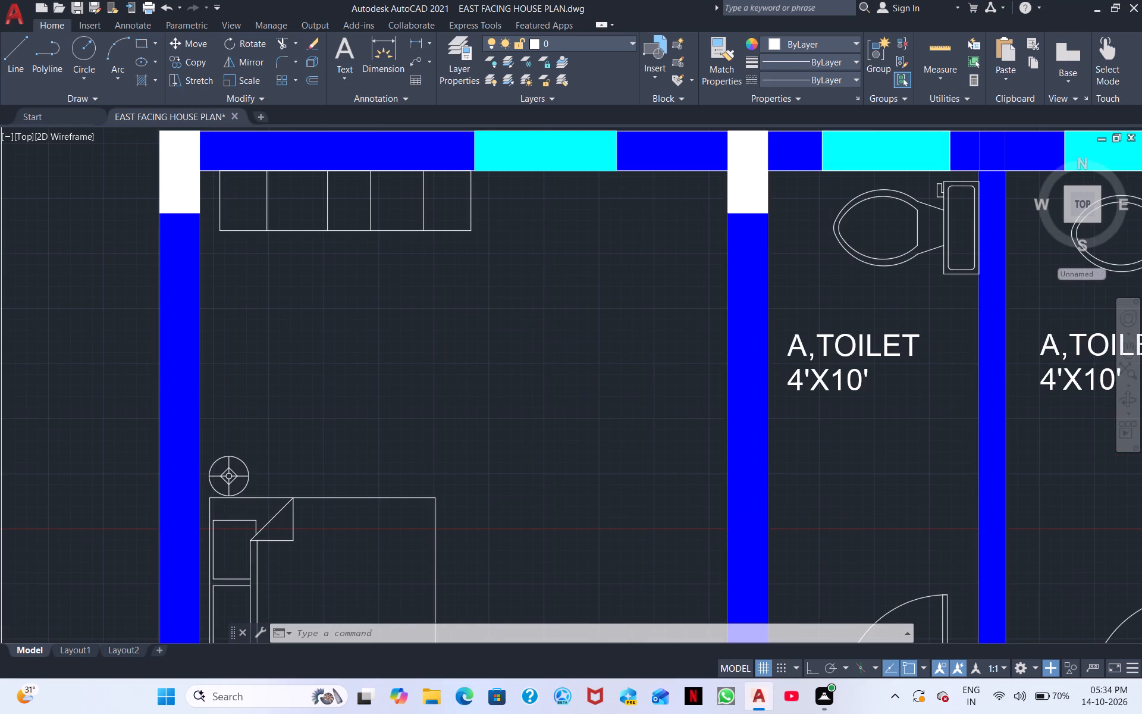
middle_drag(493, 421, 491, 478)
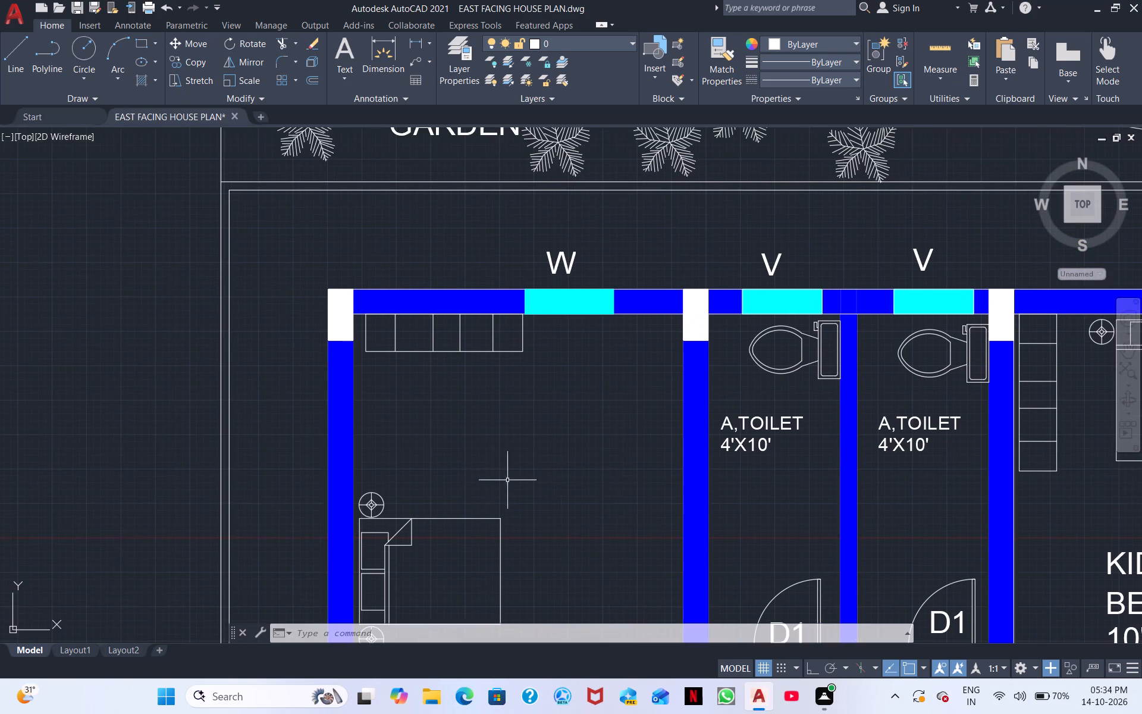
scroll(512, 464, down, 1)
middle_drag(517, 462, 416, 362)
scroll(431, 358, down, 1)
middle_drag(450, 365, 425, 315)
middle_drag(448, 349, 419, 322)
scroll(438, 334, up, 1)
middle_drag(478, 367, 478, 368)
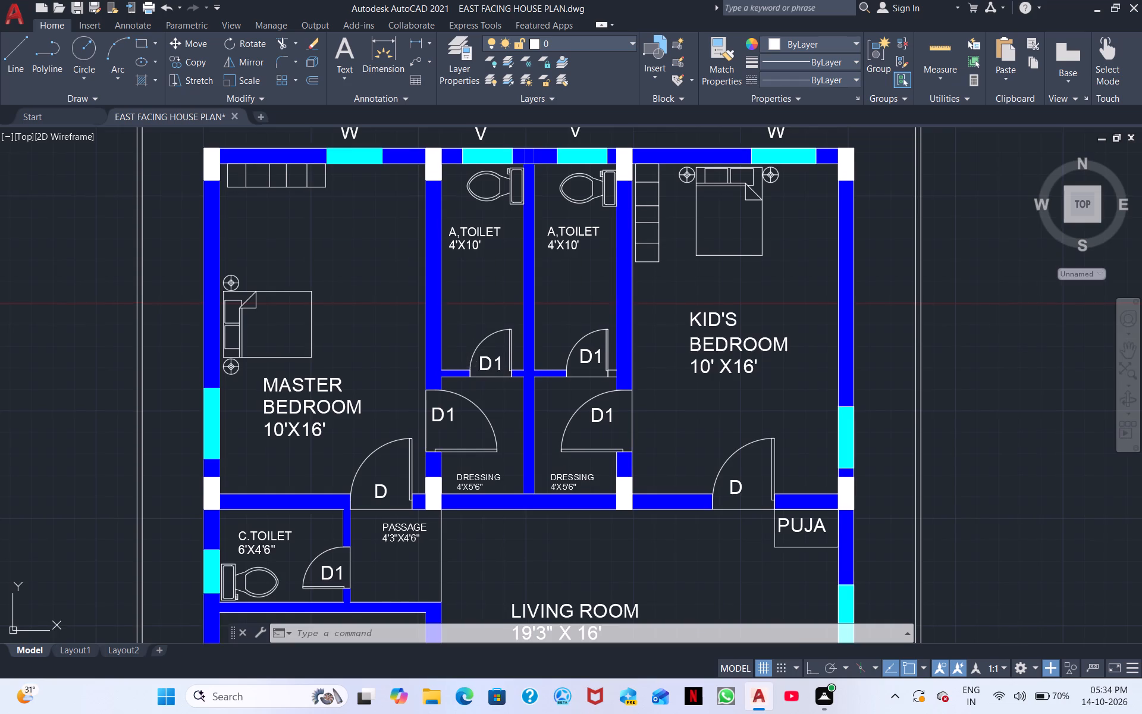
middle_drag(478, 368, 334, 372)
middle_drag(356, 424, 540, 387)
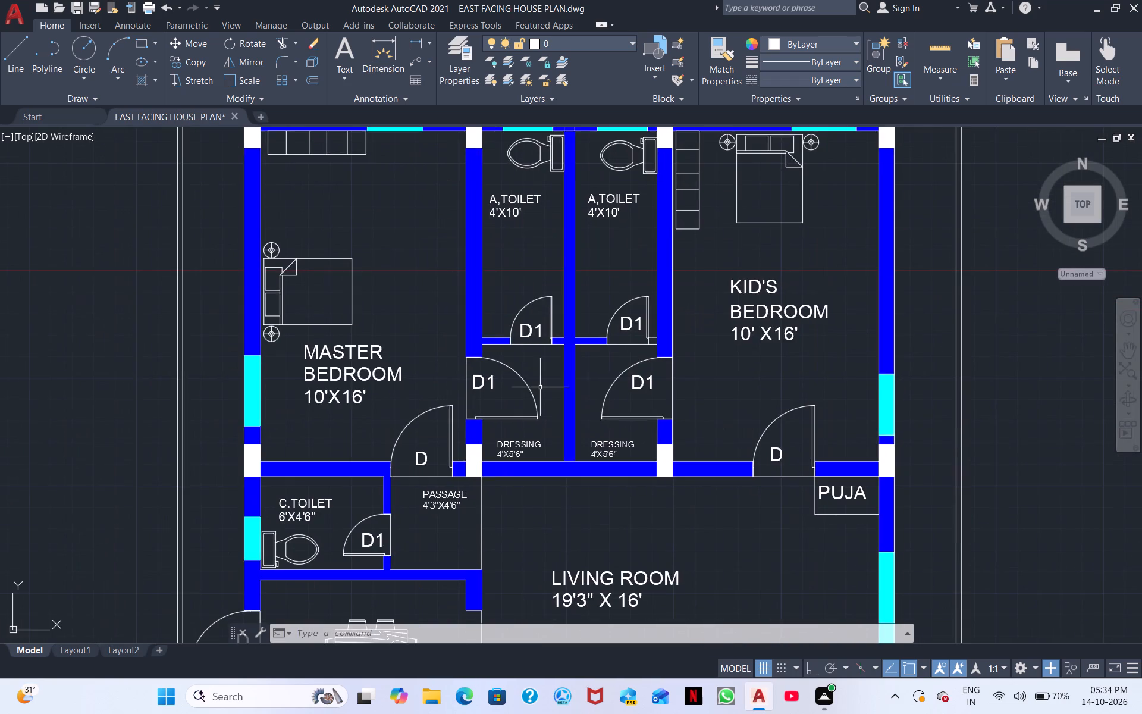
scroll(567, 378, down, 1)
middle_drag(624, 544, 647, 445)
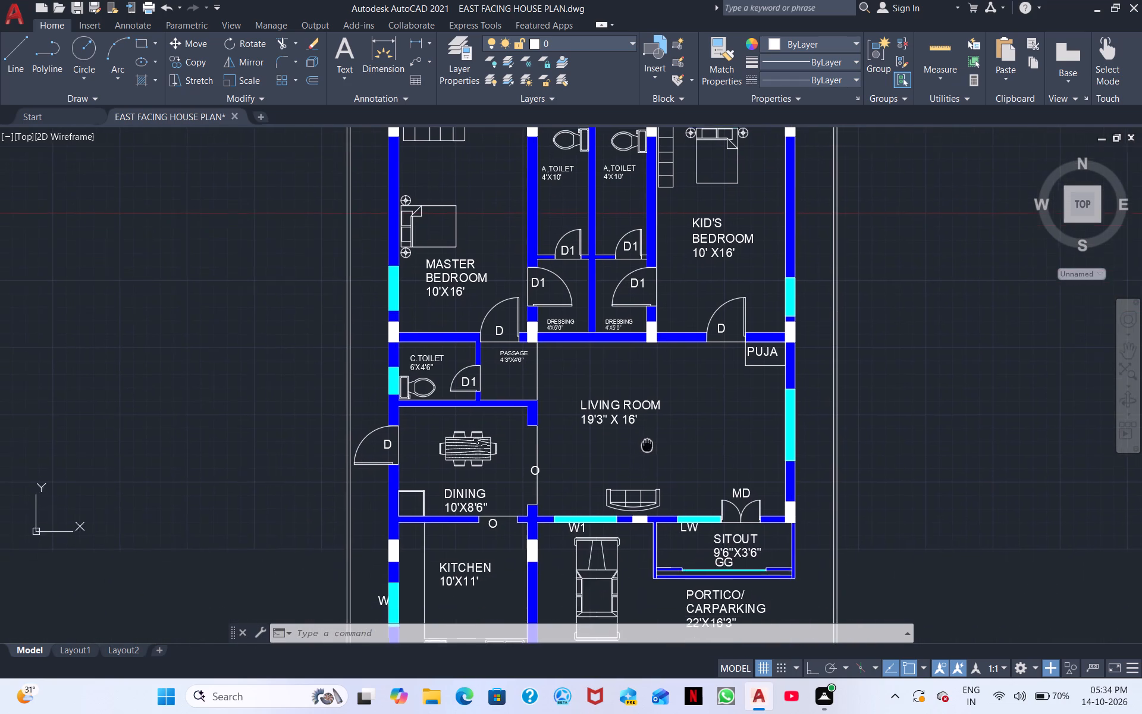
middle_drag(647, 445, 648, 444)
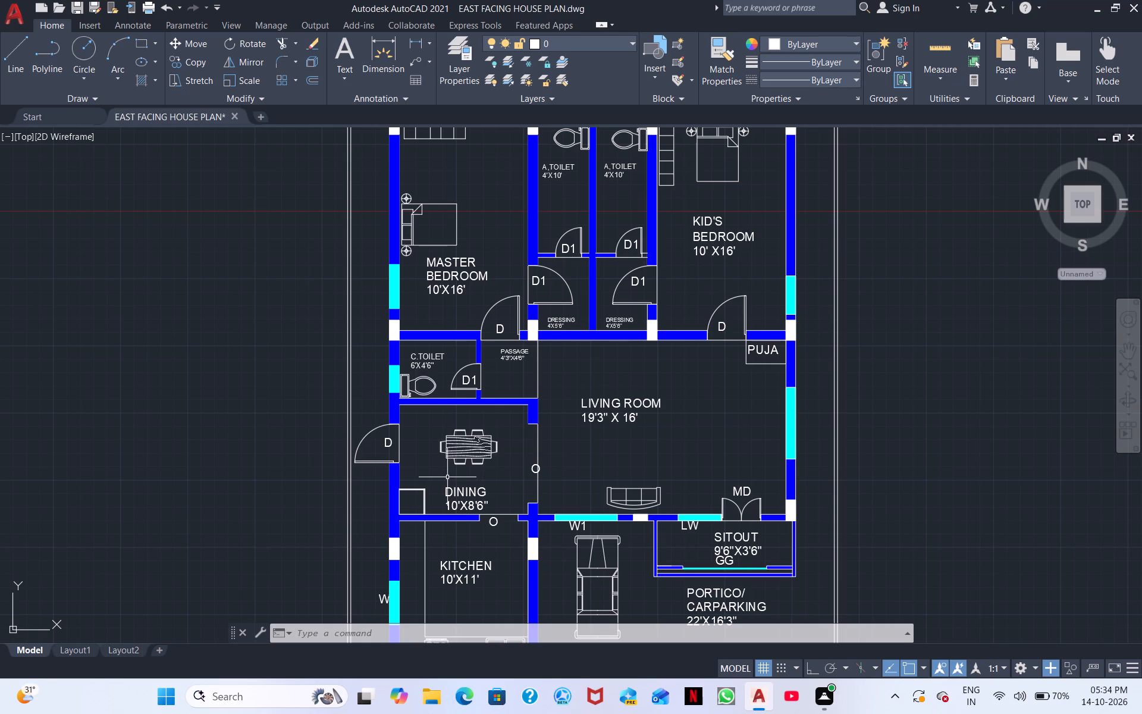
Draw a horizontal direction line about 4'-6" long eastward from the midpoint of the second tread line in the staircase's north flight.
middle_drag(459, 489, 429, 370)
middle_drag(483, 443, 460, 371)
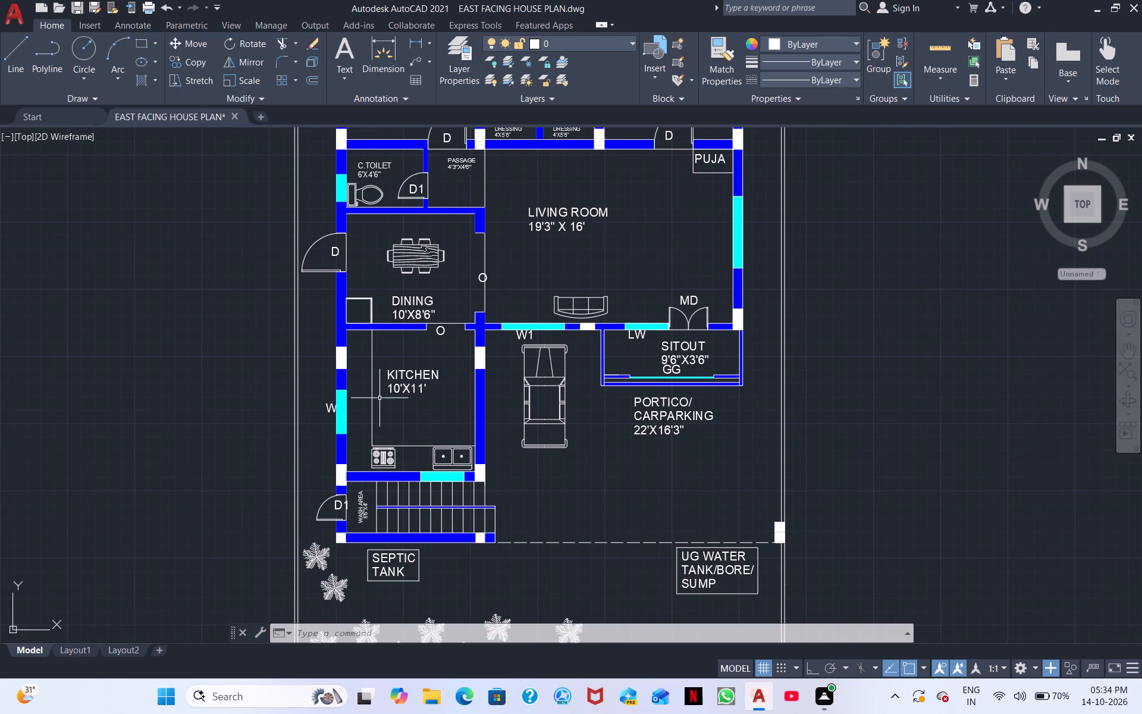
click(18, 48)
middle_drag(623, 300, 557, 229)
scroll(397, 428, up, 4)
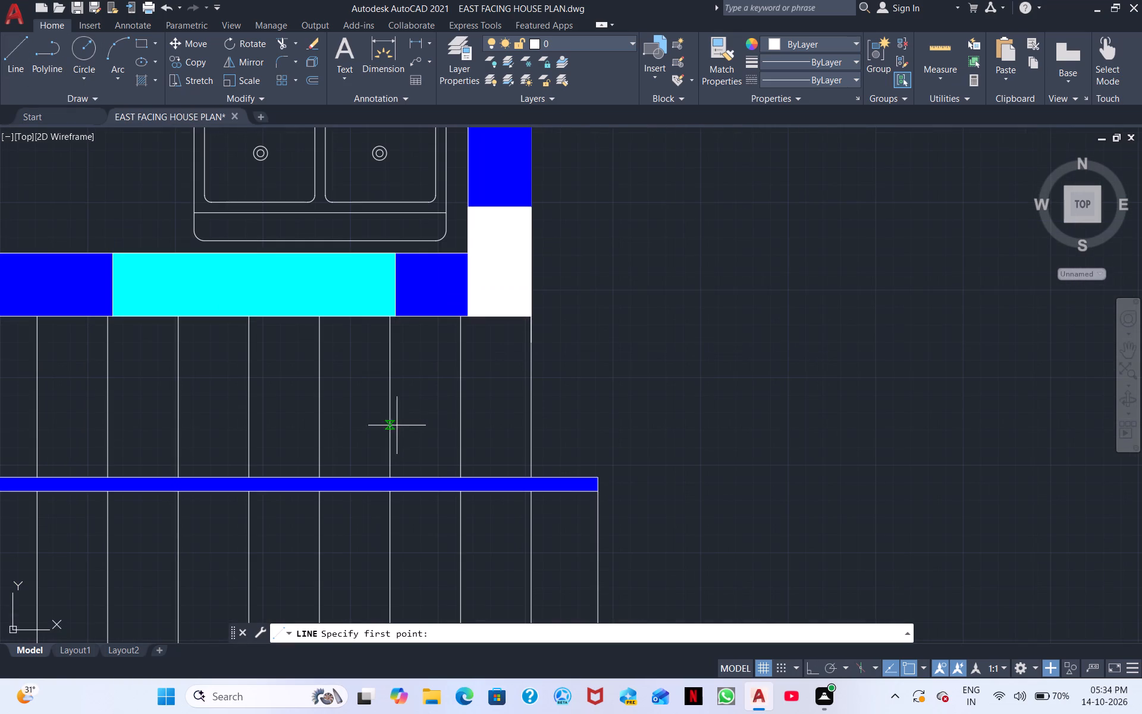
middle_drag(309, 387, 375, 373)
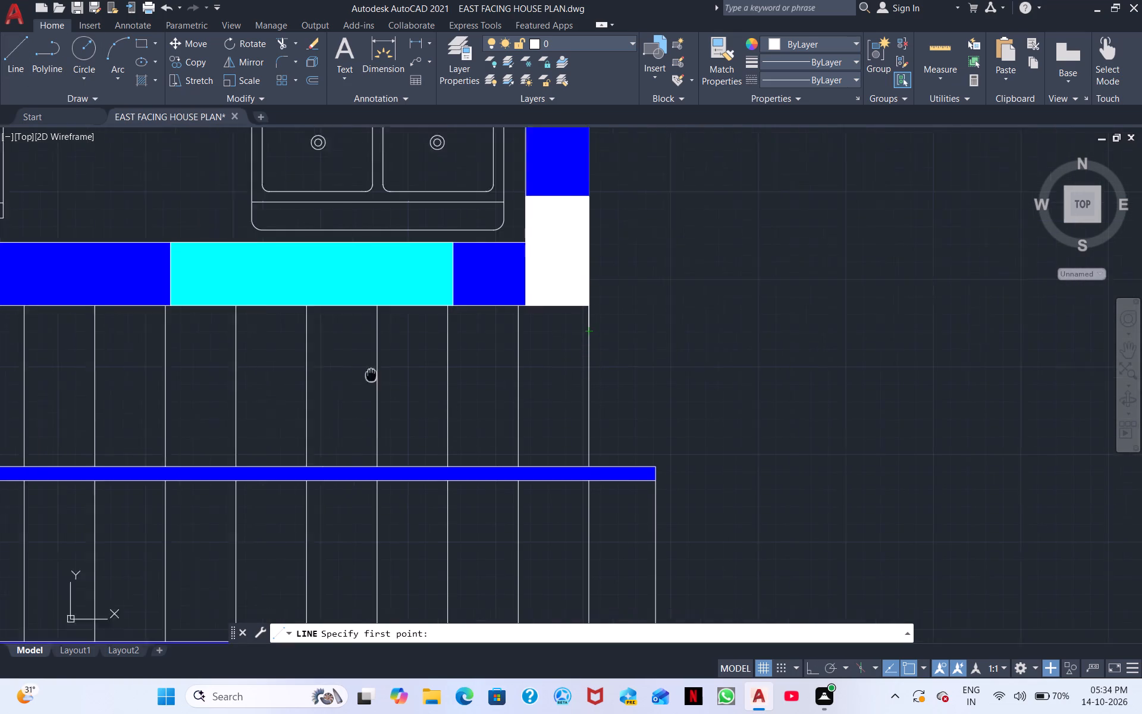
middle_drag(375, 373, 683, 290)
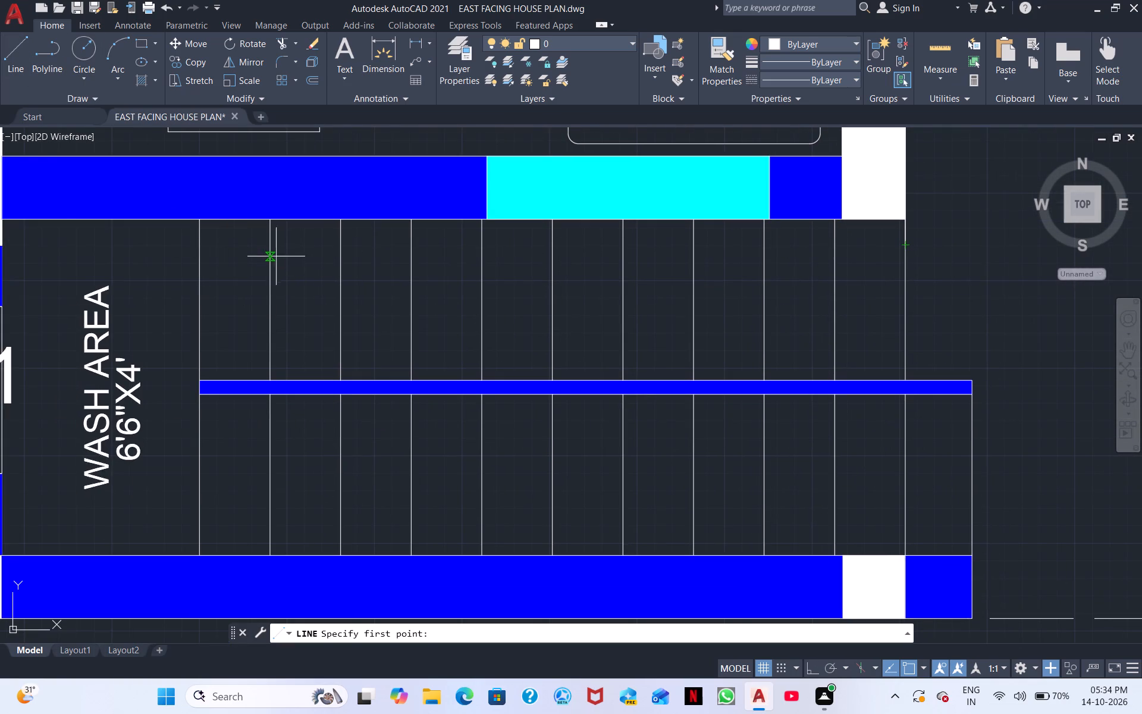
click(269, 299)
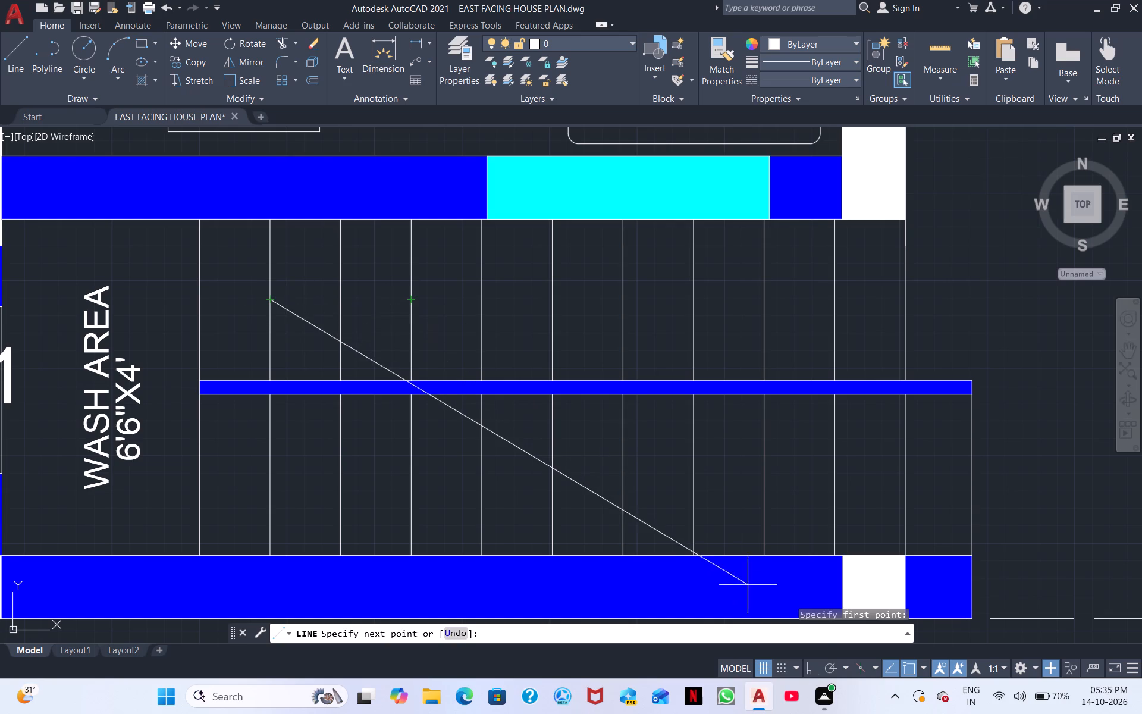
click(813, 665)
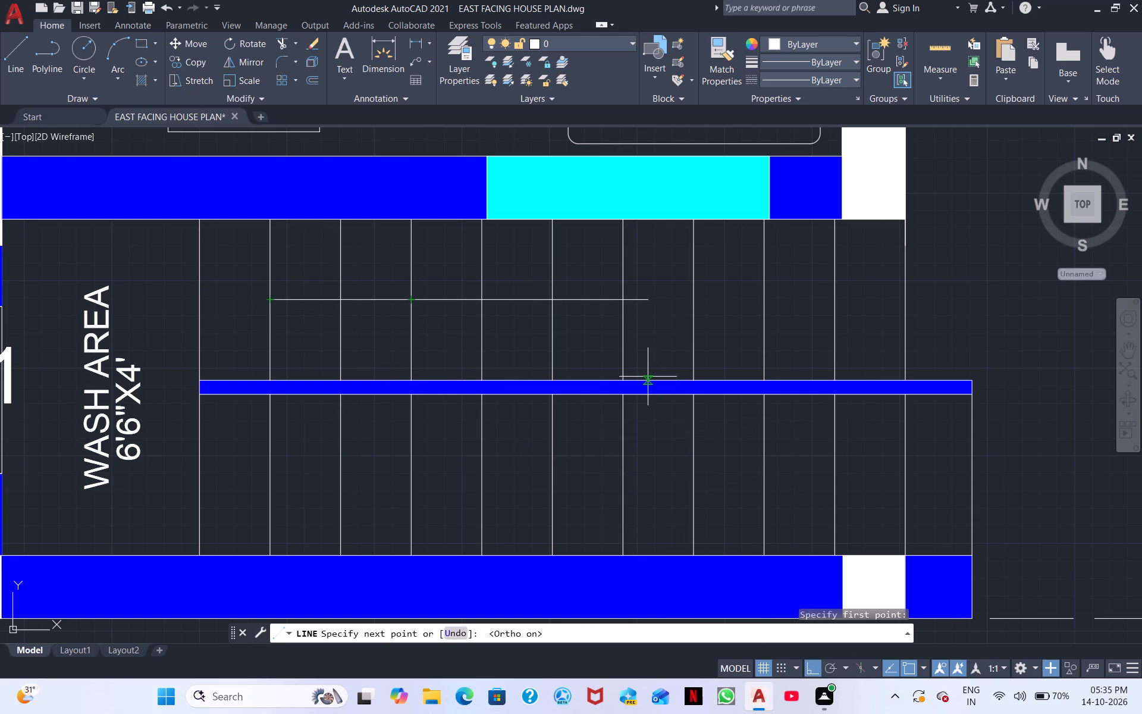
scroll(648, 377, up, 2)
middle_drag(661, 273, 636, 468)
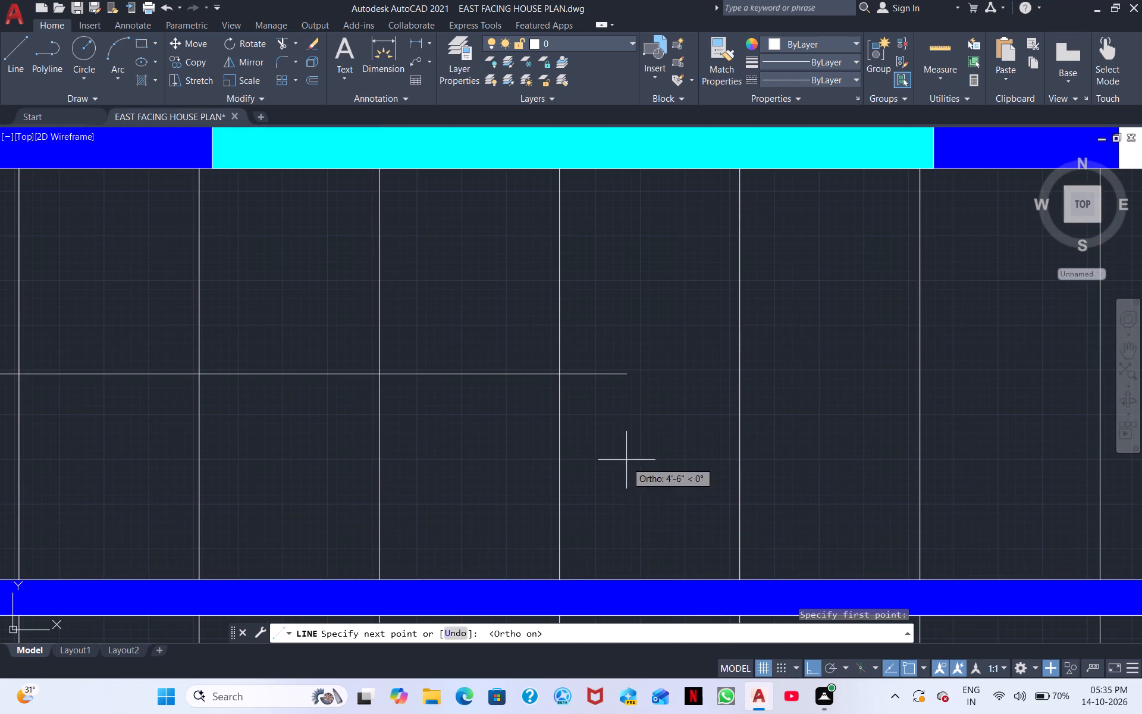
click(619, 372)
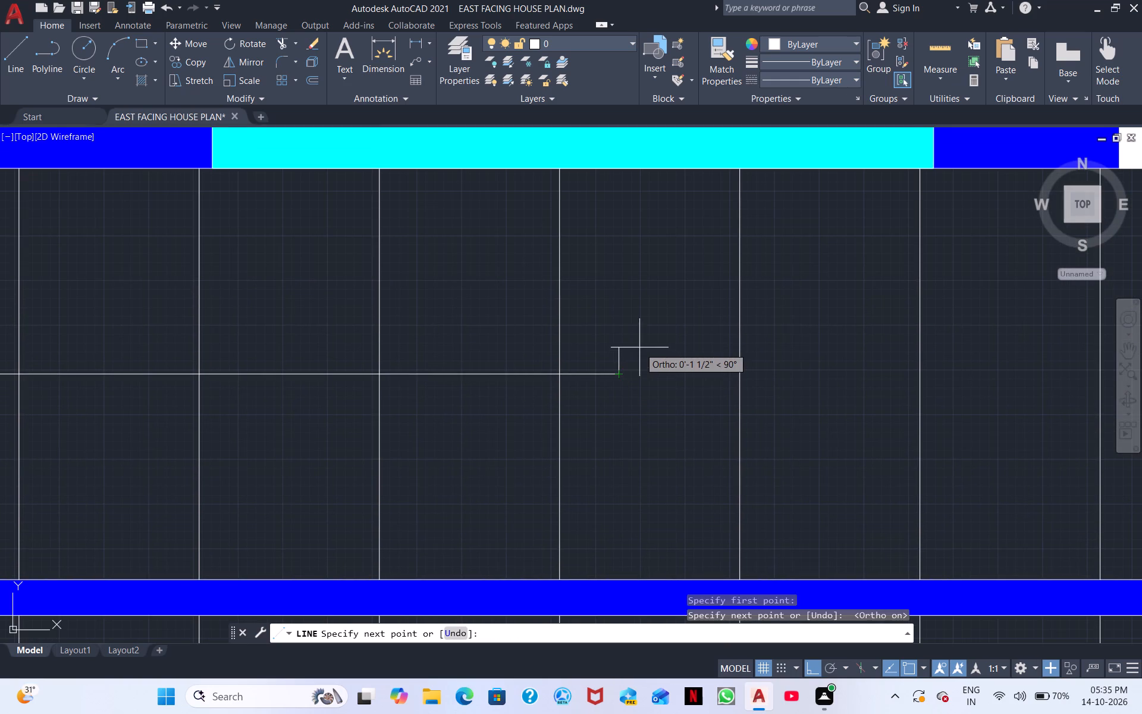
Draw the upper half of an arrowhead at the direction line's east end, about 1 1/2" high and 3" long.
click(619, 347)
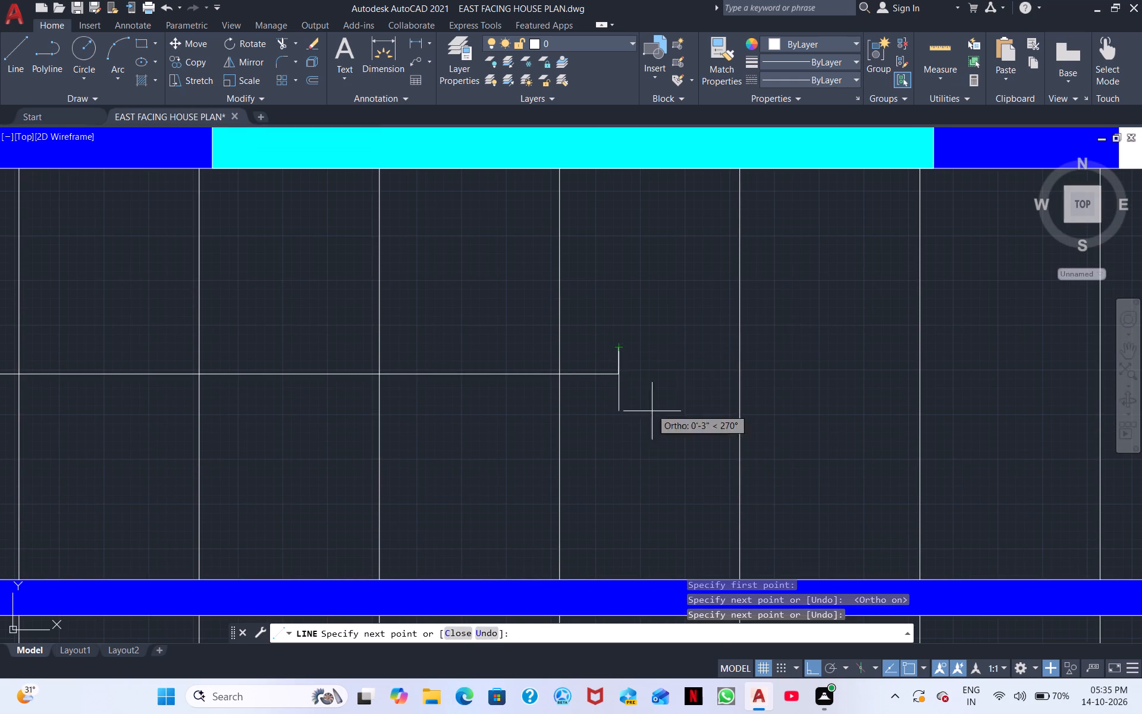
click(807, 660)
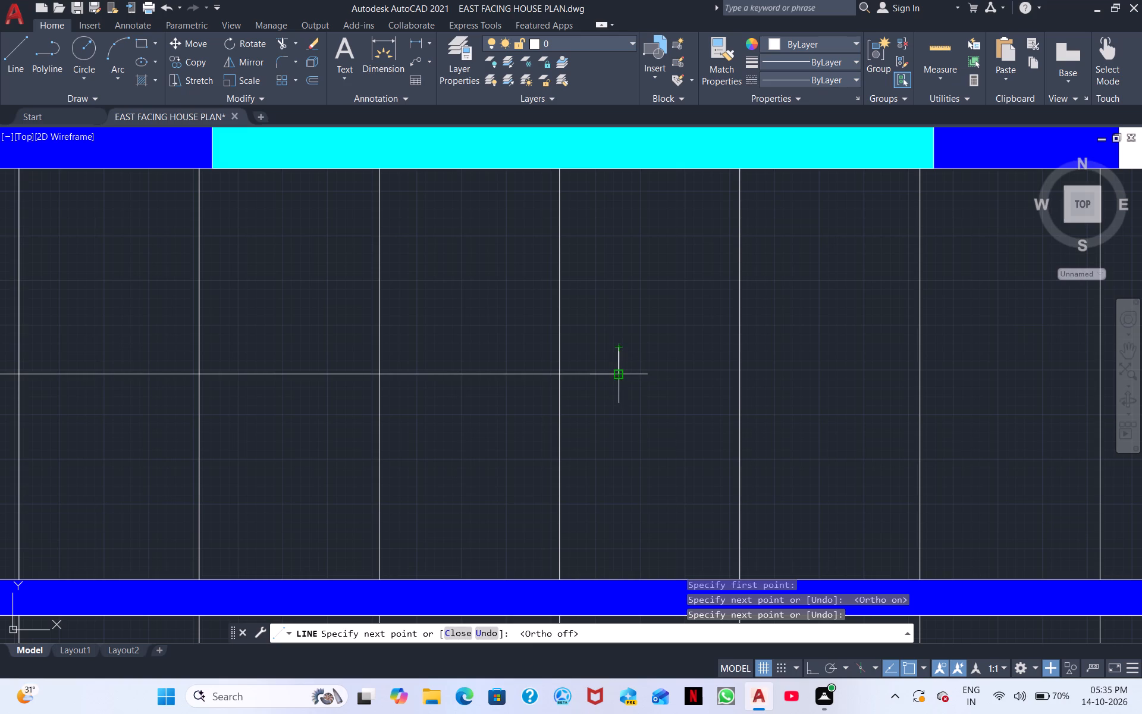
click(673, 374)
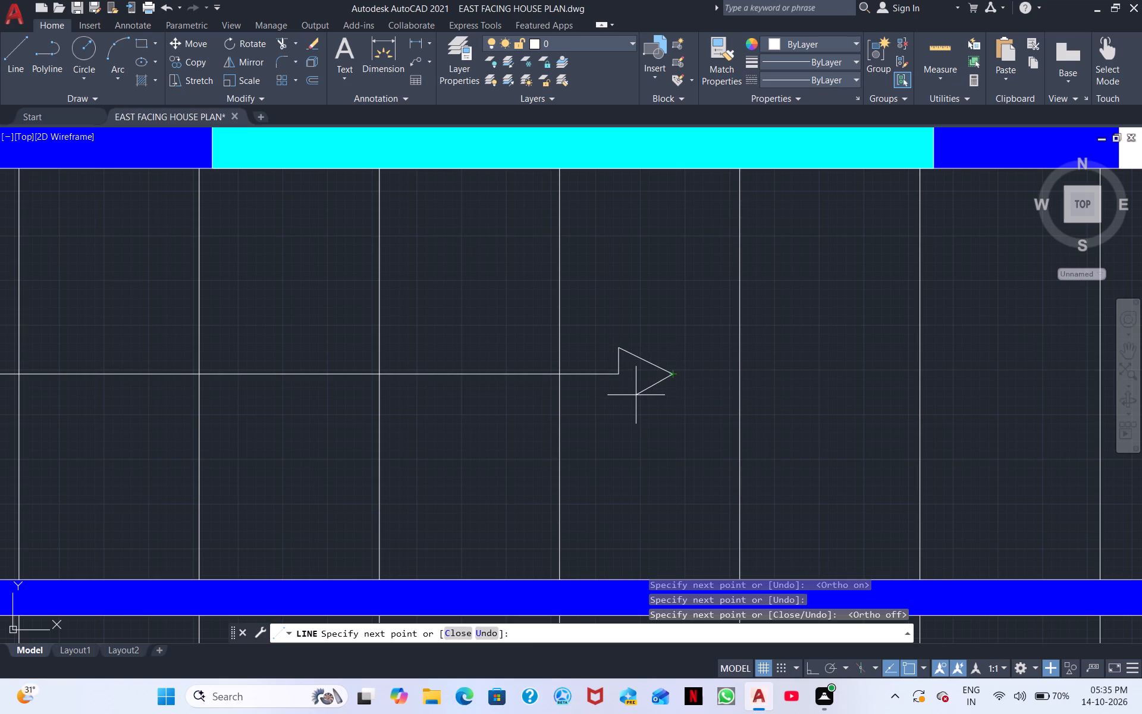
key(Escape)
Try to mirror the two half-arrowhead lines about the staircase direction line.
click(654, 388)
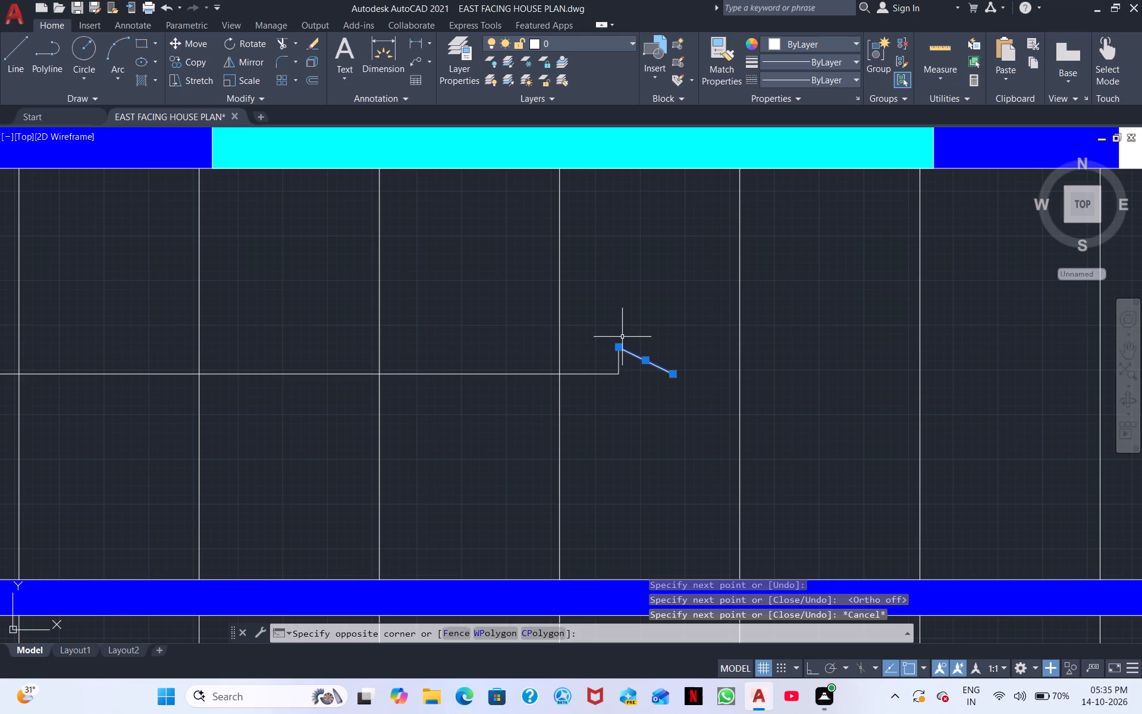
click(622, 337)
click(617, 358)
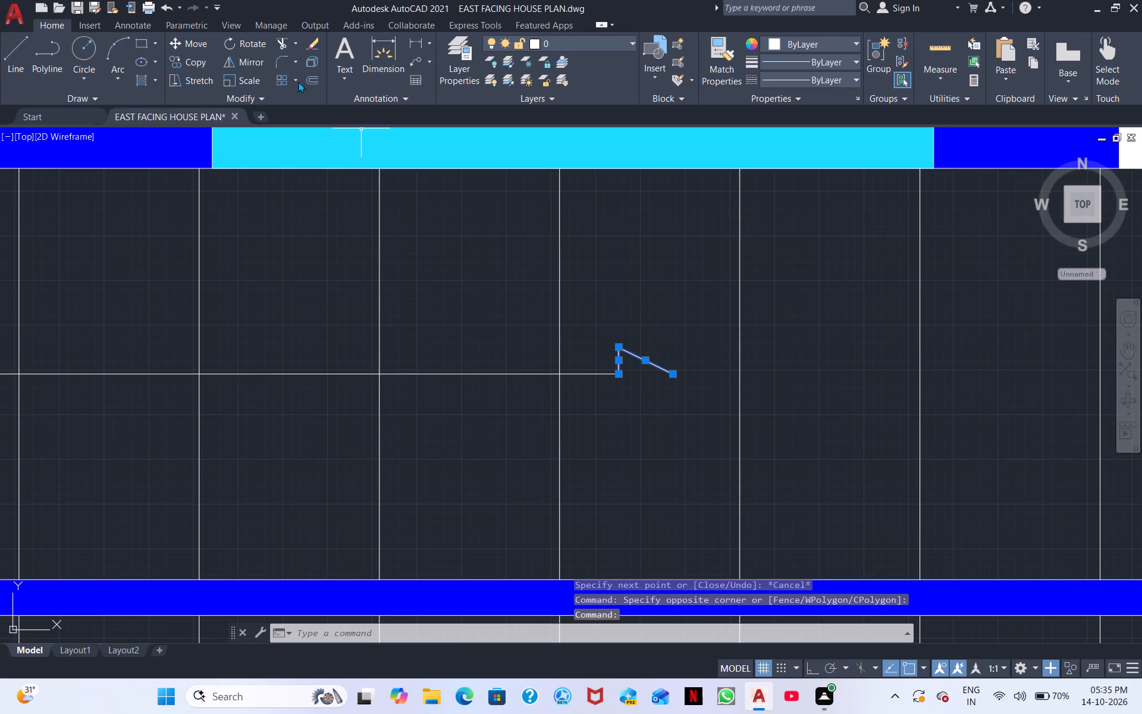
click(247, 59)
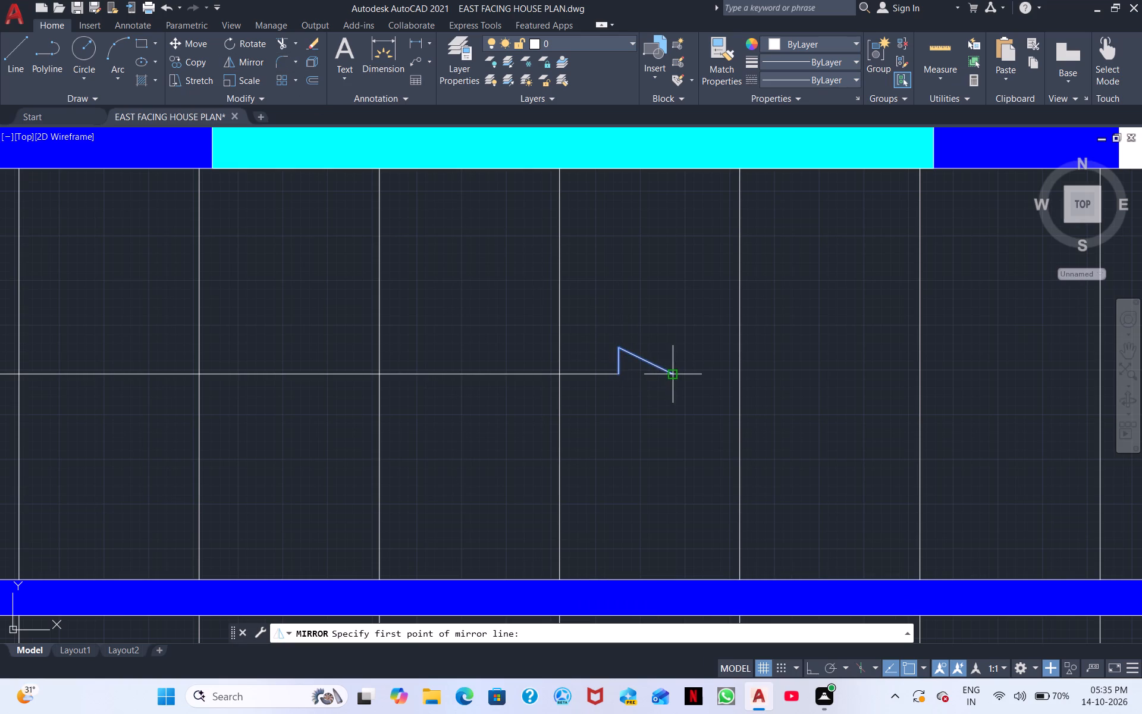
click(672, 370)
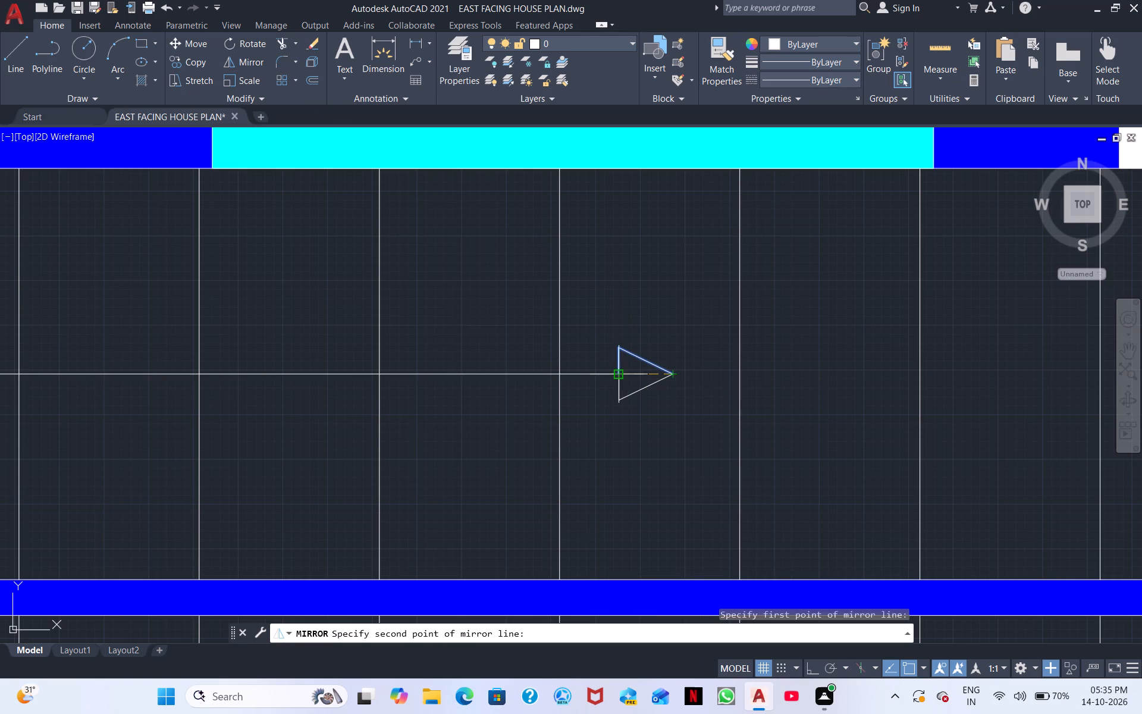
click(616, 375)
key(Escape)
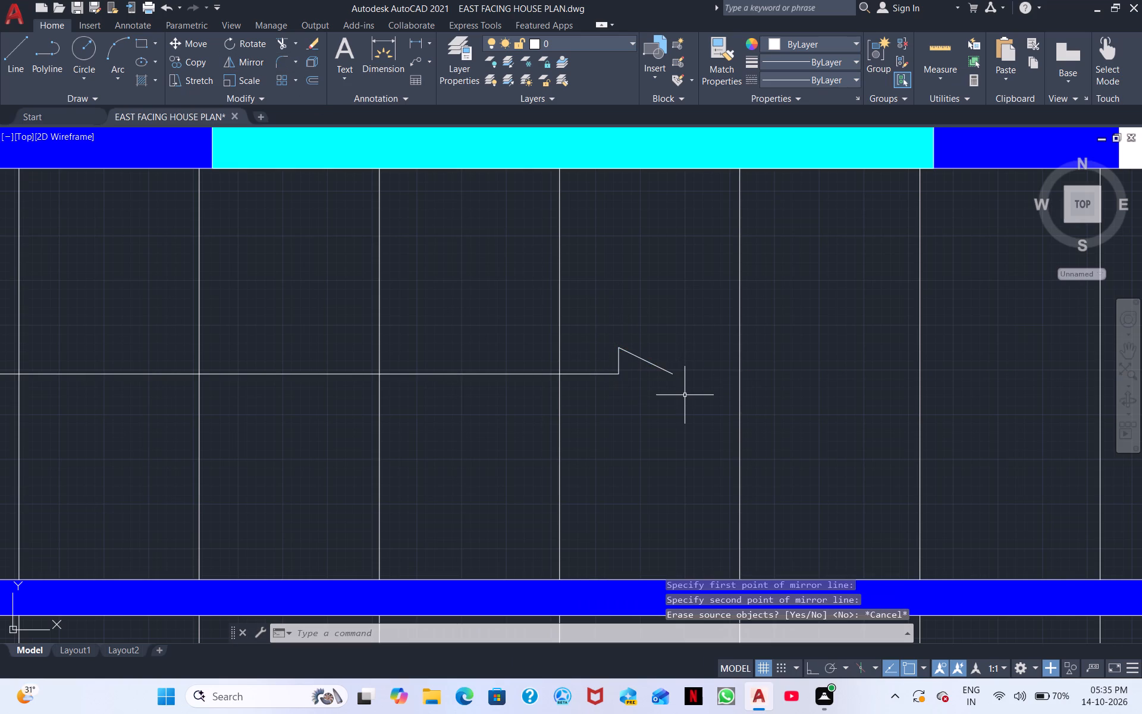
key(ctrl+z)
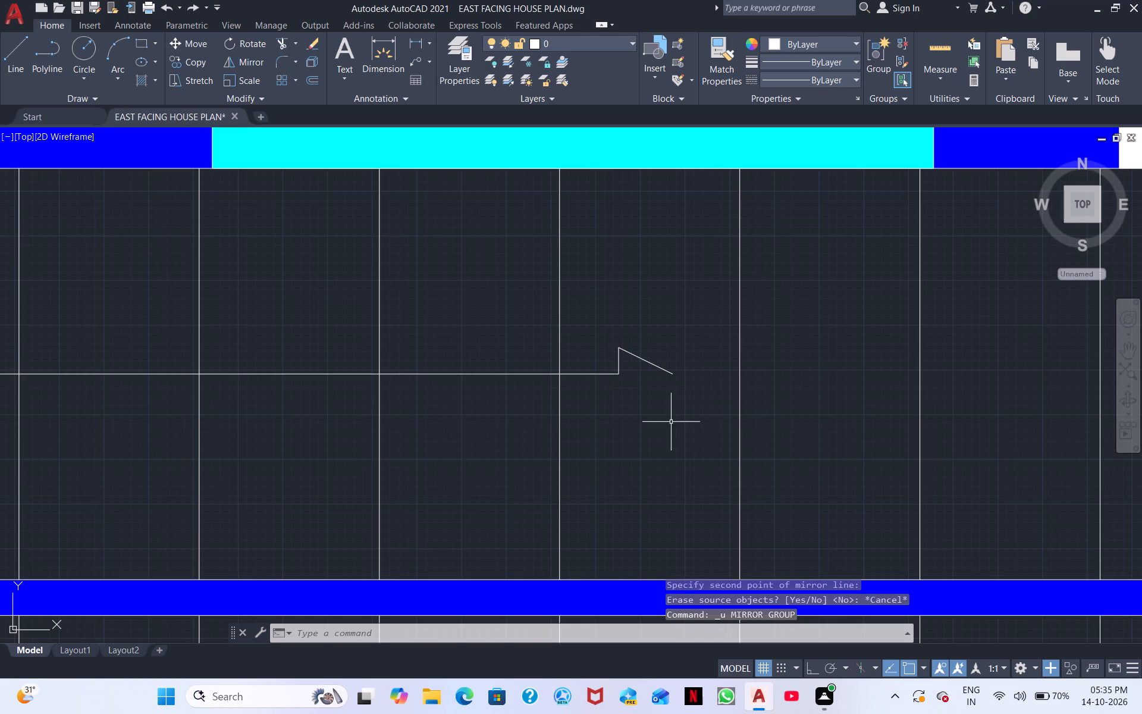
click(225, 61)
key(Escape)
Mirror the two half-arrowhead lines about the staircase direction line, keeping the originals, to complete the arrowhead.
drag(672, 386, 666, 376)
click(619, 339)
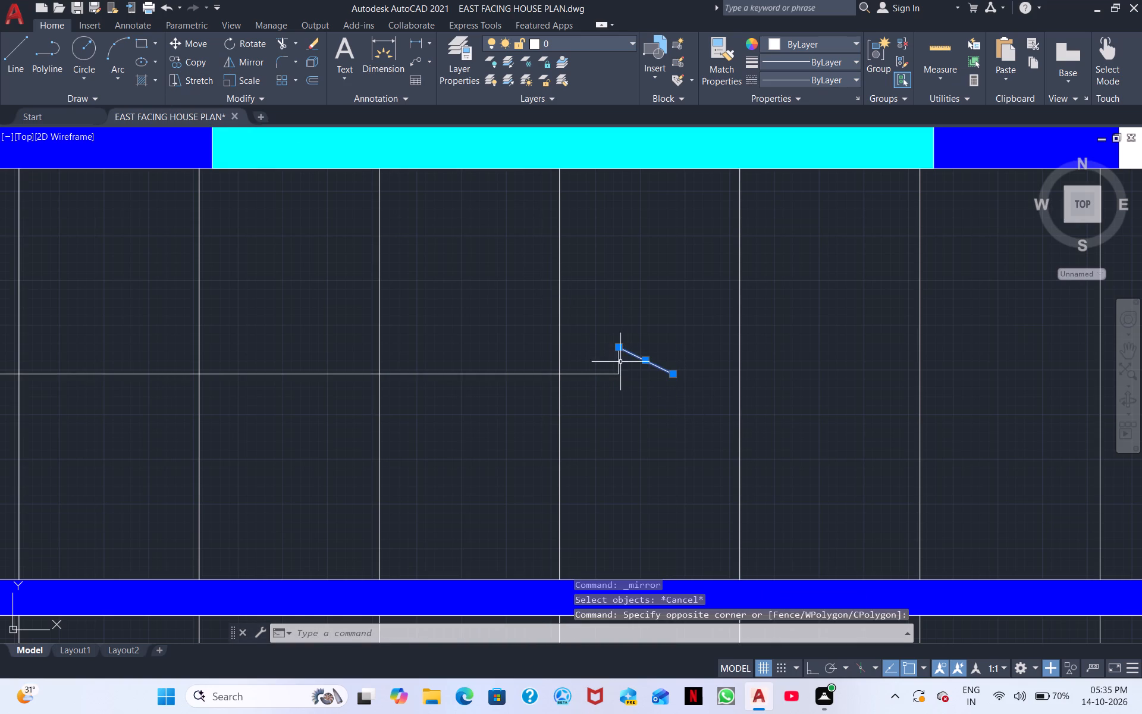
click(618, 365)
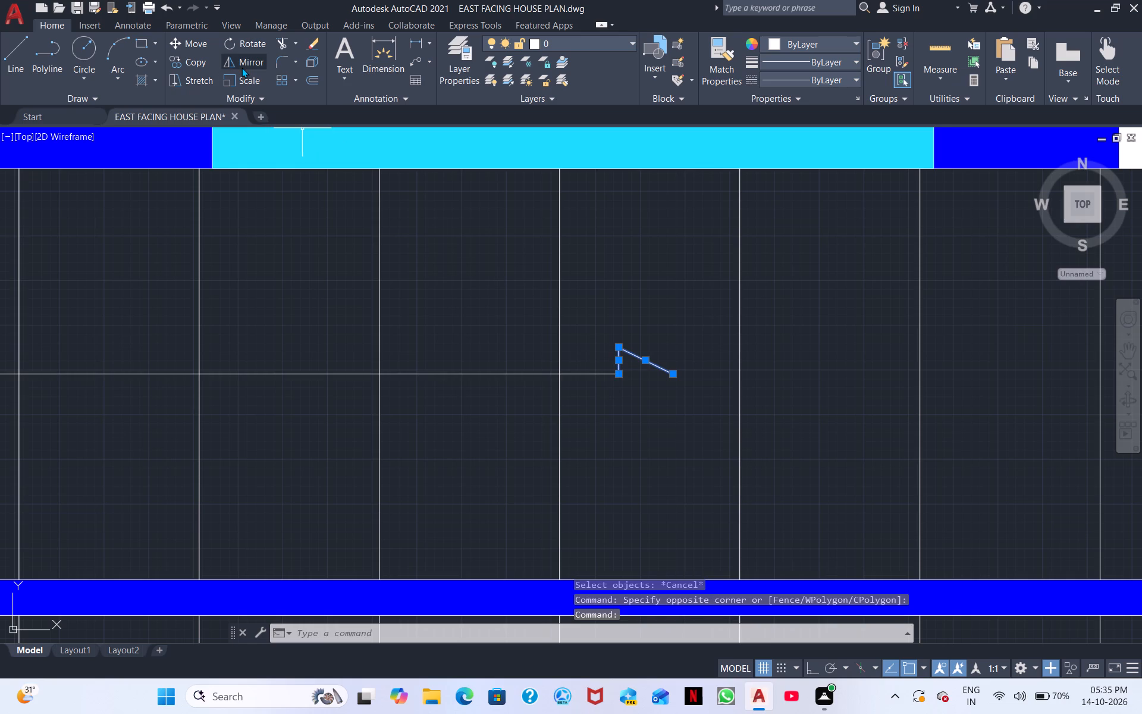
click(241, 67)
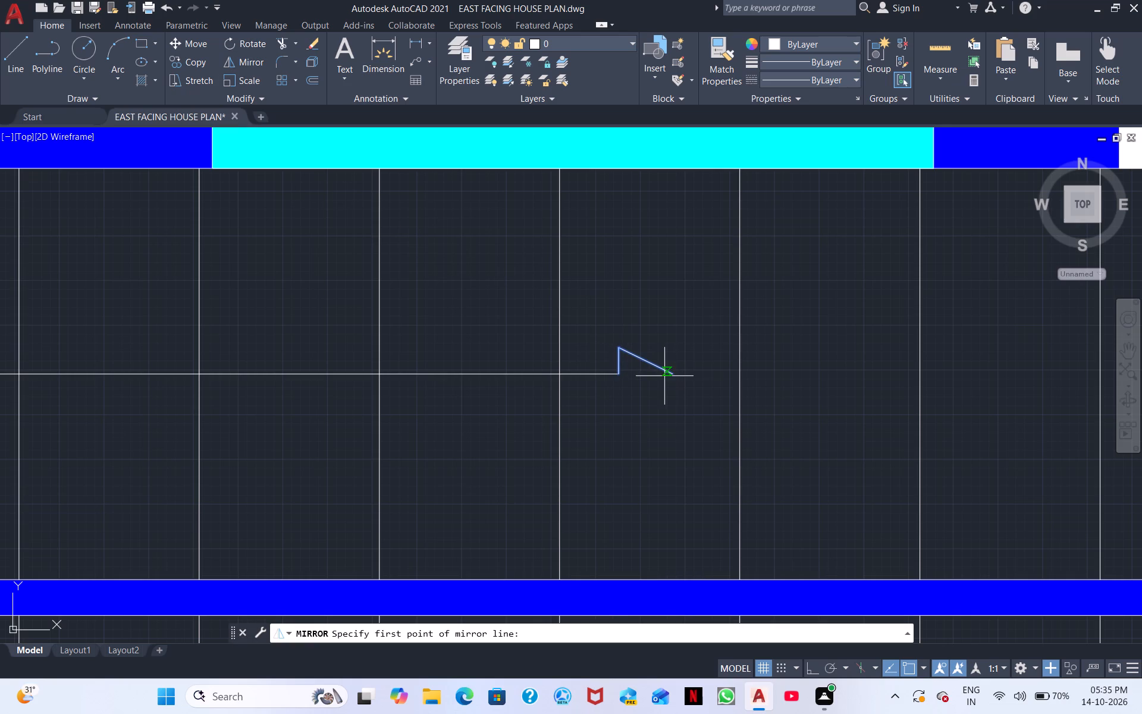
click(673, 376)
click(618, 376)
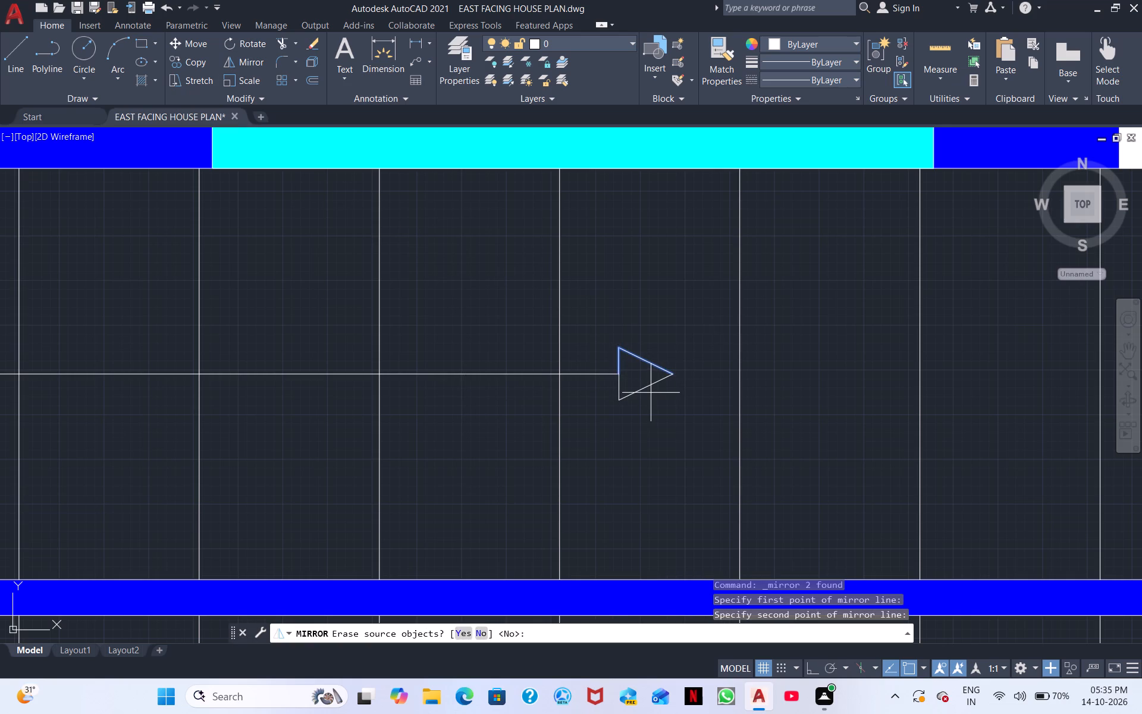
right_click(650, 394)
click(688, 403)
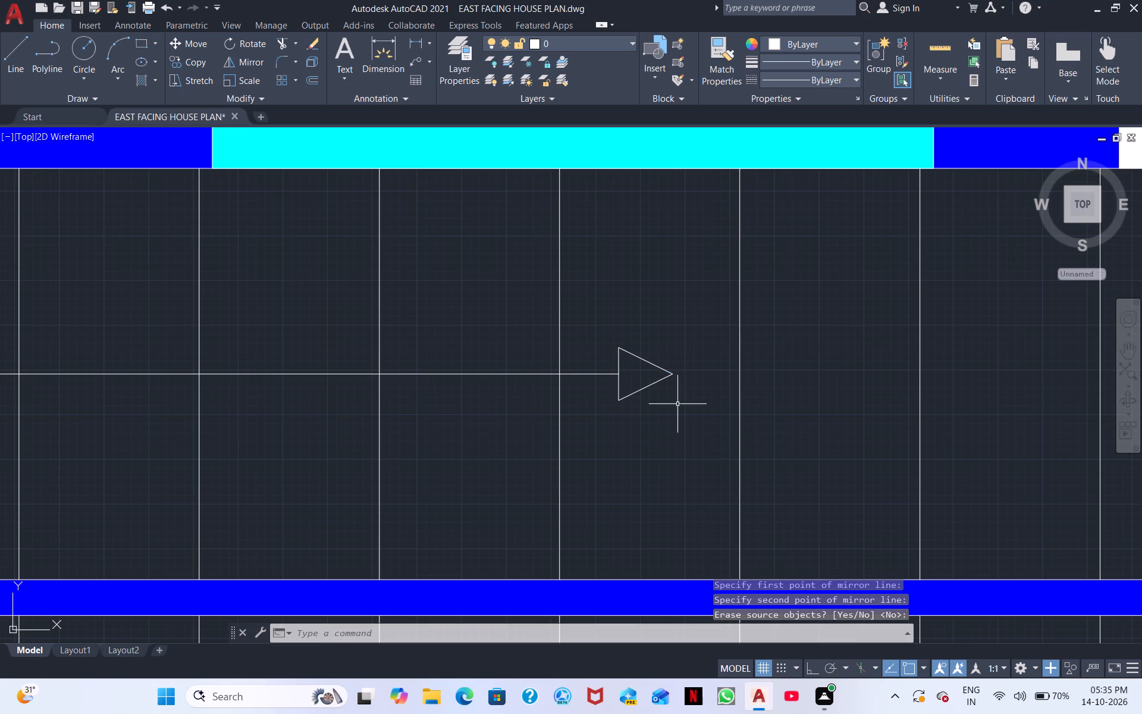
Join the four arrowhead lines at the staircase direction line's east end into one polyline.
click(676, 403)
click(648, 350)
scroll(648, 350, down, 2)
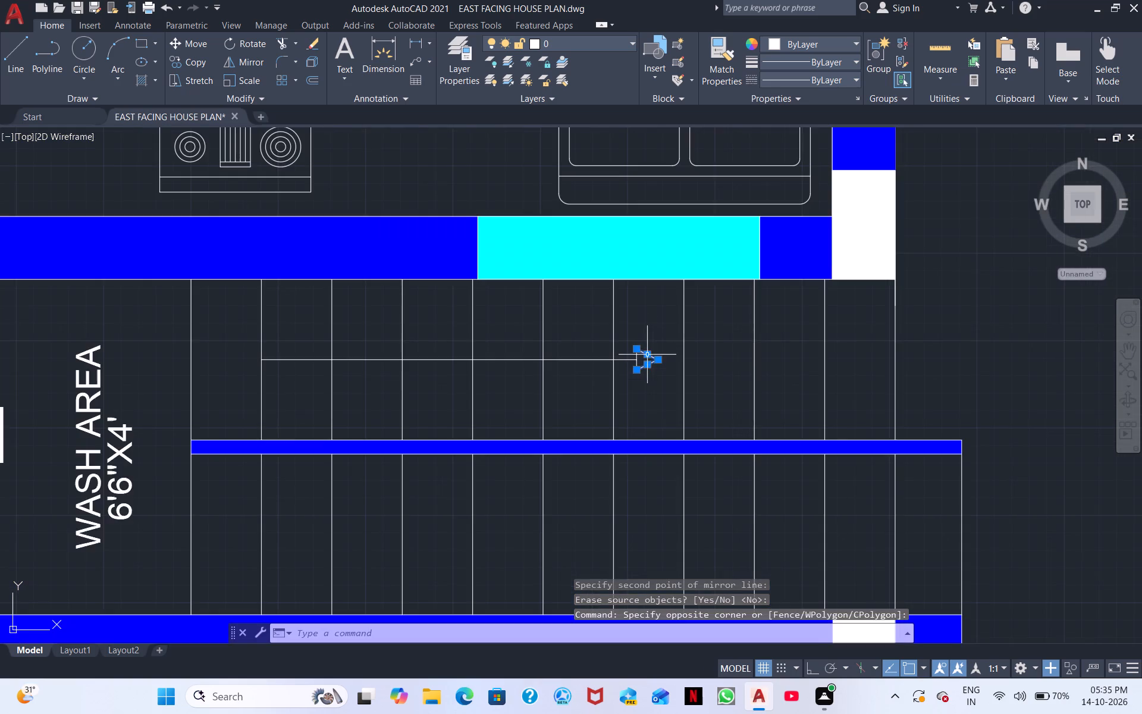
scroll(647, 352, up, 2)
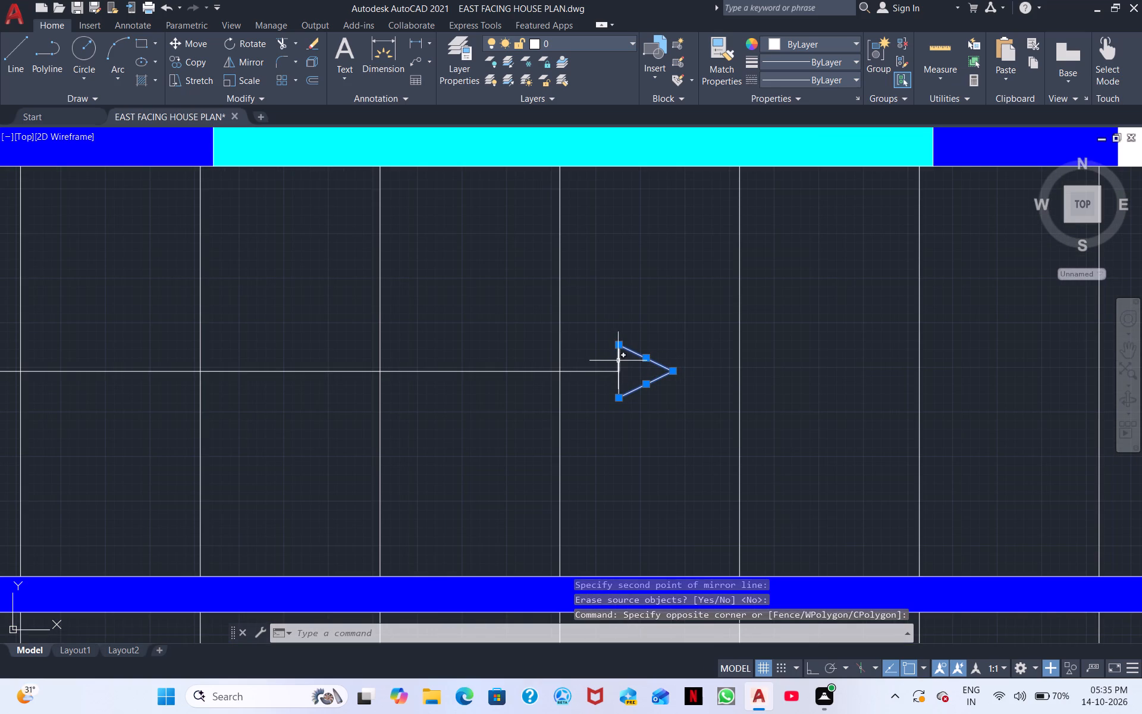
click(618, 361)
scroll(613, 389, up, 2)
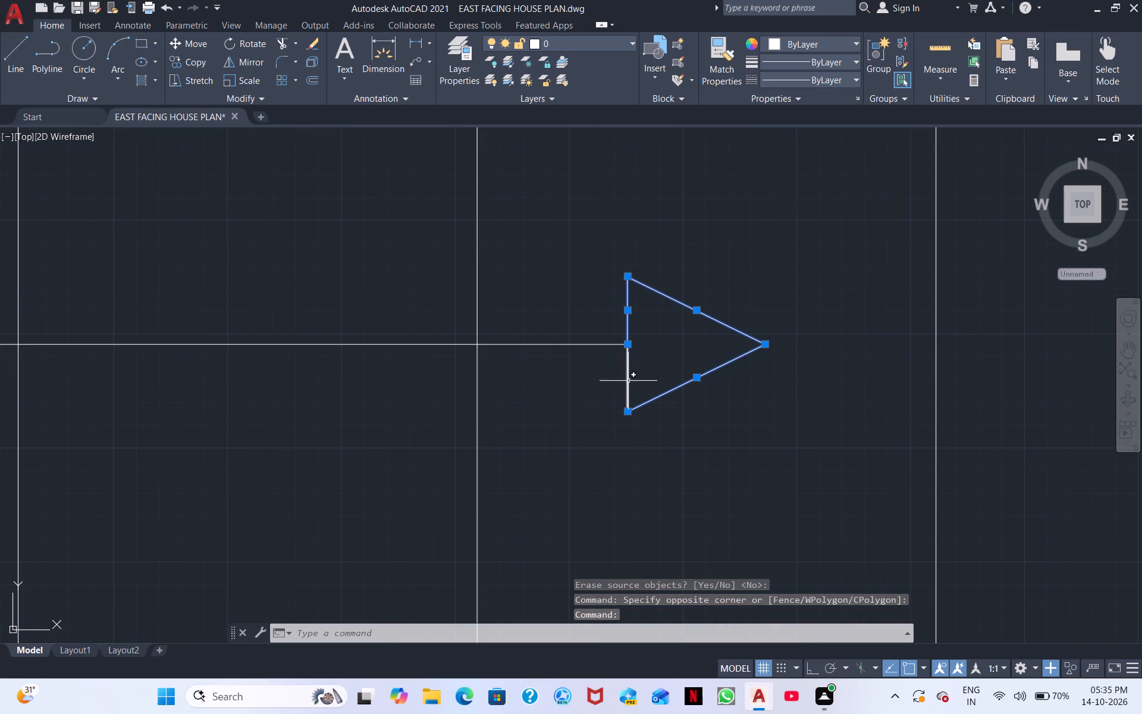
click(628, 381)
scroll(629, 381, down, 2)
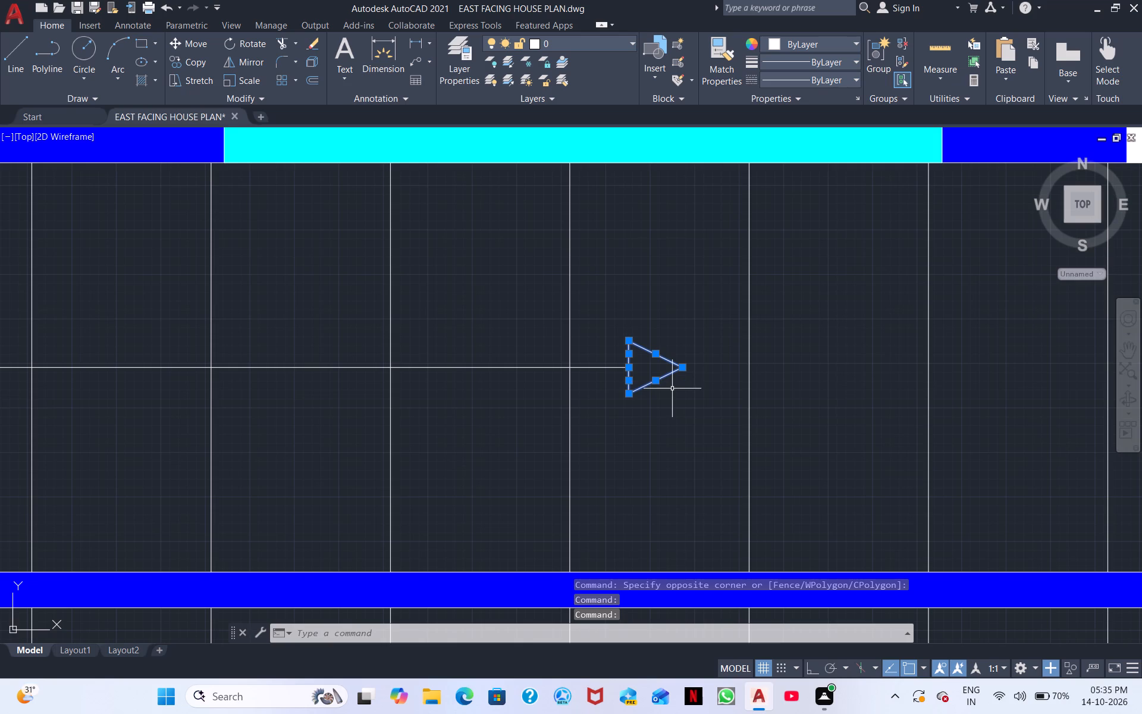
key(l)
key(j)
key(space)
scroll(651, 439, down, 1)
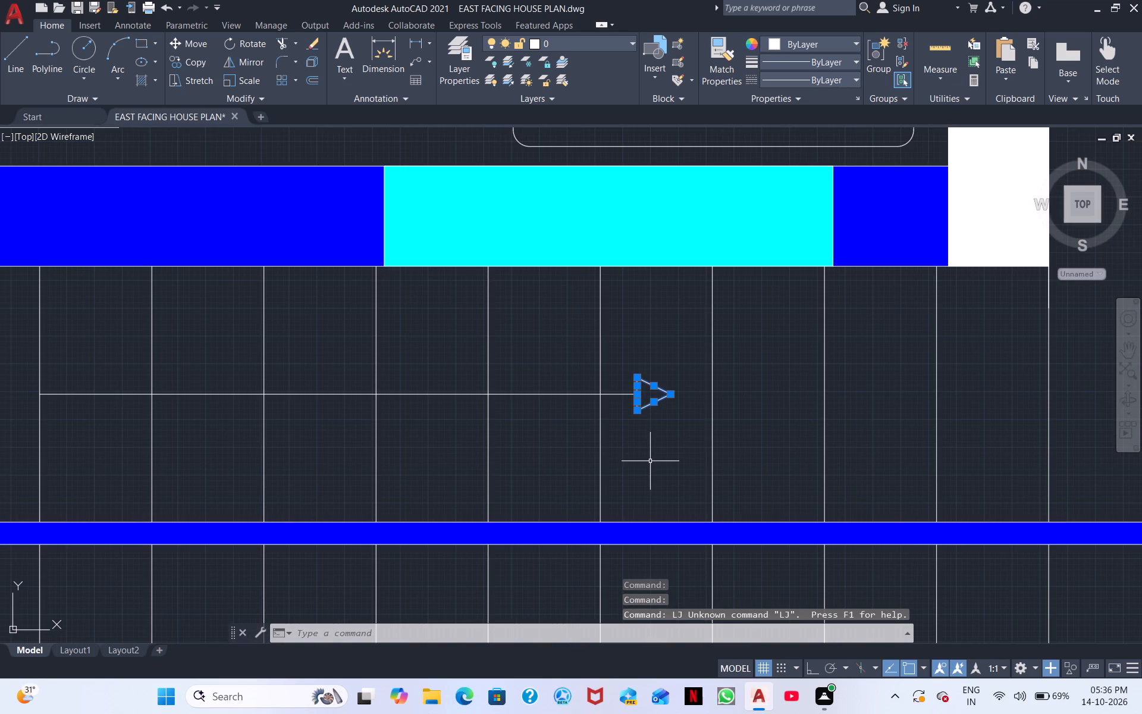
key(j)
key(space)
scroll(657, 464, down, 1)
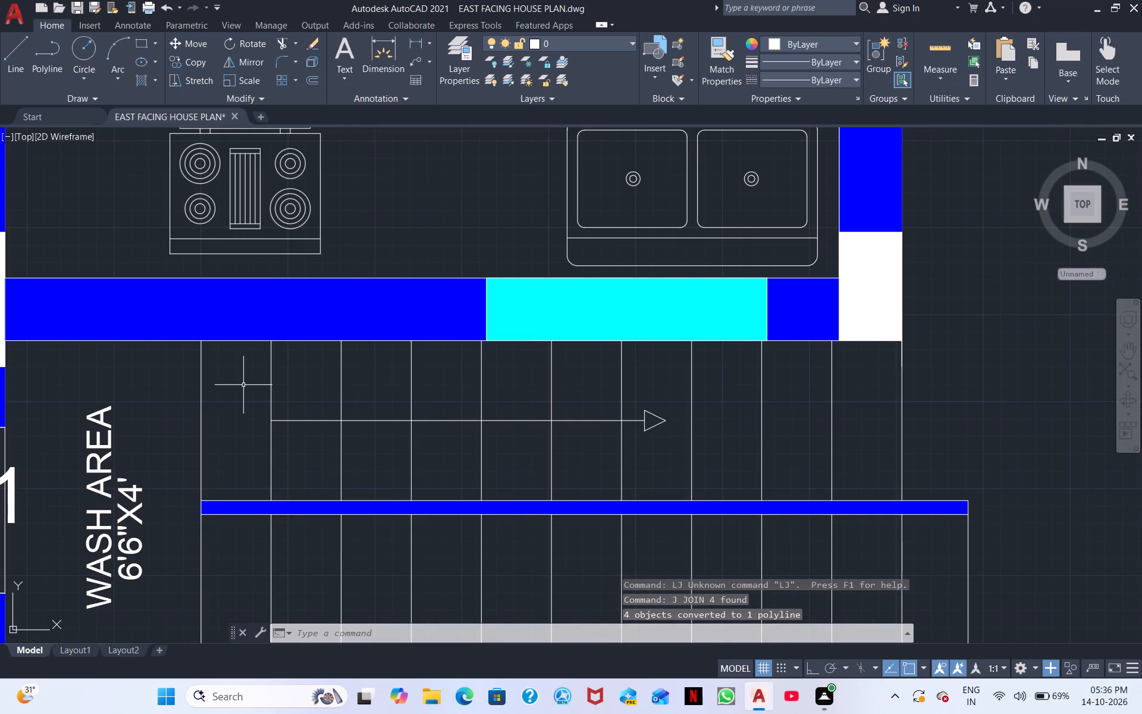
Extend the direction line's west end about 1'-2" west, then south and east along the south flight's centreline to the tenth tread line from the west.
click(27, 42)
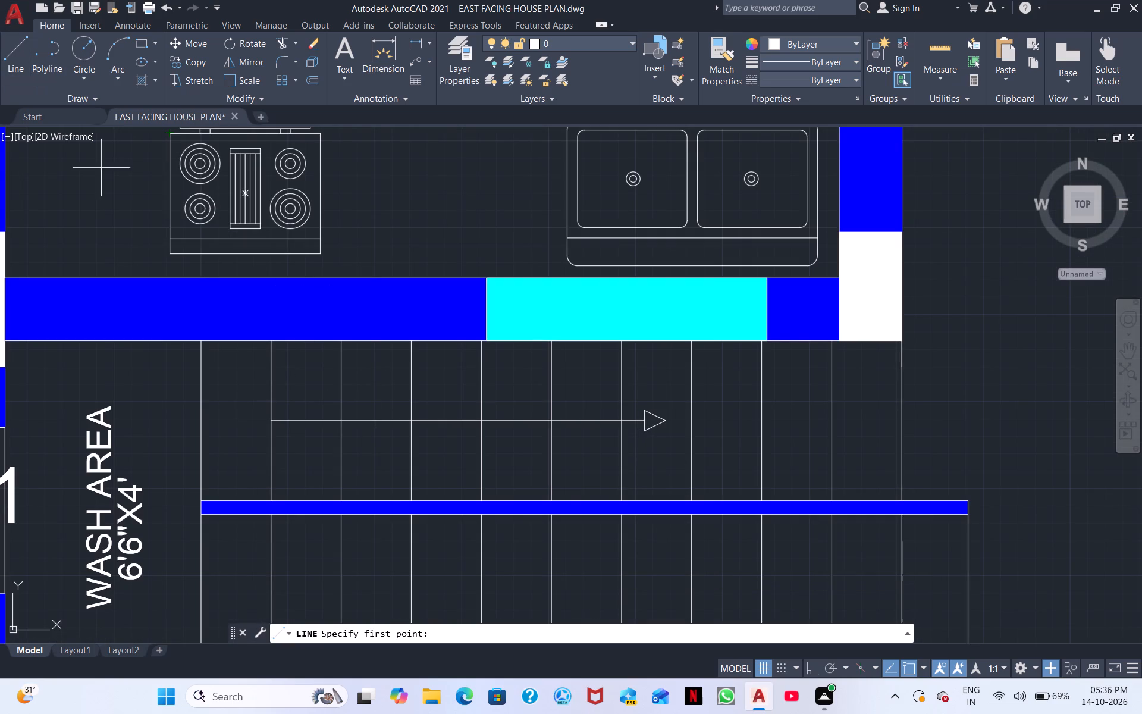
click(269, 420)
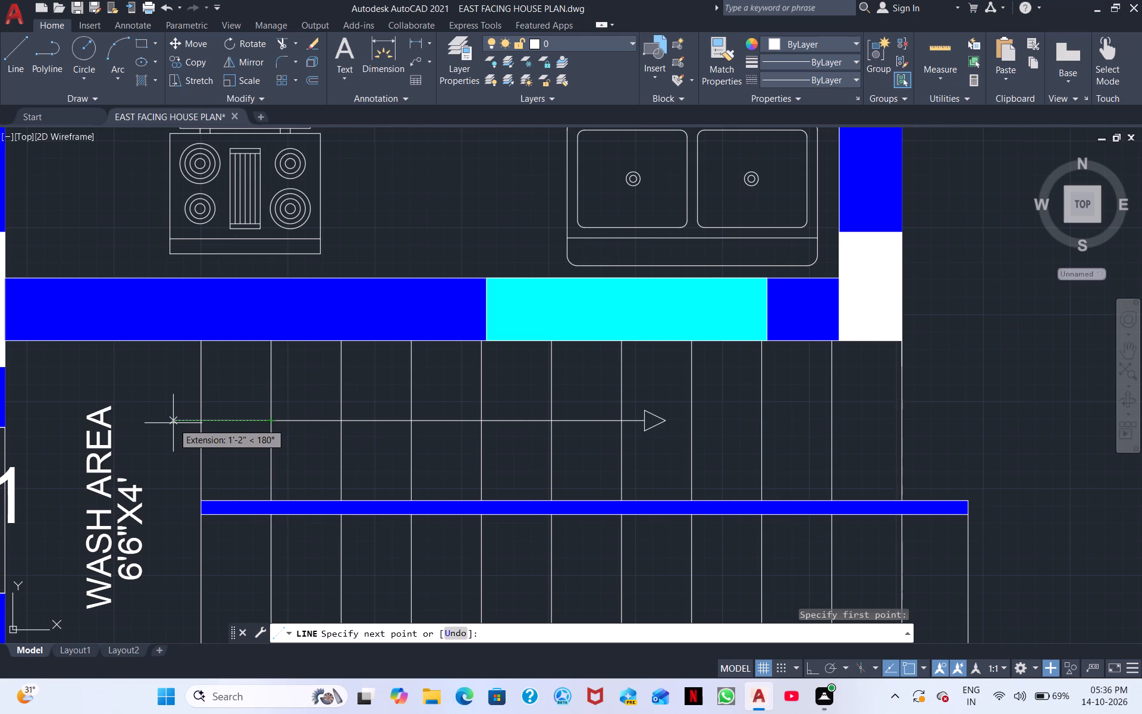
click(173, 423)
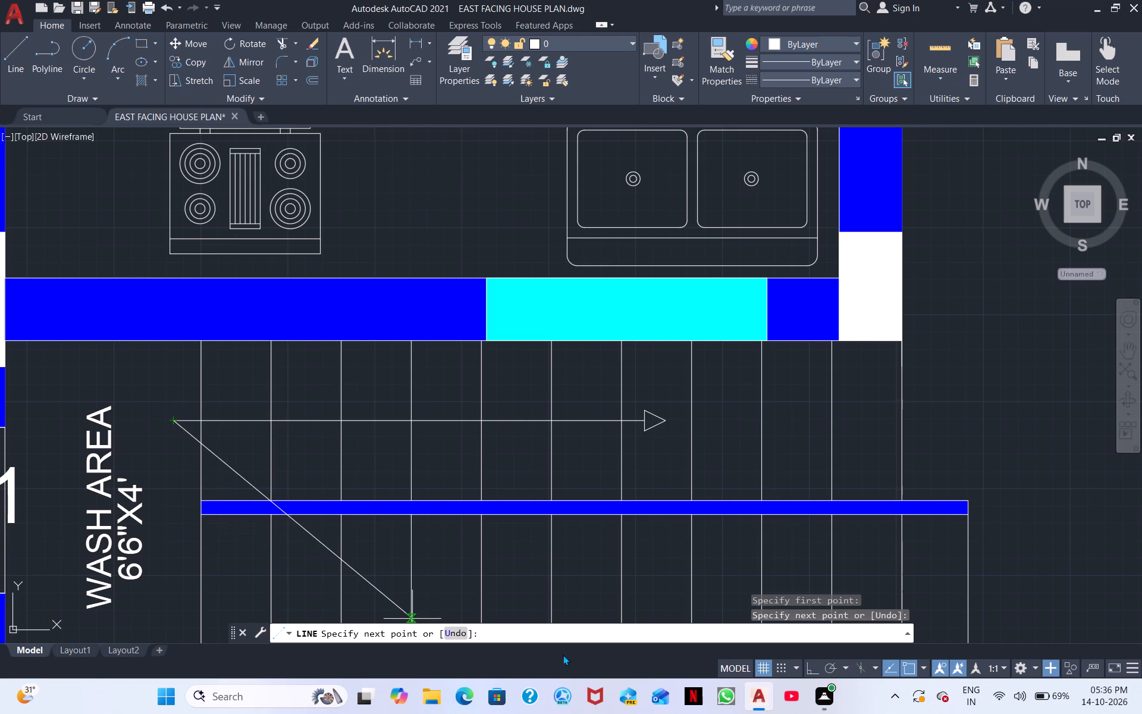
click(815, 663)
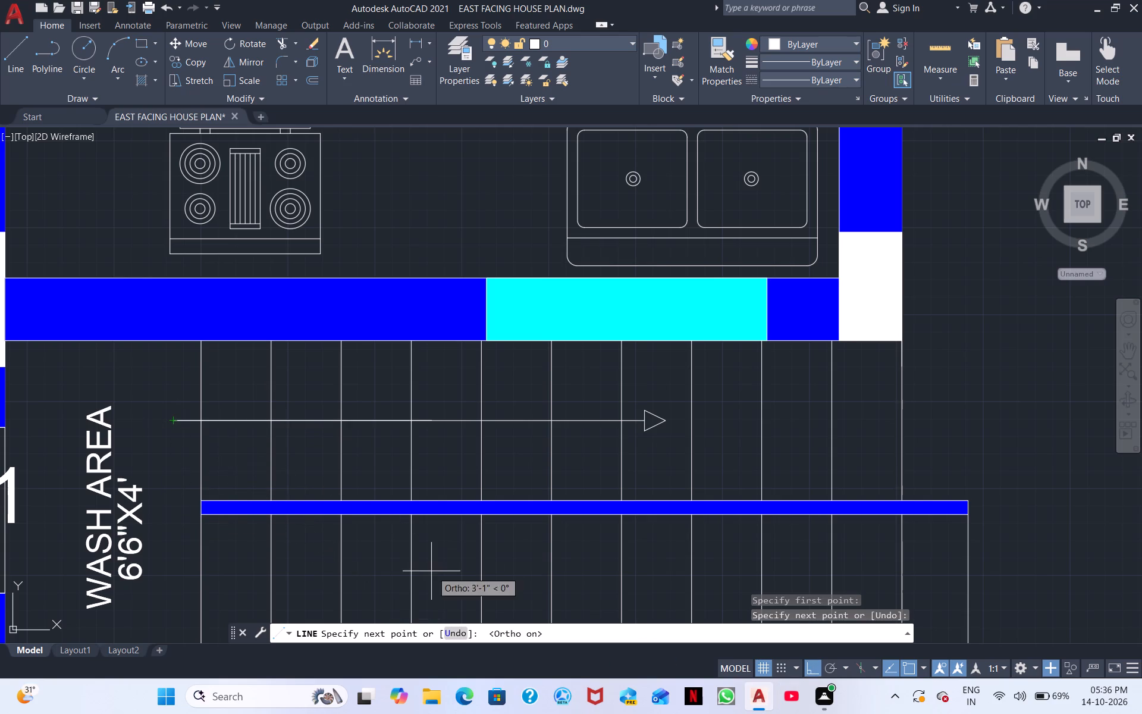
middle_drag(419, 568, 278, 292)
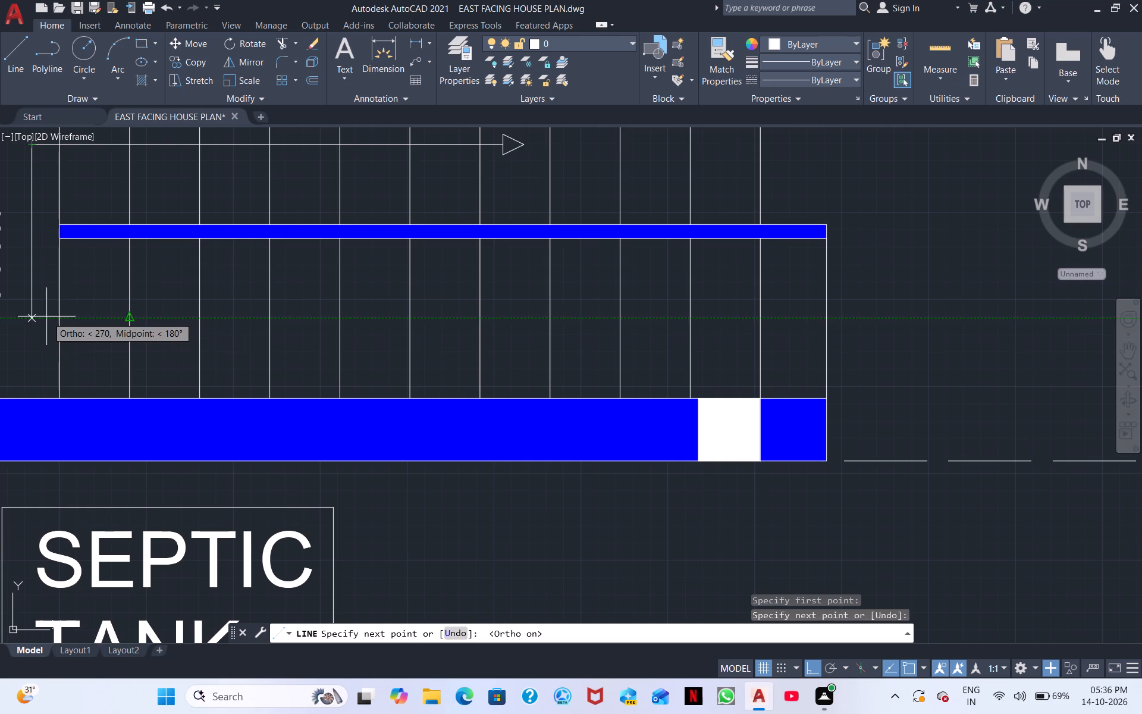
click(30, 318)
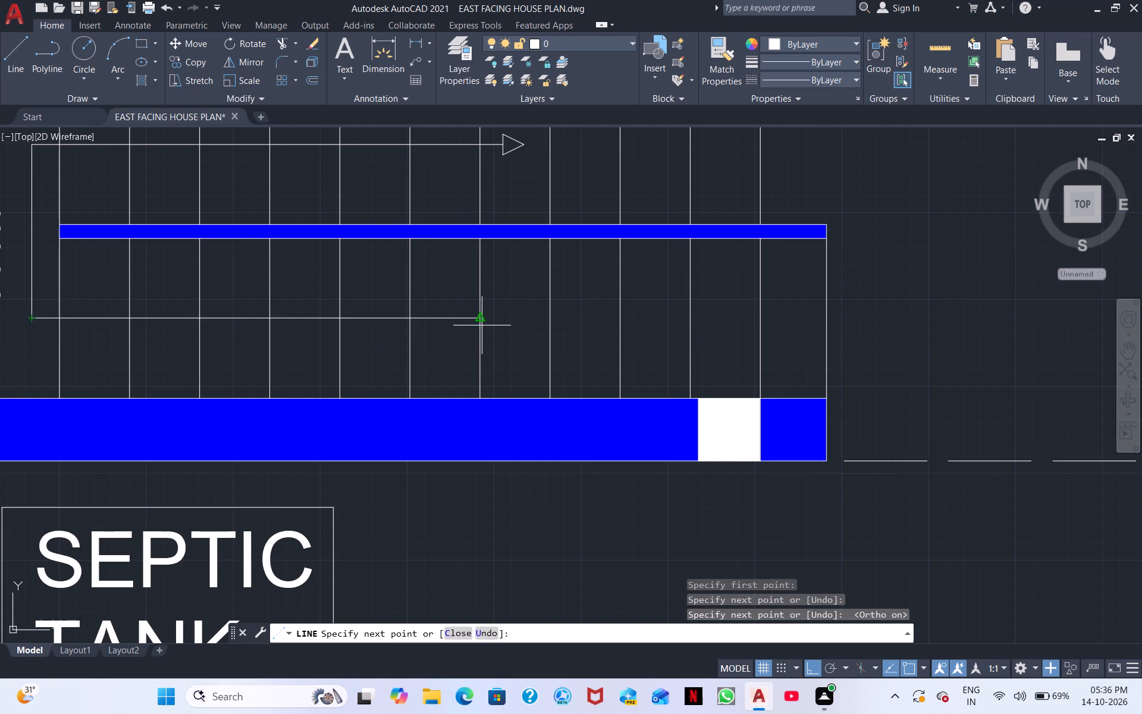
click(689, 318)
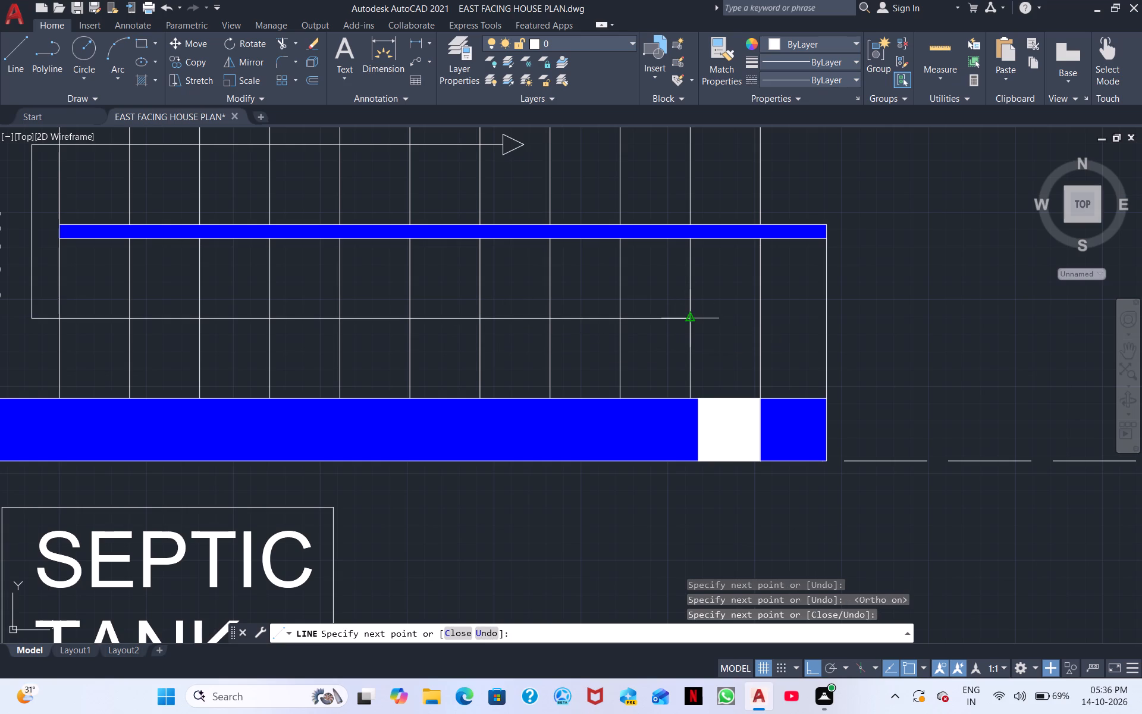
key(Escape)
middle_drag(572, 295, 726, 458)
scroll(632, 368, down, 1)
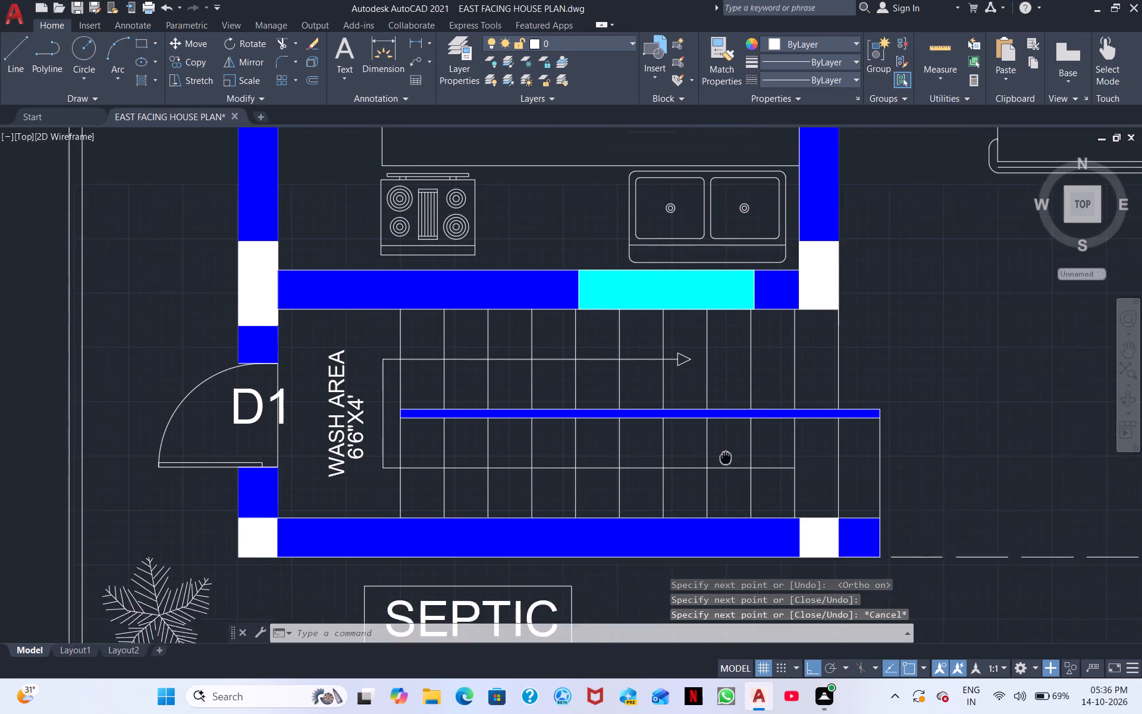
middle_drag(726, 458, 751, 471)
scroll(581, 433, down, 2)
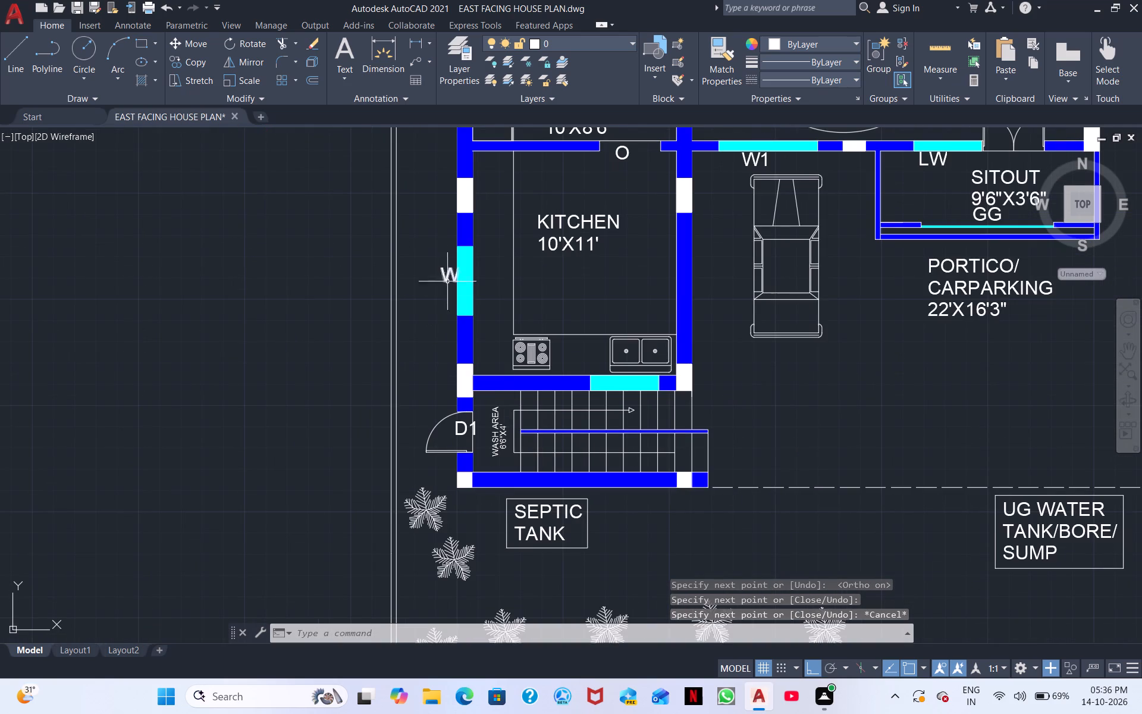
Copy the W label from the kitchen's west window to just below the window in the kitchen's south wall.
click(445, 269)
right_click(445, 269)
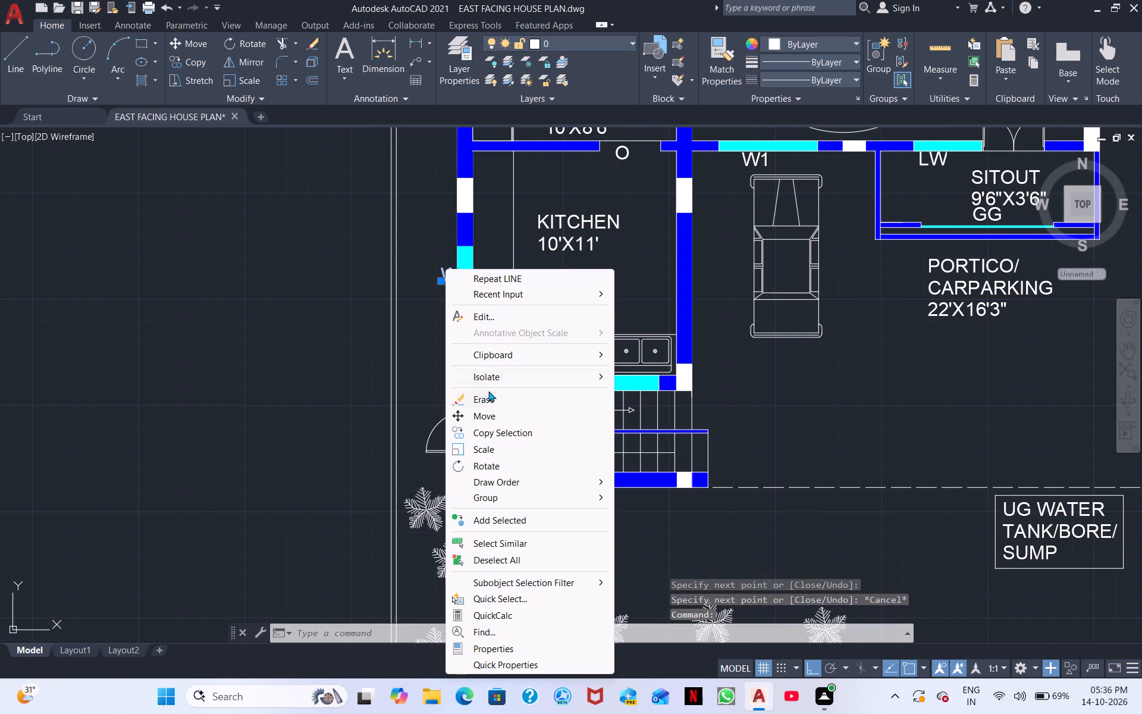
click(489, 431)
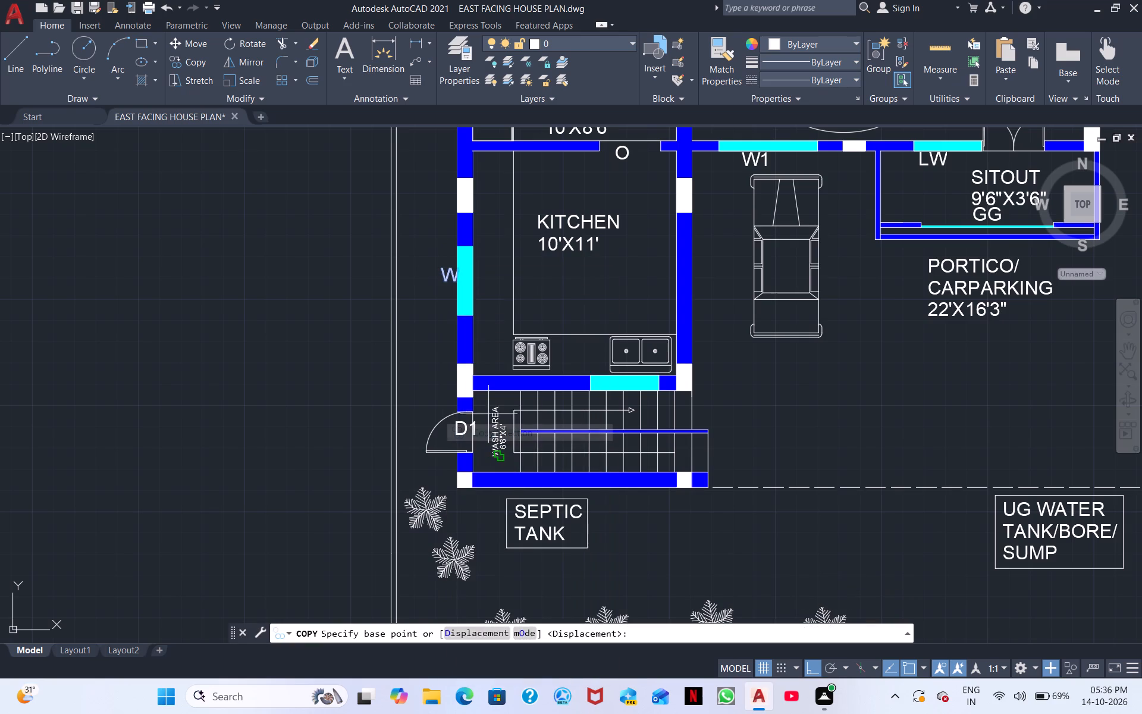
click(445, 274)
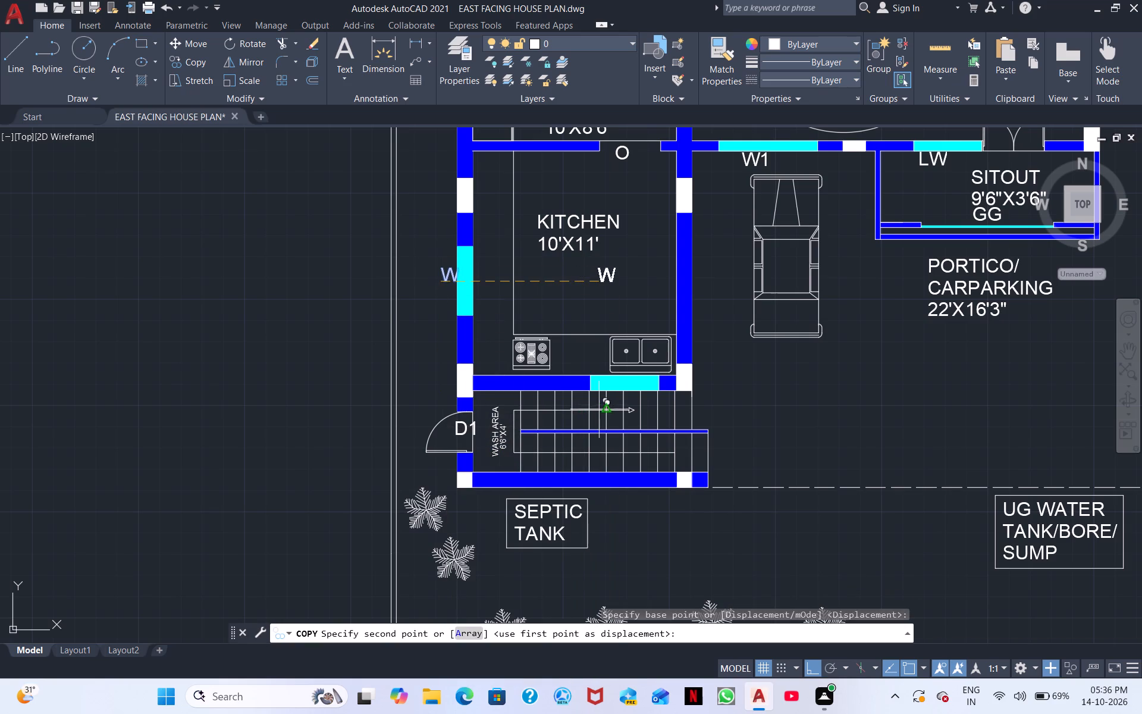
click(811, 664)
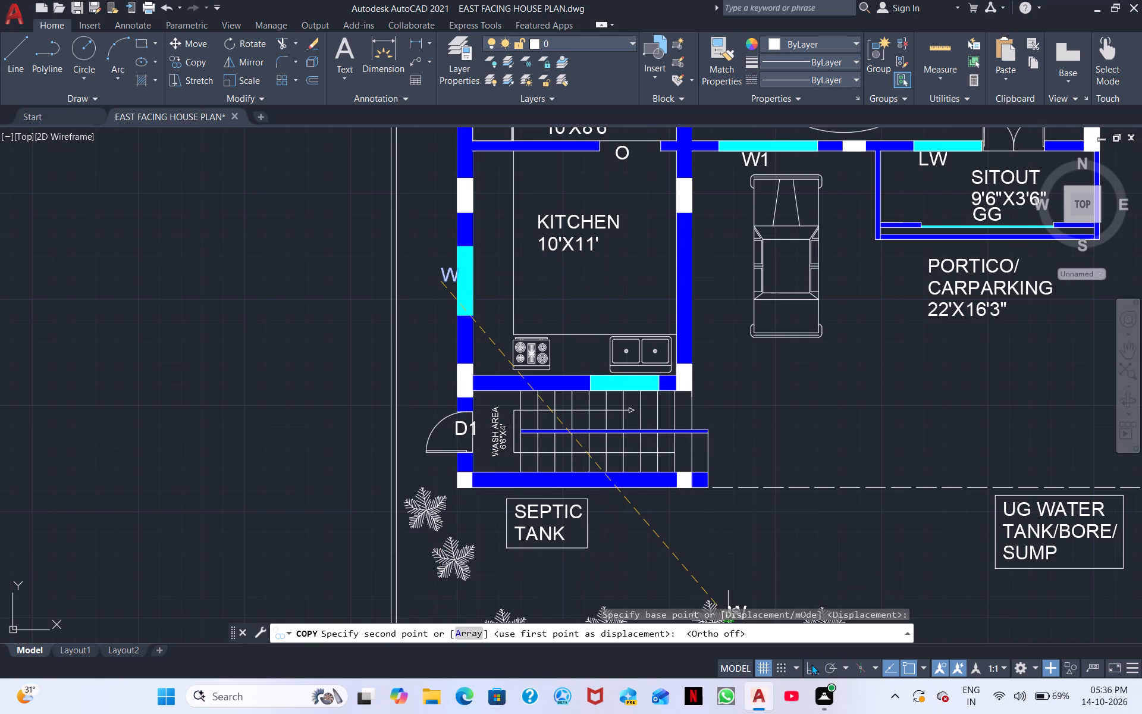
scroll(595, 483, up, 3)
middle_drag(564, 250, 530, 566)
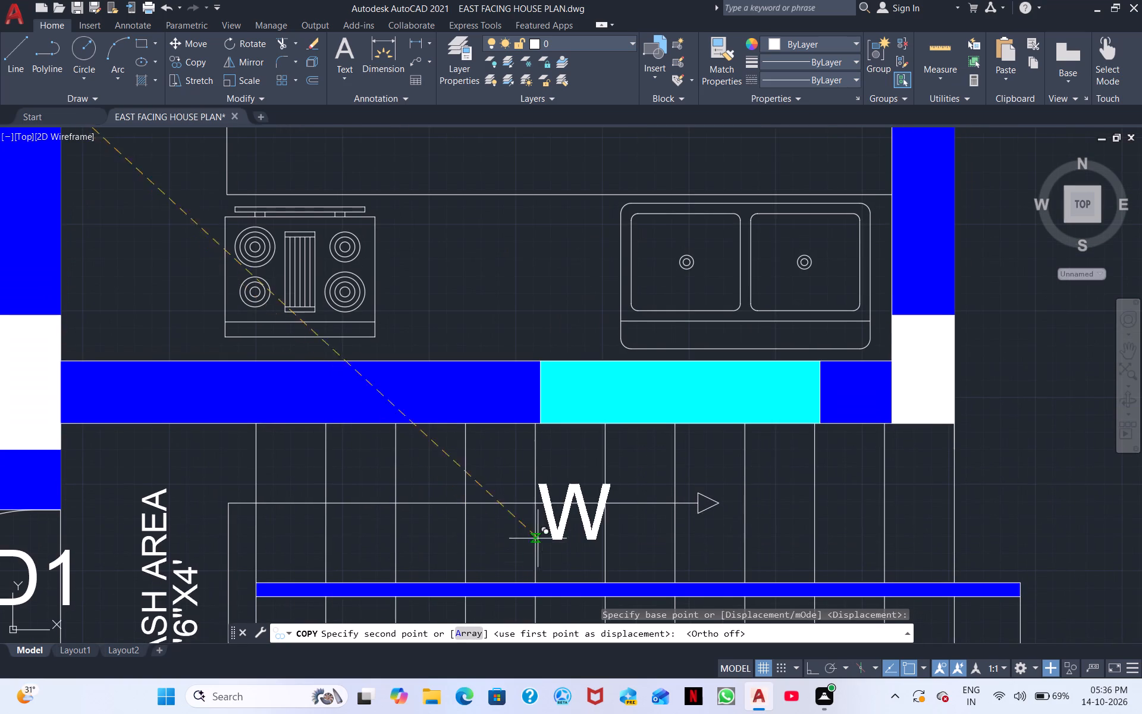
click(534, 496)
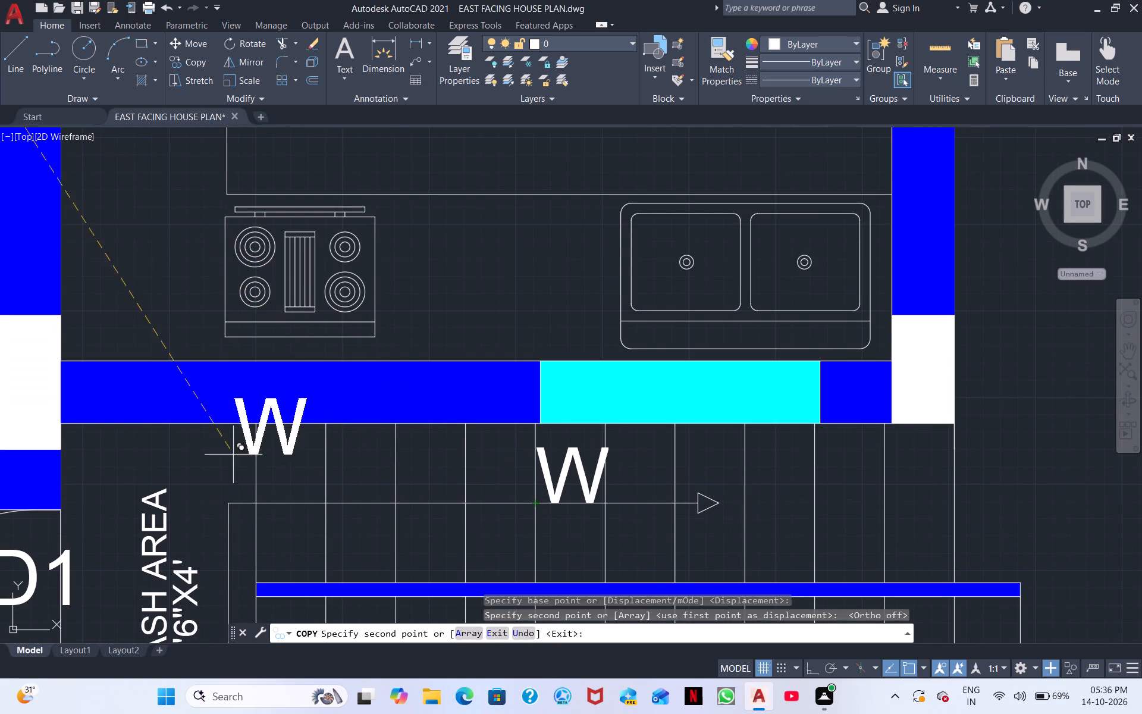
right_click(218, 455)
click(251, 480)
scroll(233, 422, down, 1)
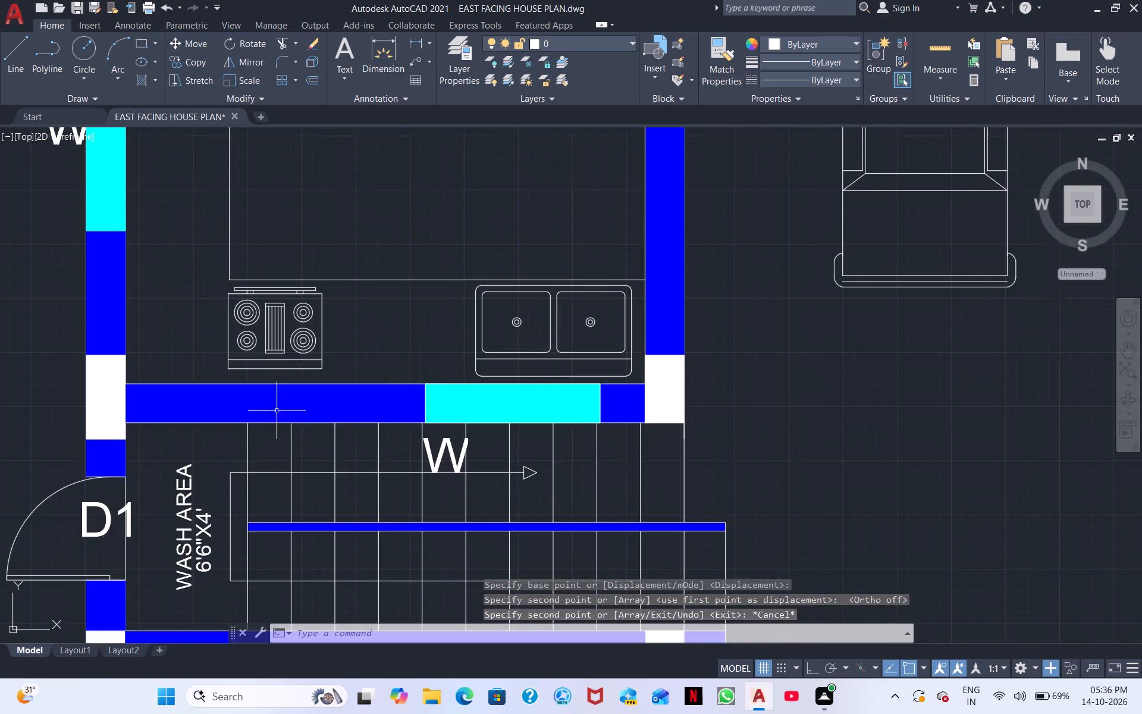
Move the W label of the kitchen's west window slightly west, clear of the wall.
middle_drag(443, 389, 651, 441)
scroll(516, 403, down, 1)
scroll(387, 315, up, 1)
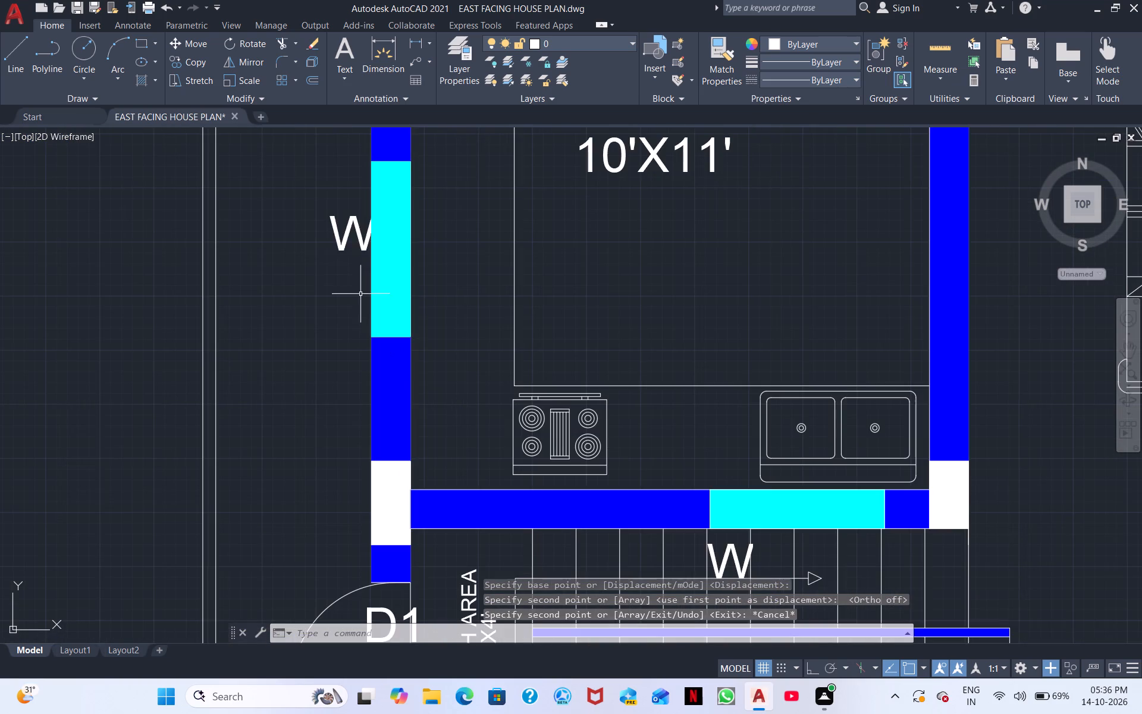
click(345, 248)
click(333, 237)
right_click(333, 237)
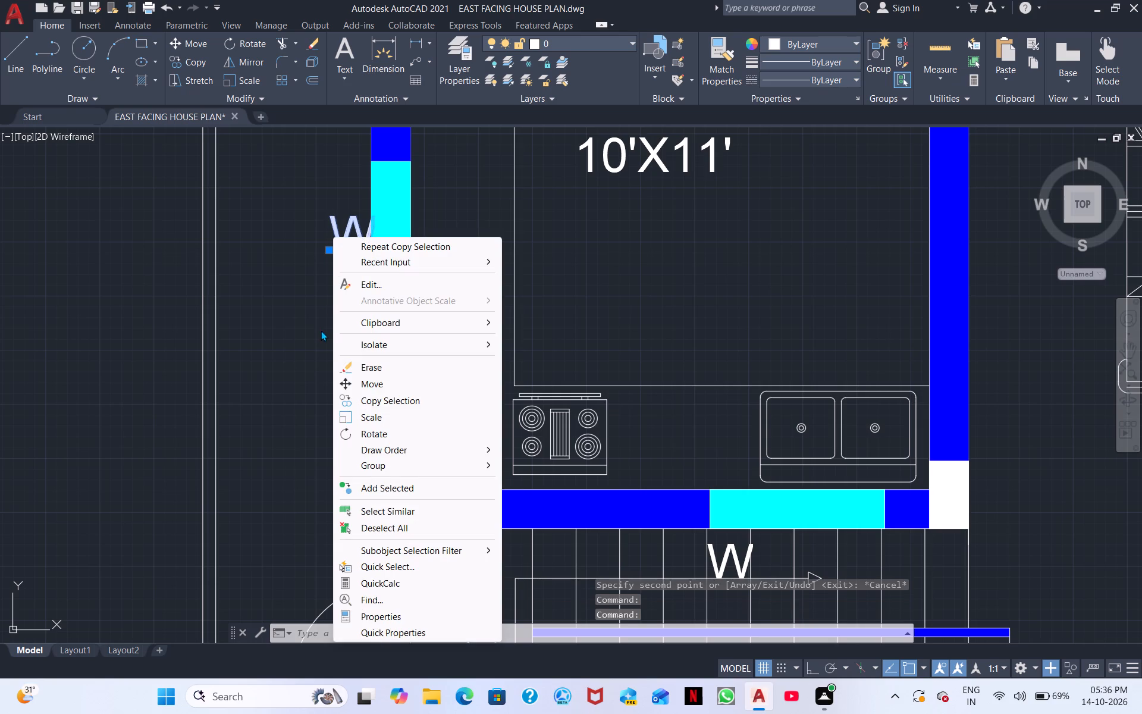
click(376, 383)
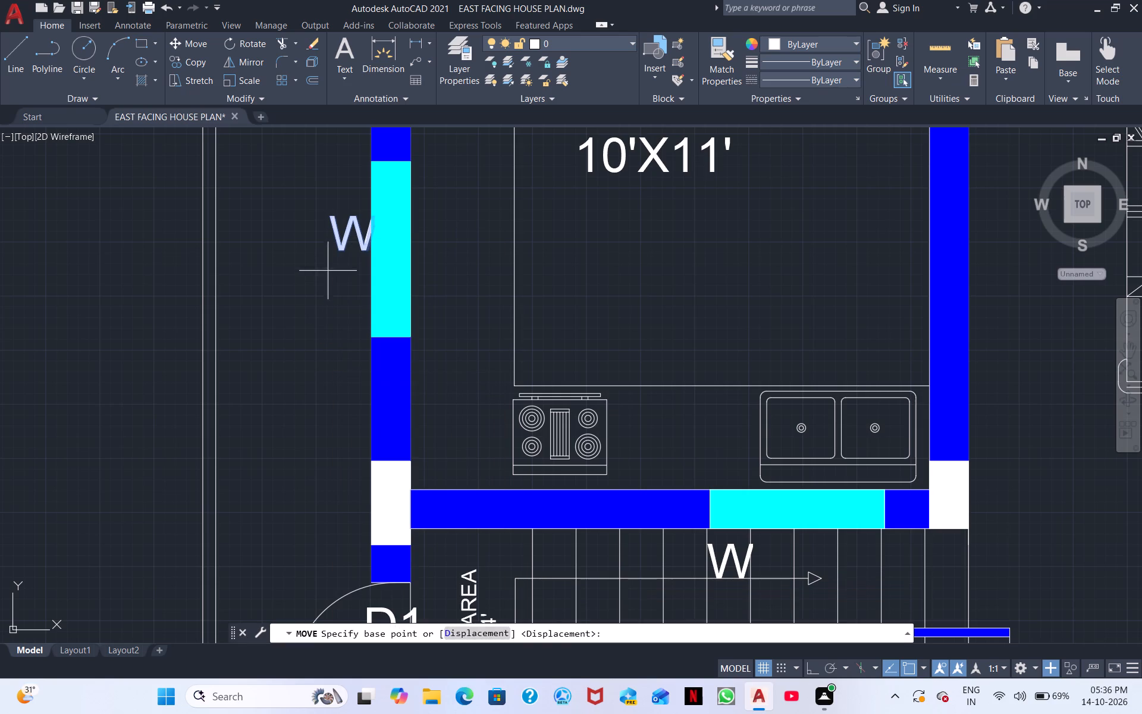
click(343, 248)
click(328, 248)
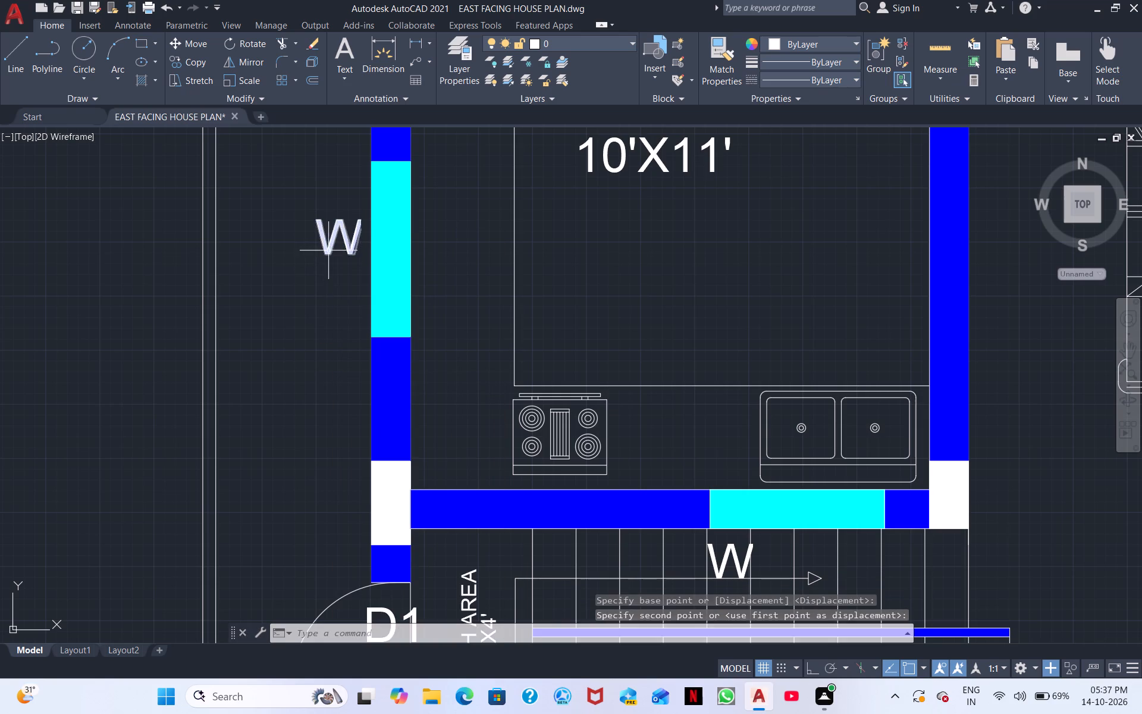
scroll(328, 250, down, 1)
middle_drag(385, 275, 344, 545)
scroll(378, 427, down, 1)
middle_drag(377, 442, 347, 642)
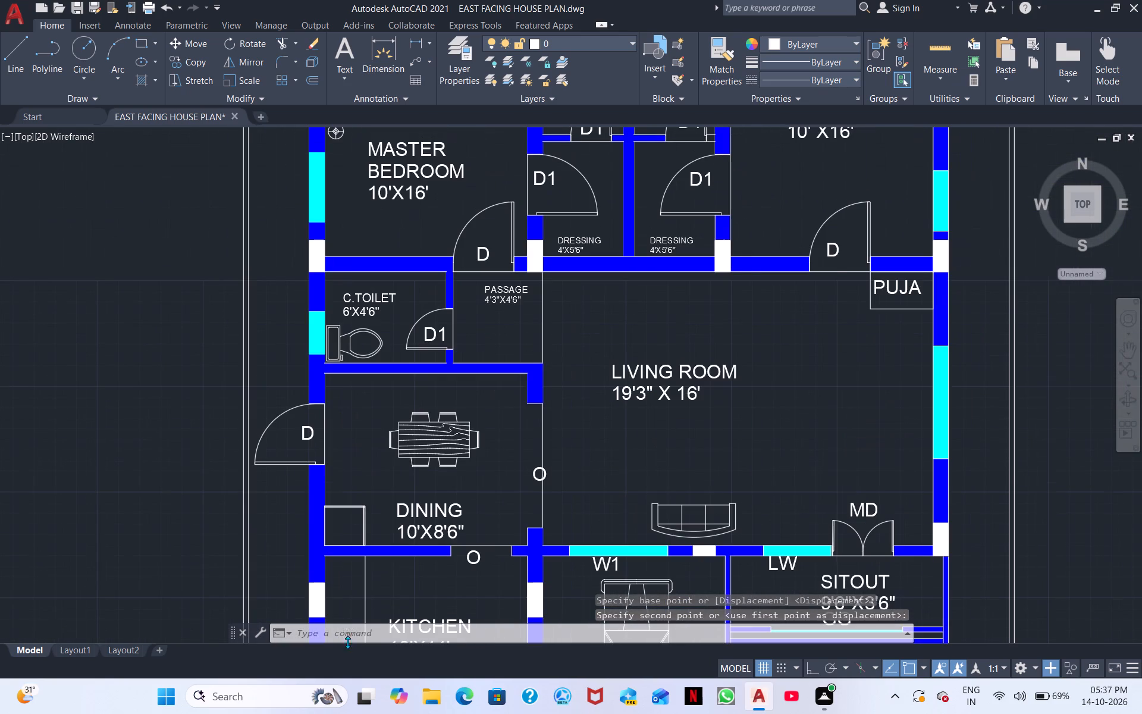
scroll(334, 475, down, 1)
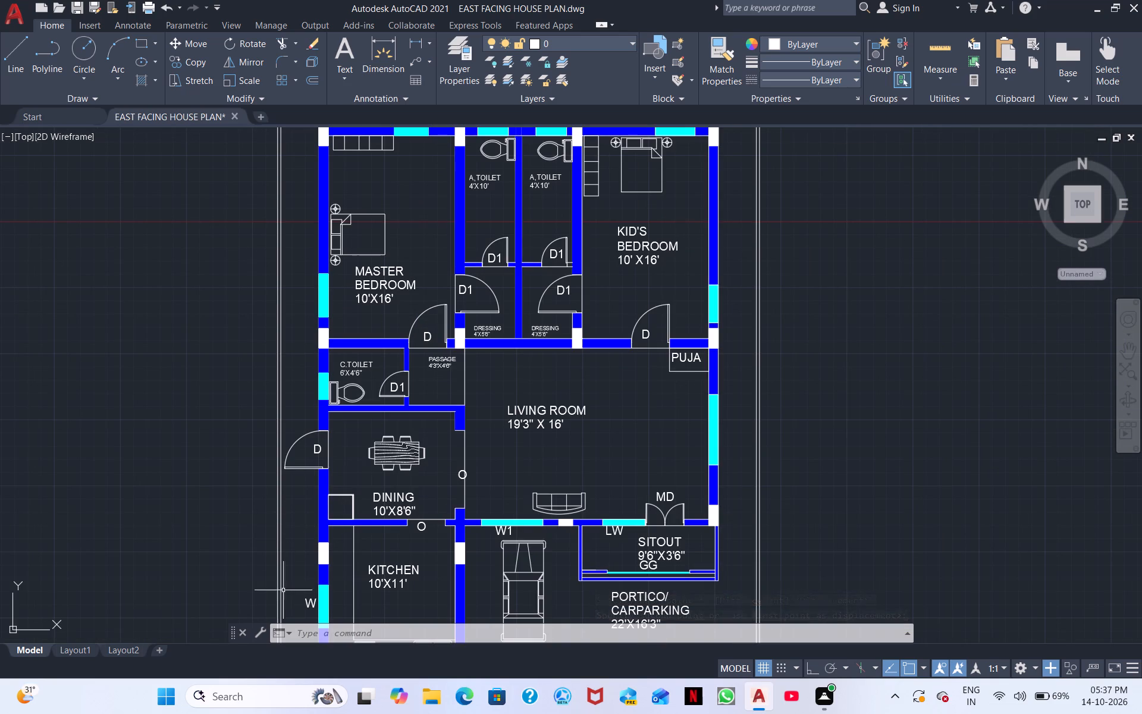
Copy the kitchen's west window W label straight north to the west windows of the master bedroom and C.TOILET.
click(310, 608)
right_click(310, 607)
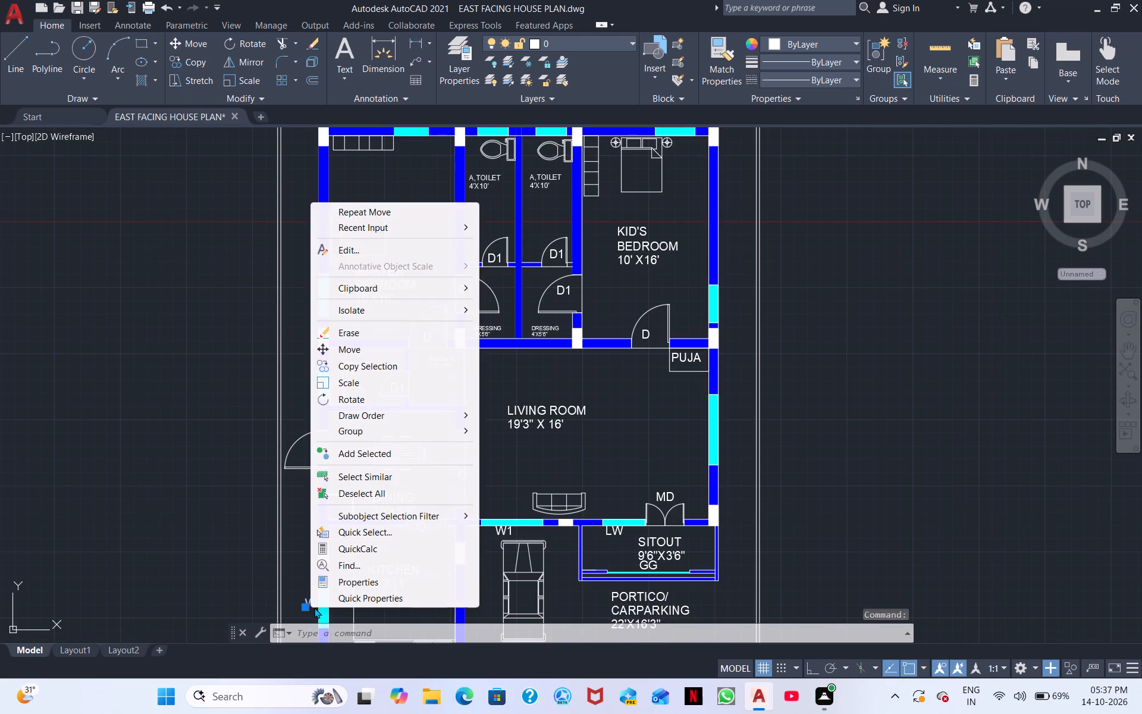
click(376, 368)
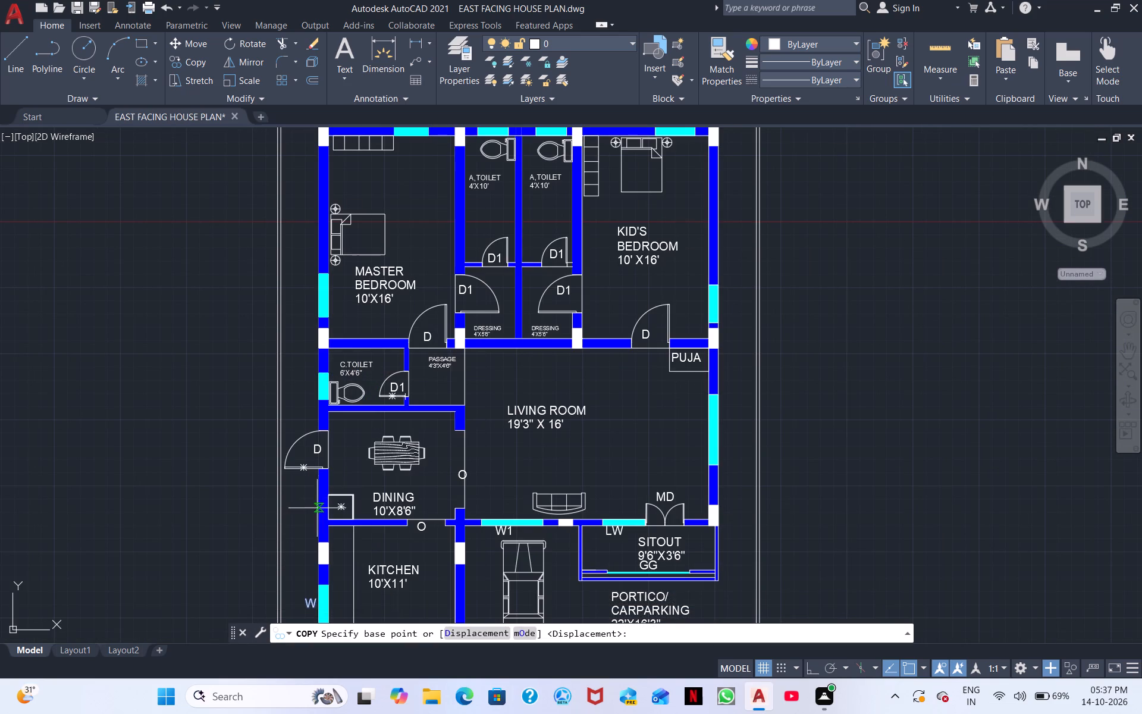
click(806, 668)
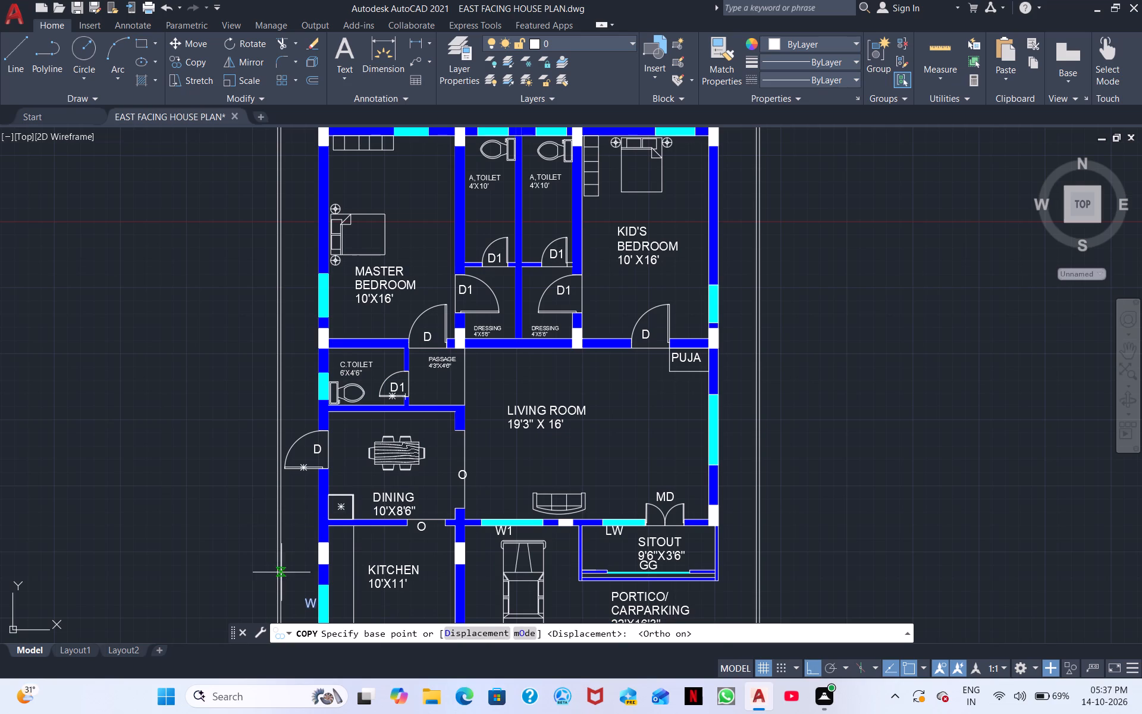
click(310, 606)
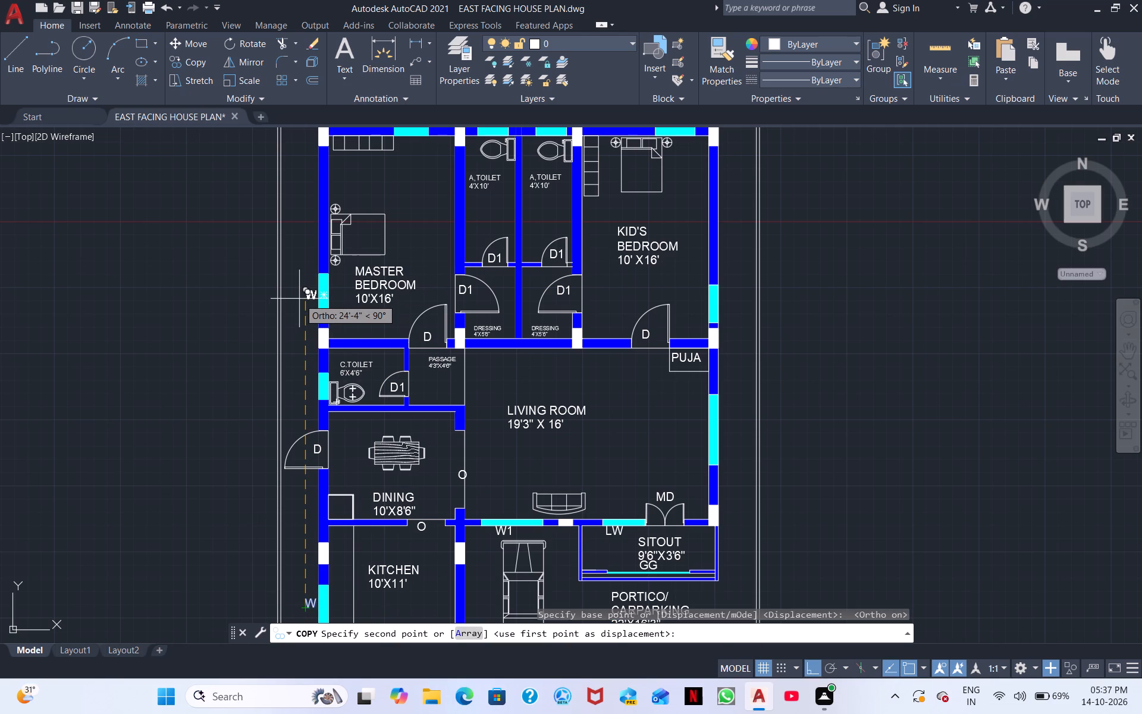
click(299, 299)
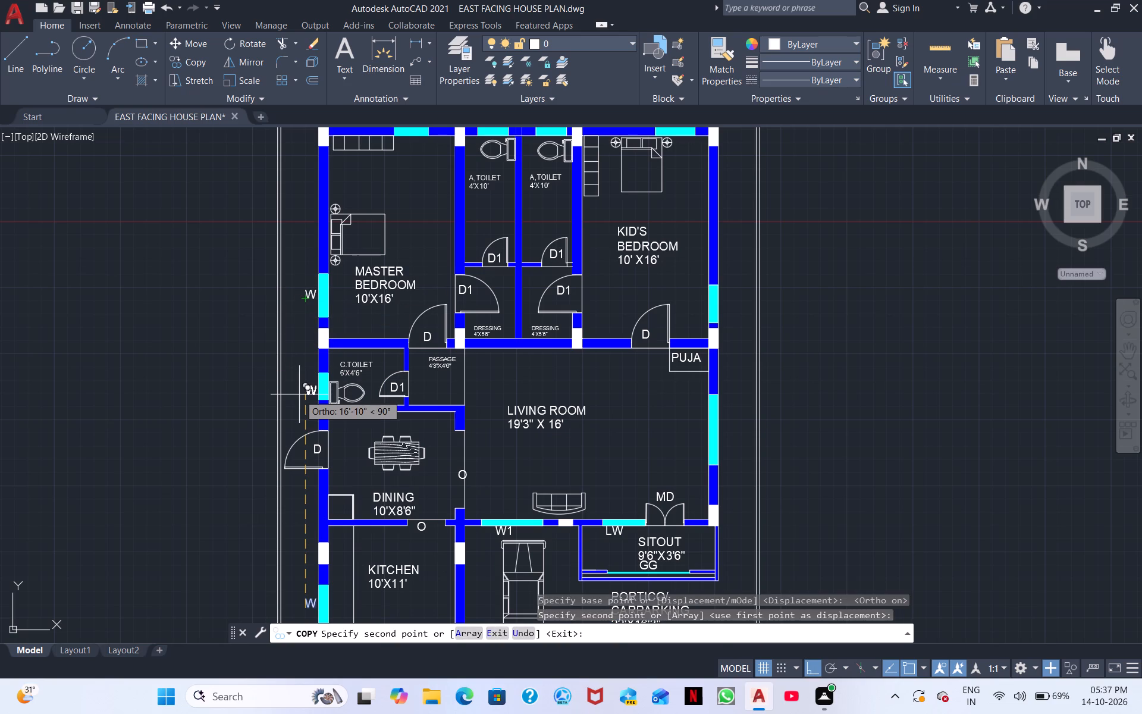
click(299, 394)
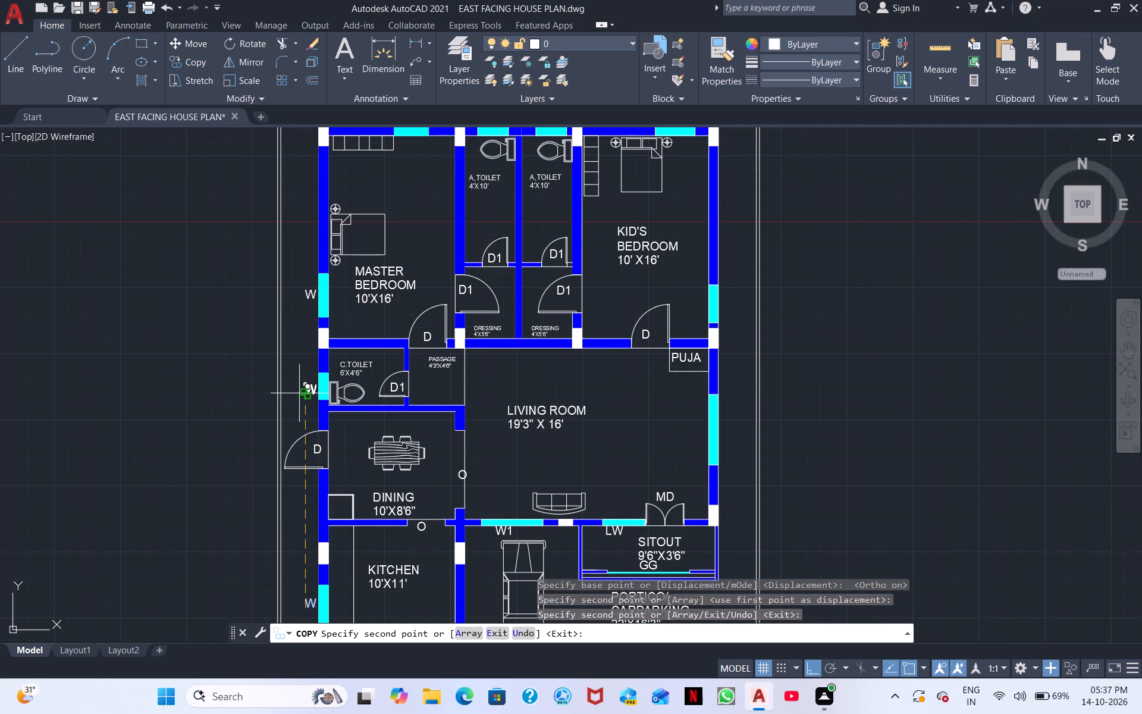
key(Escape)
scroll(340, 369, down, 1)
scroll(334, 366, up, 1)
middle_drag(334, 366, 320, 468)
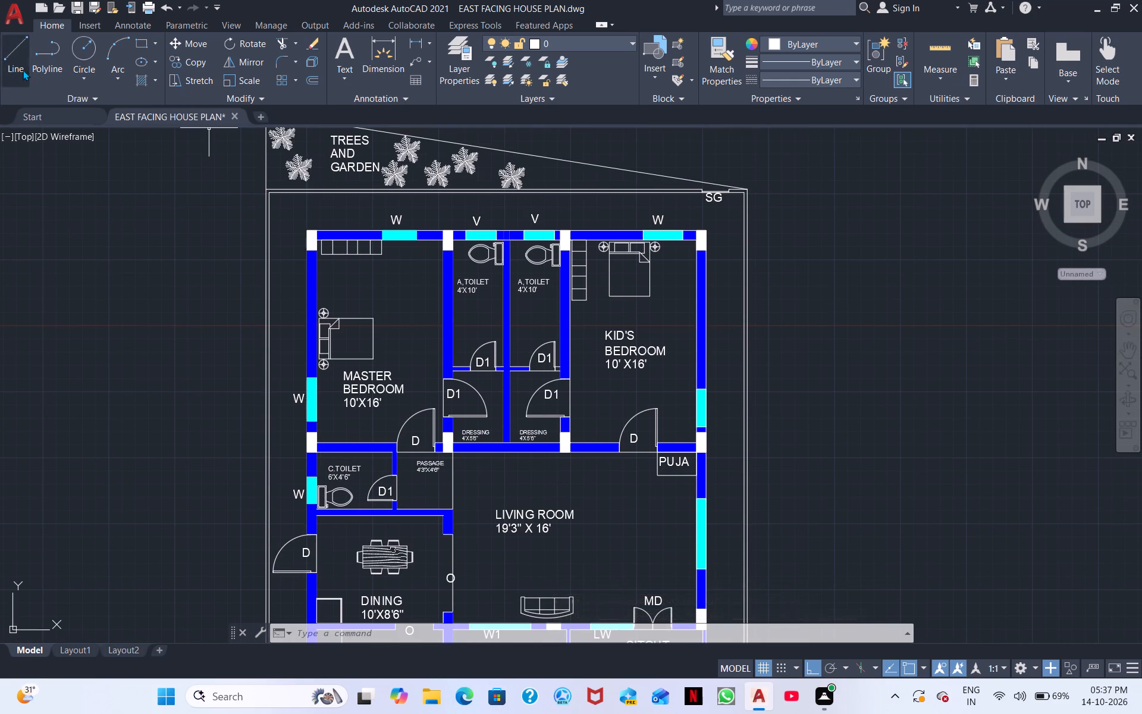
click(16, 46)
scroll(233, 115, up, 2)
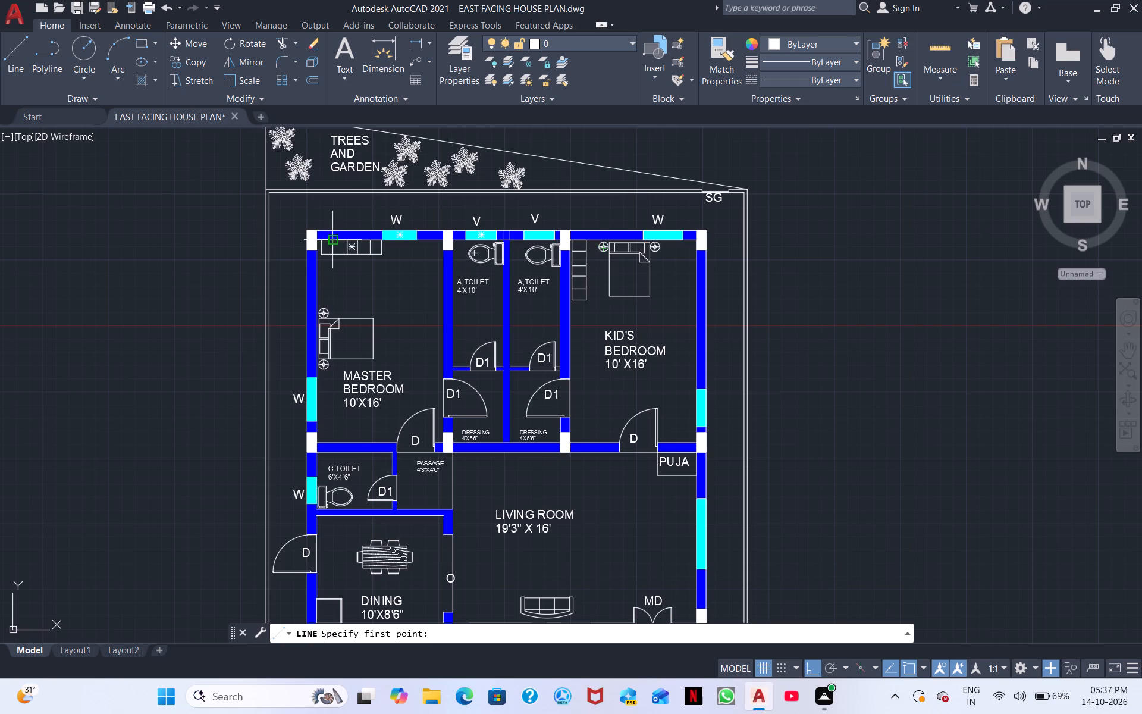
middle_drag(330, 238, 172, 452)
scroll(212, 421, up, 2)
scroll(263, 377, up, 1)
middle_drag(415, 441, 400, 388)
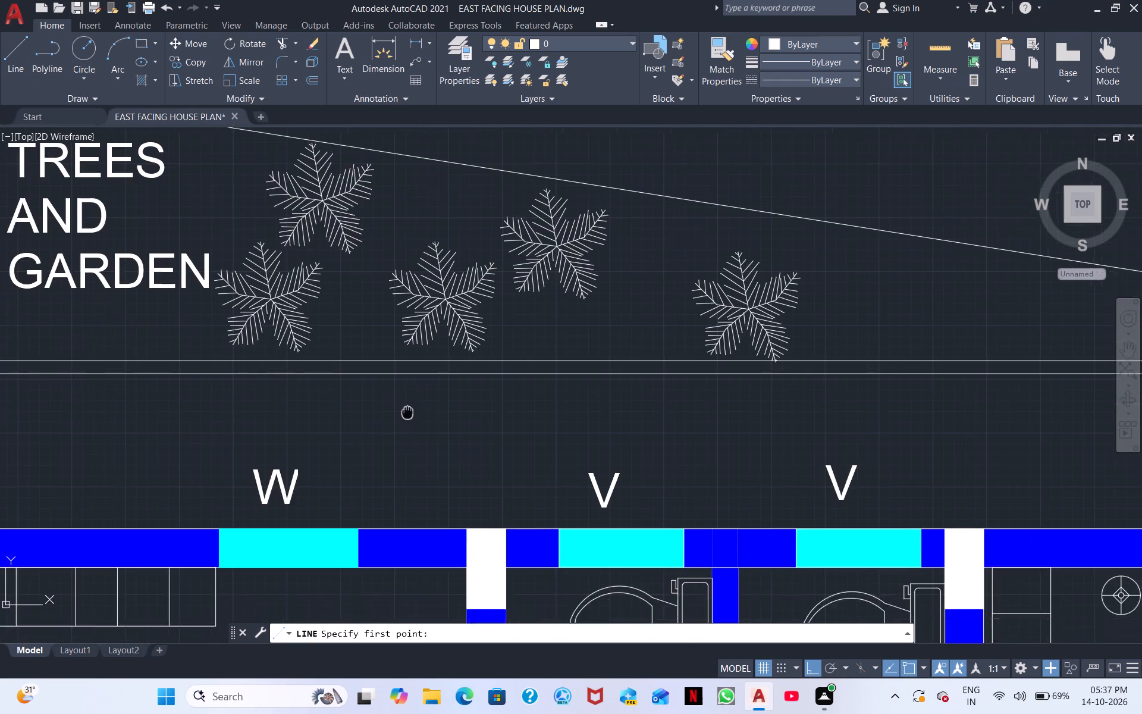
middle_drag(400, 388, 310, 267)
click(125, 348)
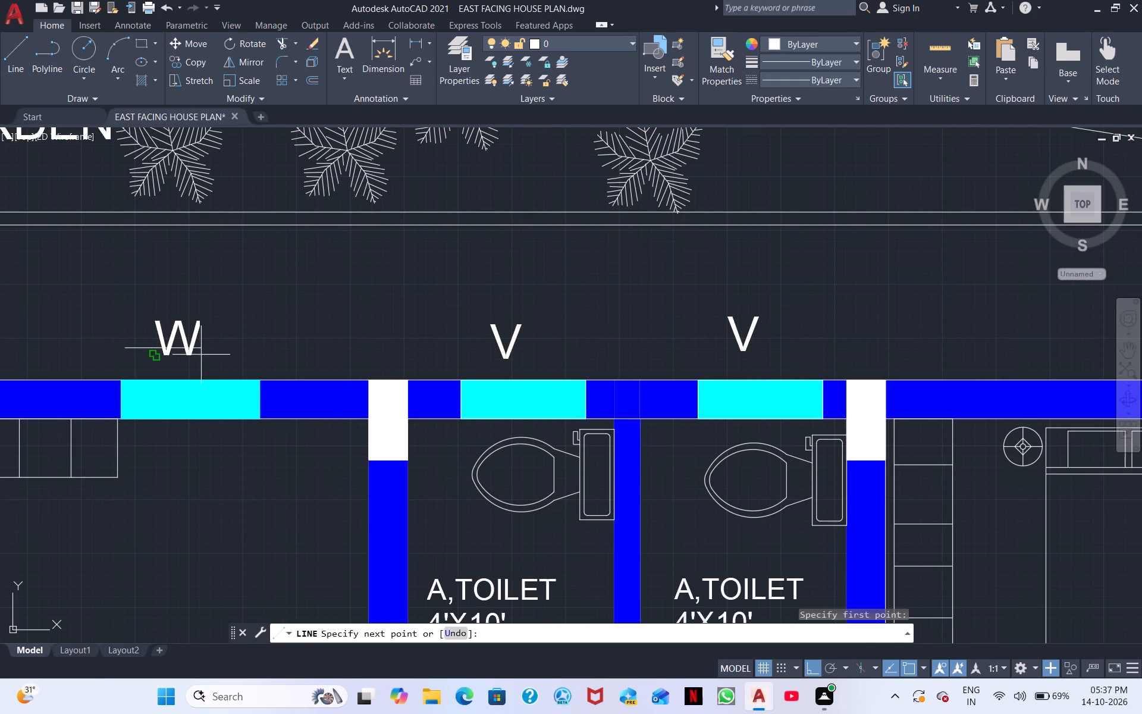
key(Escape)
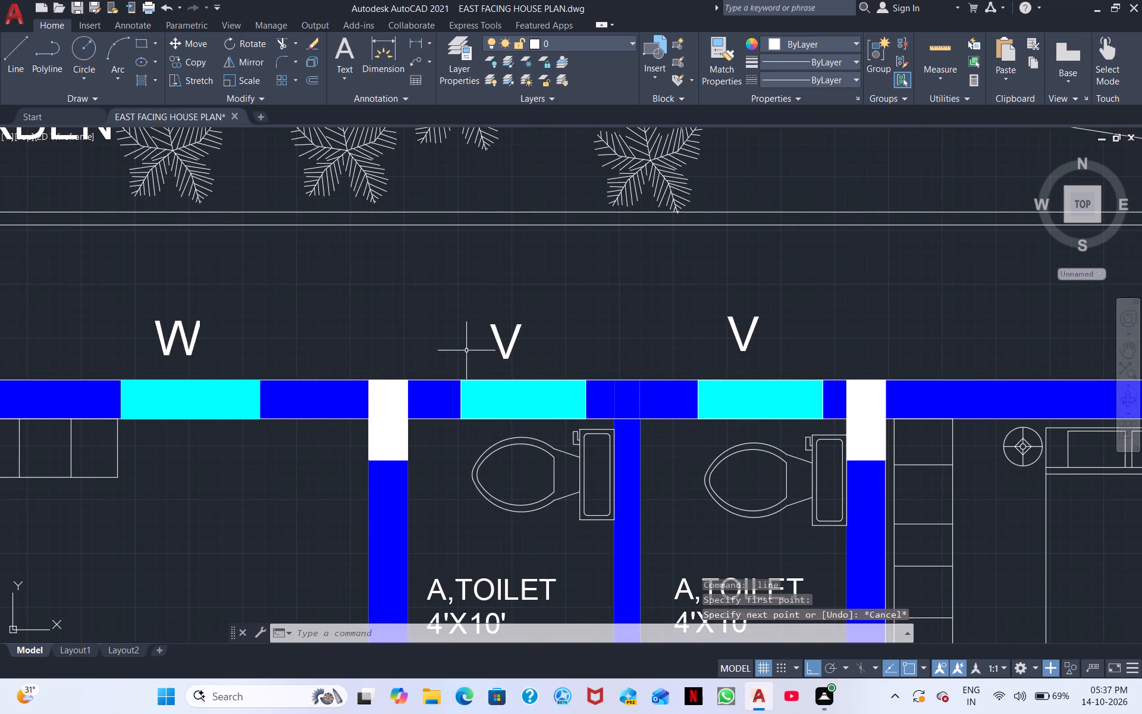
Draw a horizontal guide line just below the north window labels, from the master bedroom's W to past the kid's bedroom's W.
click(6, 51)
middle_drag(167, 240, 93, 114)
scroll(136, 190, up, 2)
middle_drag(193, 244, 194, 233)
scroll(200, 246, down, 1)
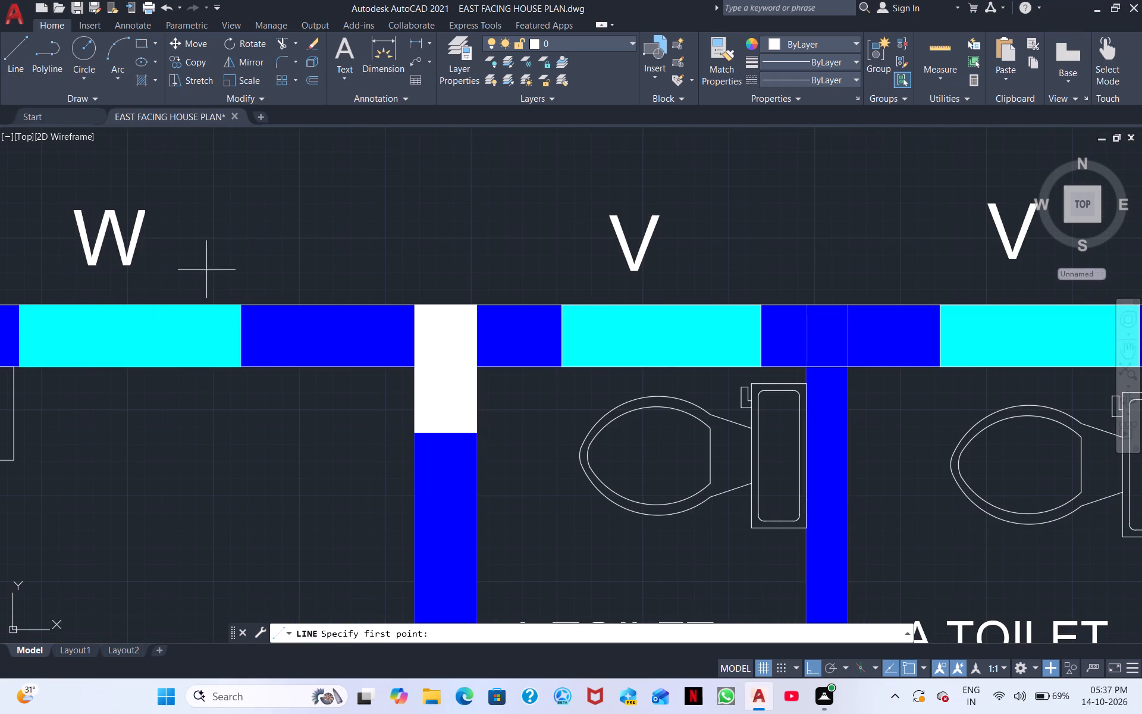
scroll(212, 267, down, 2)
scroll(212, 267, up, 1)
click(117, 273)
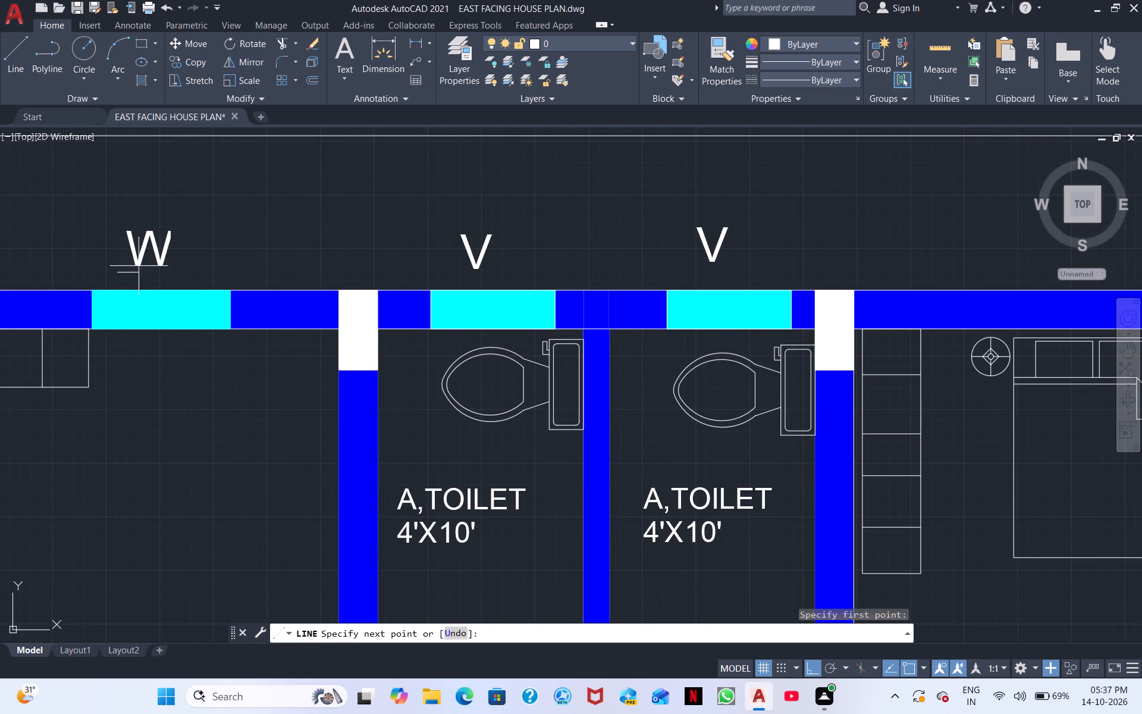
middle_drag(933, 267, 393, 284)
click(812, 293)
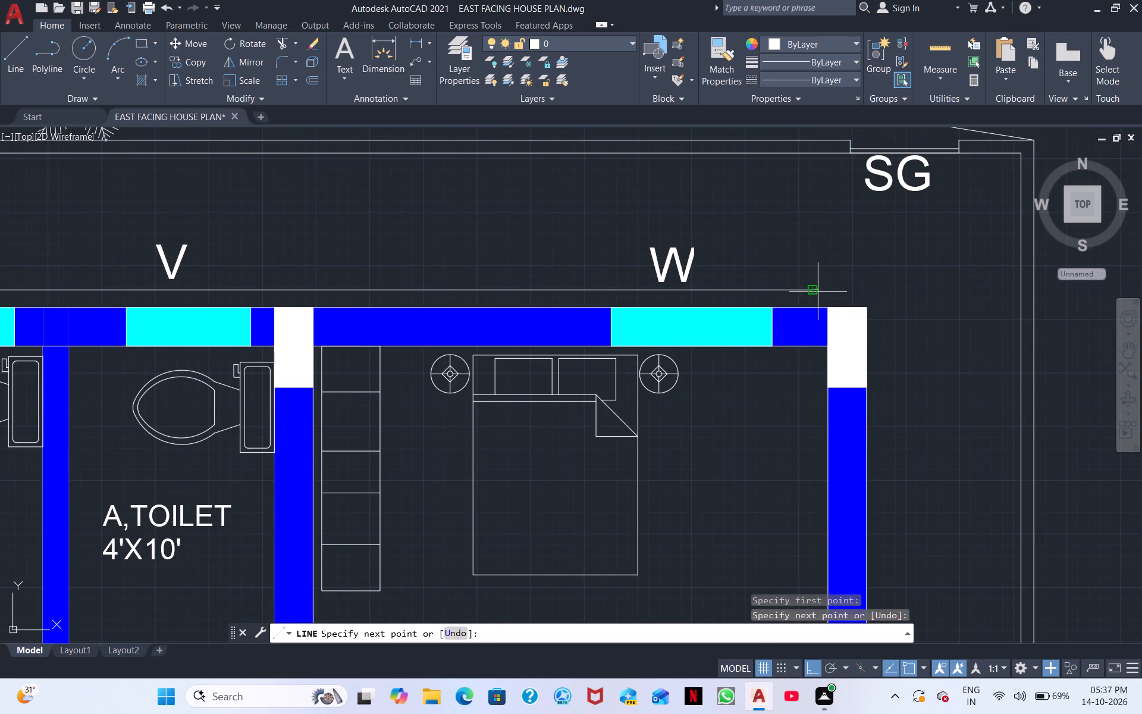
key(Escape)
Move the W label of the kid's bedroom's north window straight south so its base sits on the guide line.
scroll(738, 278, down, 1)
click(737, 278)
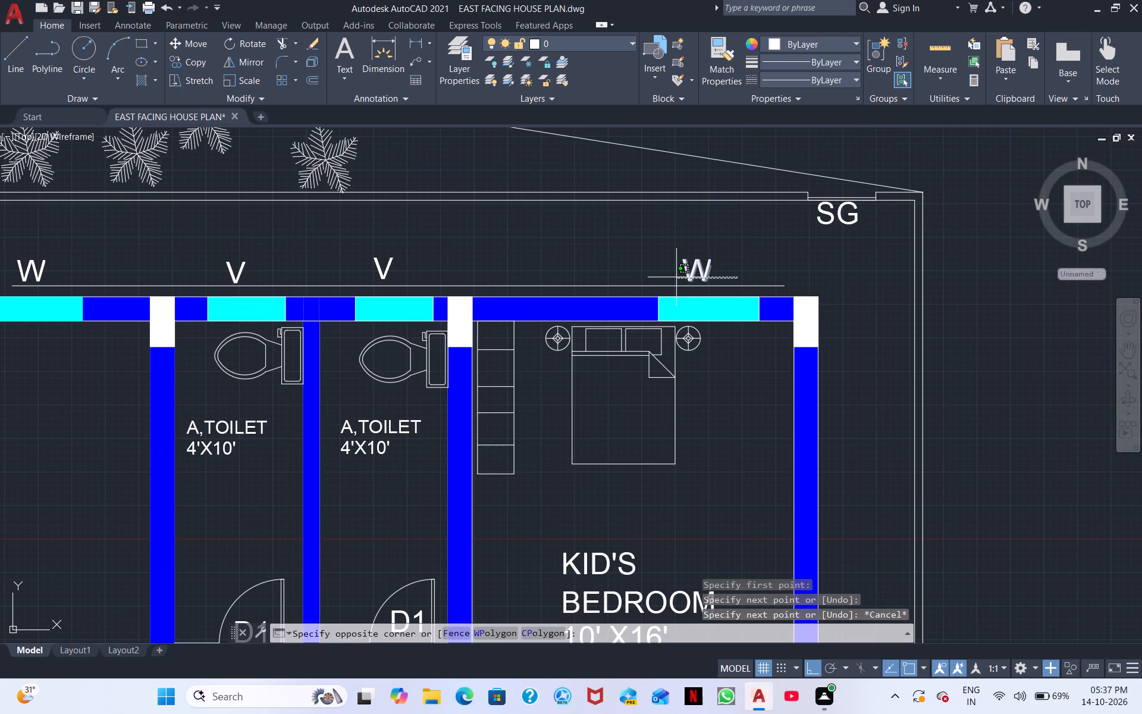
click(665, 256)
right_click(666, 256)
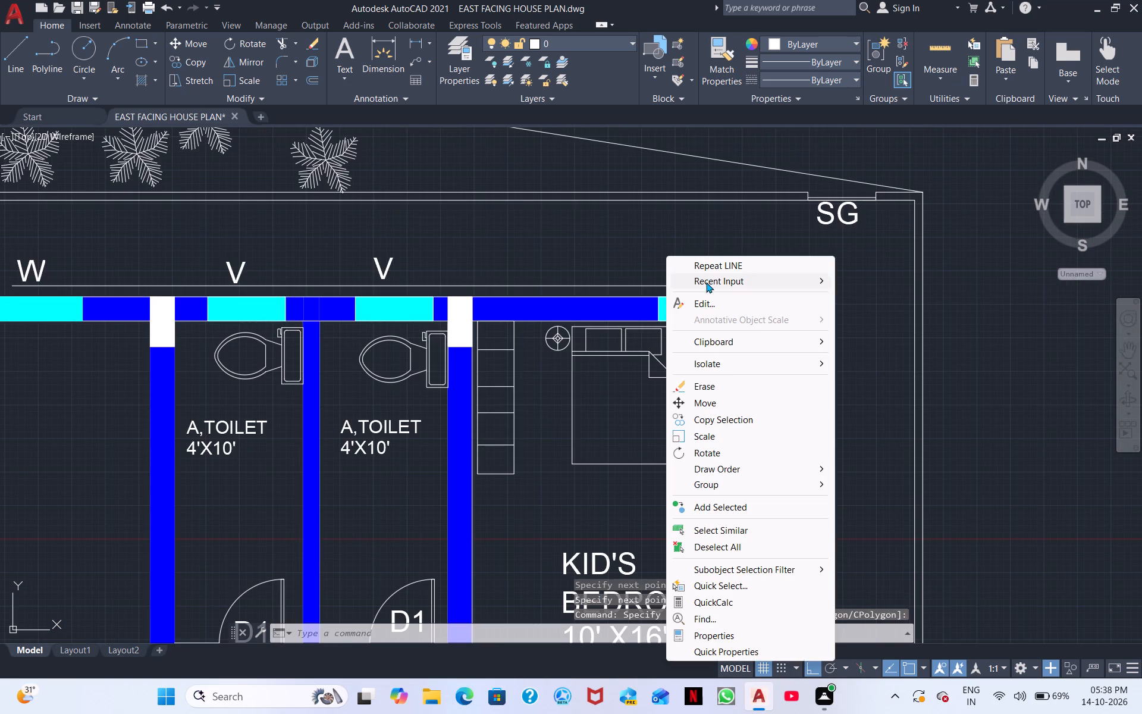
click(730, 409)
scroll(701, 289, up, 3)
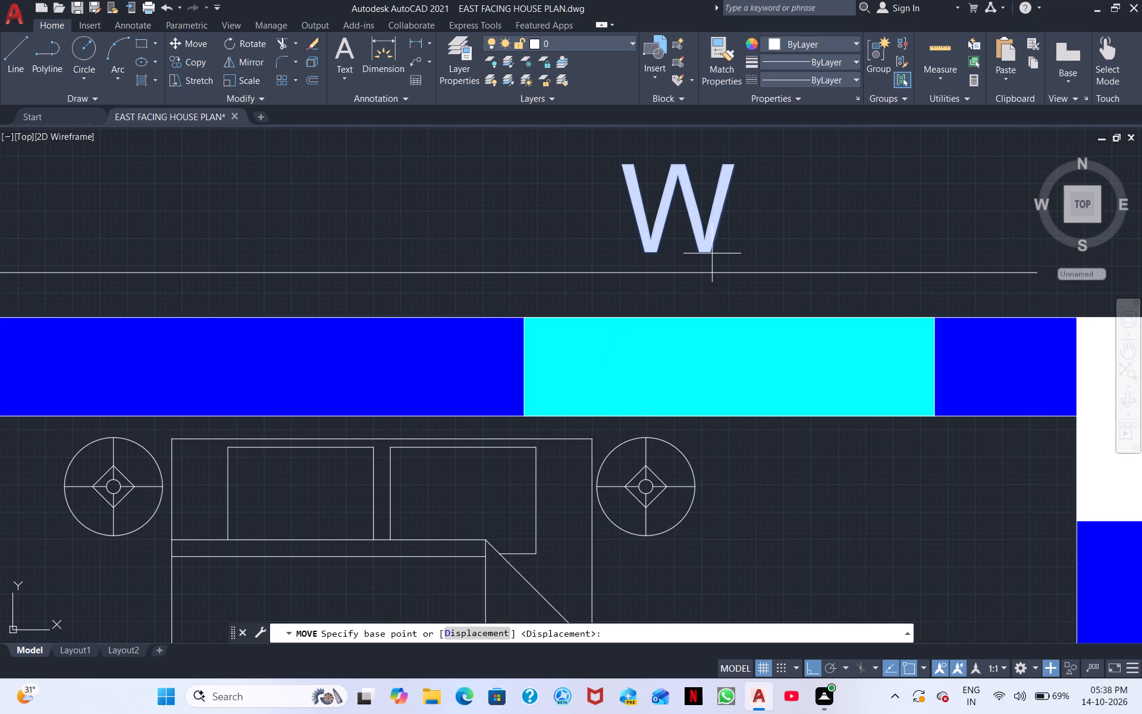
click(711, 250)
click(707, 272)
Move the V label of the east attached toilet's ventilator straight south onto the guide line.
scroll(510, 272, down, 1)
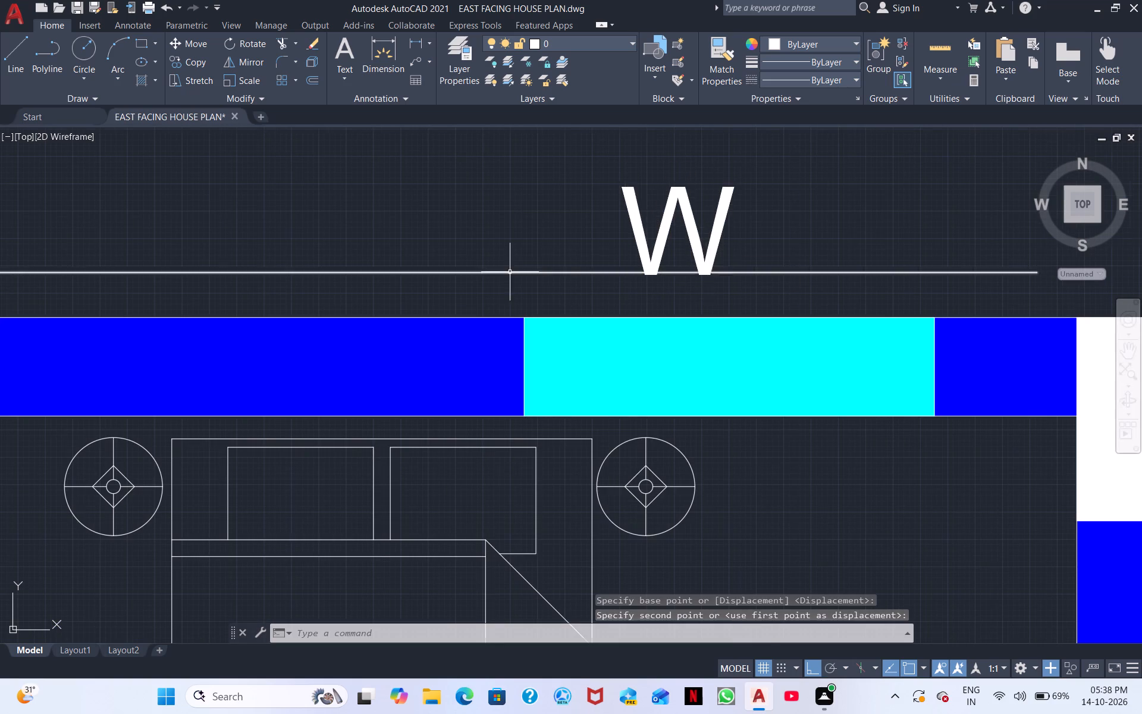
scroll(510, 272, down, 1)
middle_drag(285, 250, 688, 232)
click(478, 230)
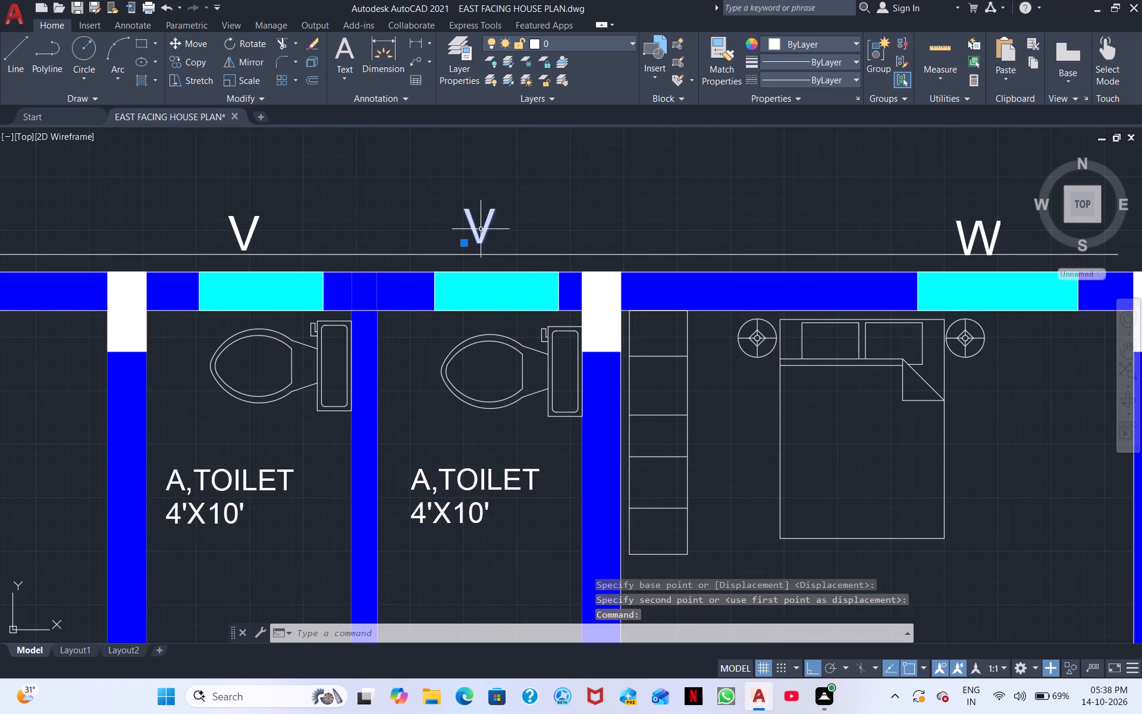
right_click(457, 204)
click(512, 349)
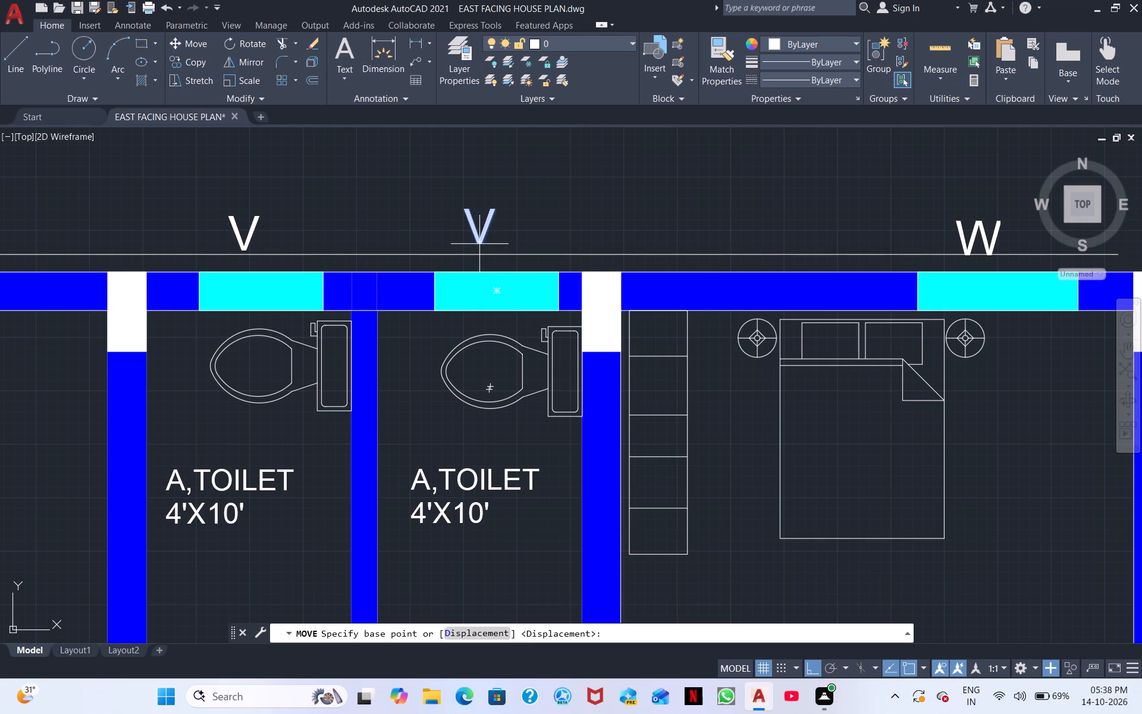
click(479, 244)
click(482, 254)
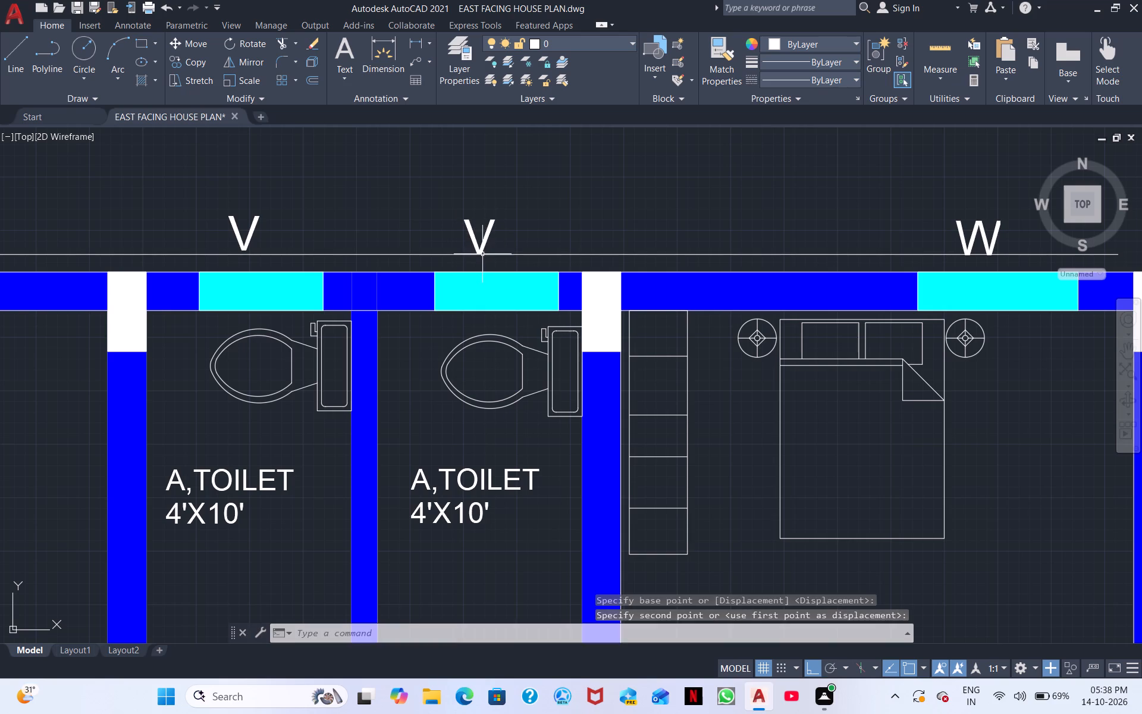
Move the V label of the west attached toilet's ventilator straight south onto the guide line.
middle_drag(407, 257, 647, 248)
click(518, 234)
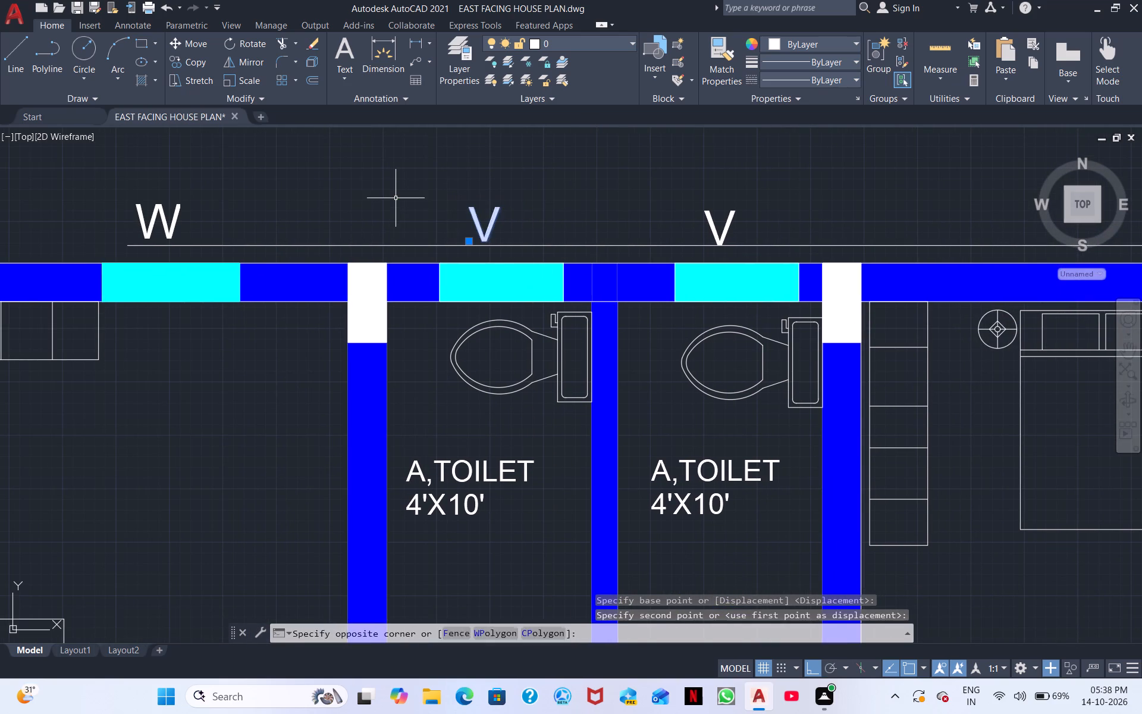
click(396, 198)
right_click(396, 198)
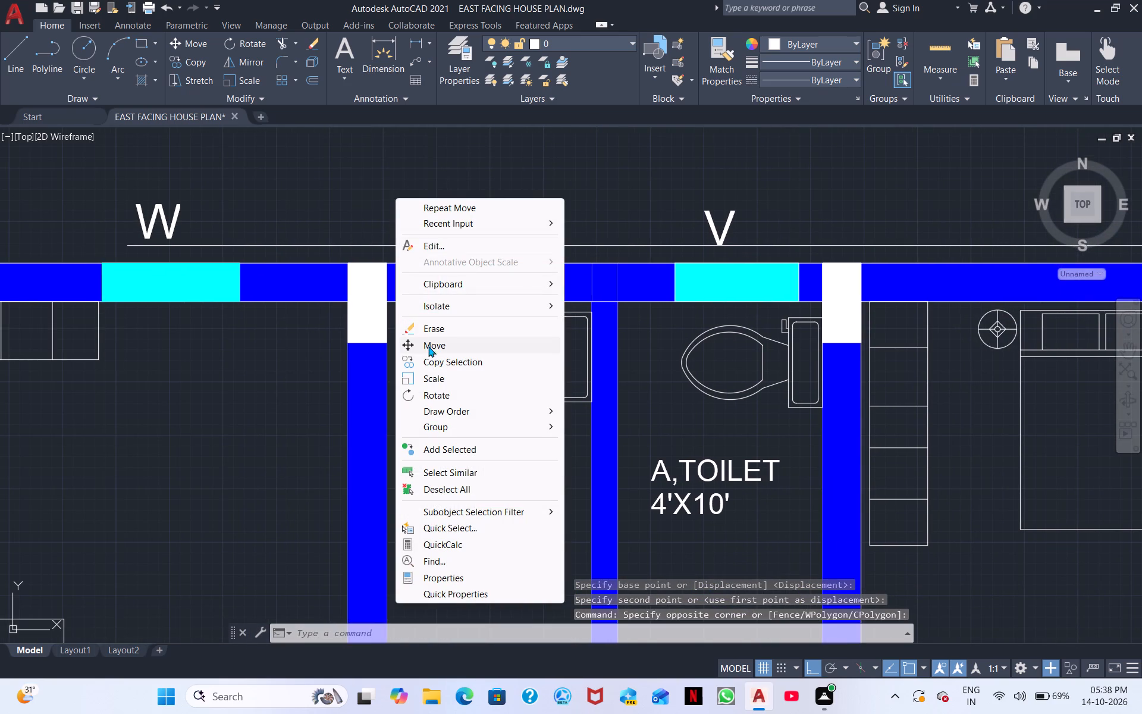
click(428, 346)
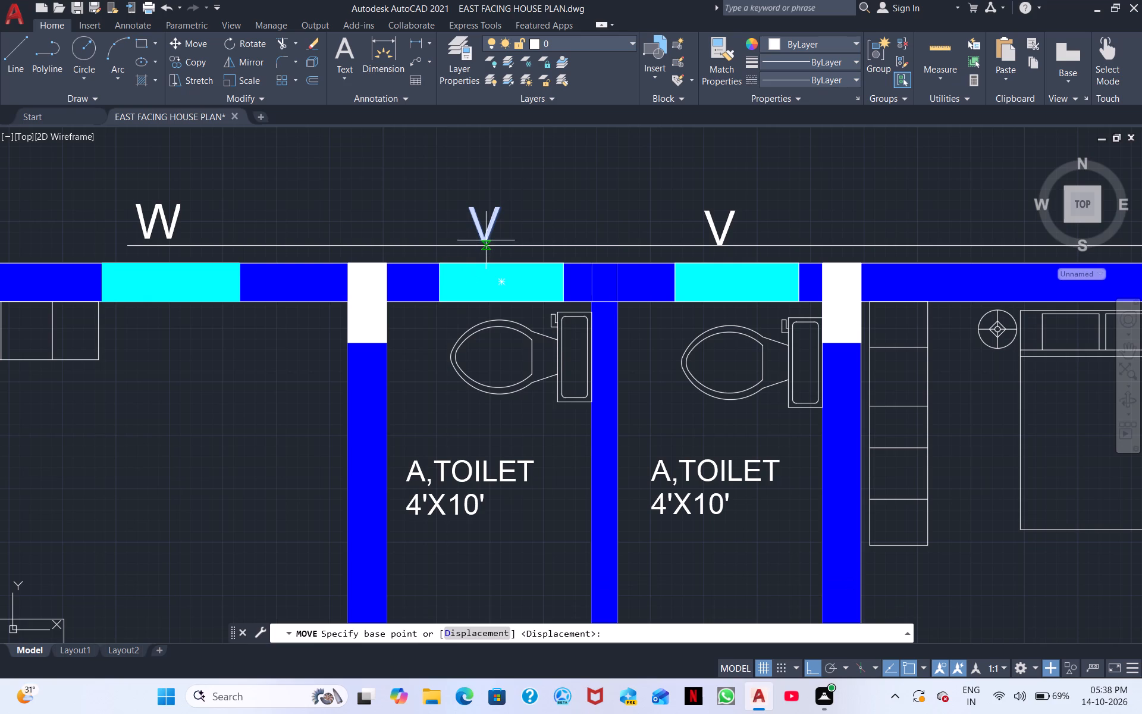
scroll(485, 240, up, 3)
click(475, 243)
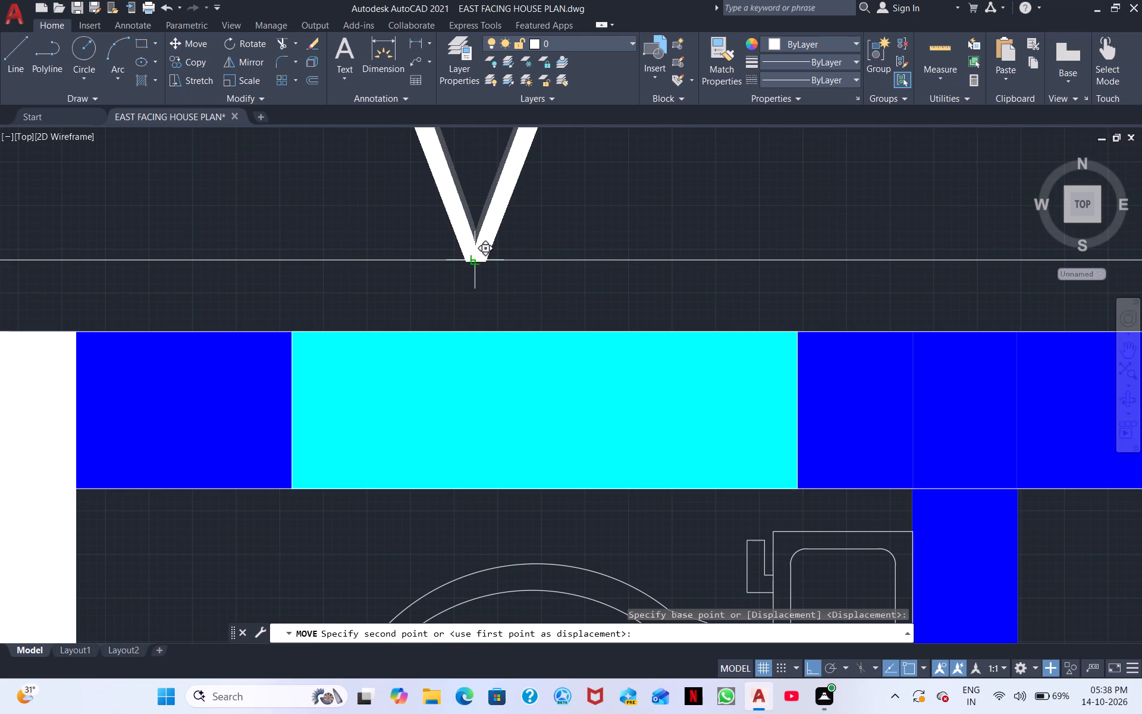
click(479, 258)
Move the W label of the master bedroom's north window straight south onto the guide line.
scroll(347, 271, down, 2)
middle_drag(151, 220, 568, 230)
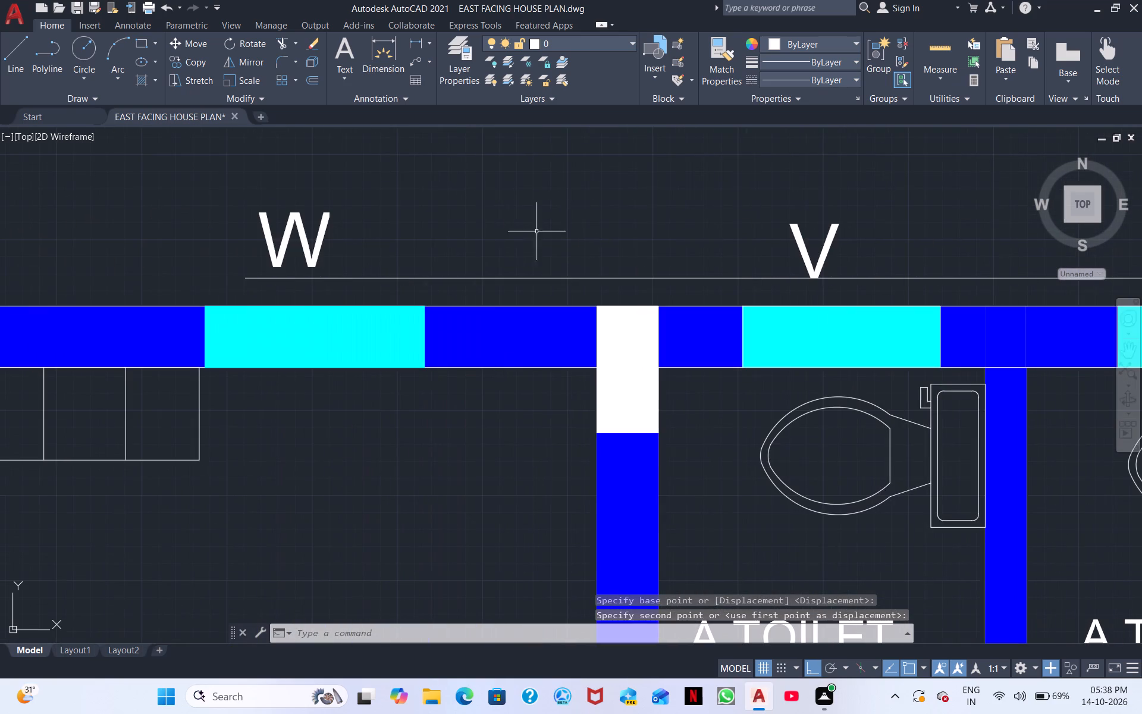
click(284, 242)
click(332, 249)
drag(332, 255, 302, 248)
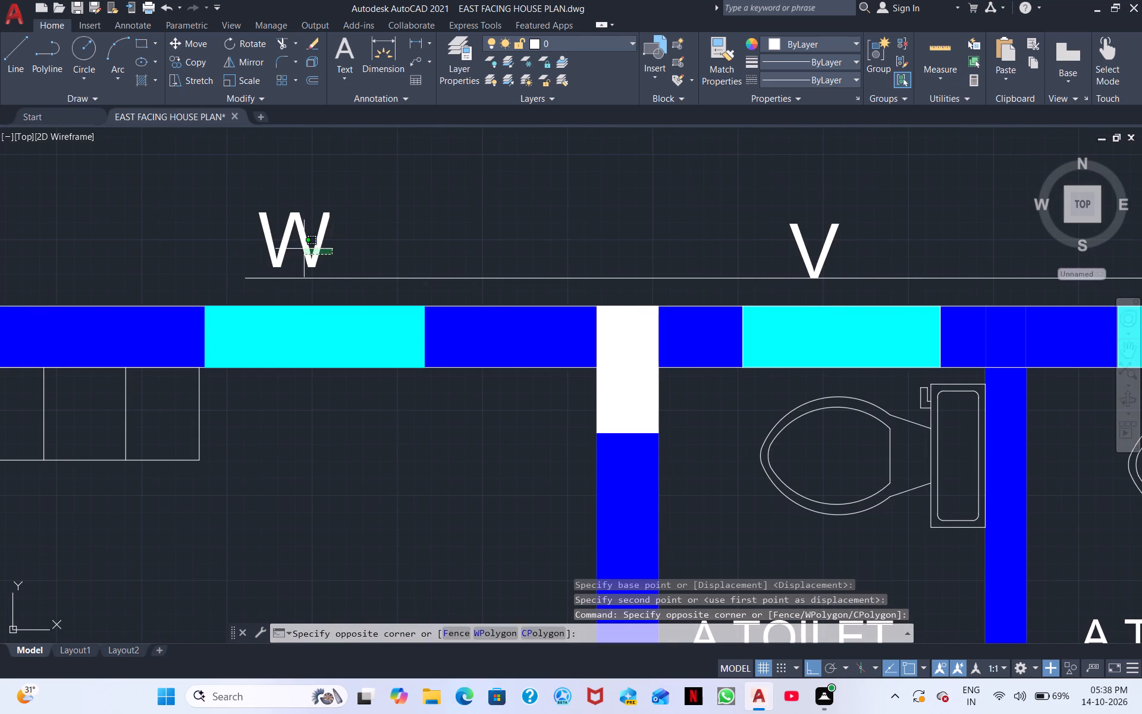
drag(302, 248, 289, 245)
click(268, 228)
right_click(268, 228)
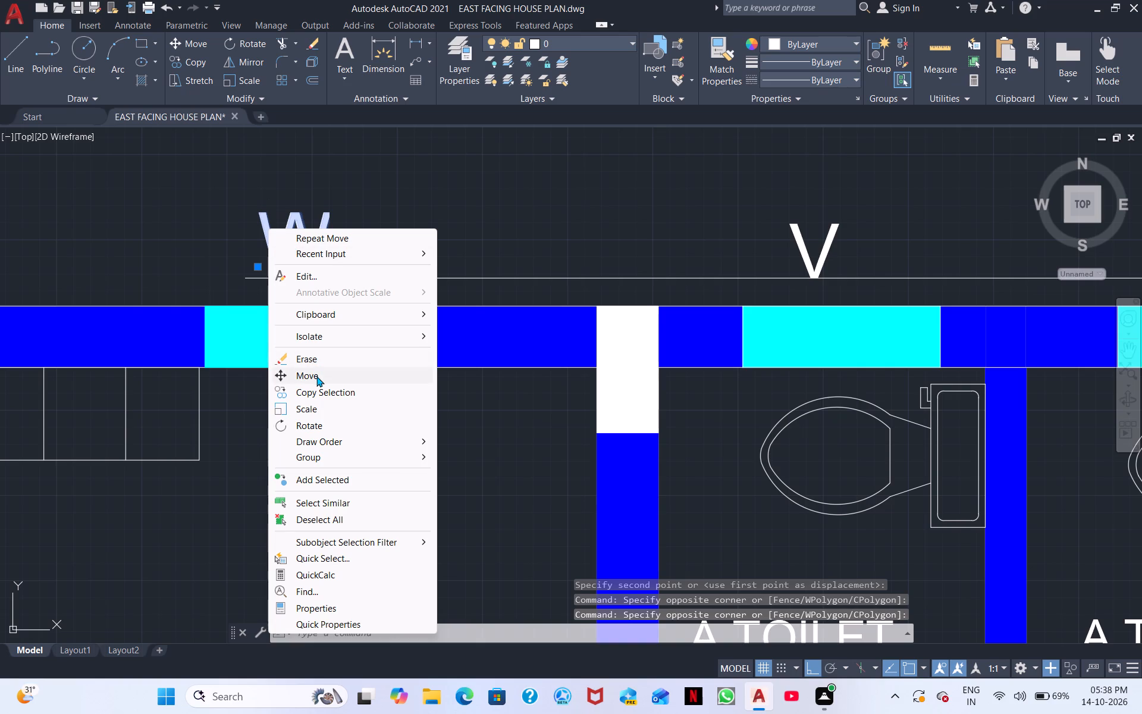
click(316, 376)
click(315, 266)
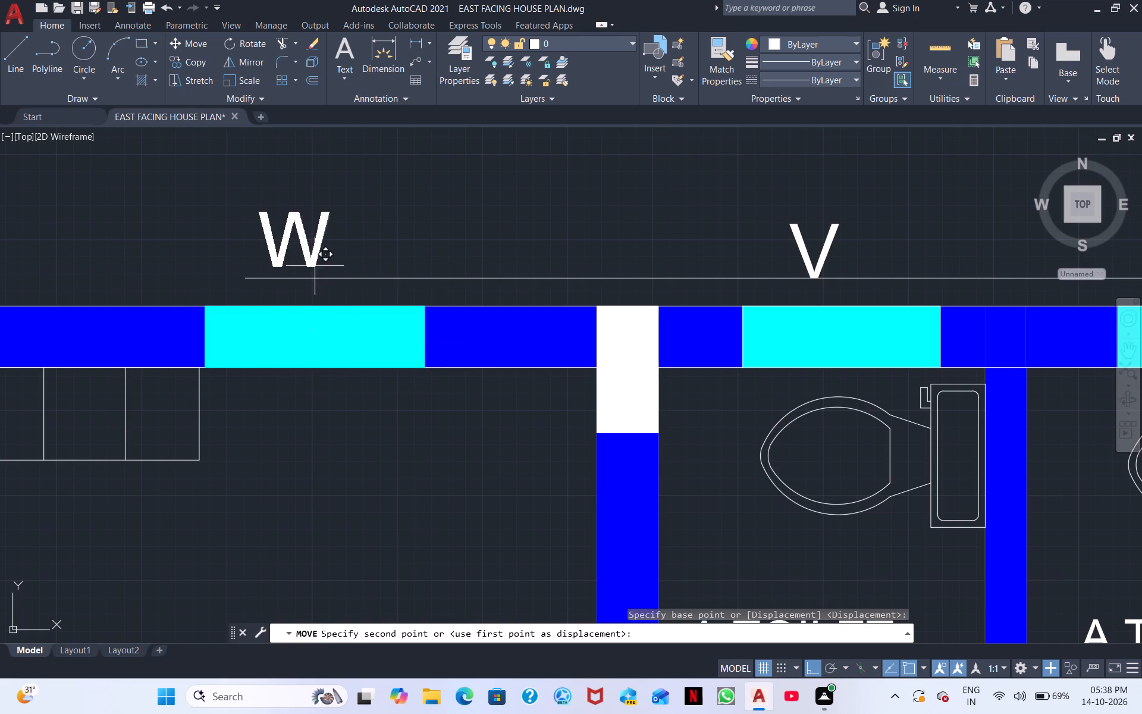
click(313, 278)
Change the W label beside the common toilet's west ventilator to V.
scroll(313, 278, down, 2)
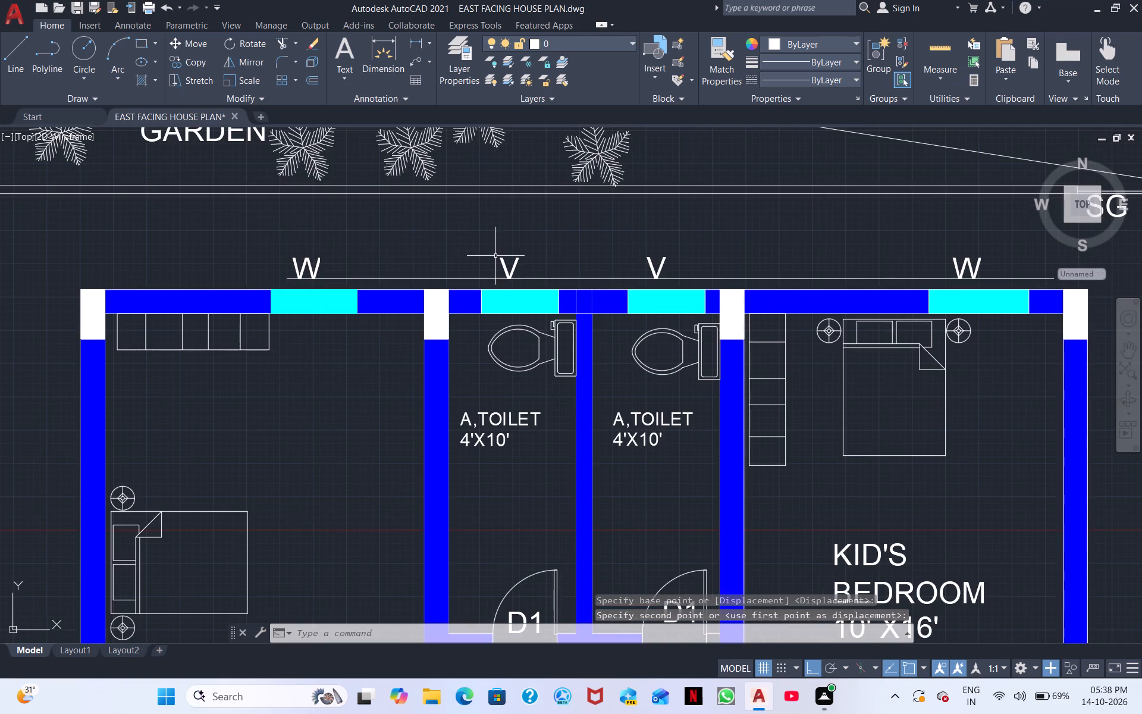
middle_drag(495, 256, 354, 201)
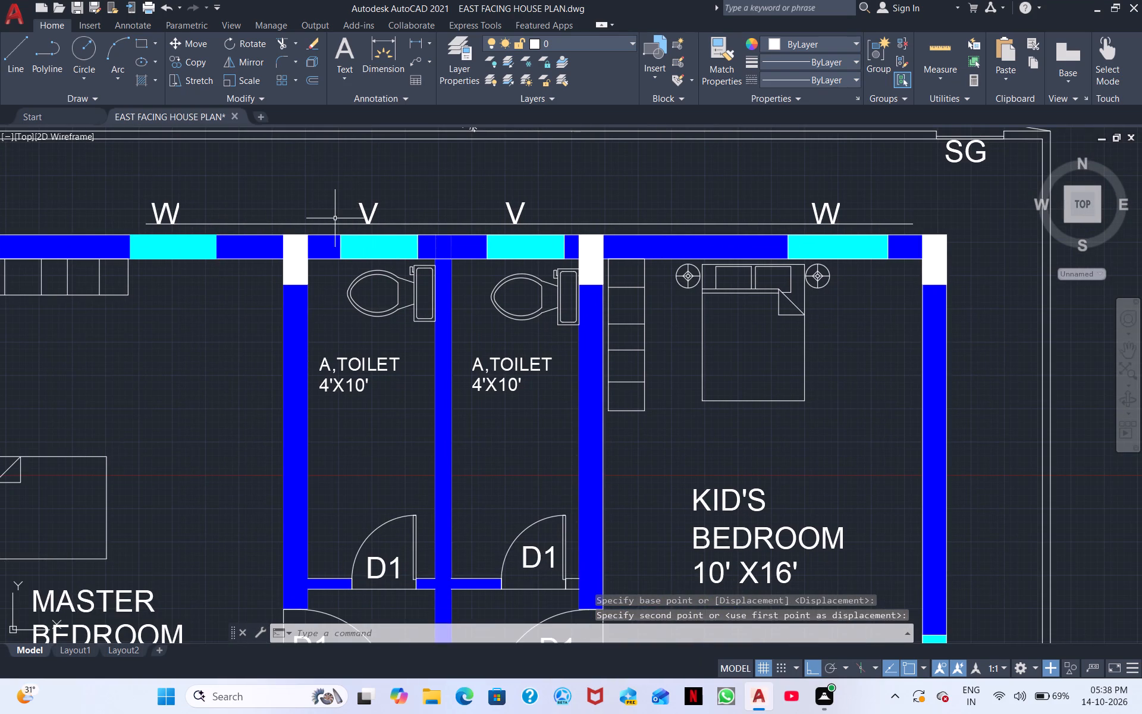
scroll(361, 287, down, 1)
middle_drag(268, 321, 326, 229)
middle_drag(293, 303, 291, 270)
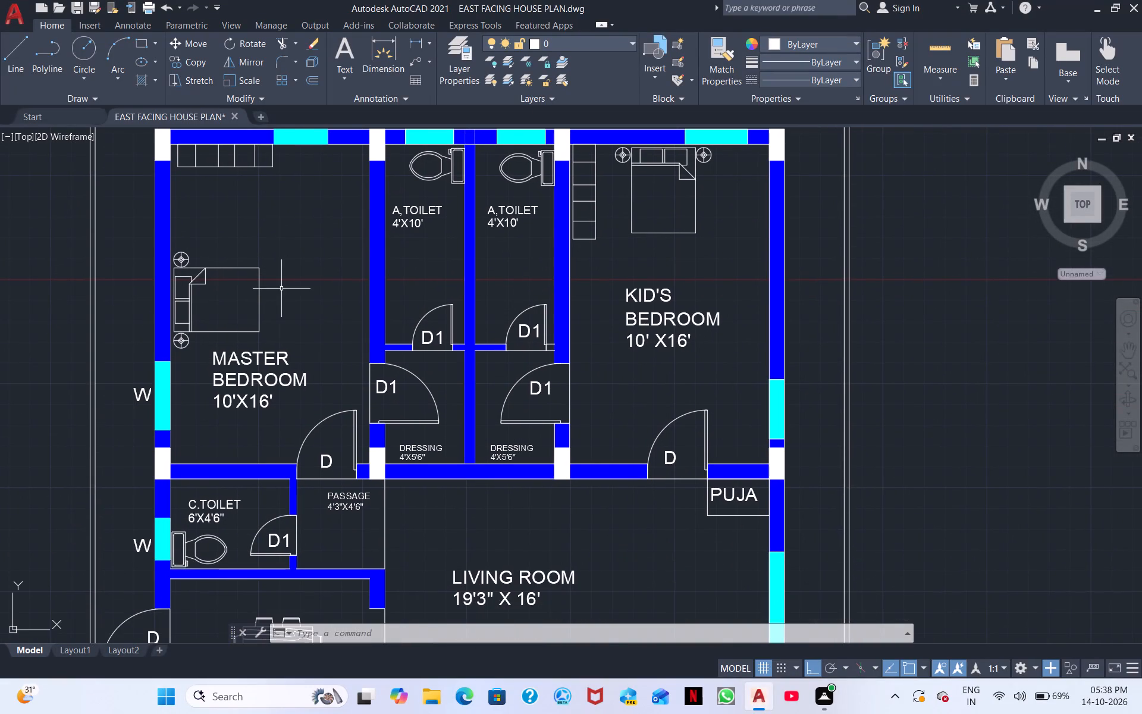
scroll(278, 321, down, 1)
middle_drag(237, 321, 214, 202)
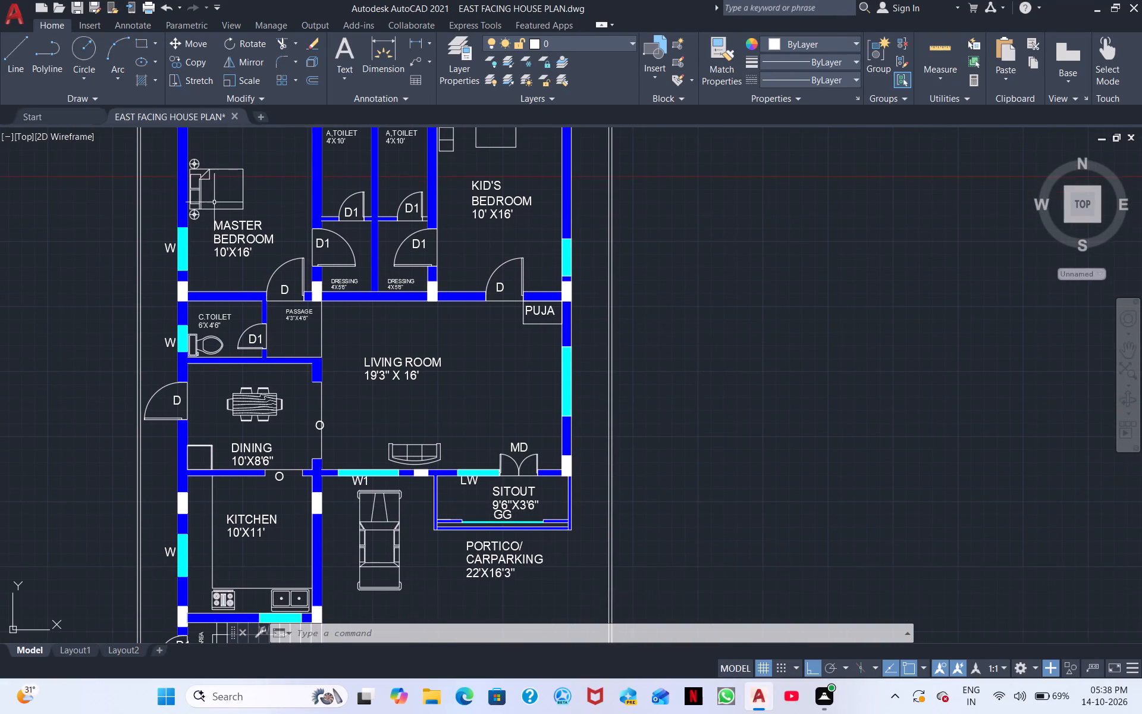
double_click(169, 345)
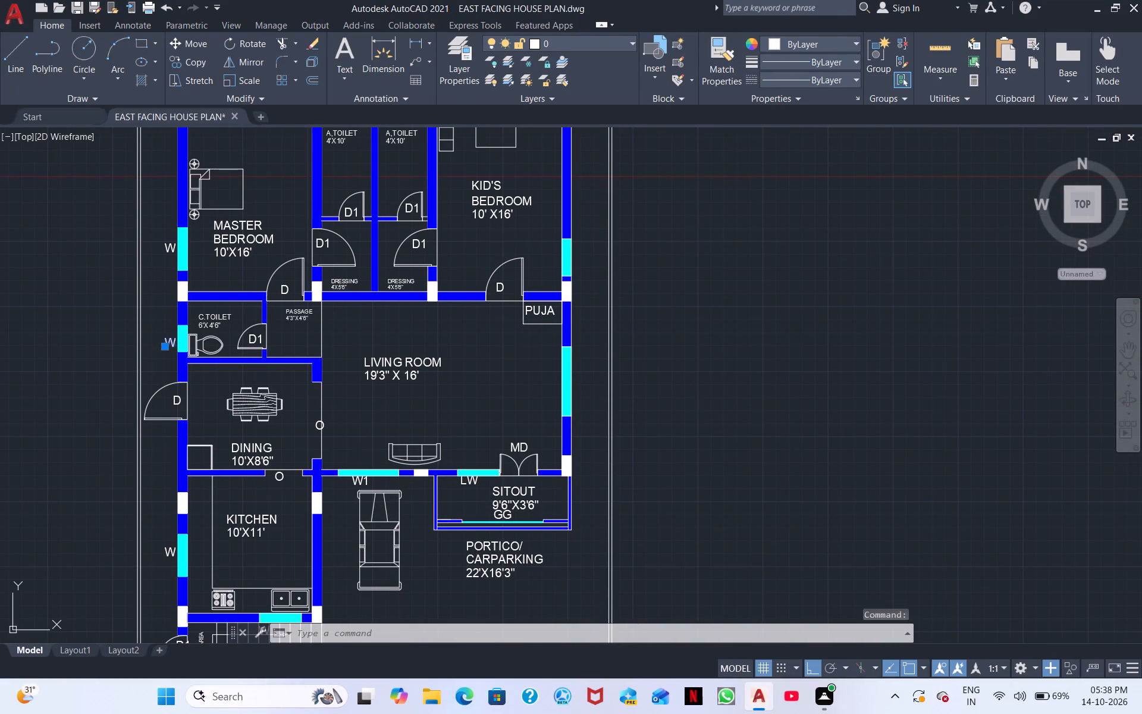
key(v)
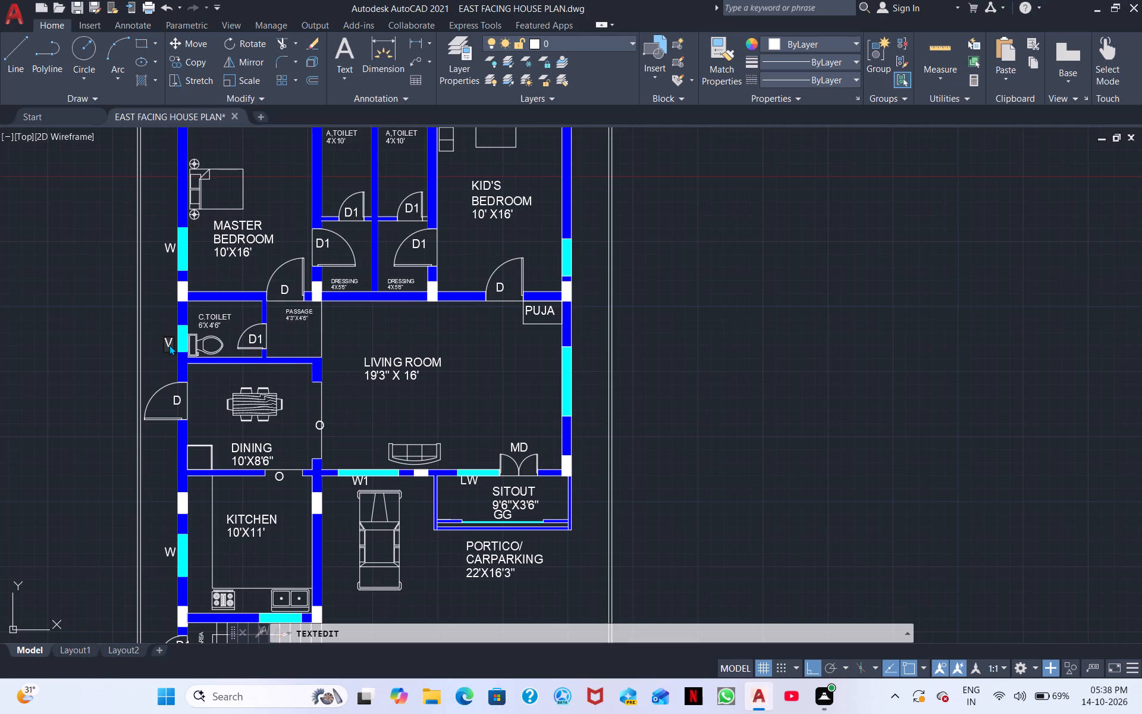
key(Return)
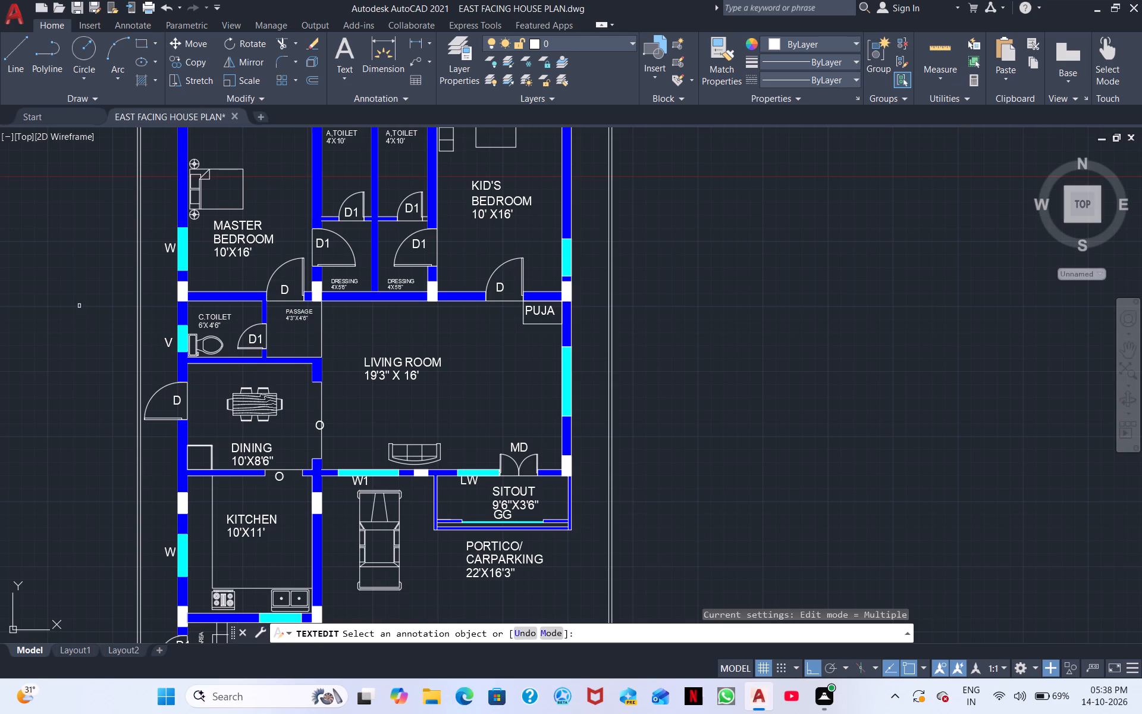
Erase the horizontal guide line under the window and ventilator labels along the north wall.
middle_drag(489, 345, 452, 572)
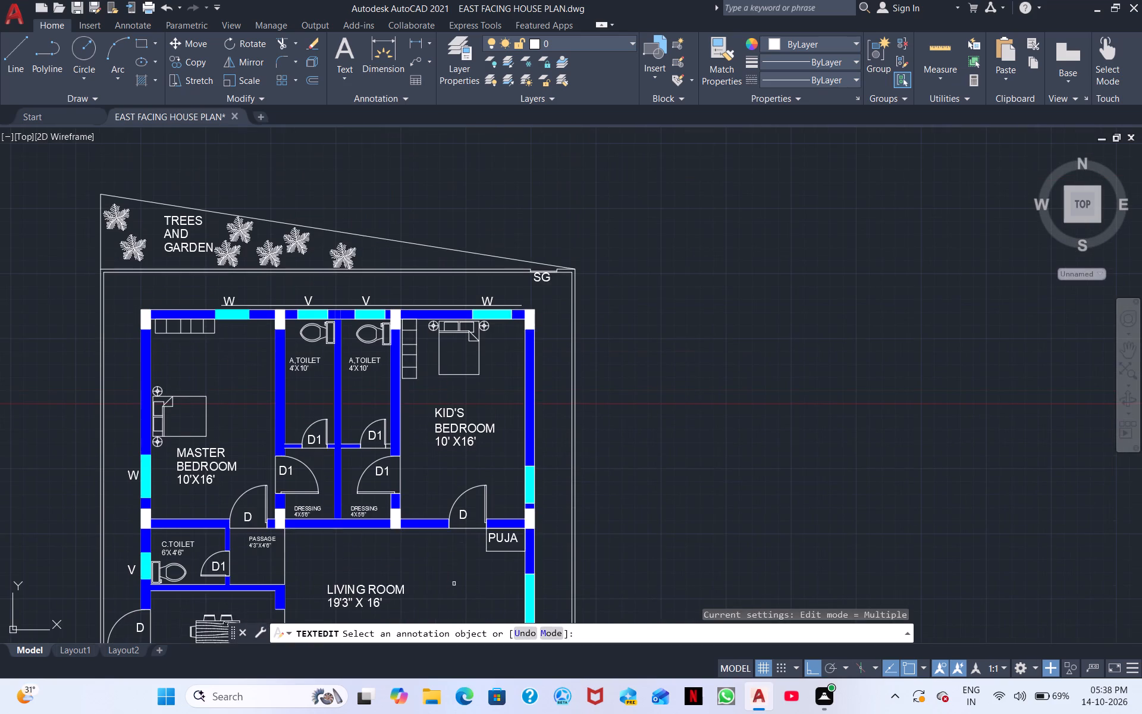
click(432, 304)
right_click(432, 304)
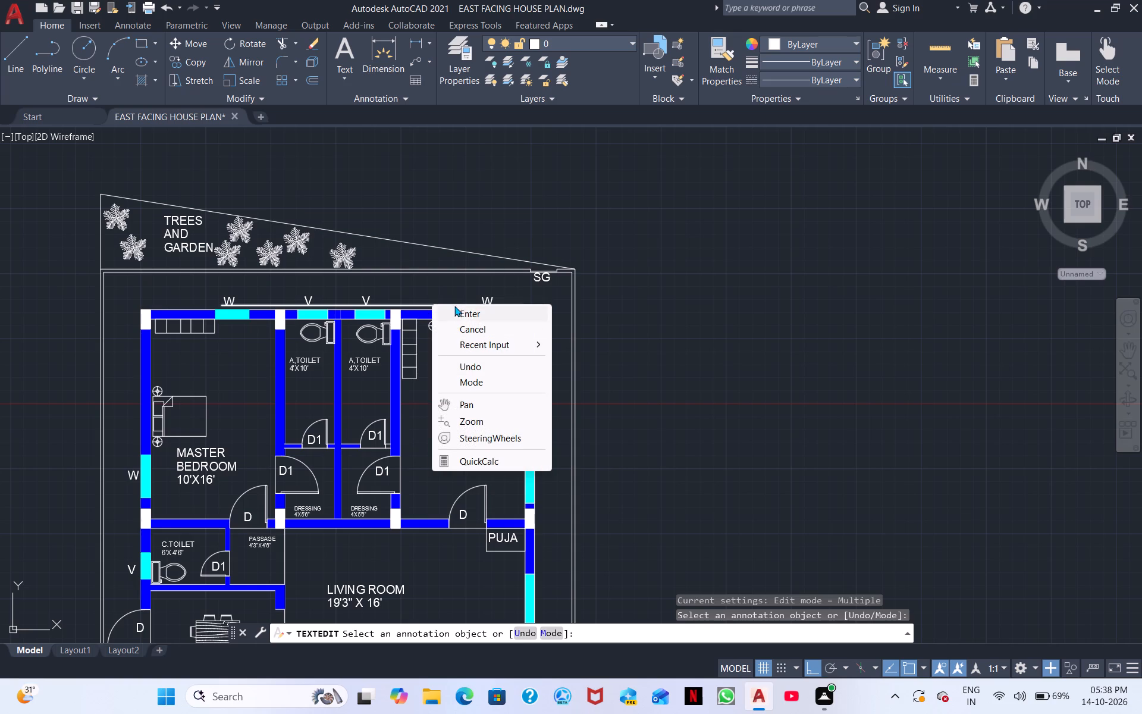
click(425, 285)
click(425, 303)
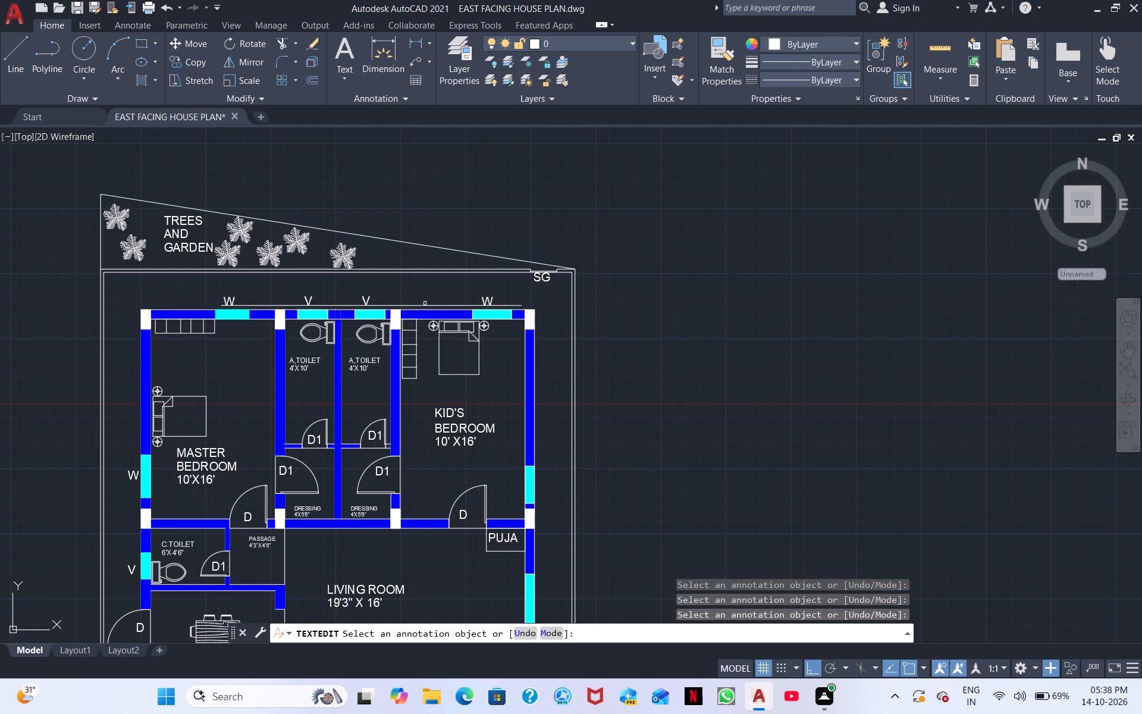
key(Escape)
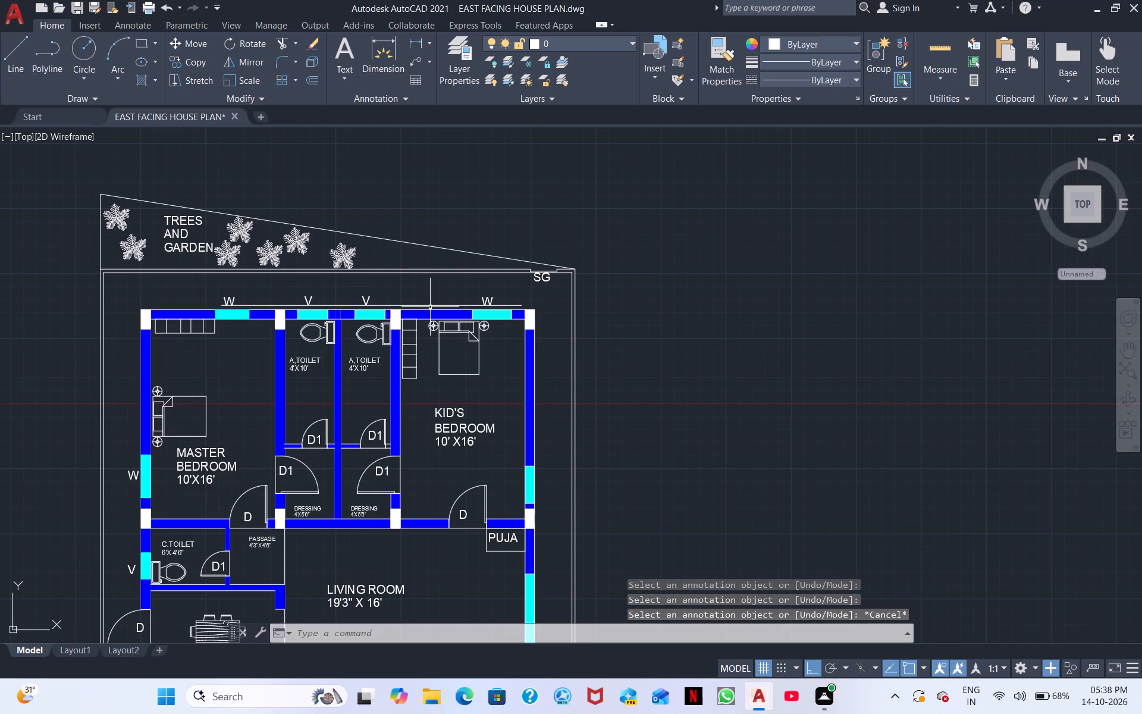
click(438, 304)
right_click(437, 304)
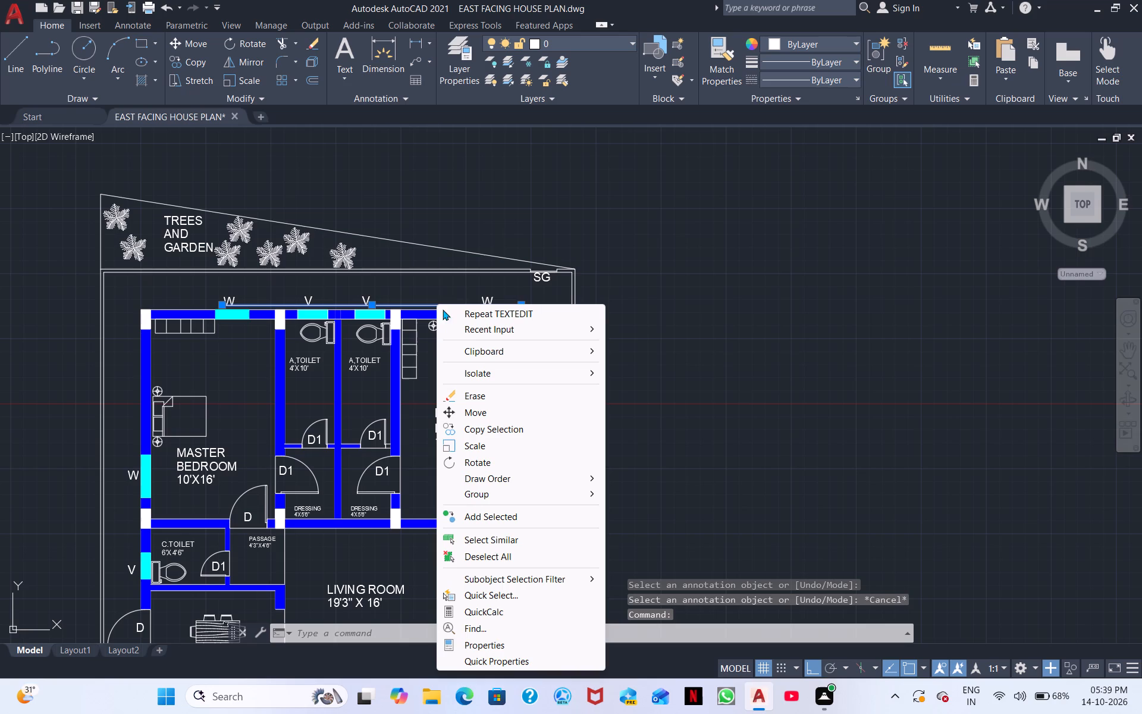
click(490, 394)
With Ortho off, copy the W label of the kid's bedroom's north window to just outside that room's east window.
scroll(481, 389, down, 1)
middle_drag(472, 398, 479, 393)
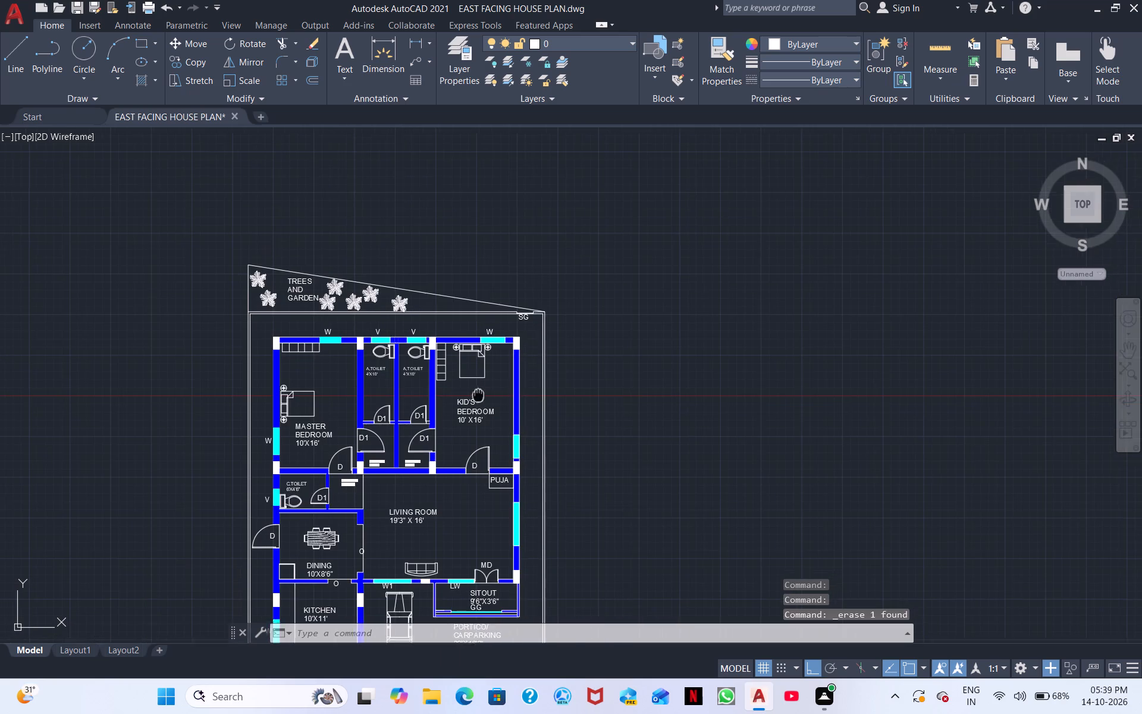
middle_drag(479, 393, 552, 326)
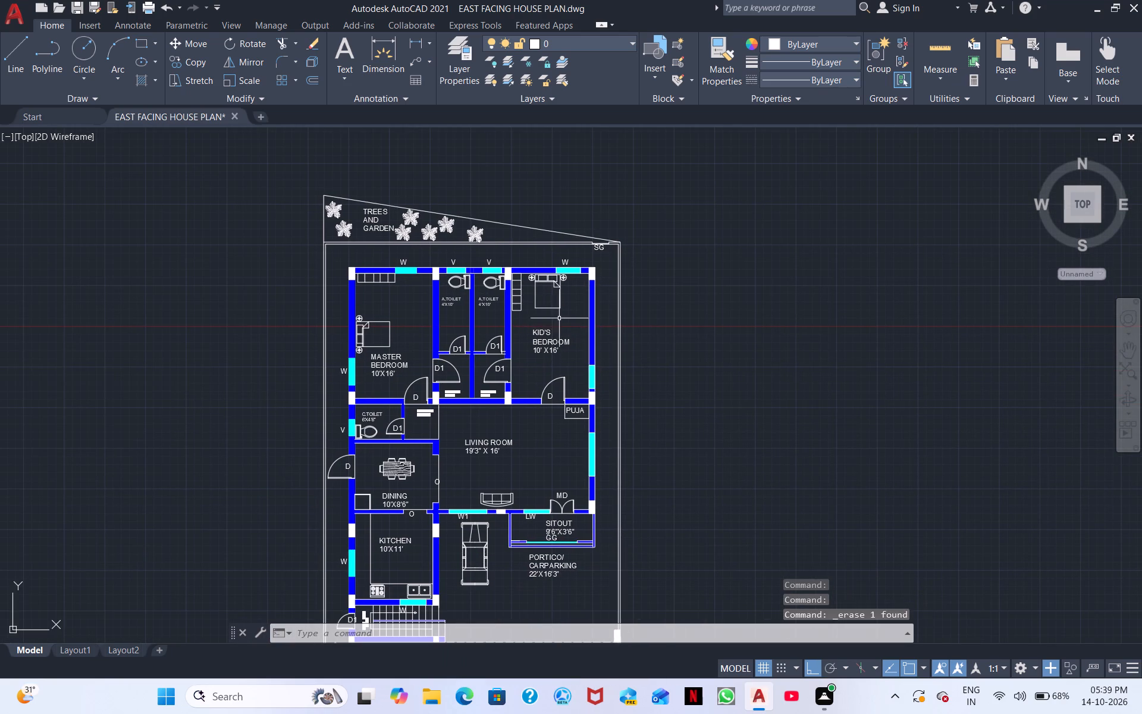
middle_drag(582, 373, 479, 330)
middle_drag(503, 331, 463, 402)
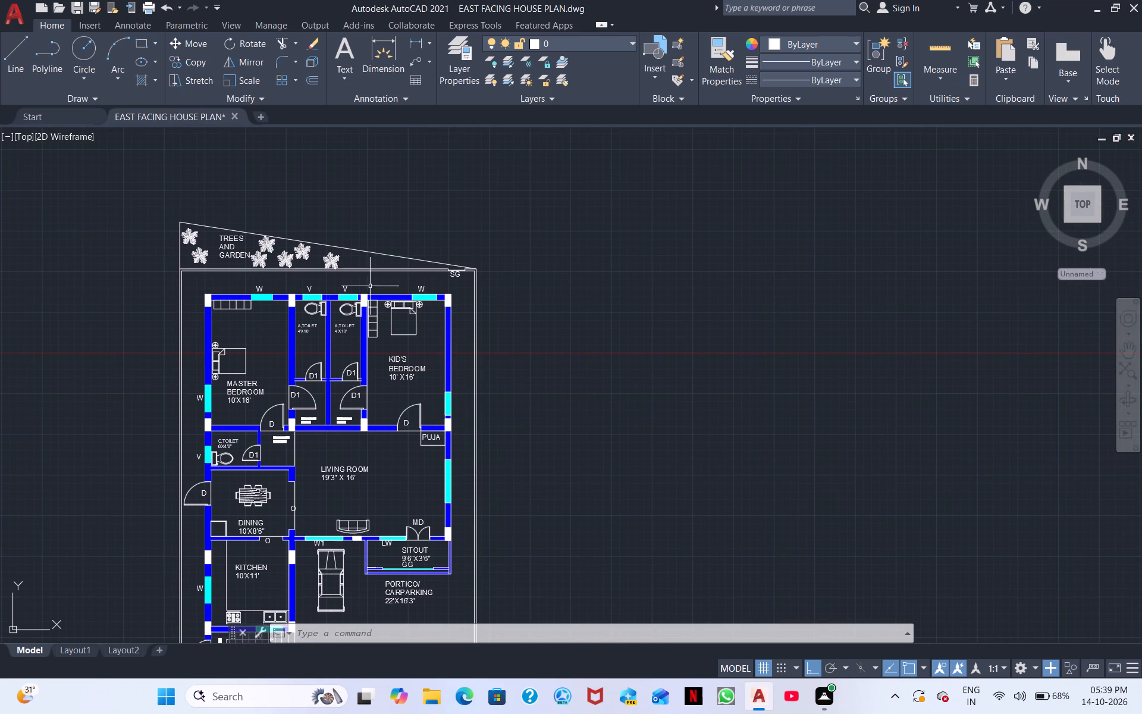
click(418, 289)
right_click(417, 289)
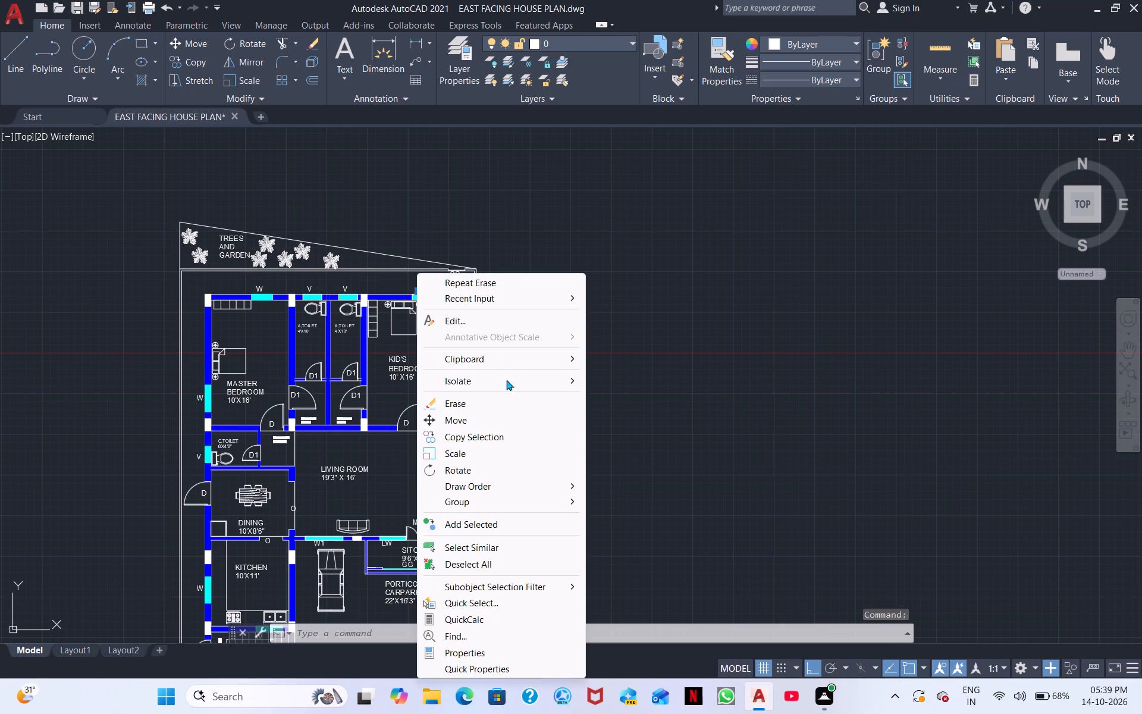
click(485, 435)
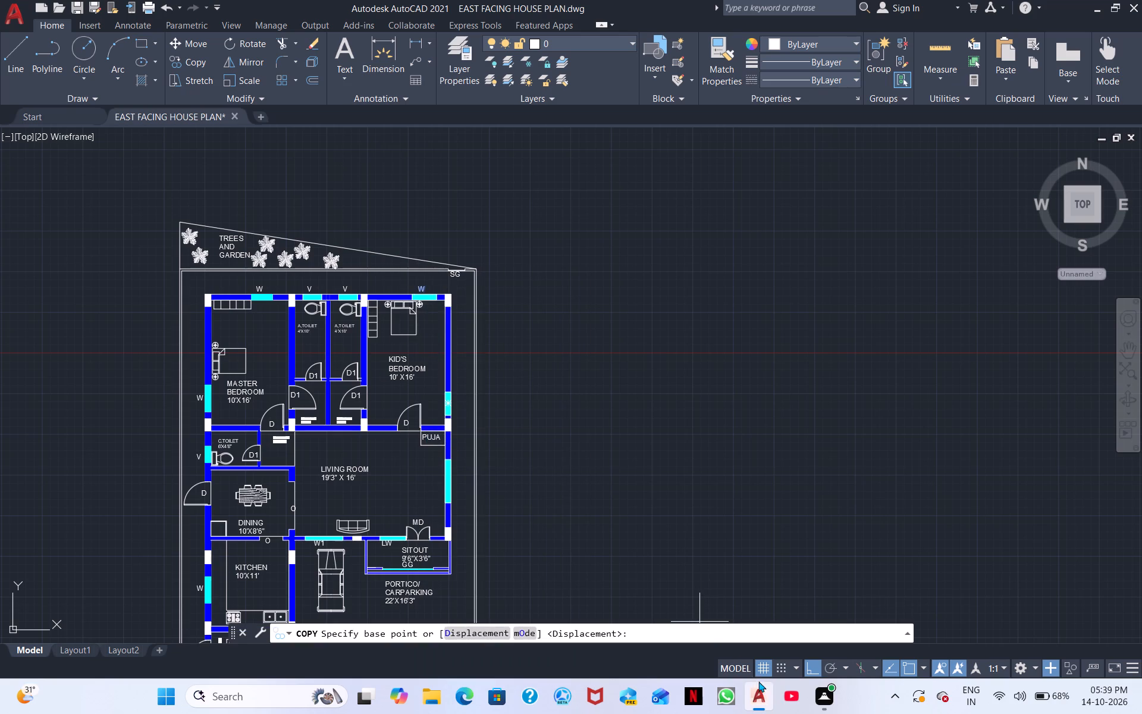
click(811, 669)
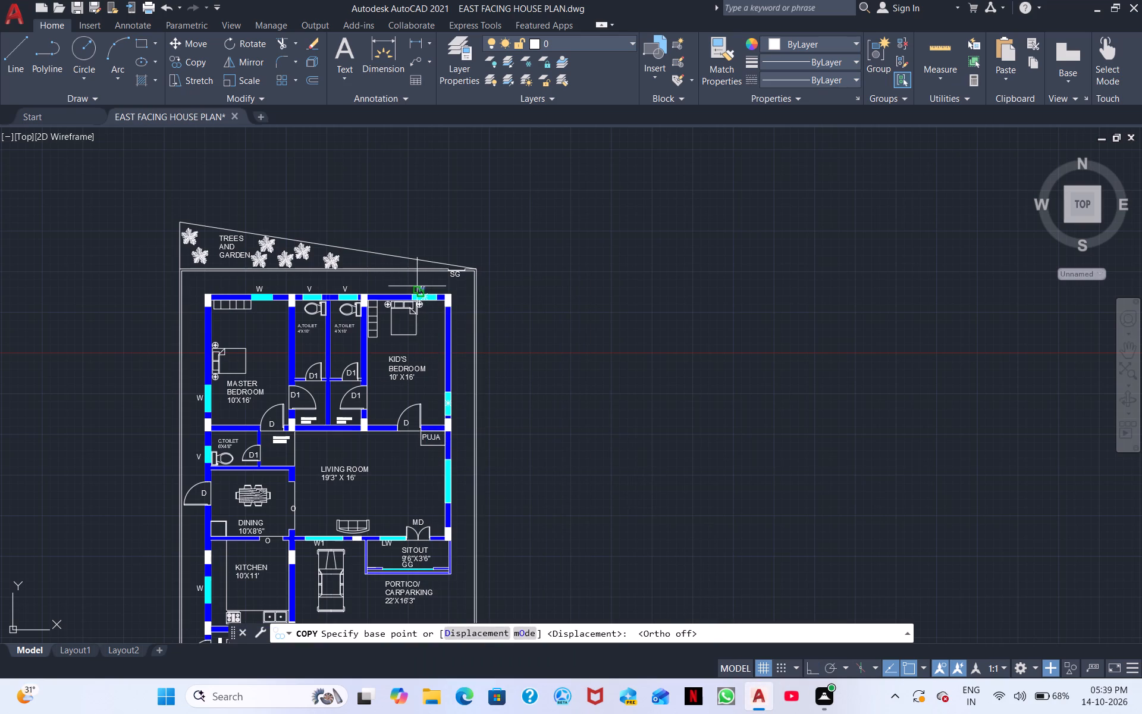
click(417, 286)
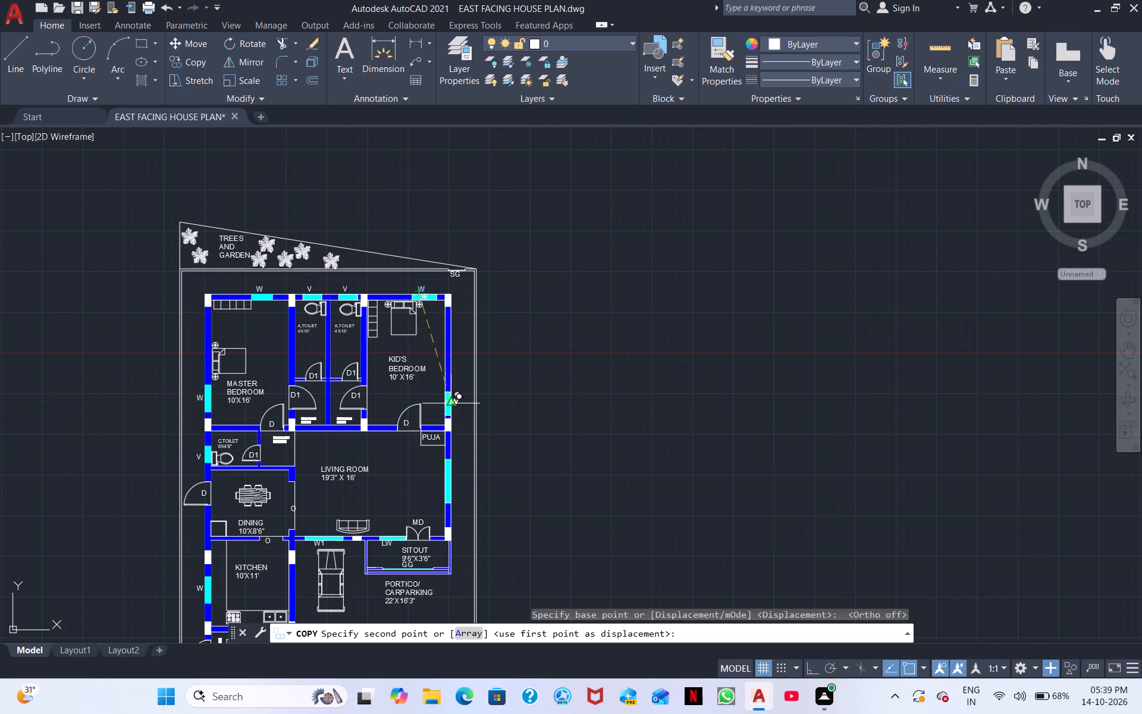
scroll(451, 402, up, 2)
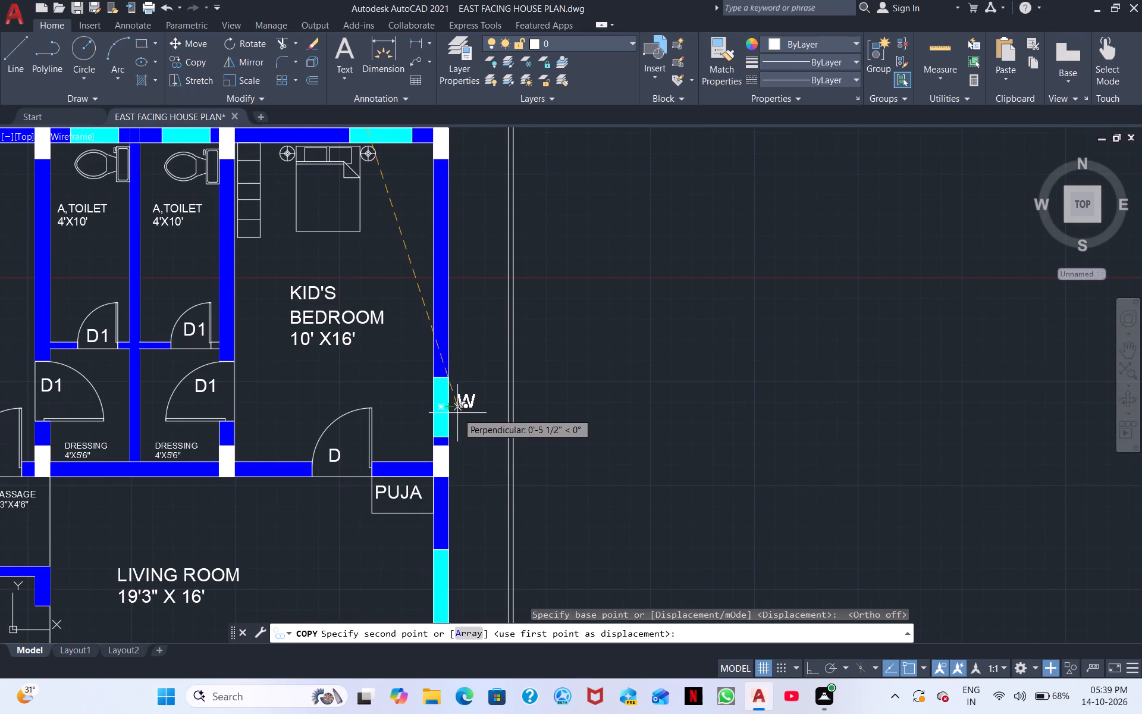
scroll(455, 413, up, 4)
click(429, 400)
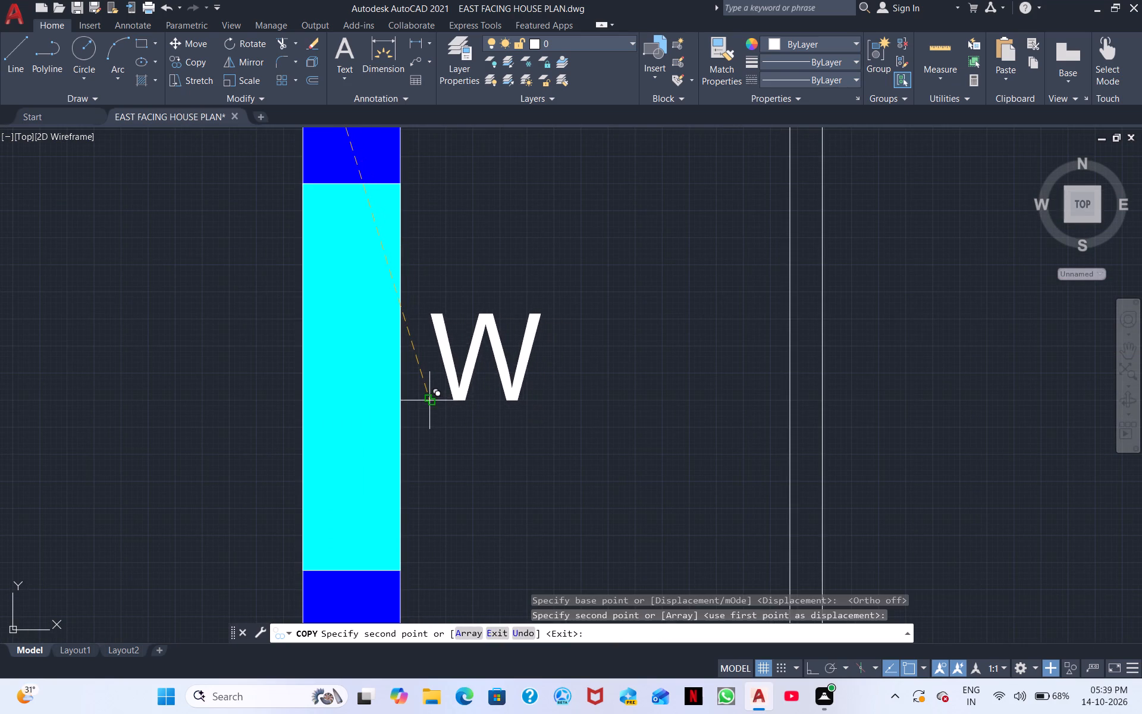
Place another copy of the W label just outside the living room's east window and finish copying.
scroll(432, 488, down, 1)
middle_drag(443, 528, 425, 303)
scroll(498, 474, down, 1)
middle_drag(489, 488, 429, 271)
middle_drag(419, 381, 382, 283)
middle_drag(388, 361, 365, 271)
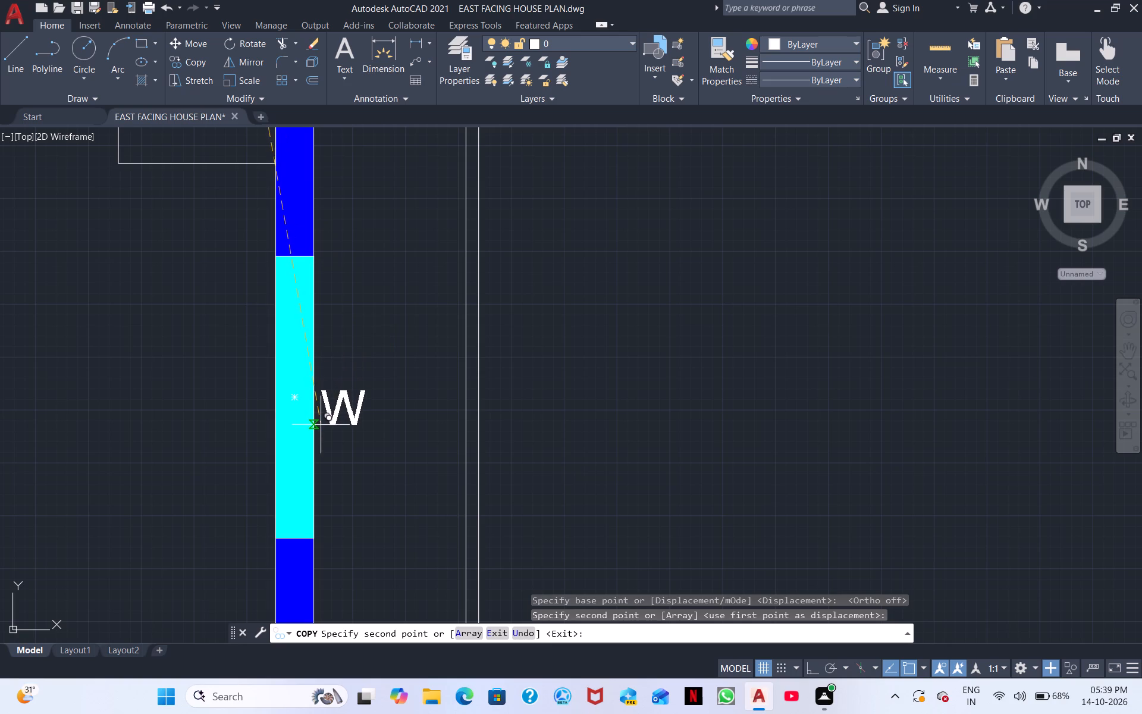
click(316, 436)
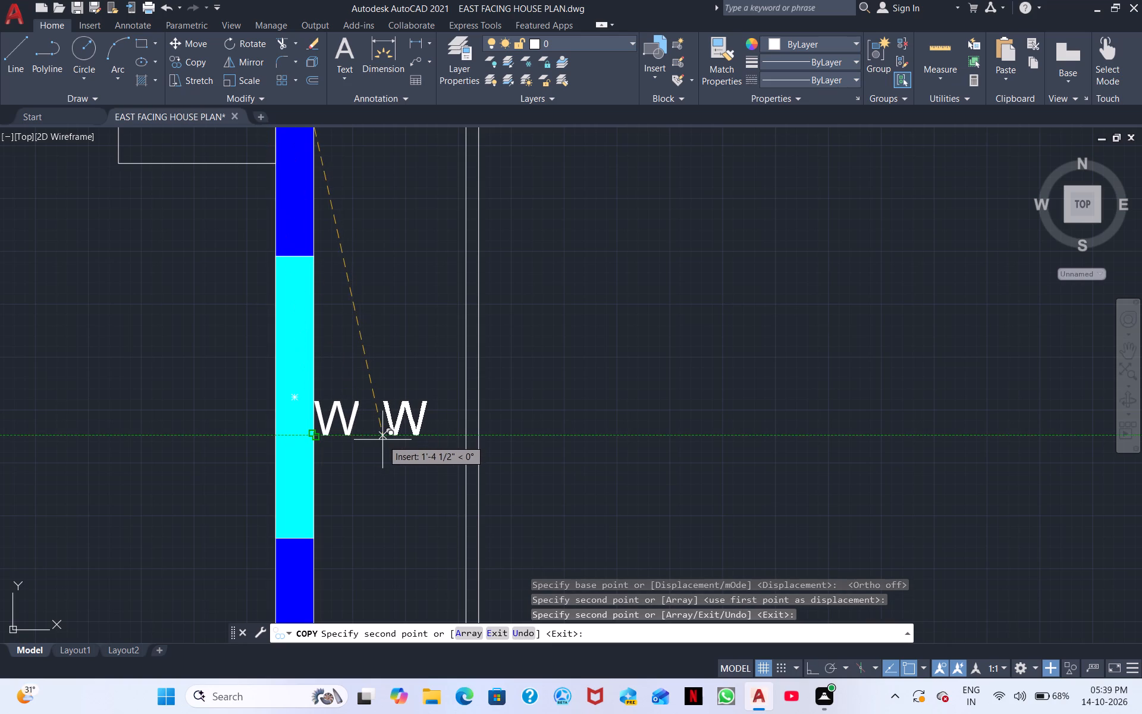
key(Escape)
key(Escape)
Change the label beside the living room's east window to W1.
double_click(341, 422)
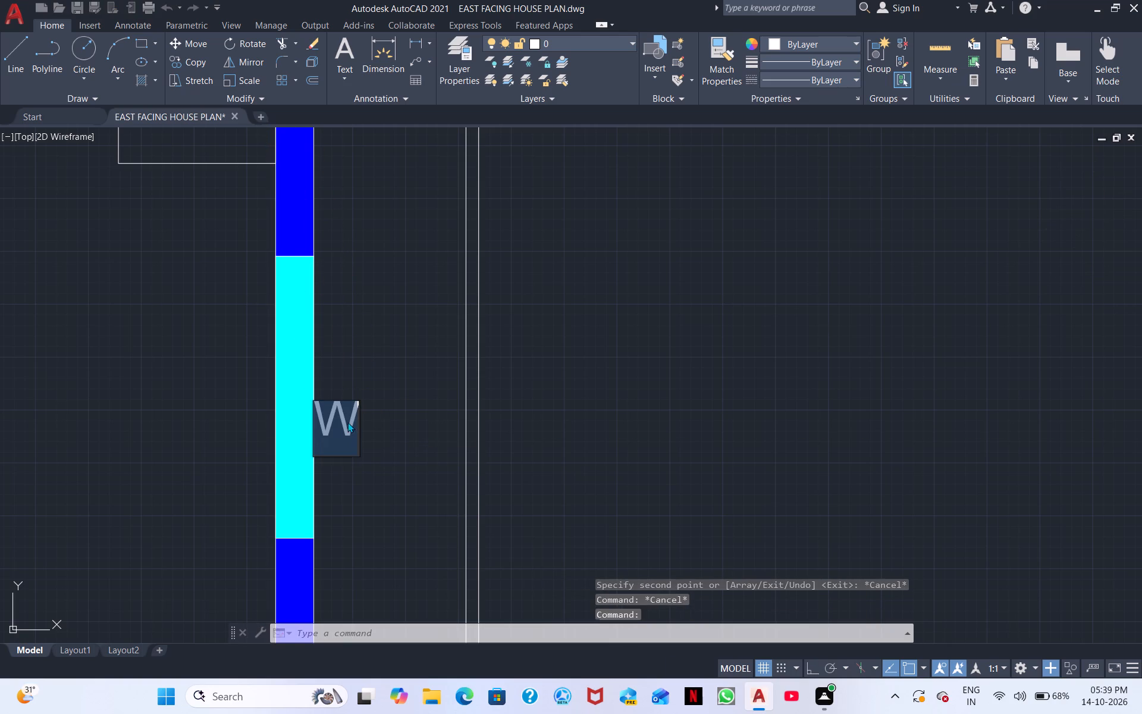
key(w)
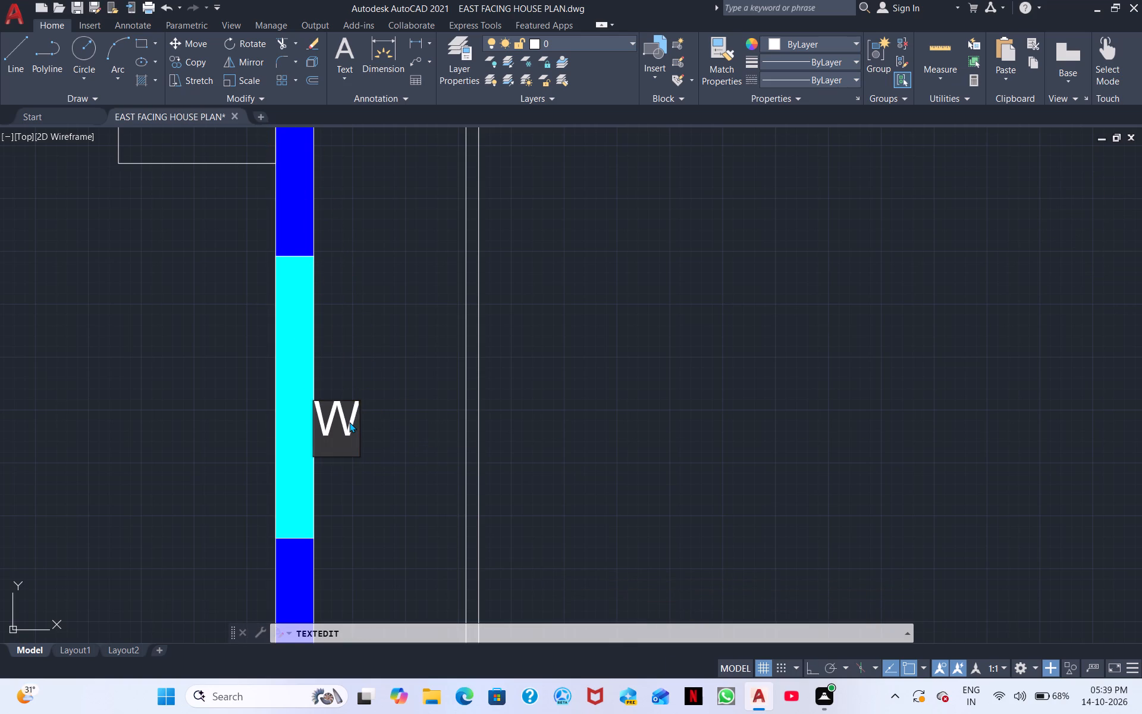
key(1)
key(Return)
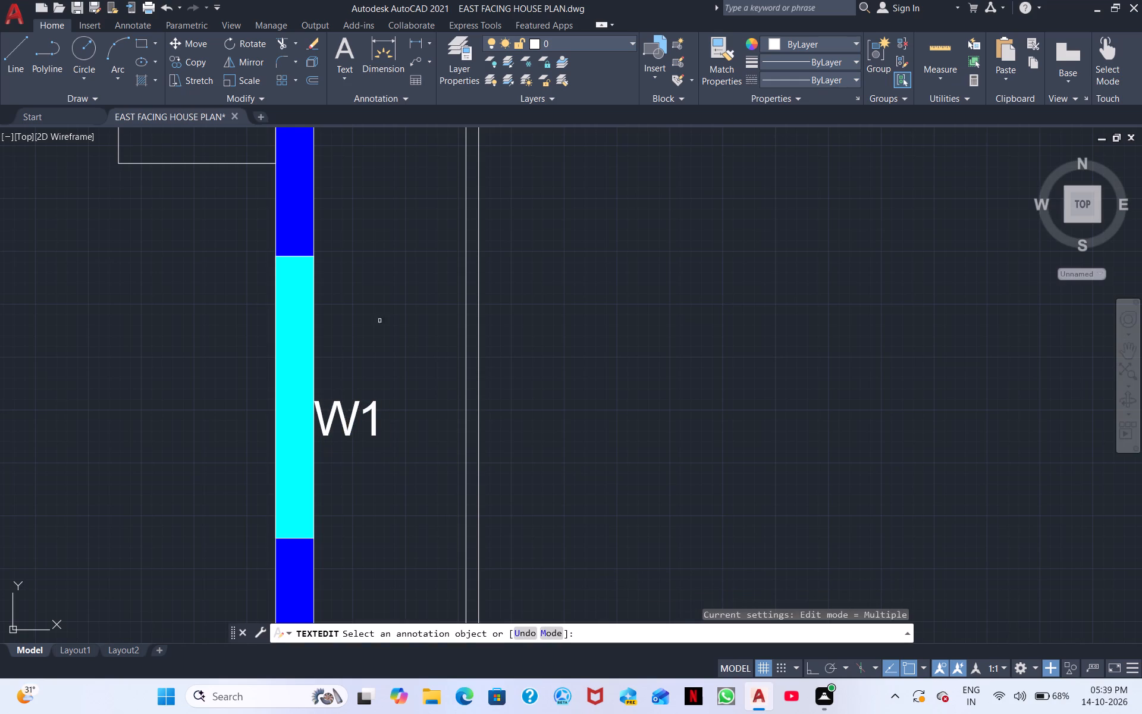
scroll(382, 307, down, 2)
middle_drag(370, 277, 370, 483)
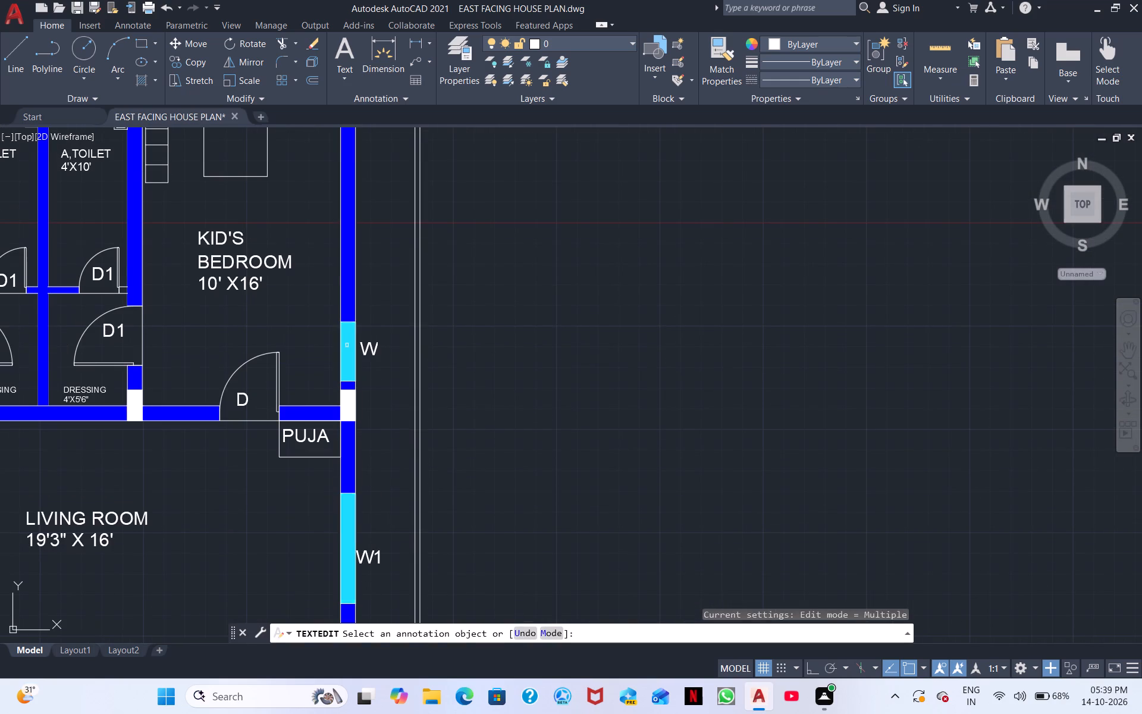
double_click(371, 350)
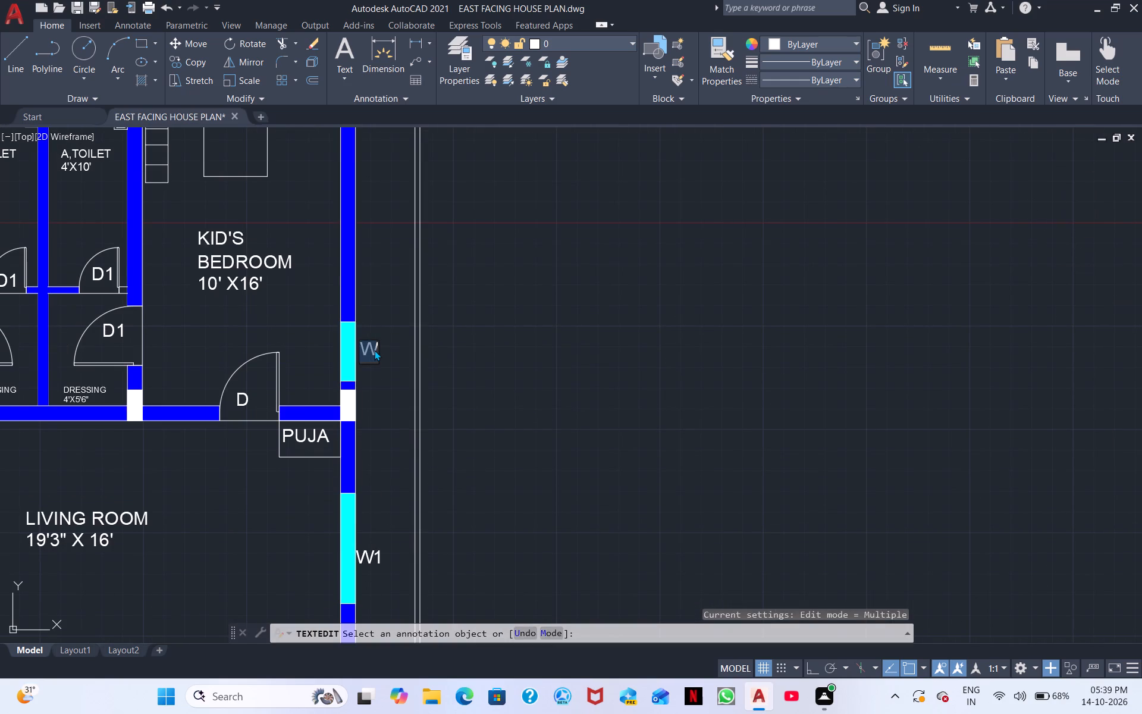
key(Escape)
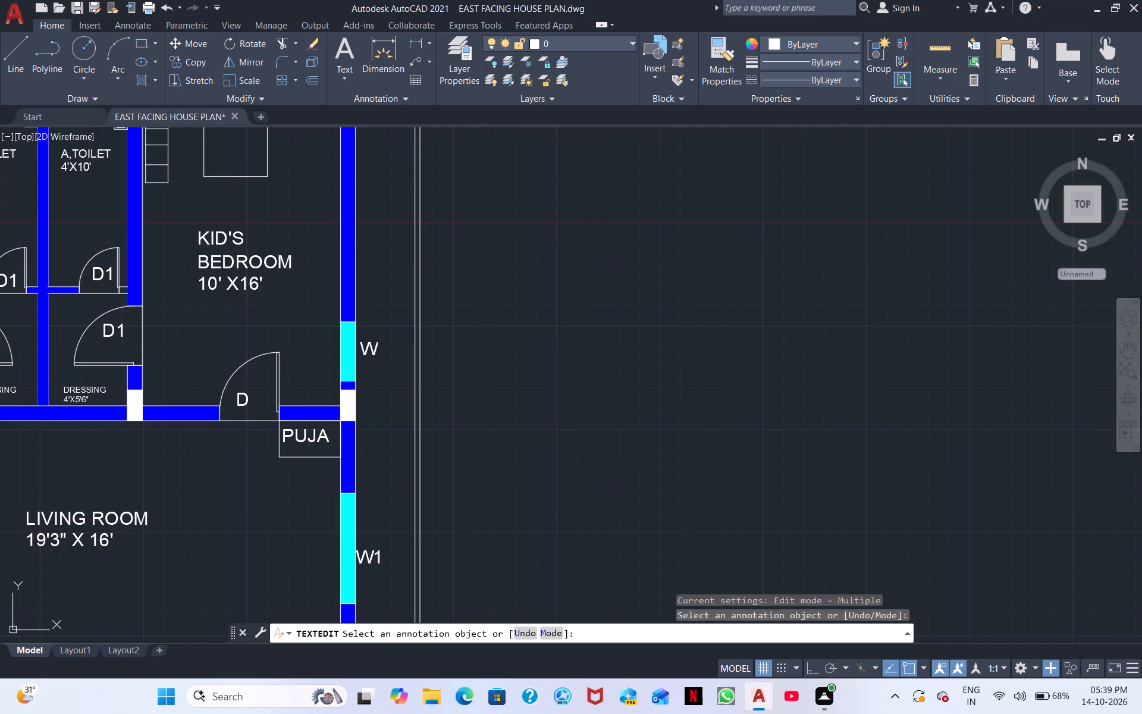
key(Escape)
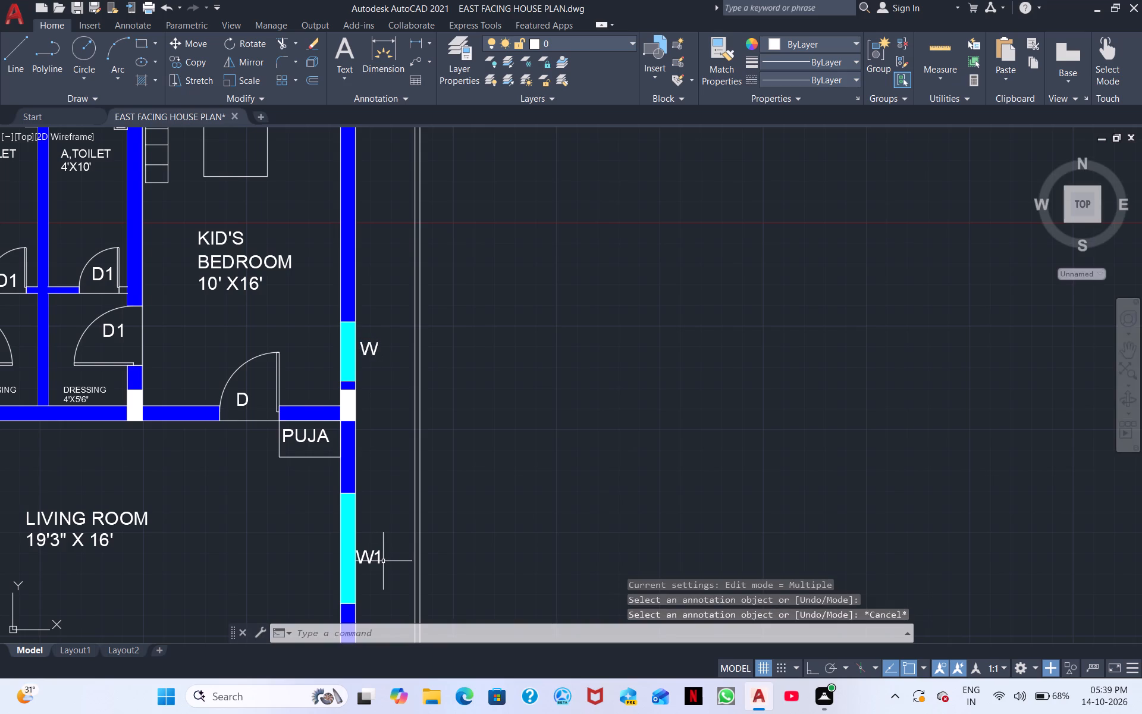
Move the W1 label slightly east so it stands clear of the living room's east window.
middle_drag(383, 561, 421, 509)
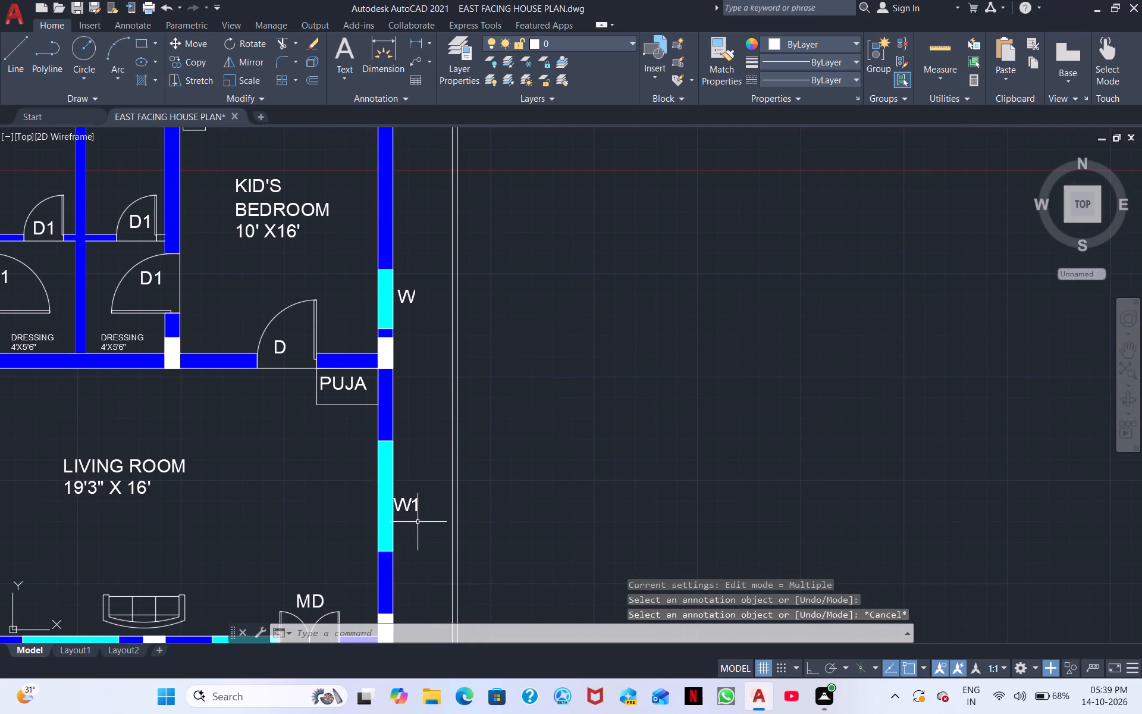
click(426, 524)
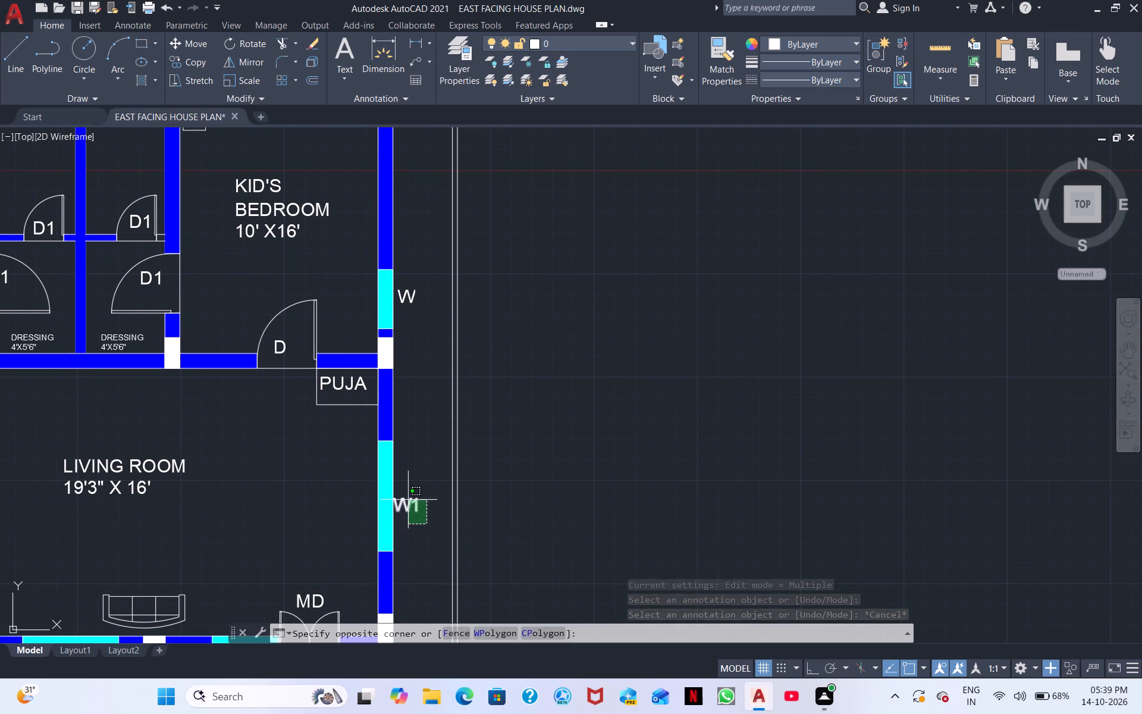
click(401, 493)
right_click(403, 493)
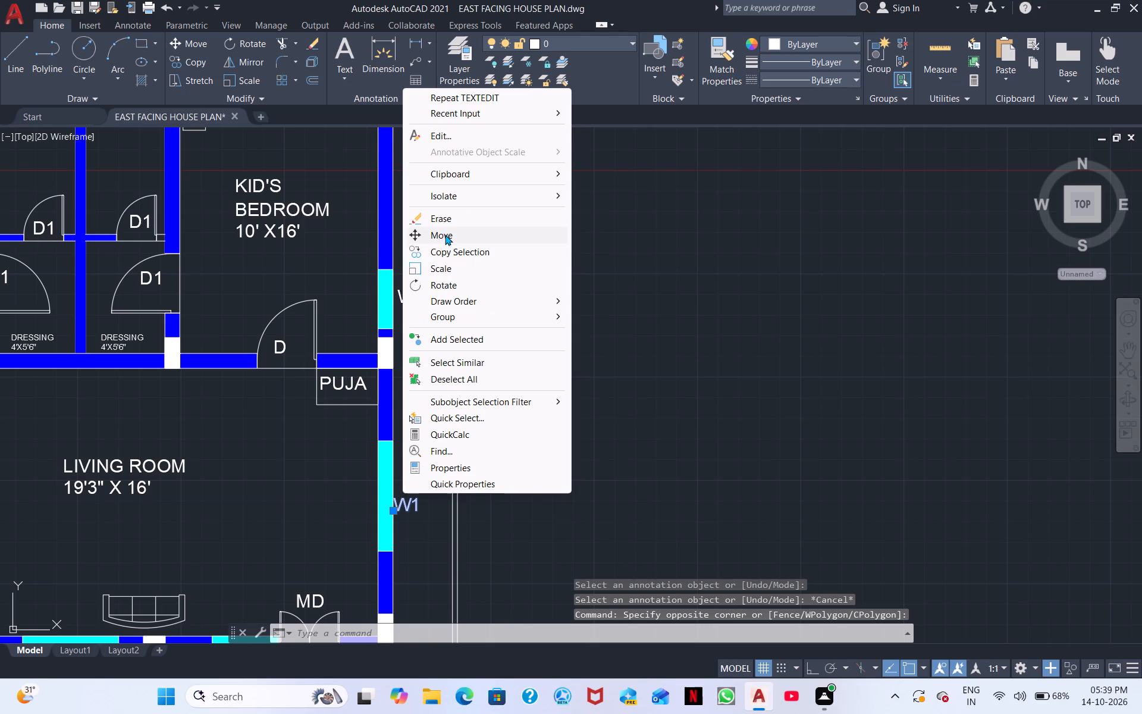
click(446, 236)
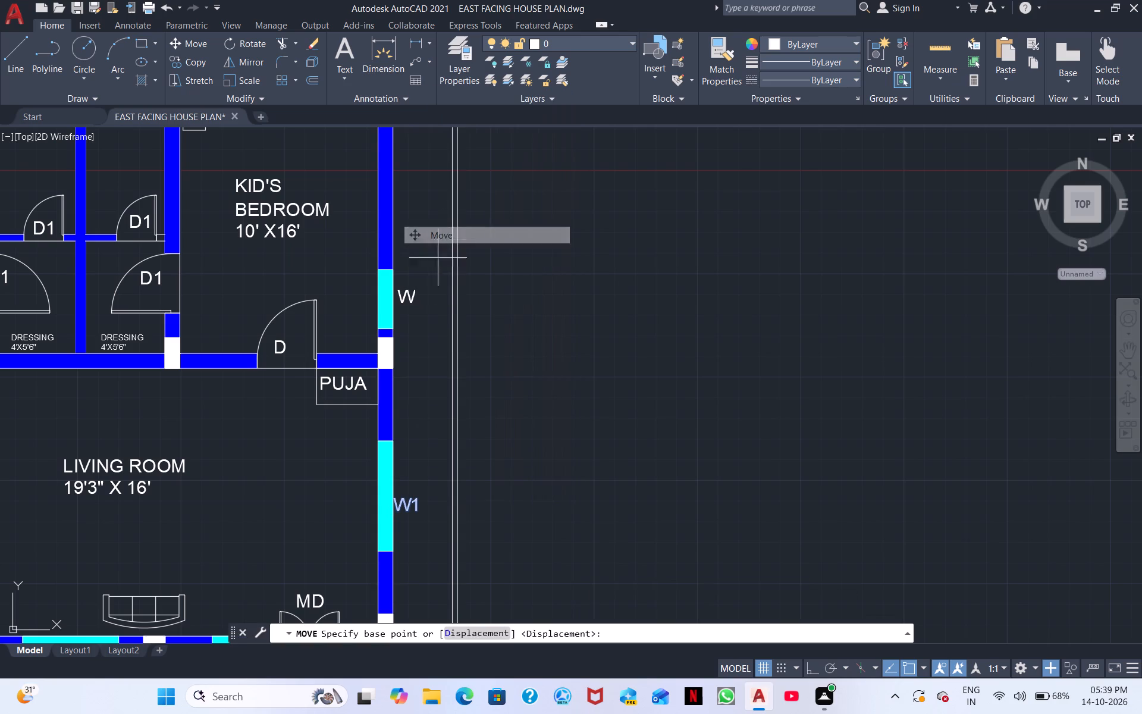
scroll(404, 512, up, 4)
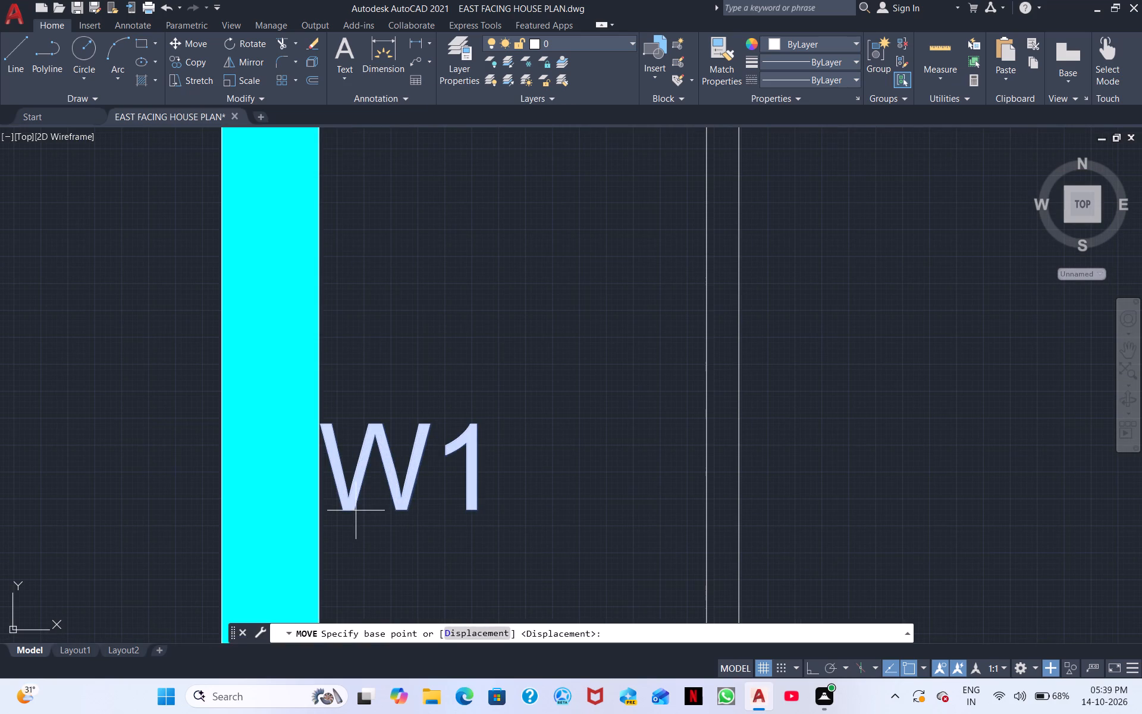
click(337, 511)
click(354, 509)
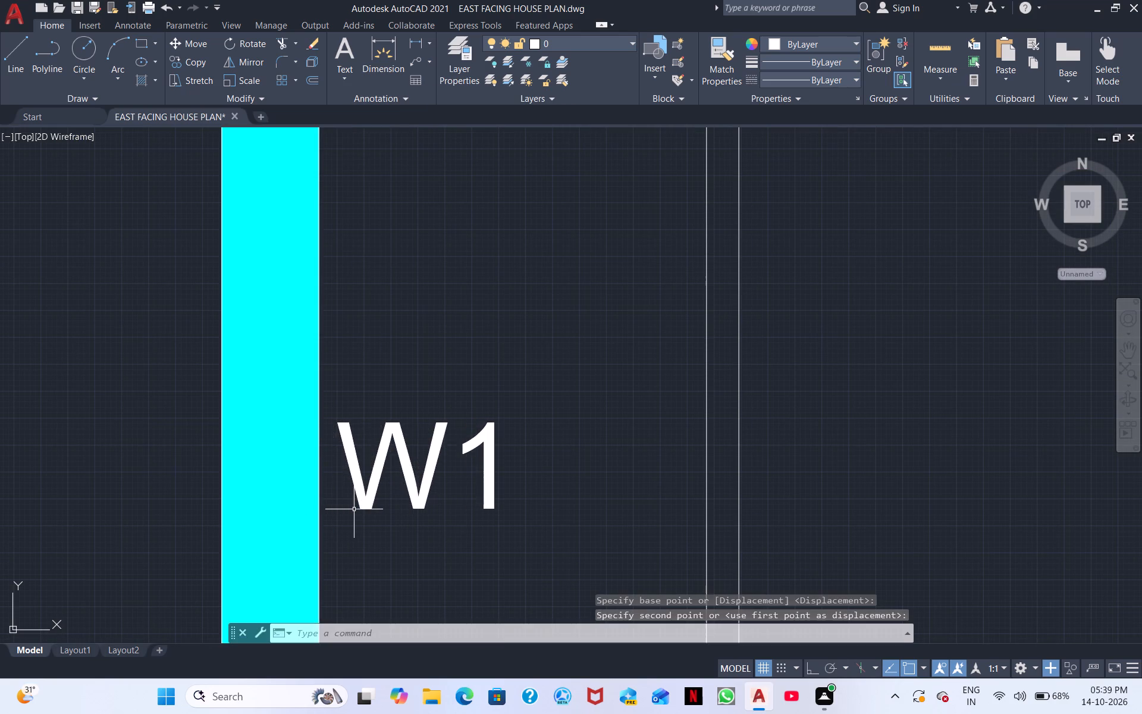
Turn Ortho mode on.
scroll(353, 509, down, 2)
middle_drag(363, 506, 615, 427)
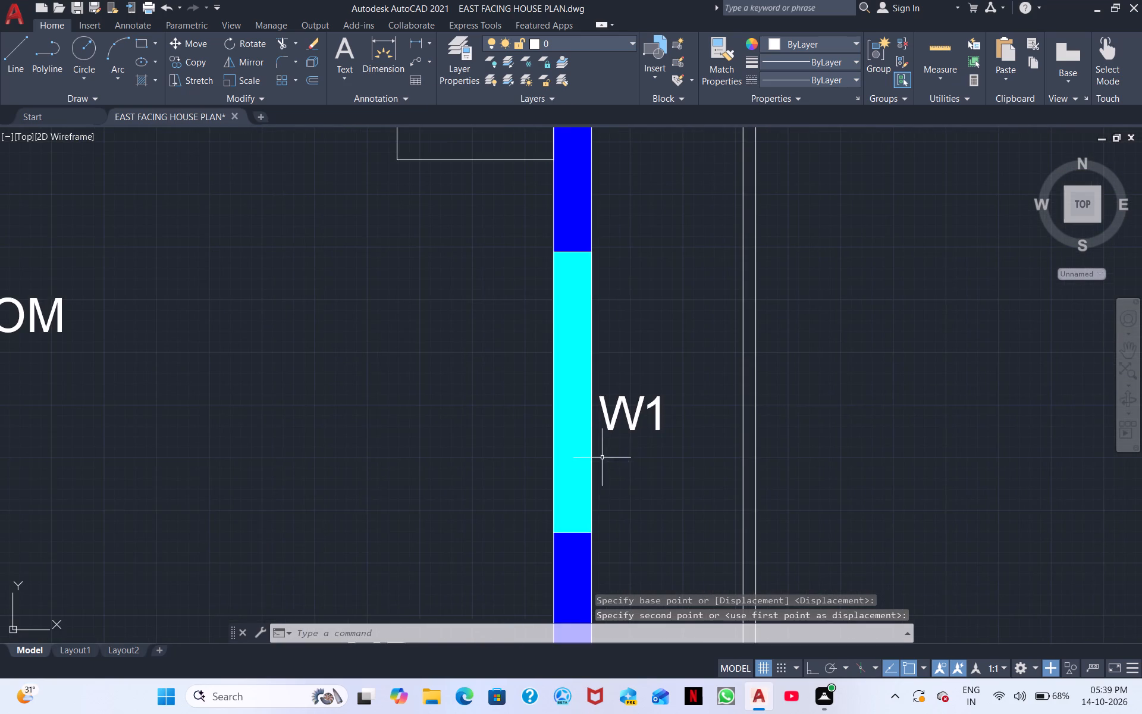
scroll(599, 480, down, 1)
scroll(670, 443, down, 3)
middle_drag(588, 359, 604, 547)
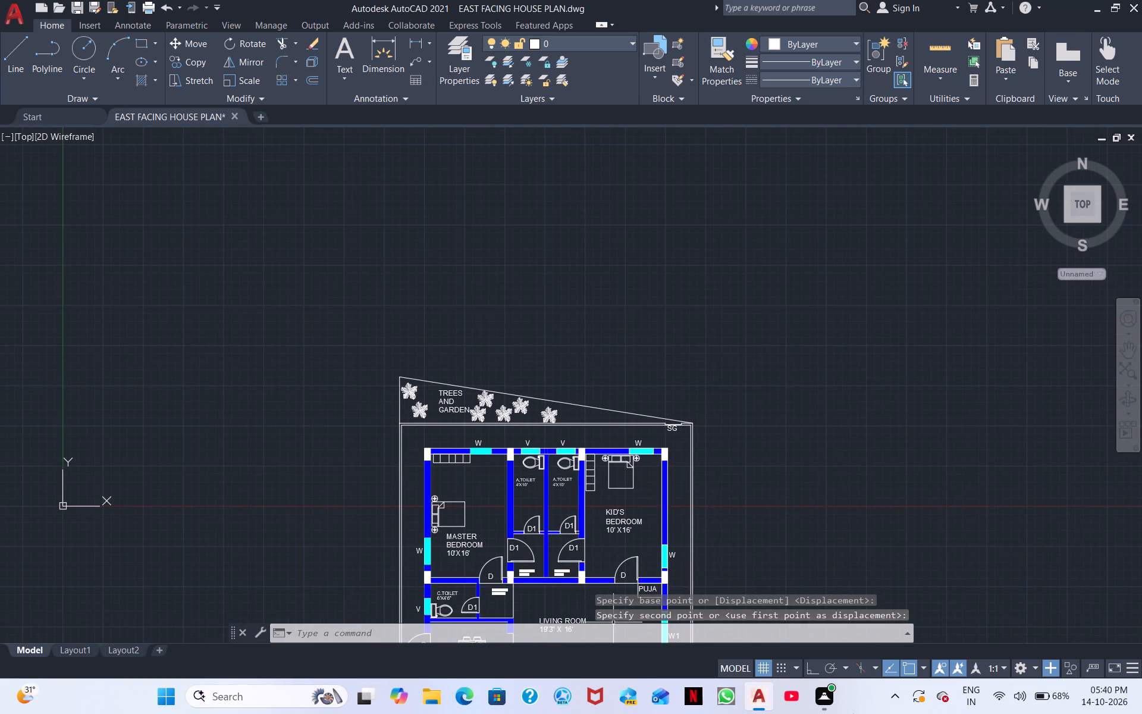
click(808, 665)
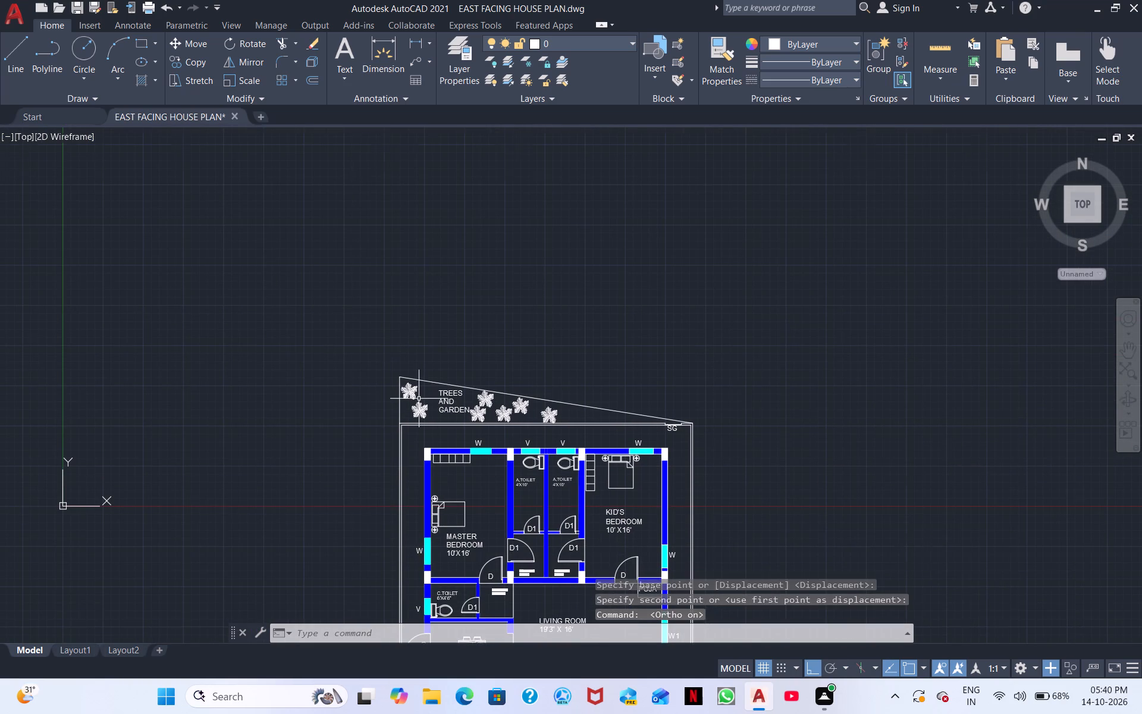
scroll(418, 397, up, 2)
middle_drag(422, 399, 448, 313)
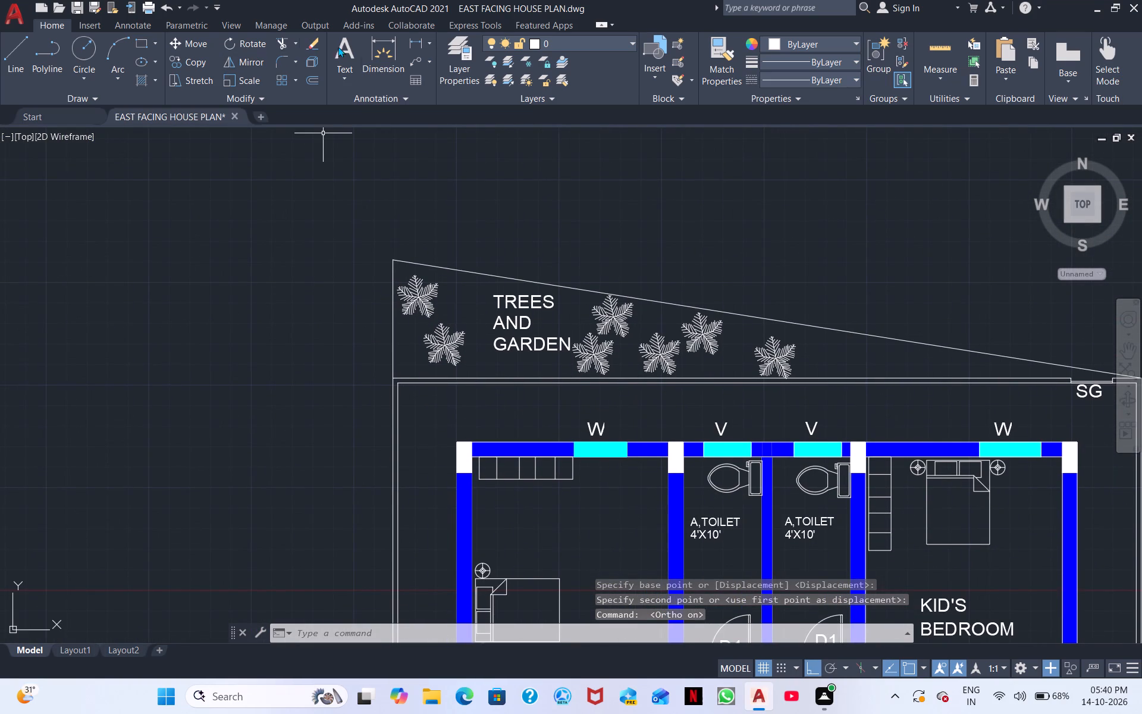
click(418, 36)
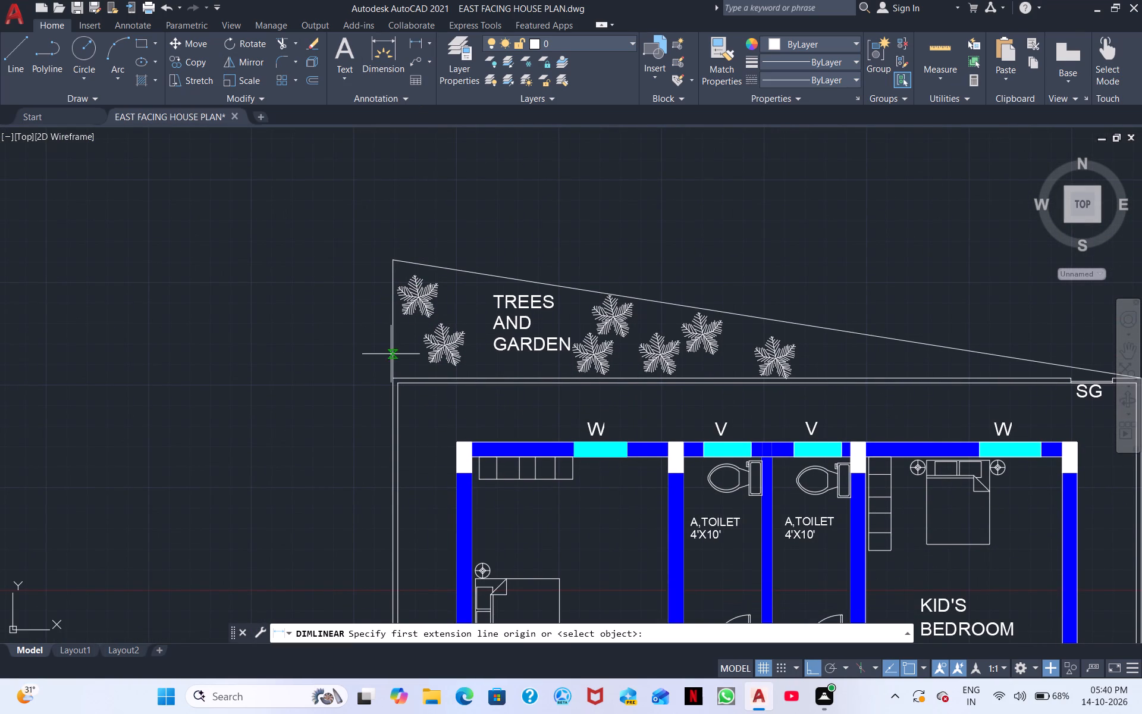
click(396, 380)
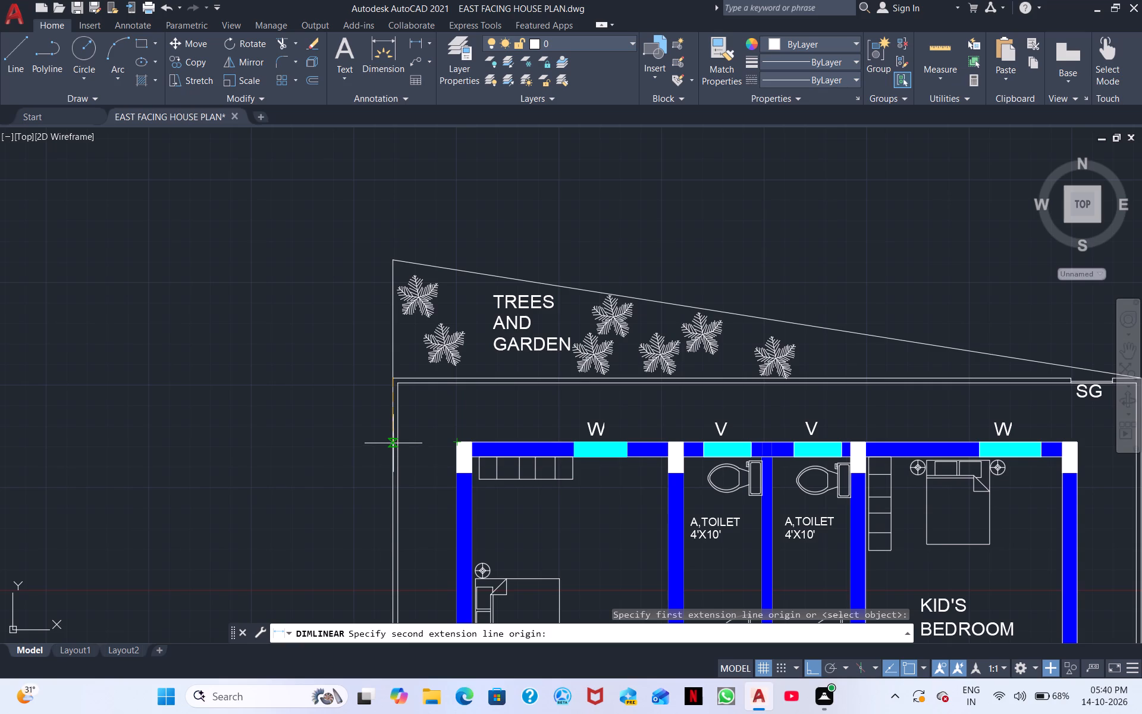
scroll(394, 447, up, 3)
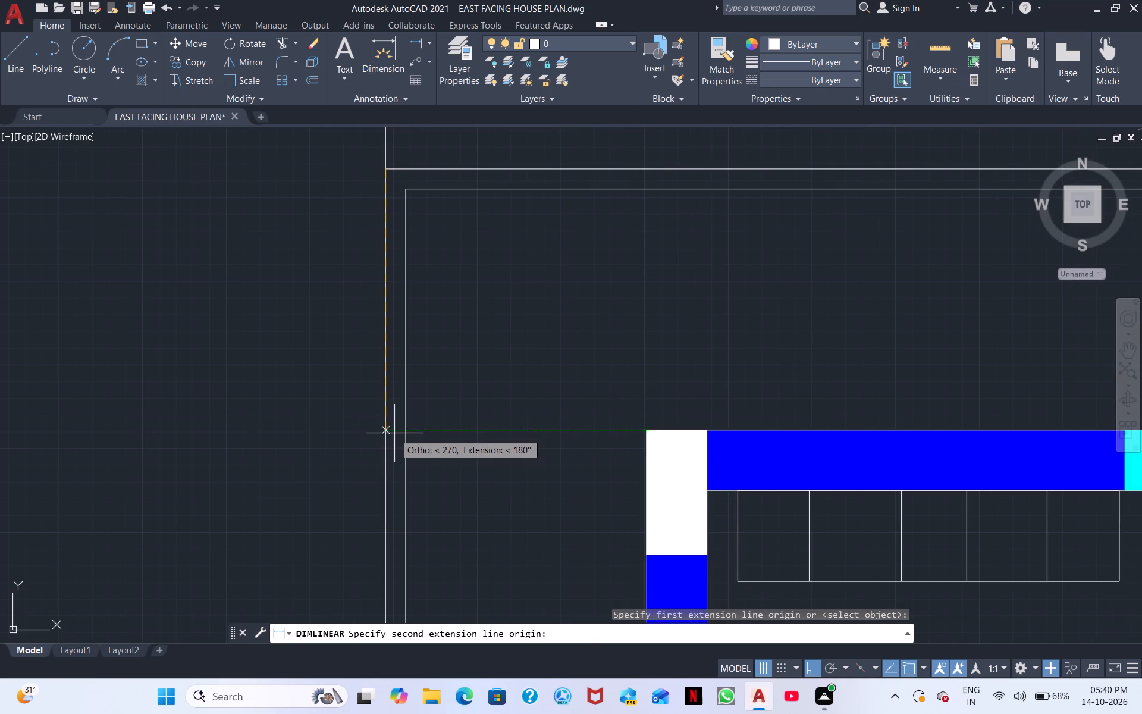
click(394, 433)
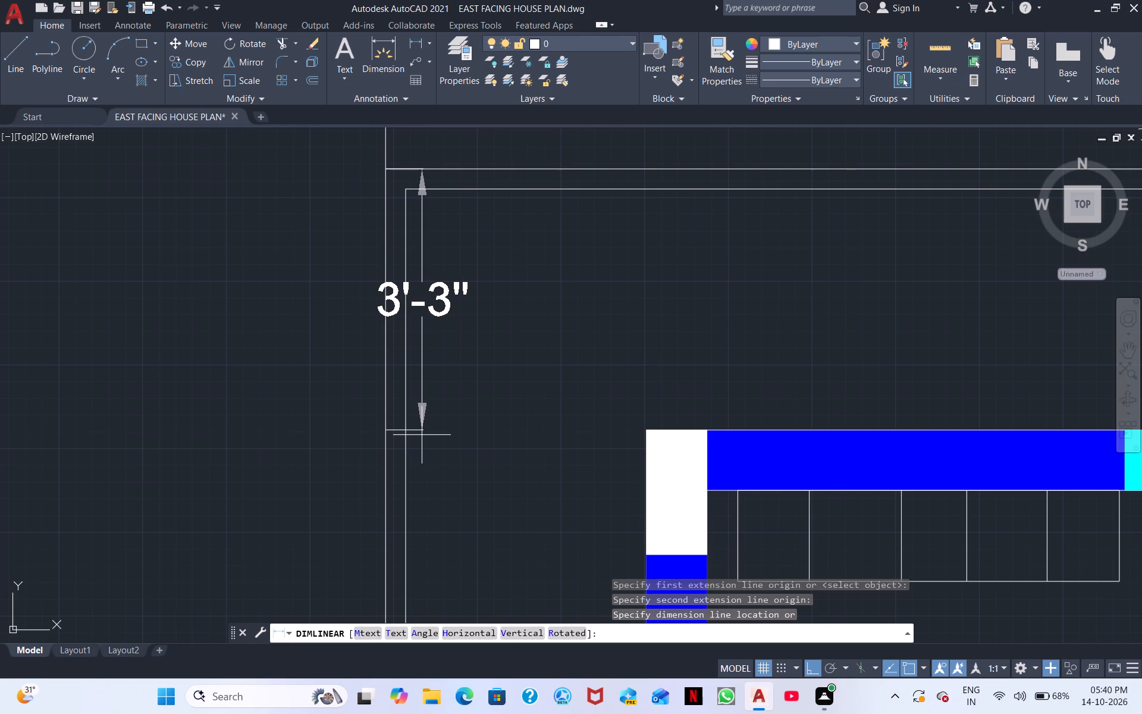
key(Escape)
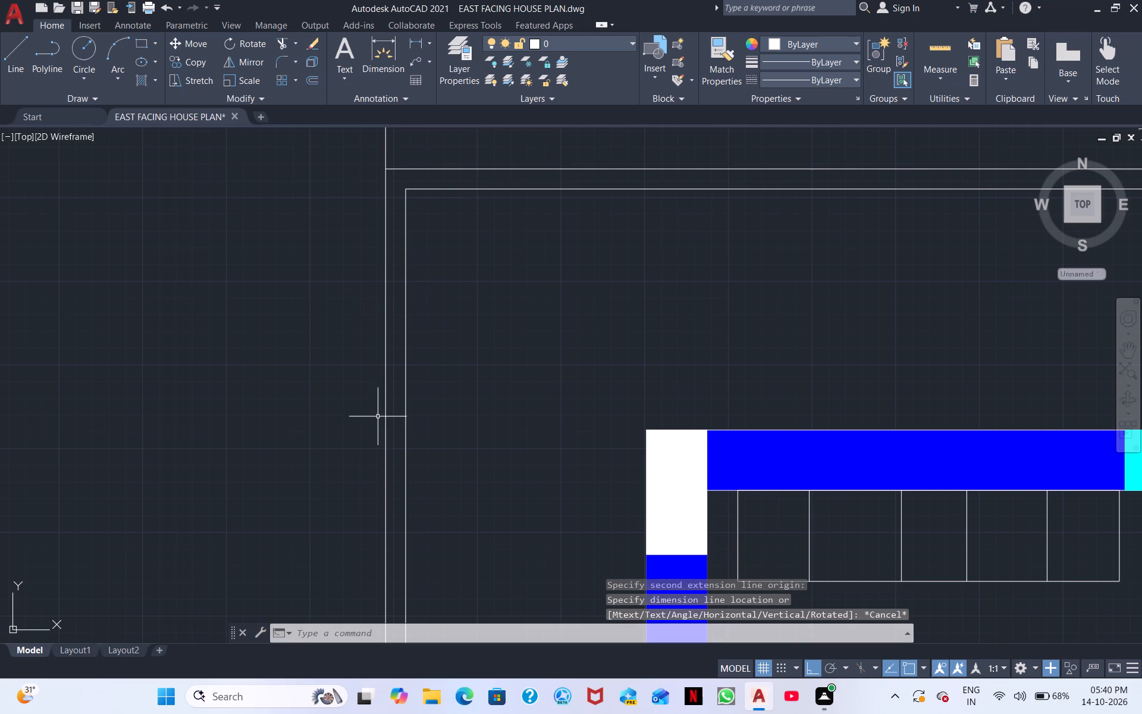
Add a vertical linear dimension from the compound wall's inner north face to the house's outer north face, placed outside the west boundary.
key(space)
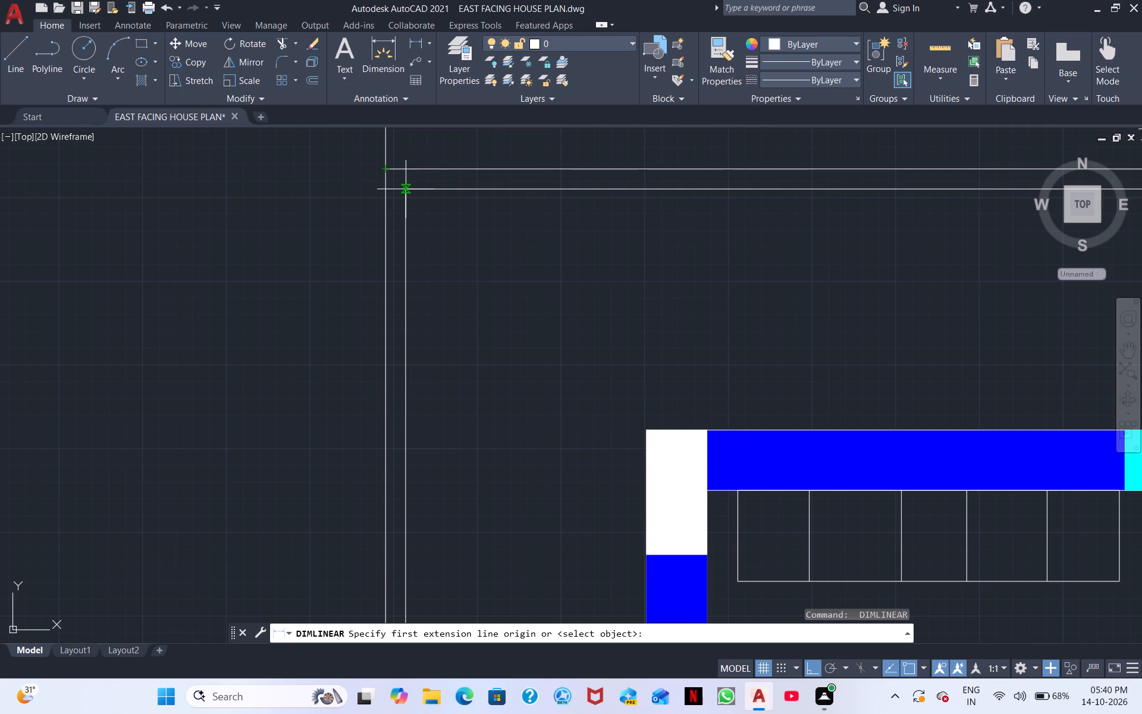
click(388, 190)
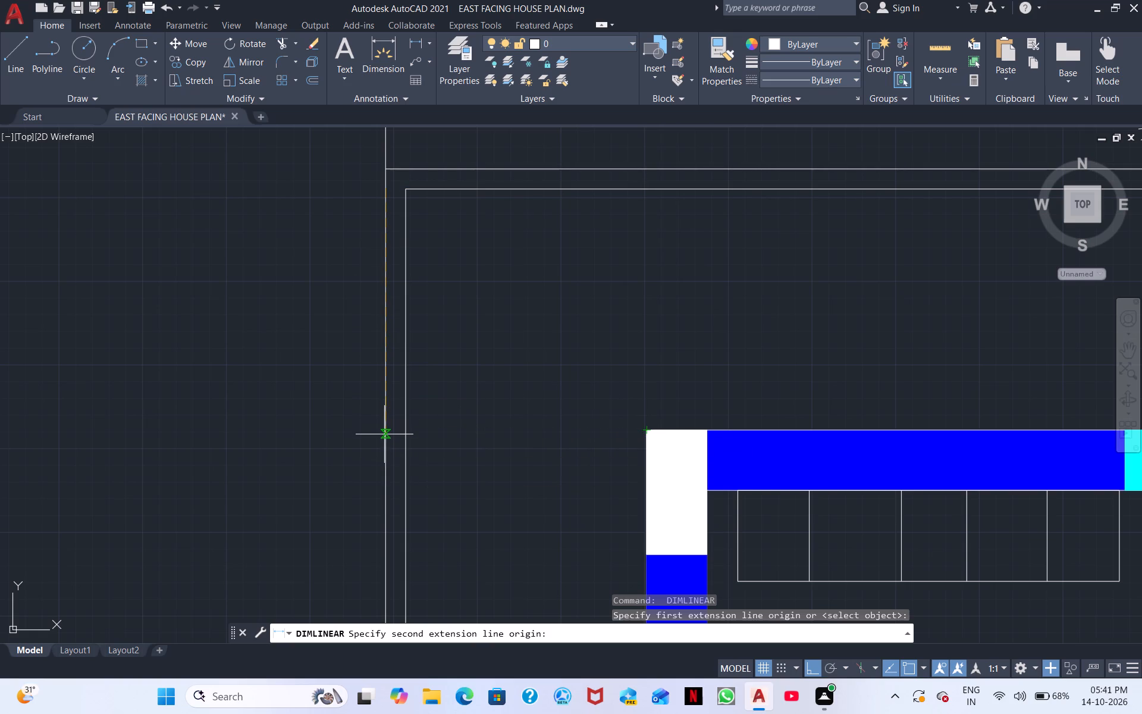
scroll(385, 434, up, 2)
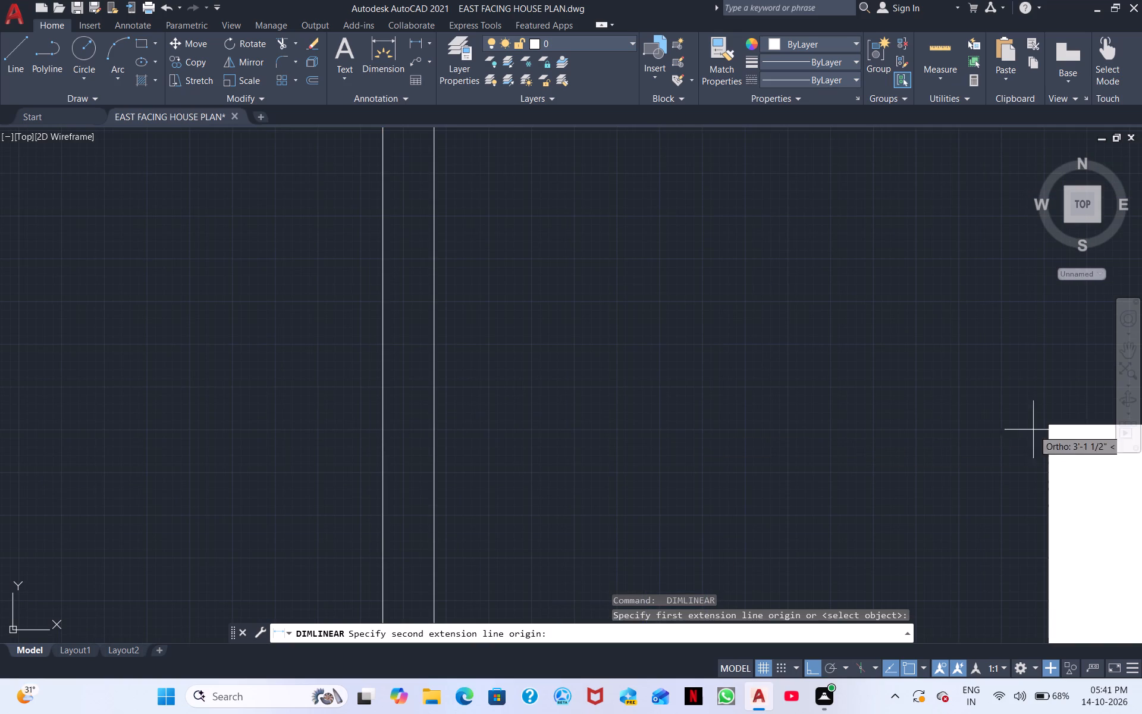
click(388, 427)
scroll(303, 405, down, 2)
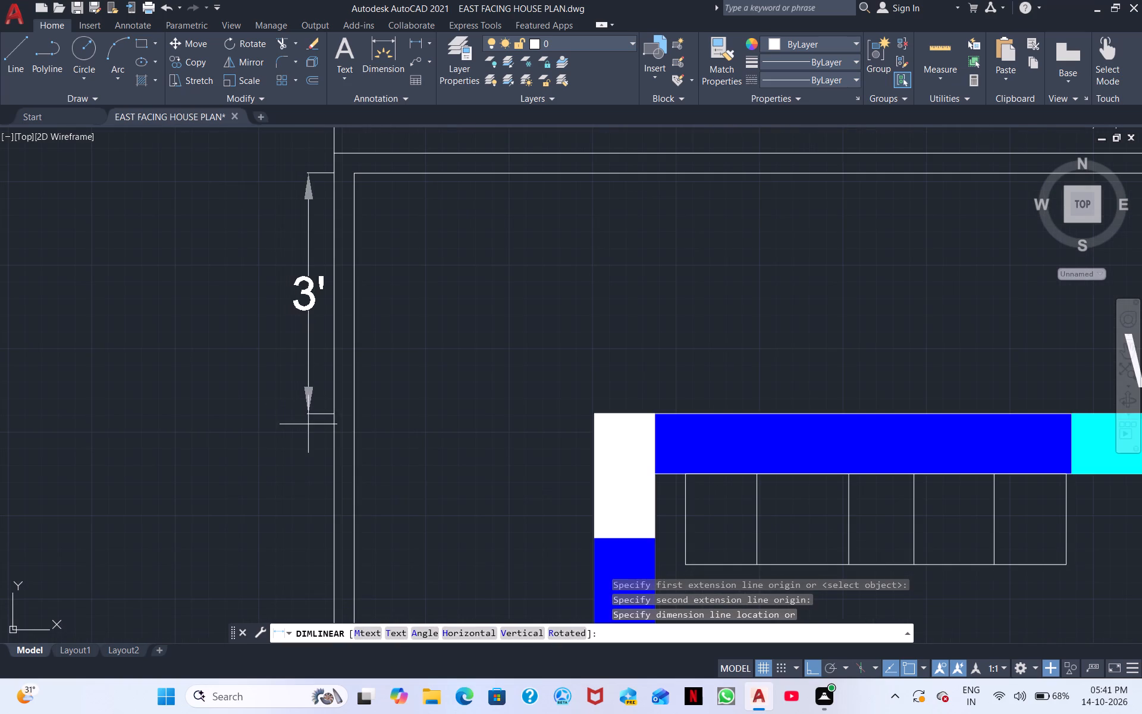
middle_click(308, 424)
click(245, 415)
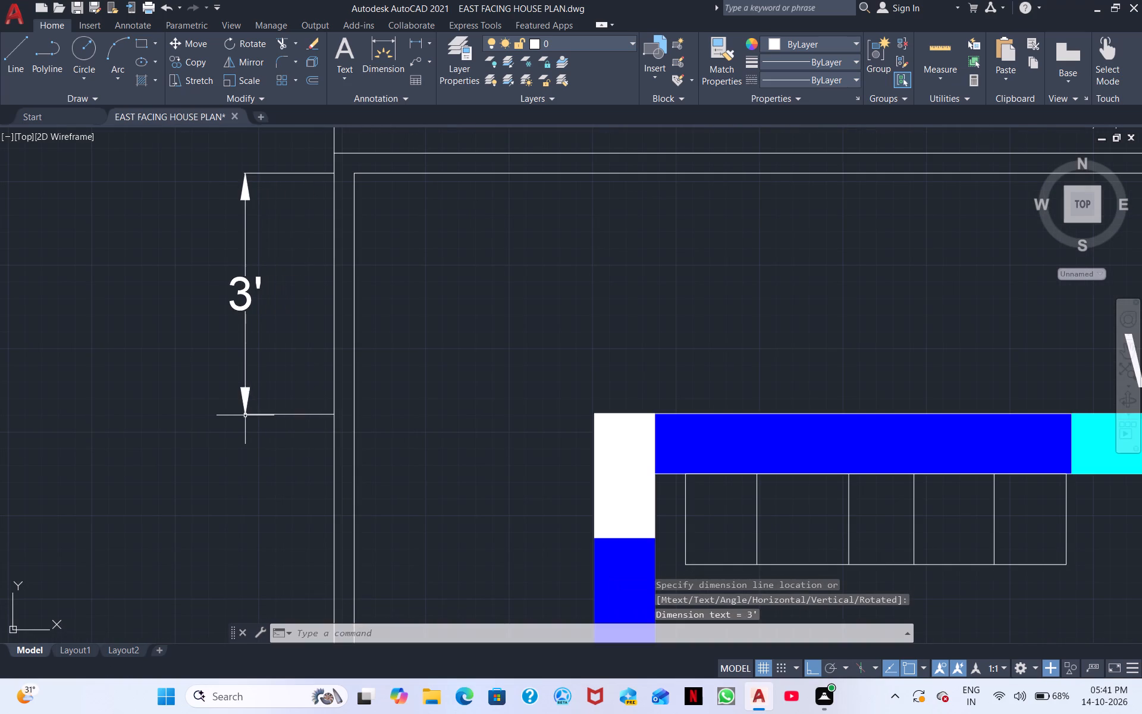
Add a vertical linear dimension along the garden's west edge, from the compound wall's outer northwest corner to the garden's apex, placed west of it.
middle_drag(252, 415, 357, 283)
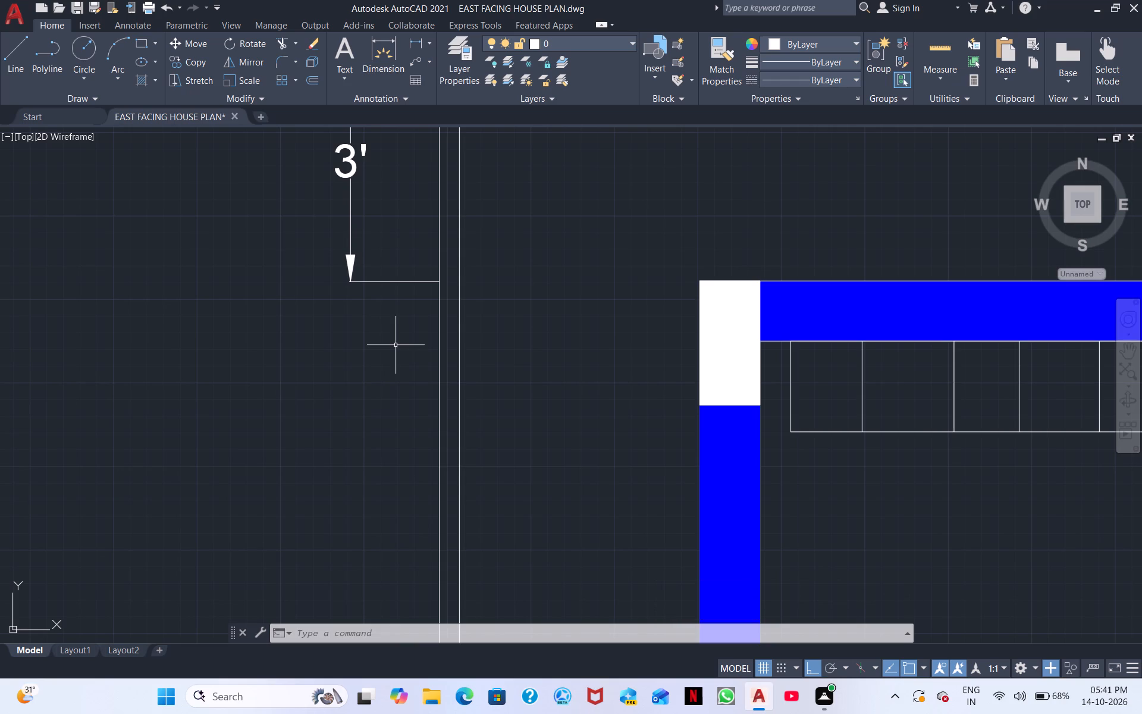
middle_drag(470, 253, 393, 604)
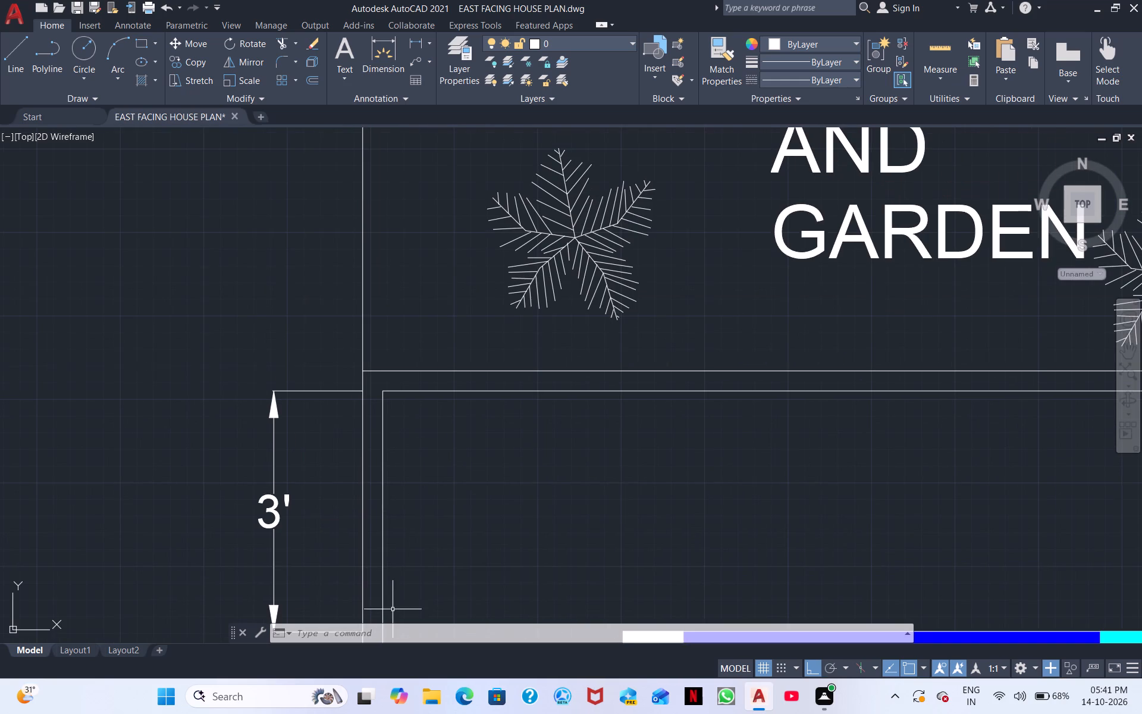
key(m)
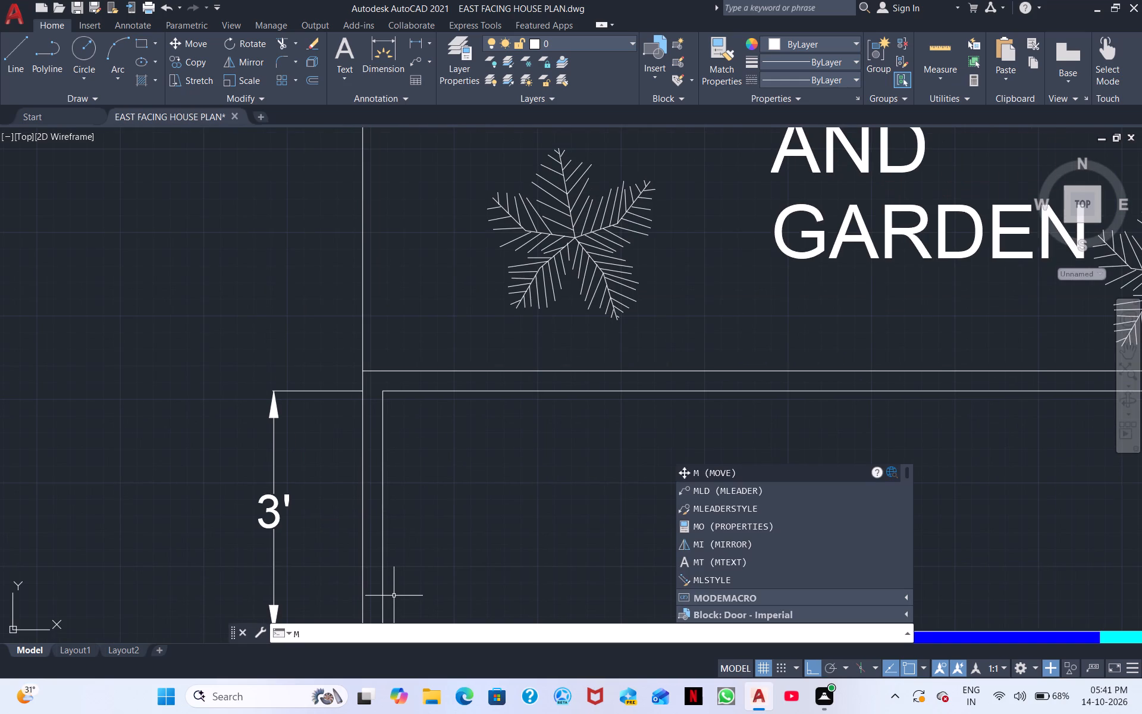
key(BackSpace)
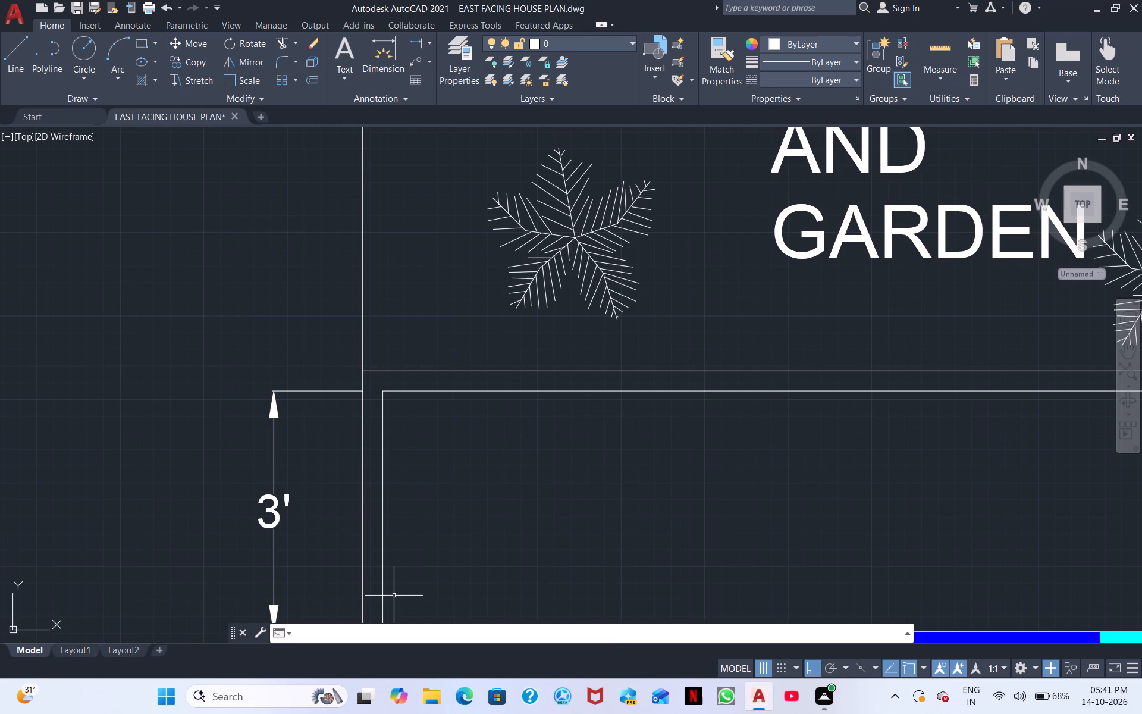
key(space)
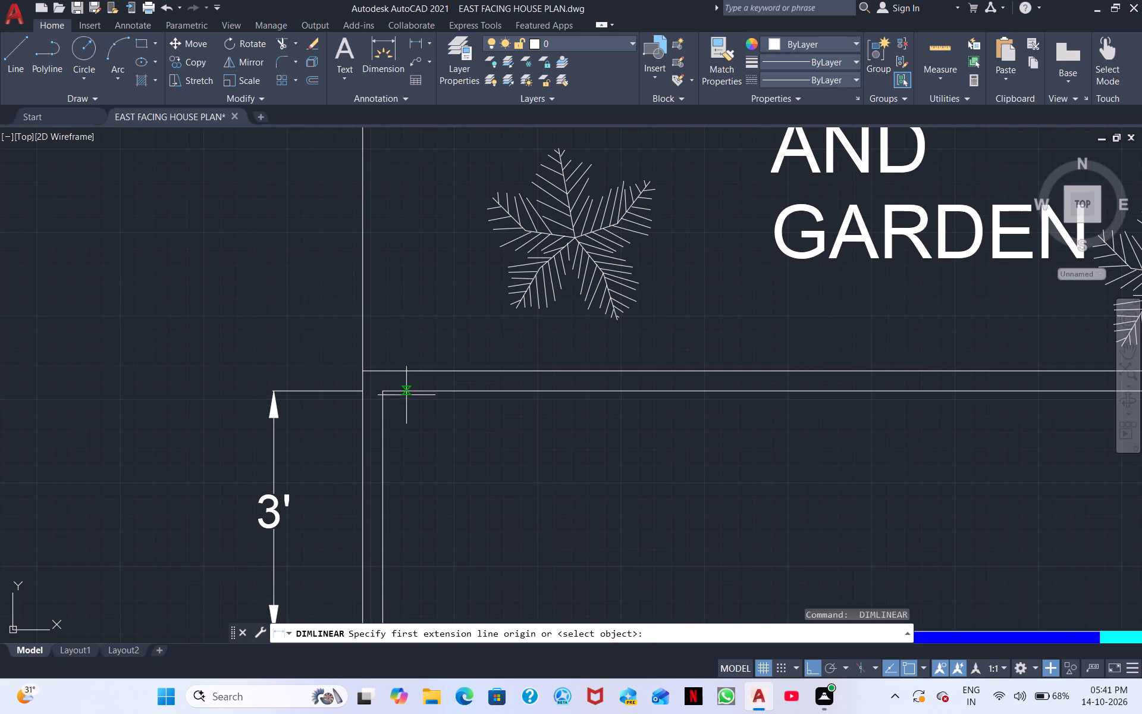
click(360, 372)
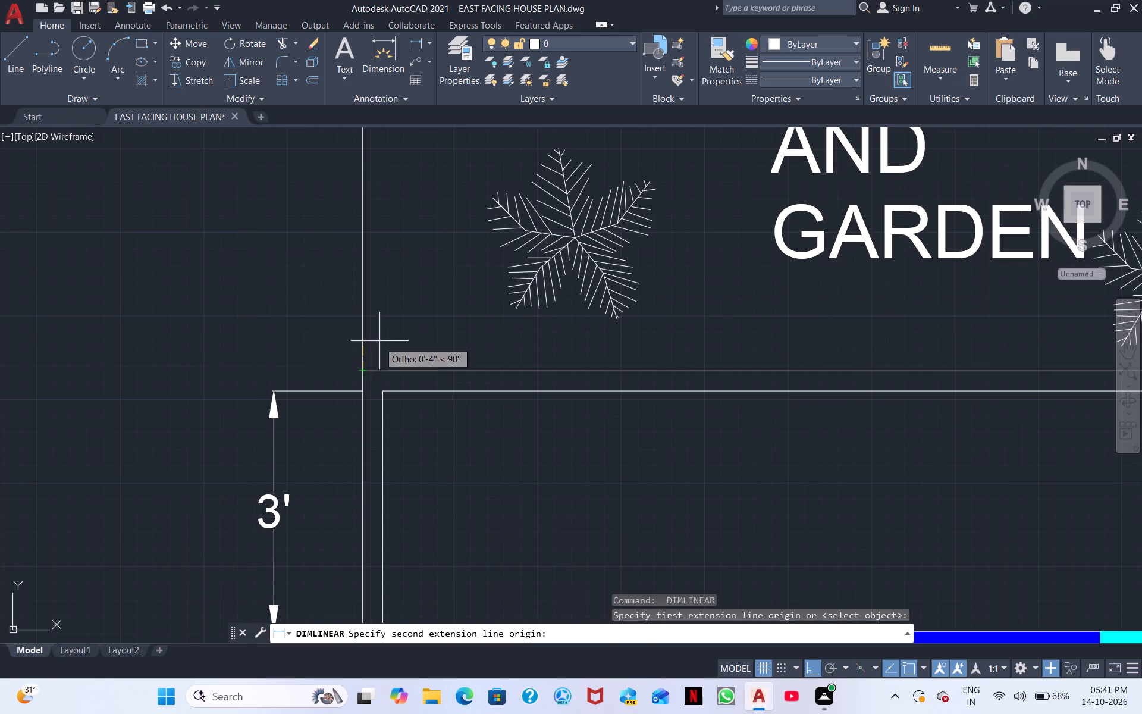
middle_drag(387, 293, 334, 560)
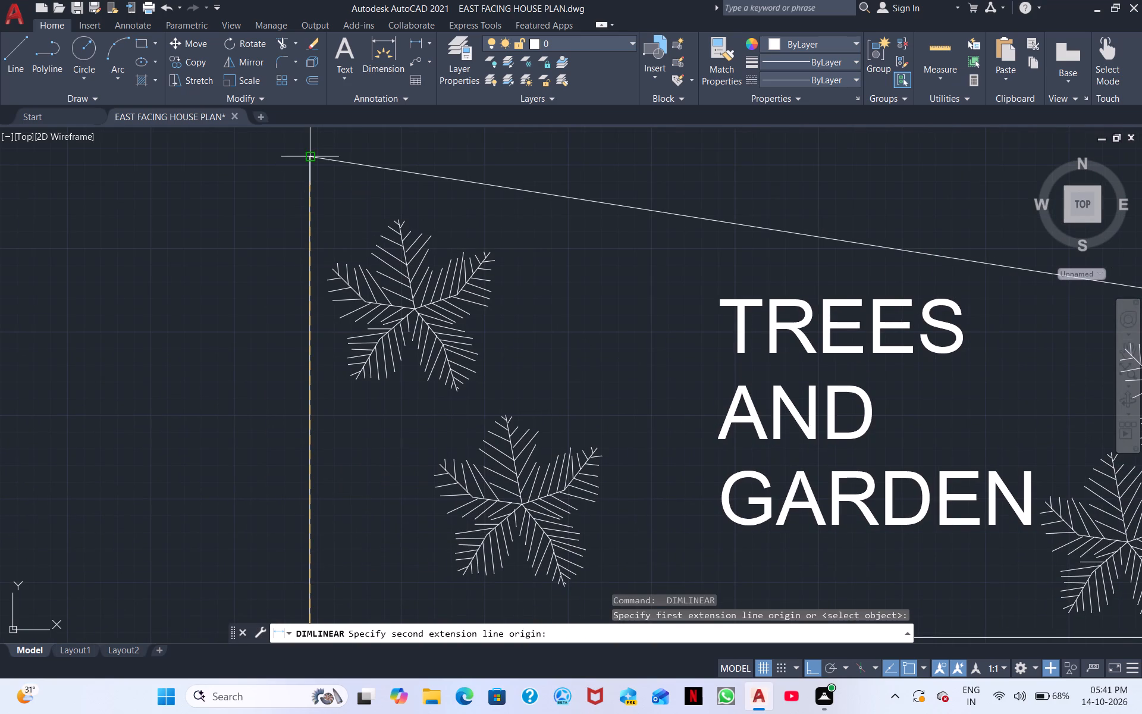
click(308, 152)
click(145, 201)
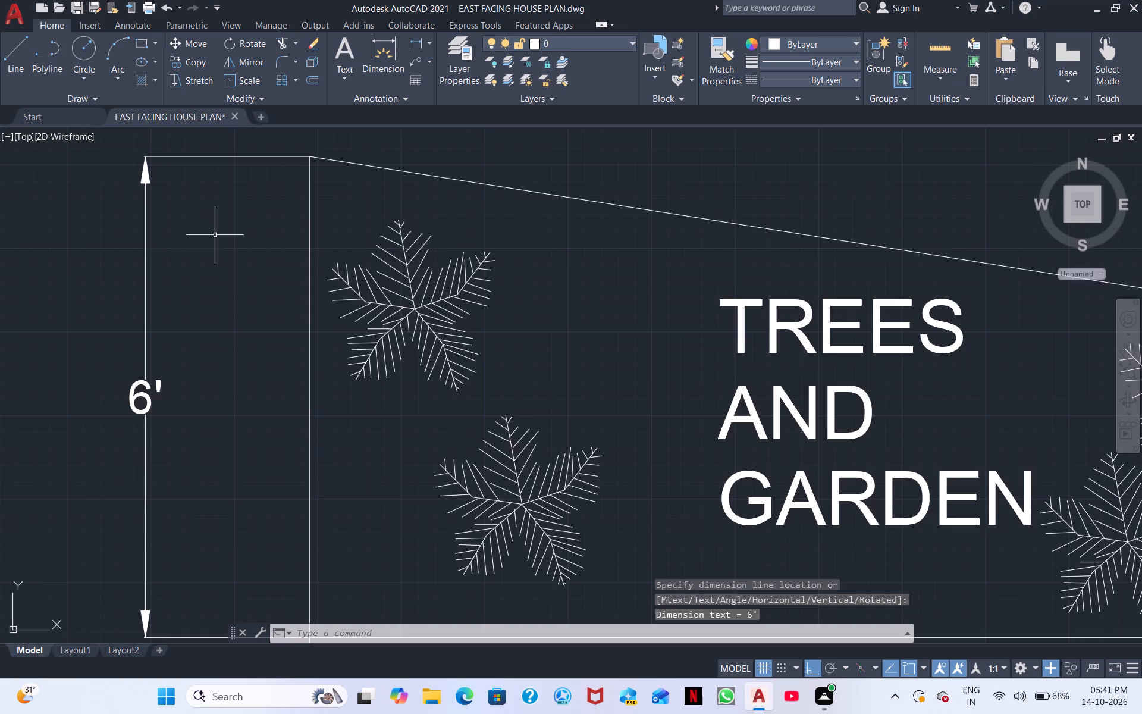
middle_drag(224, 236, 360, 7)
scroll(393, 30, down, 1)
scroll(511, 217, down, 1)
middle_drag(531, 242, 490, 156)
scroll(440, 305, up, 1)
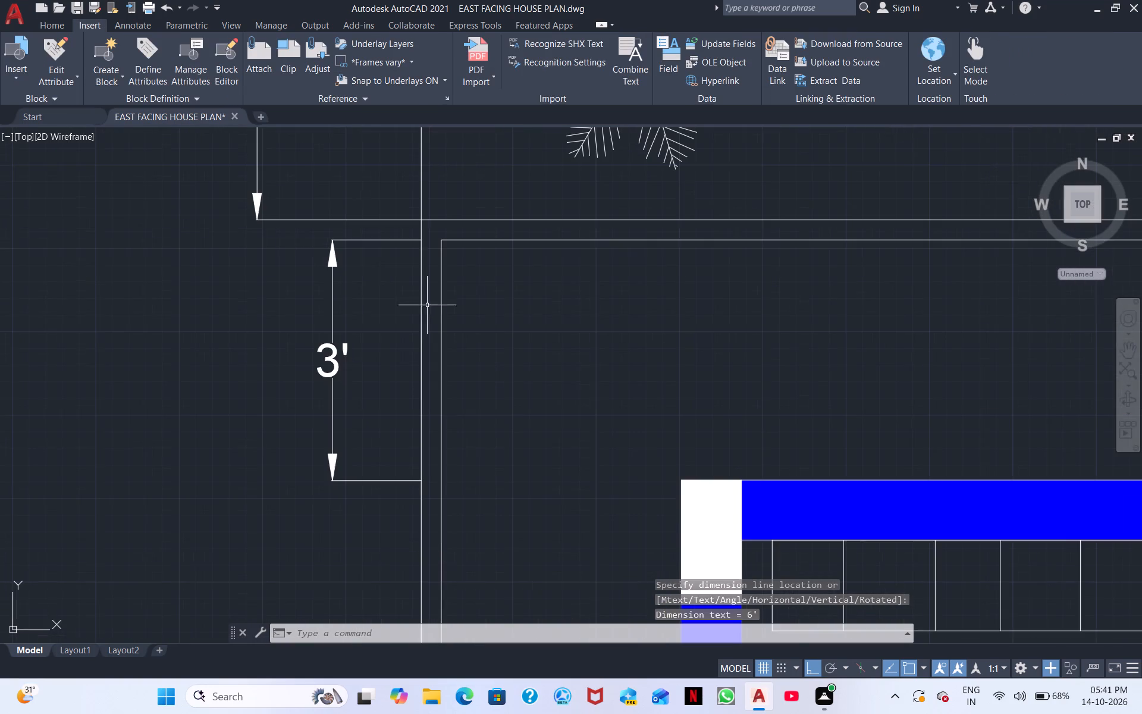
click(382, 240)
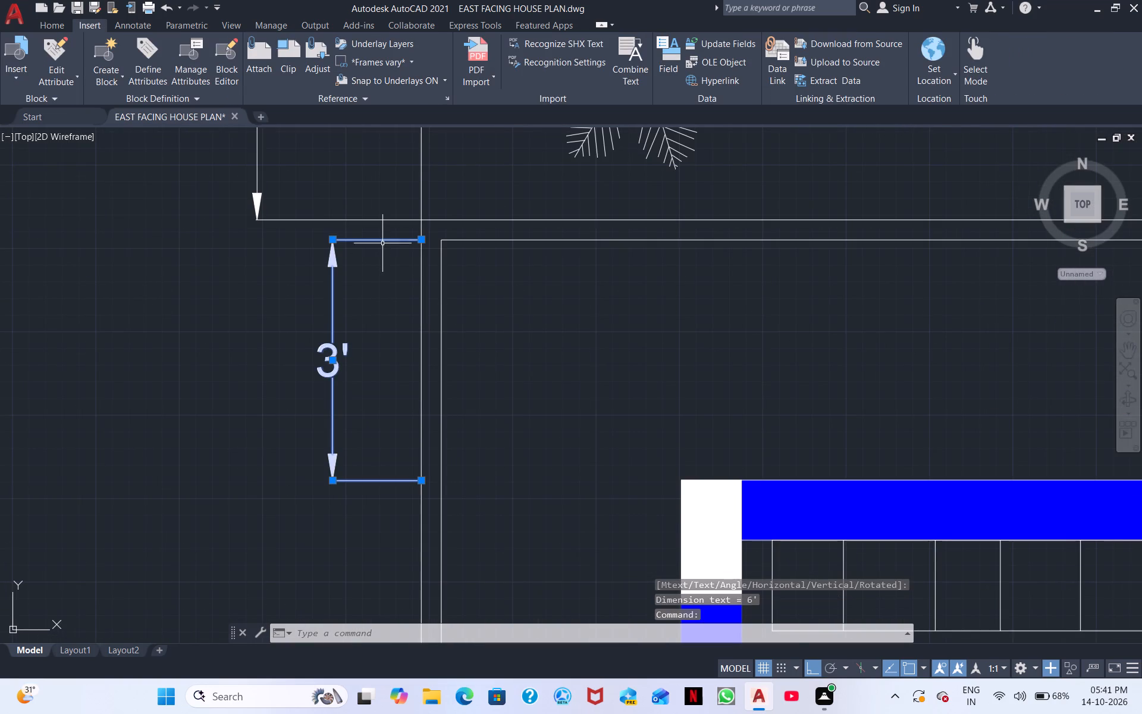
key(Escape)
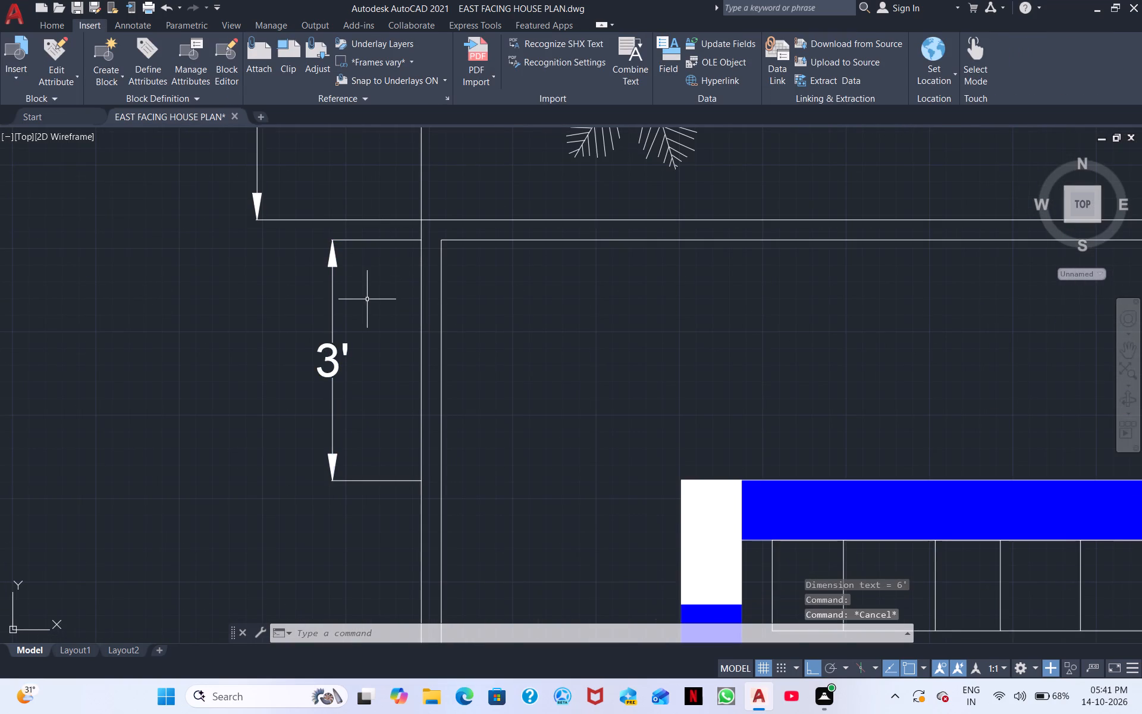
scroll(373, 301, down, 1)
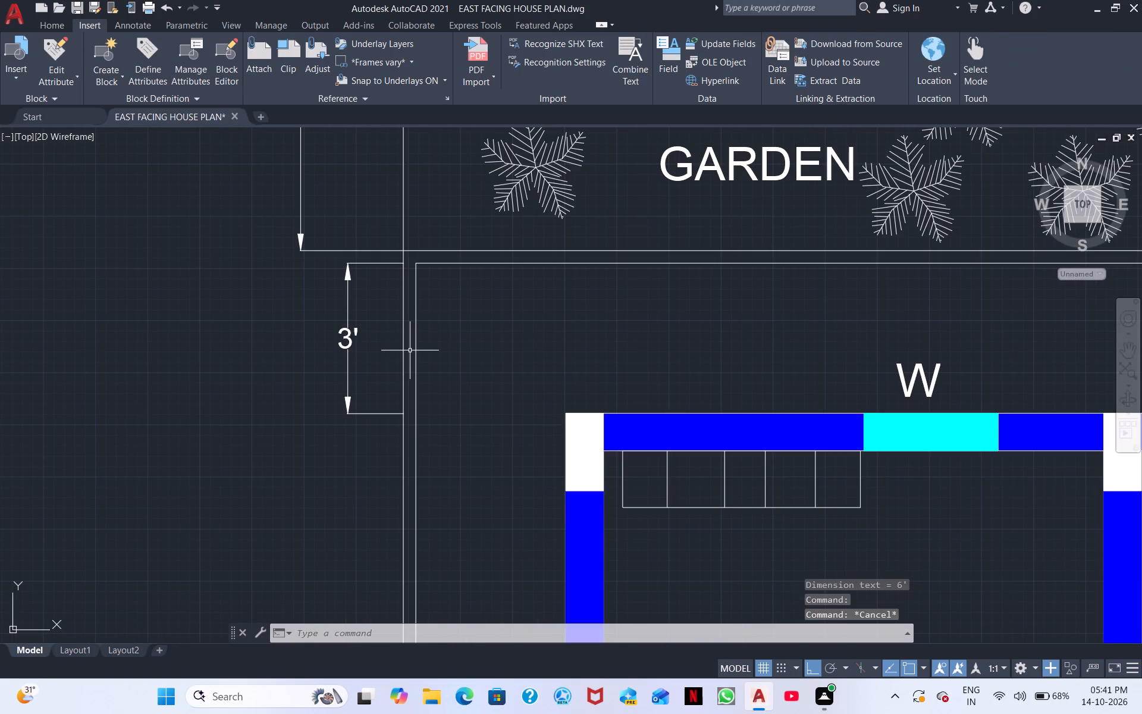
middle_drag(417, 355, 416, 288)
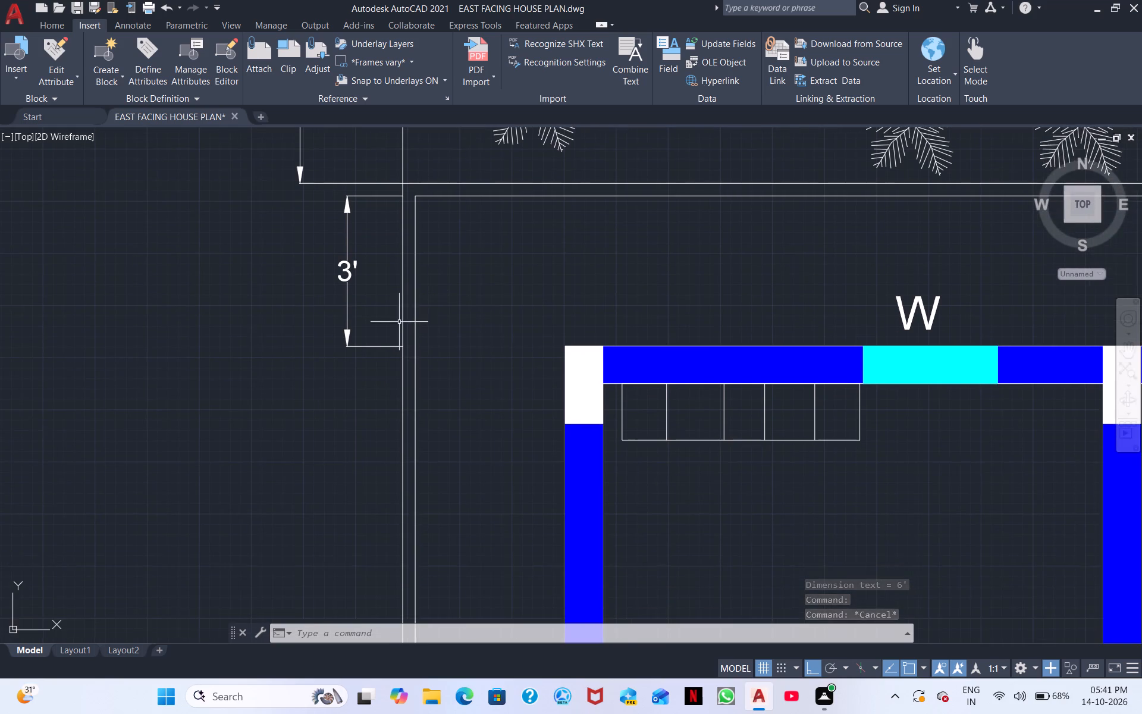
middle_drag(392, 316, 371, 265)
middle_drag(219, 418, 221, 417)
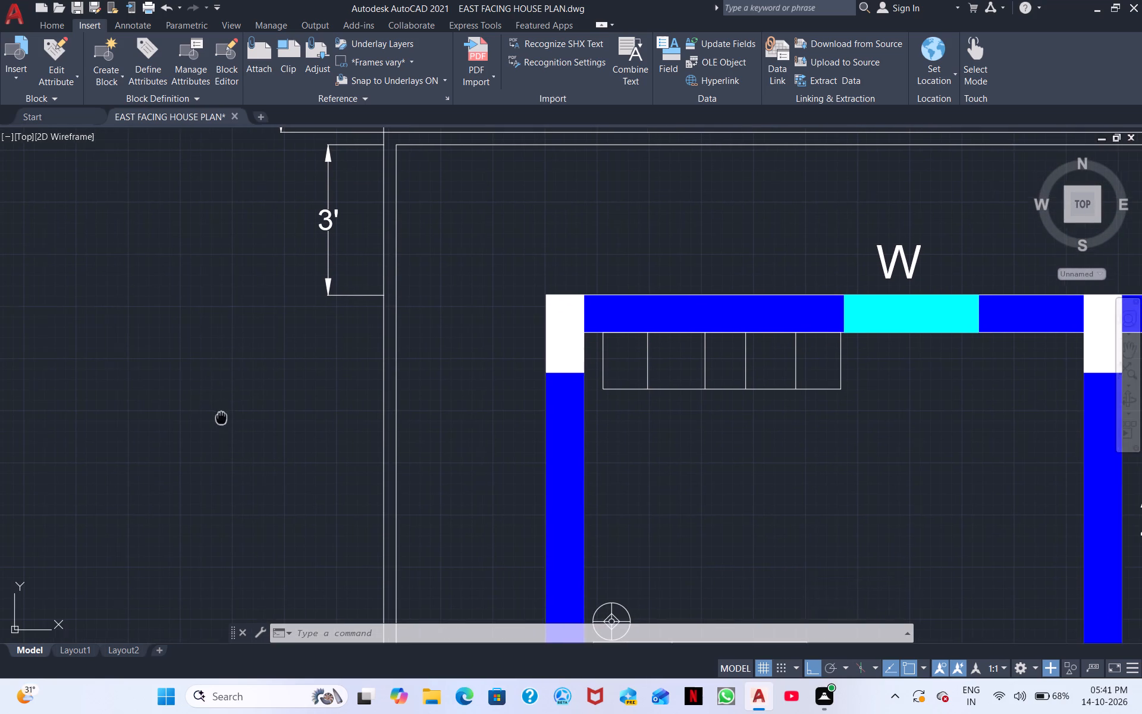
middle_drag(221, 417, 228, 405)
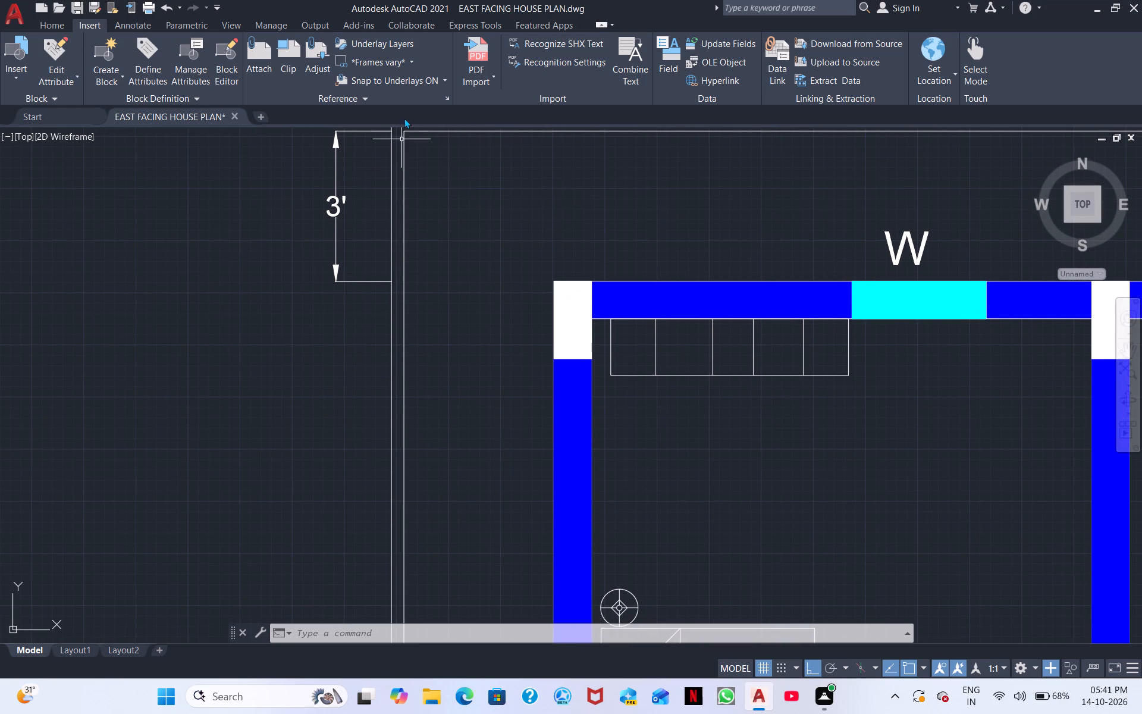
Add a vertical linear dimension from the house's outer north face to its outer south face, placed just outside the west boundary.
click(60, 19)
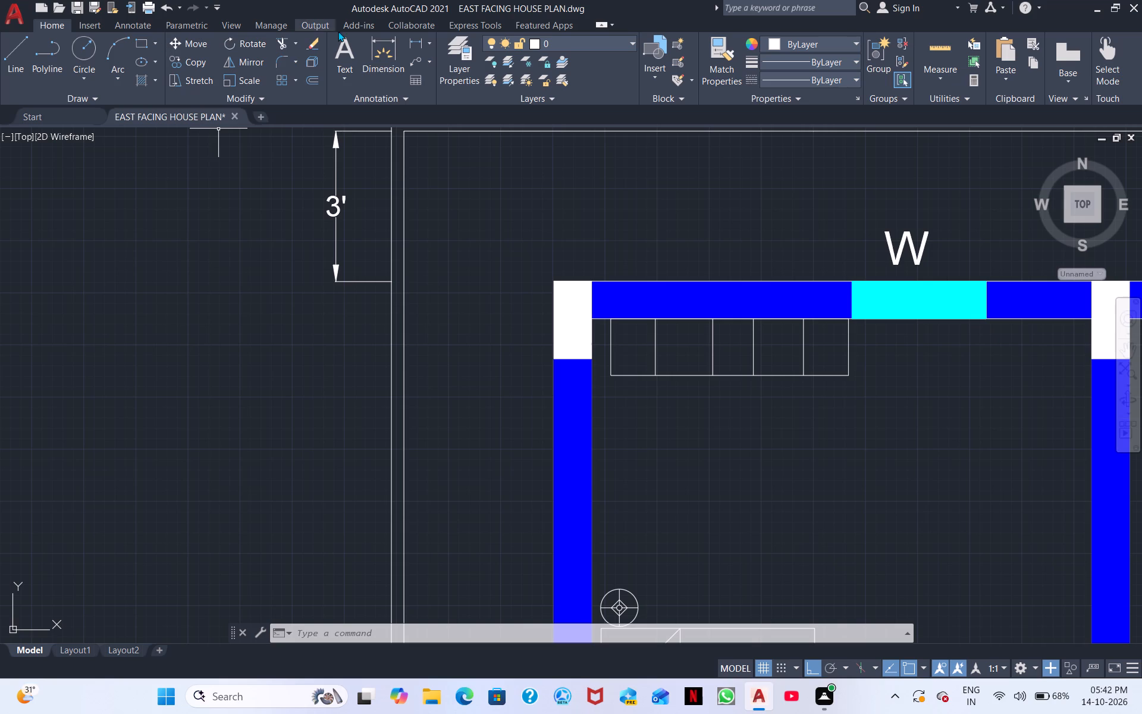
click(415, 48)
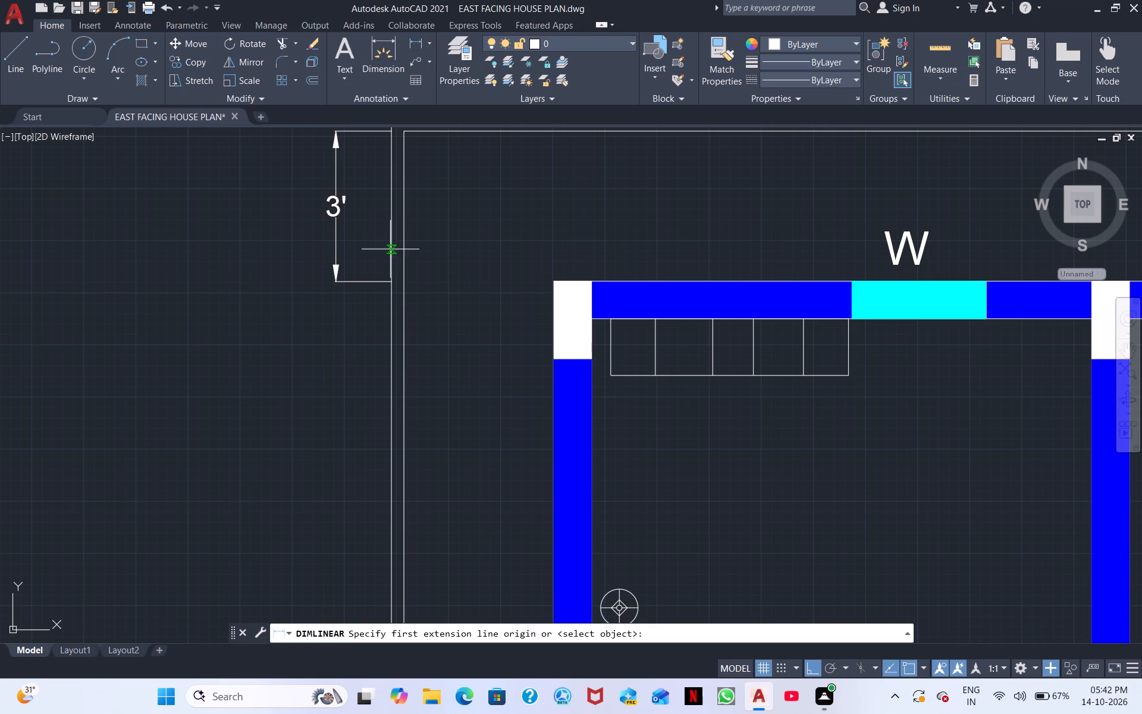
click(392, 286)
middle_drag(421, 421, 428, 178)
middle_drag(441, 360, 441, 144)
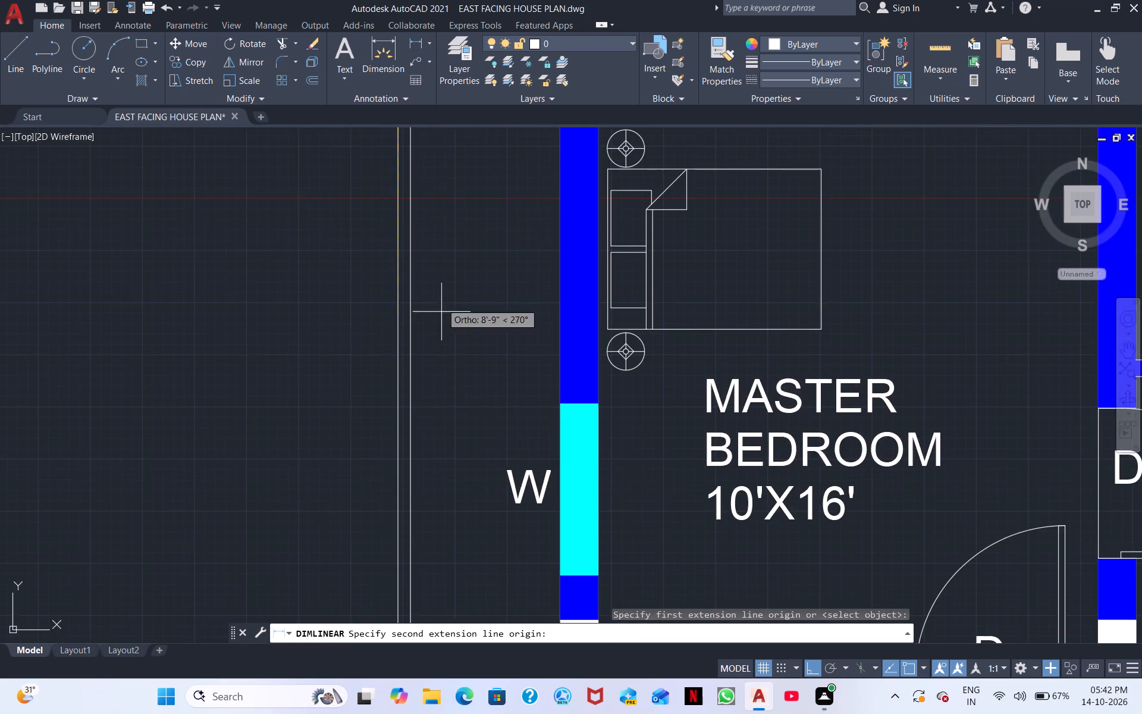
middle_drag(431, 394, 437, 186)
middle_drag(382, 352, 402, 192)
middle_drag(402, 317, 407, 183)
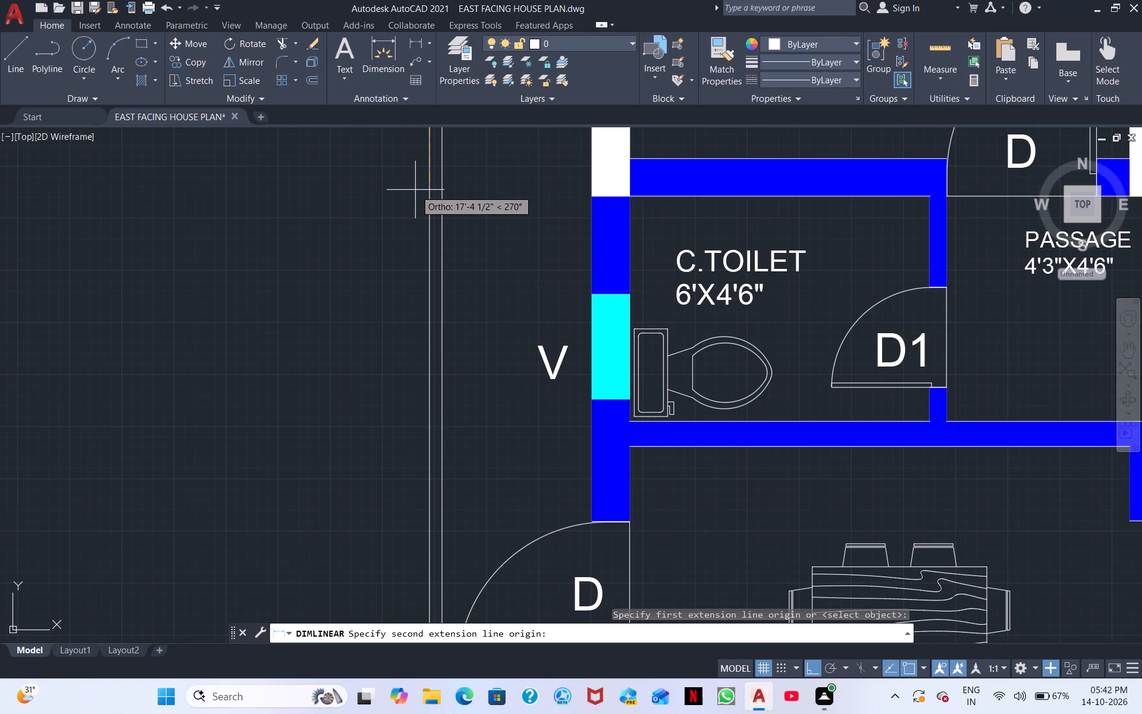
middle_drag(384, 278, 360, 192)
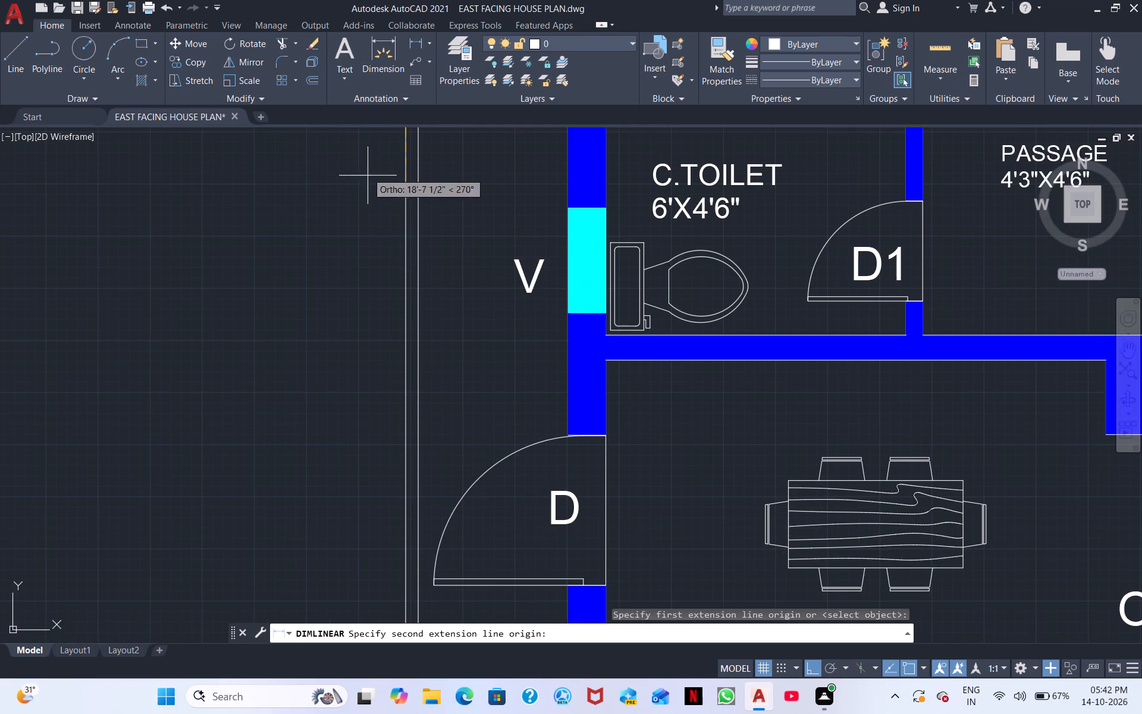
scroll(350, 299, down, 1)
middle_drag(337, 331, 378, 173)
scroll(390, 155, down, 2)
middle_drag(419, 302, 401, 183)
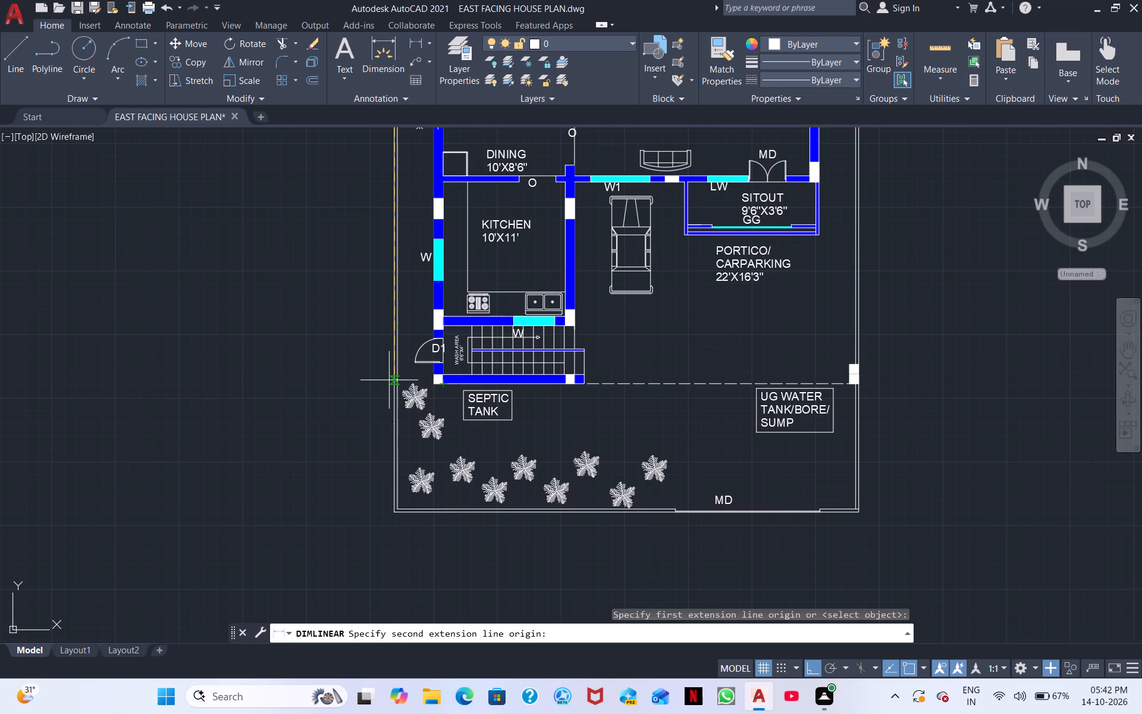
scroll(387, 380, up, 2)
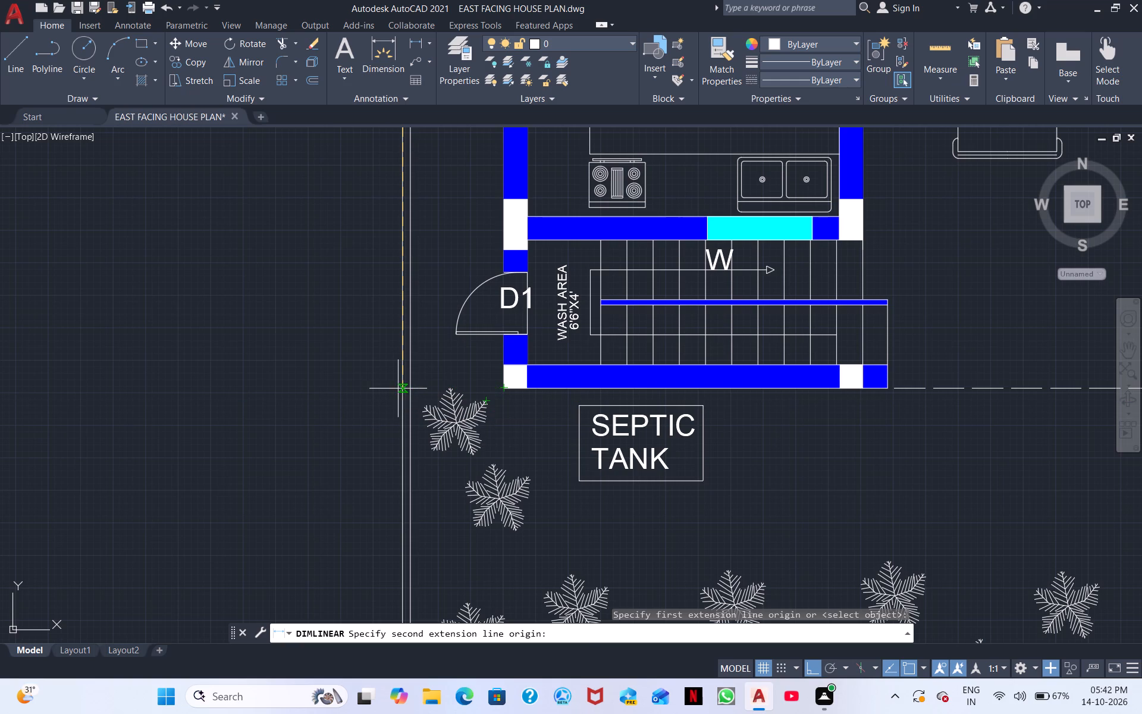
click(403, 389)
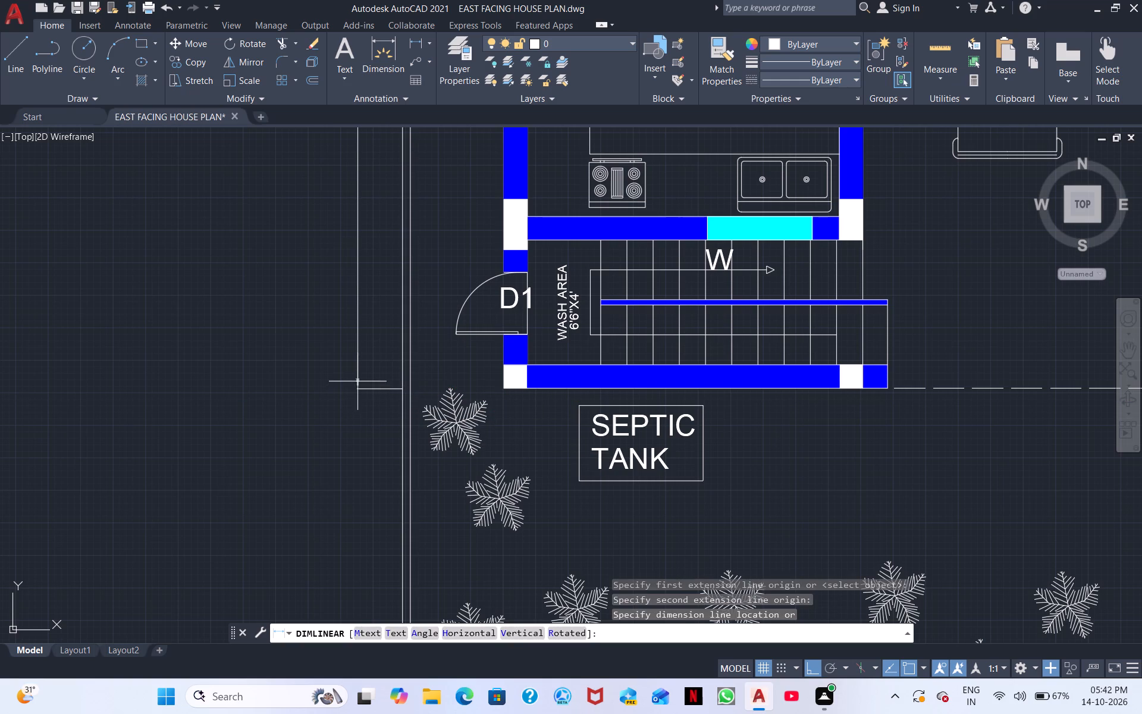
middle_drag(354, 408, 322, 631)
scroll(303, 560, down, 3)
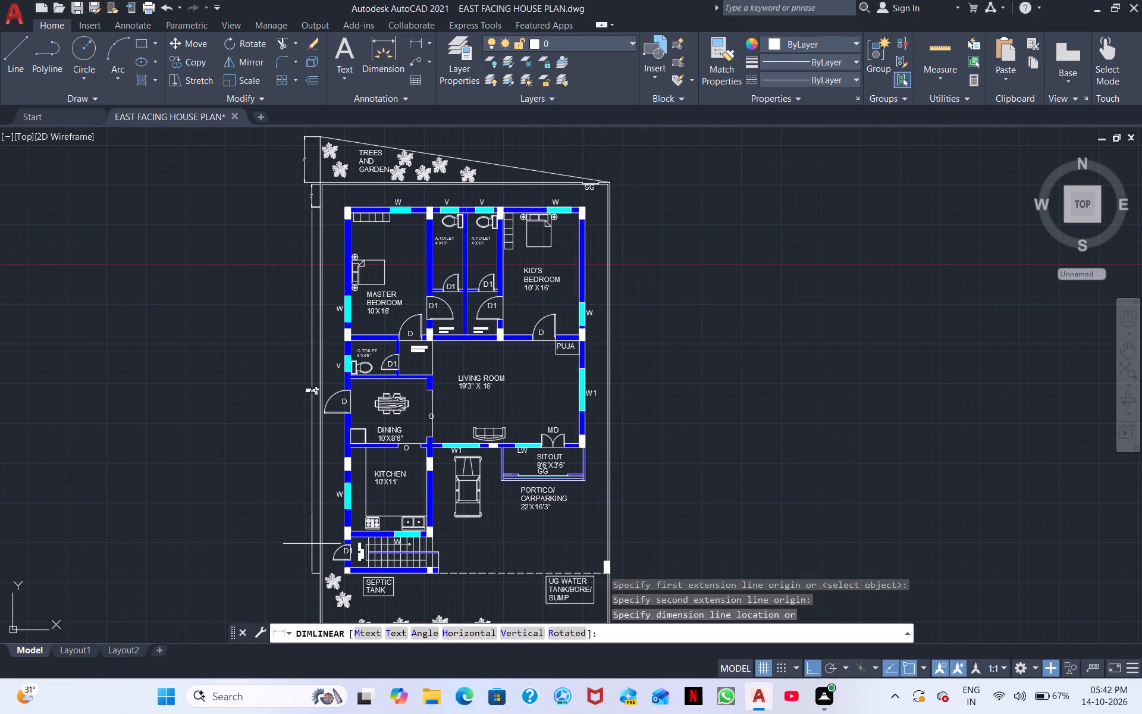
click(312, 544)
Replace the text of the house's overall north-south dimension outside the west boundary with 50'6".
scroll(274, 515, up, 3)
middle_drag(349, 628, 337, 669)
scroll(344, 657, down, 1)
scroll(437, 497, down, 2)
scroll(368, 352, up, 2)
middle_drag(426, 359, 356, 546)
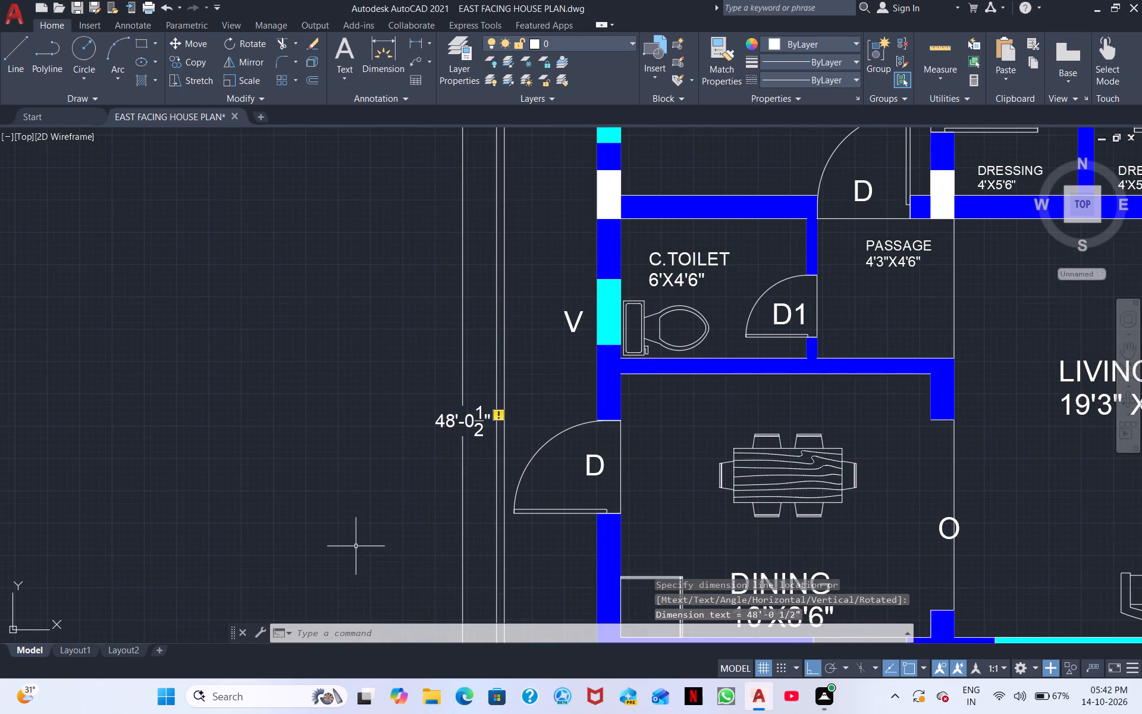
drag(486, 426, 484, 425)
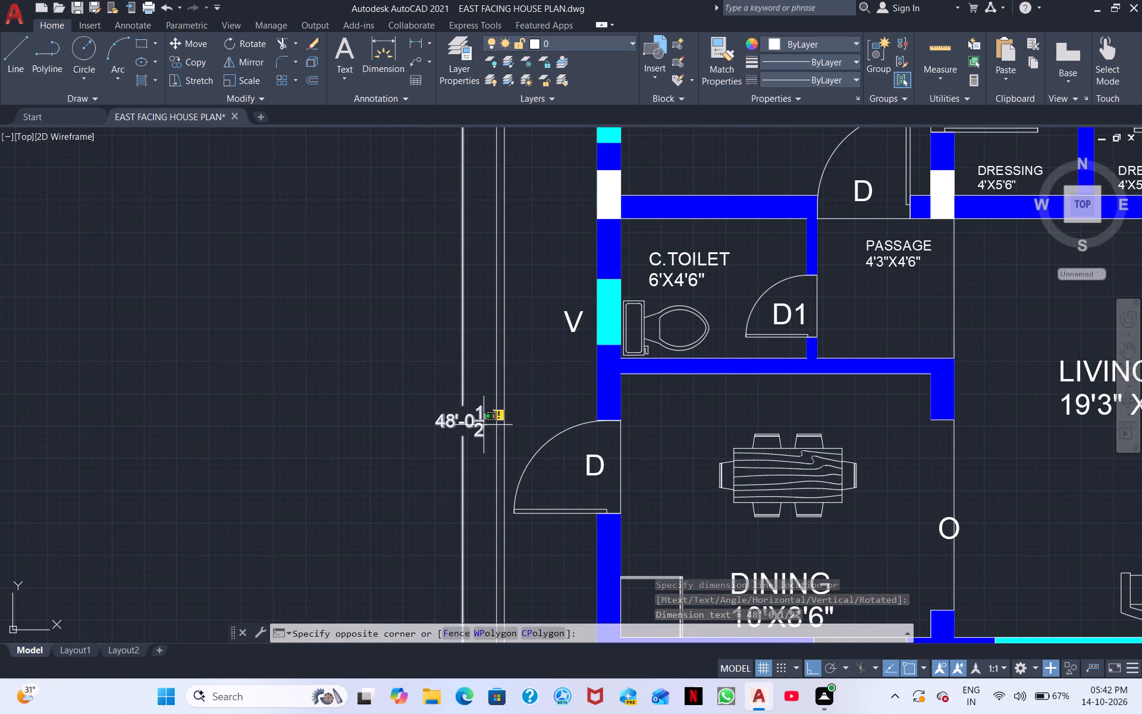
drag(484, 425, 476, 422)
double_click(476, 422)
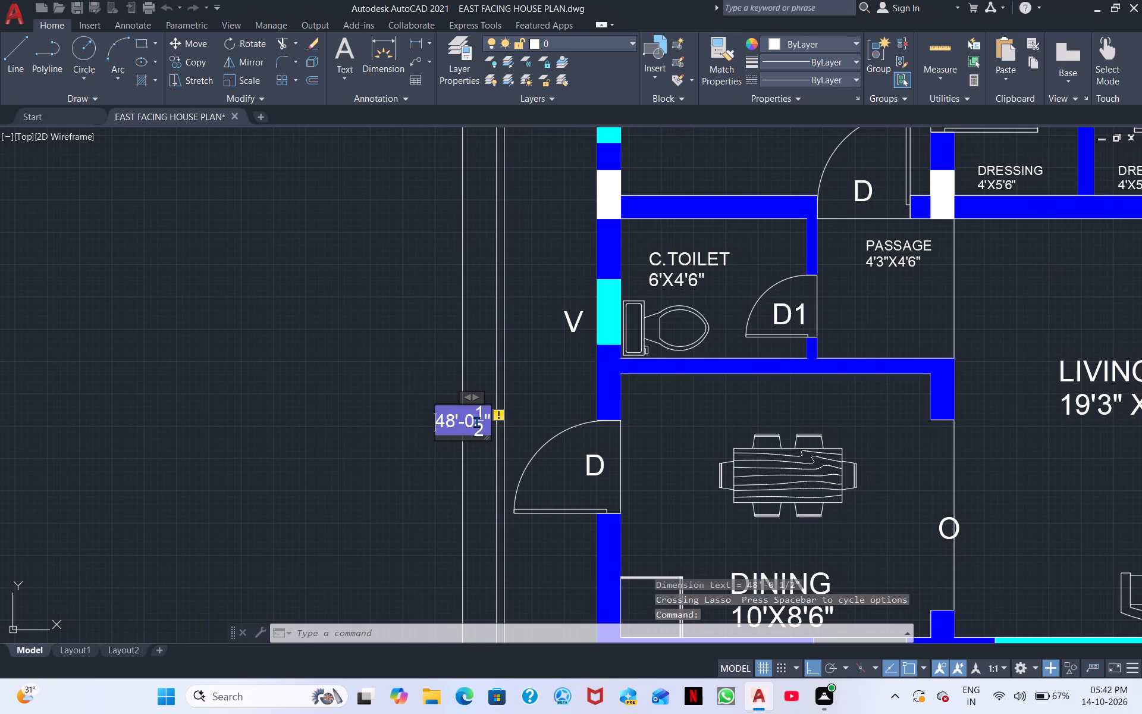
key(BackSpace)
key(BackSpace)
key(BackSpace)
key(BackSpace)
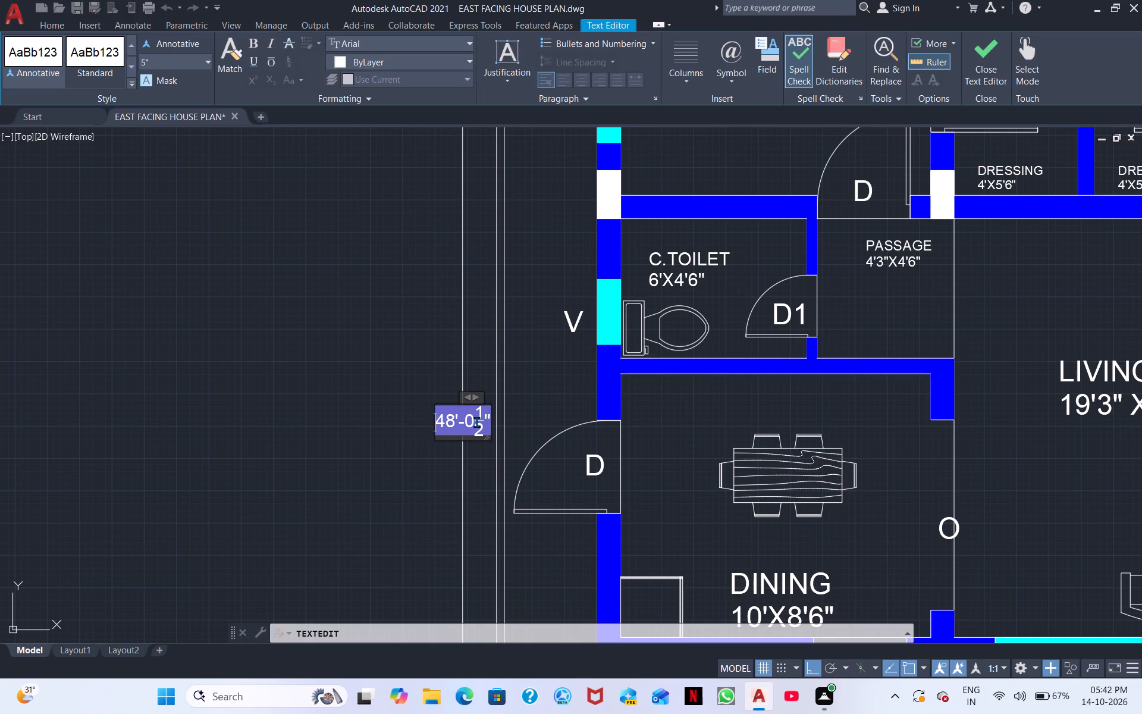
click(480, 424)
double_click(485, 422)
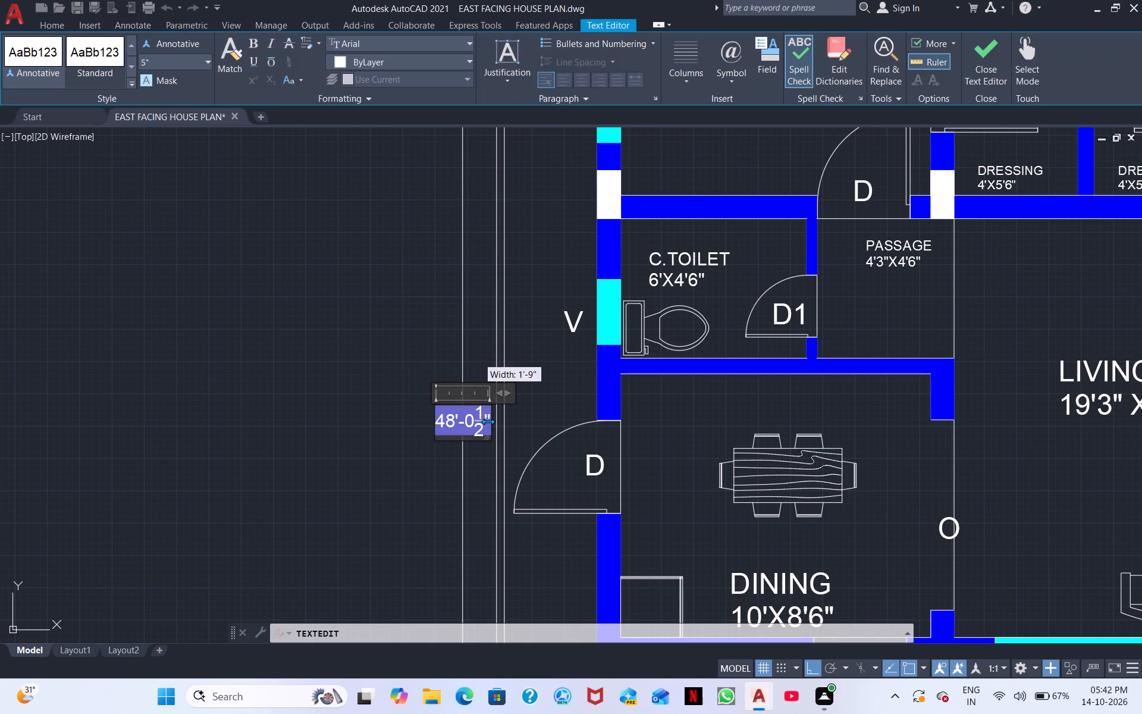
triple_click(484, 421)
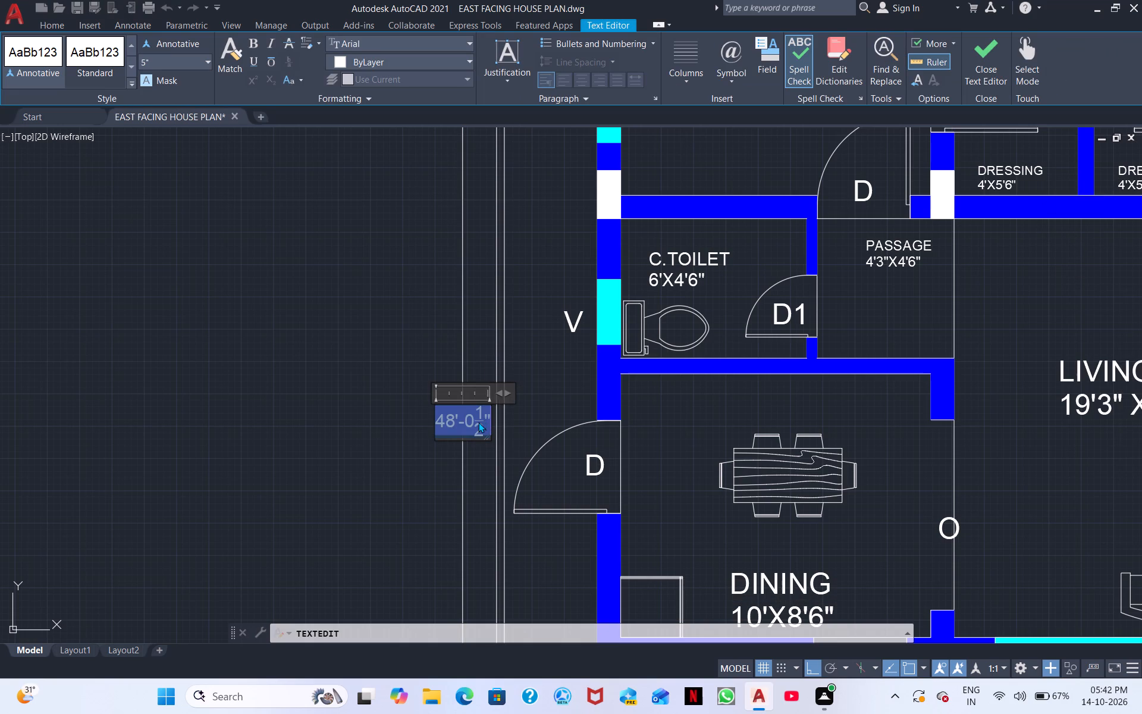
double_click(478, 421)
click(512, 359)
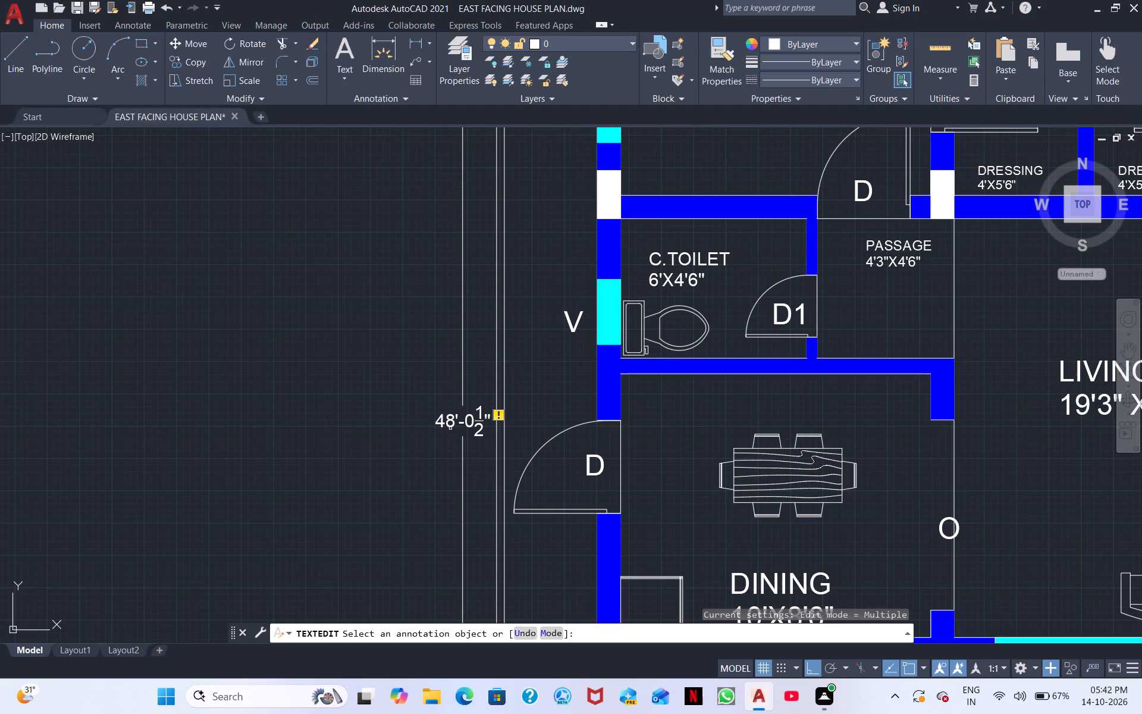
double_click(475, 418)
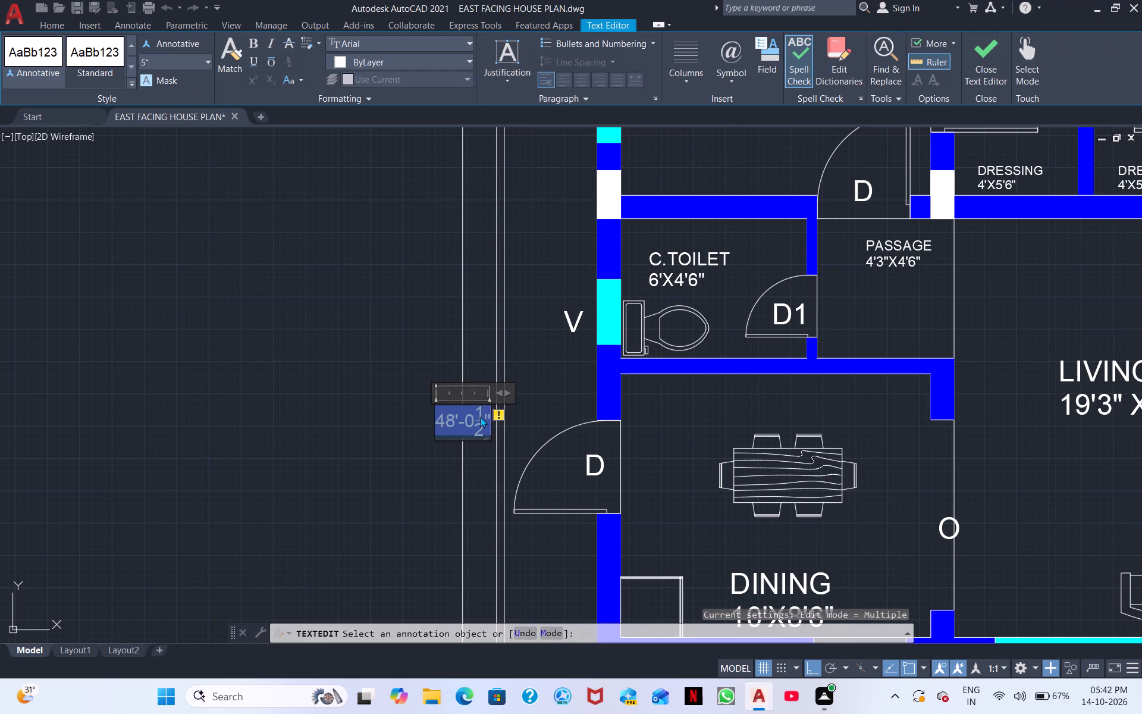
key(BackSpace)
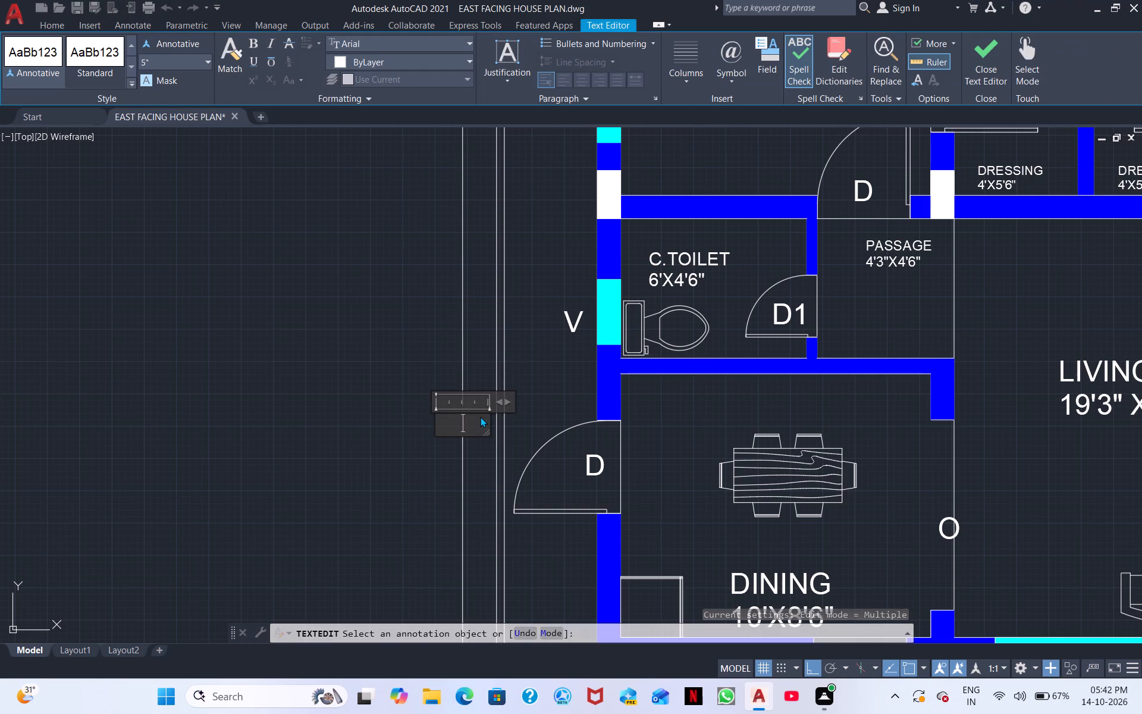
text(50'6")
key(Return)
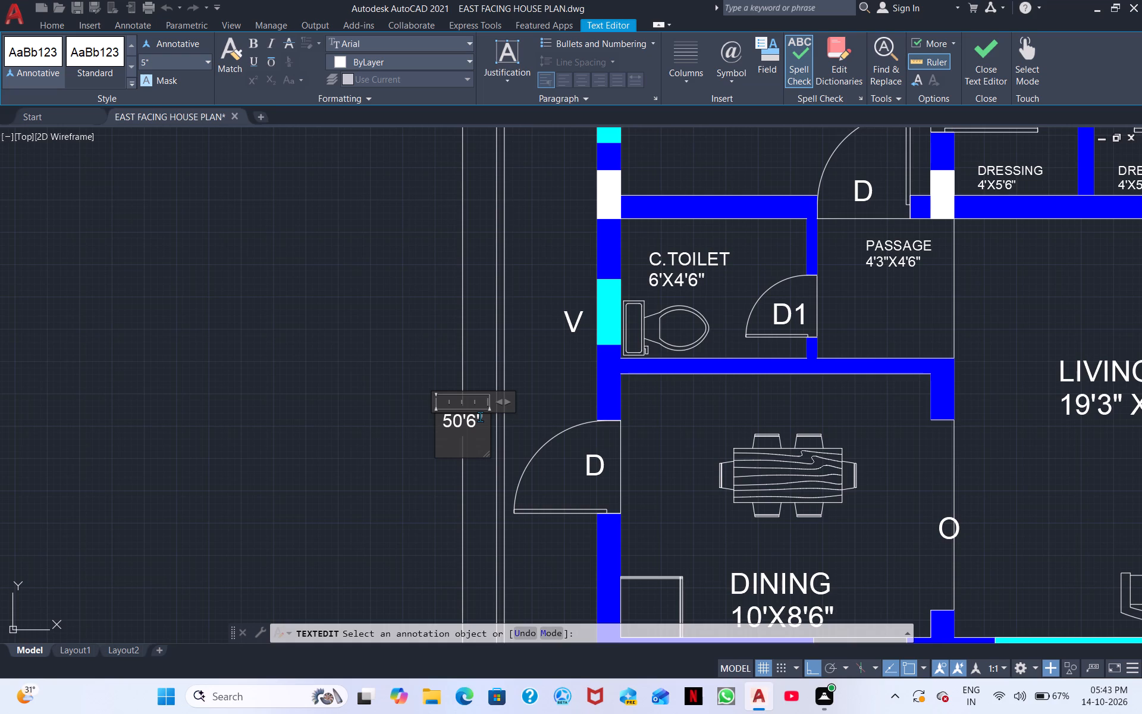
key(Escape)
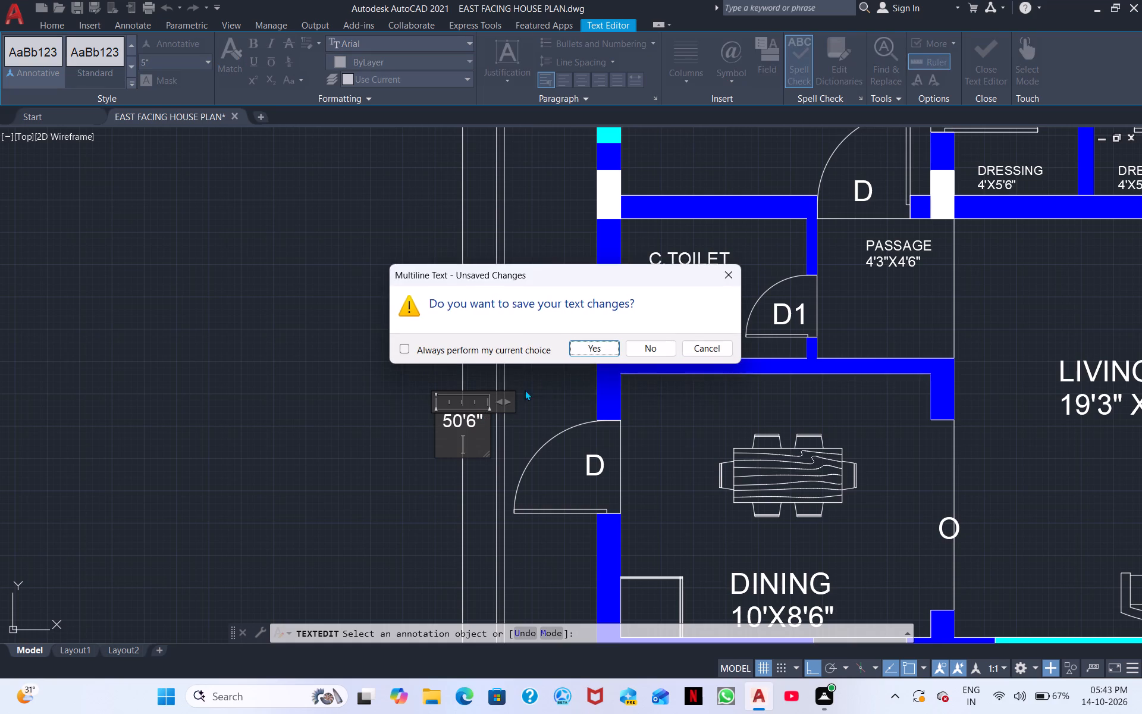
click(608, 342)
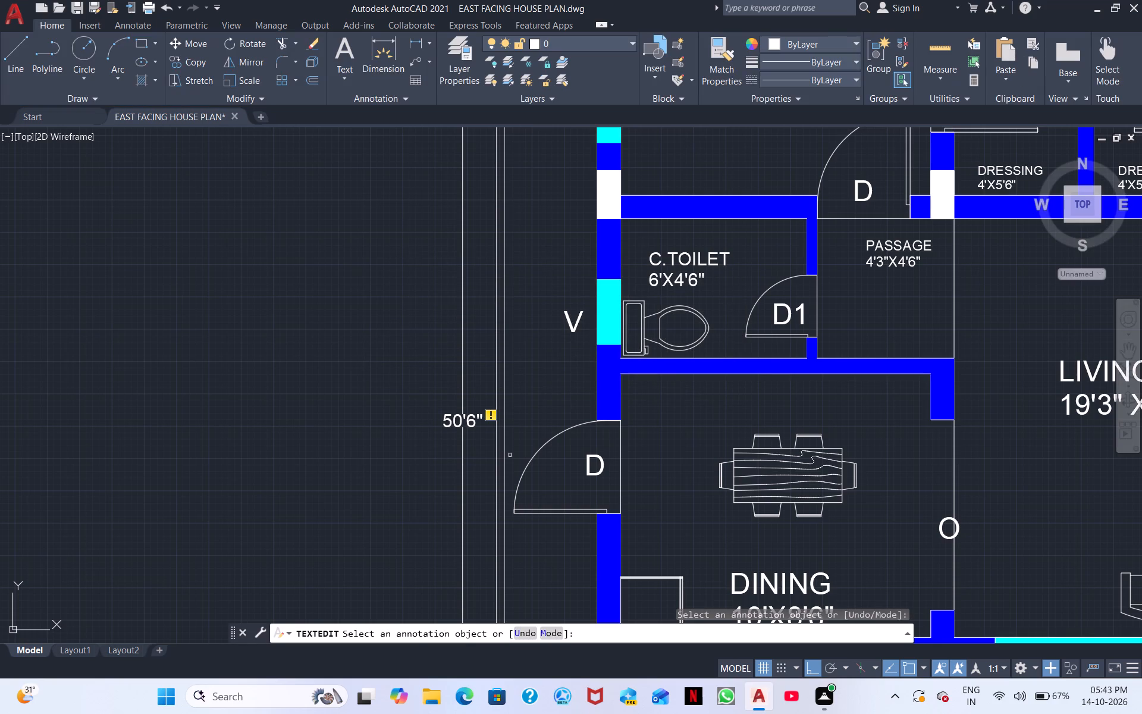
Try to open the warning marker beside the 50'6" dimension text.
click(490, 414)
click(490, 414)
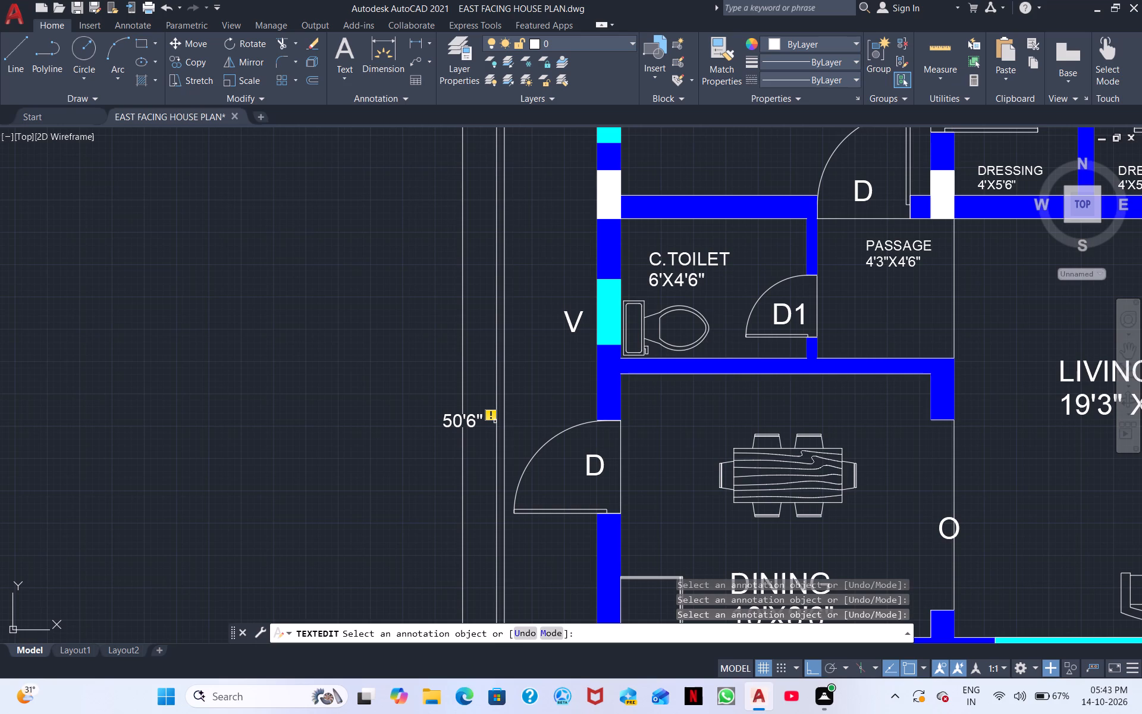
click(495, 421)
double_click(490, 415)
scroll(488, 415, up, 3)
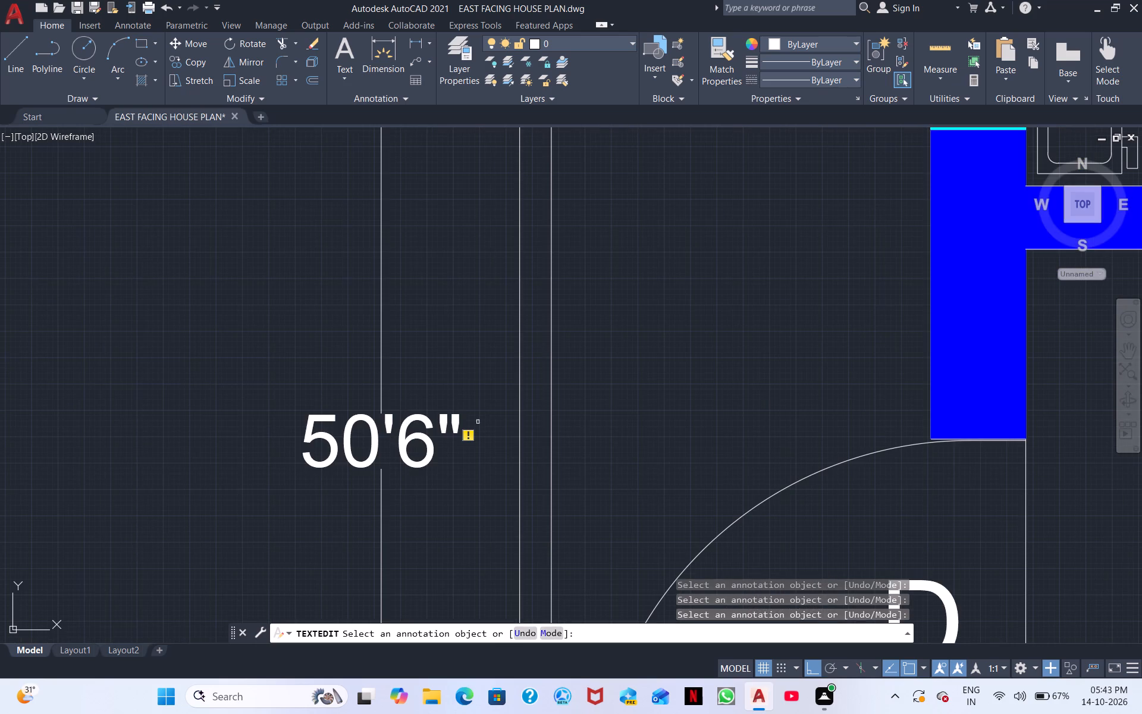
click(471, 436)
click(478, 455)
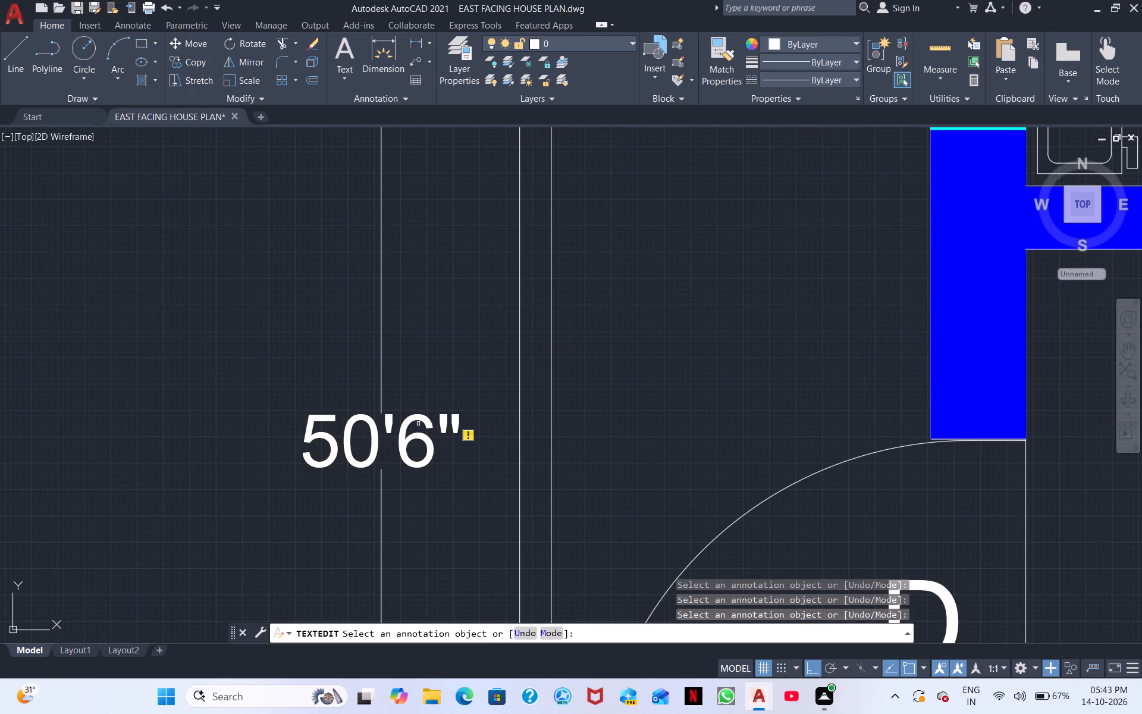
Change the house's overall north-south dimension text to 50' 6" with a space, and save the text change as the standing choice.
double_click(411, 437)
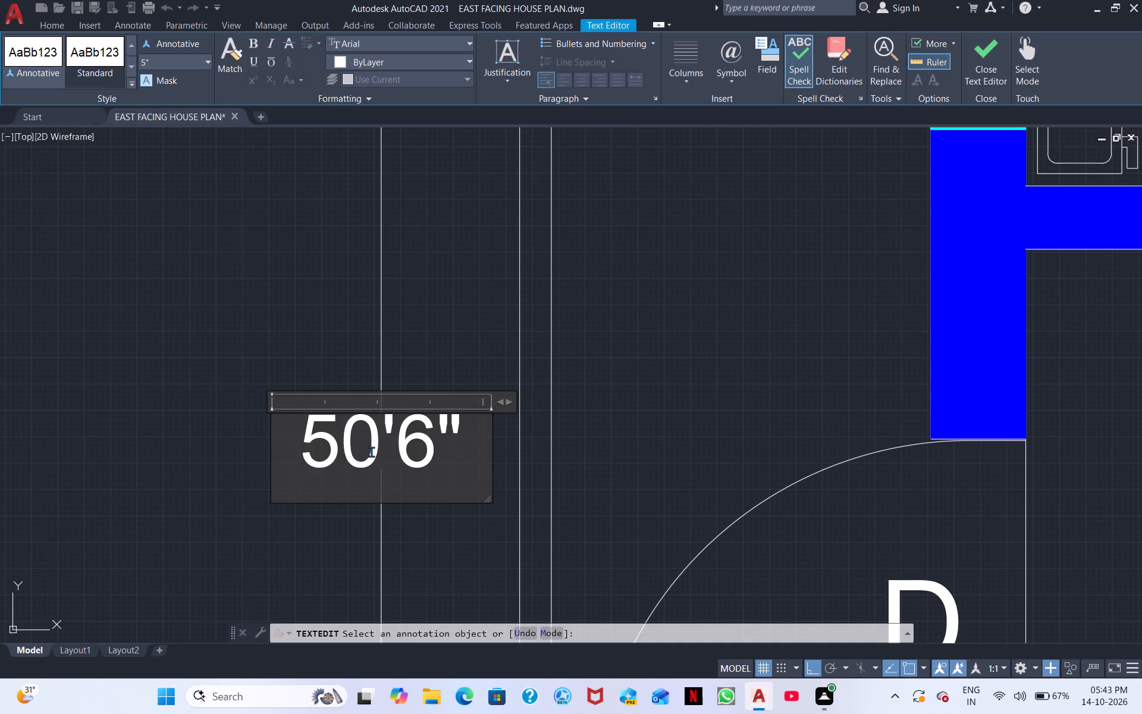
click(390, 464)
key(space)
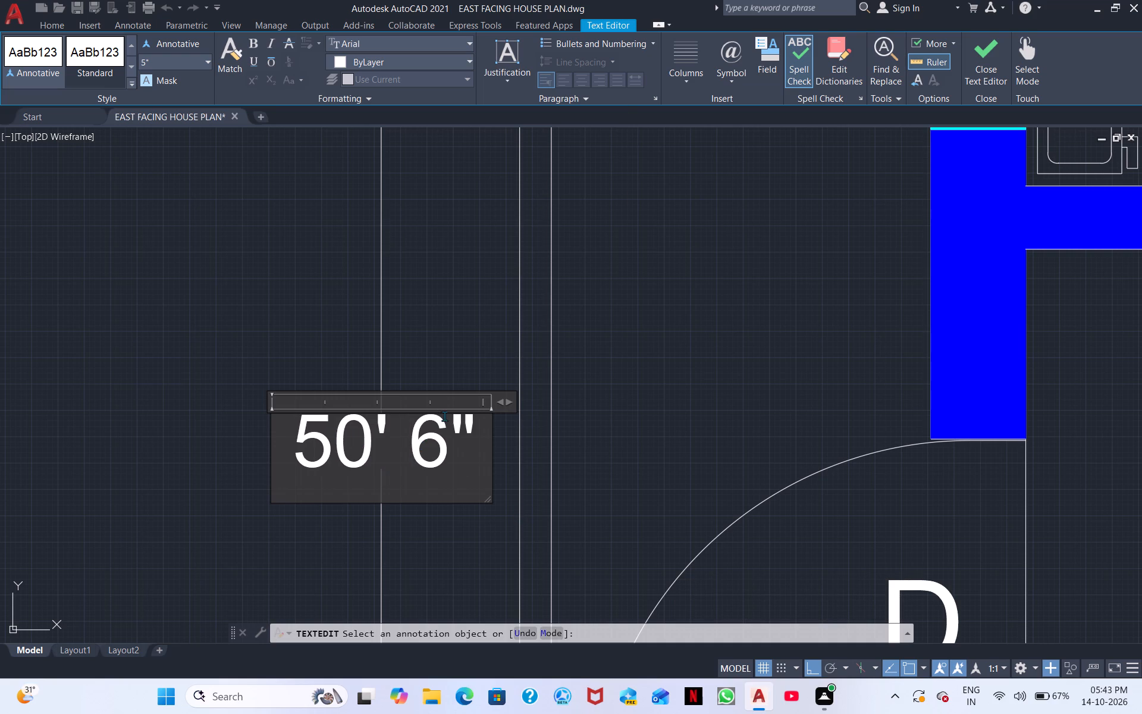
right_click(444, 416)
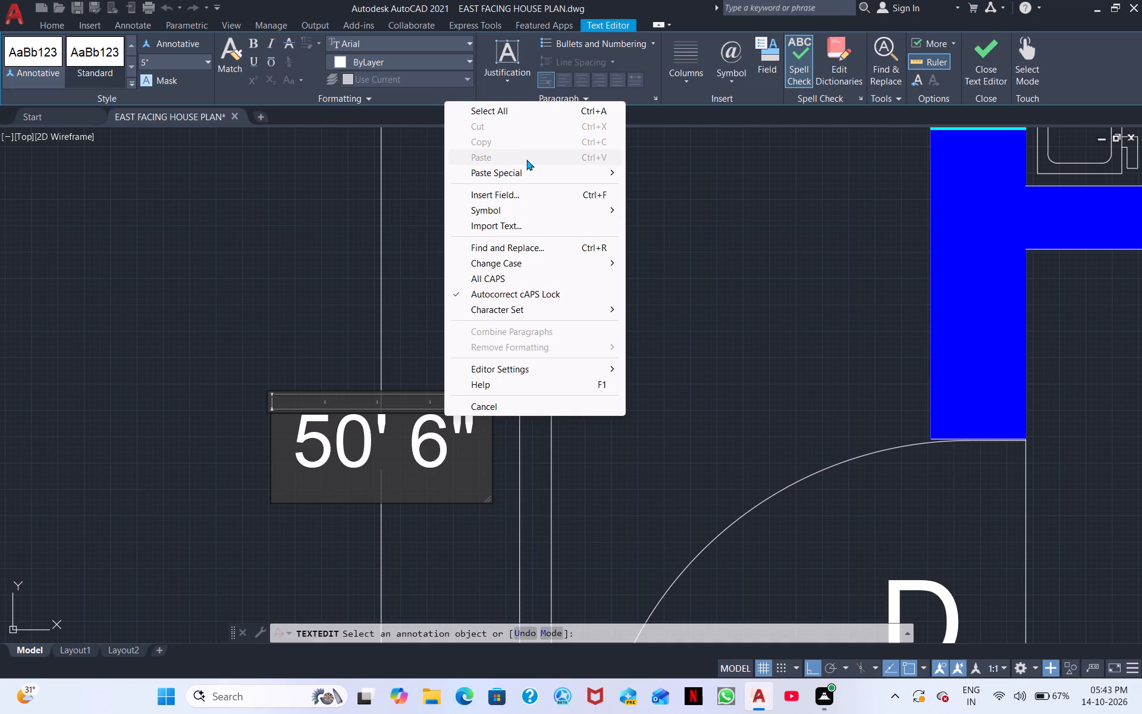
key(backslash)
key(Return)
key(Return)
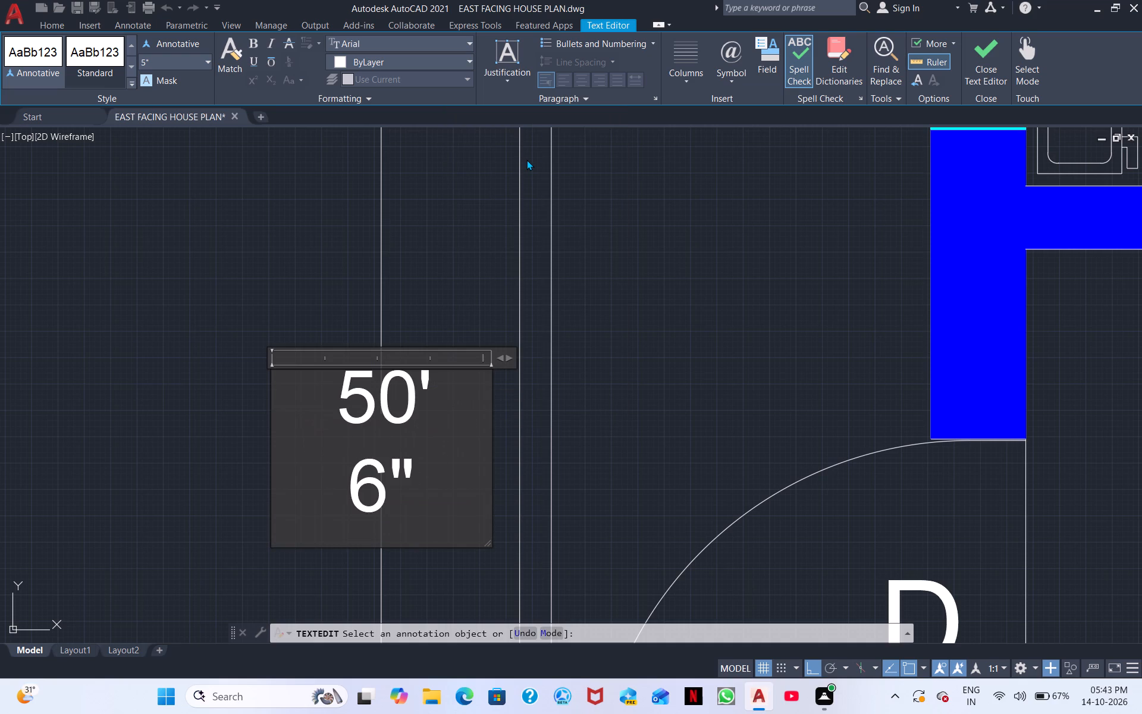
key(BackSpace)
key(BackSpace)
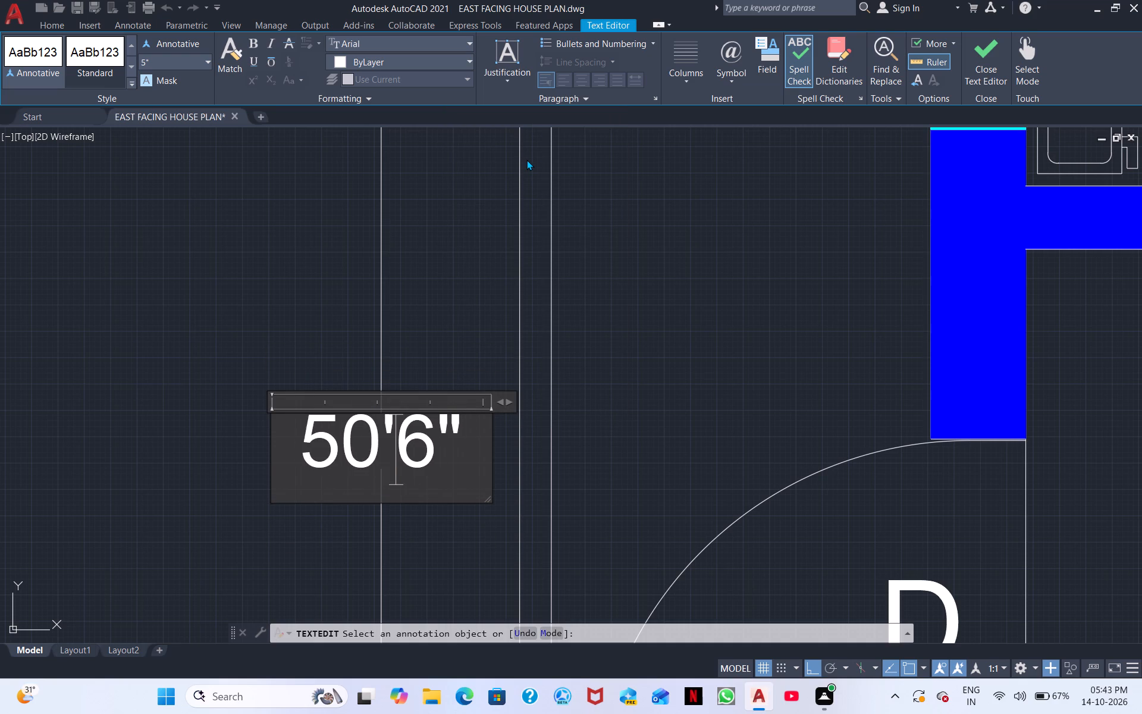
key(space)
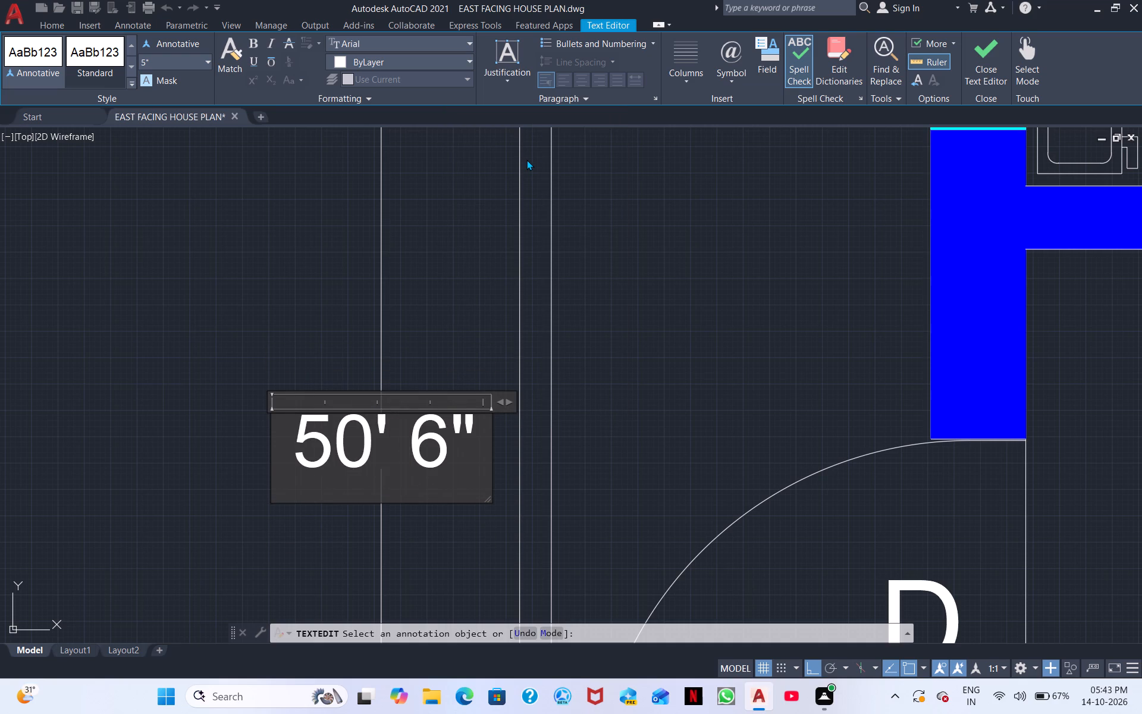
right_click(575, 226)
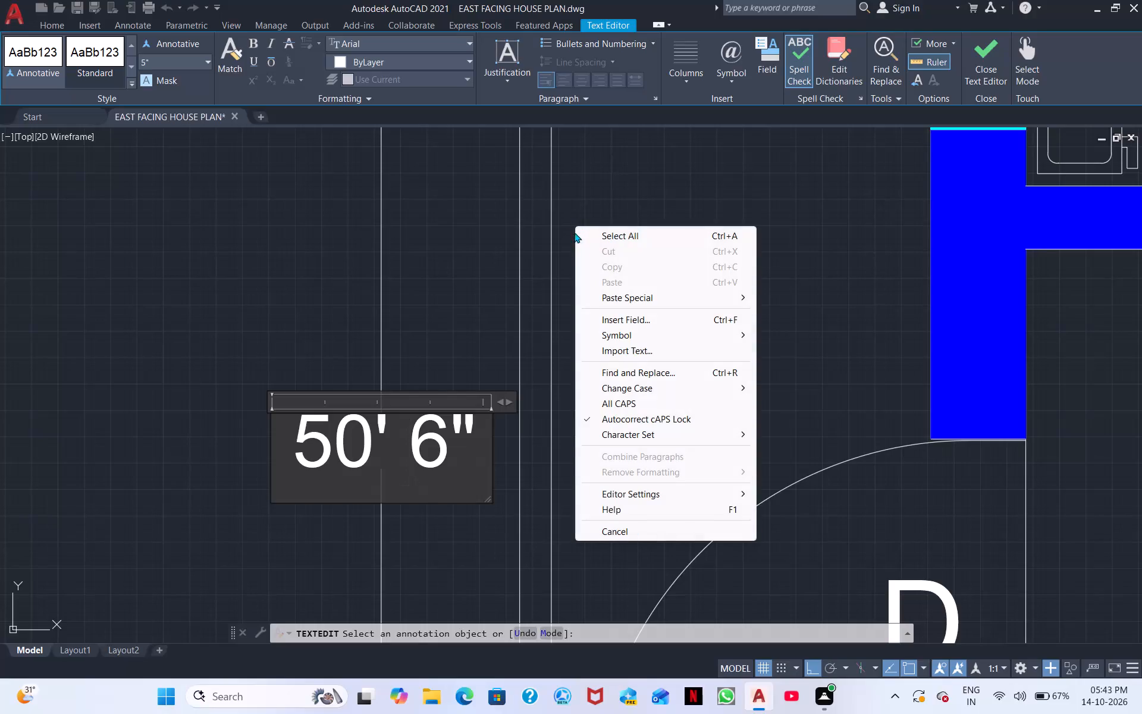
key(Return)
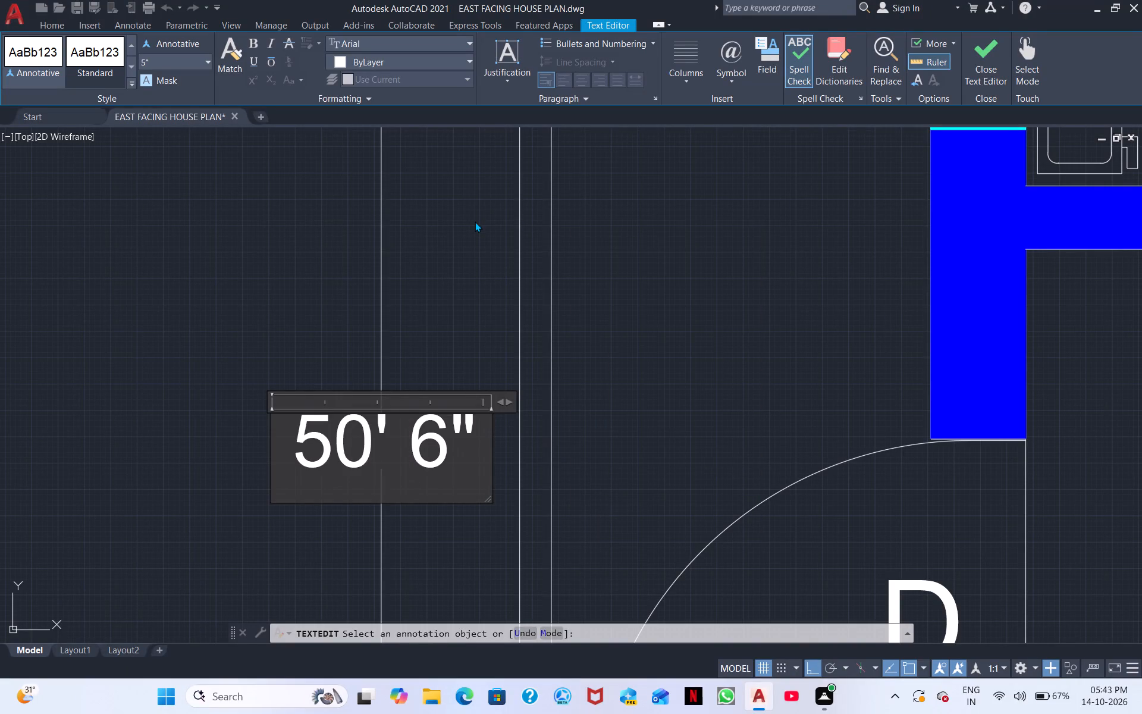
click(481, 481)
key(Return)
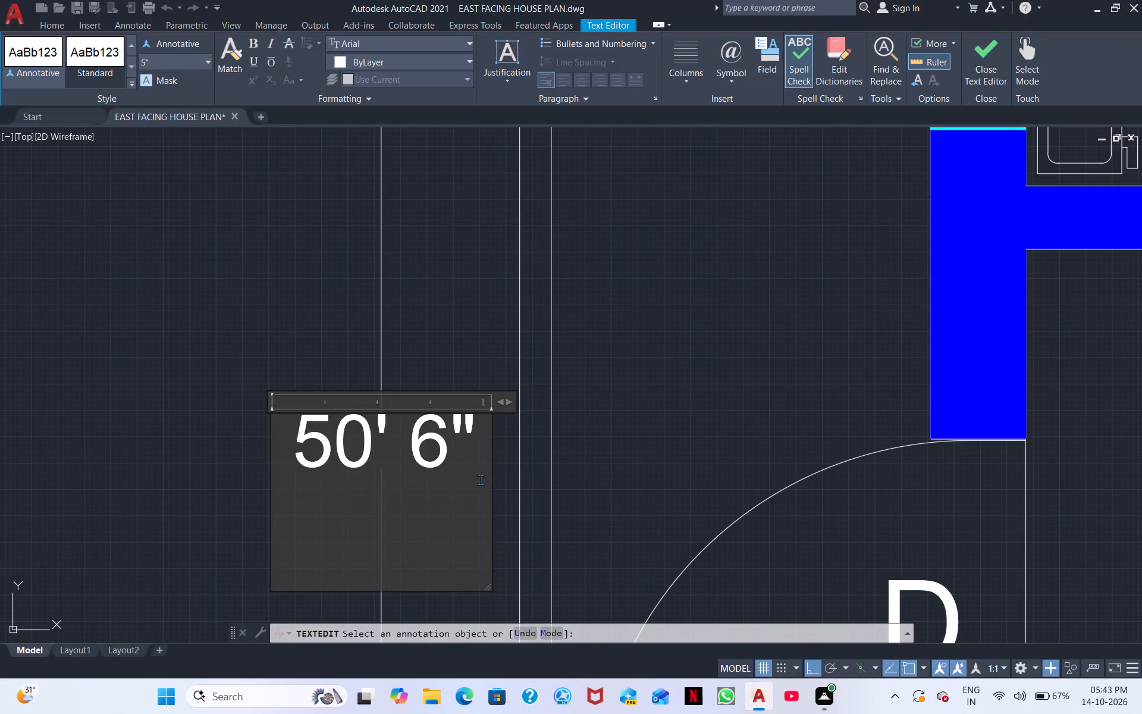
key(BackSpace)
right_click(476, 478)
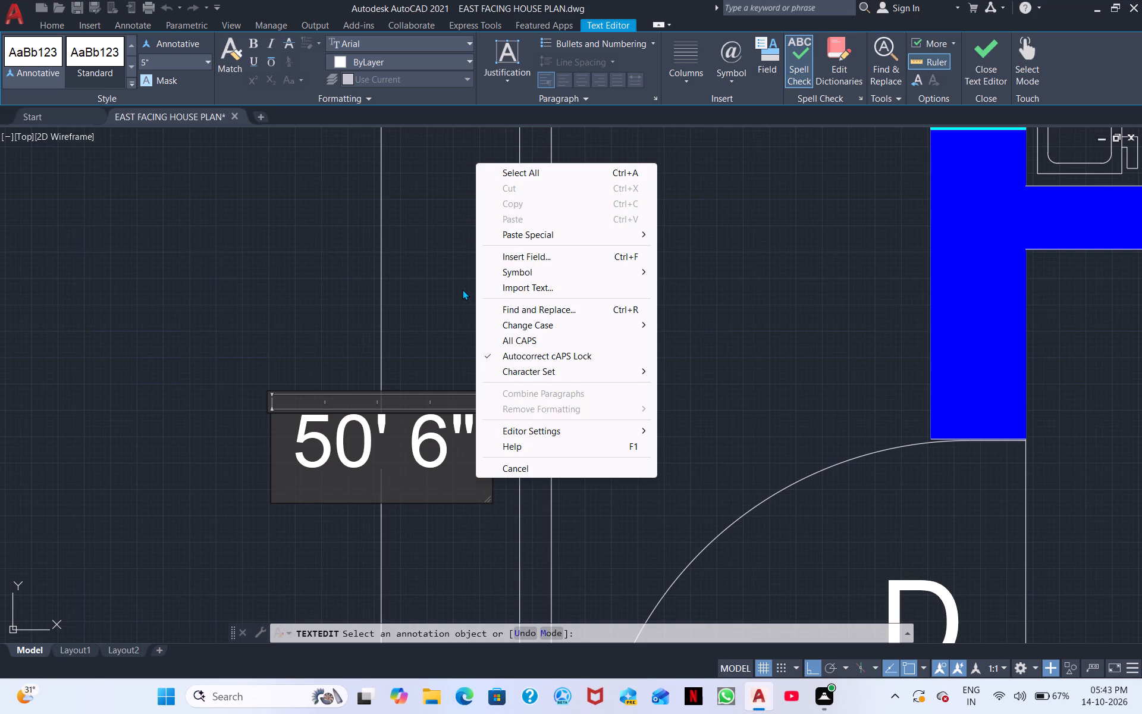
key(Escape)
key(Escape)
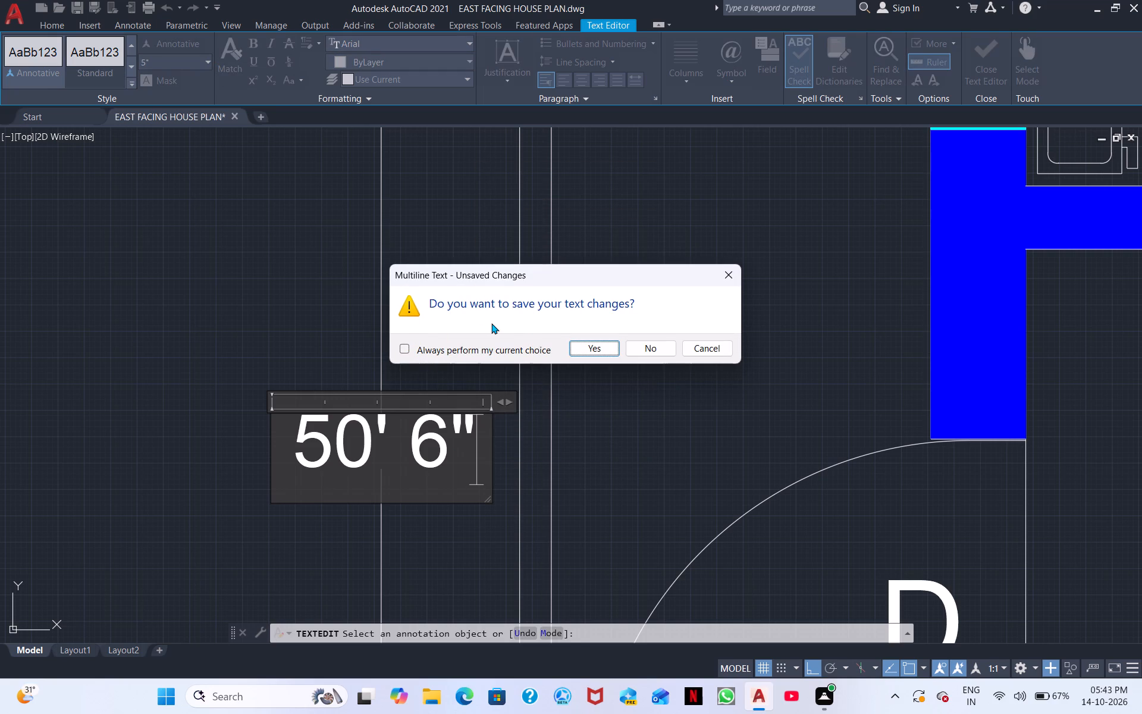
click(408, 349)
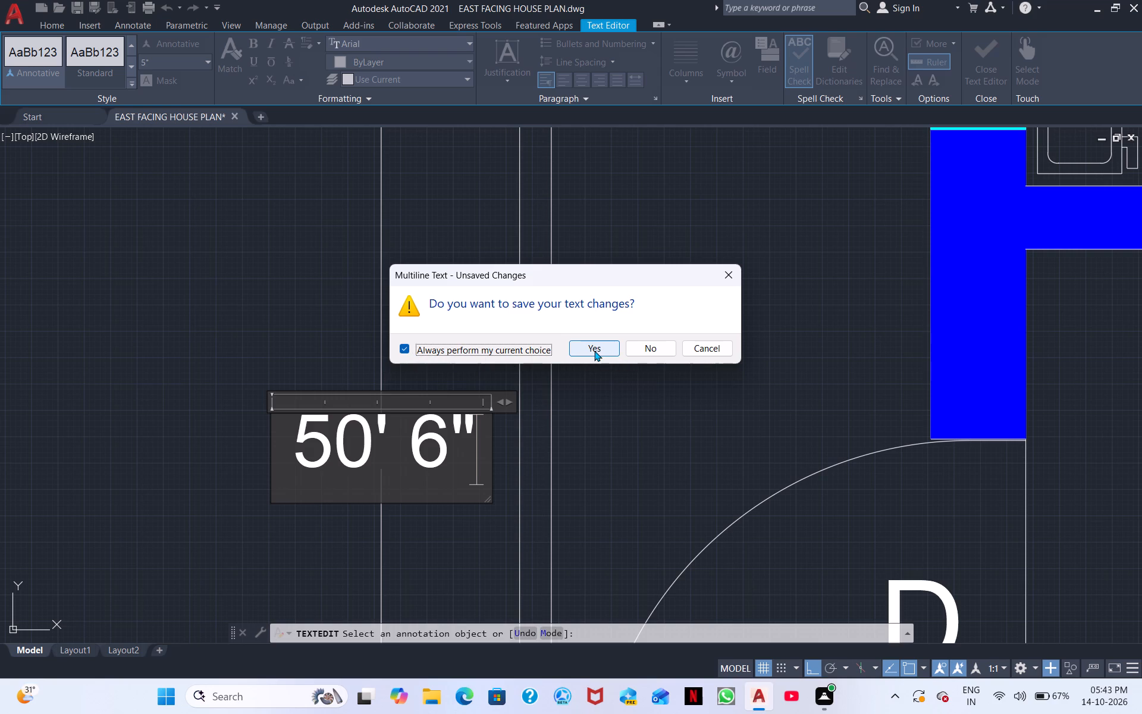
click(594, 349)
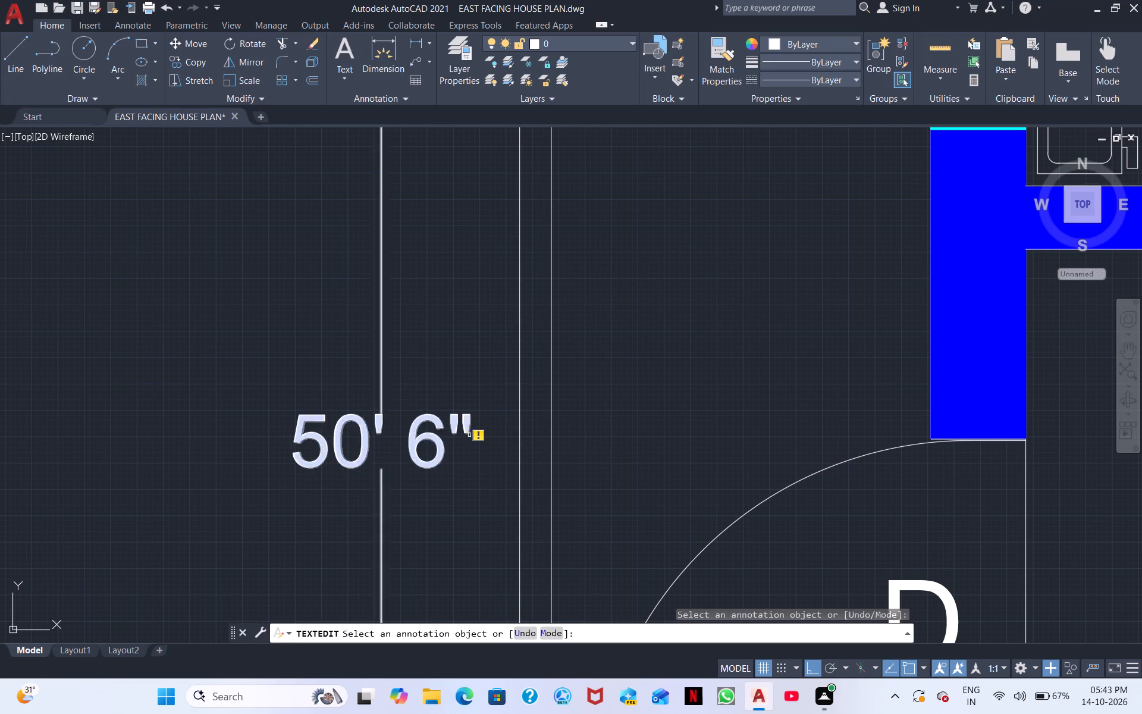
Erase the three vertical dimensions west of the boundary: the house's overall length, the north setback and the garden's west edge.
scroll(444, 429, down, 3)
scroll(413, 499, down, 1)
scroll(451, 451, up, 2)
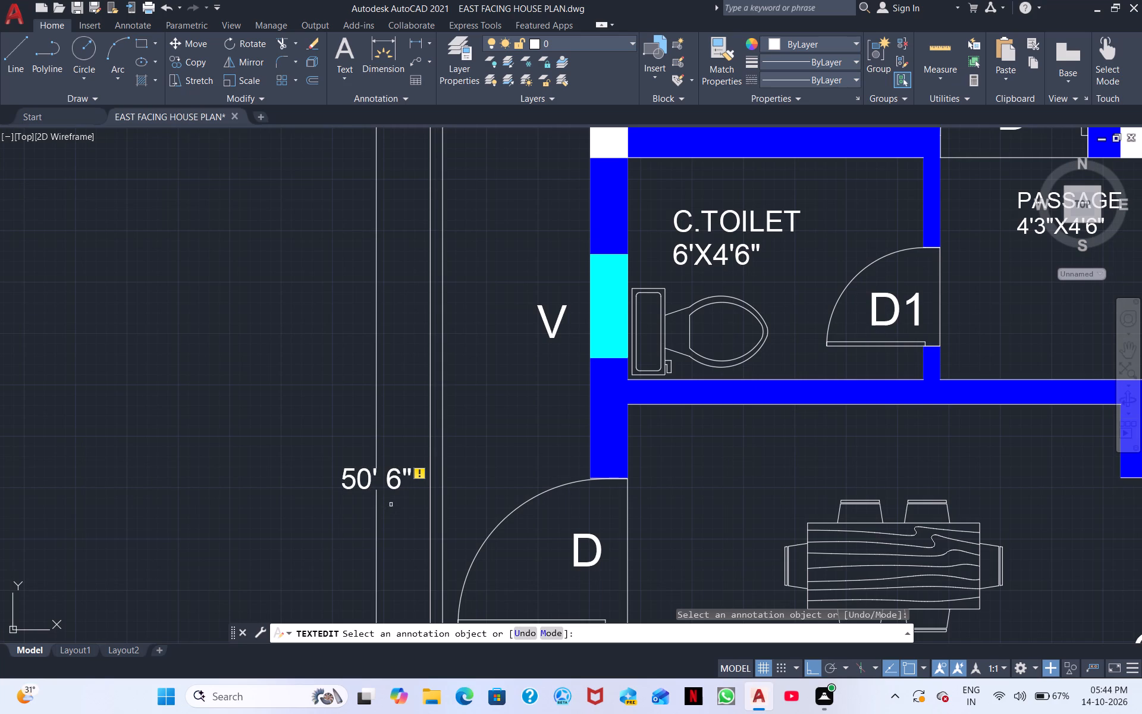
key(Escape)
click(402, 533)
click(347, 433)
middle_drag(345, 439, 315, 713)
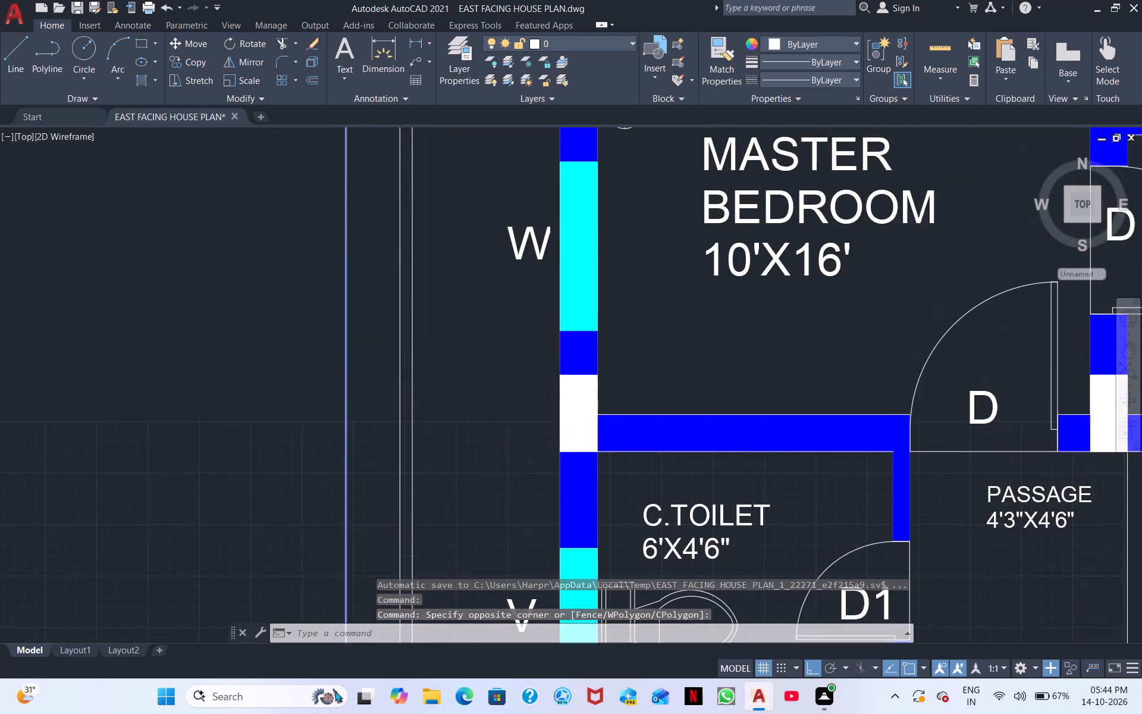
scroll(378, 412, down, 1)
middle_drag(366, 440, 310, 662)
middle_drag(270, 386, 200, 649)
middle_drag(228, 409, 202, 492)
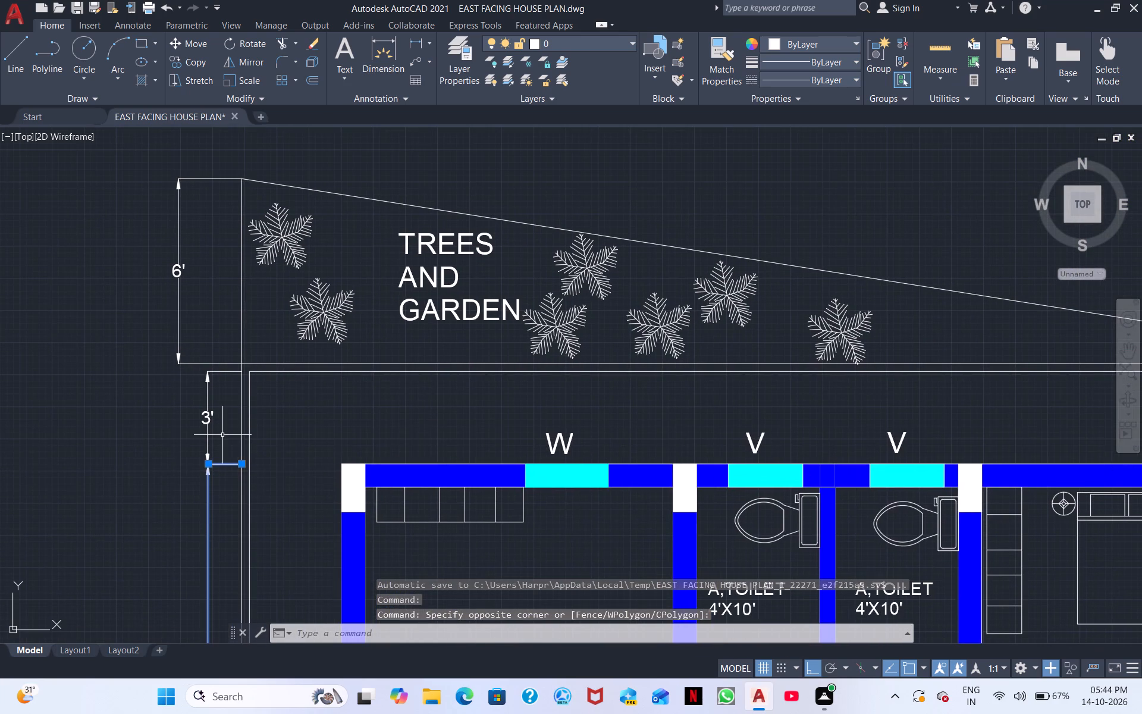
click(222, 435)
click(176, 400)
drag(222, 312, 195, 292)
click(131, 251)
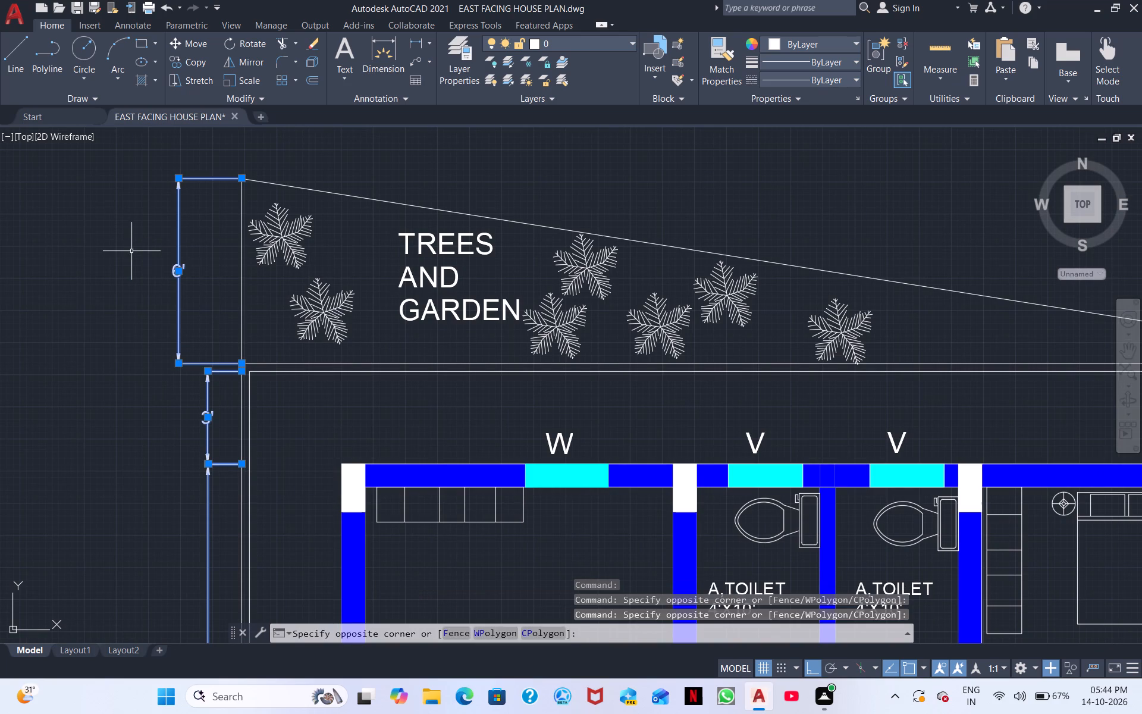
right_click(131, 251)
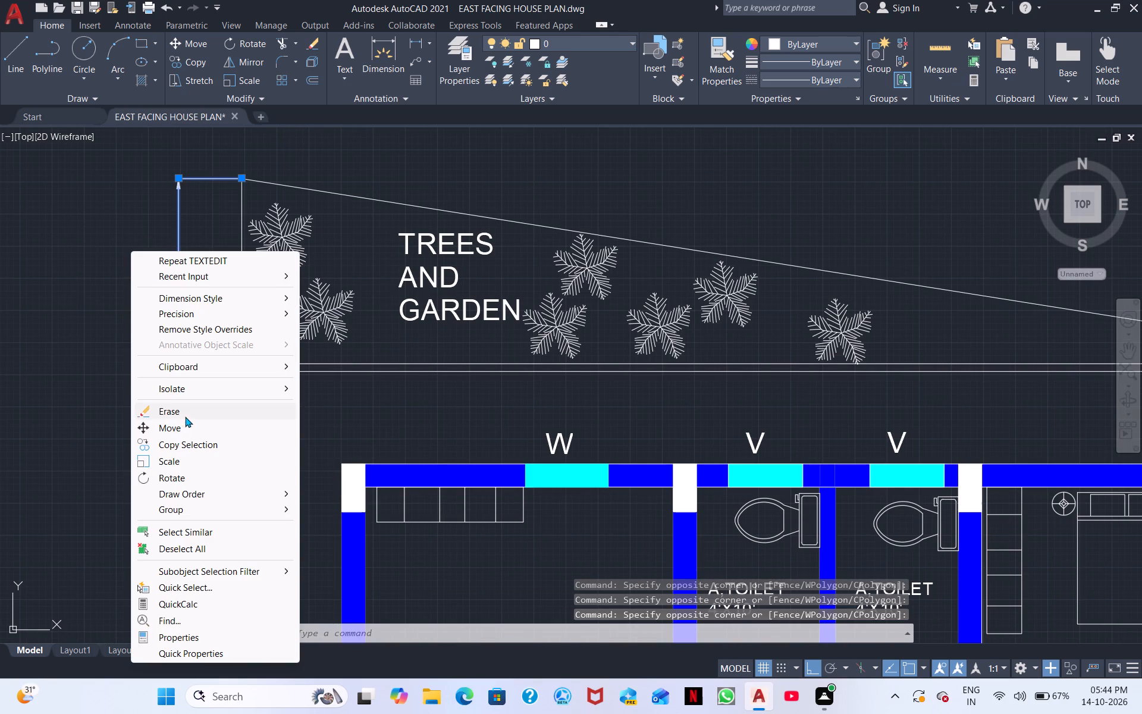
click(187, 414)
Add a vertical linear dimension along the garden's west edge, from its apex to the compound wall's outer northwest corner, placed west of it.
scroll(182, 414, down, 1)
middle_drag(178, 415, 504, 334)
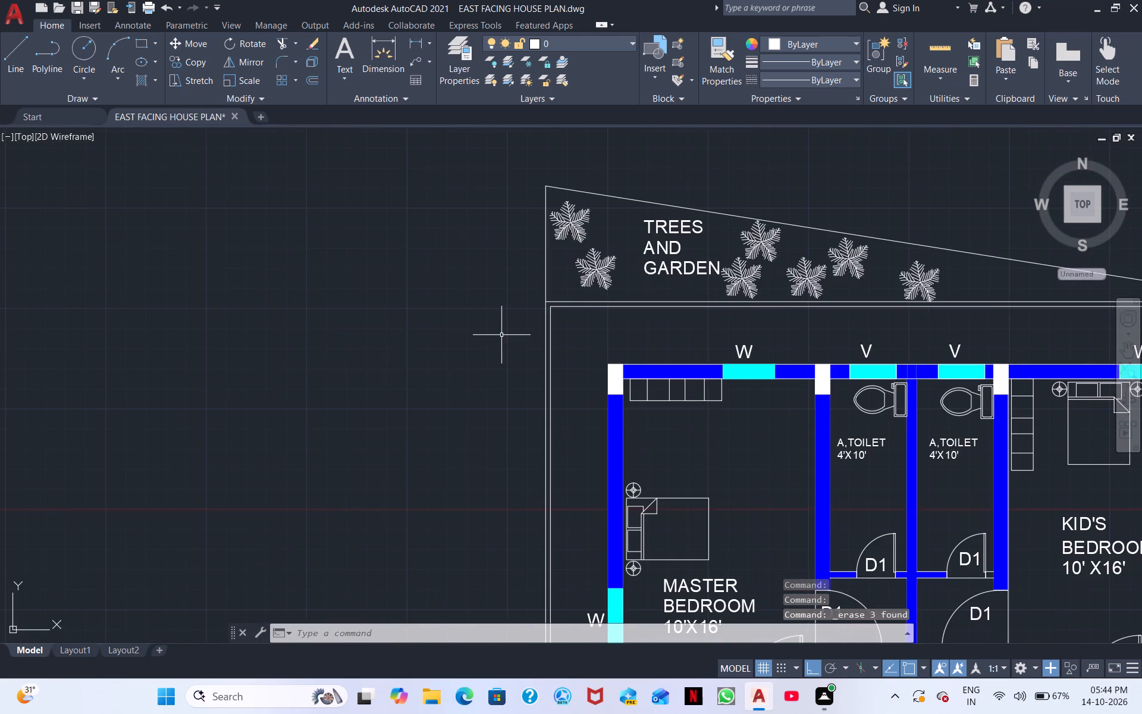
scroll(501, 335, up, 2)
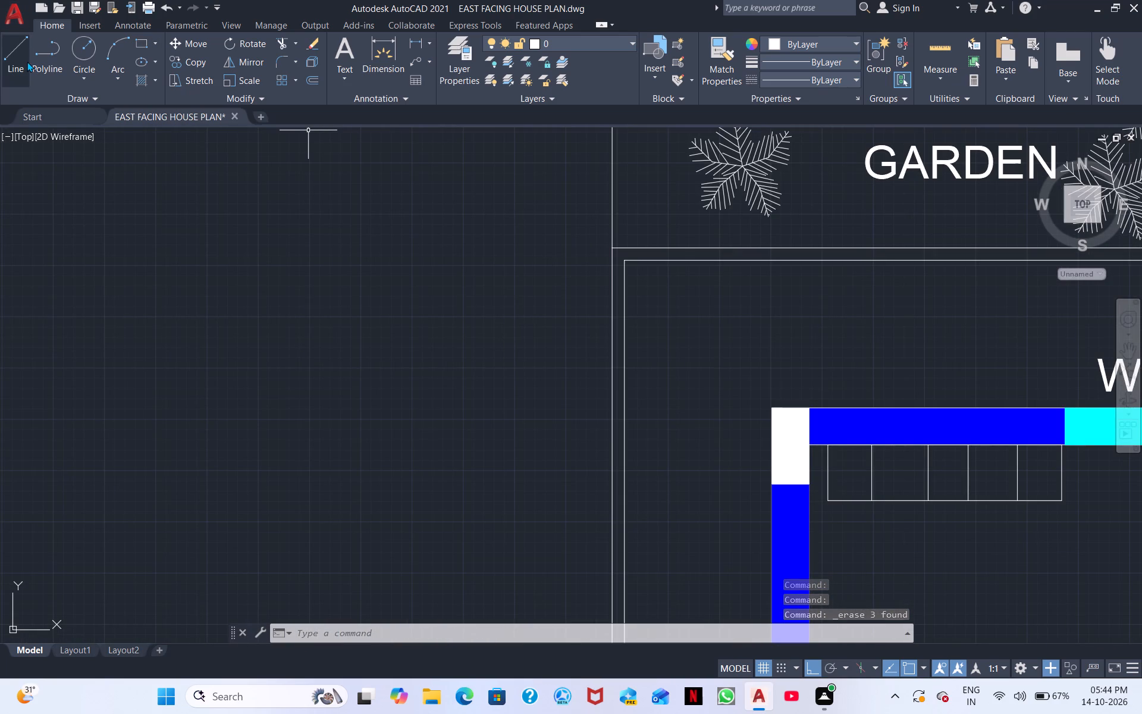
click(27, 61)
key(Escape)
middle_drag(300, 145, 312, 272)
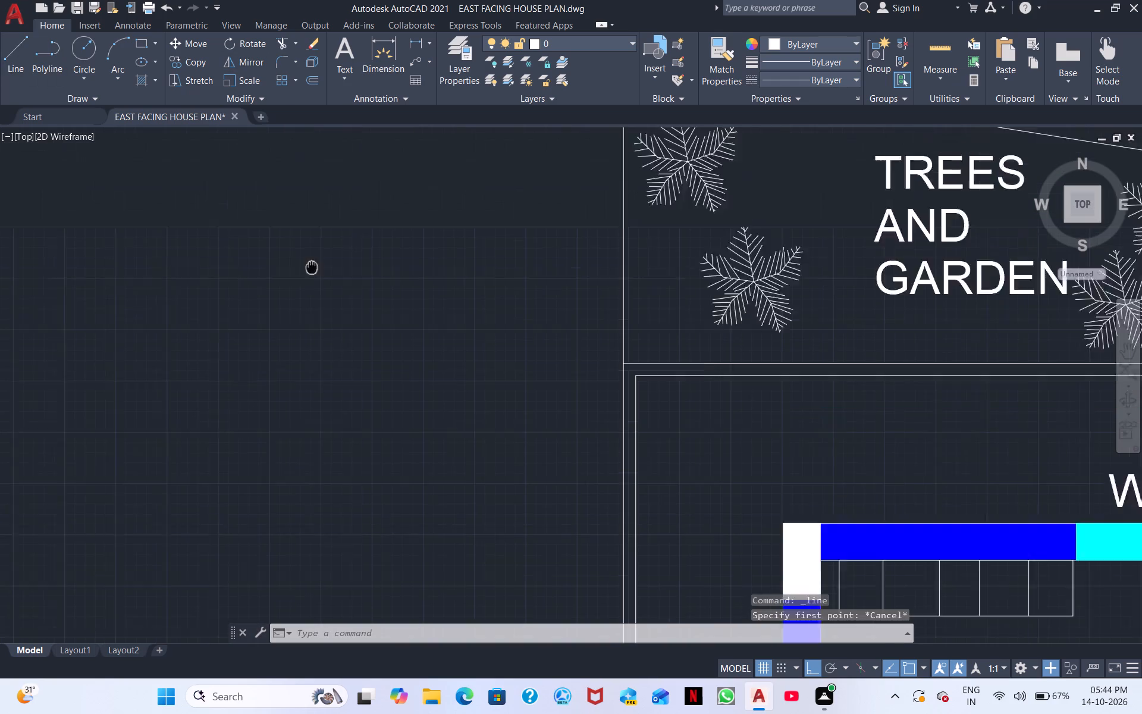
middle_drag(312, 272, 313, 334)
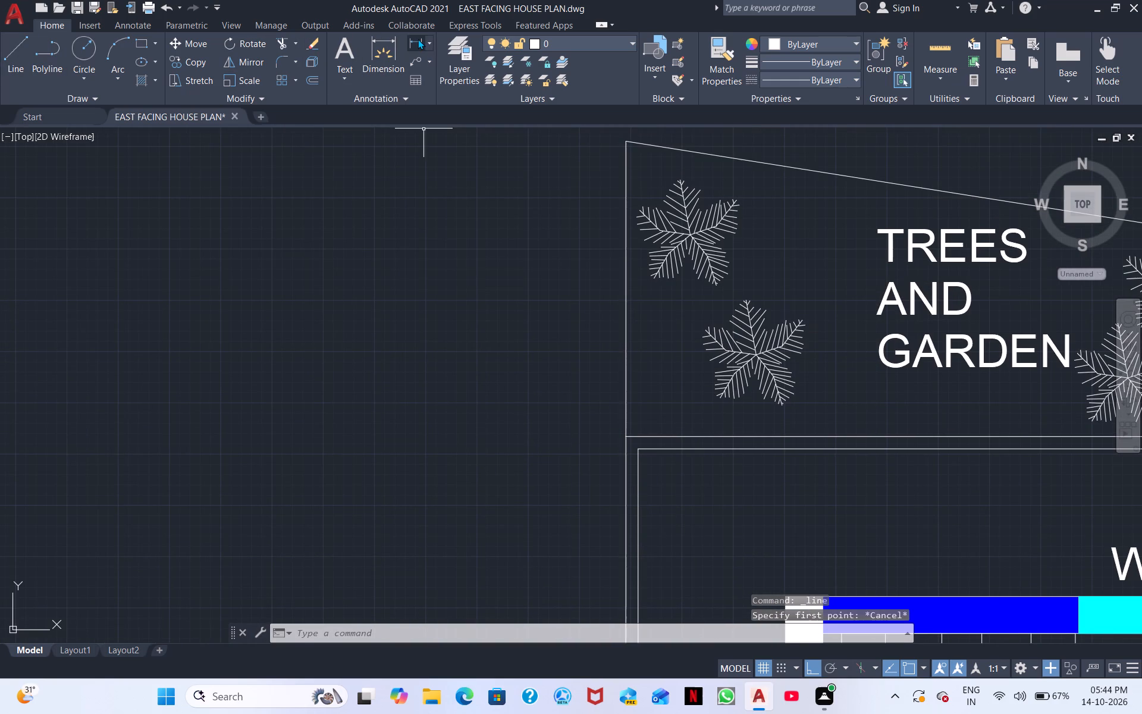
click(418, 39)
click(628, 139)
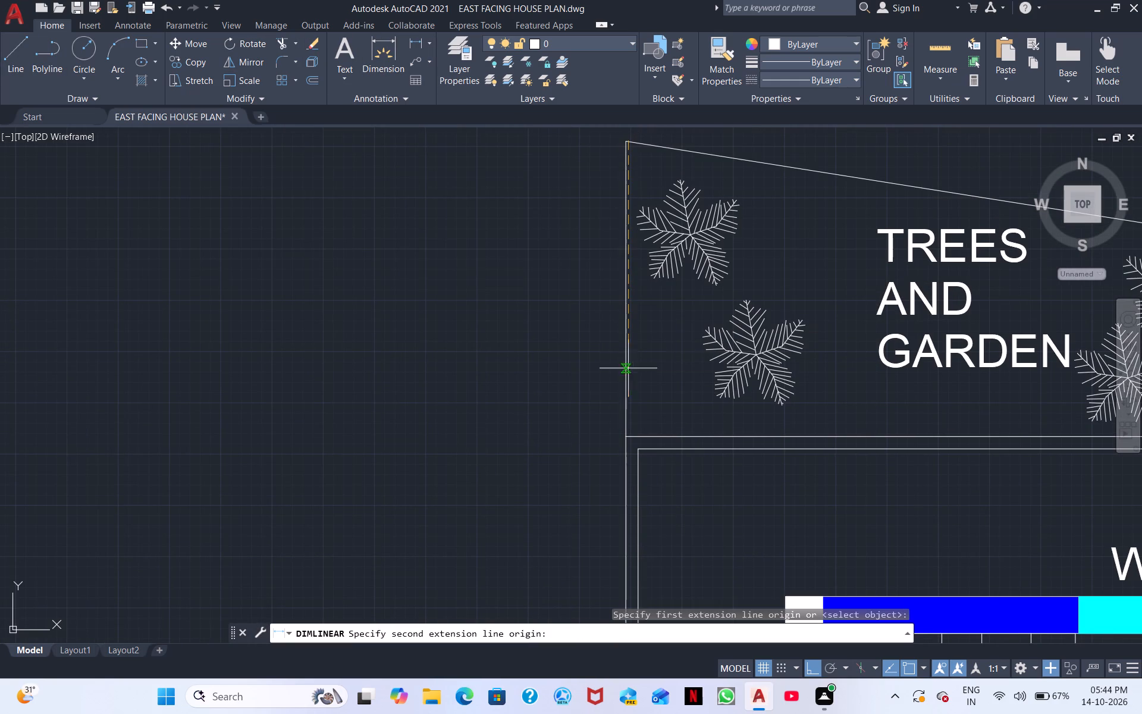
click(629, 436)
click(528, 442)
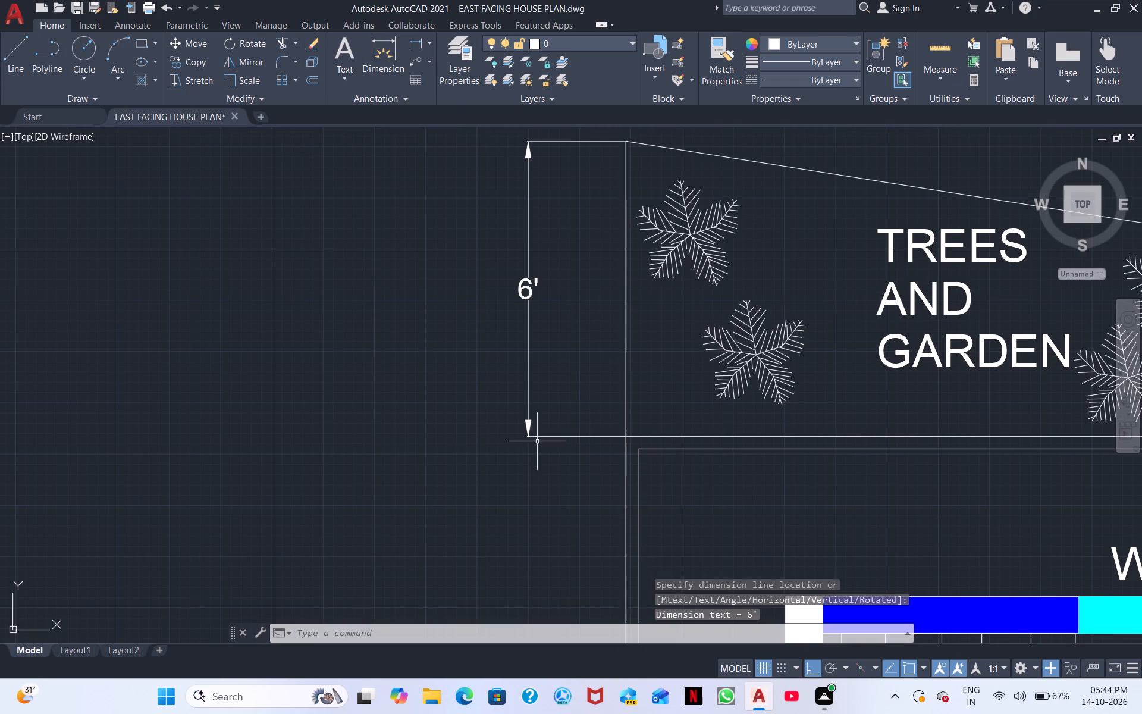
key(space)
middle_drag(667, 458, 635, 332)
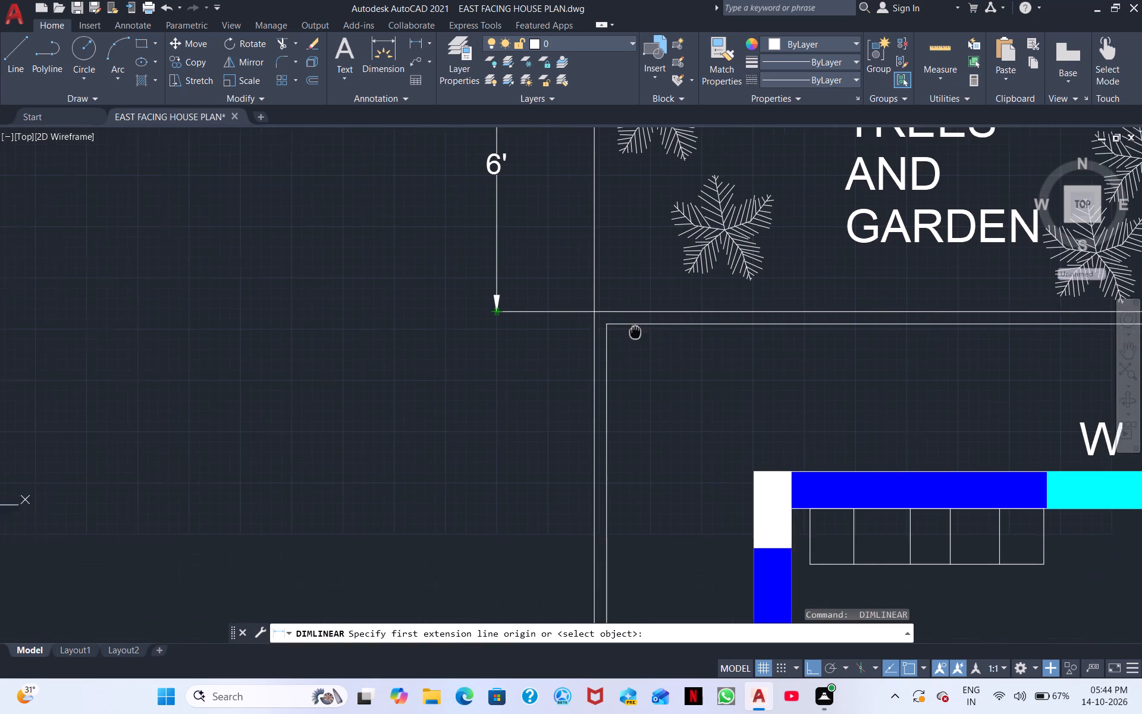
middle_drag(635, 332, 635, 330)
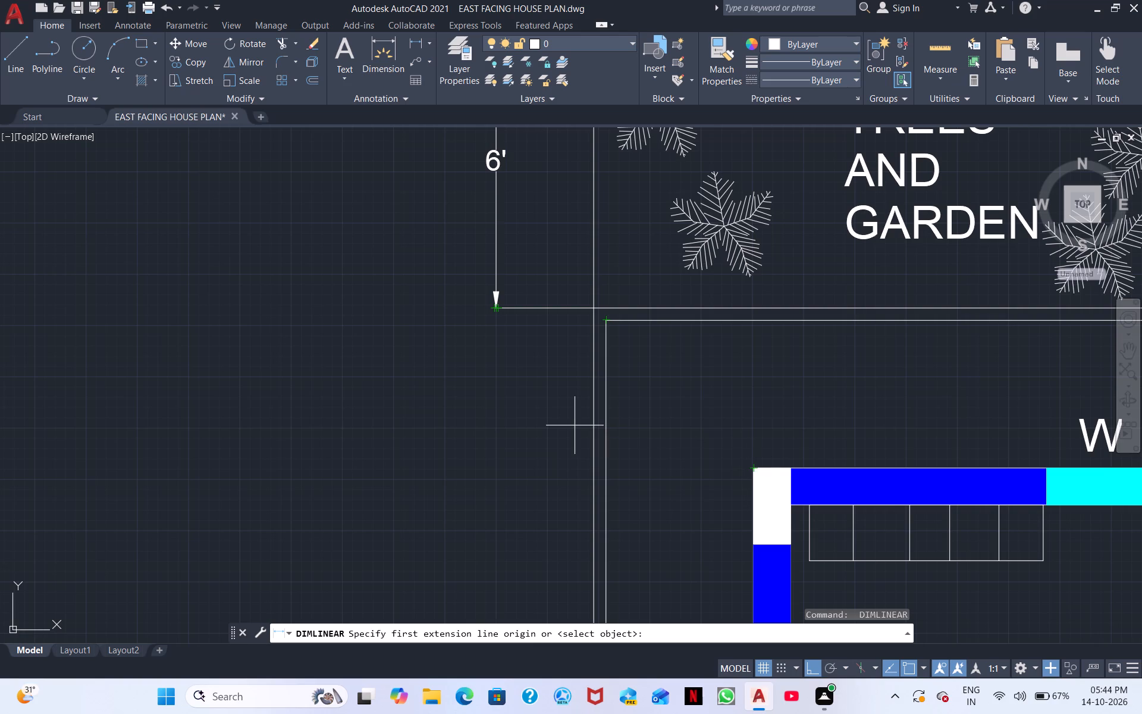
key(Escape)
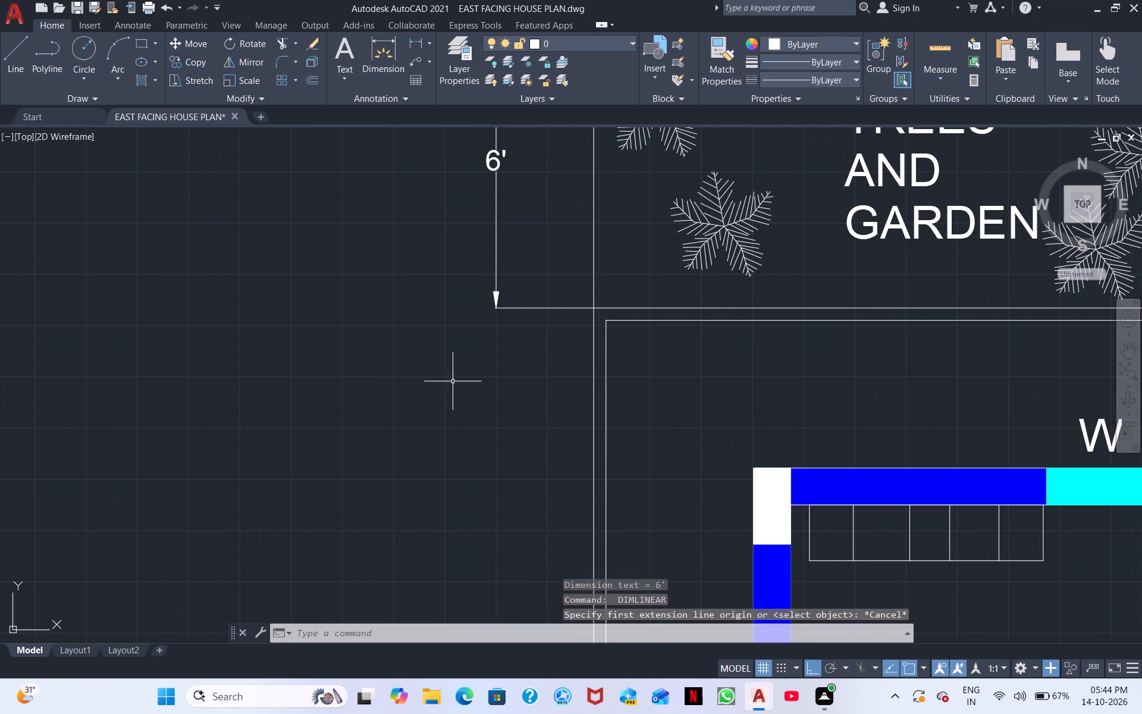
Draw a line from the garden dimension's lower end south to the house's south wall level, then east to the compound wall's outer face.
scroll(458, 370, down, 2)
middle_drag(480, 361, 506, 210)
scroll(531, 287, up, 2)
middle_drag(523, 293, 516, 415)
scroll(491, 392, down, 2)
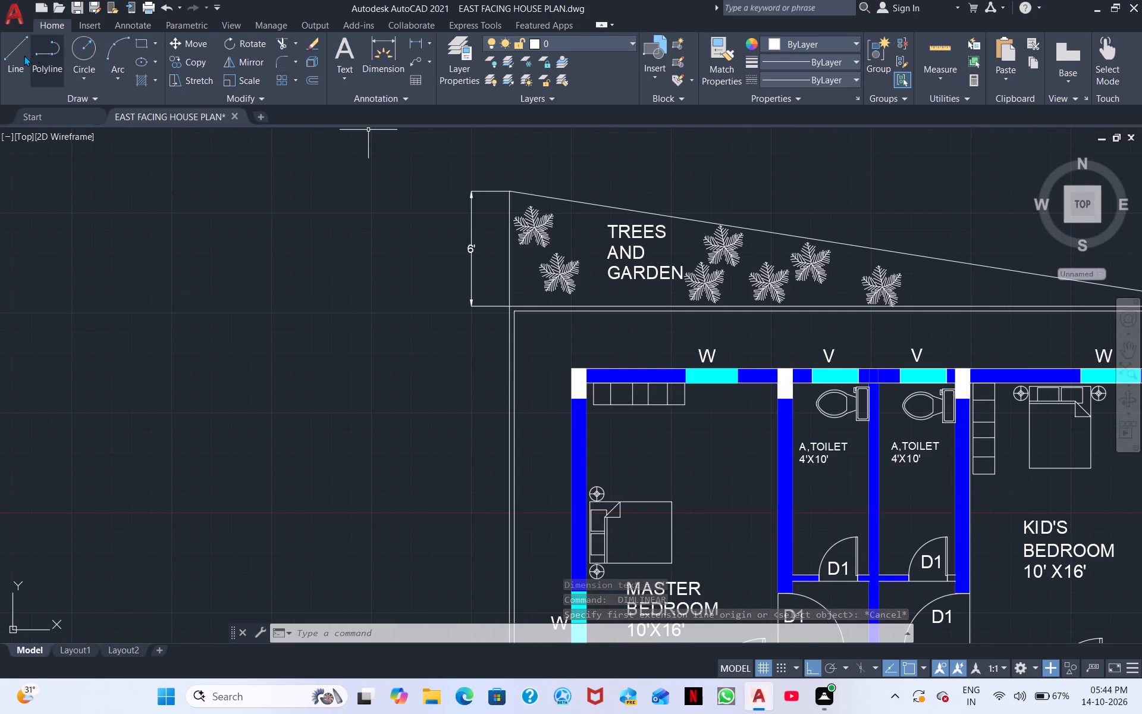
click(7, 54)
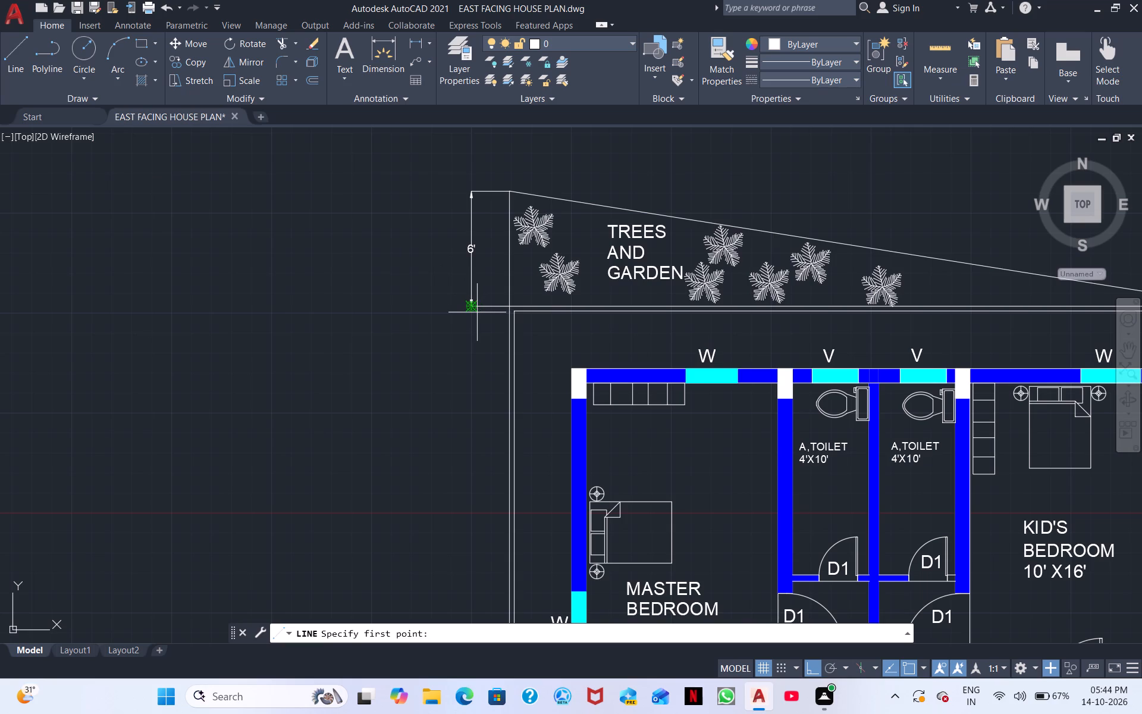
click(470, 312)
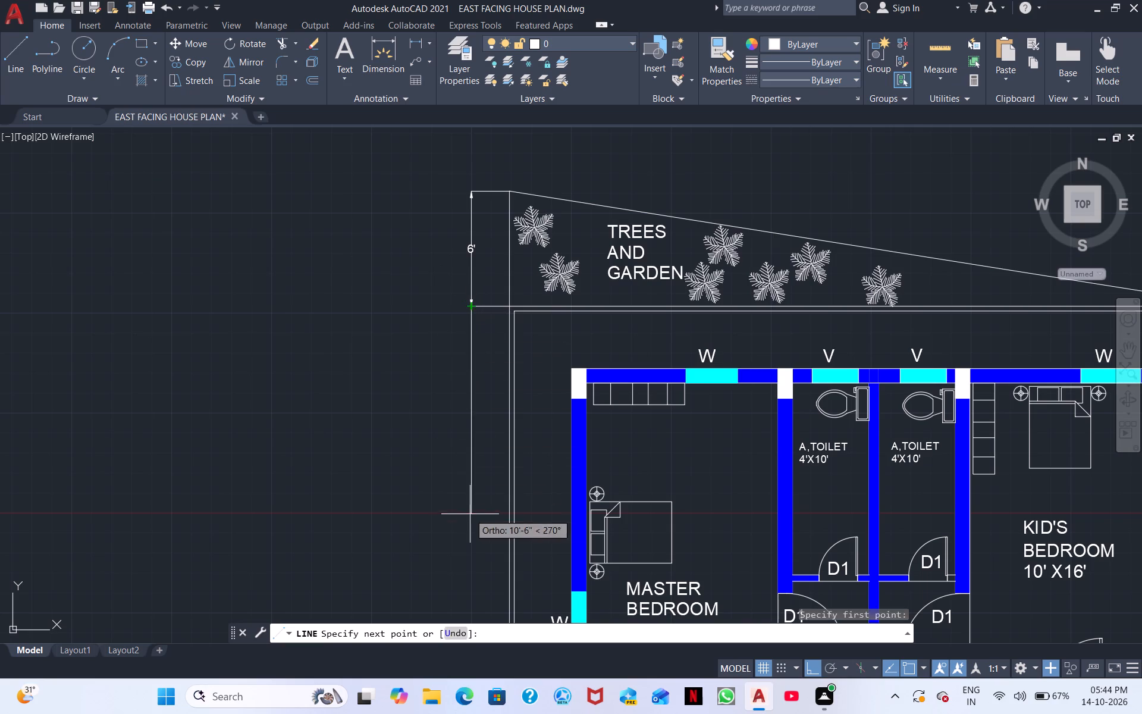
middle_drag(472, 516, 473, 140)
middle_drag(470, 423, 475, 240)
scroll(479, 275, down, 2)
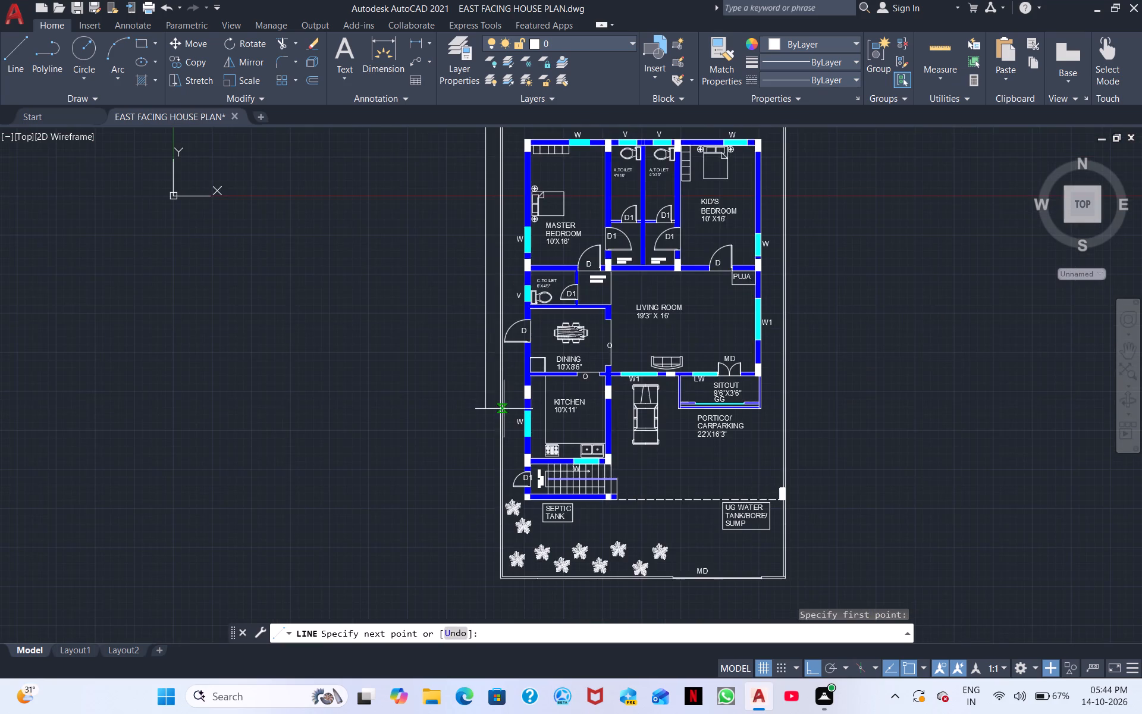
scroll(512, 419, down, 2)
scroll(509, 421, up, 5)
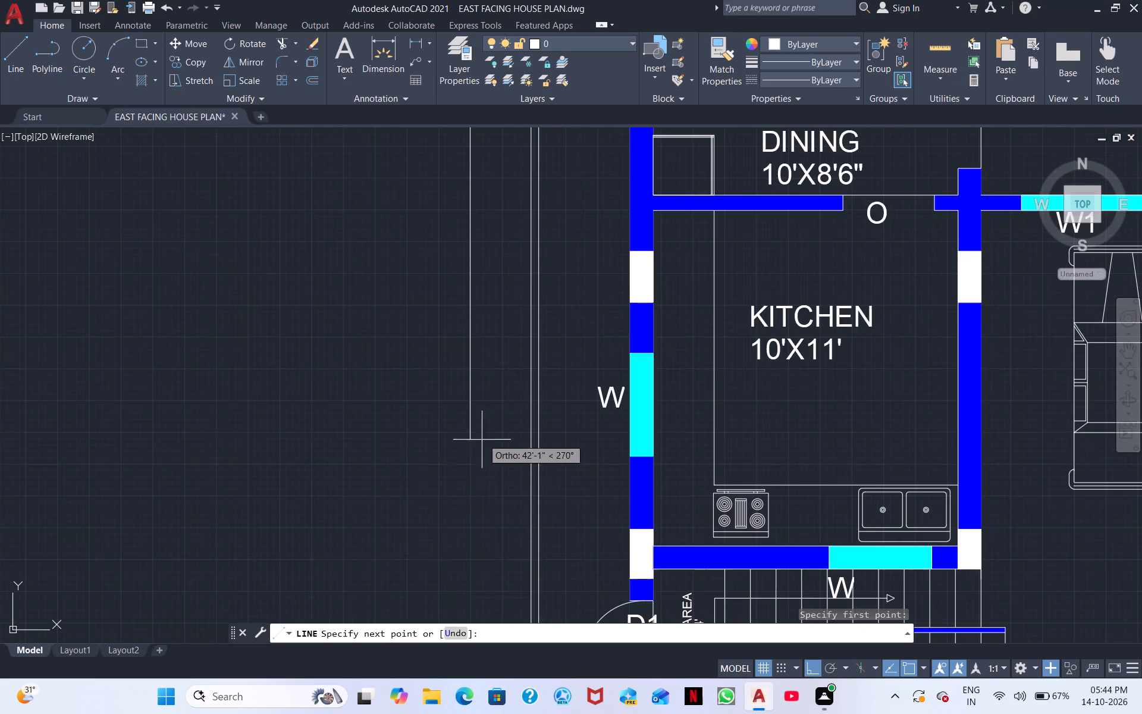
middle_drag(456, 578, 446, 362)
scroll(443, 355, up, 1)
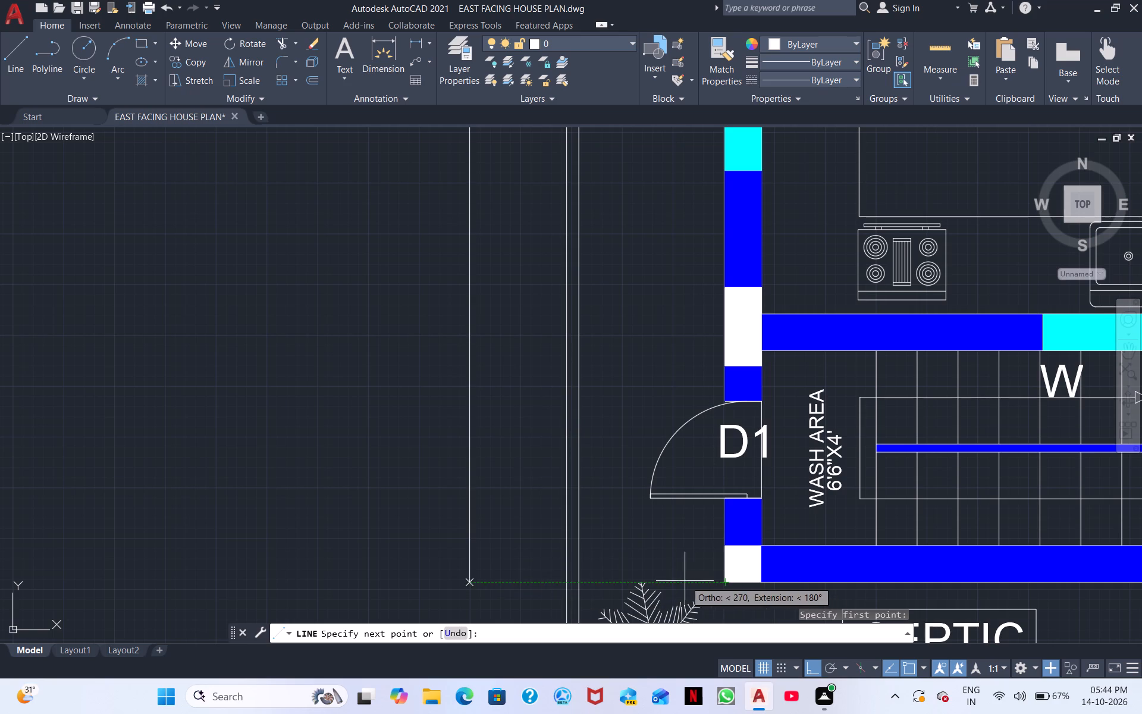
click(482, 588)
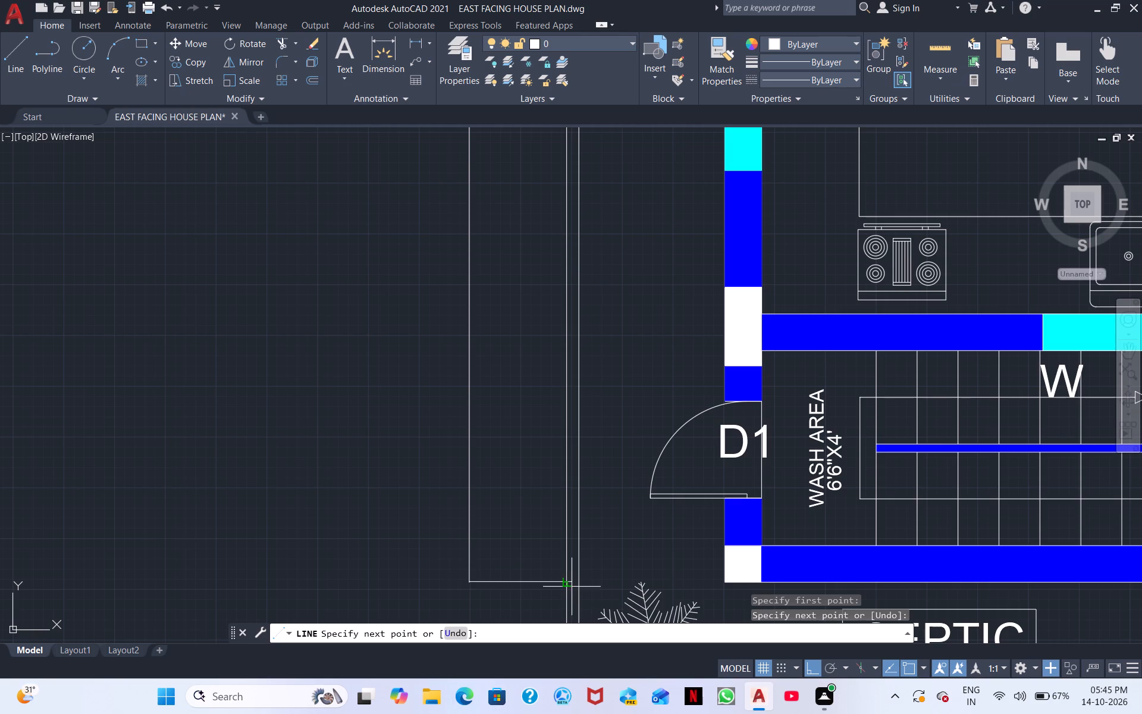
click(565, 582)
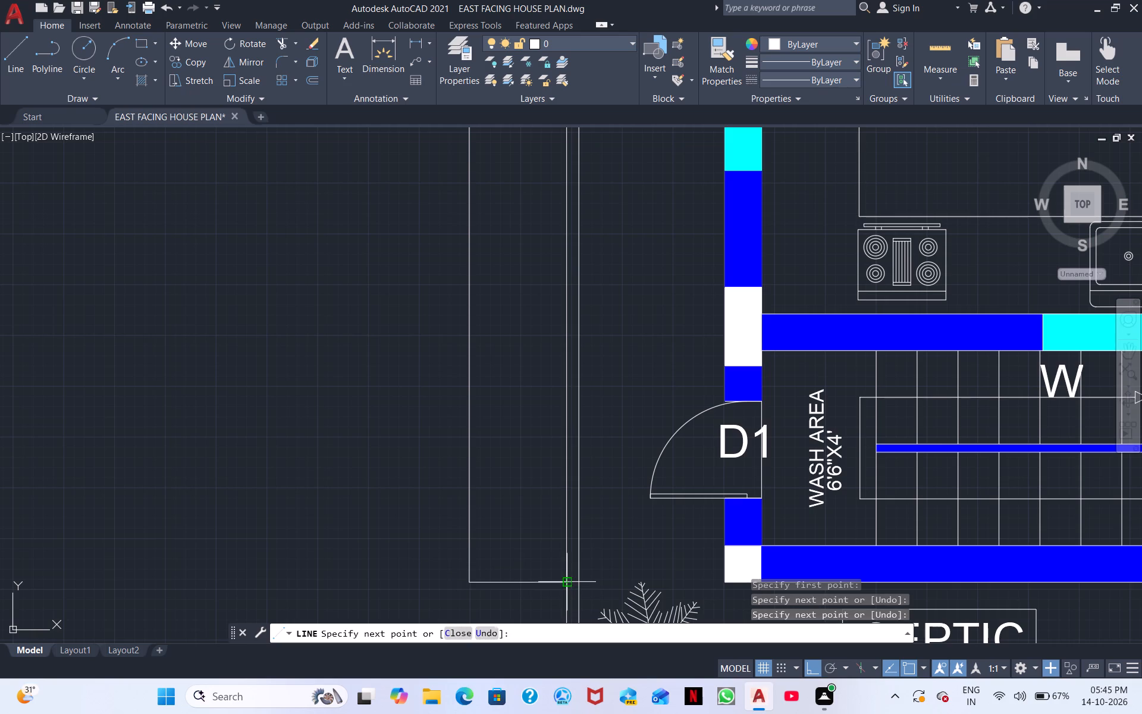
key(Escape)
Erase the two line segments west of the compound wall together with the vertical dimension along the garden's west edge.
scroll(482, 488, down, 3)
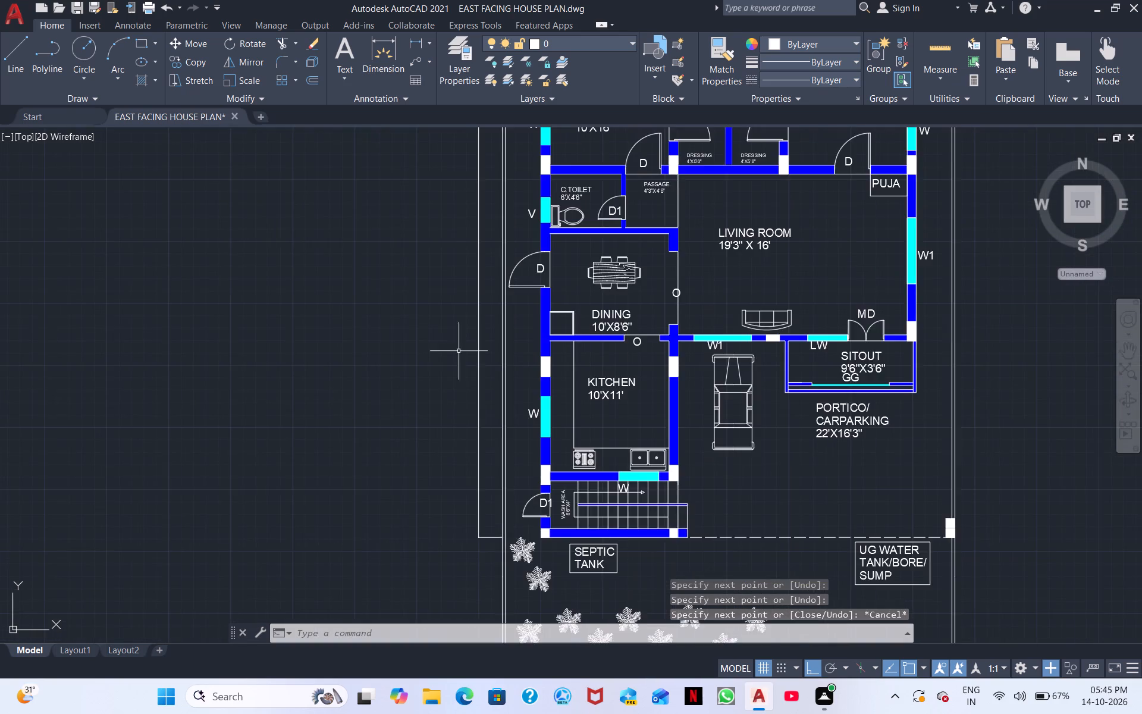
middle_drag(455, 350, 405, 641)
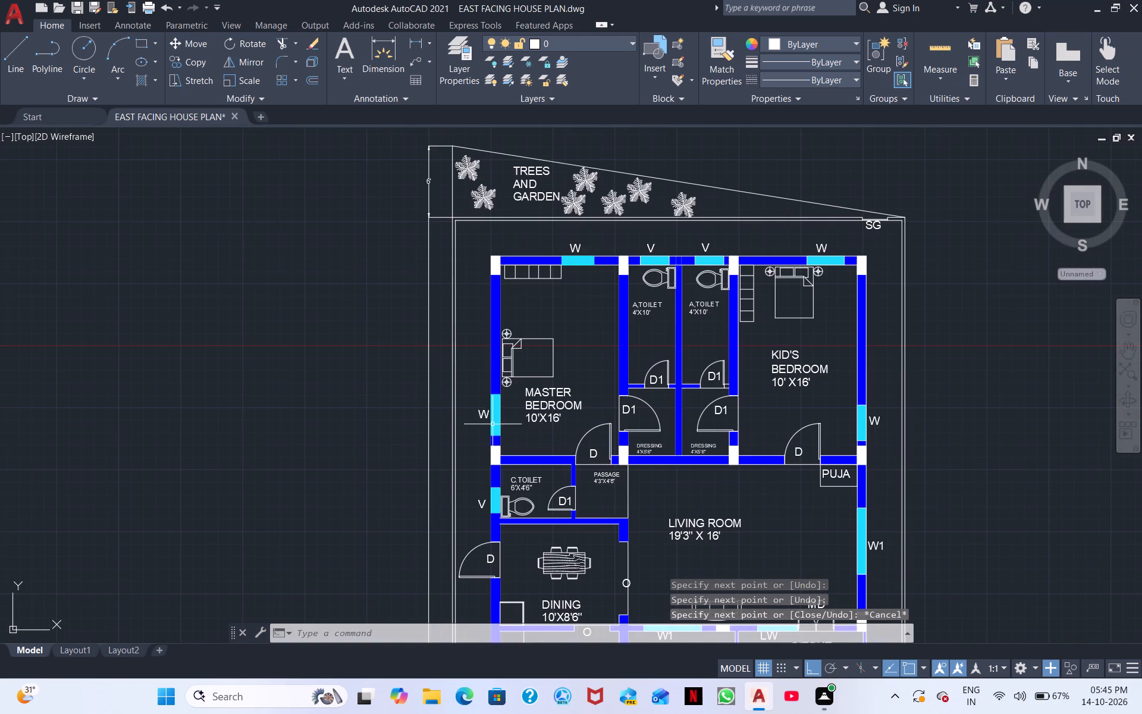
click(434, 433)
click(389, 385)
drag(431, 185, 422, 181)
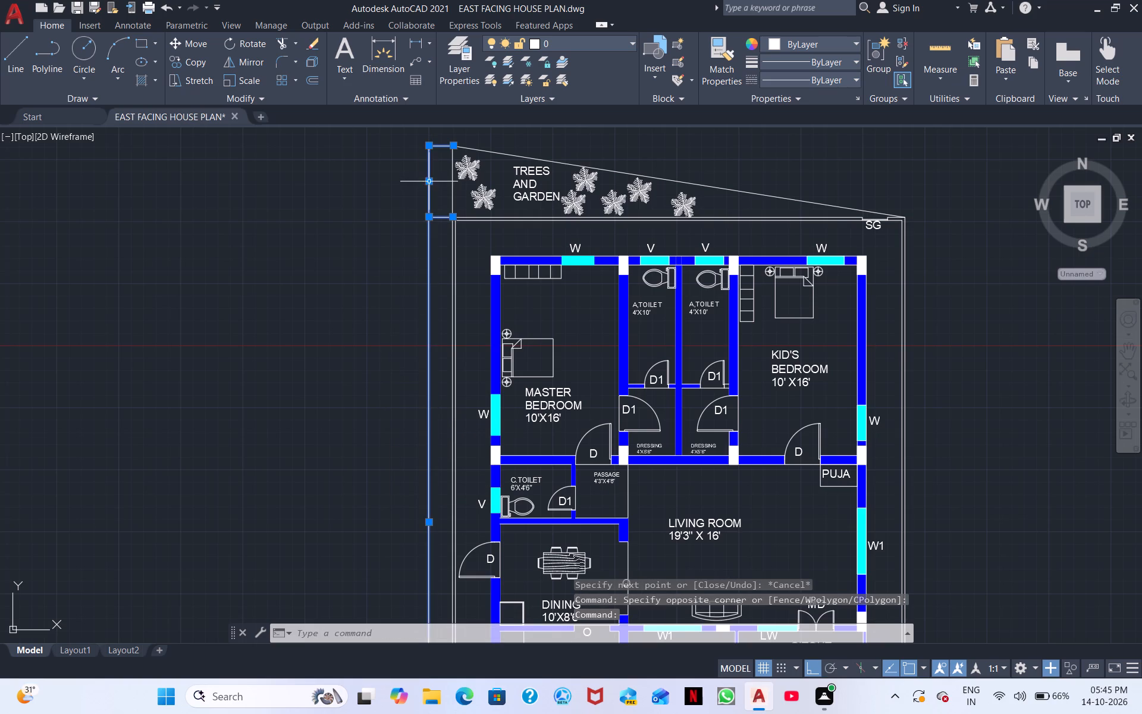
drag(422, 181, 418, 180)
middle_drag(357, 333, 308, 116)
middle_drag(346, 346, 285, 116)
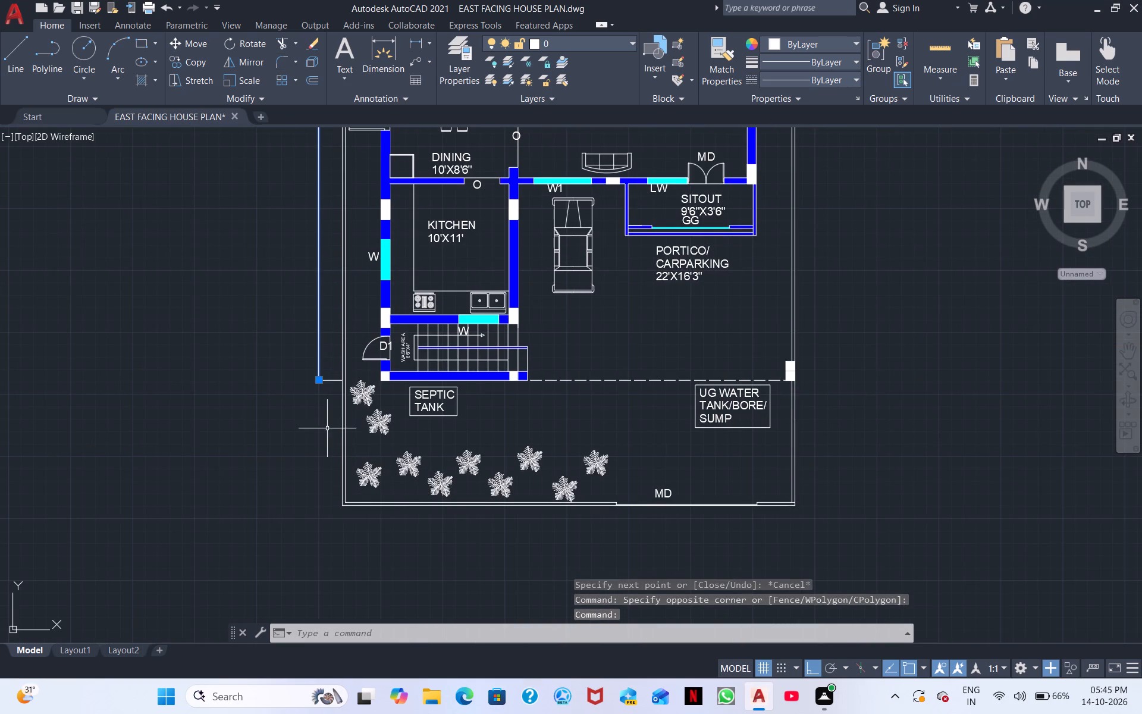
scroll(327, 428, up, 3)
drag(346, 262, 335, 238)
click(304, 191)
right_drag(302, 189, 292, 196)
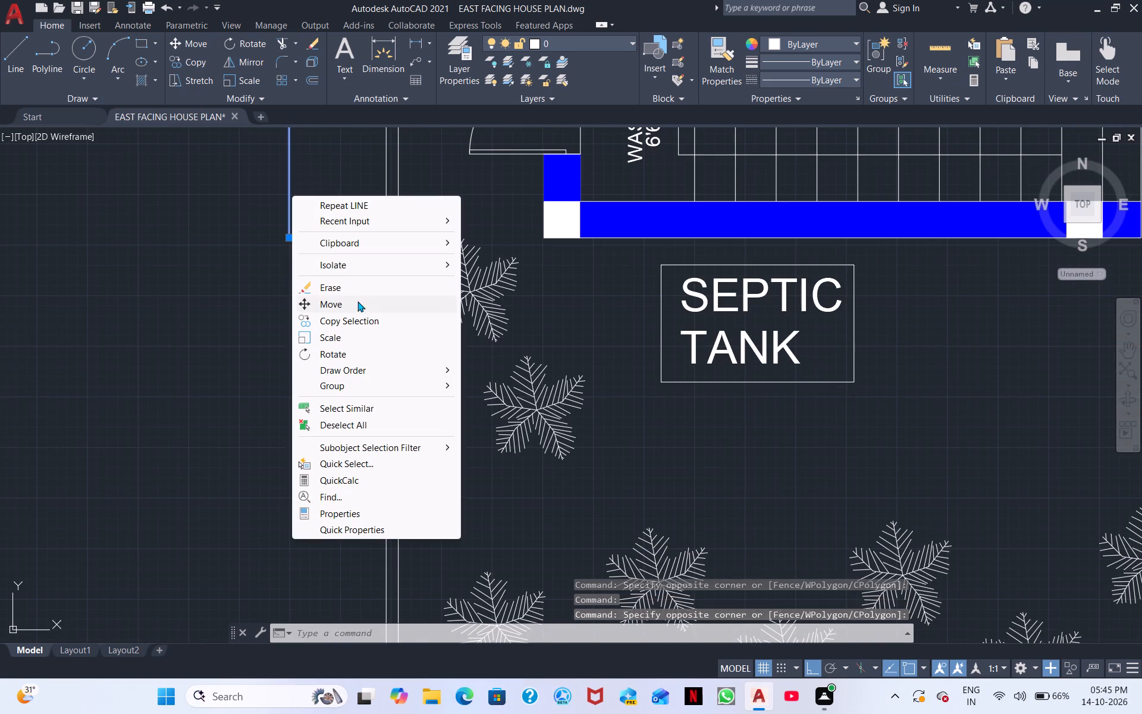
click(341, 290)
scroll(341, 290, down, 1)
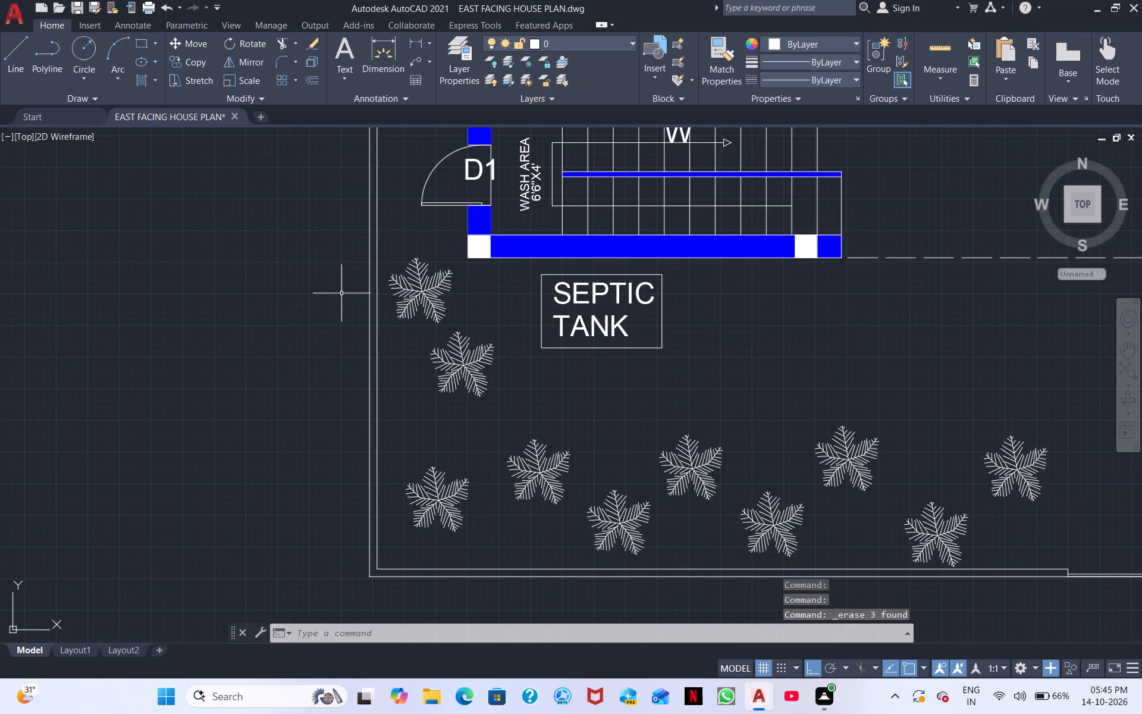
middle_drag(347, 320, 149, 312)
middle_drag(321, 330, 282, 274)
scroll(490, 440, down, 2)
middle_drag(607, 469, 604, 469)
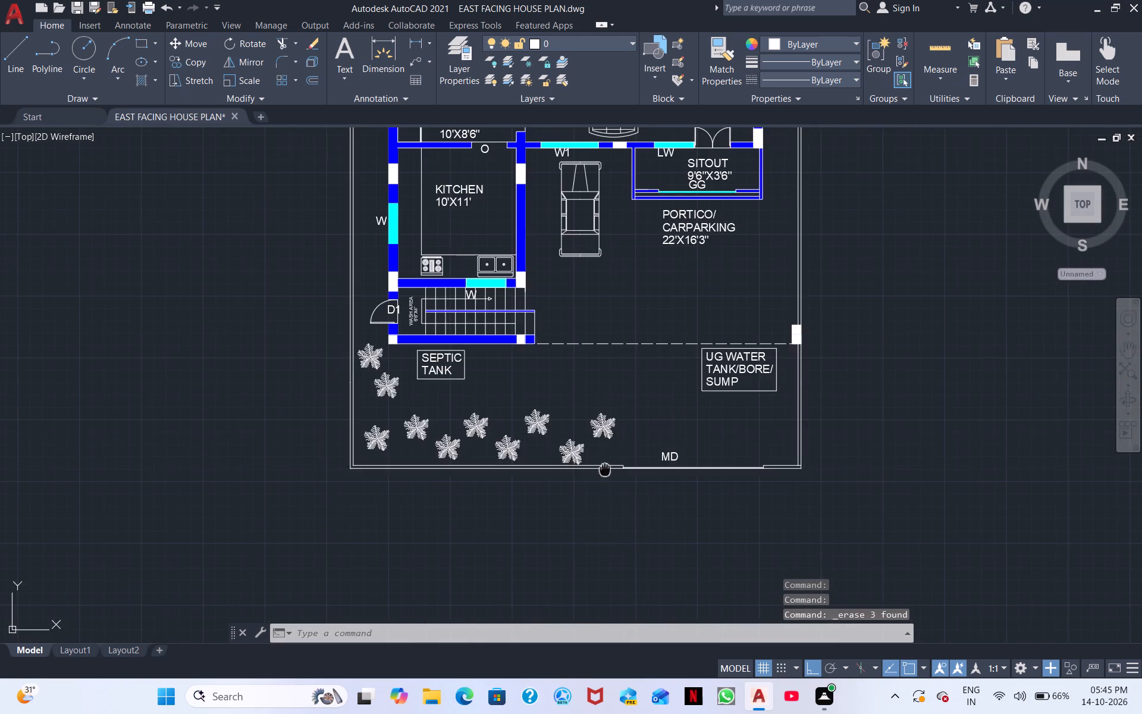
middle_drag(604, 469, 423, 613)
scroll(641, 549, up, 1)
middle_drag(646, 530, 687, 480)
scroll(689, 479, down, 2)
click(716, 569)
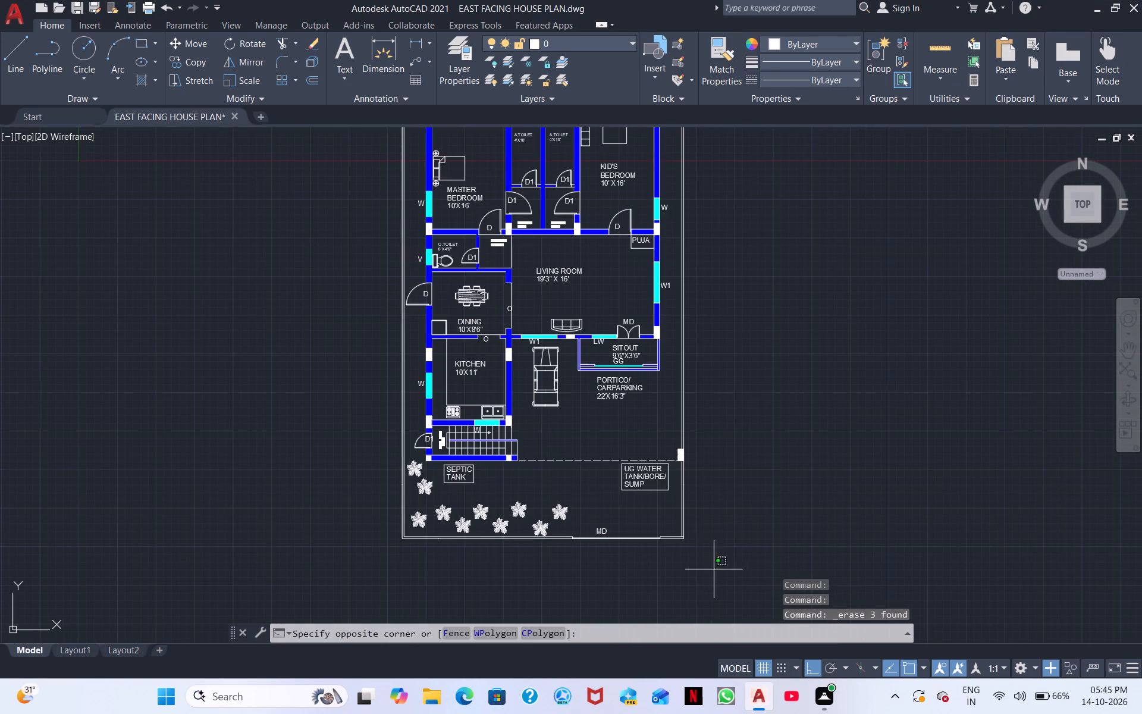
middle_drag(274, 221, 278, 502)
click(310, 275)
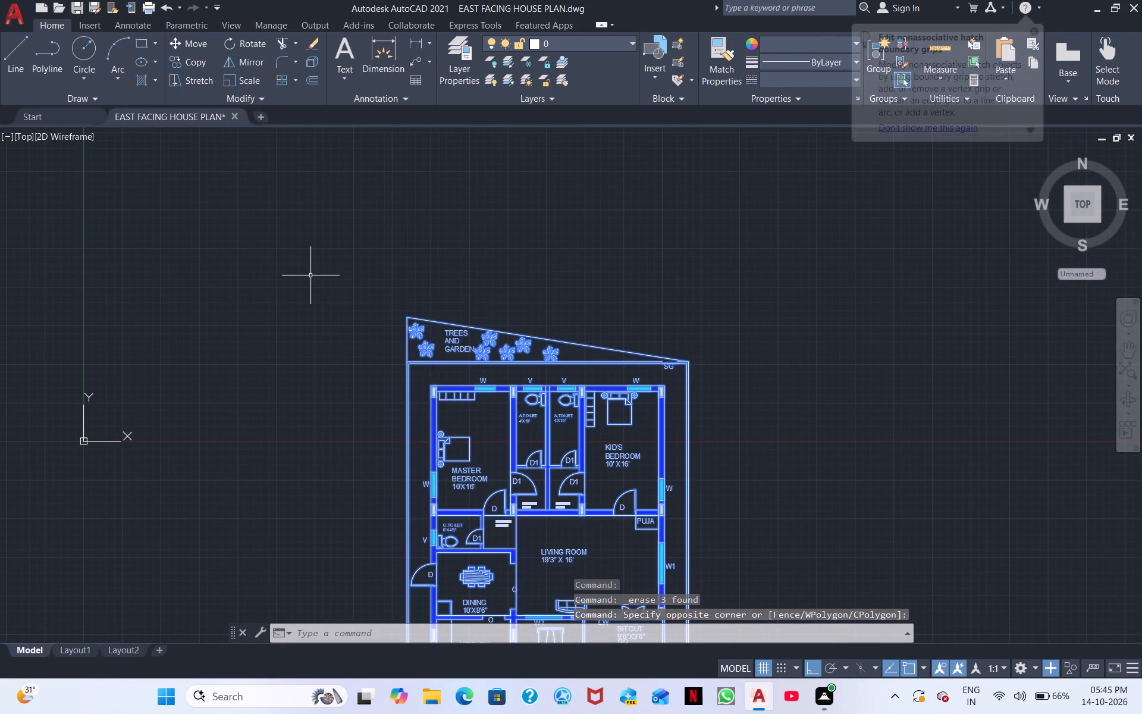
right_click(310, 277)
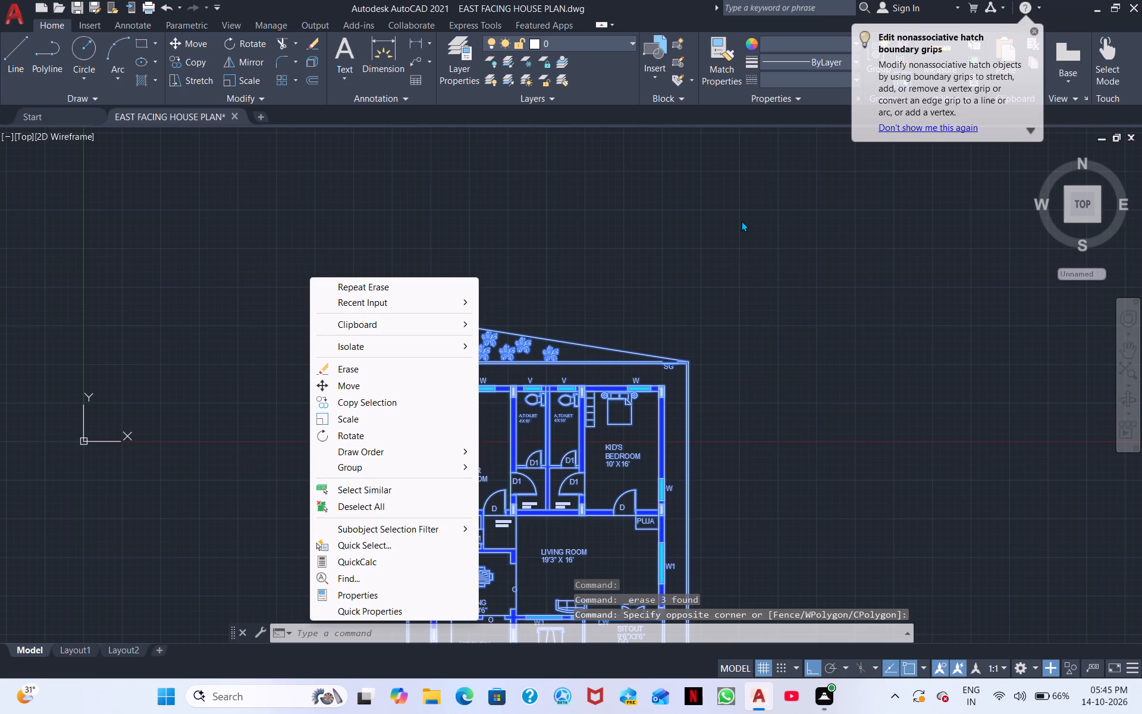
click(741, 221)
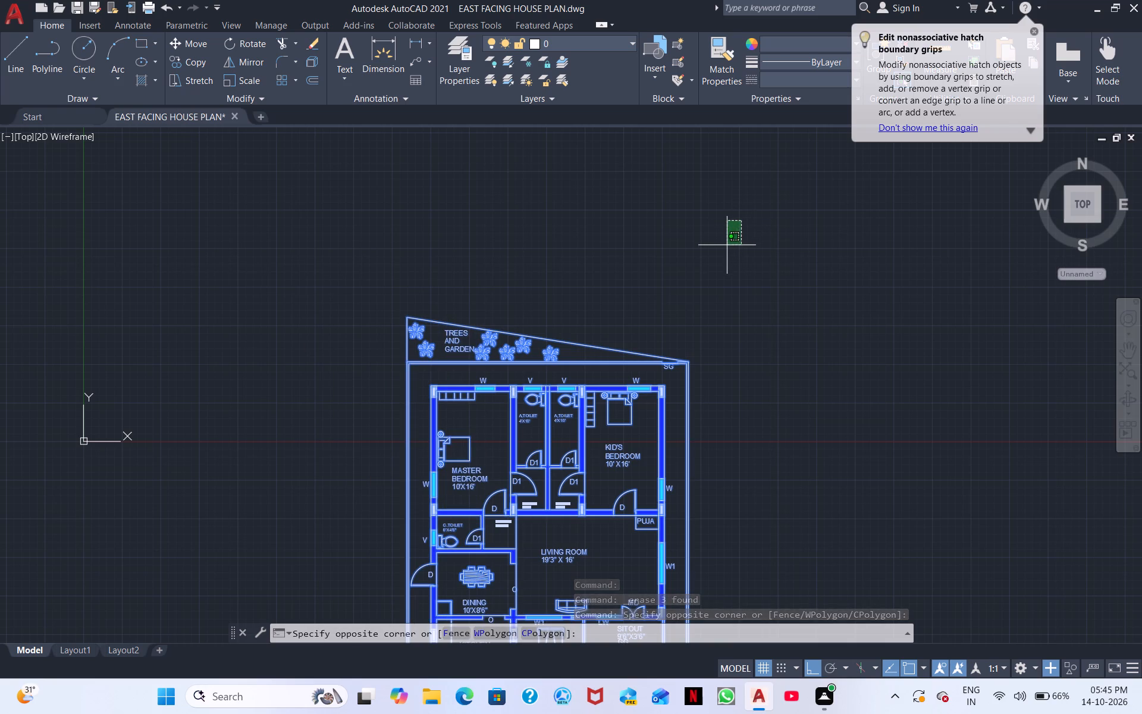
Save the house plan drawing.
key(ctrl+s)
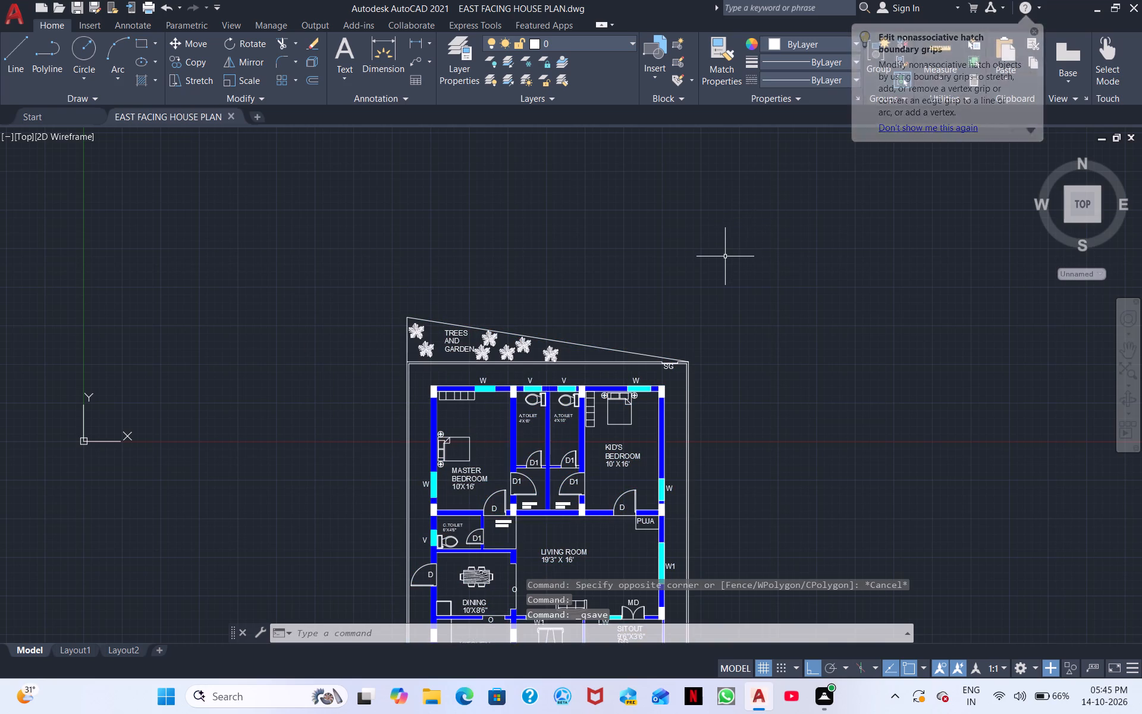
Open the program options with the OP command, apply the current Open and Save settings, and close them.
middle_drag(706, 228, 694, 161)
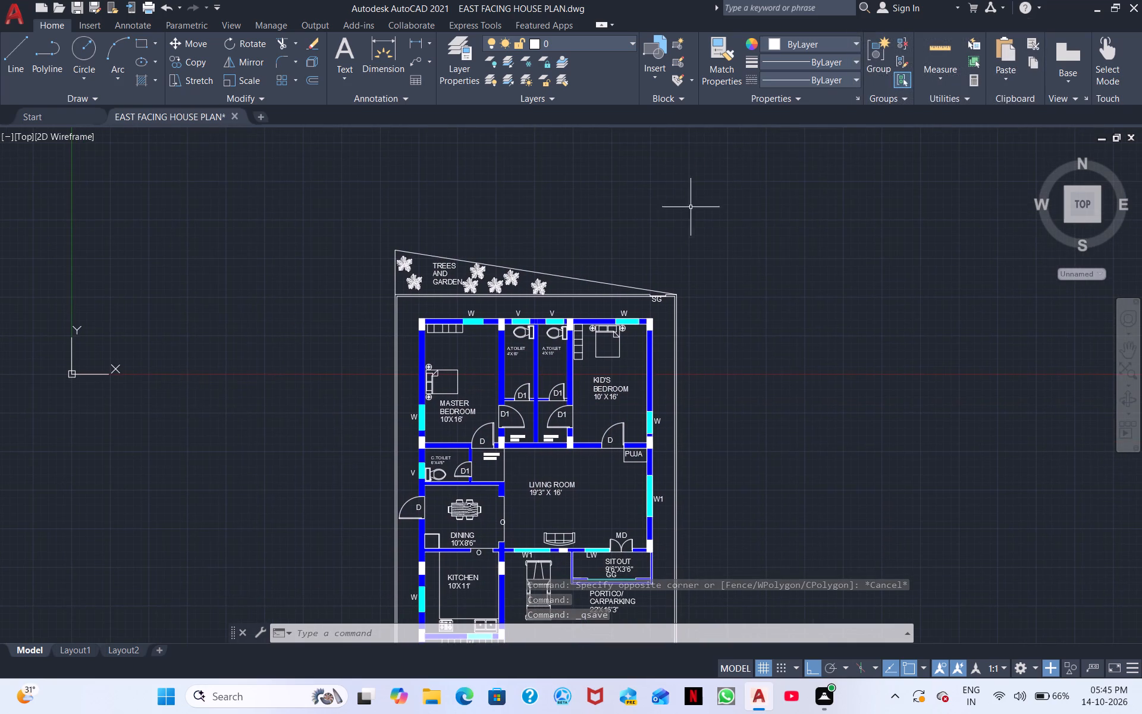
click(365, 637)
key(o)
key(p)
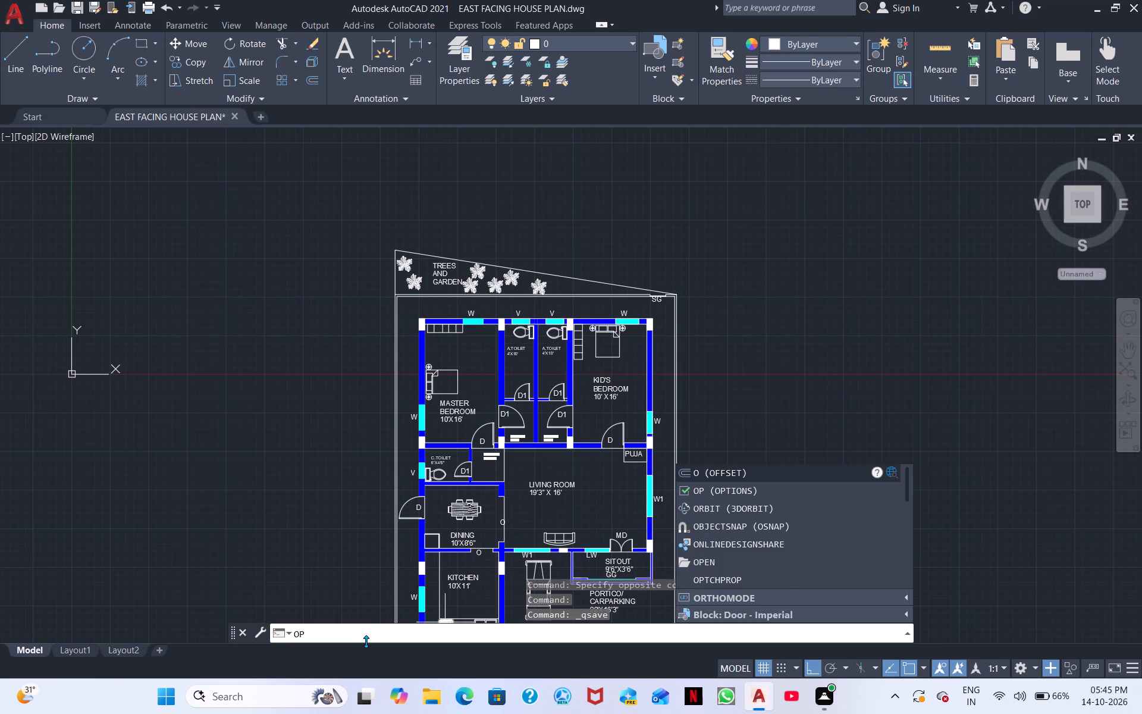
key(Return)
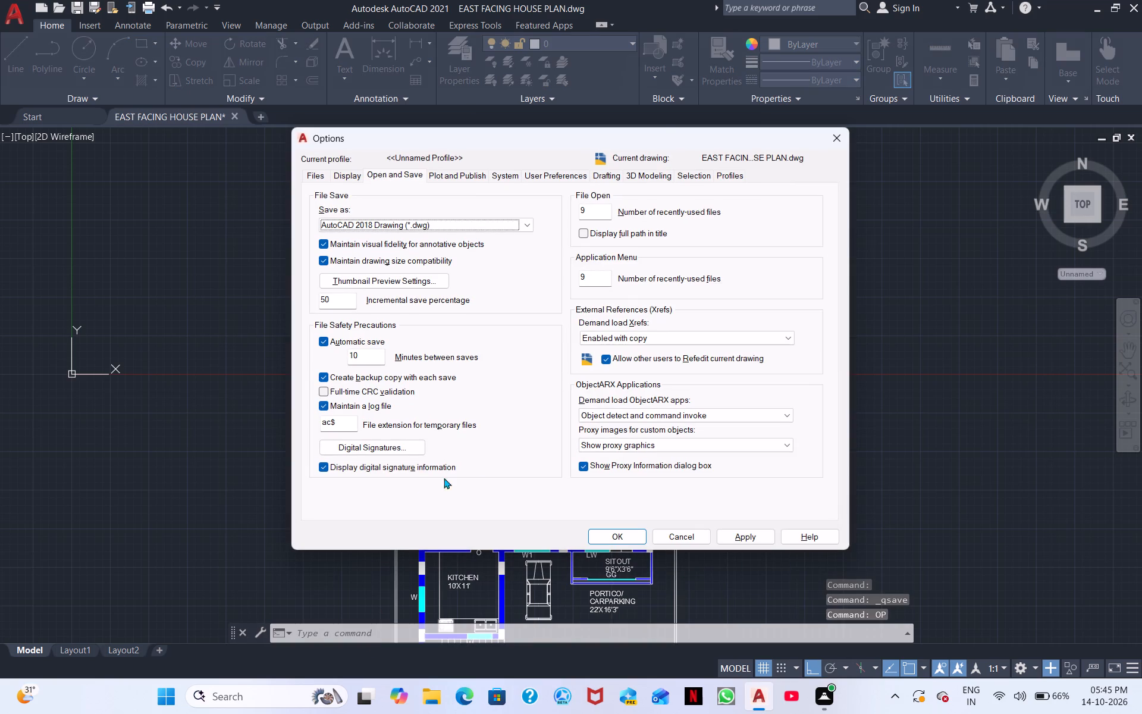
click(744, 525)
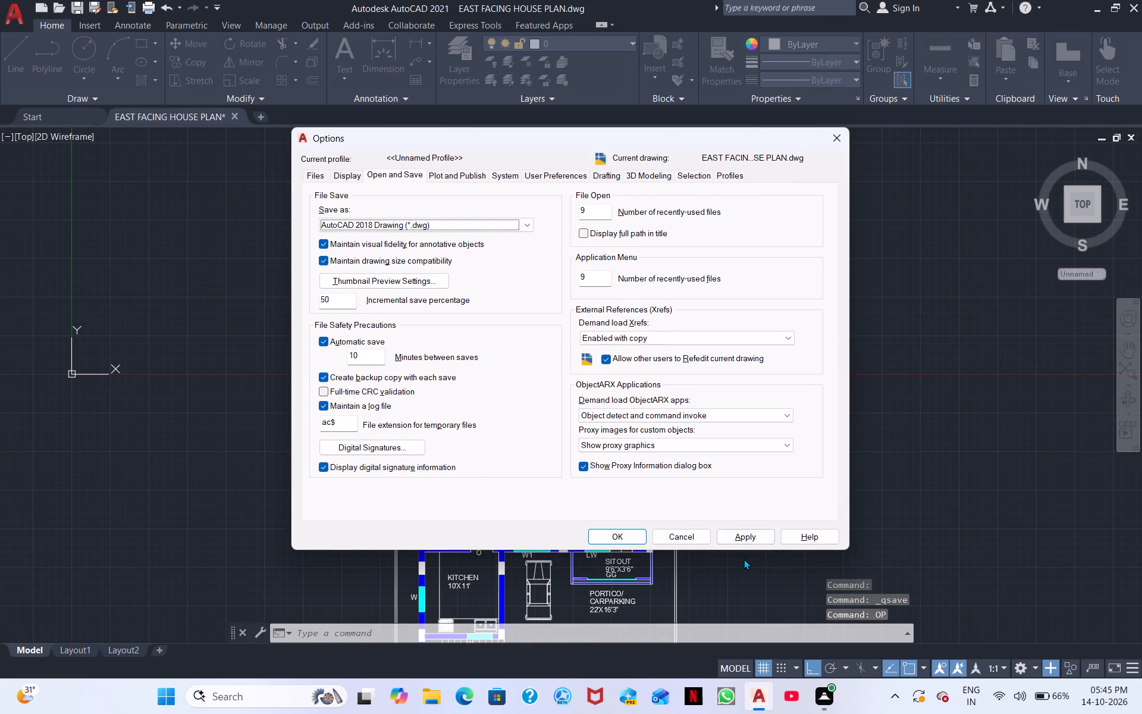
click(749, 540)
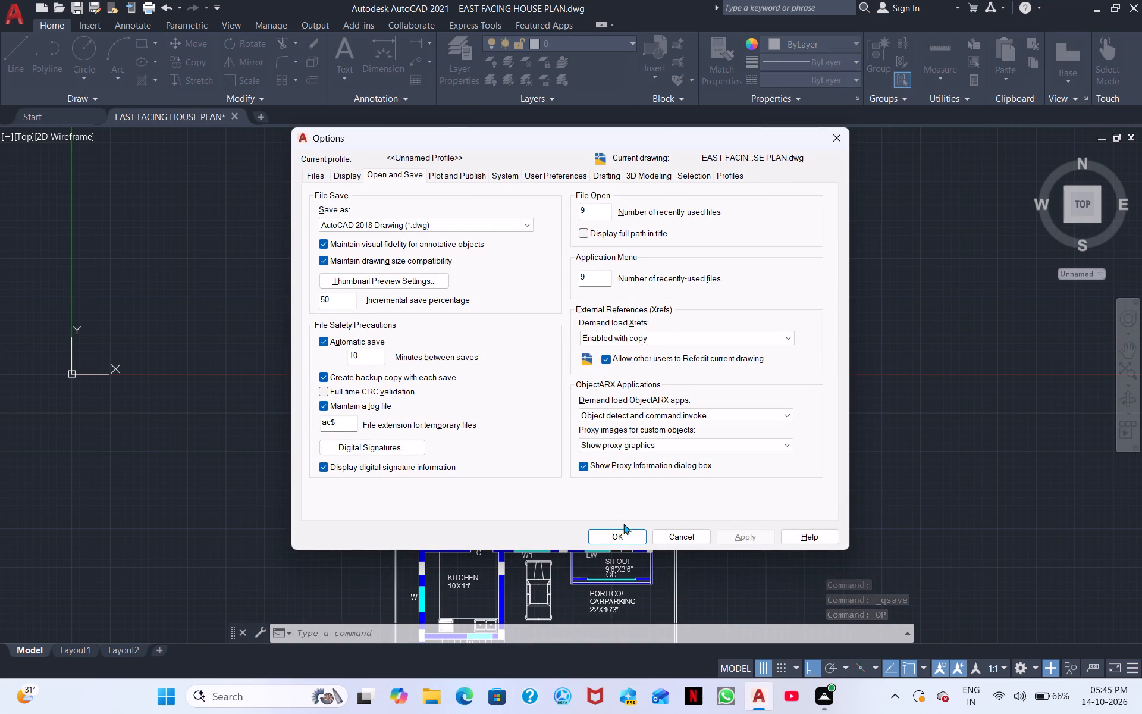
click(622, 539)
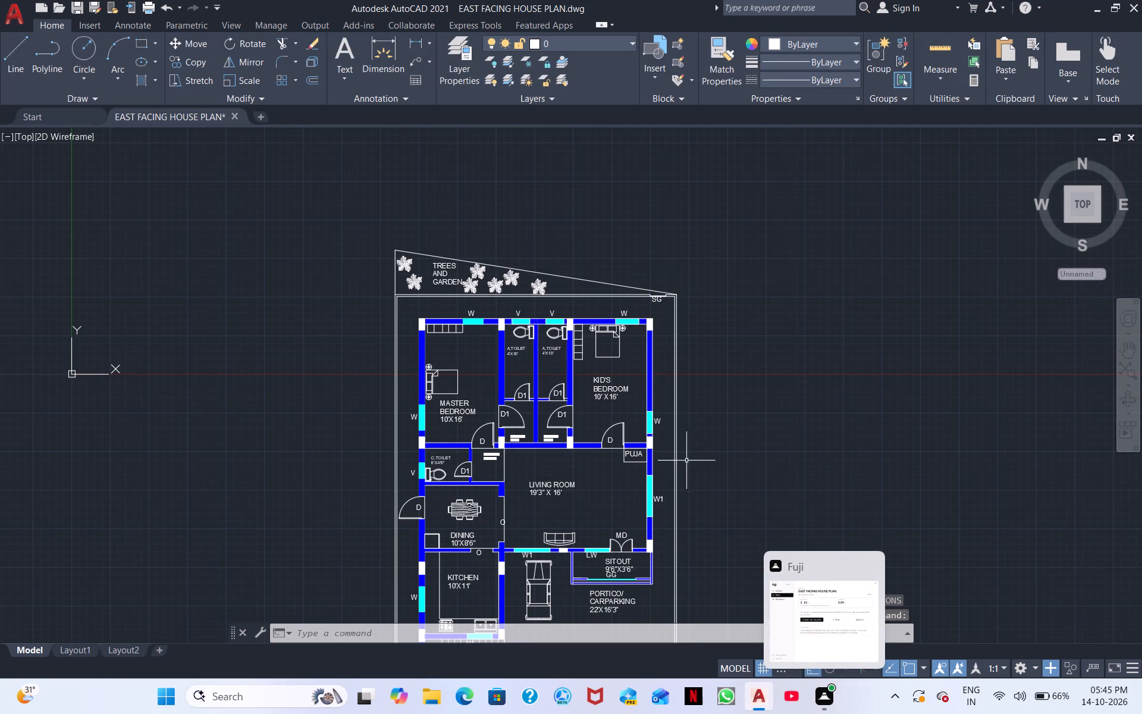
Select the whole plan including the garden, start a plot, and reuse the <Previous plot> page setup.
middle_drag(688, 454, 679, 314)
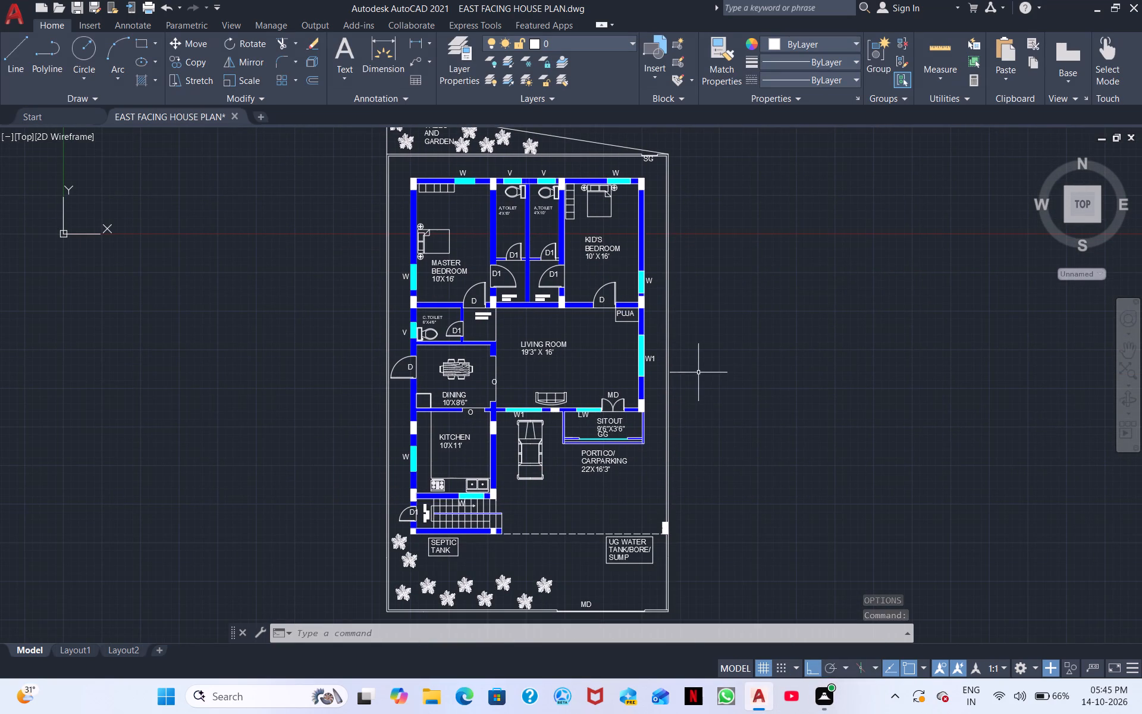
middle_click(698, 443)
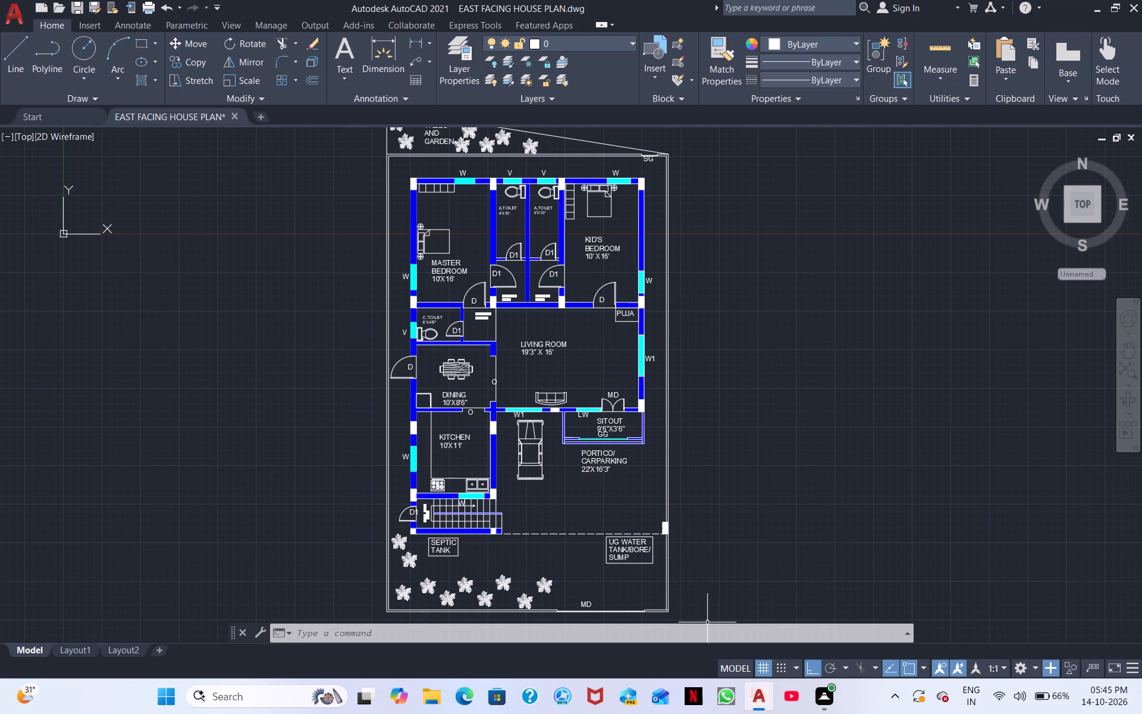
middle_drag(696, 576, 688, 508)
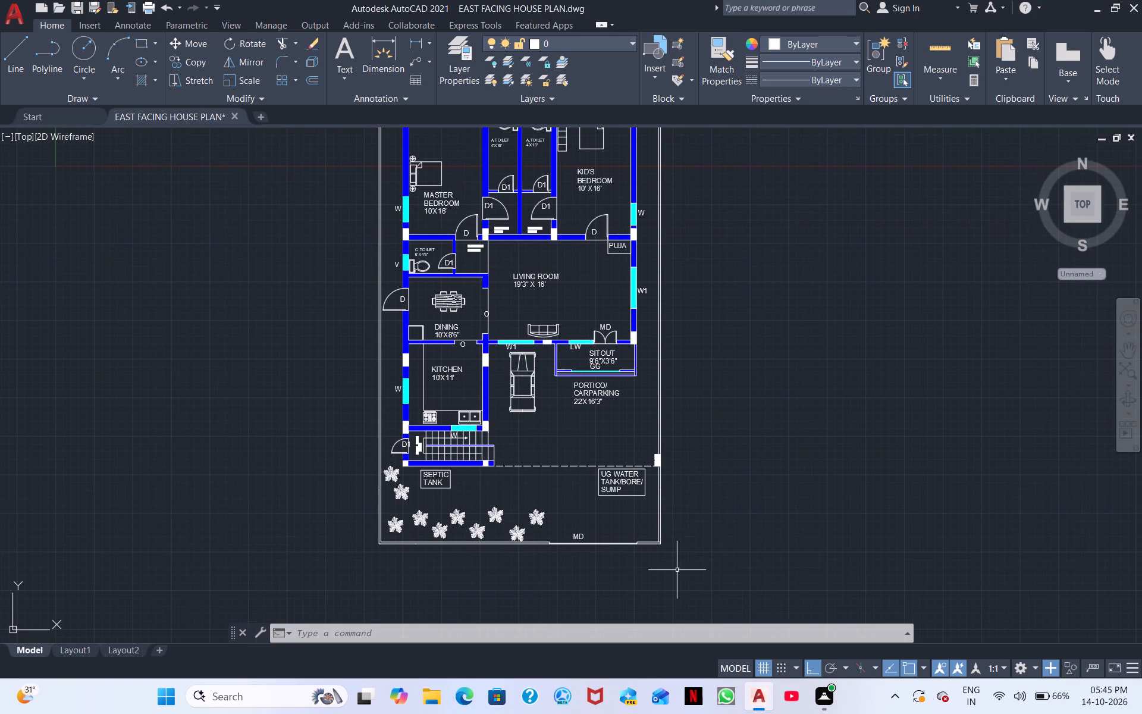
click(677, 570)
middle_drag(199, 332, 178, 600)
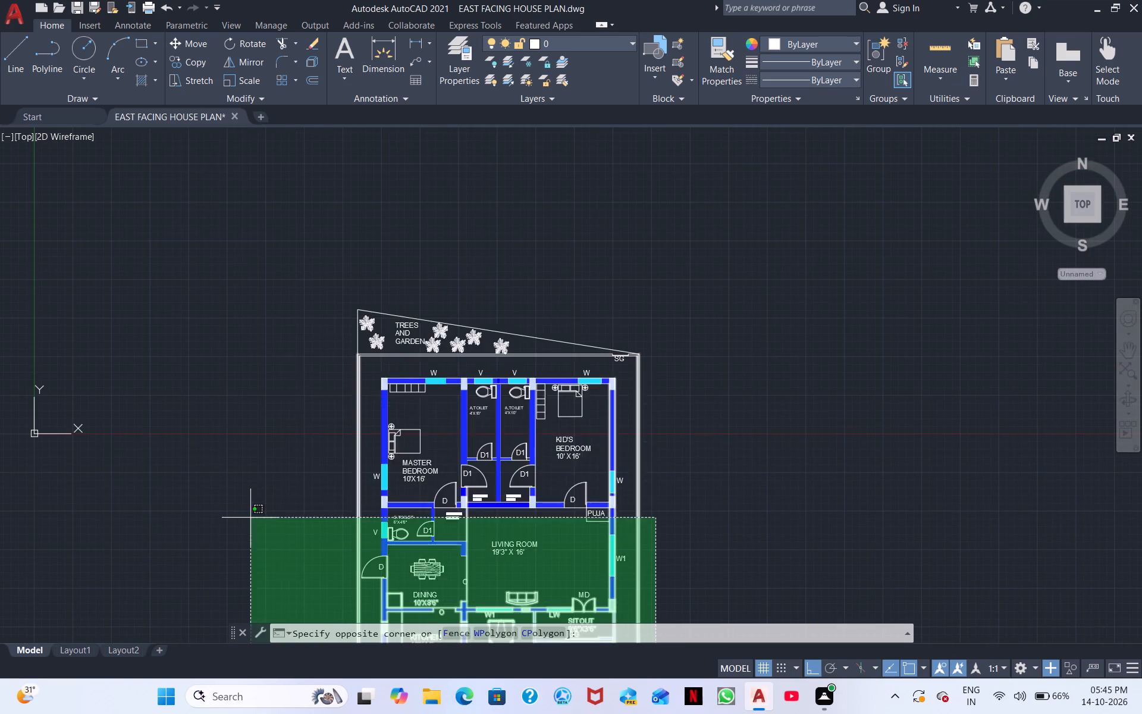
click(249, 278)
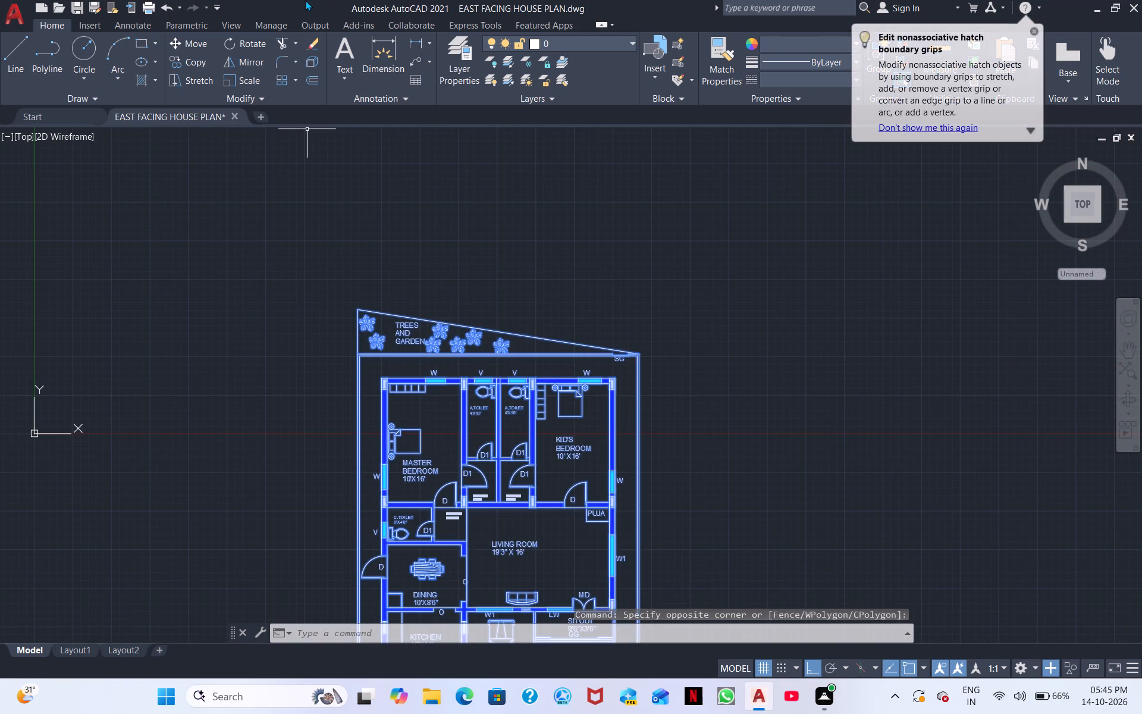
key(ctrl+p)
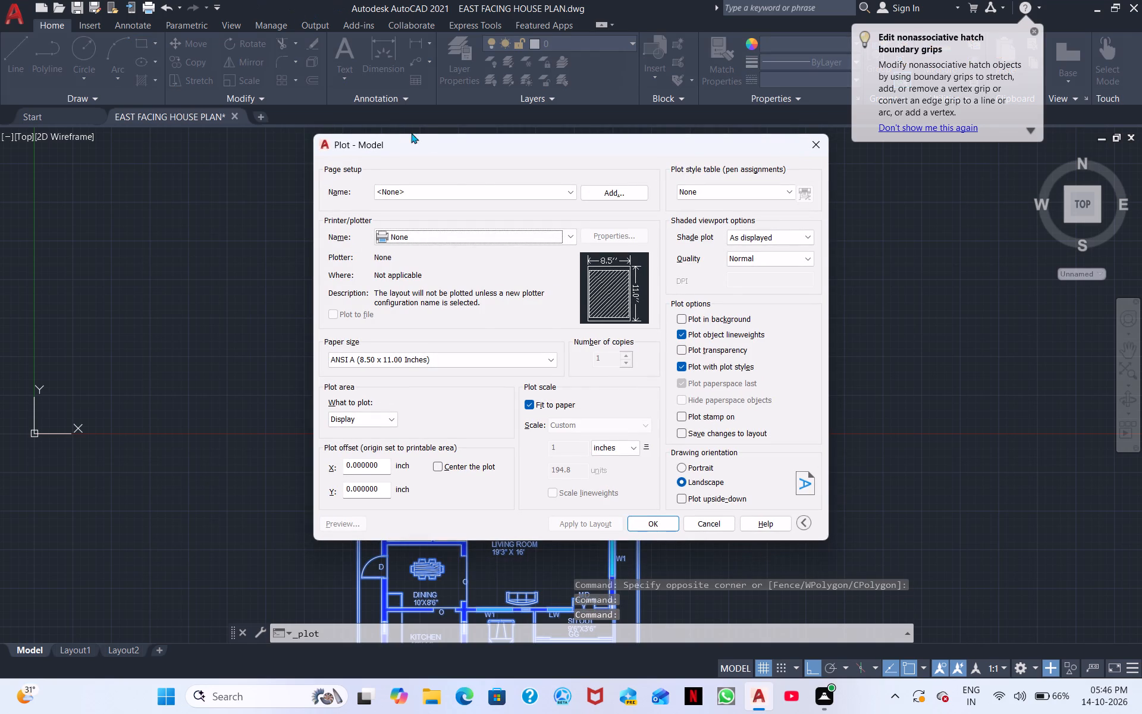
click(474, 185)
click(469, 214)
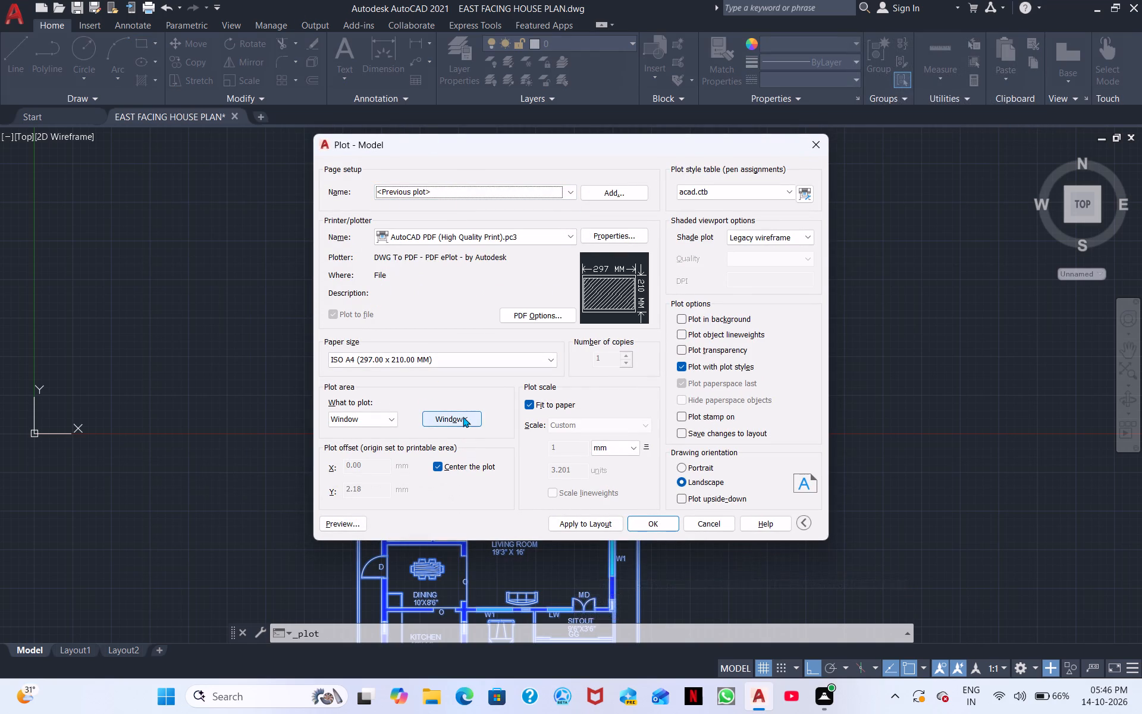
Redefine the plot window to enclose the whole plan, from the front compound wall to the trees and garden area.
click(463, 416)
middle_drag(637, 439, 625, 153)
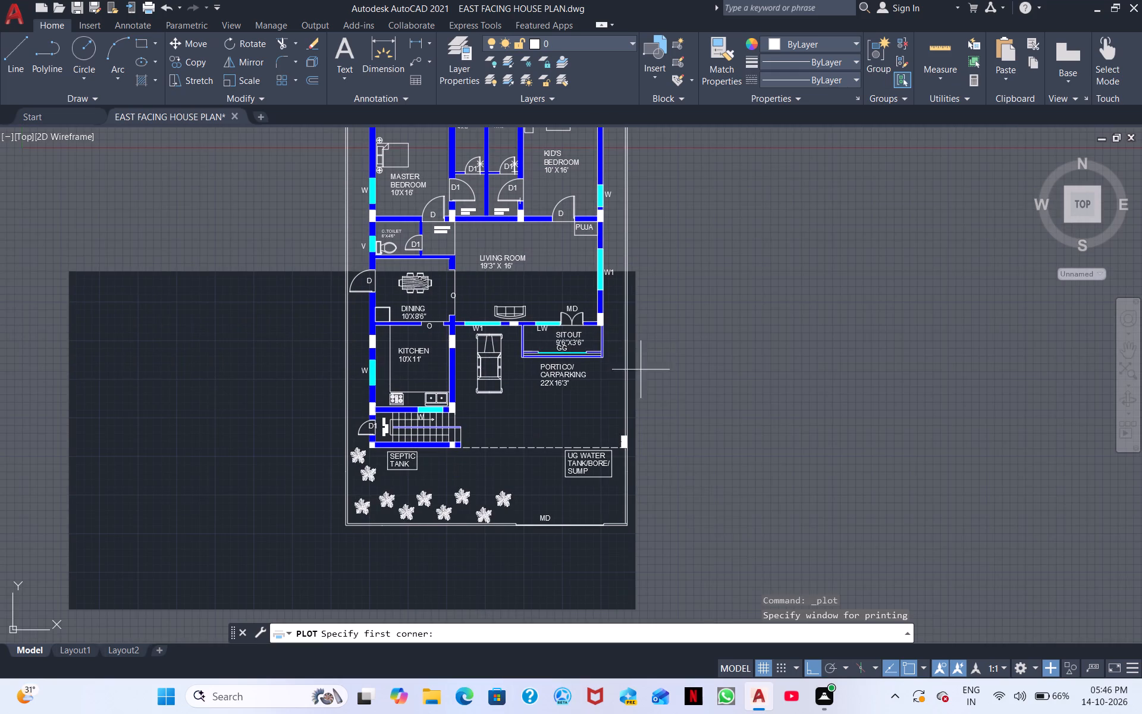
click(717, 565)
middle_drag(271, 311, 276, 444)
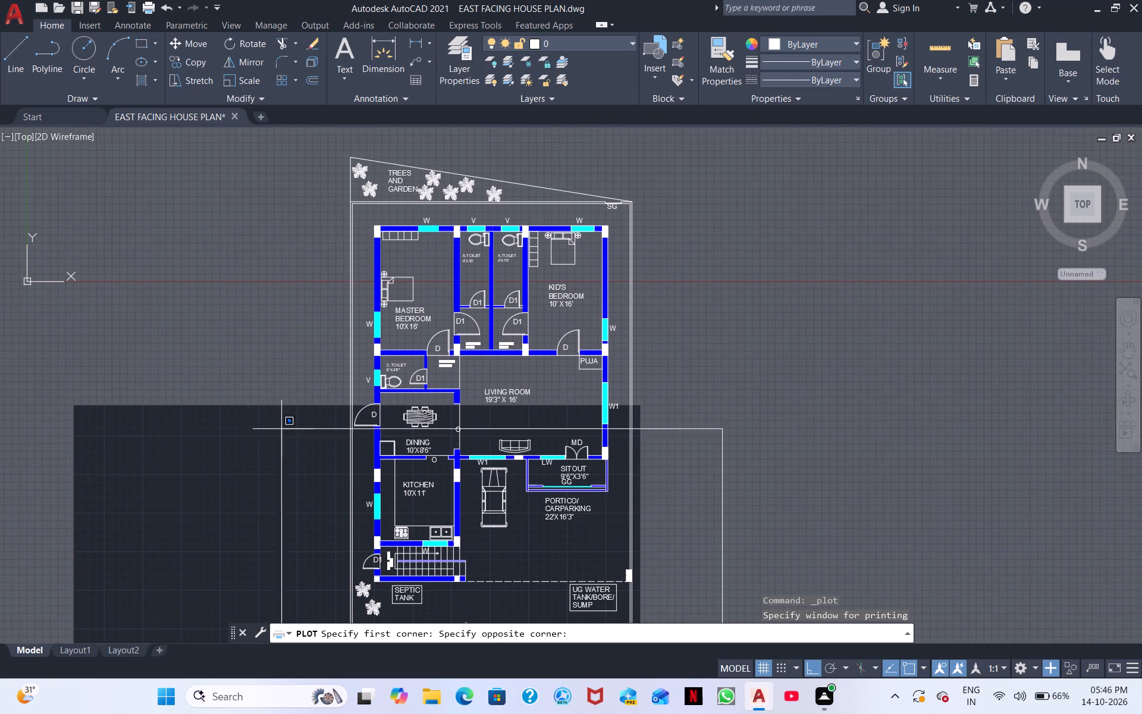
click(277, 147)
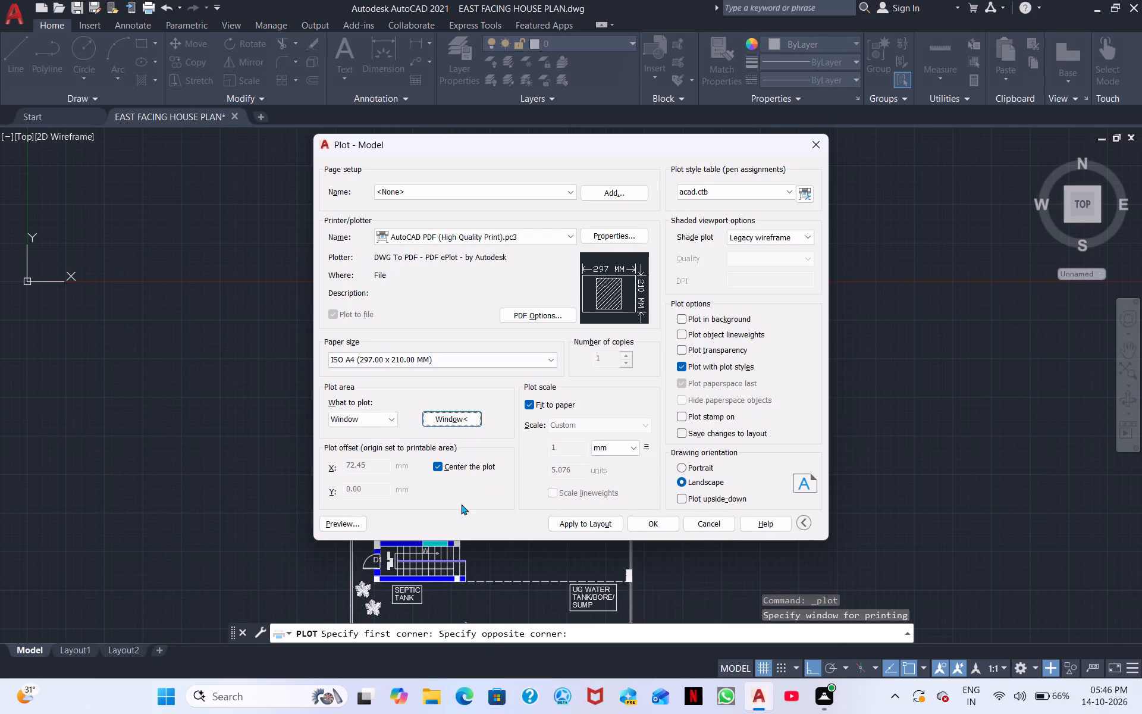
Preview the plot and examine the room labels, walls and placement of the plan on the sheet, closing the preview.
click(342, 522)
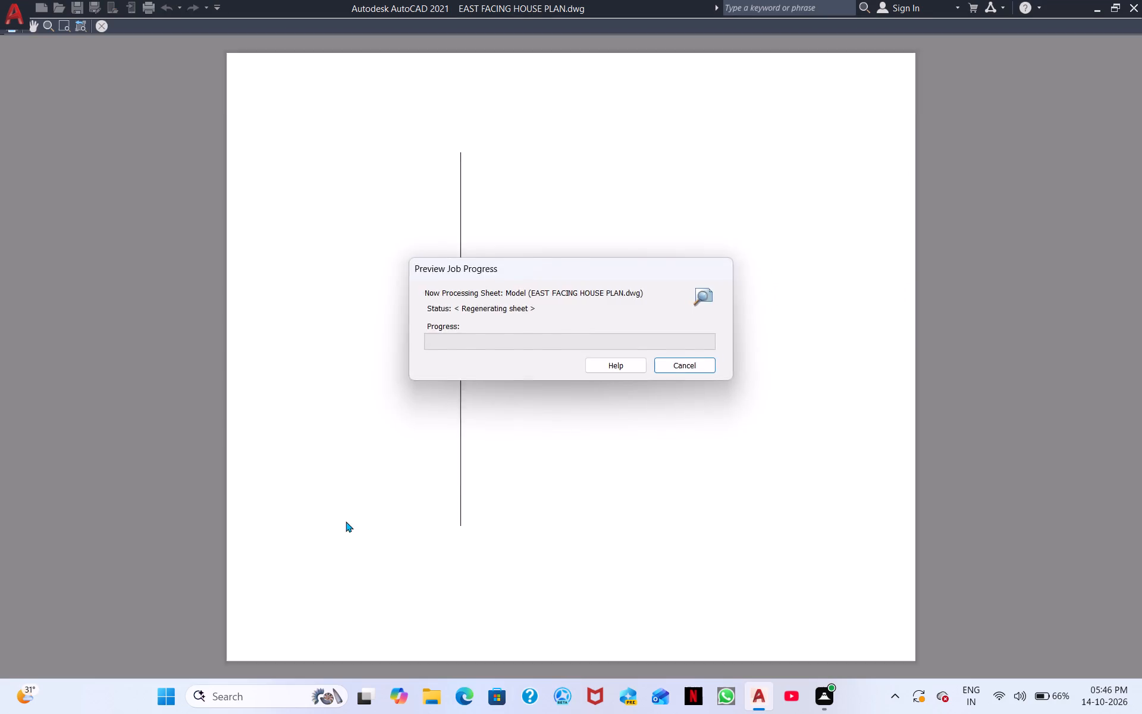
scroll(547, 472, up, 2)
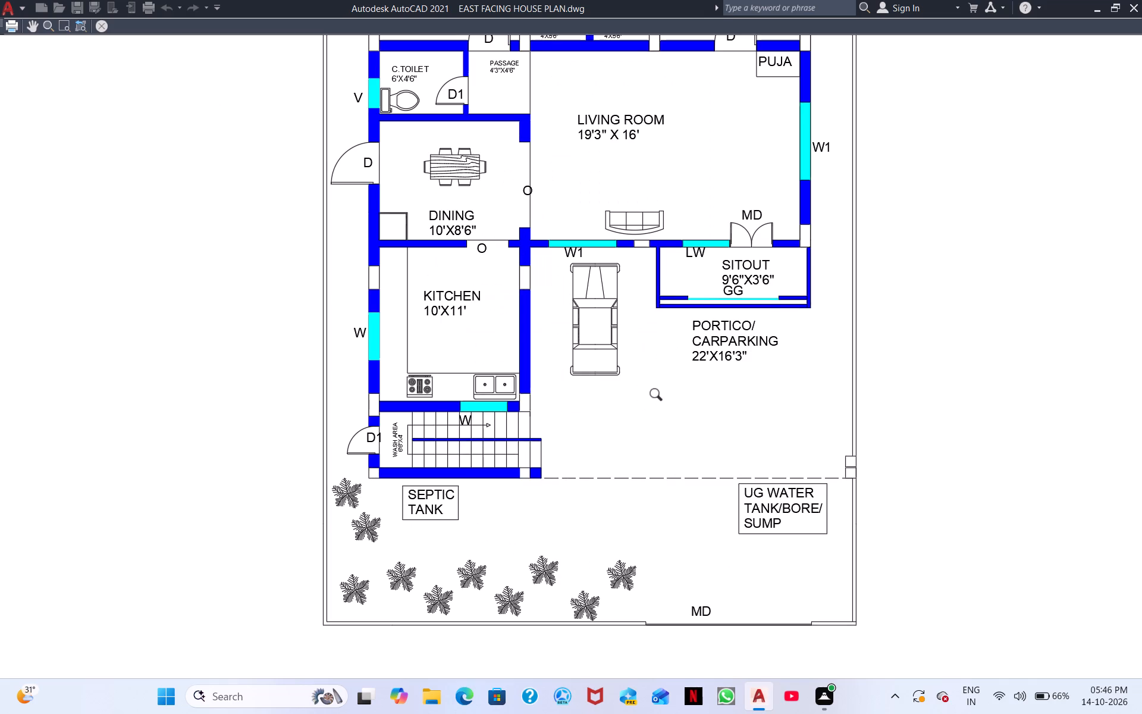
middle_drag(663, 390, 585, 506)
scroll(648, 487, down, 1)
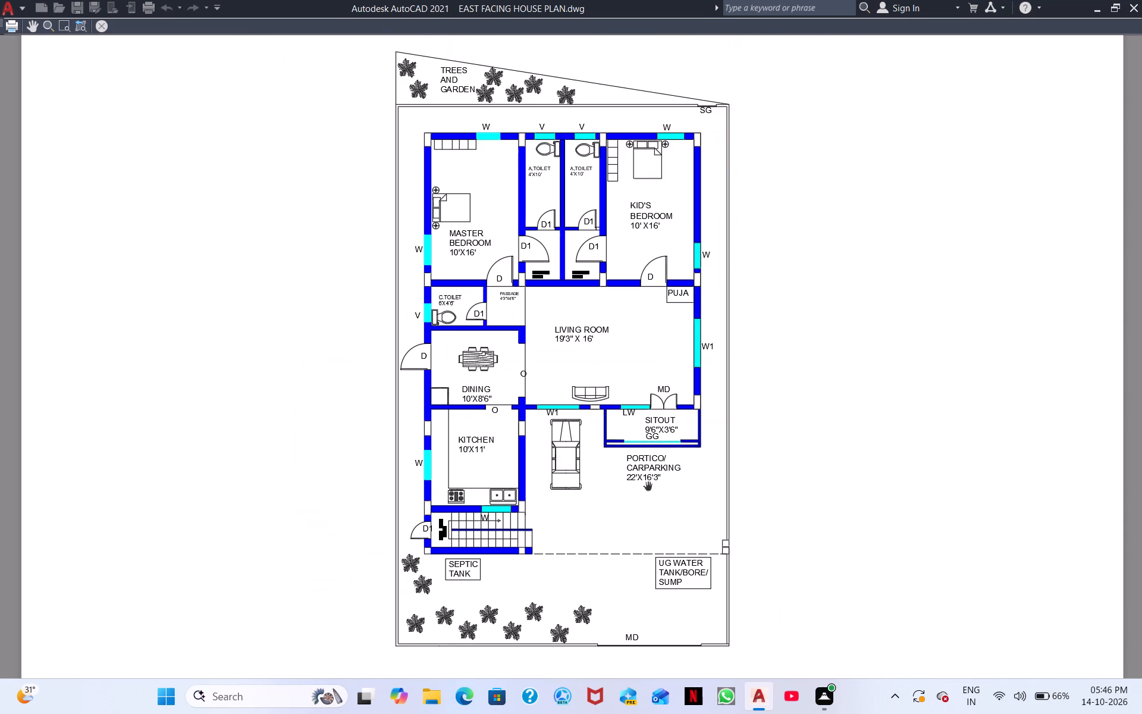
scroll(638, 475, up, 1)
scroll(638, 475, down, 2)
scroll(638, 475, up, 1)
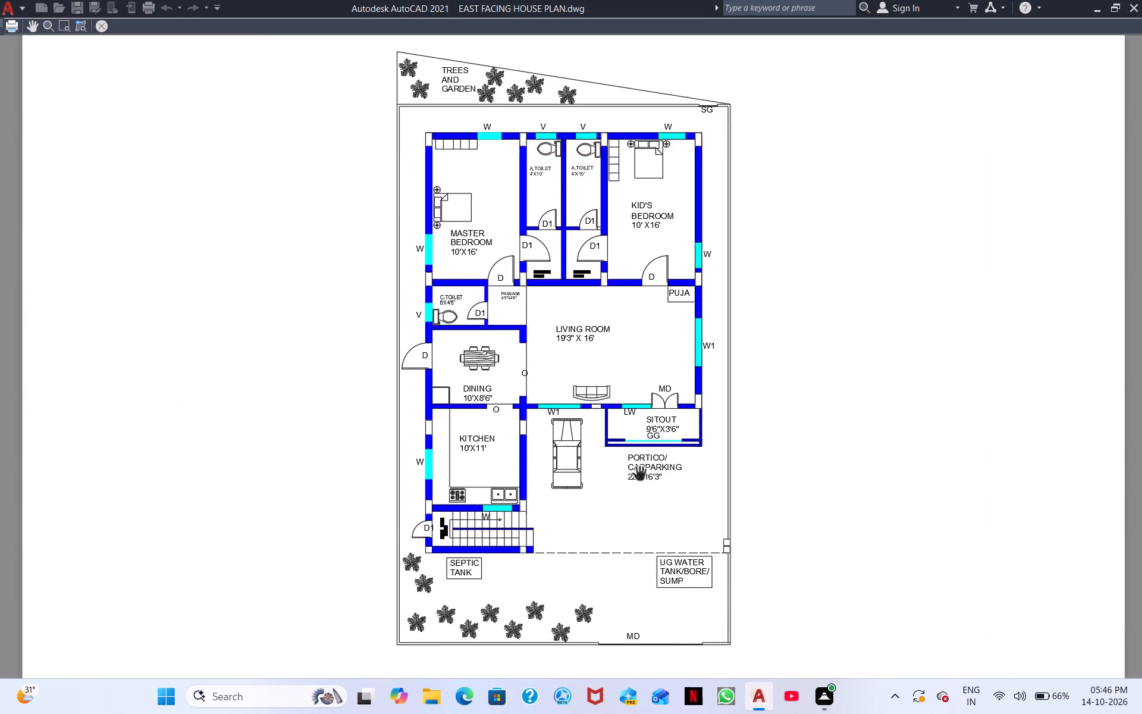
scroll(638, 475, up, 1)
scroll(638, 475, down, 1)
key(Return)
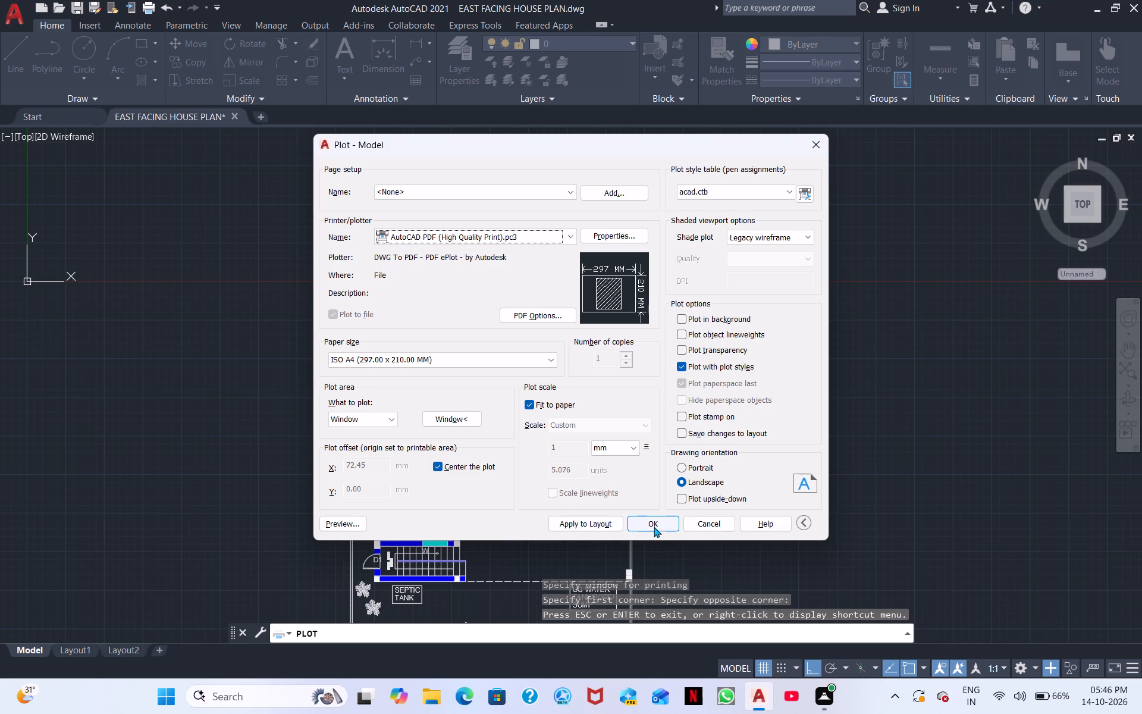
Plot the plan to PDF as EAST FACING HOUSE PLAN-Model.pdf in the Documents folder.
click(654, 527)
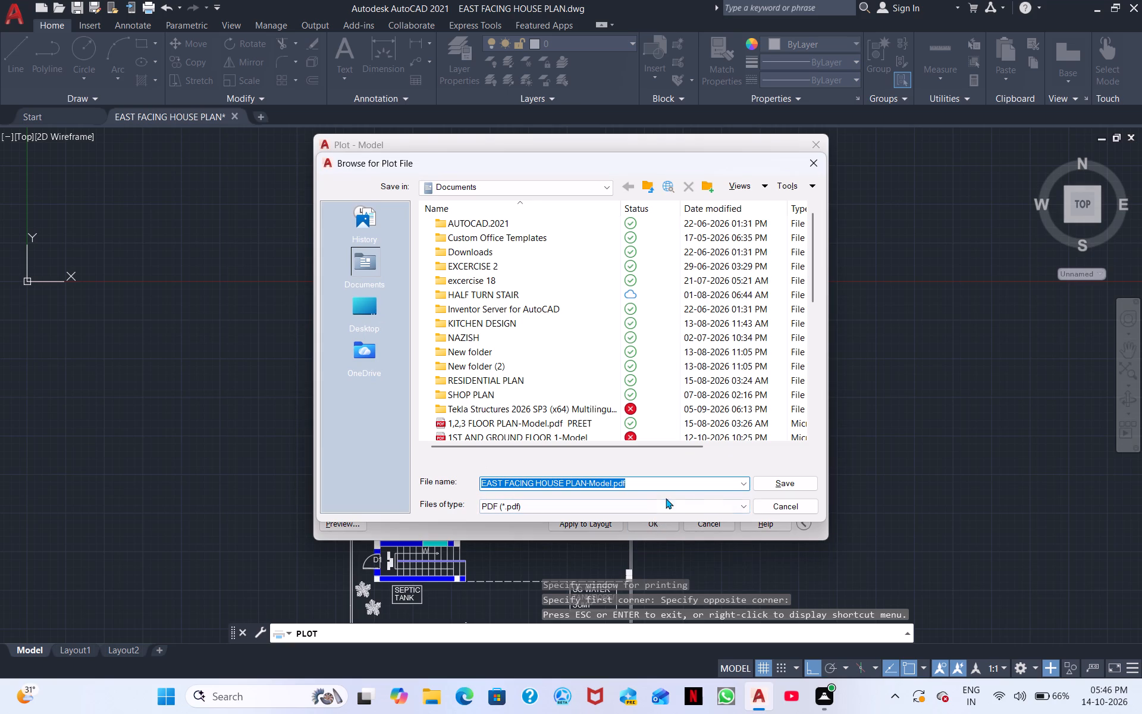
click(785, 482)
Check the plotted house plan in the opened PDF, close it, and return to the AutoCAD drawing.
scroll(521, 422, down, 1)
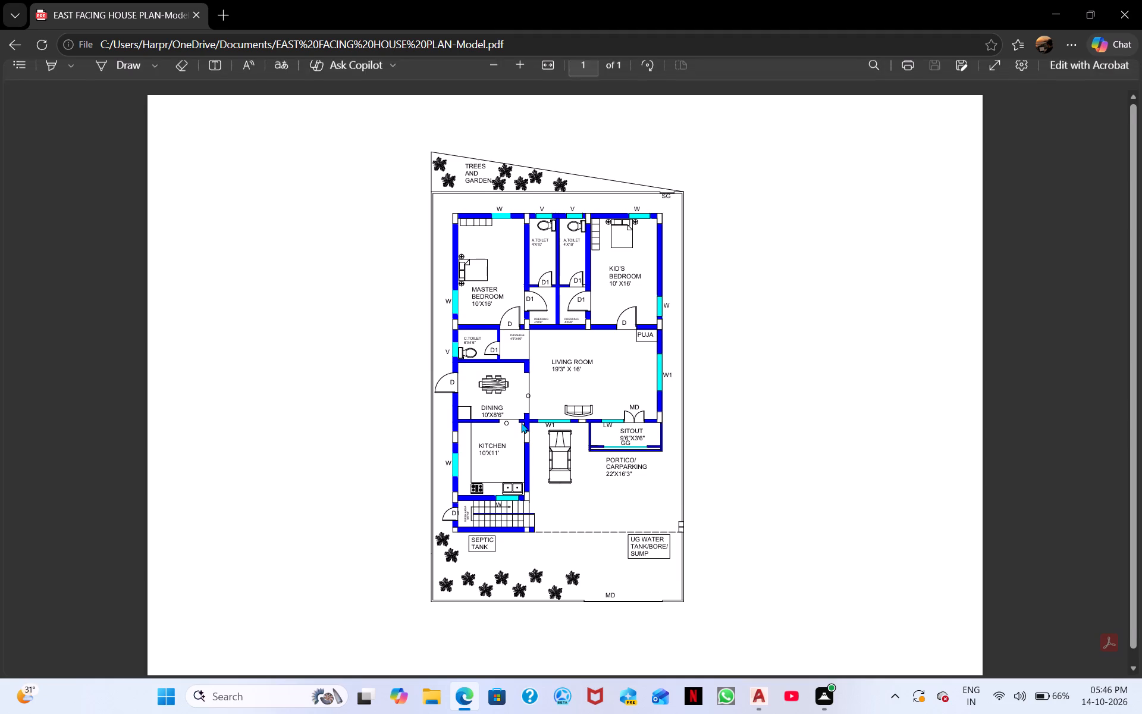
scroll(521, 422, down, 1)
click(1117, 4)
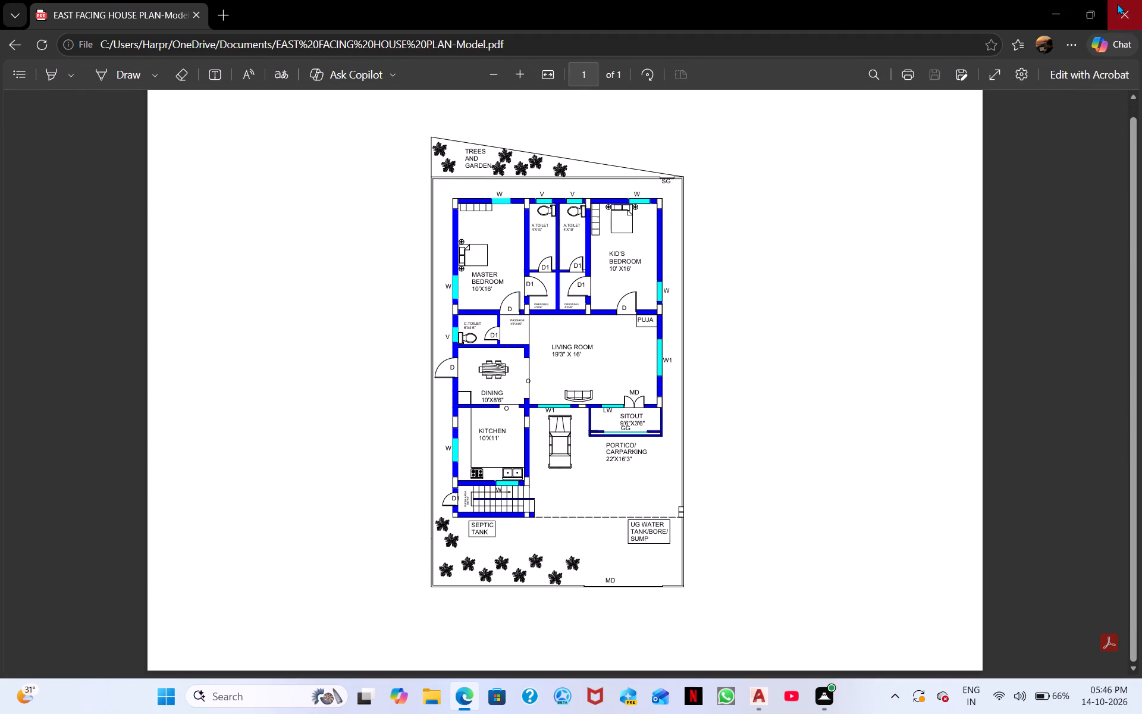
middle_drag(772, 401, 726, 212)
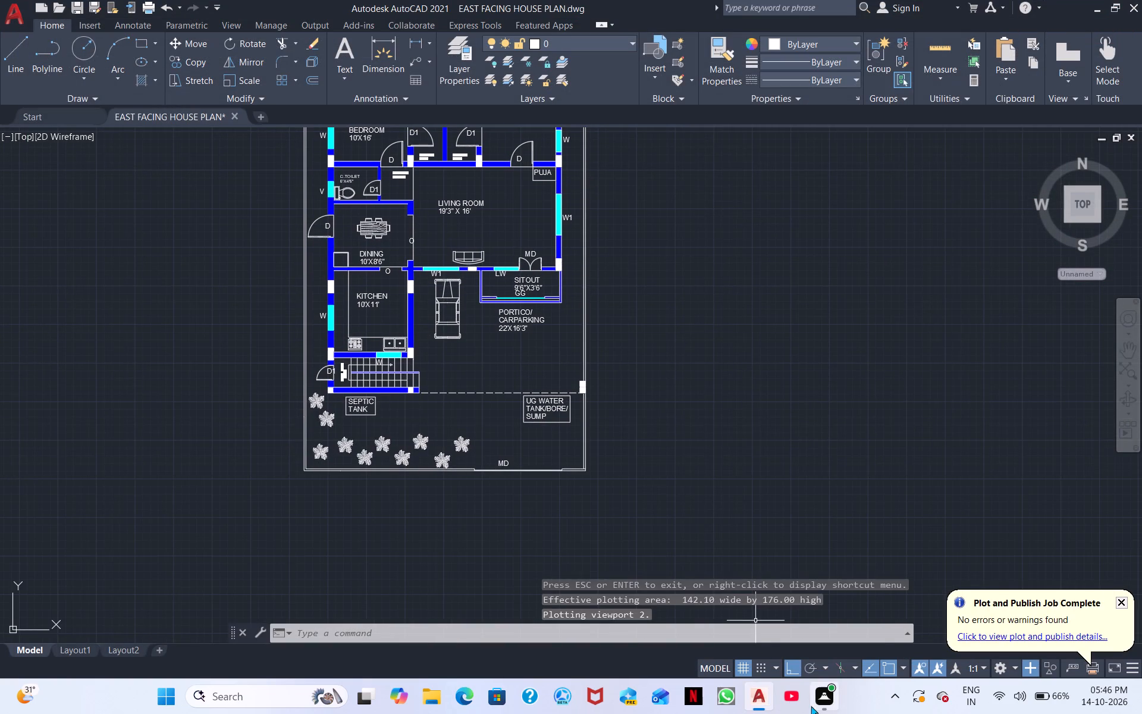